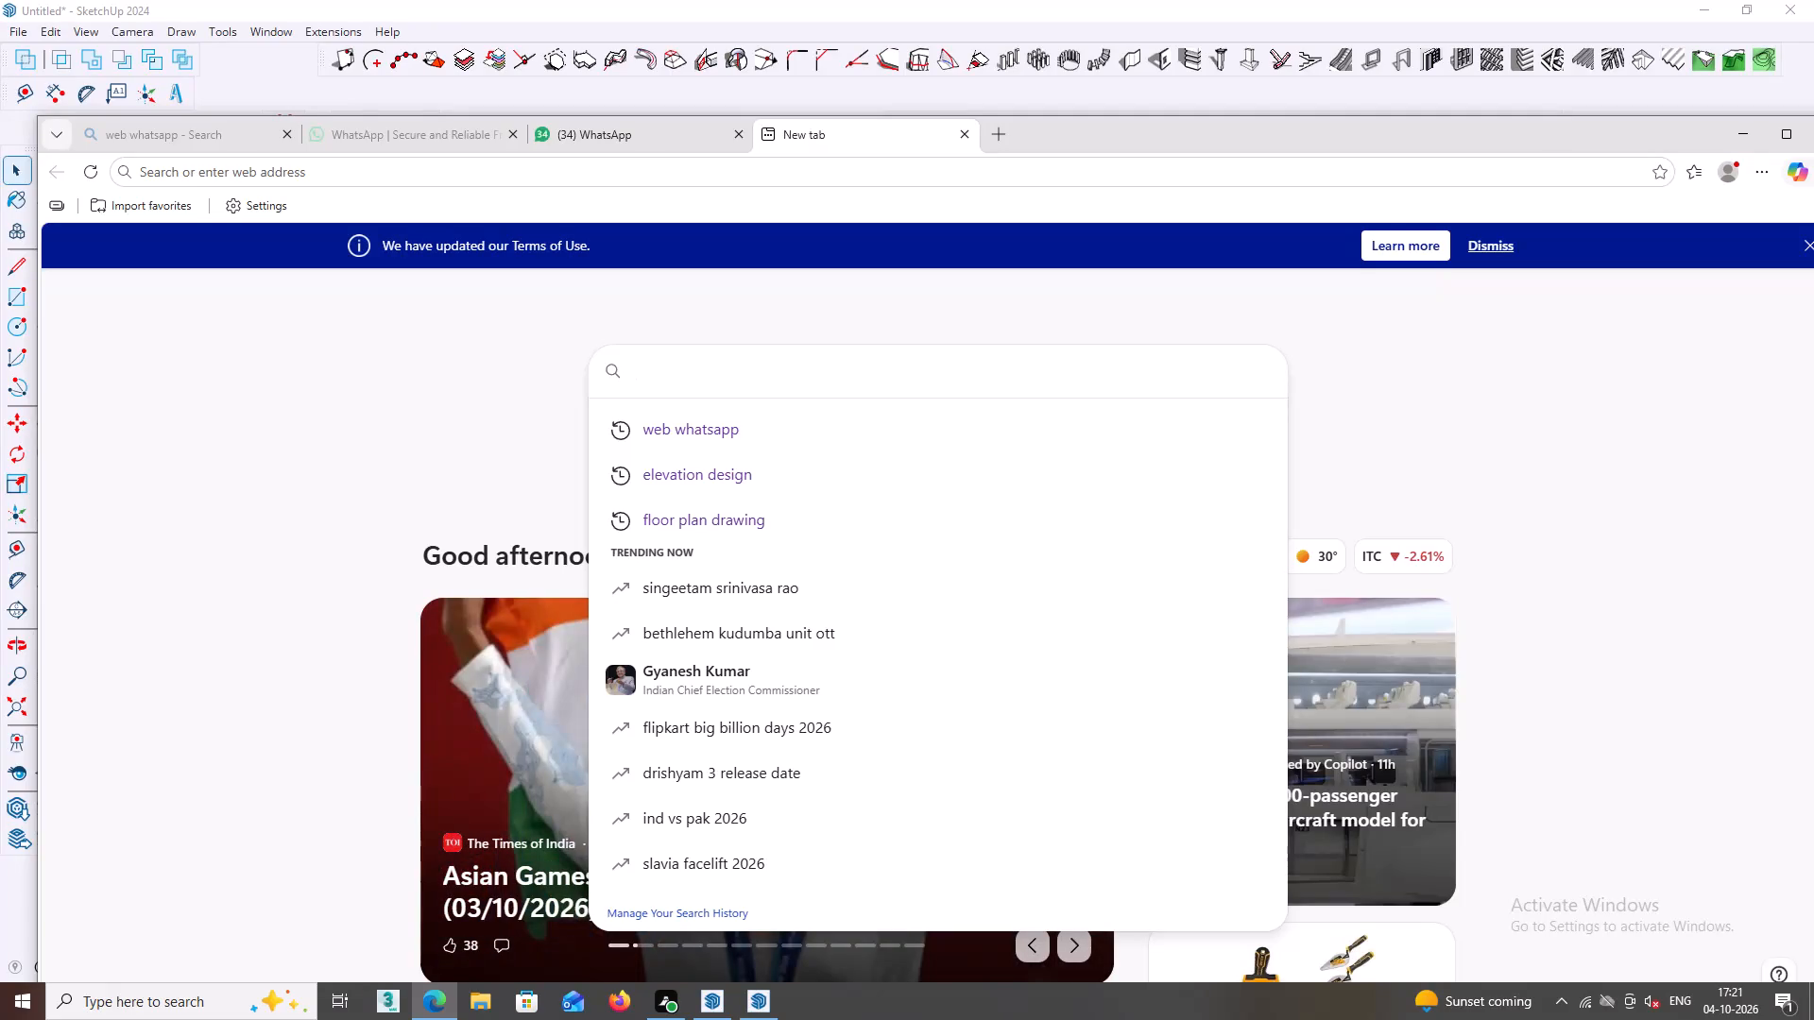
Search the web for "PLAYWOOD PANNEL SHEET" and show the image results.
text(PL)
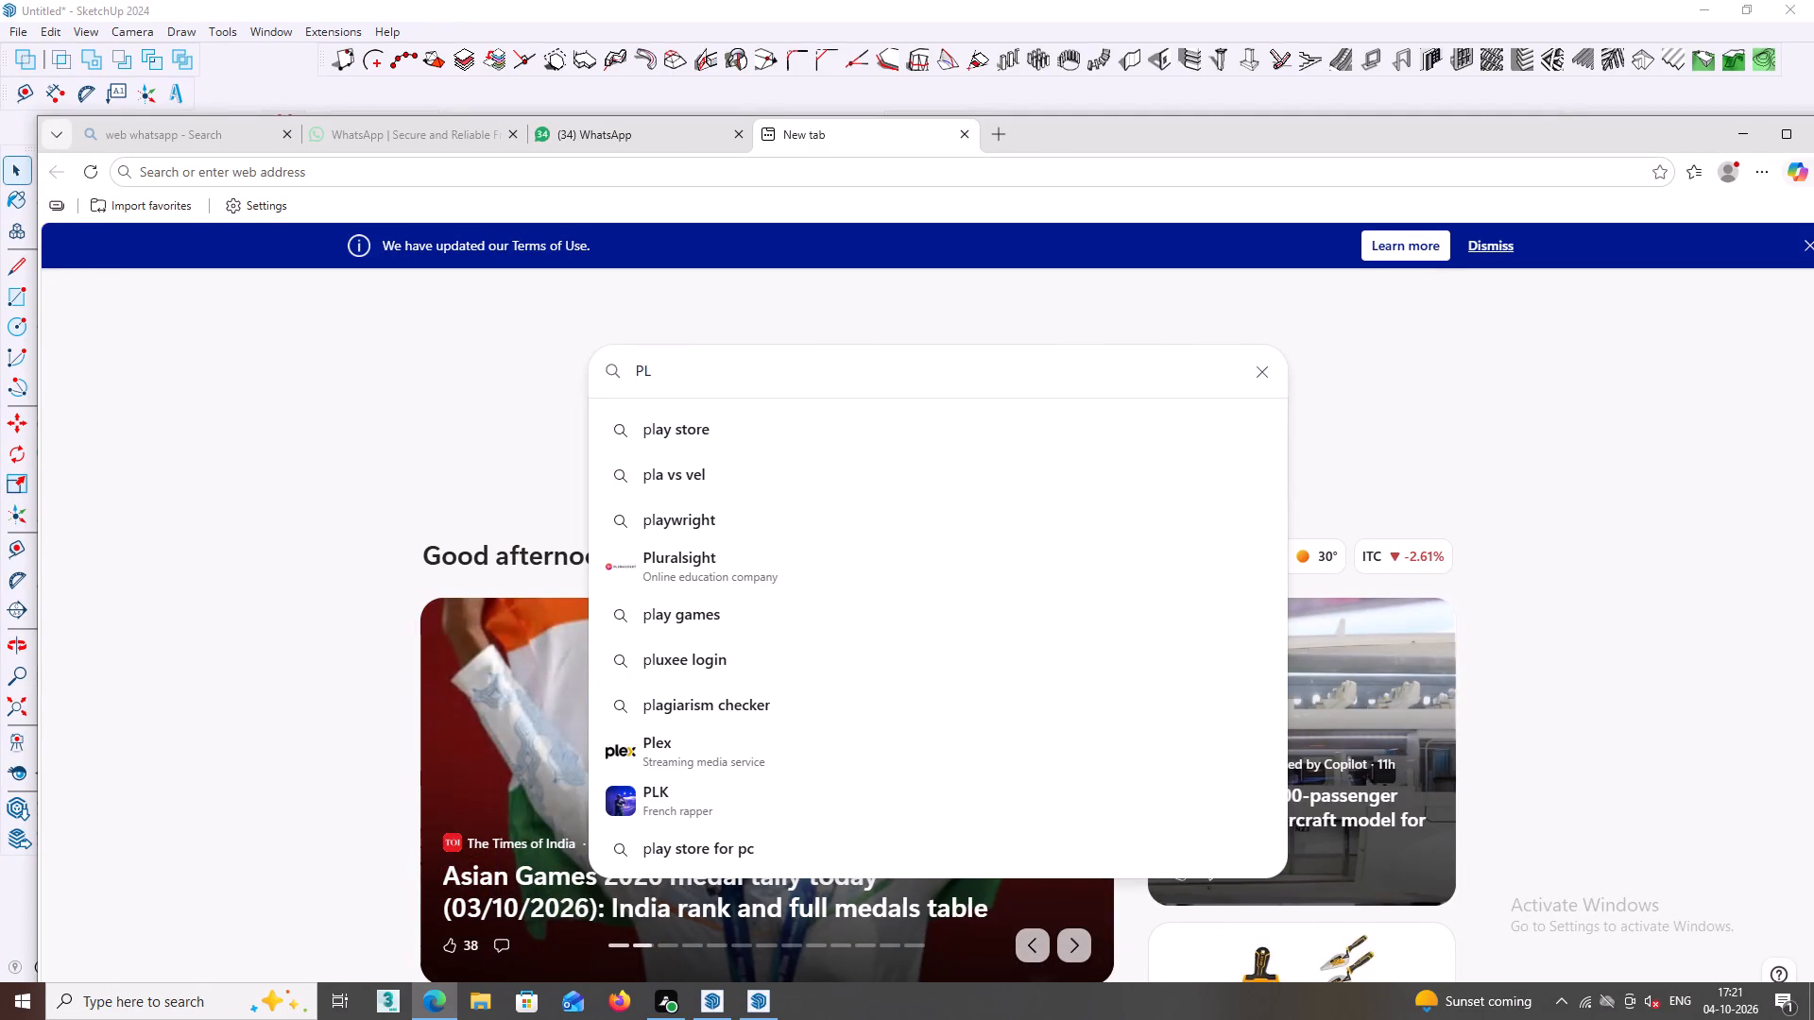
key(a)
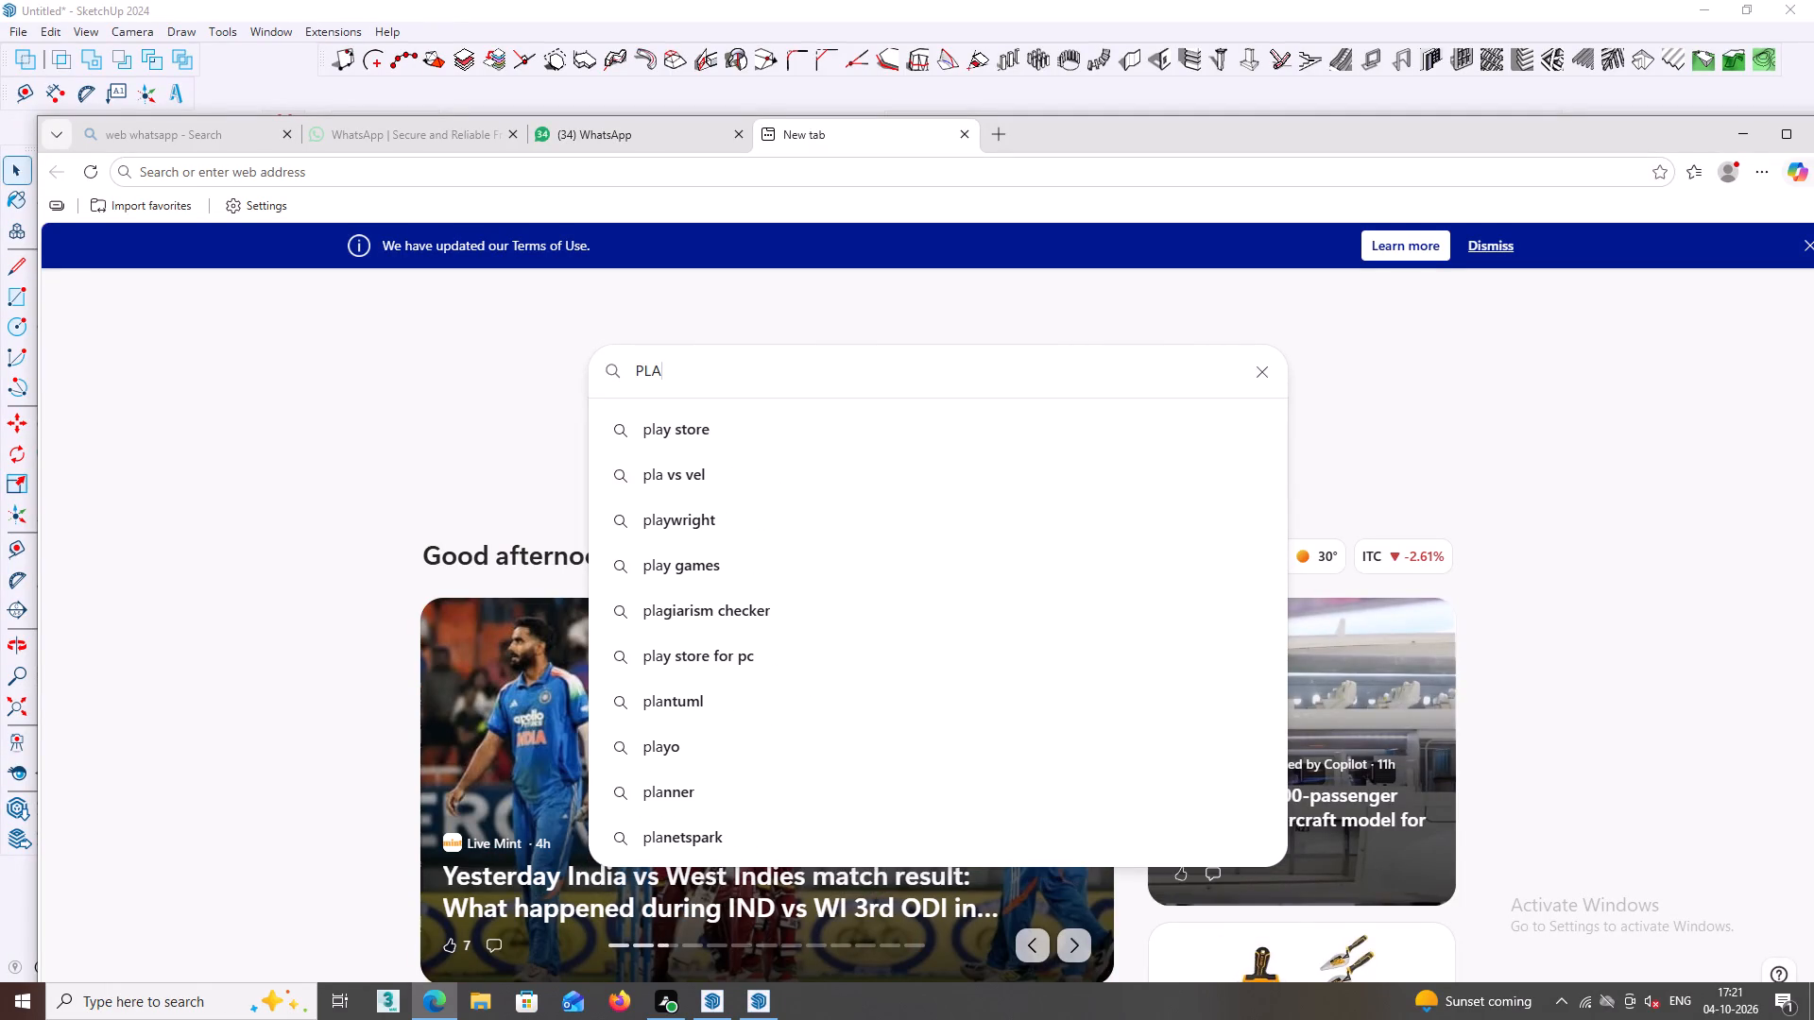
key(y)
text(WOOD)
key(space)
text(PANNE)
key(k)
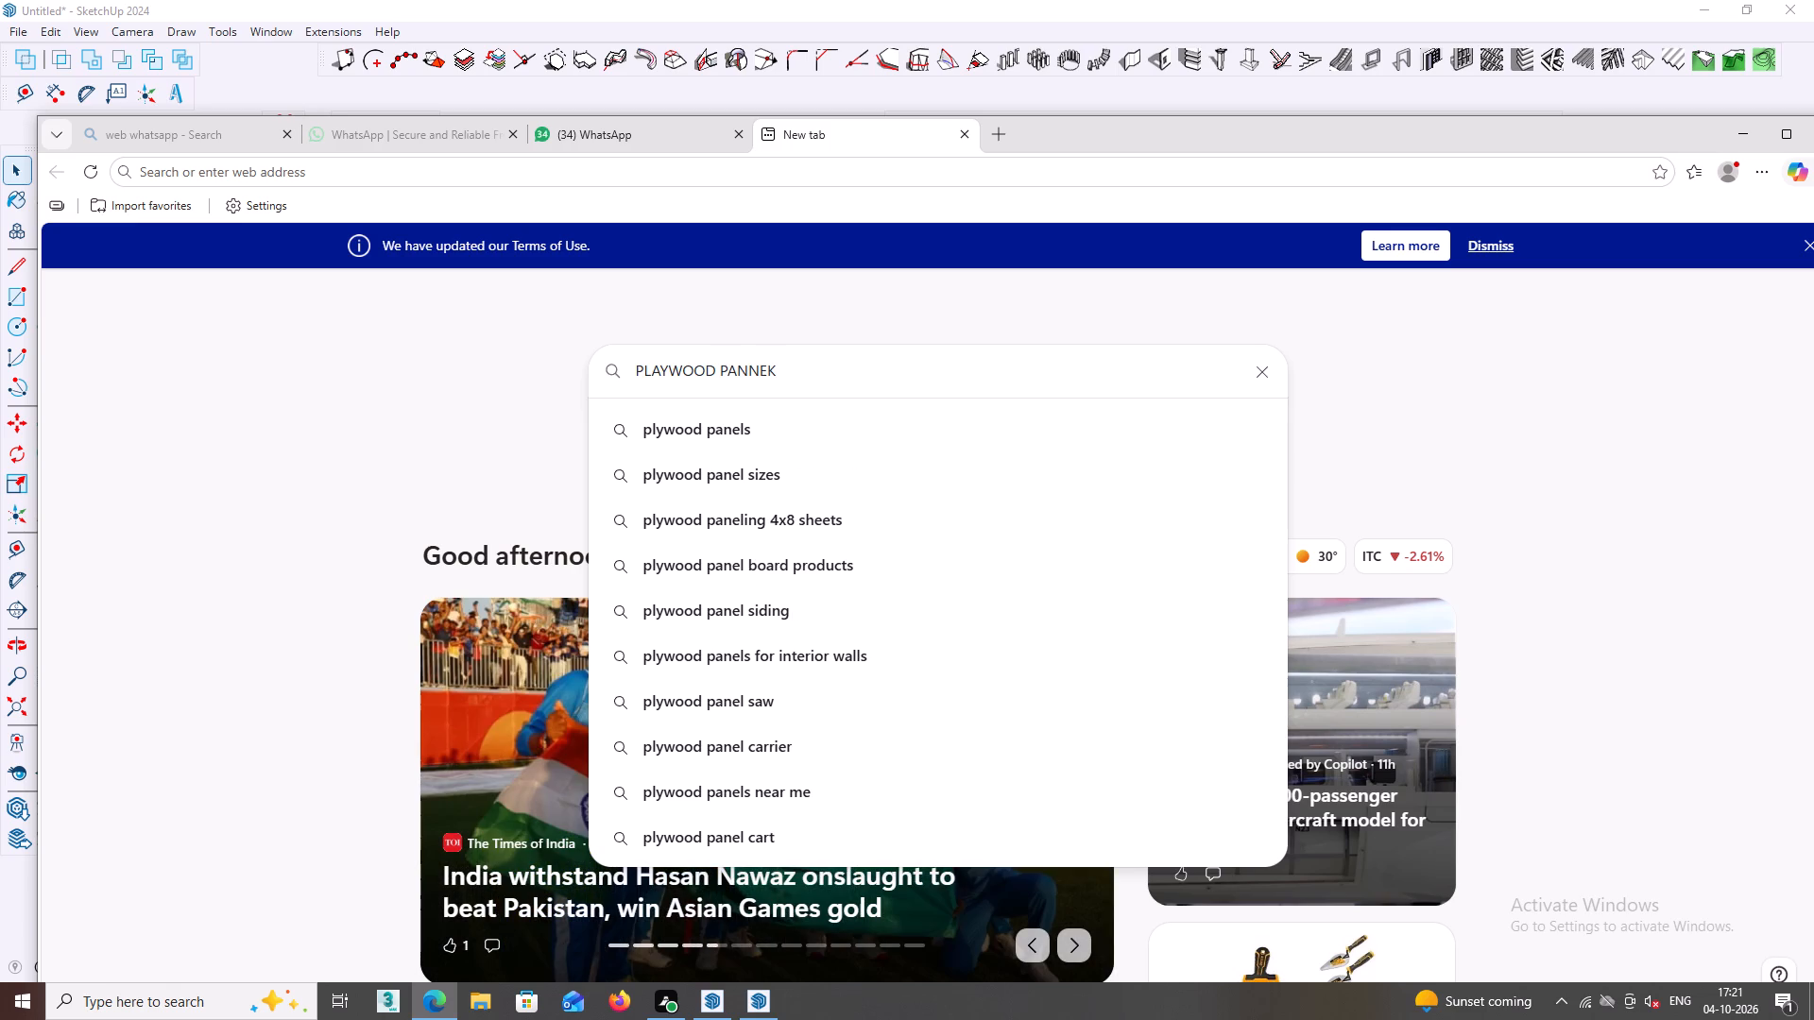
key(BackSpace)
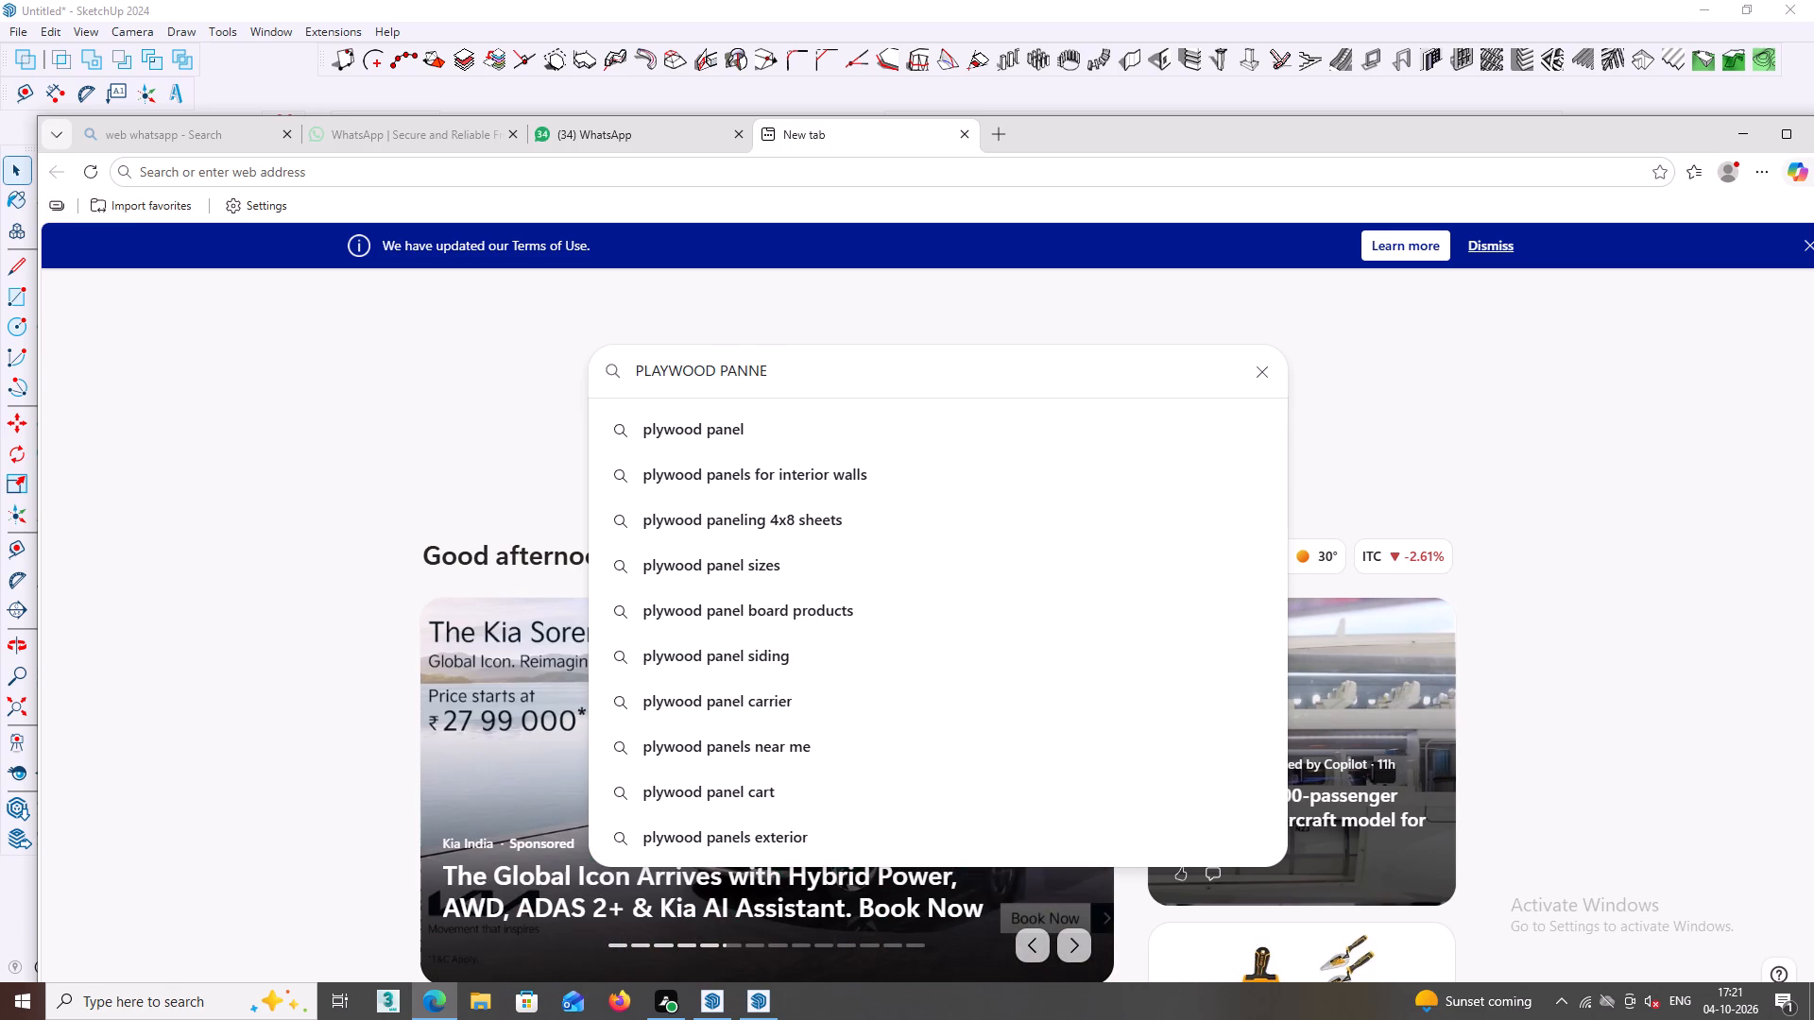
text(L)
key(space)
text(SHEET)
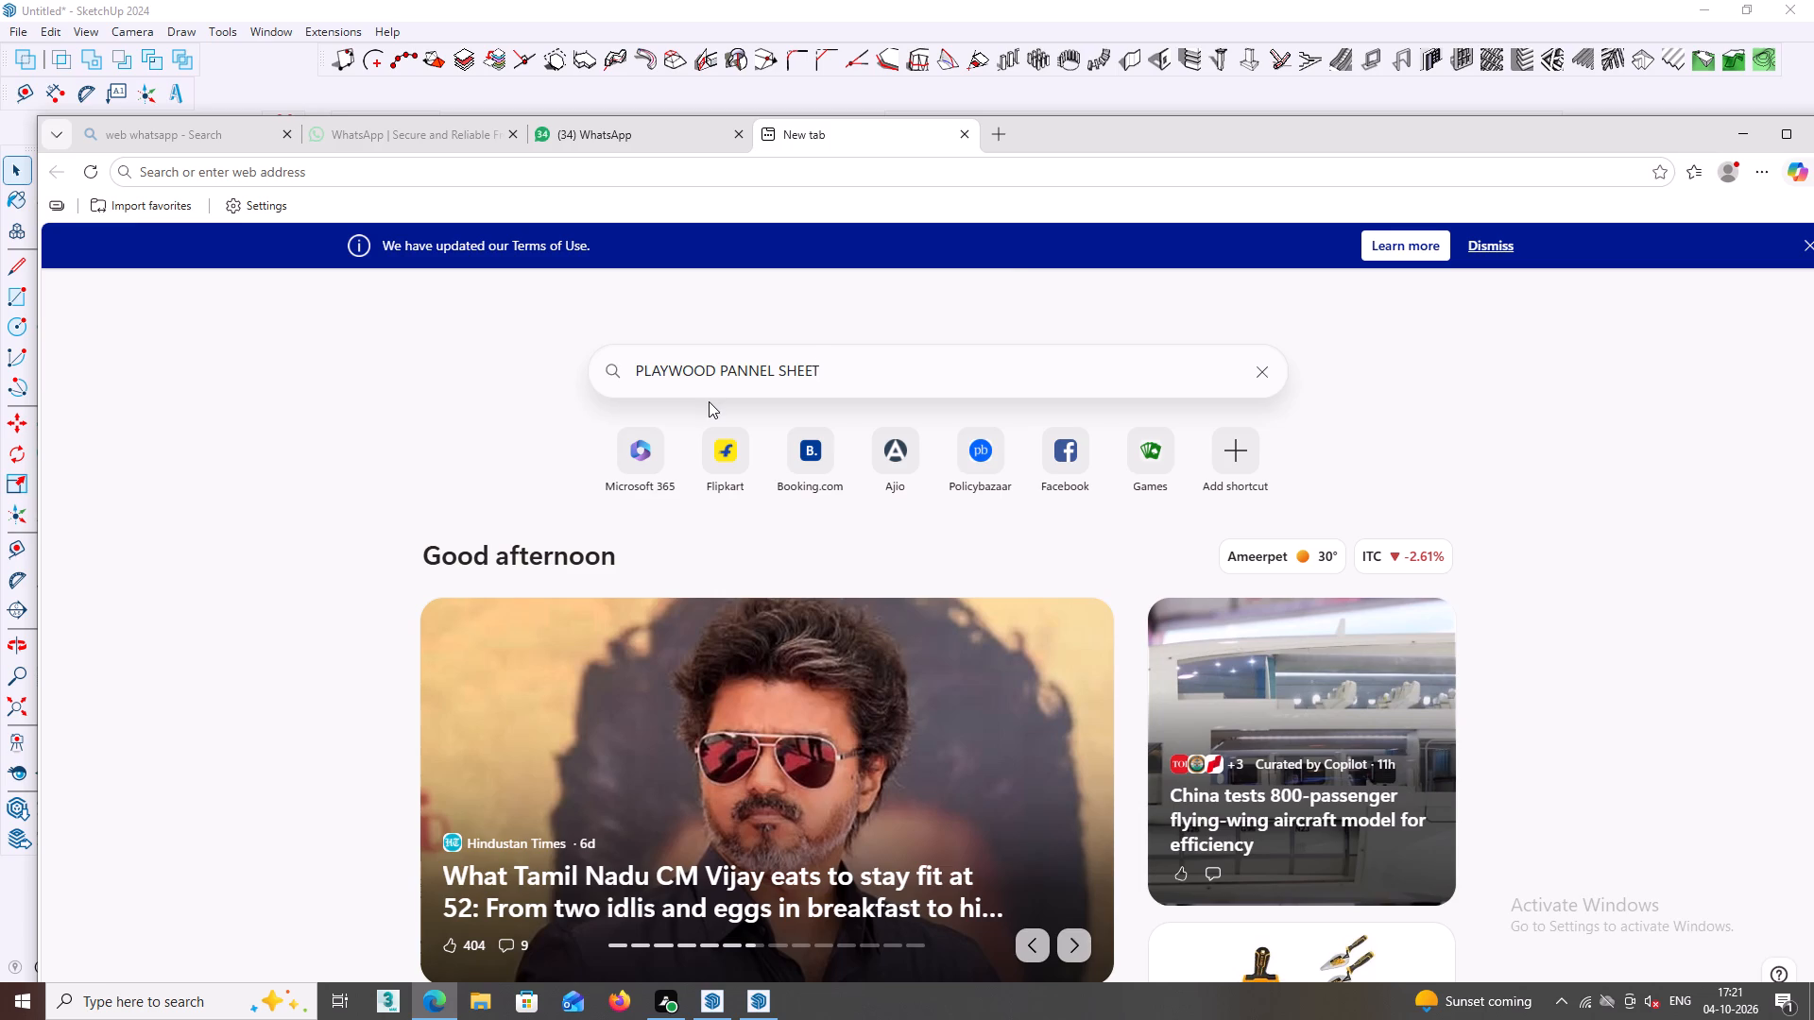
click(874, 389)
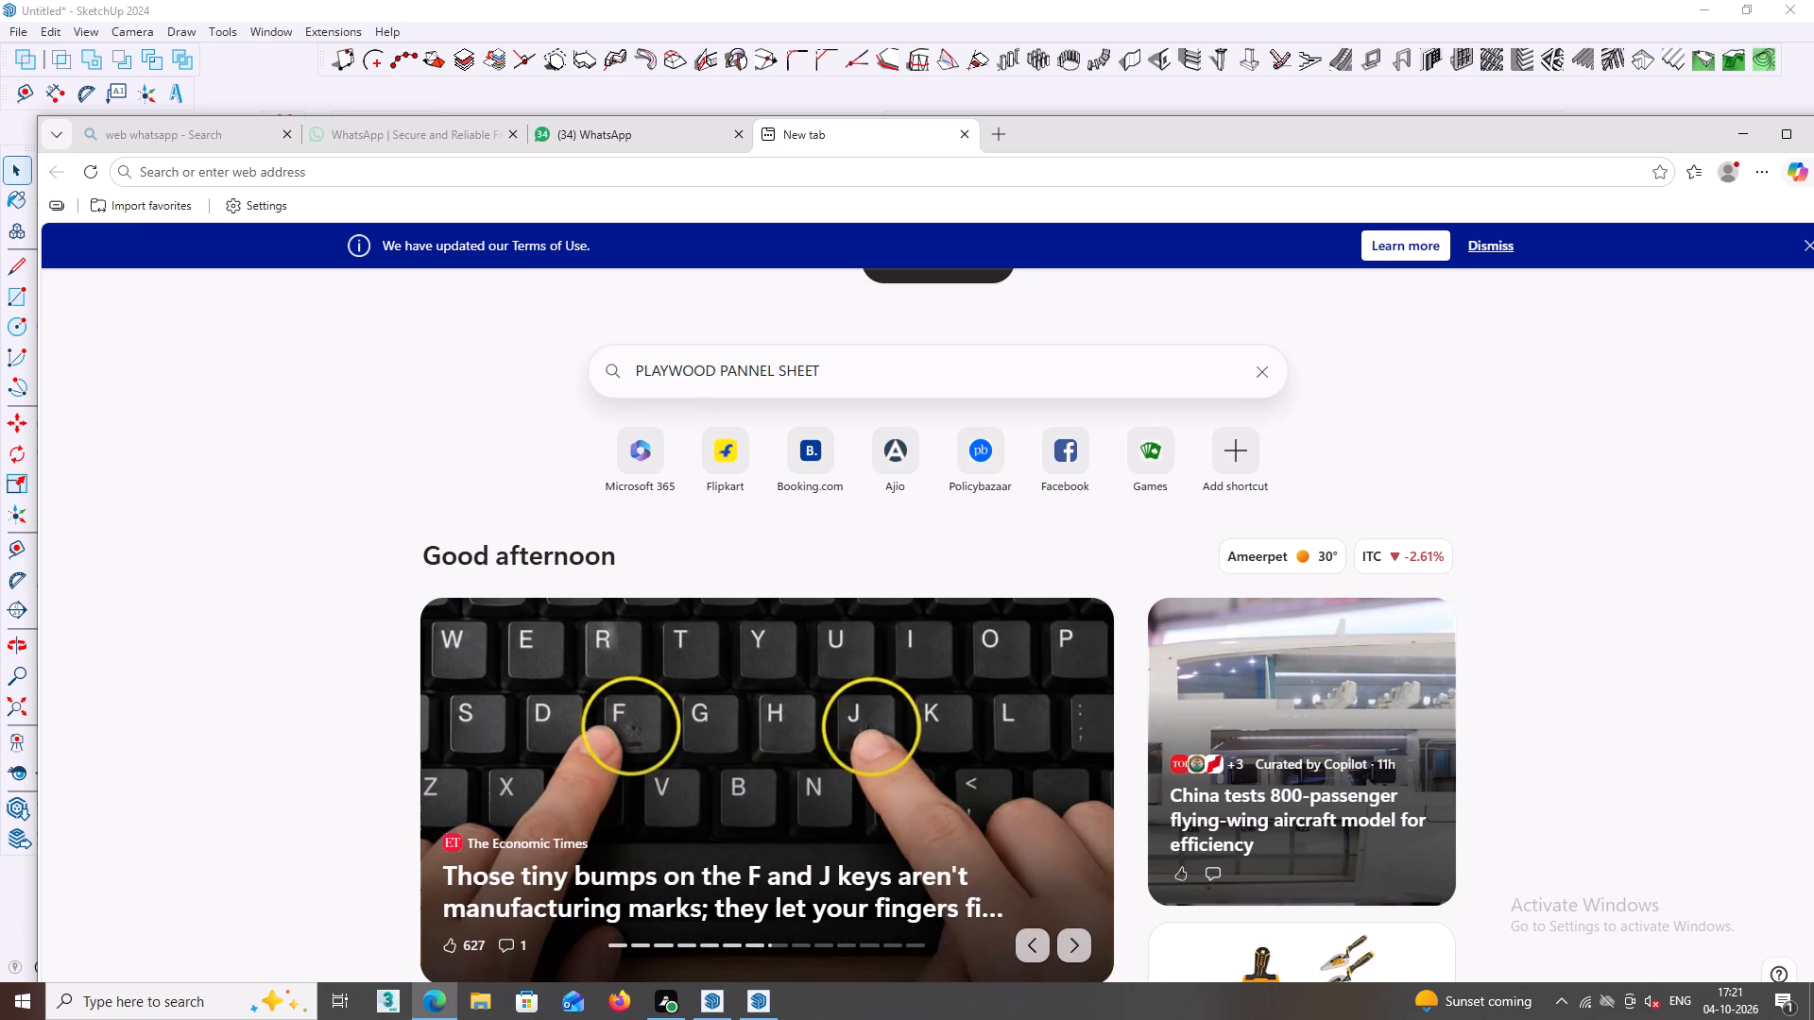
key(Return)
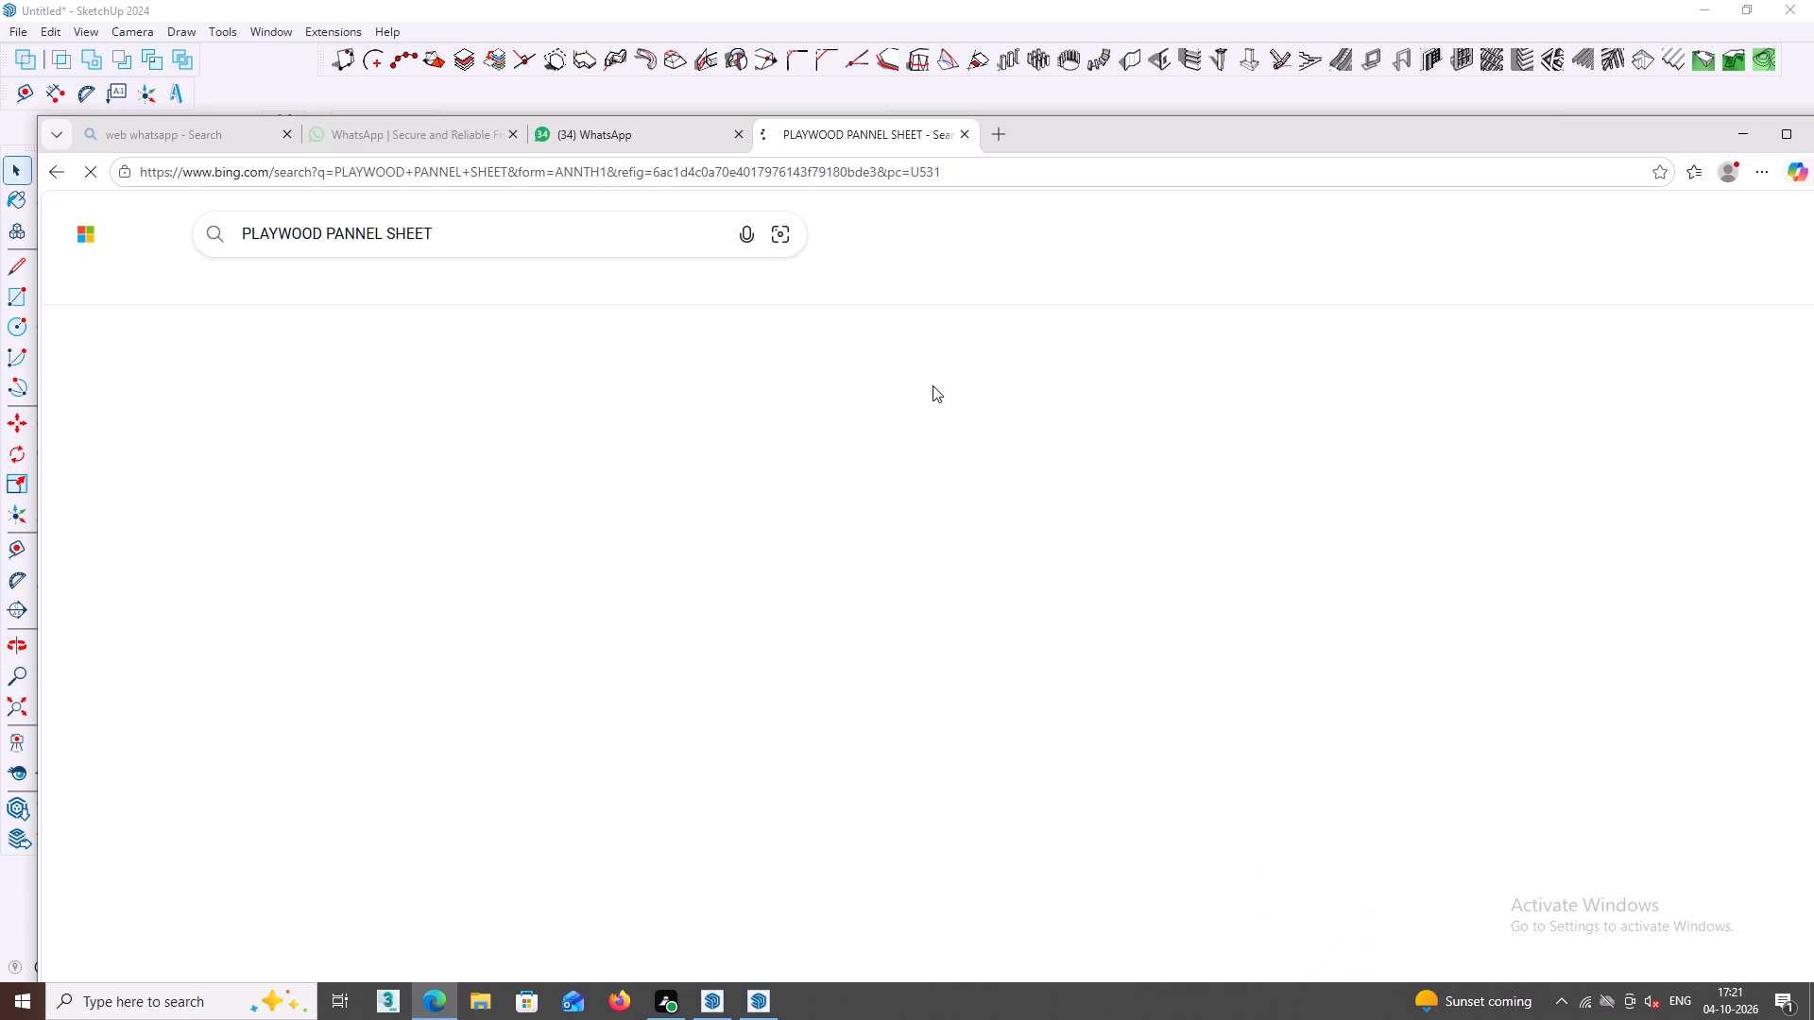
click(464, 283)
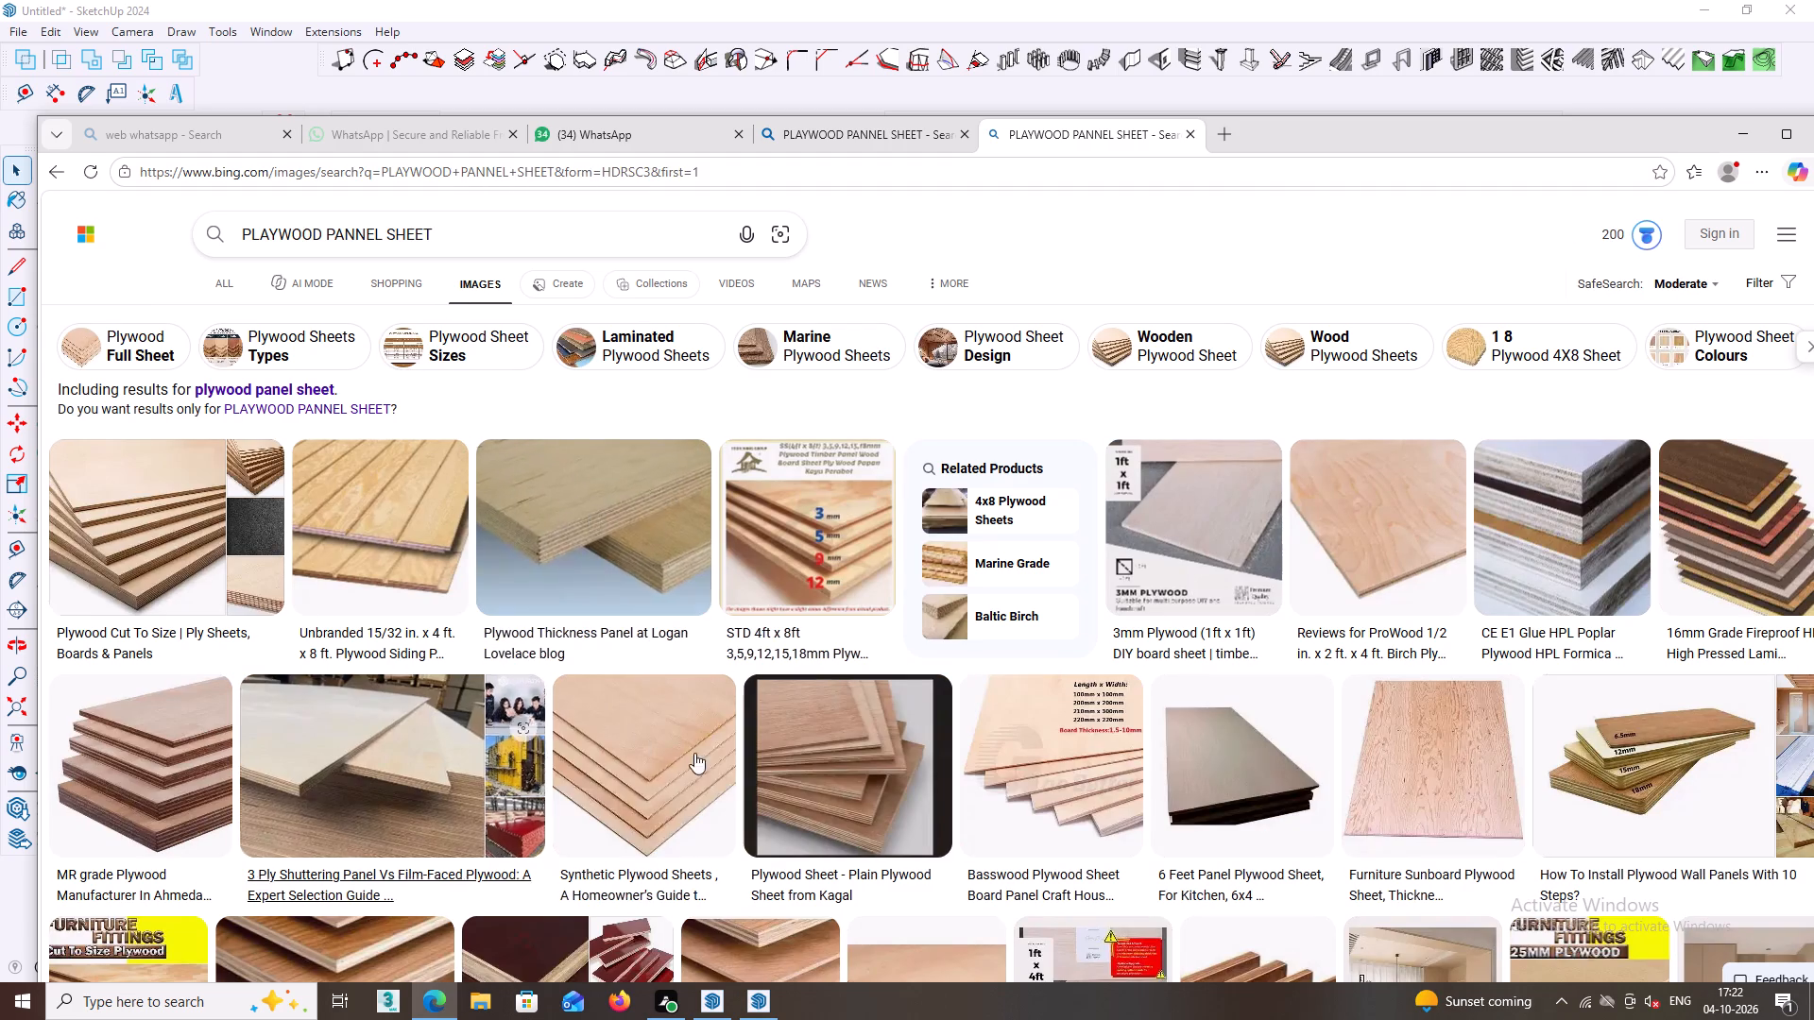
Look through the plywood panel image results for a suitable wood texture for the carcass.
scroll(1446, 572, down, 2)
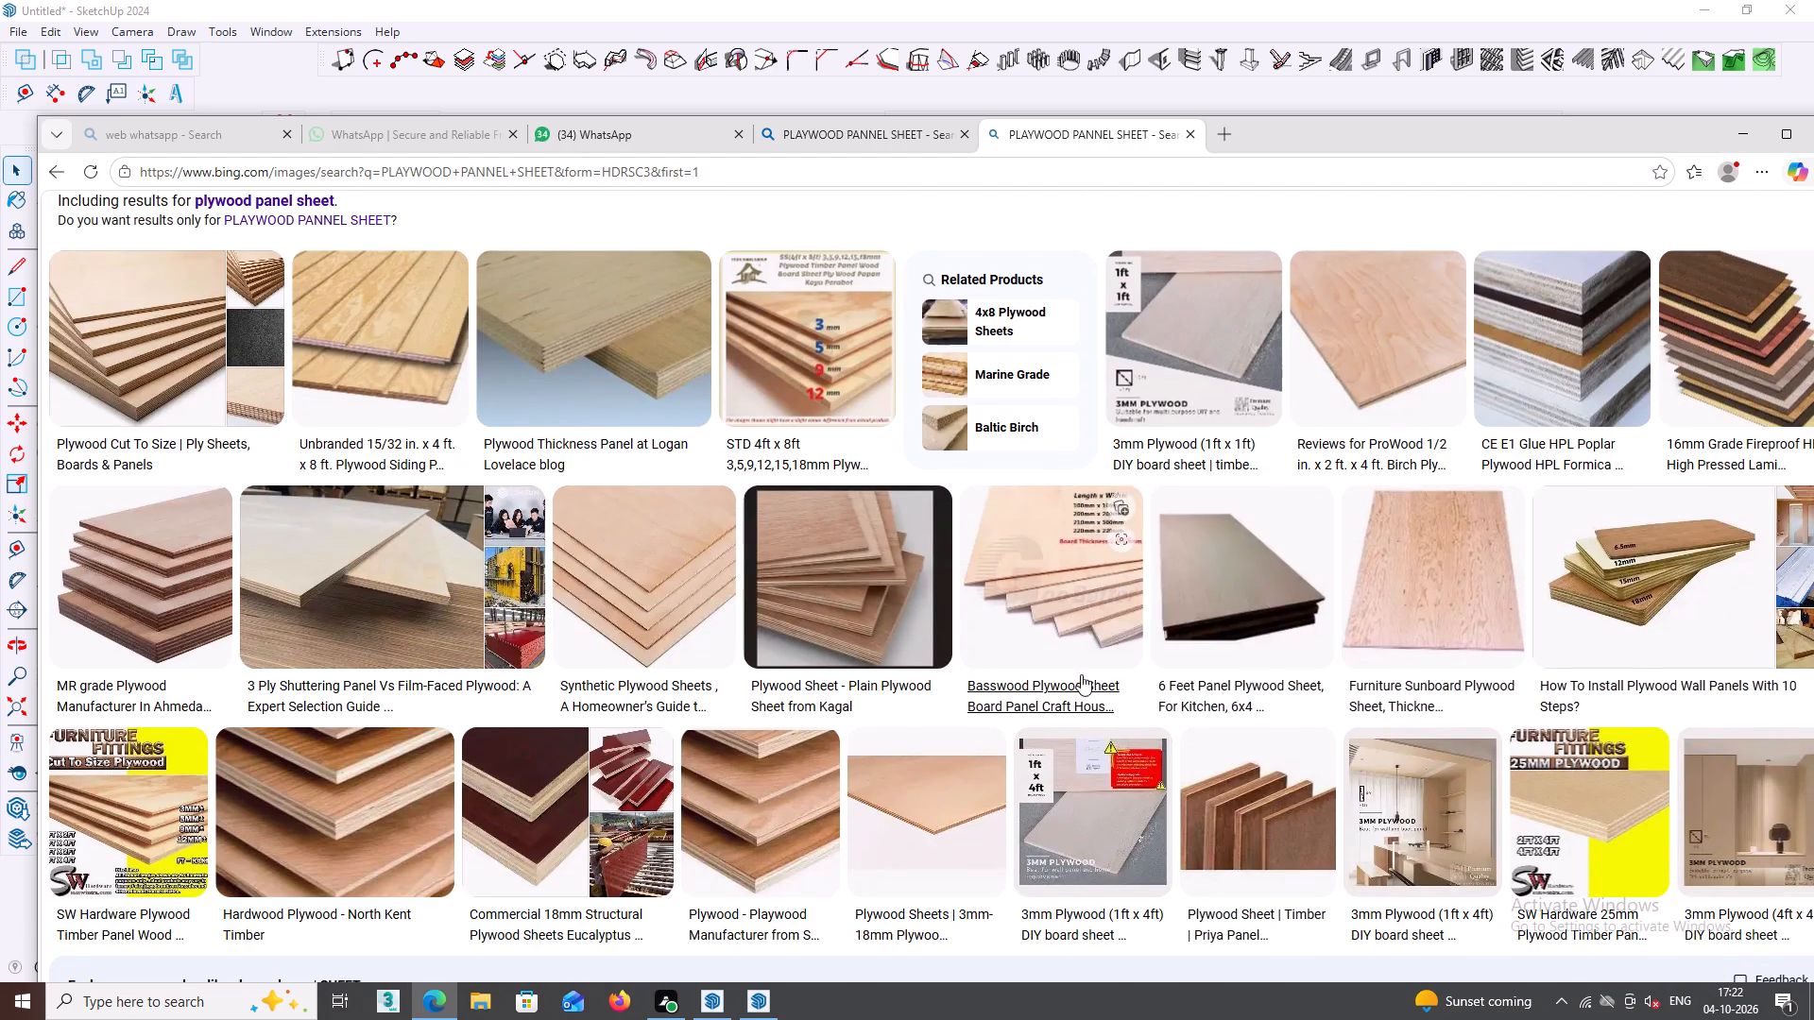
scroll(978, 654, down, 1)
scroll(1278, 567, up, 2)
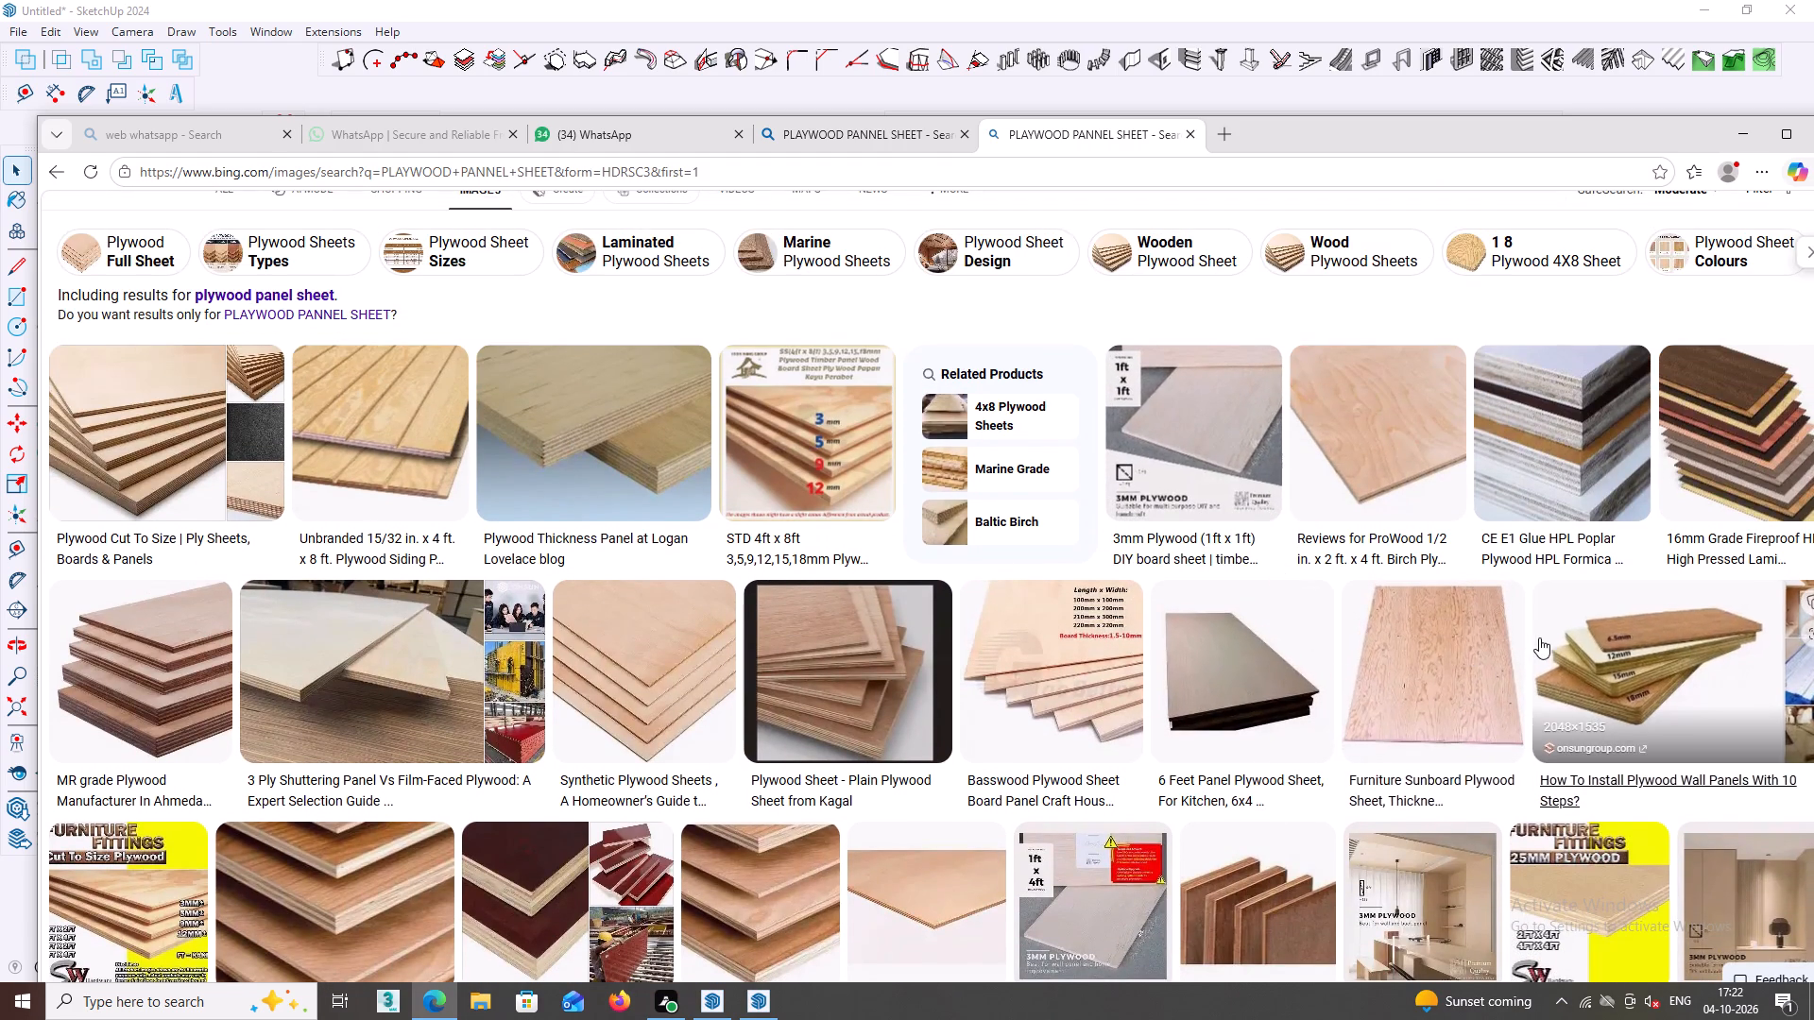
scroll(1537, 639, down, 3)
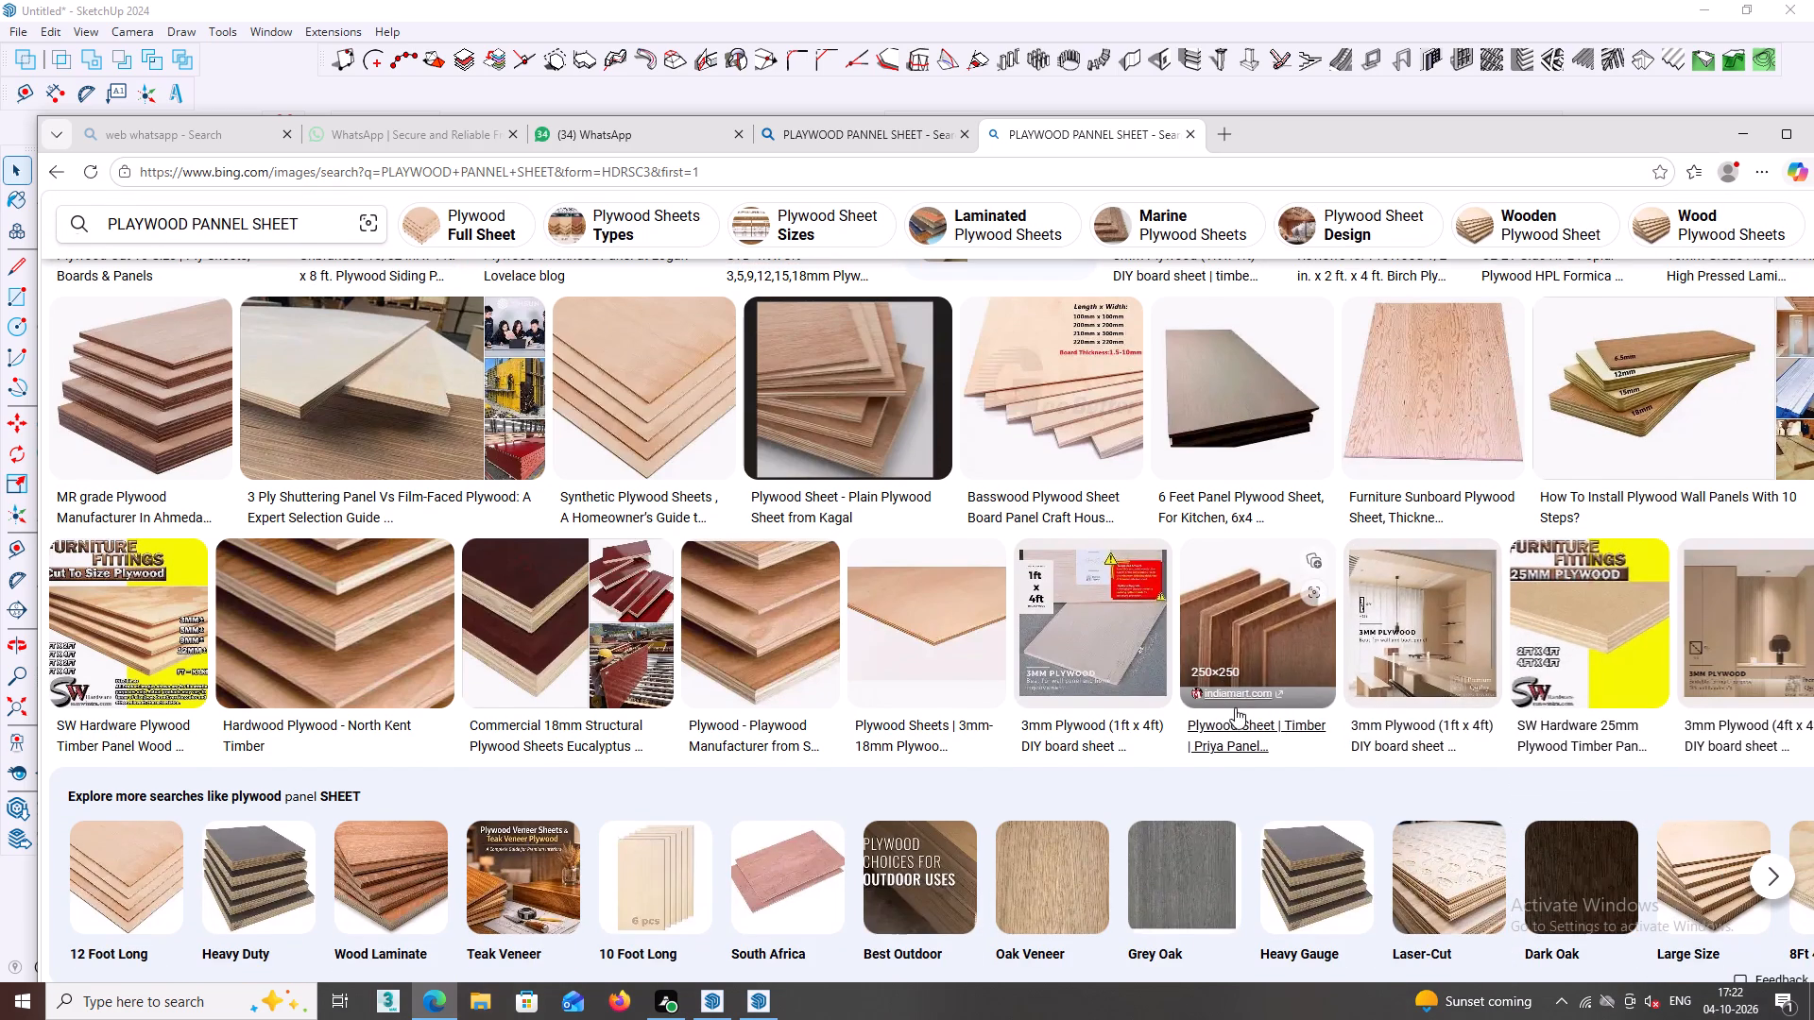
scroll(1241, 741, down, 1)
scroll(1151, 792, down, 1)
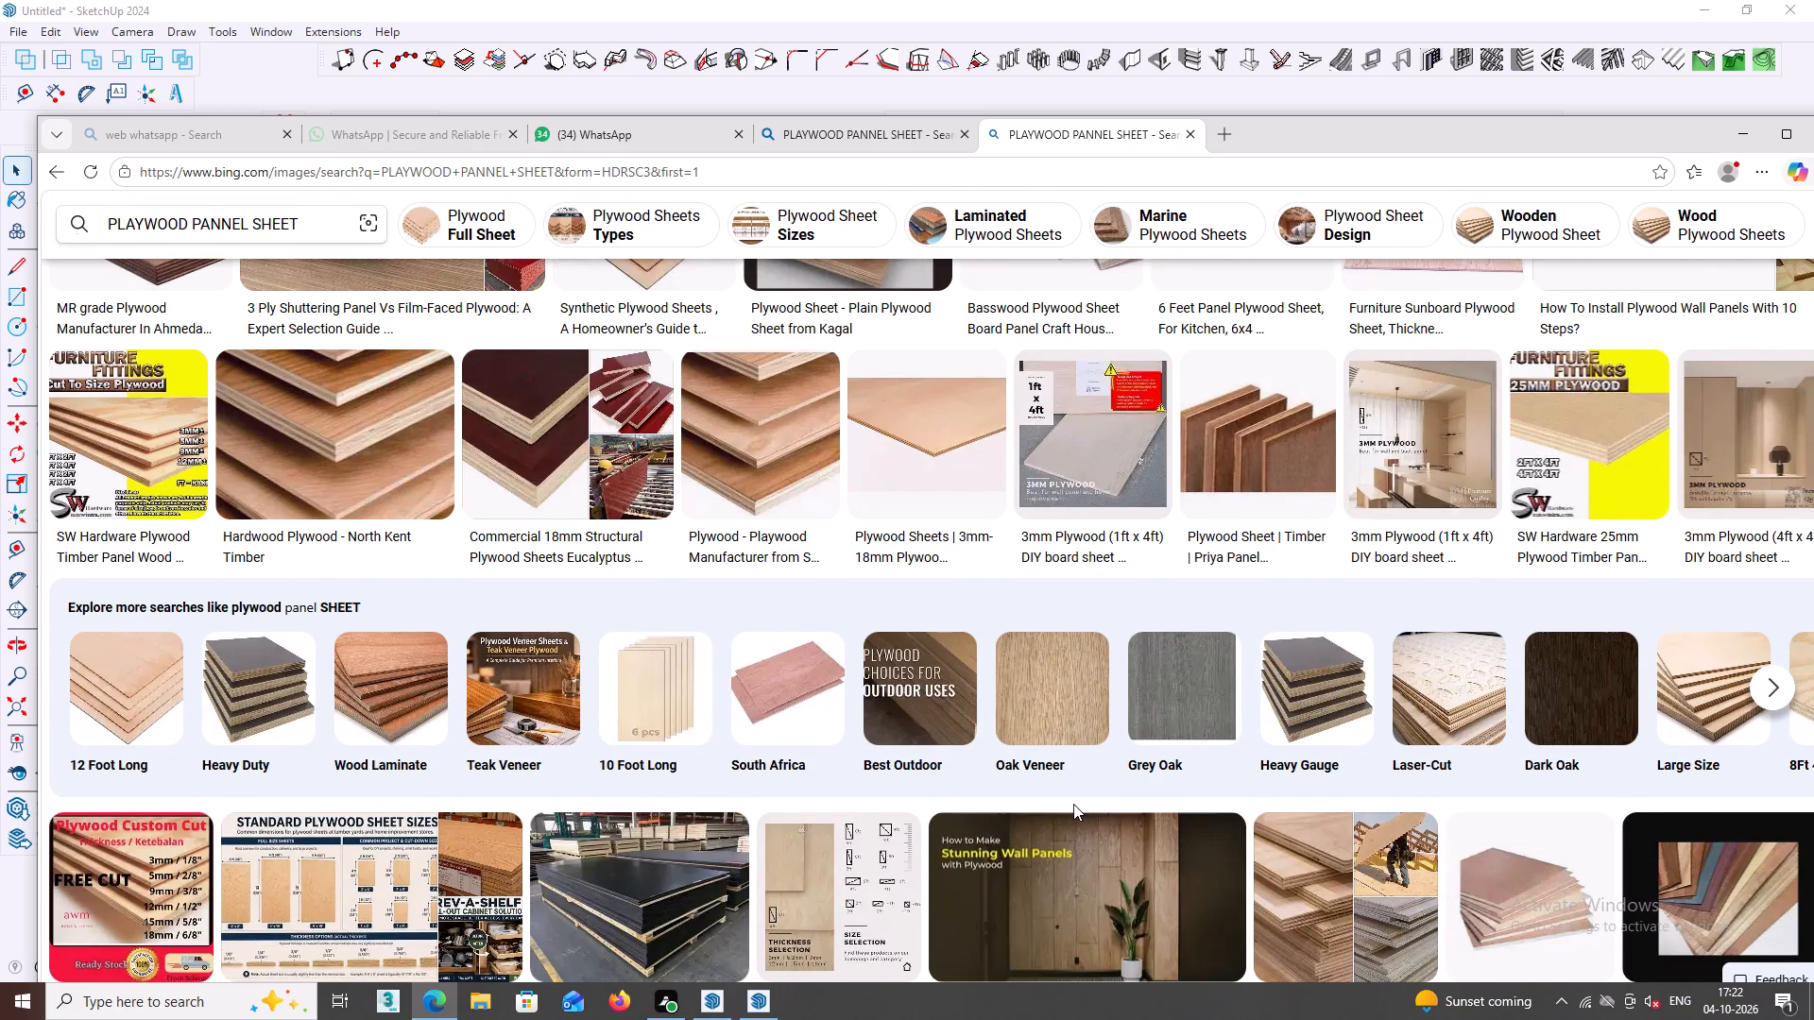
scroll(1070, 804, down, 1)
scroll(1173, 790, down, 3)
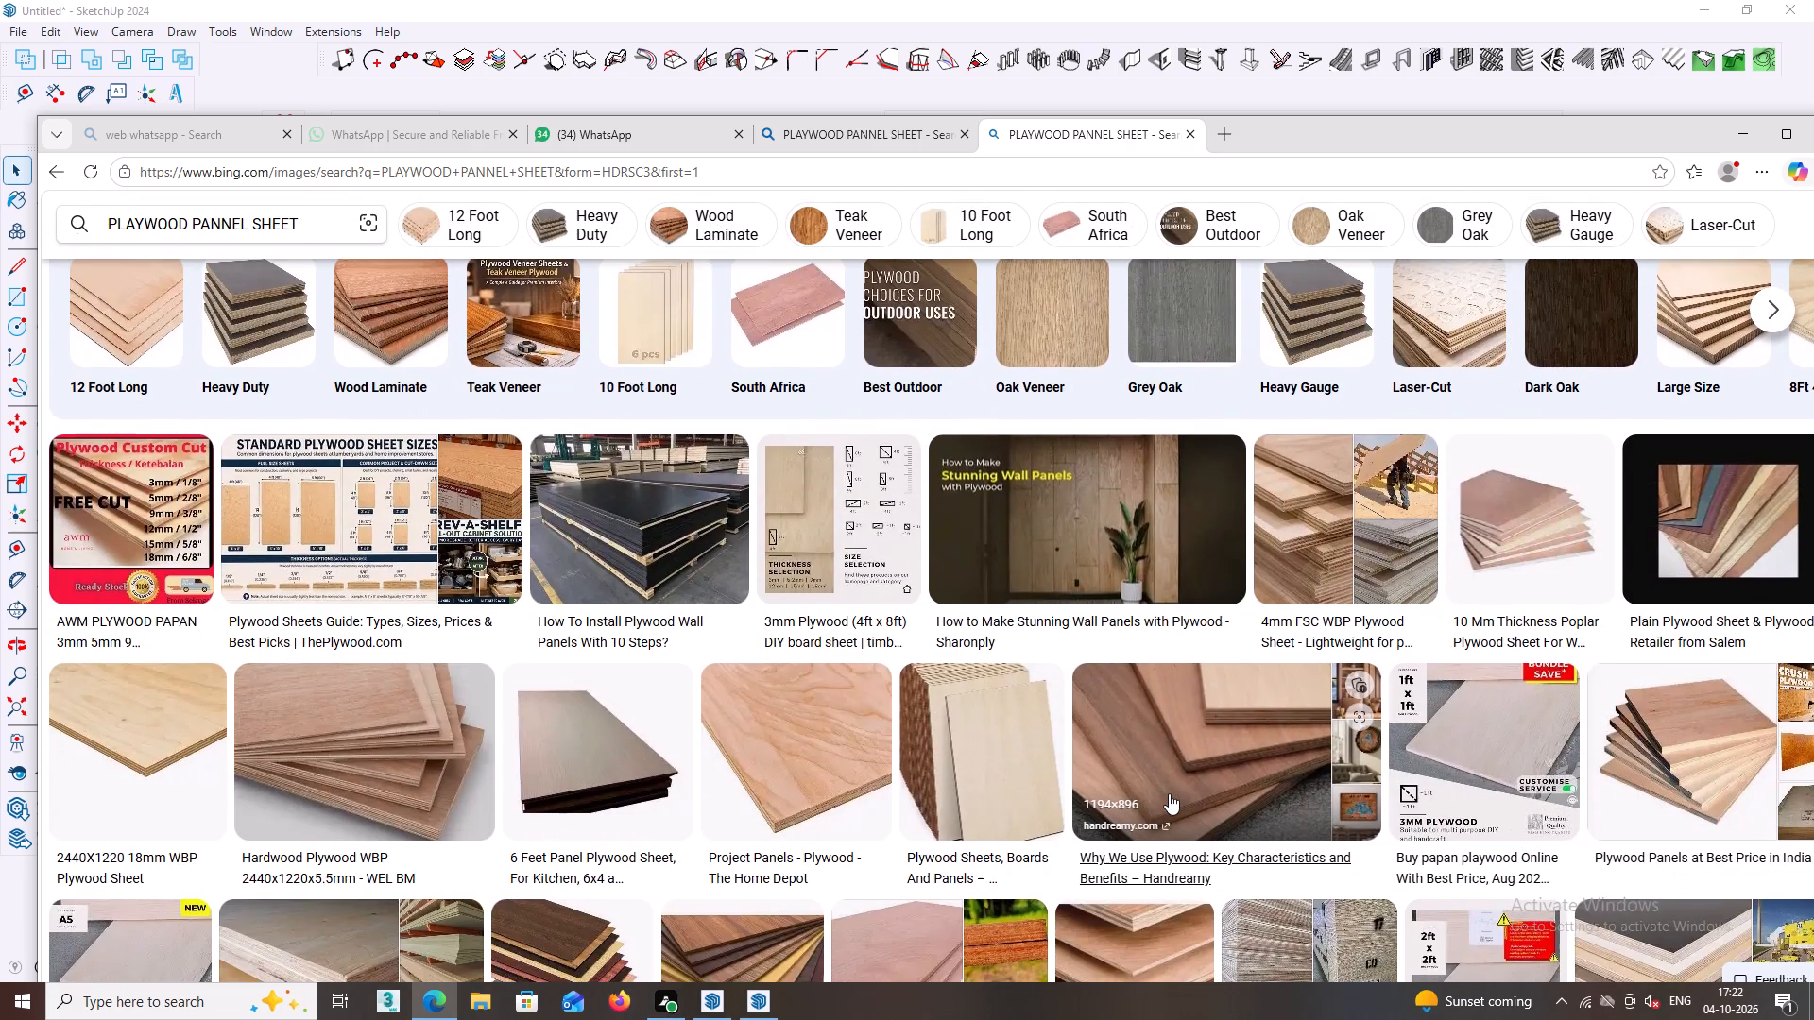
scroll(1167, 794, down, 2)
scroll(1254, 768, down, 1)
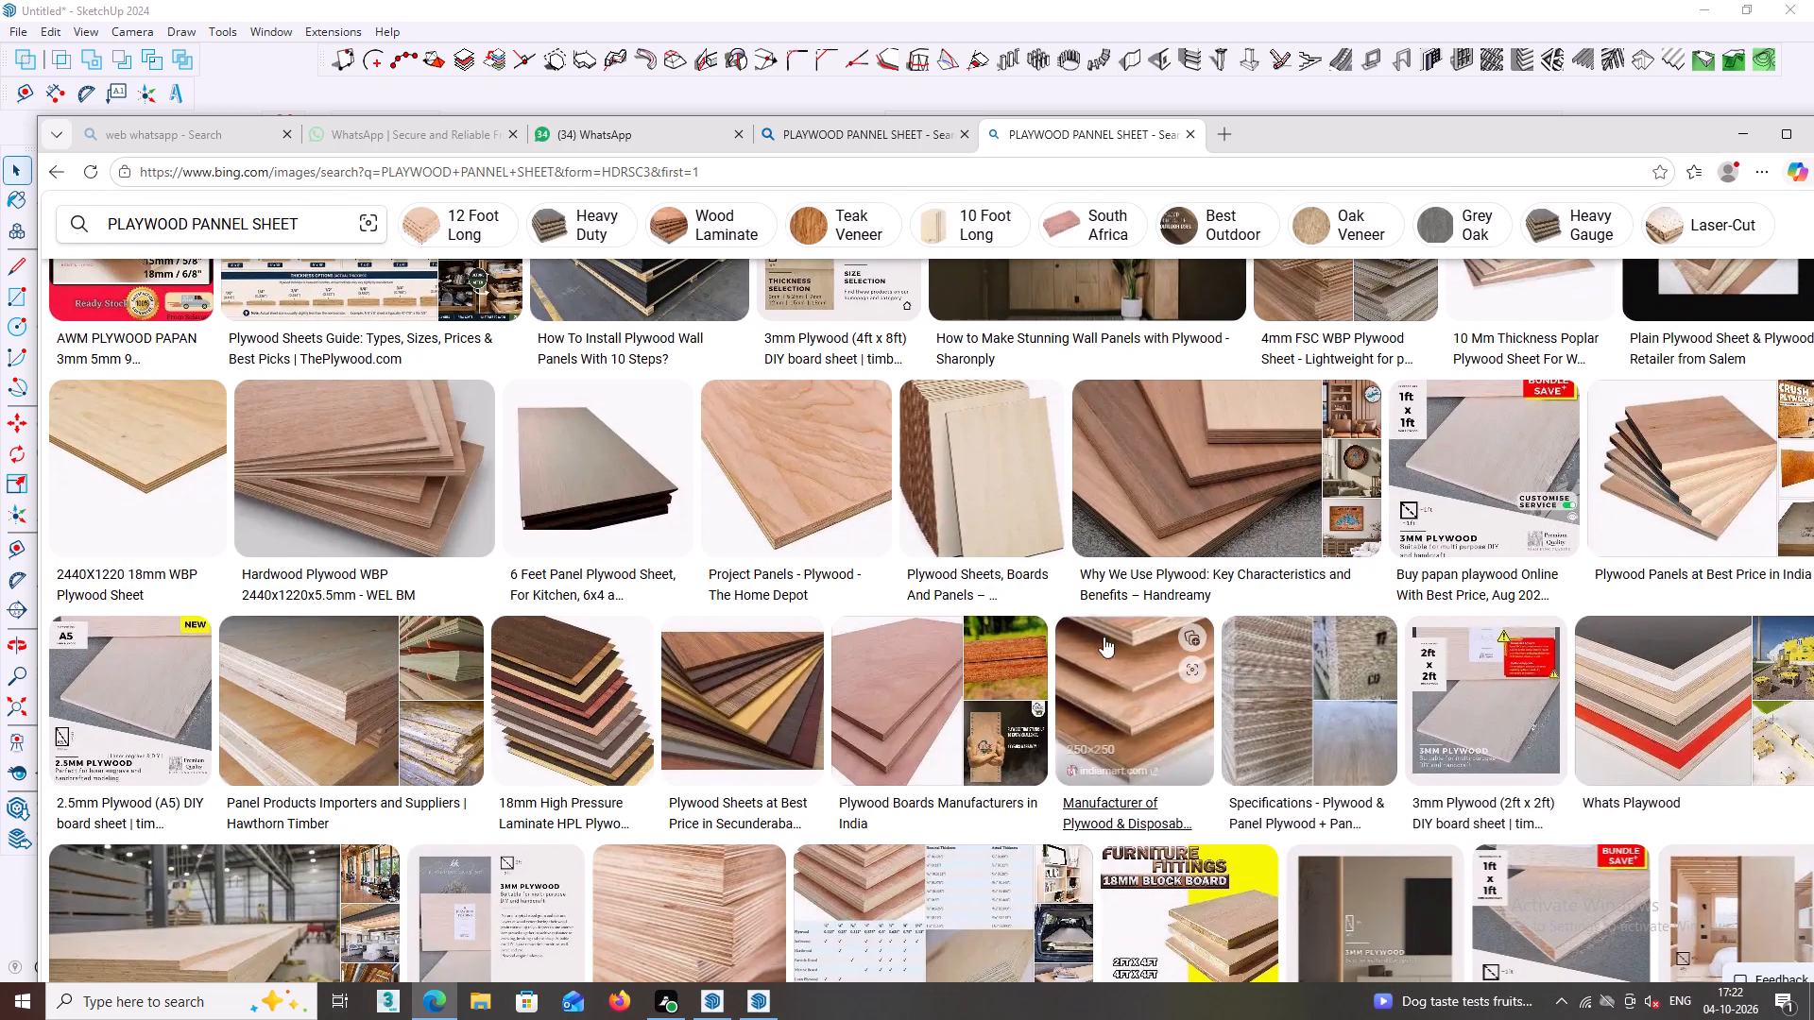
scroll(713, 369, up, 11)
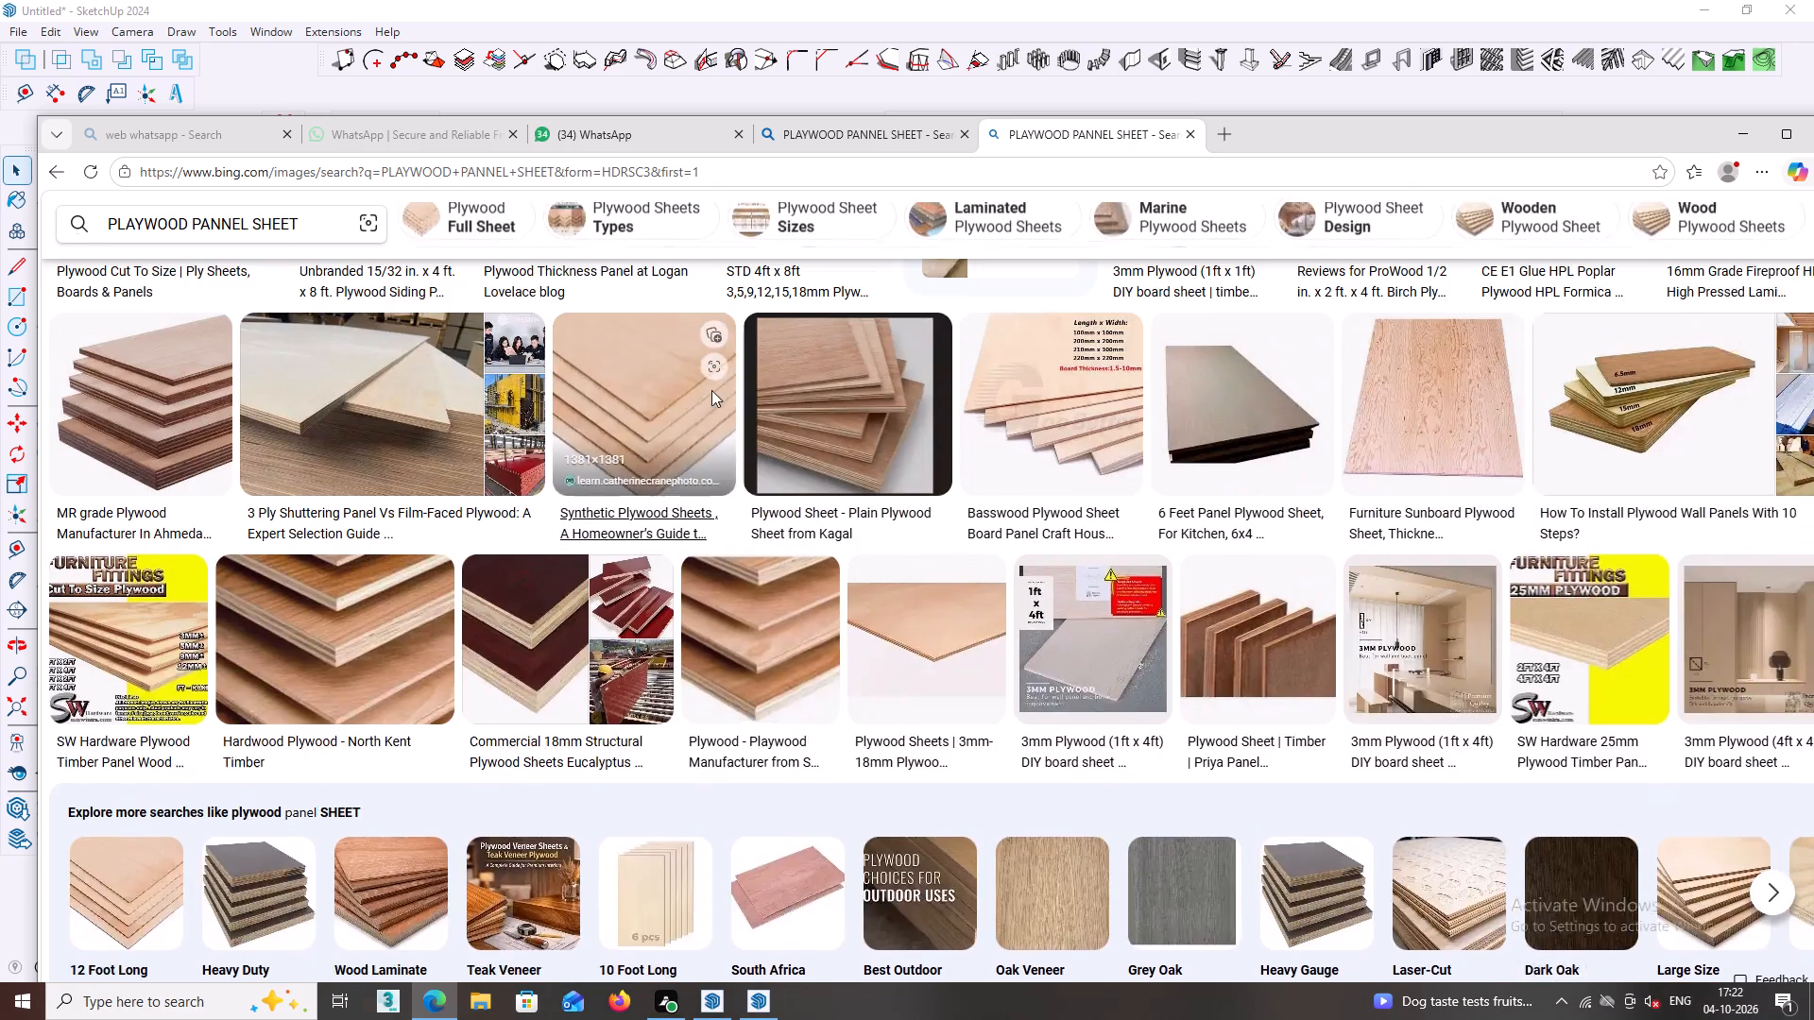
scroll(711, 390, up, 9)
Change the image search to "PLAYWOOD FINISHING SHEET" and run it.
click(460, 233)
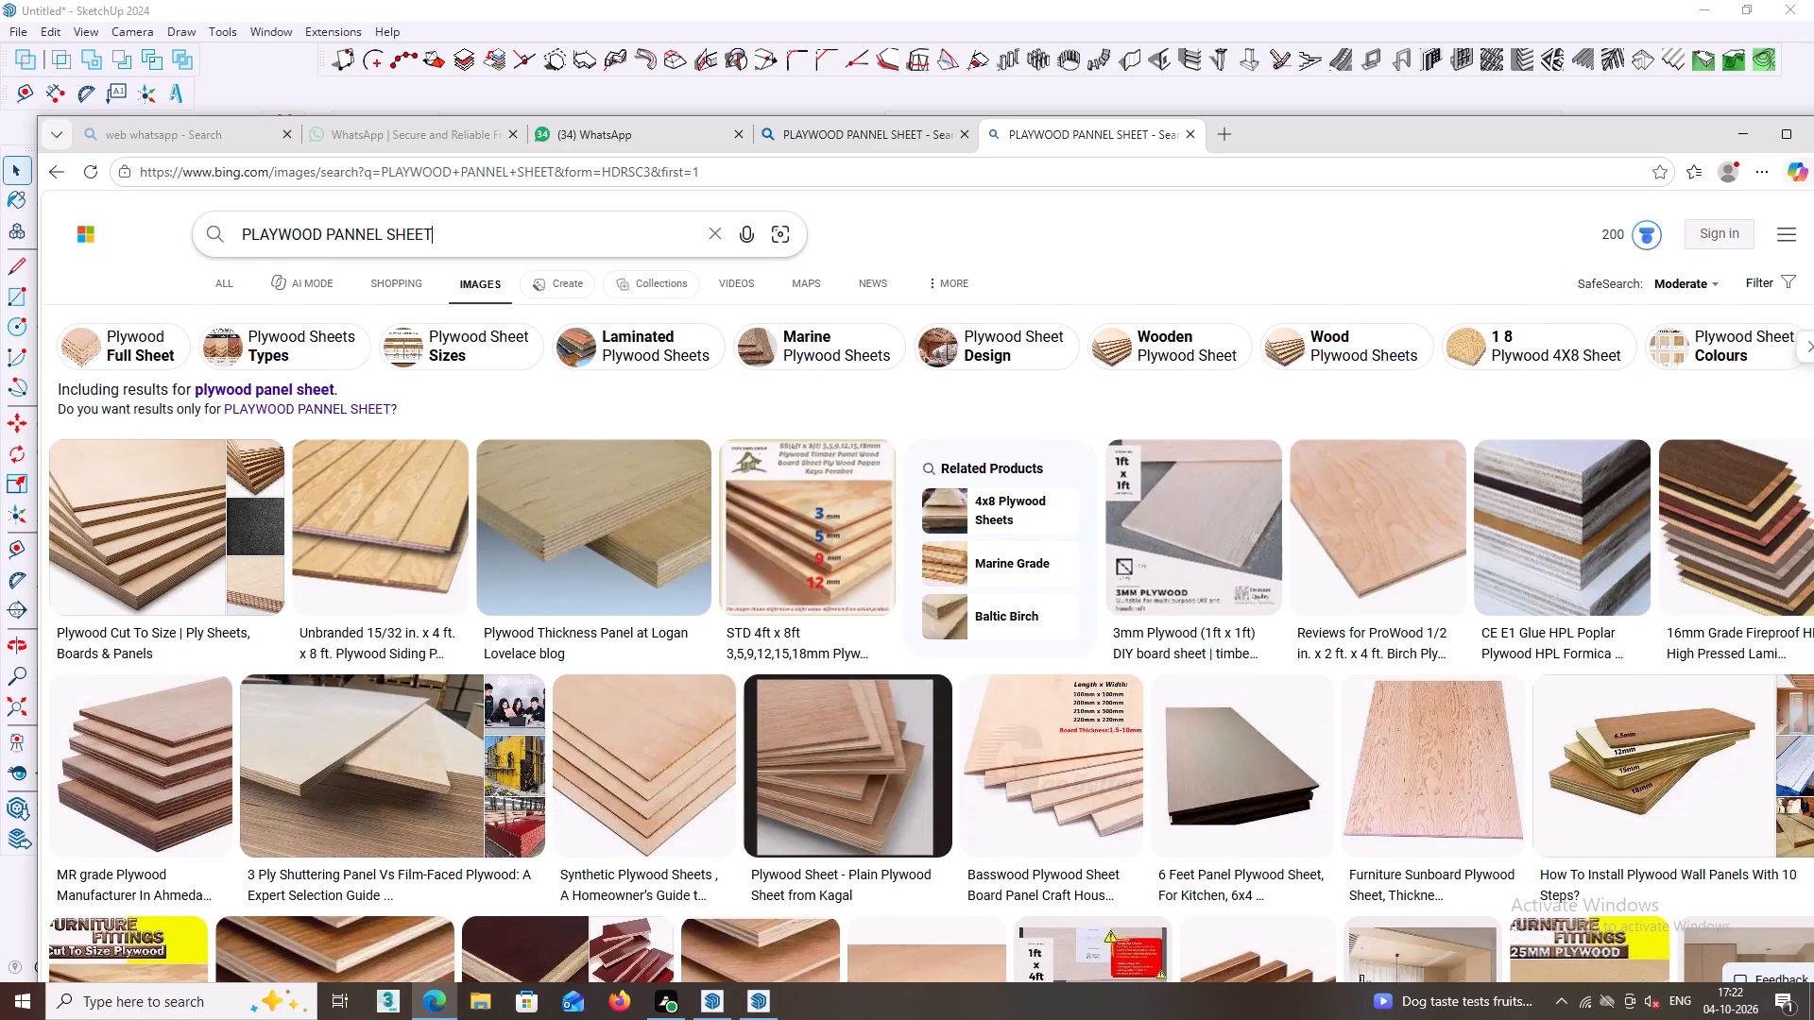
key(BackSpace)
key(BackSpace)
key(BackSpace)
key(BackSpace)
key(BackSpace)
key(BackSpace)
key(BackSpace)
key(BackSpace)
key(BackSpace)
key(BackSpace)
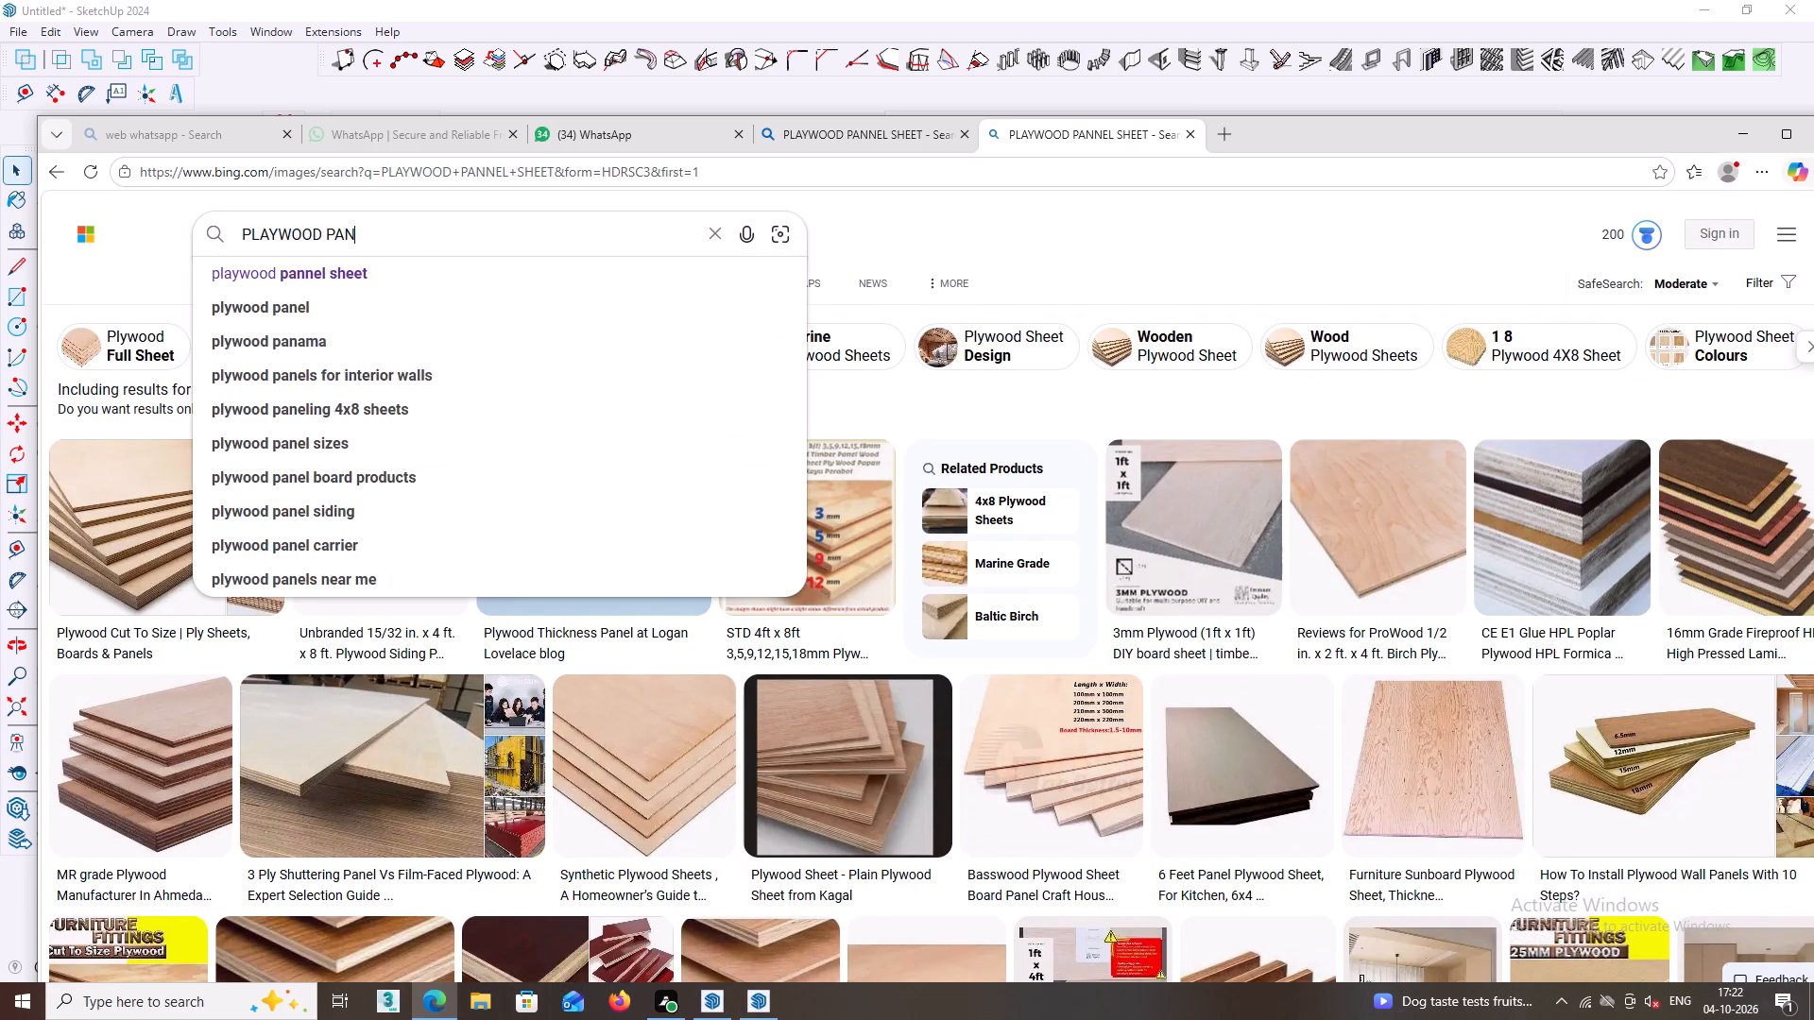
key(BackSpace)
key(BackSpace)
text(FINISHINF)
key(BackSpace)
text(G)
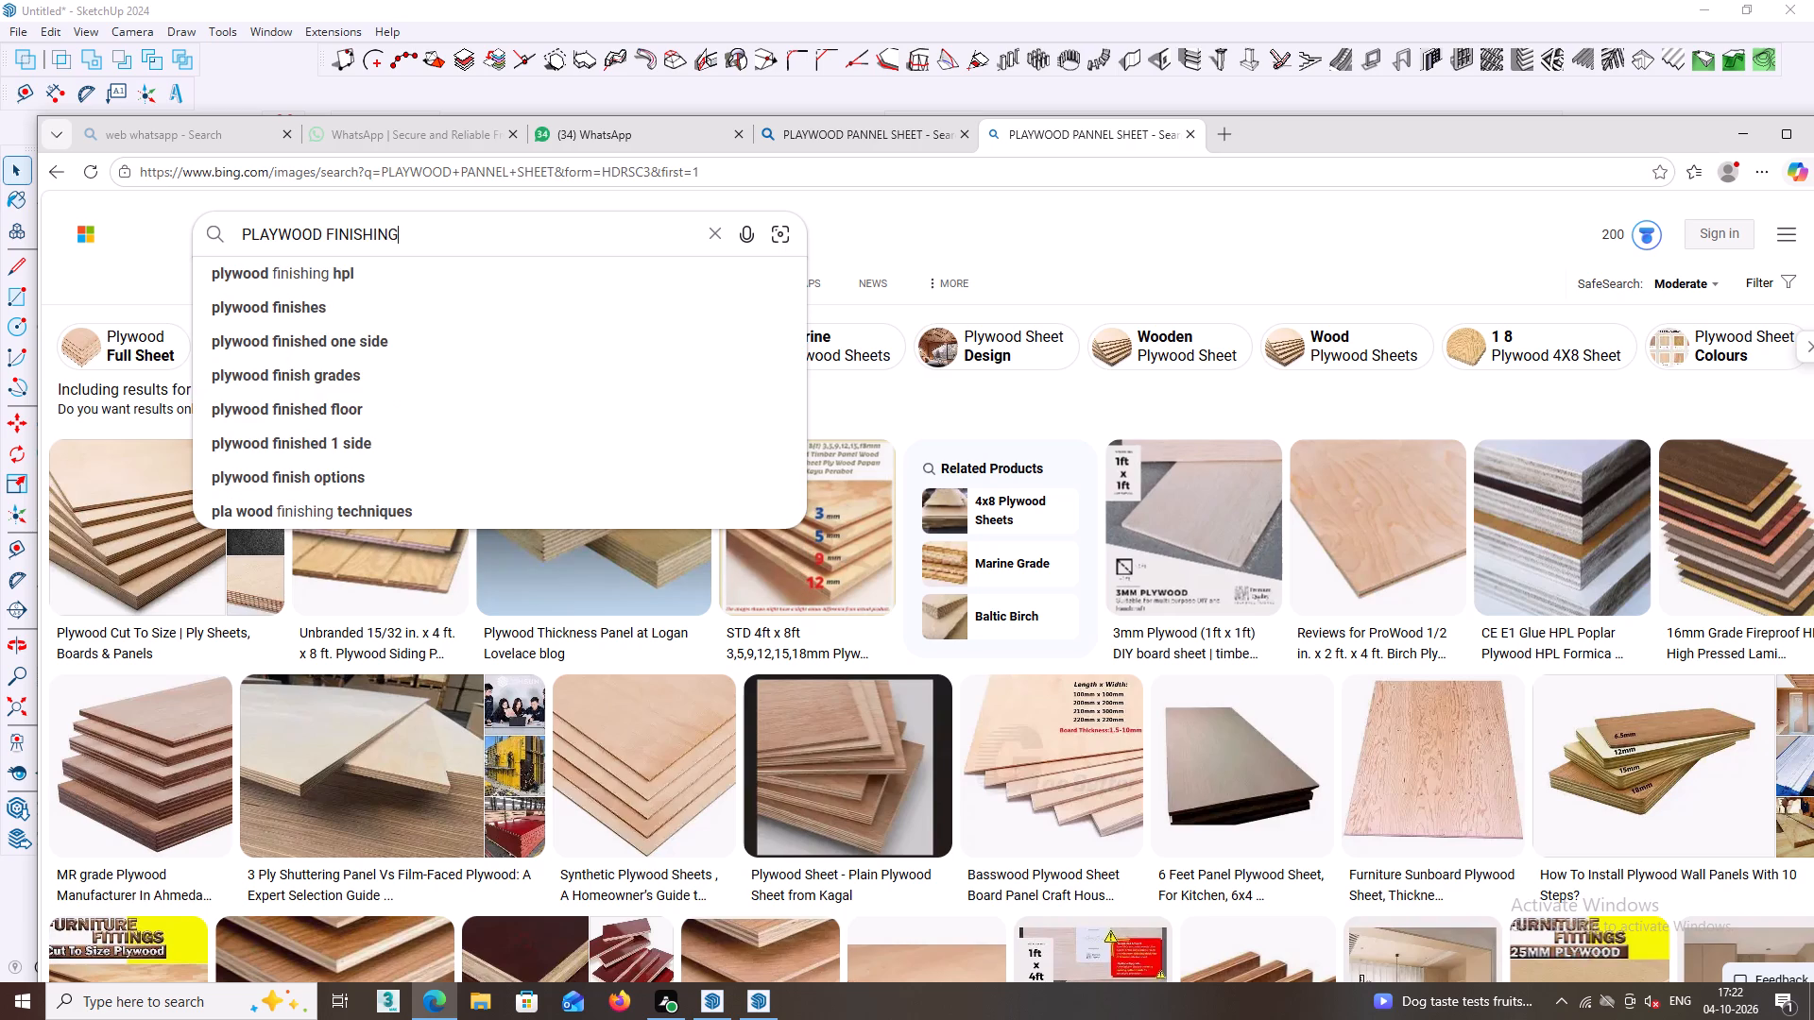
key(space)
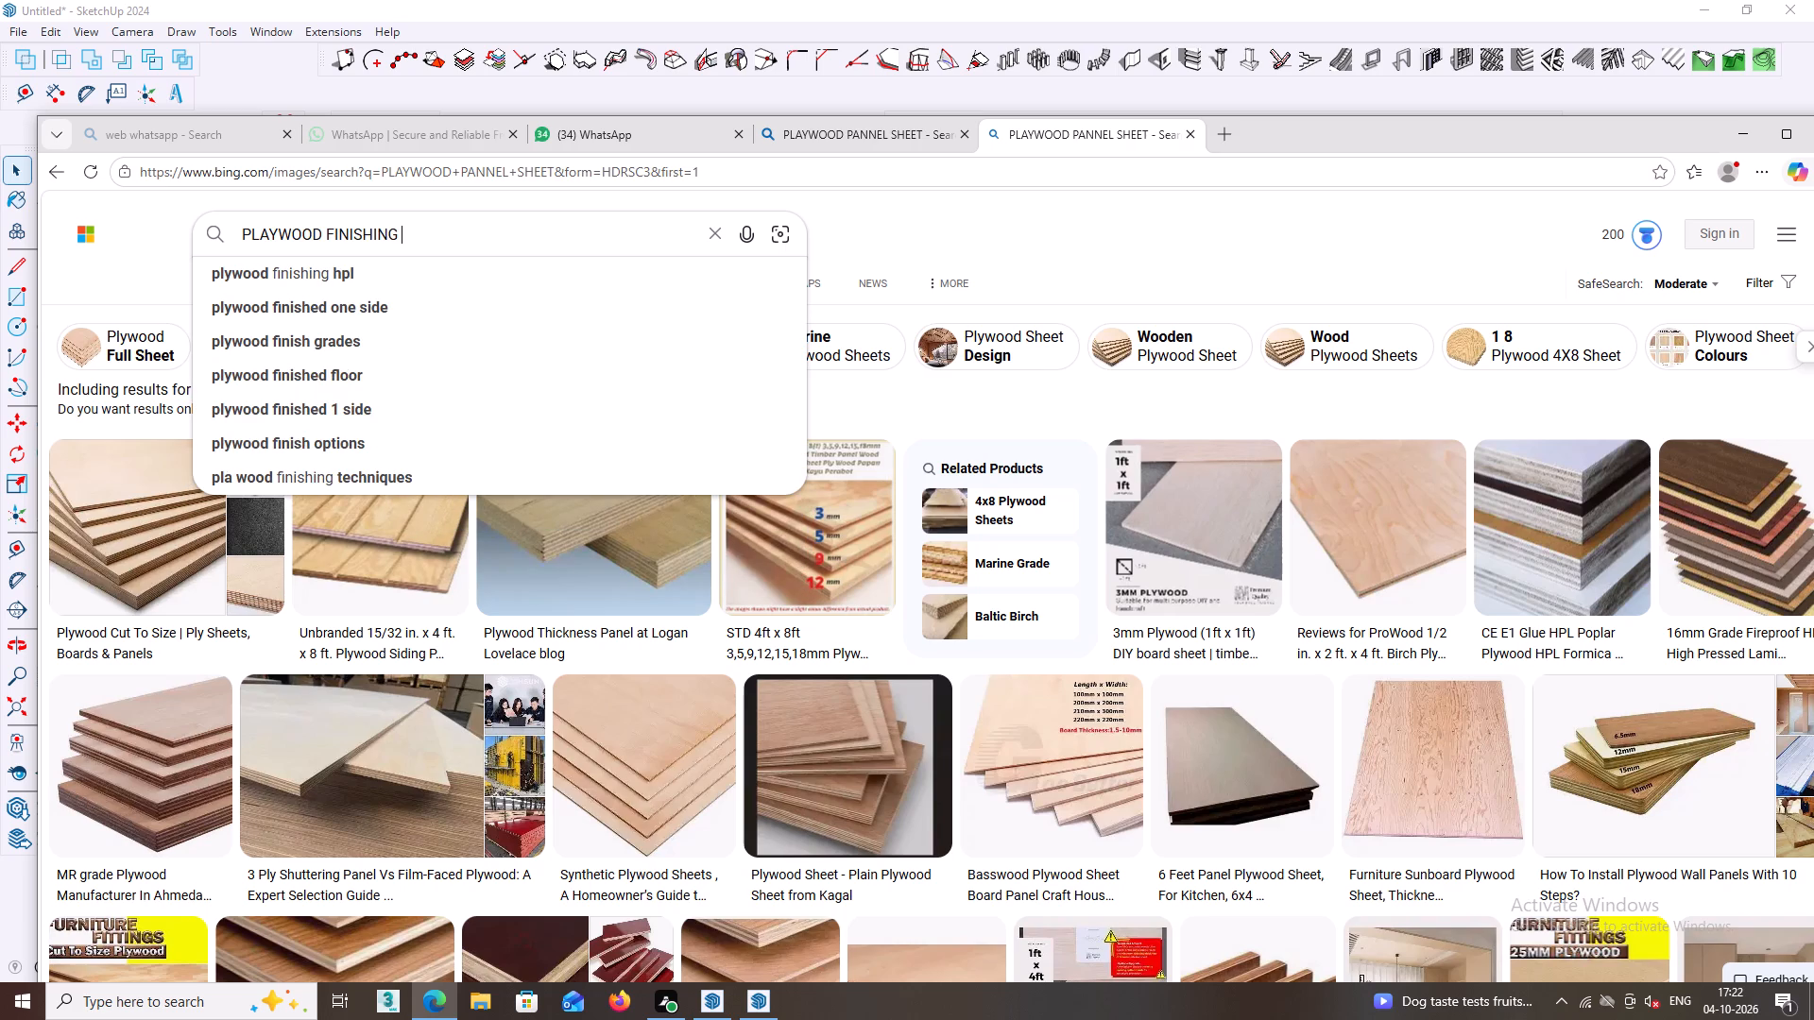
text(SHEET)
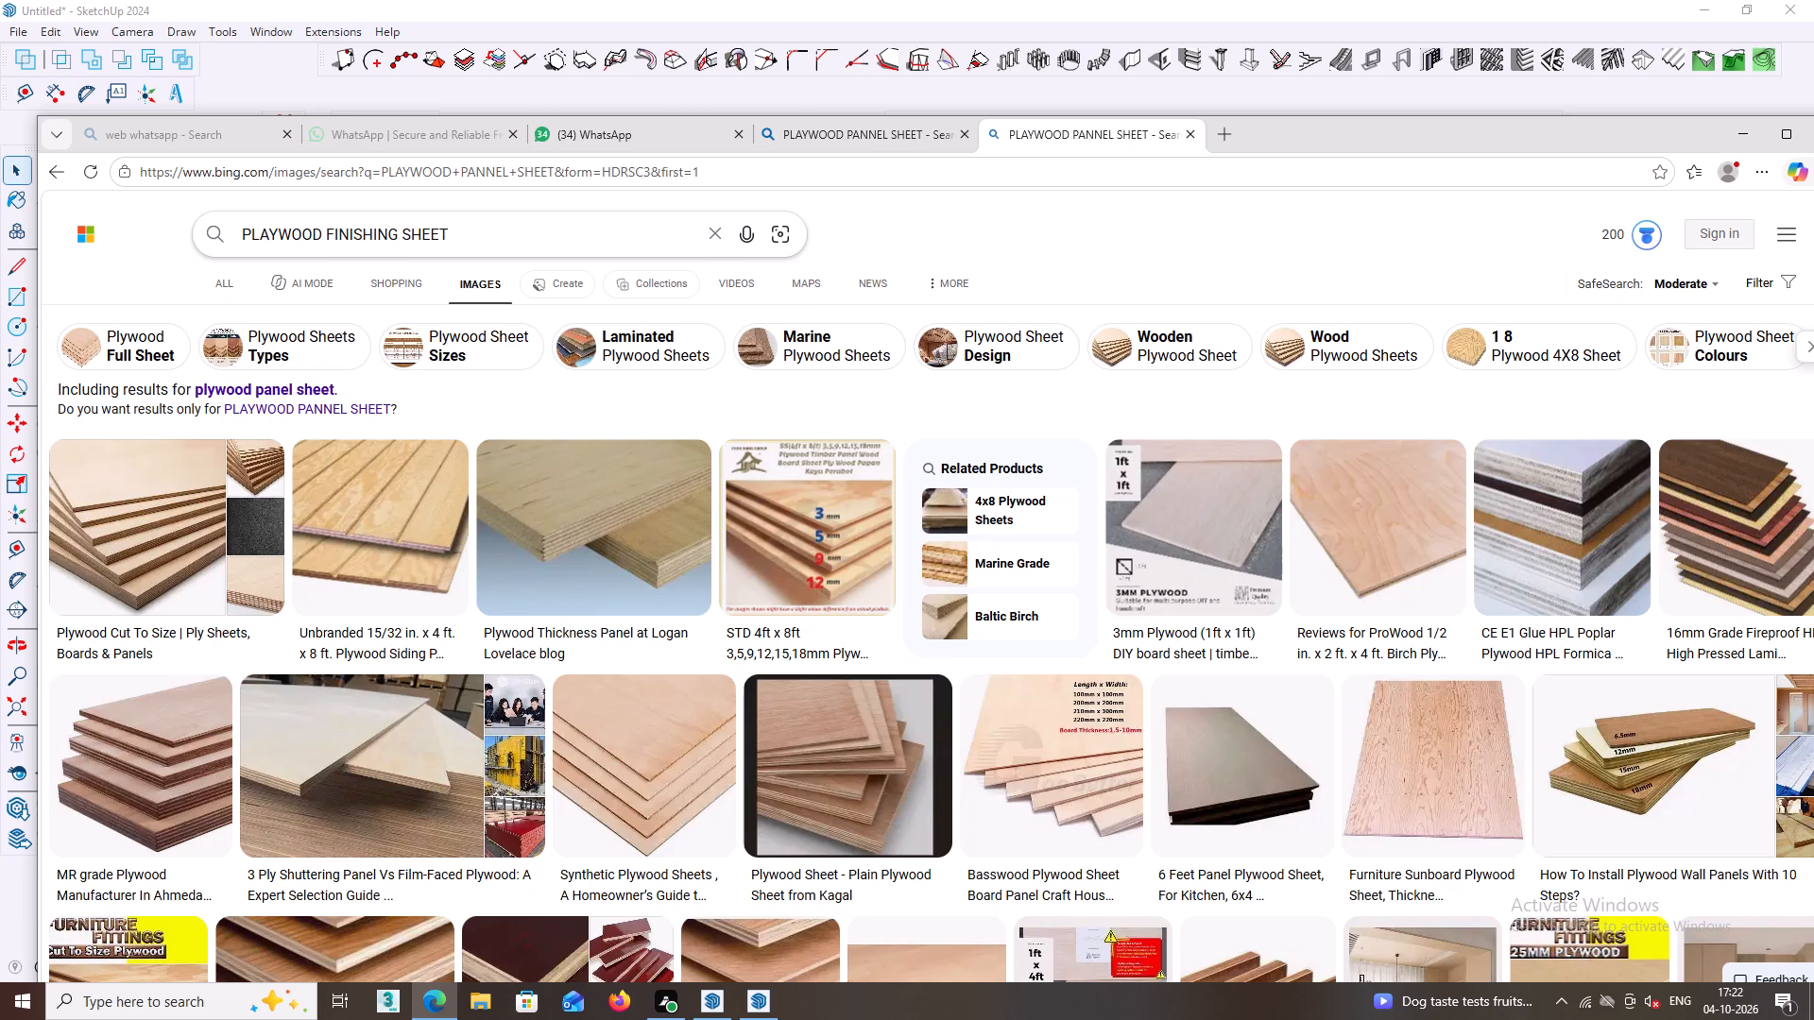
key(Return)
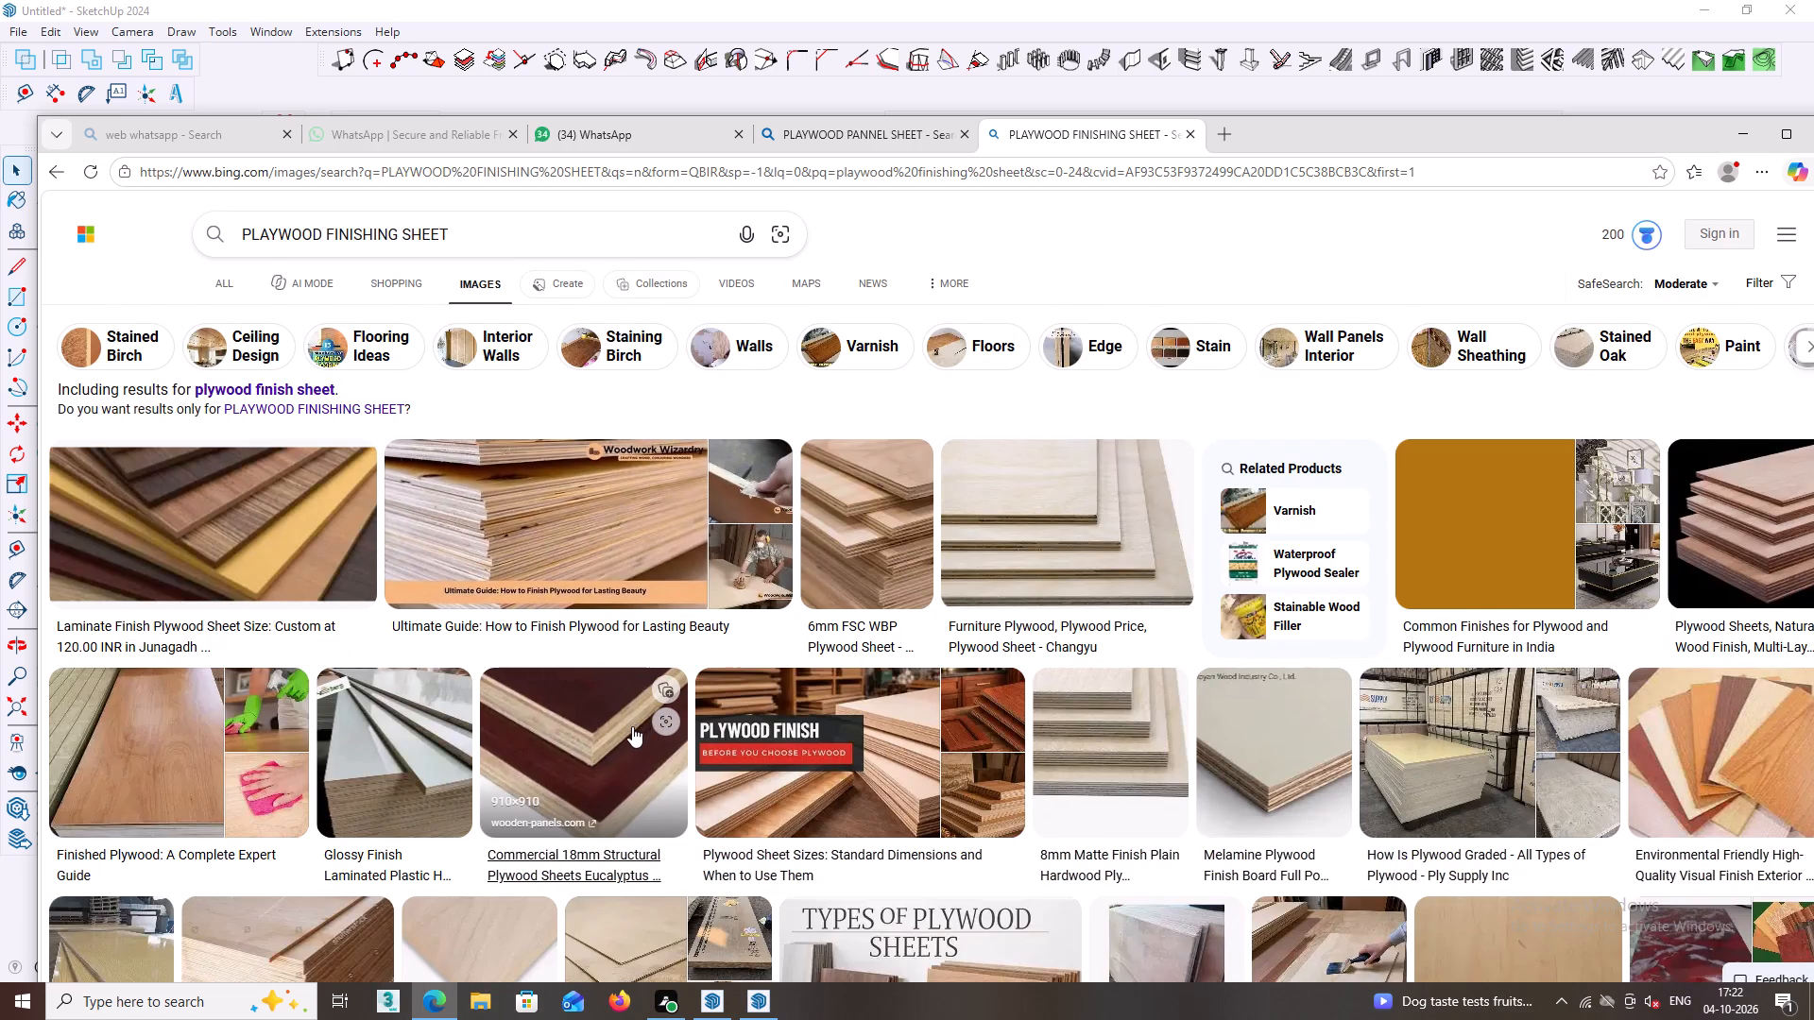
Look through the plywood finishing sheet image results for a suitable carcass texture.
scroll(632, 729, down, 2)
middle_drag(629, 728, 647, 667)
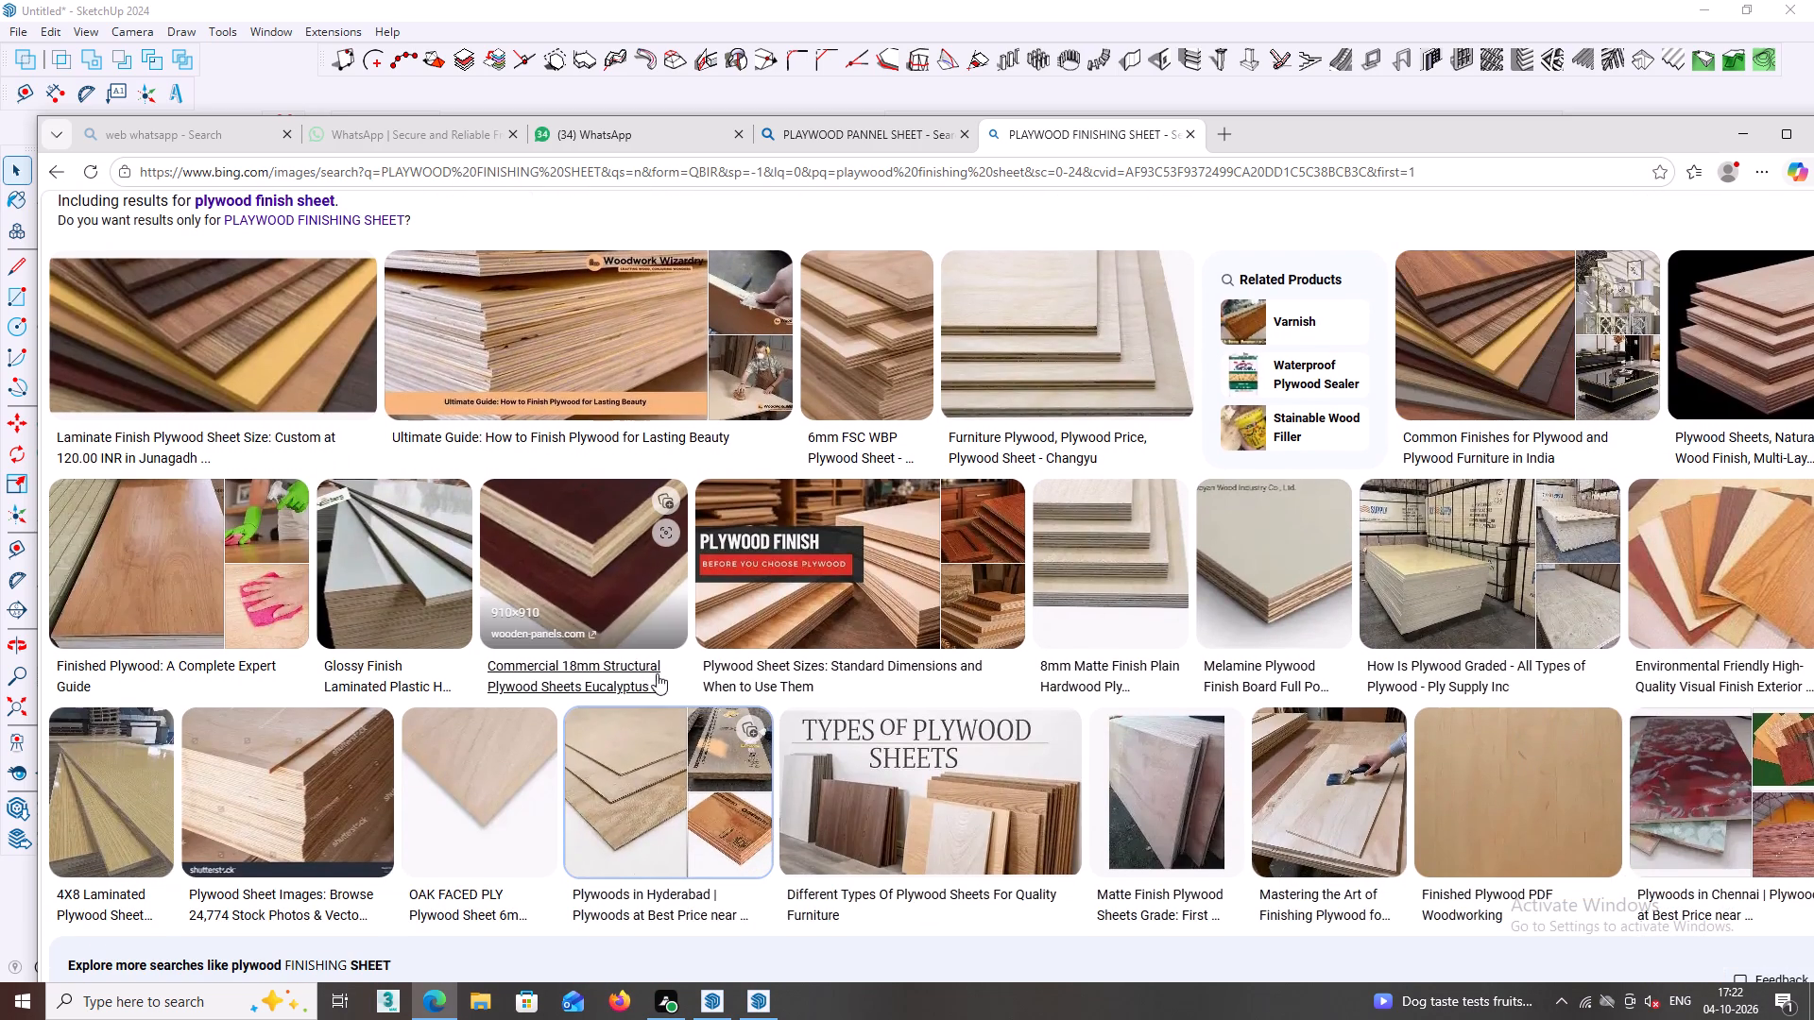
scroll(657, 673, down, 3)
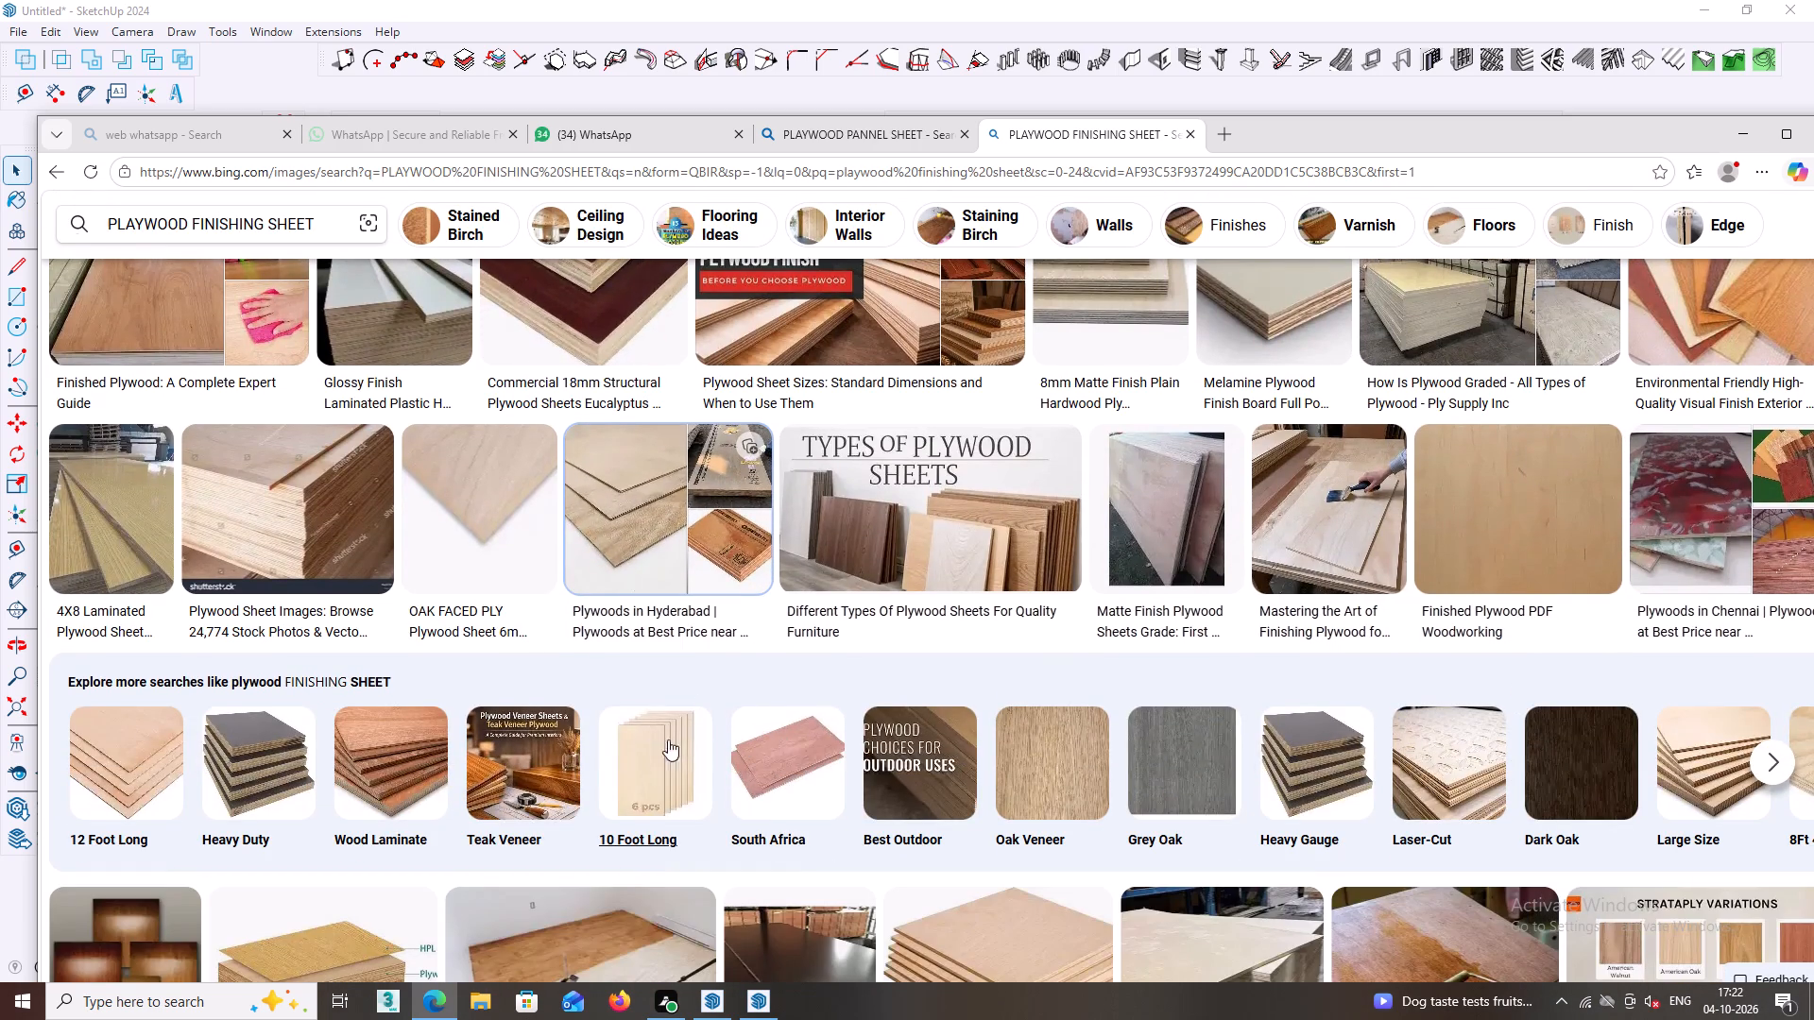
scroll(586, 745, down, 3)
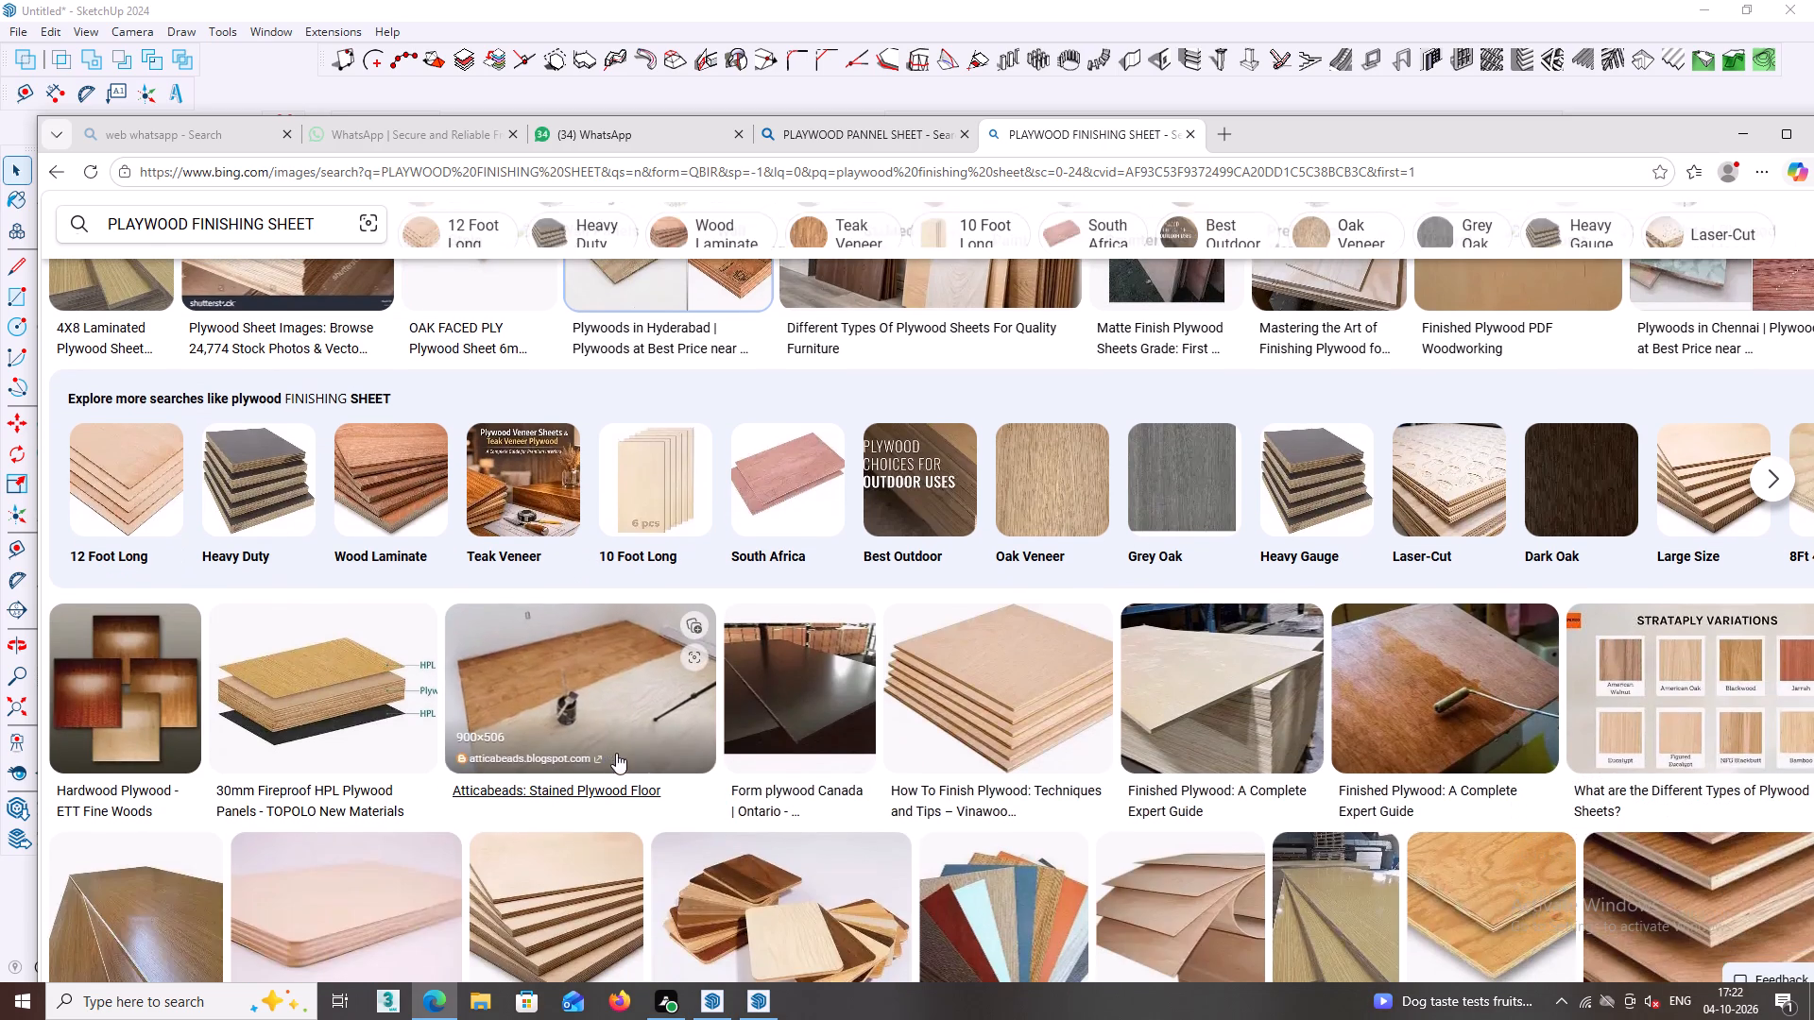
scroll(1380, 701, down, 1)
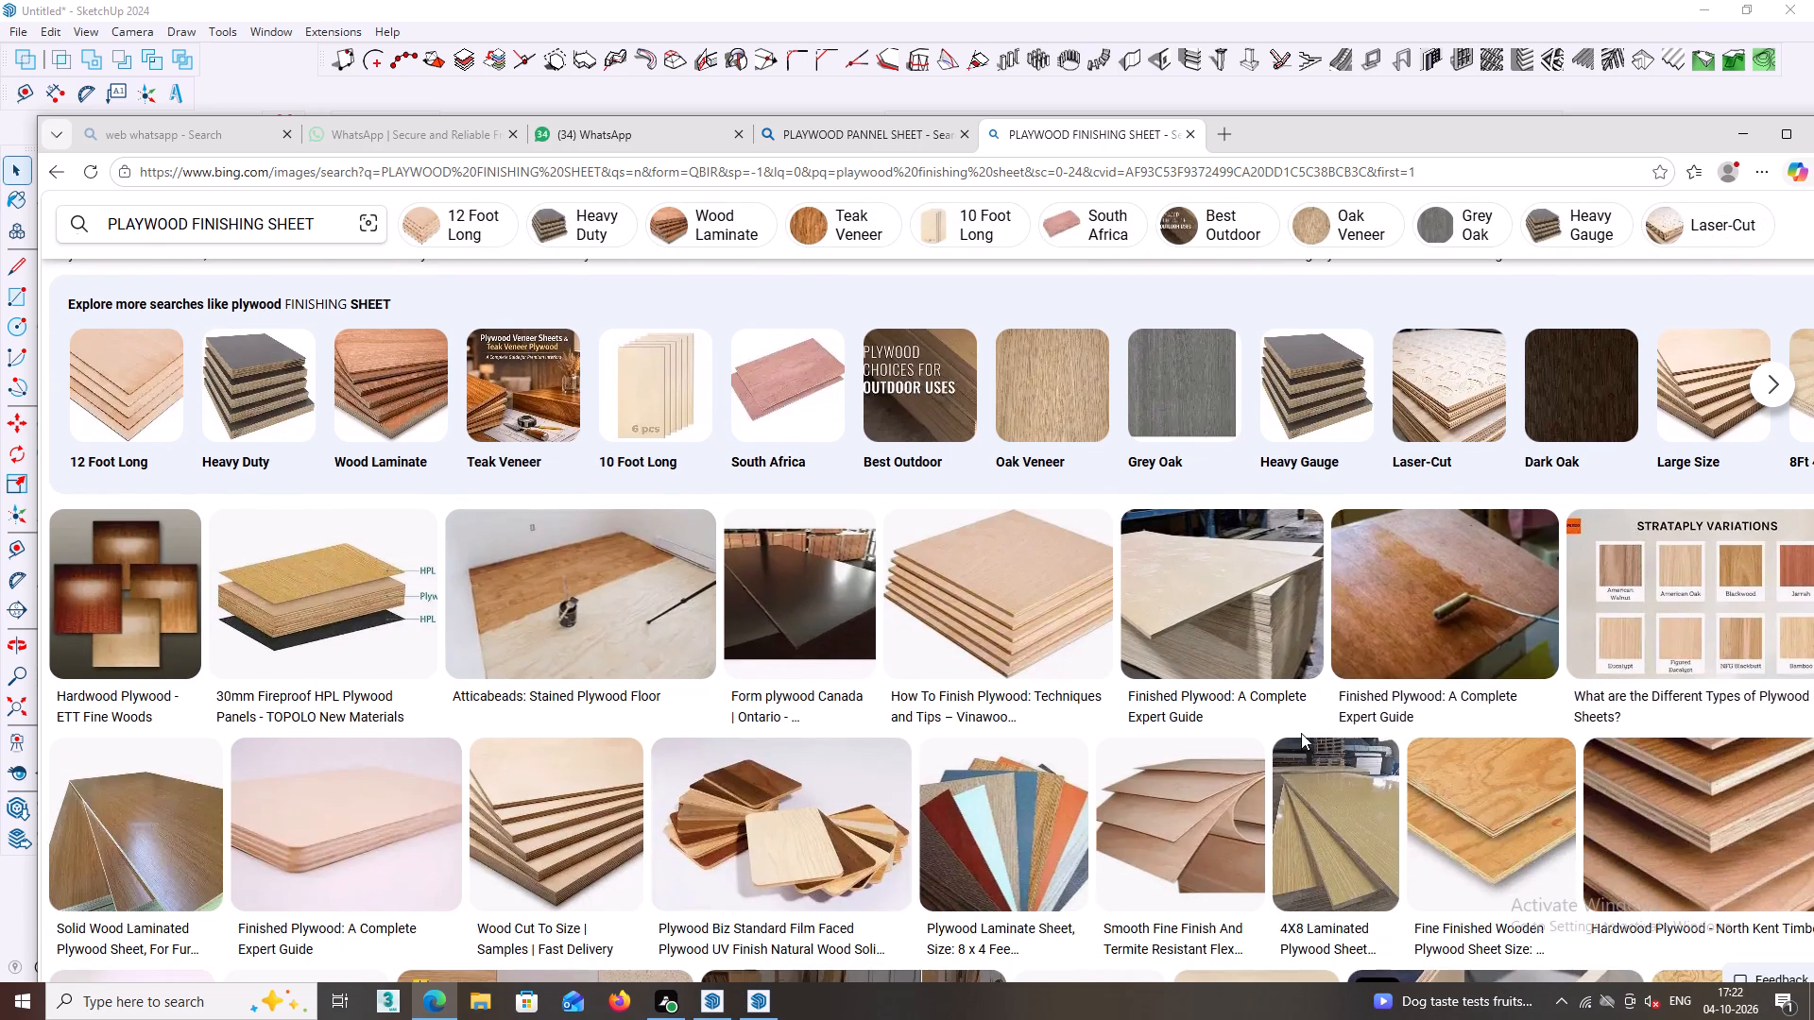
scroll(1298, 736, down, 4)
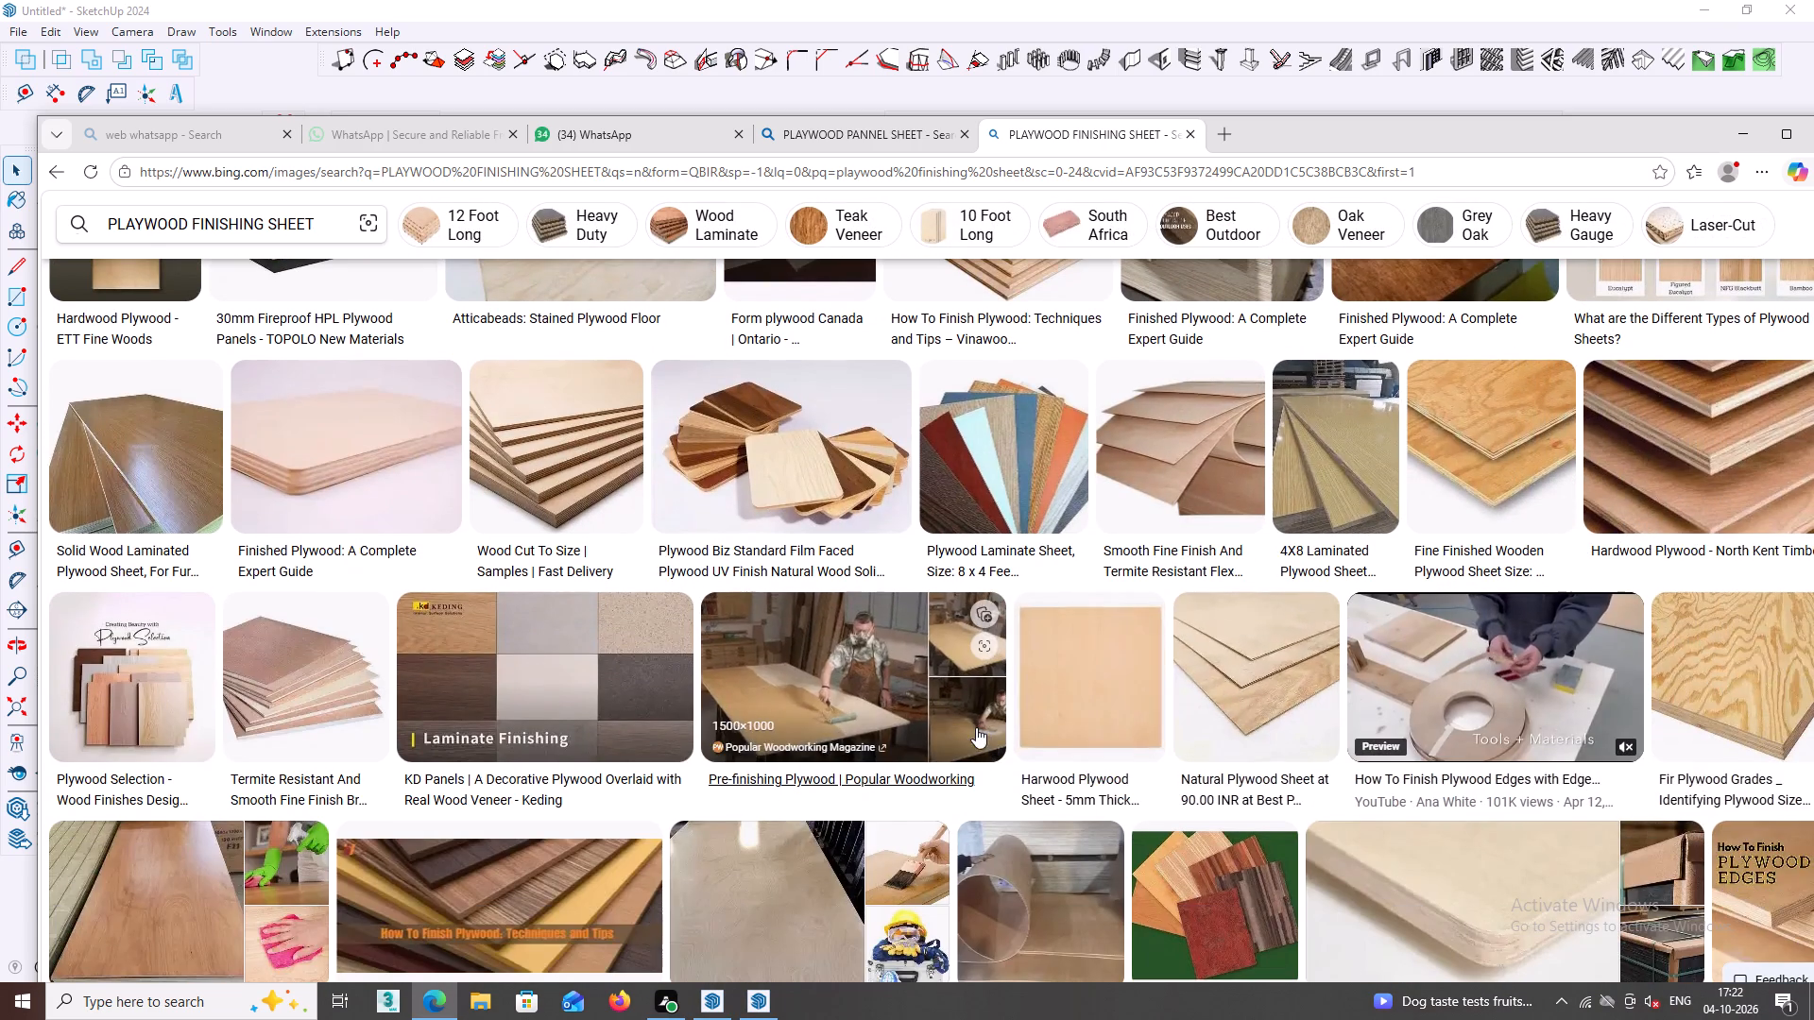
scroll(1620, 741, down, 2)
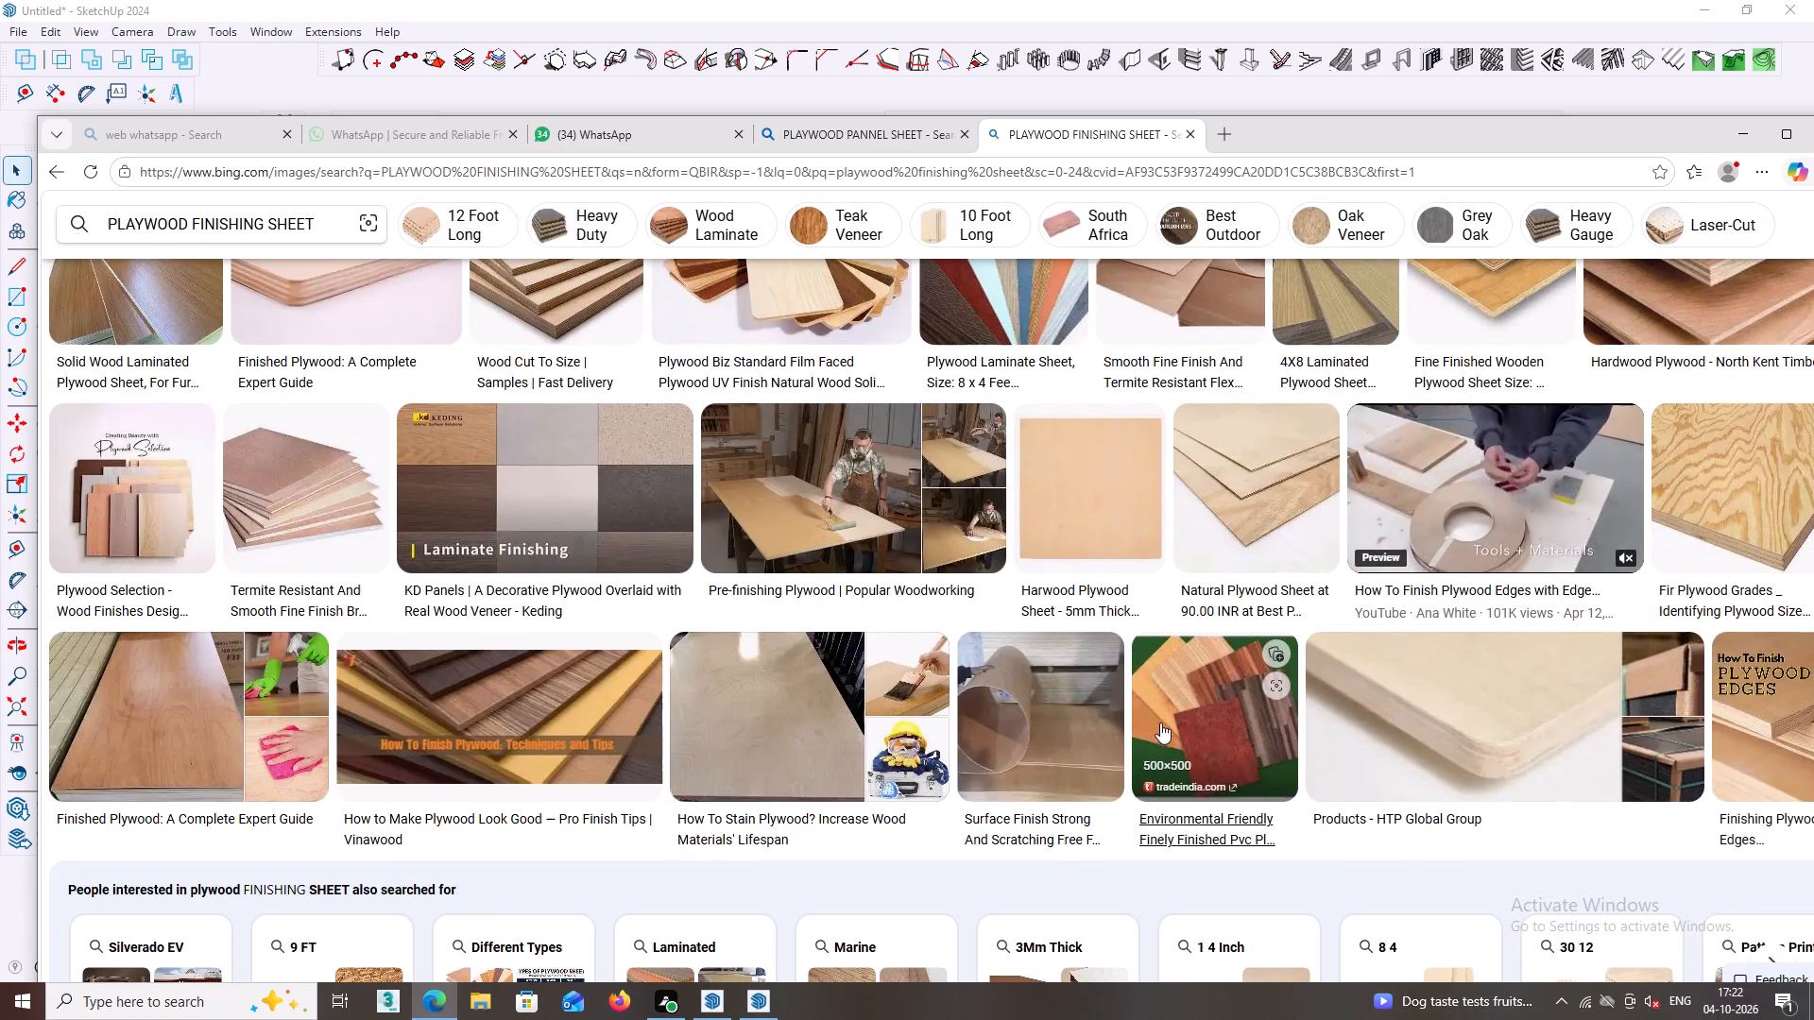
scroll(880, 752, down, 3)
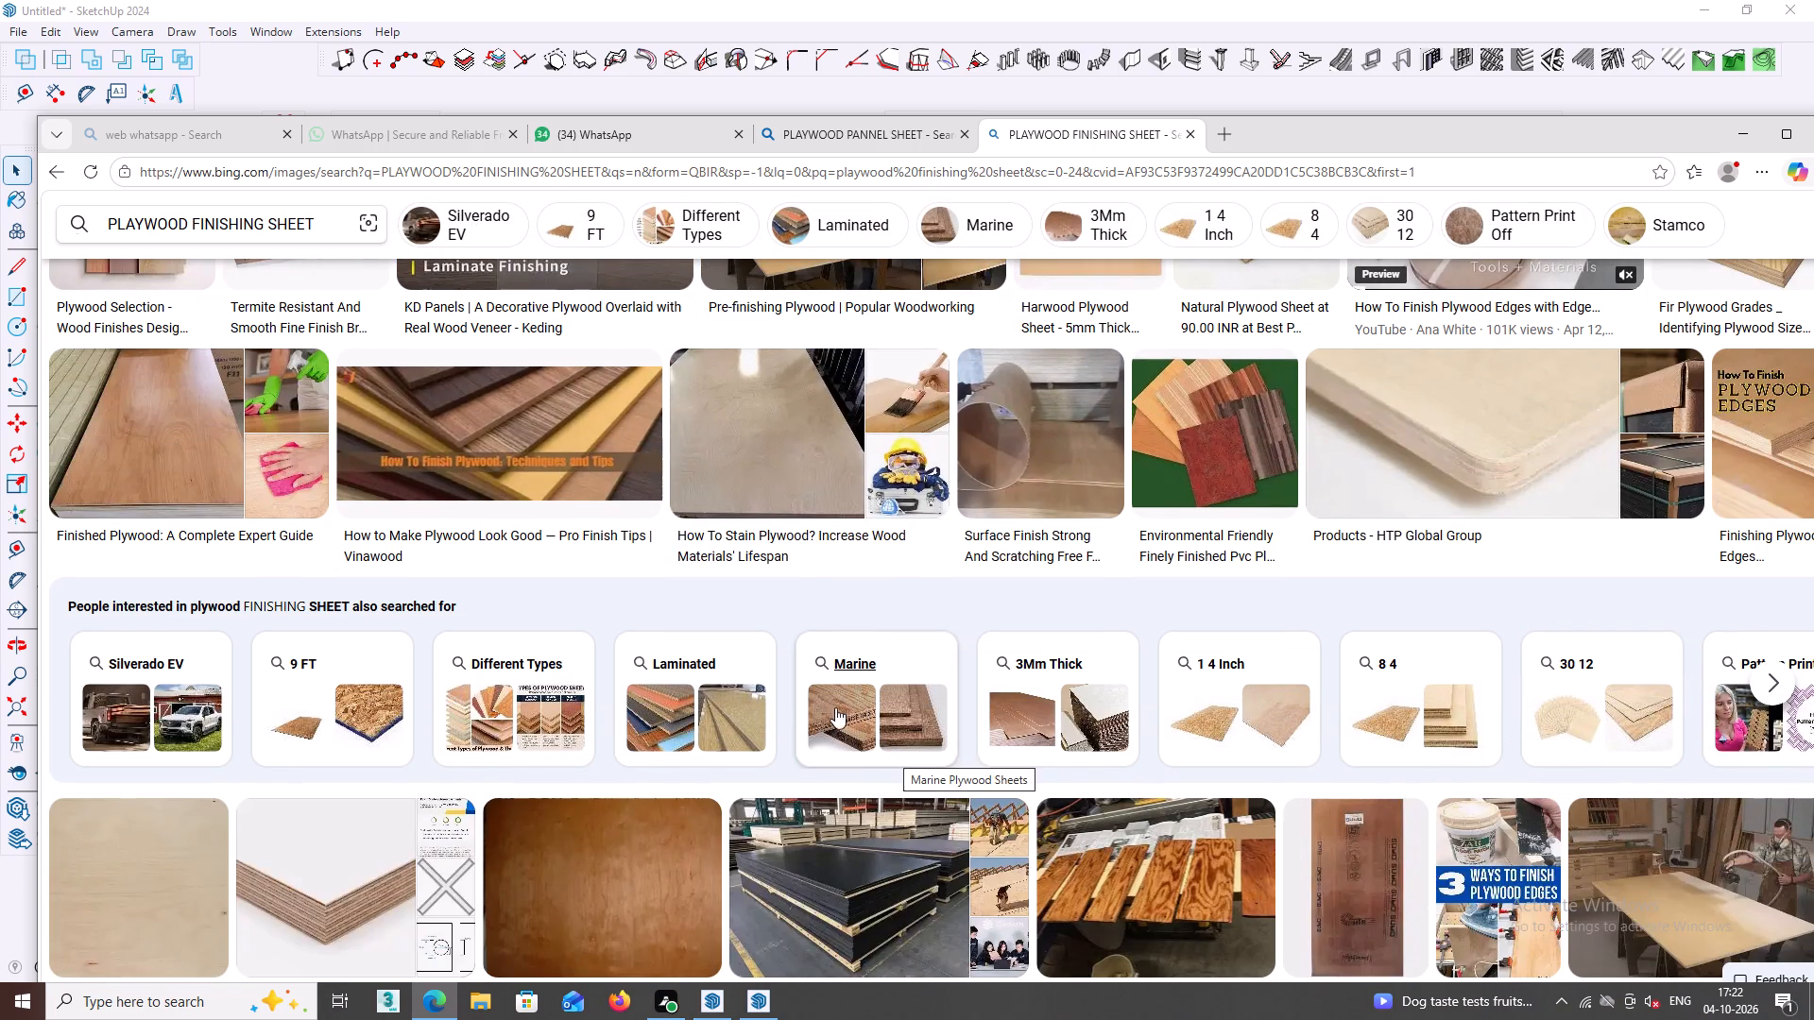
scroll(783, 702, down, 3)
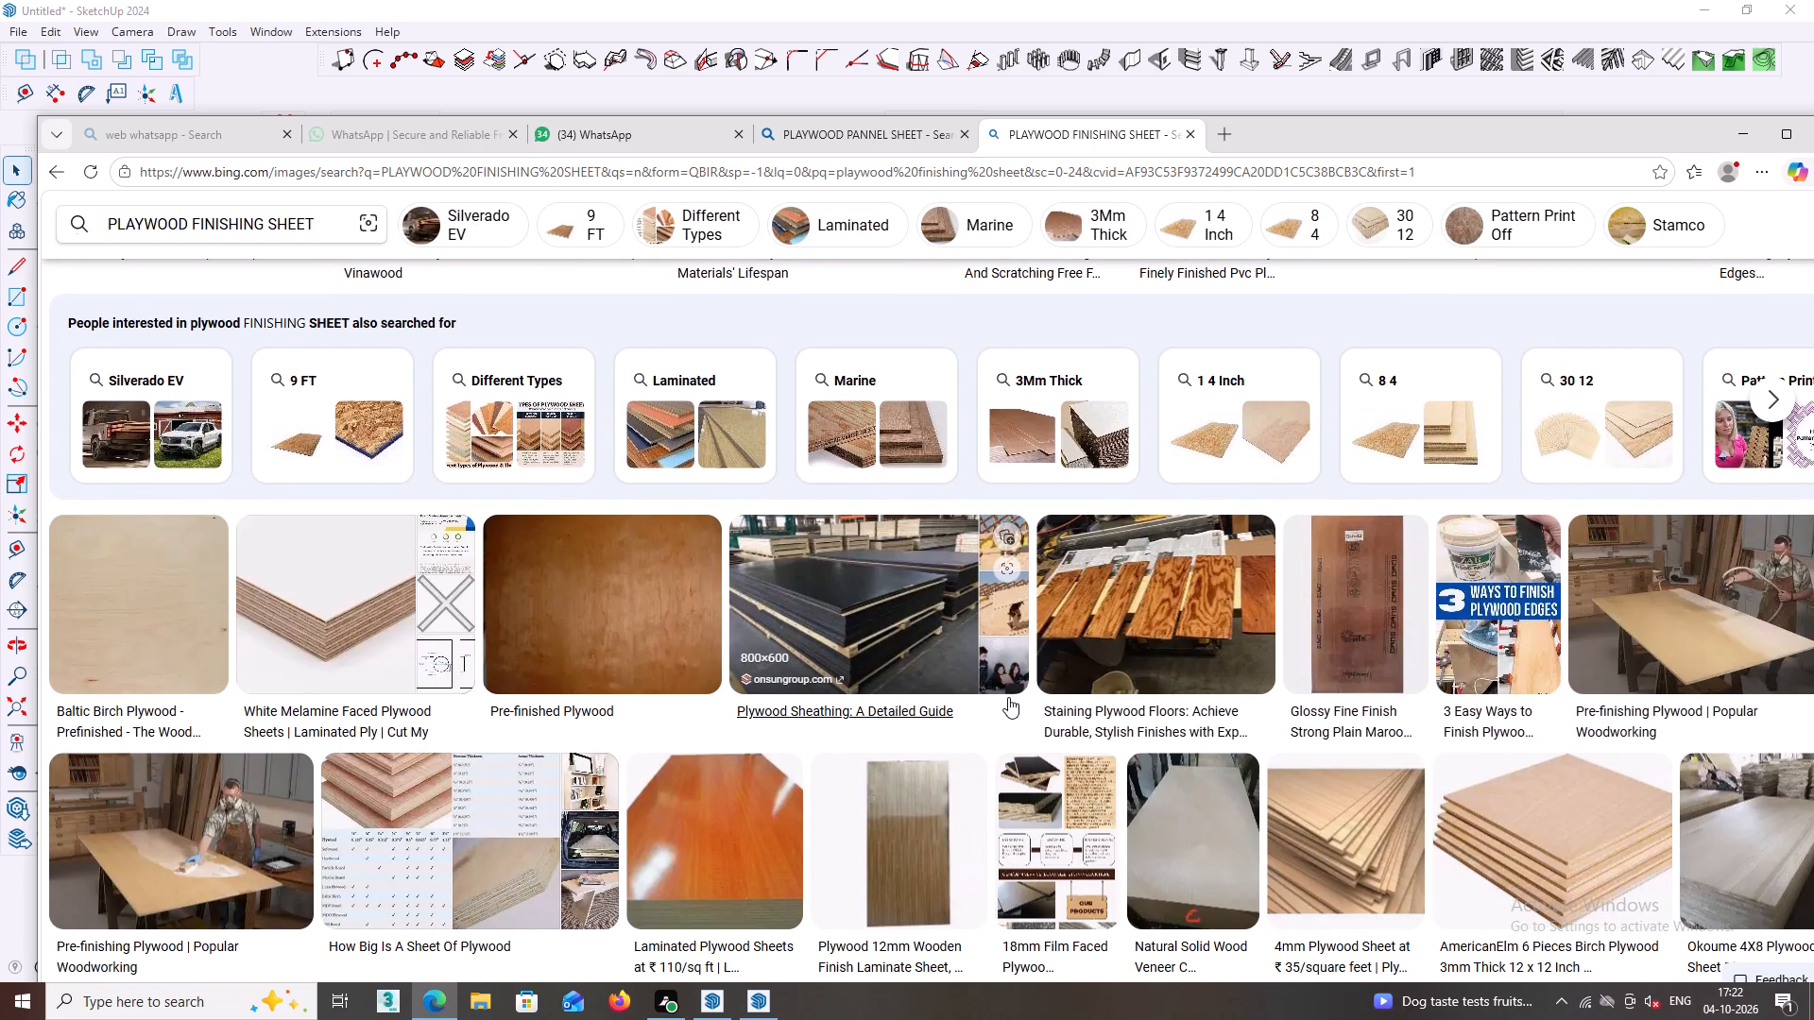
Open the laminated plywood sheet image and look through its related images for a suitable carcass texture.
double_click(748, 824)
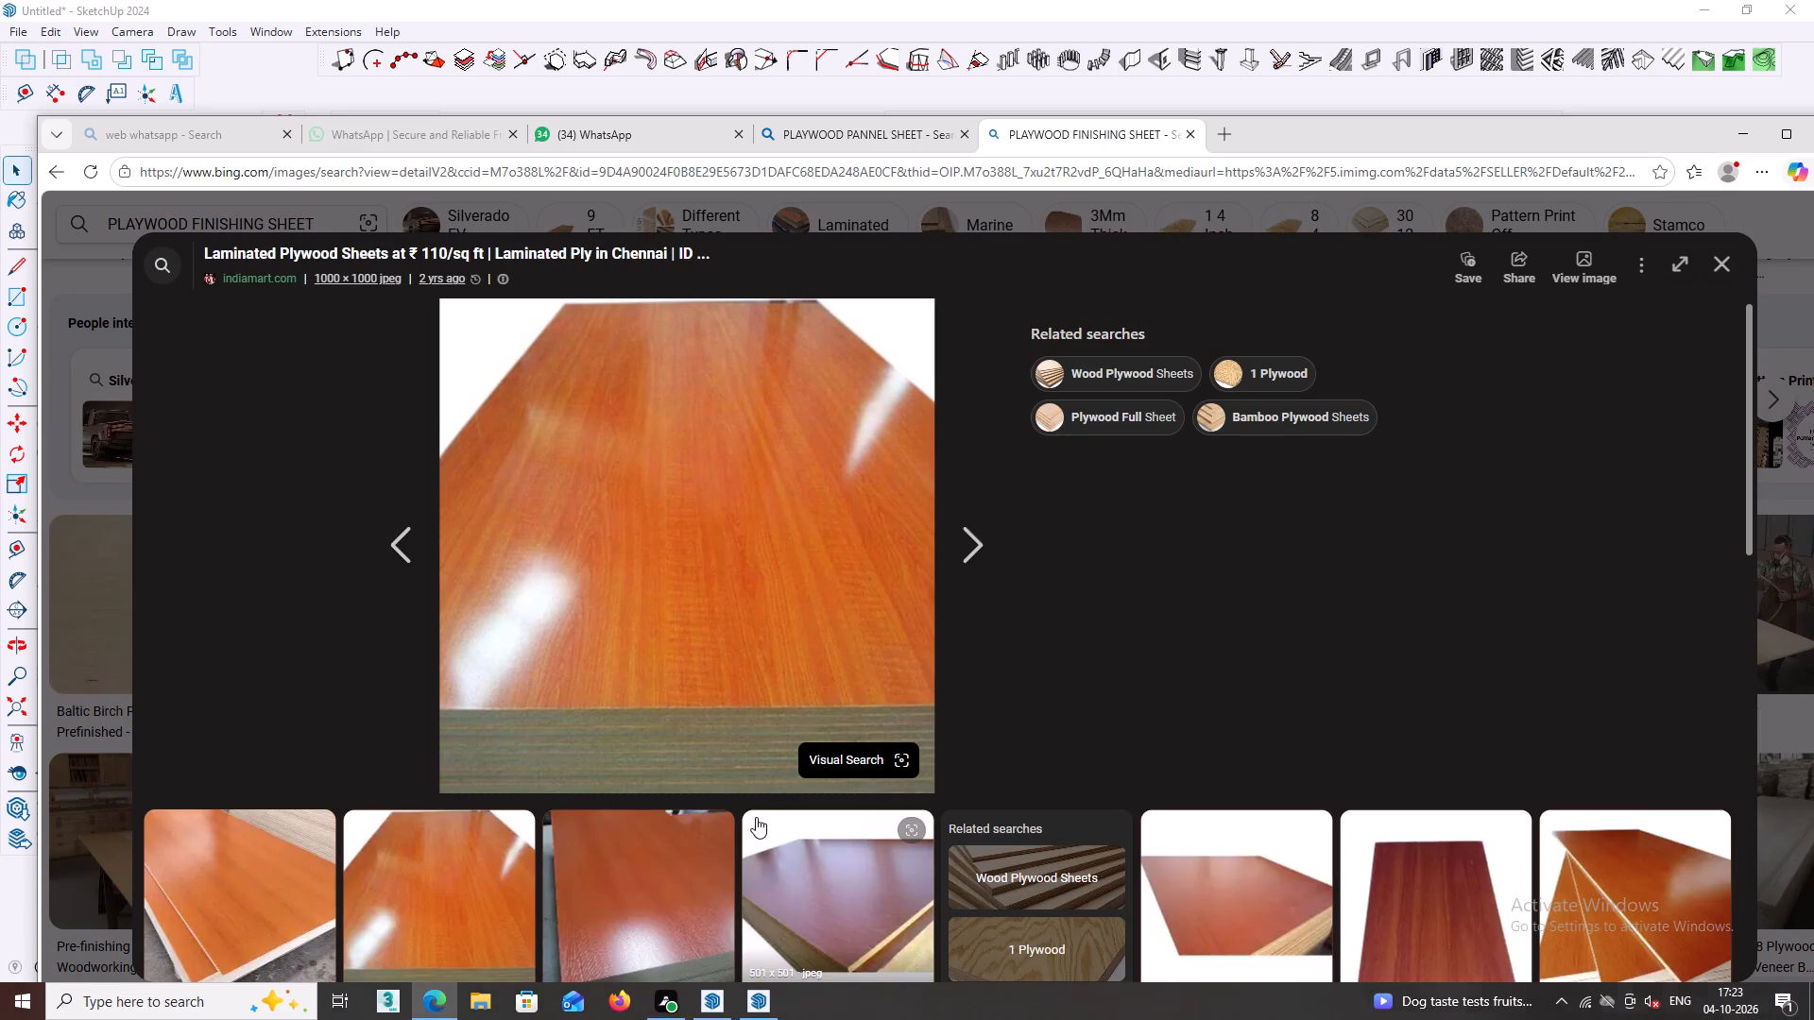
right_click(866, 558)
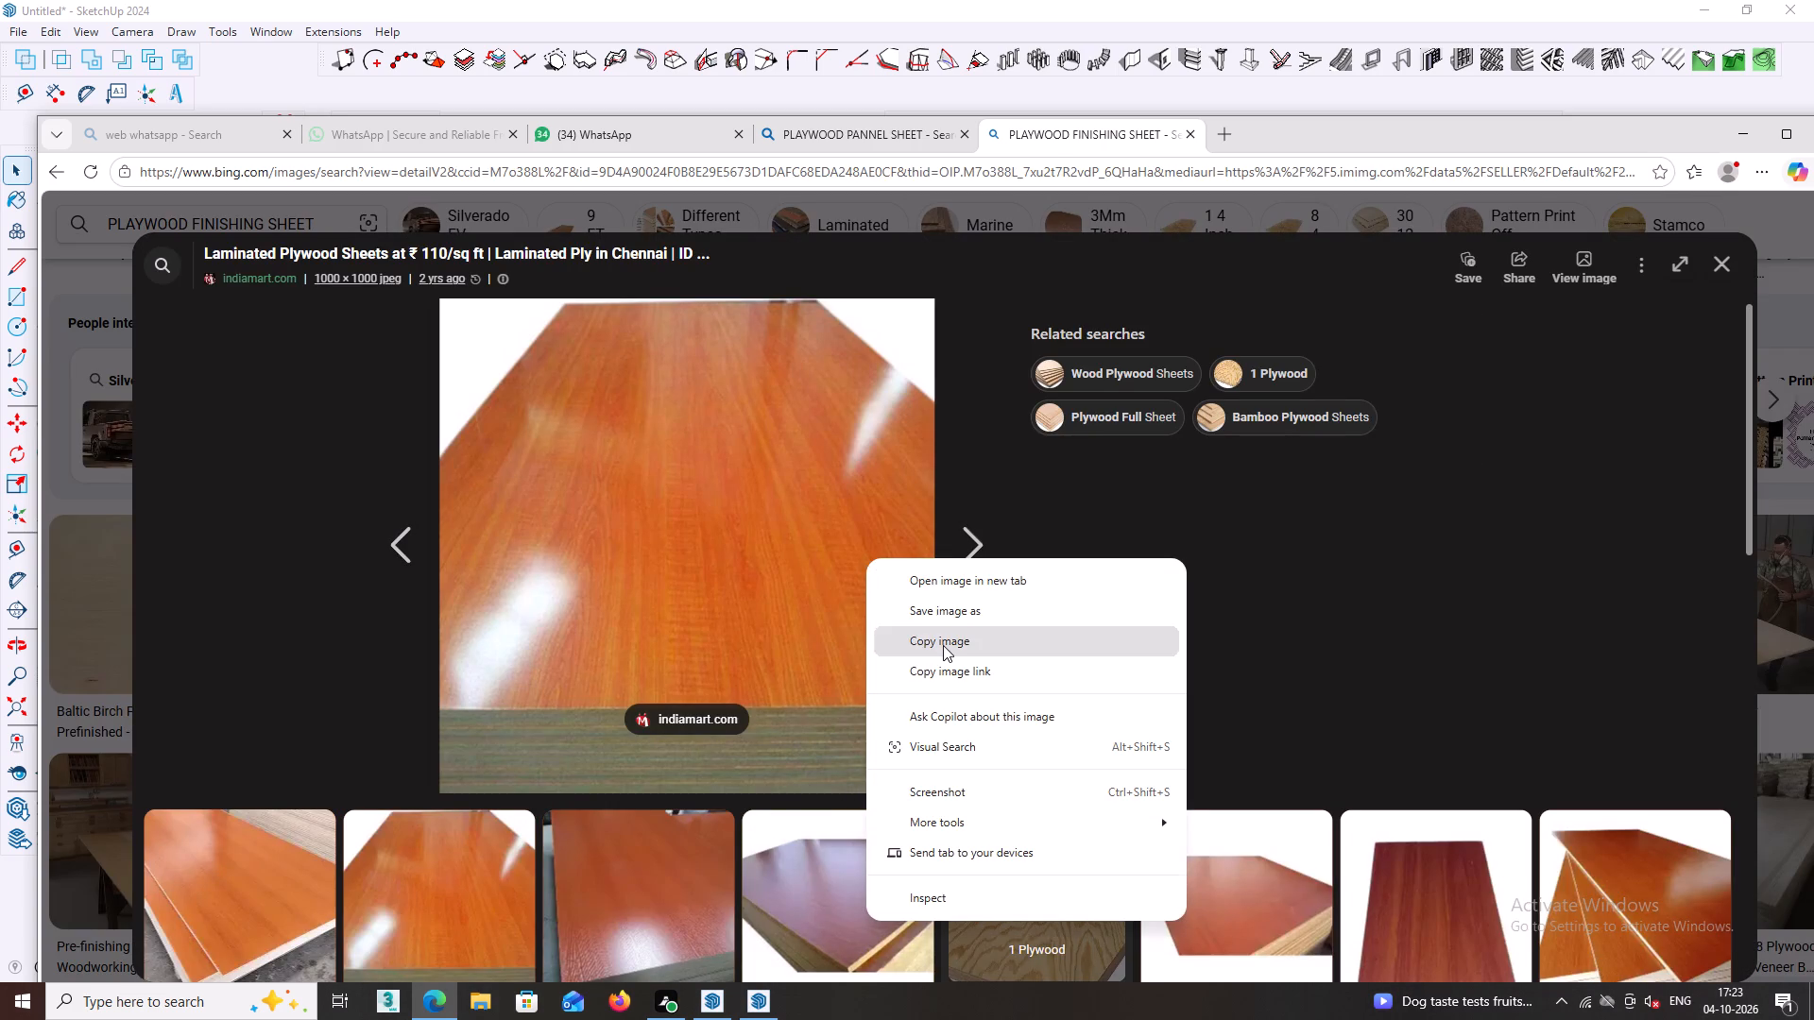
scroll(716, 849, down, 4)
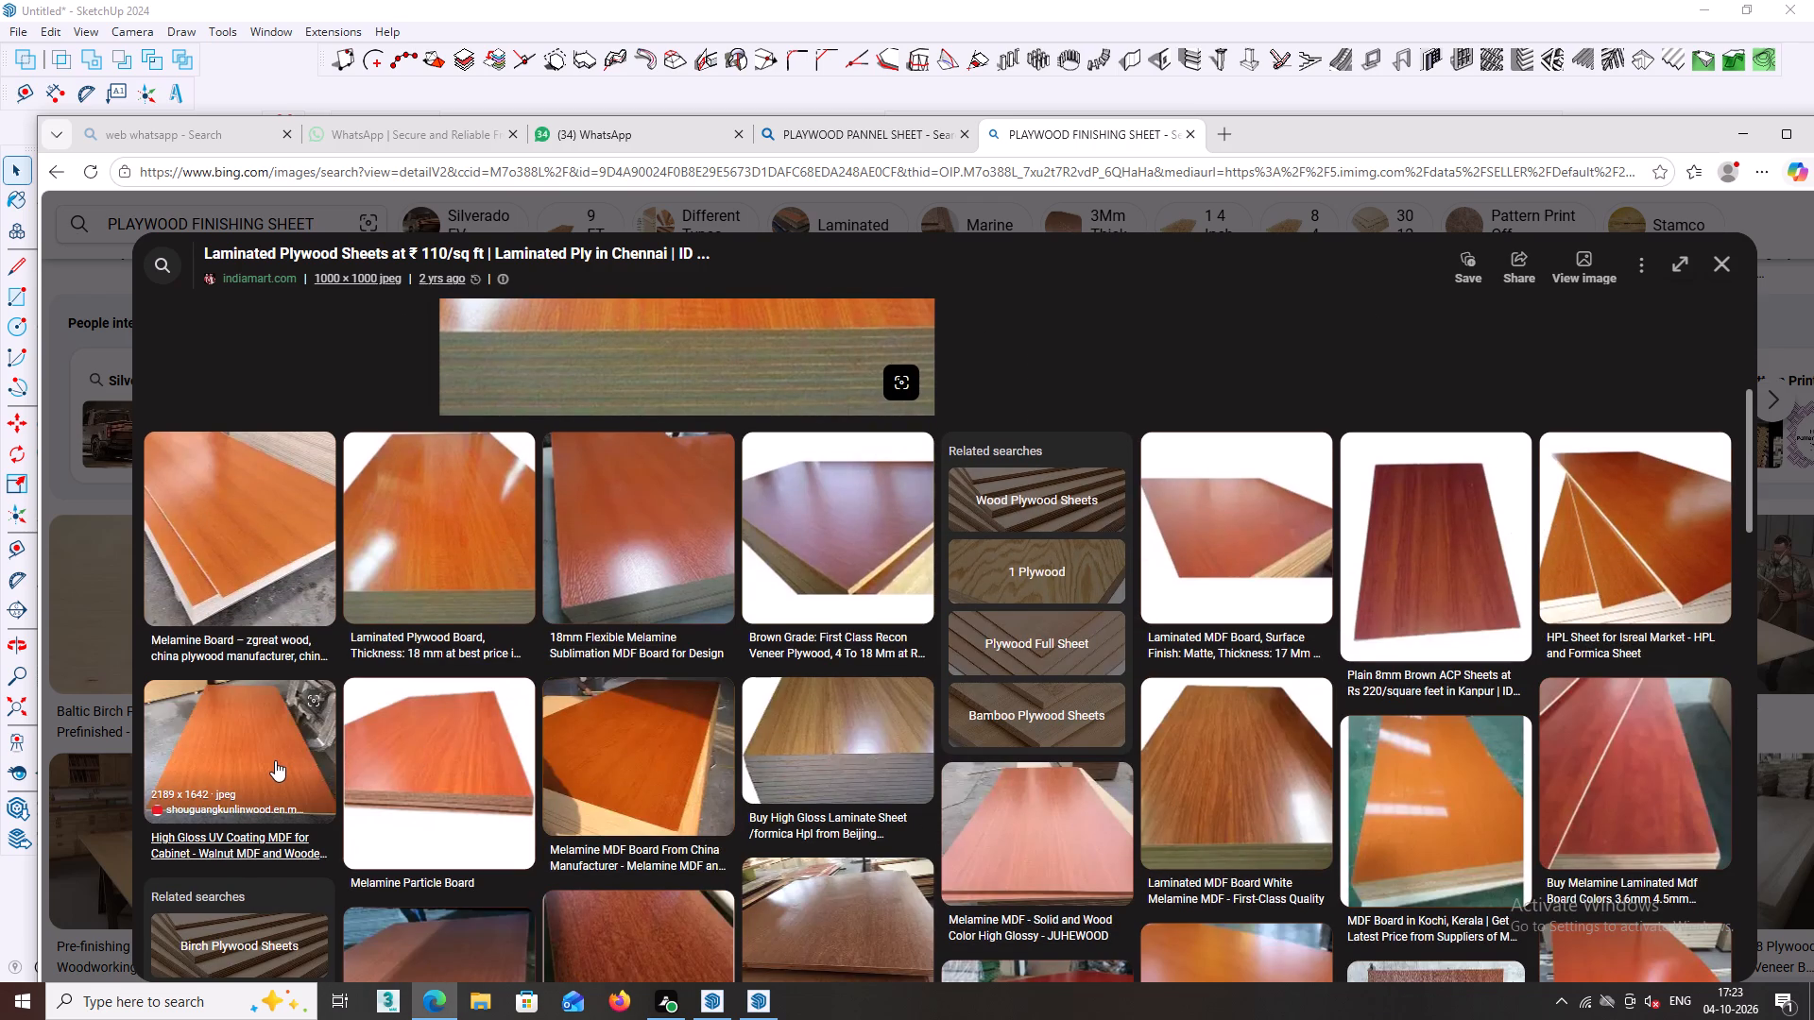
scroll(295, 745, down, 2)
scroll(532, 757, down, 2)
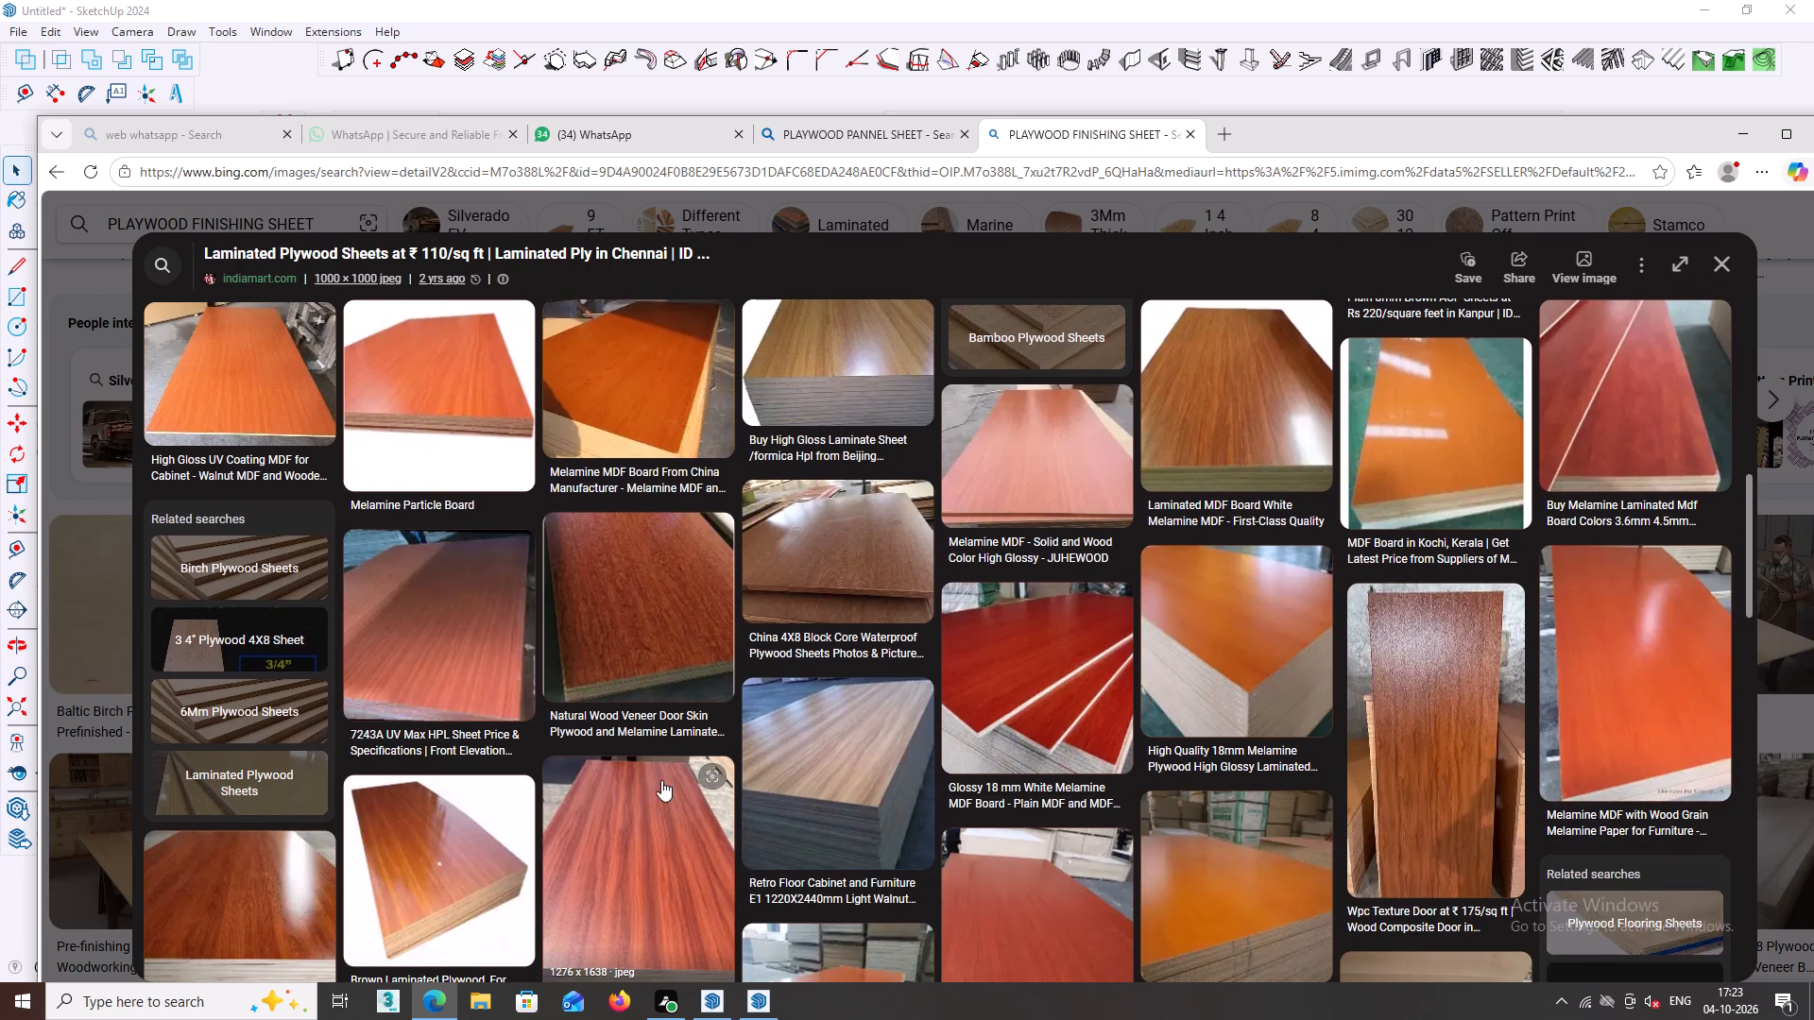
scroll(682, 784, down, 6)
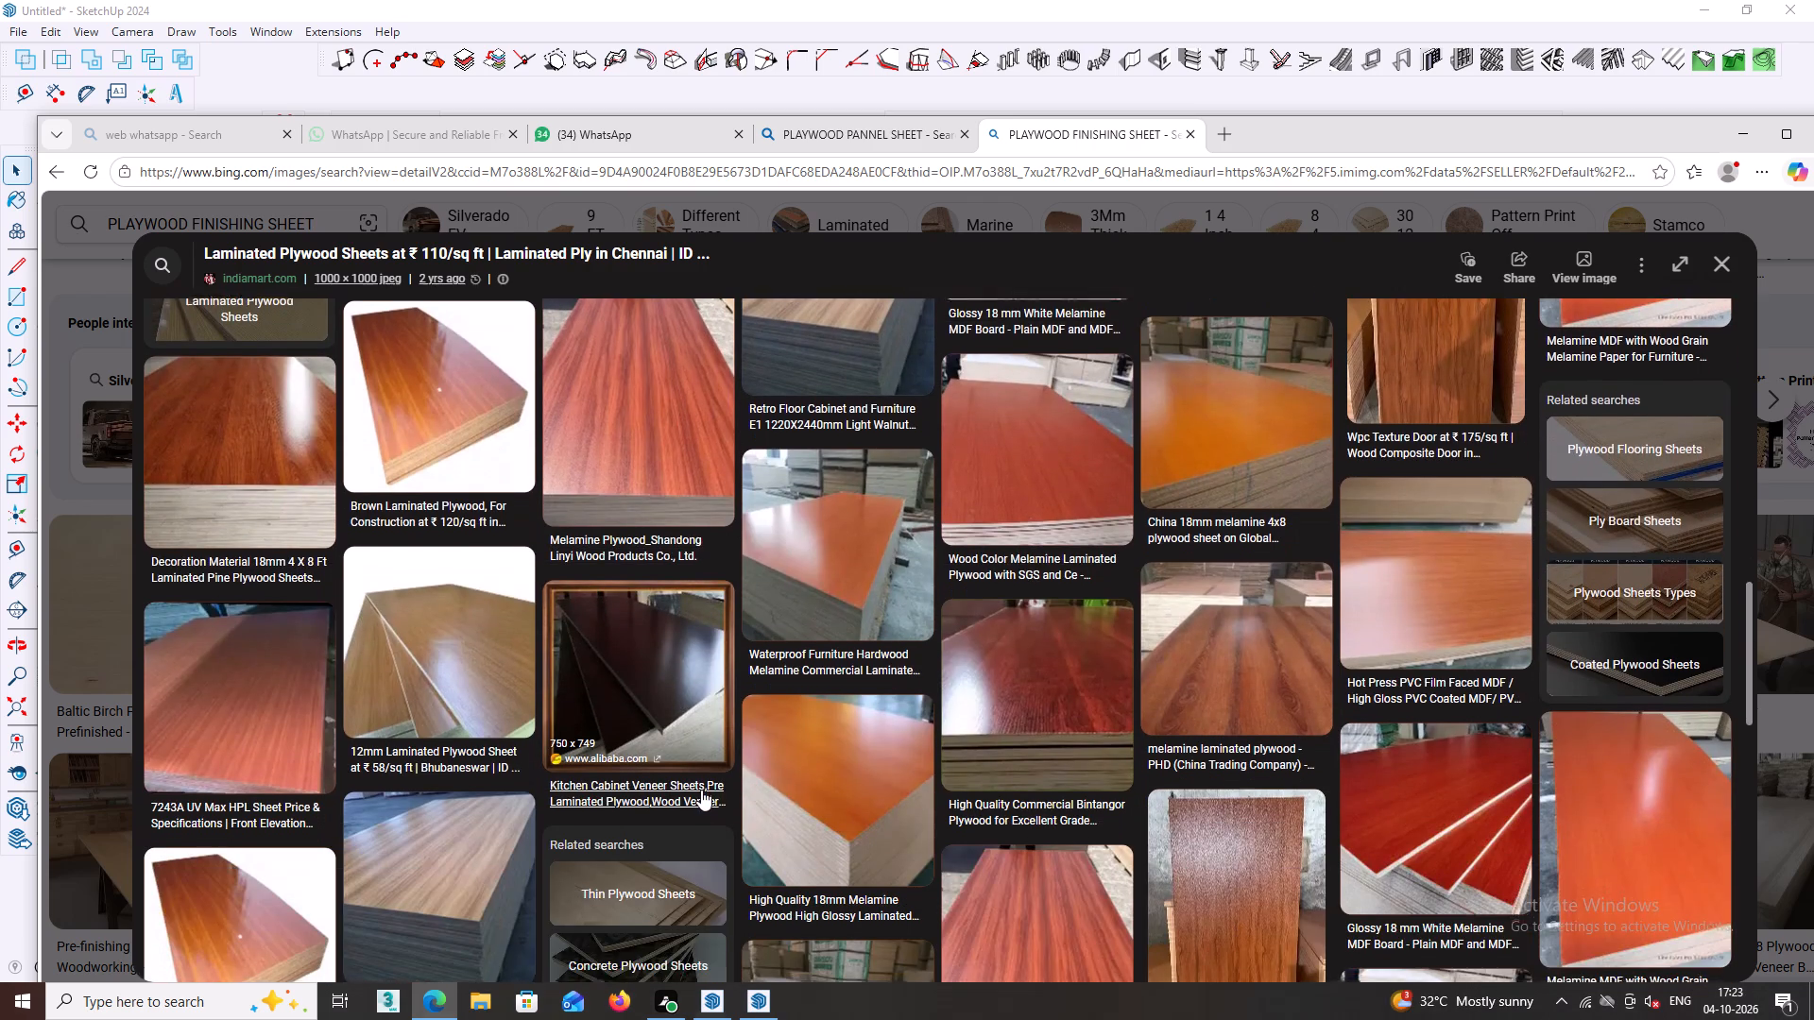
scroll(701, 790, down, 5)
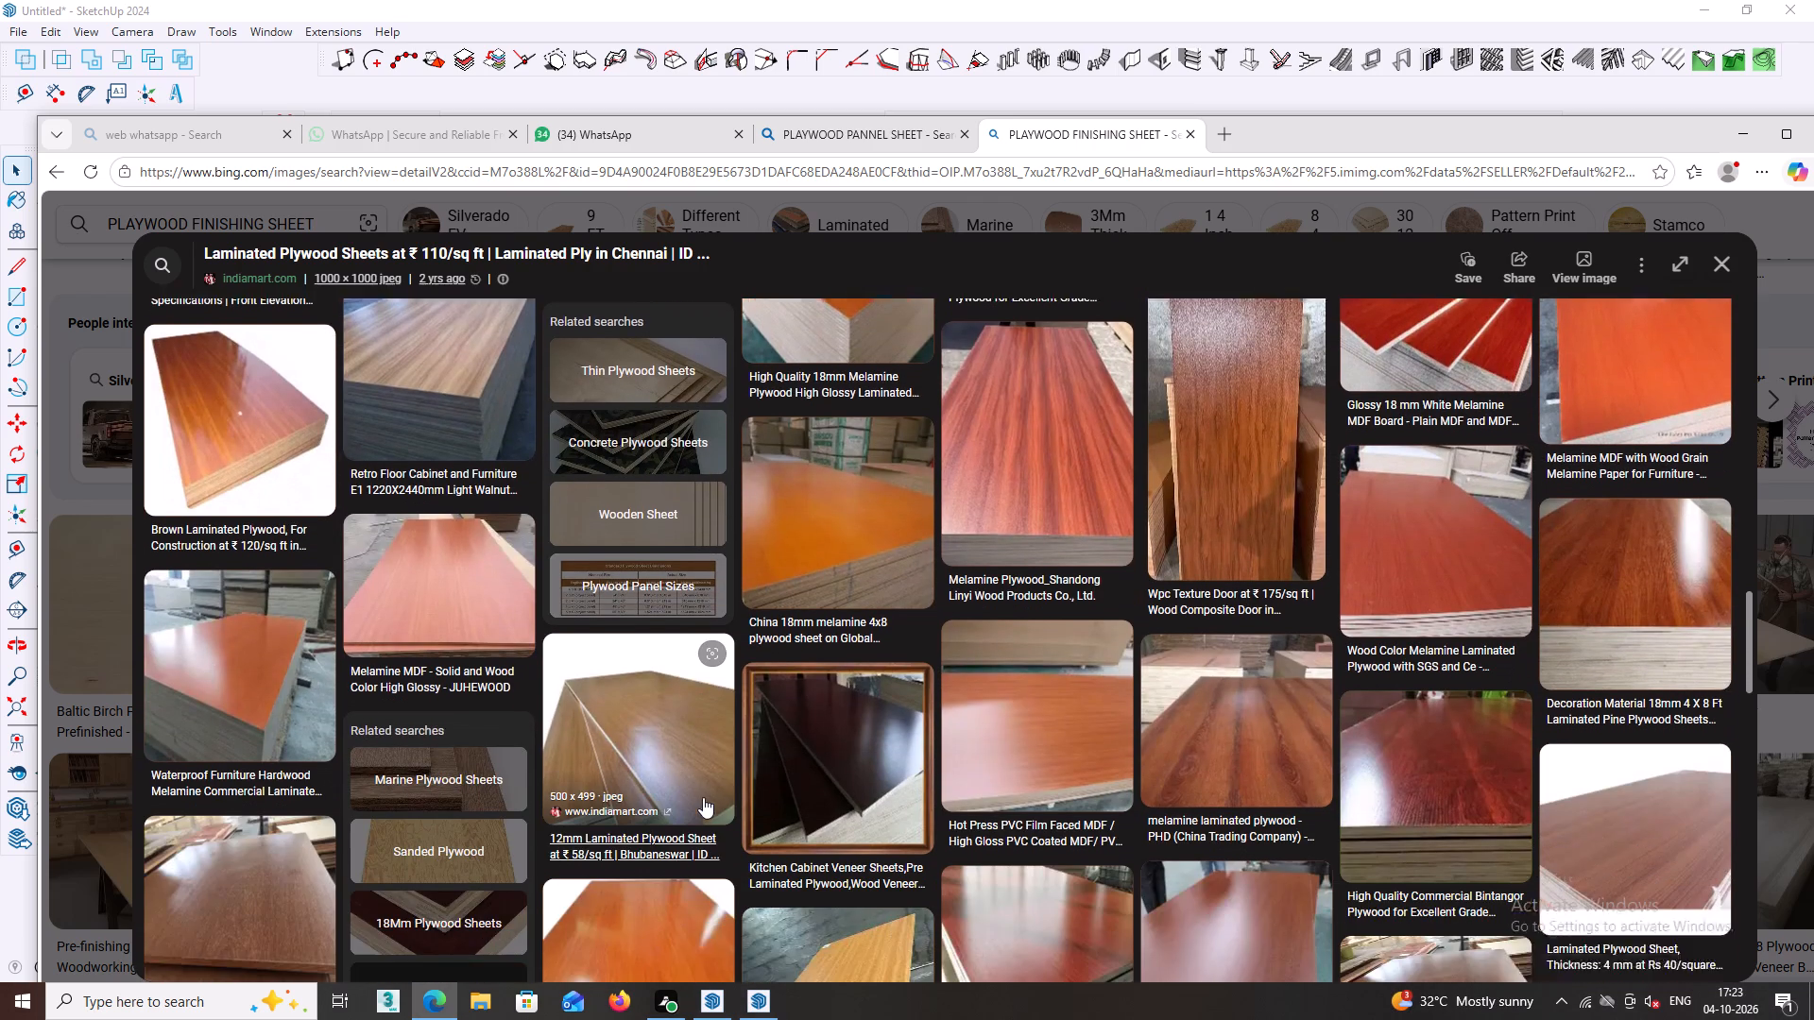
scroll(703, 797, down, 8)
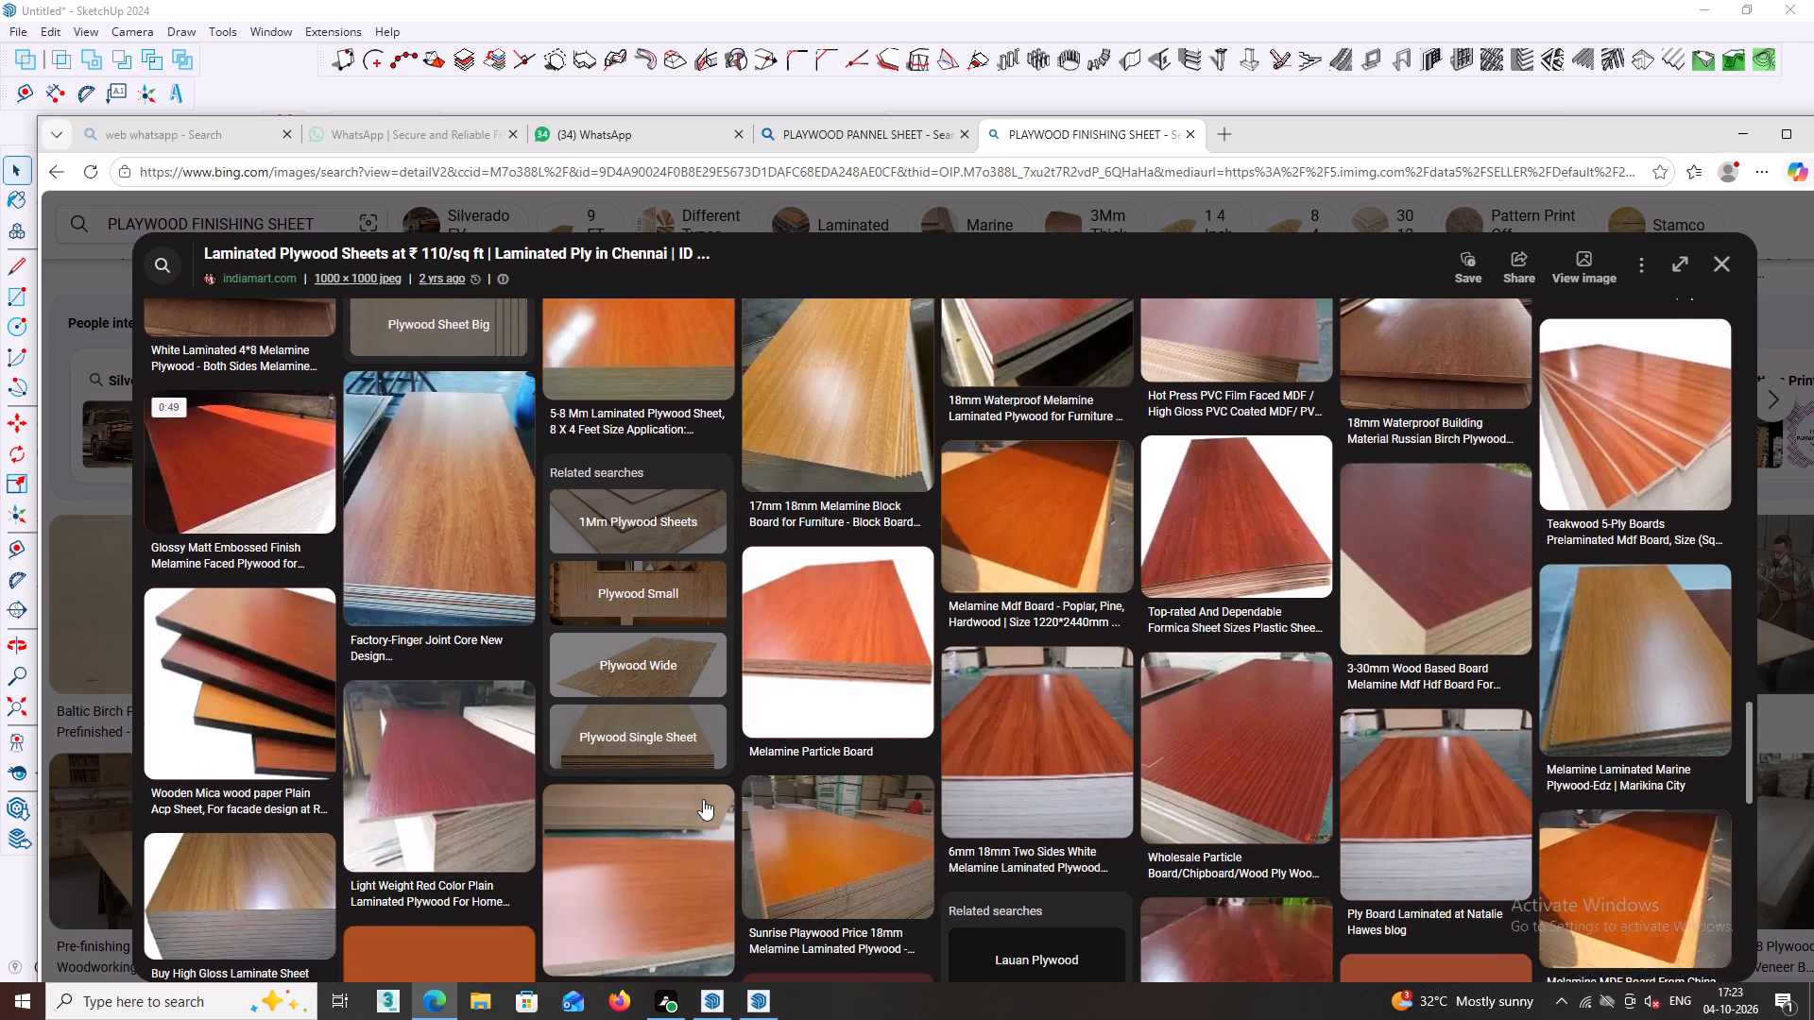
scroll(704, 803, down, 2)
middle_click(704, 803)
scroll(704, 803, down, 3)
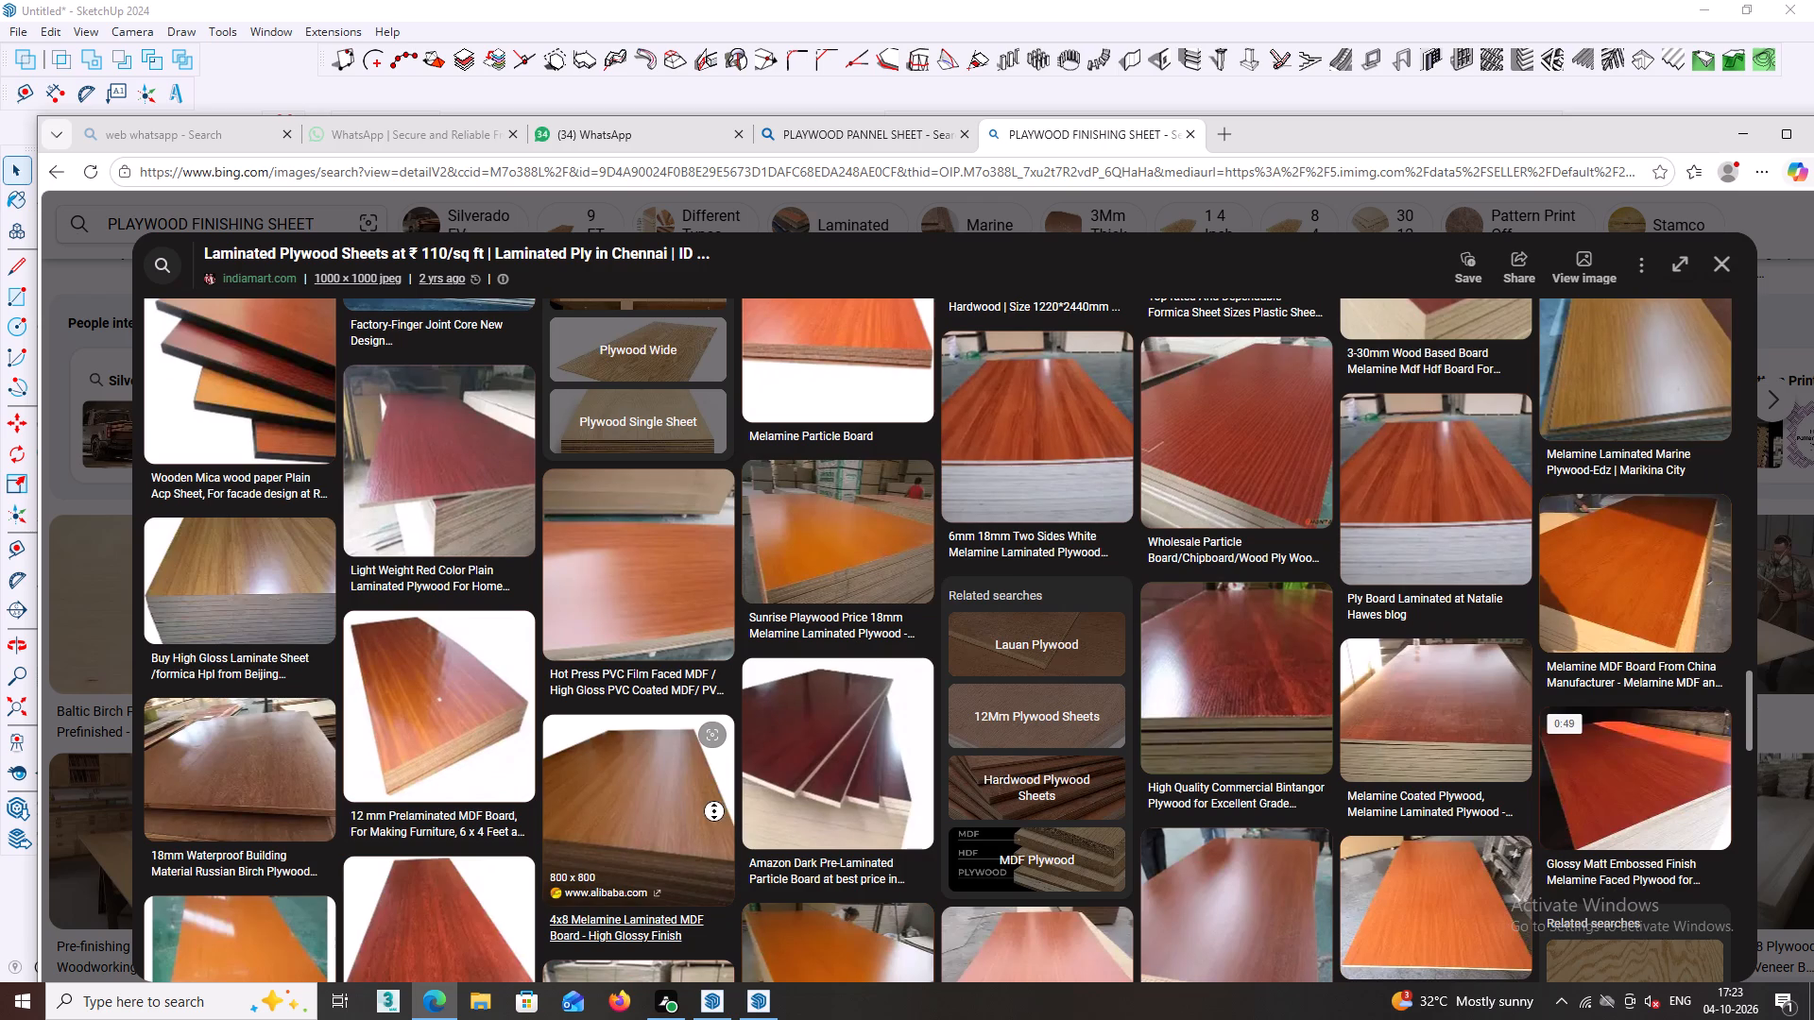
key(space)
scroll(700, 816, down, 6)
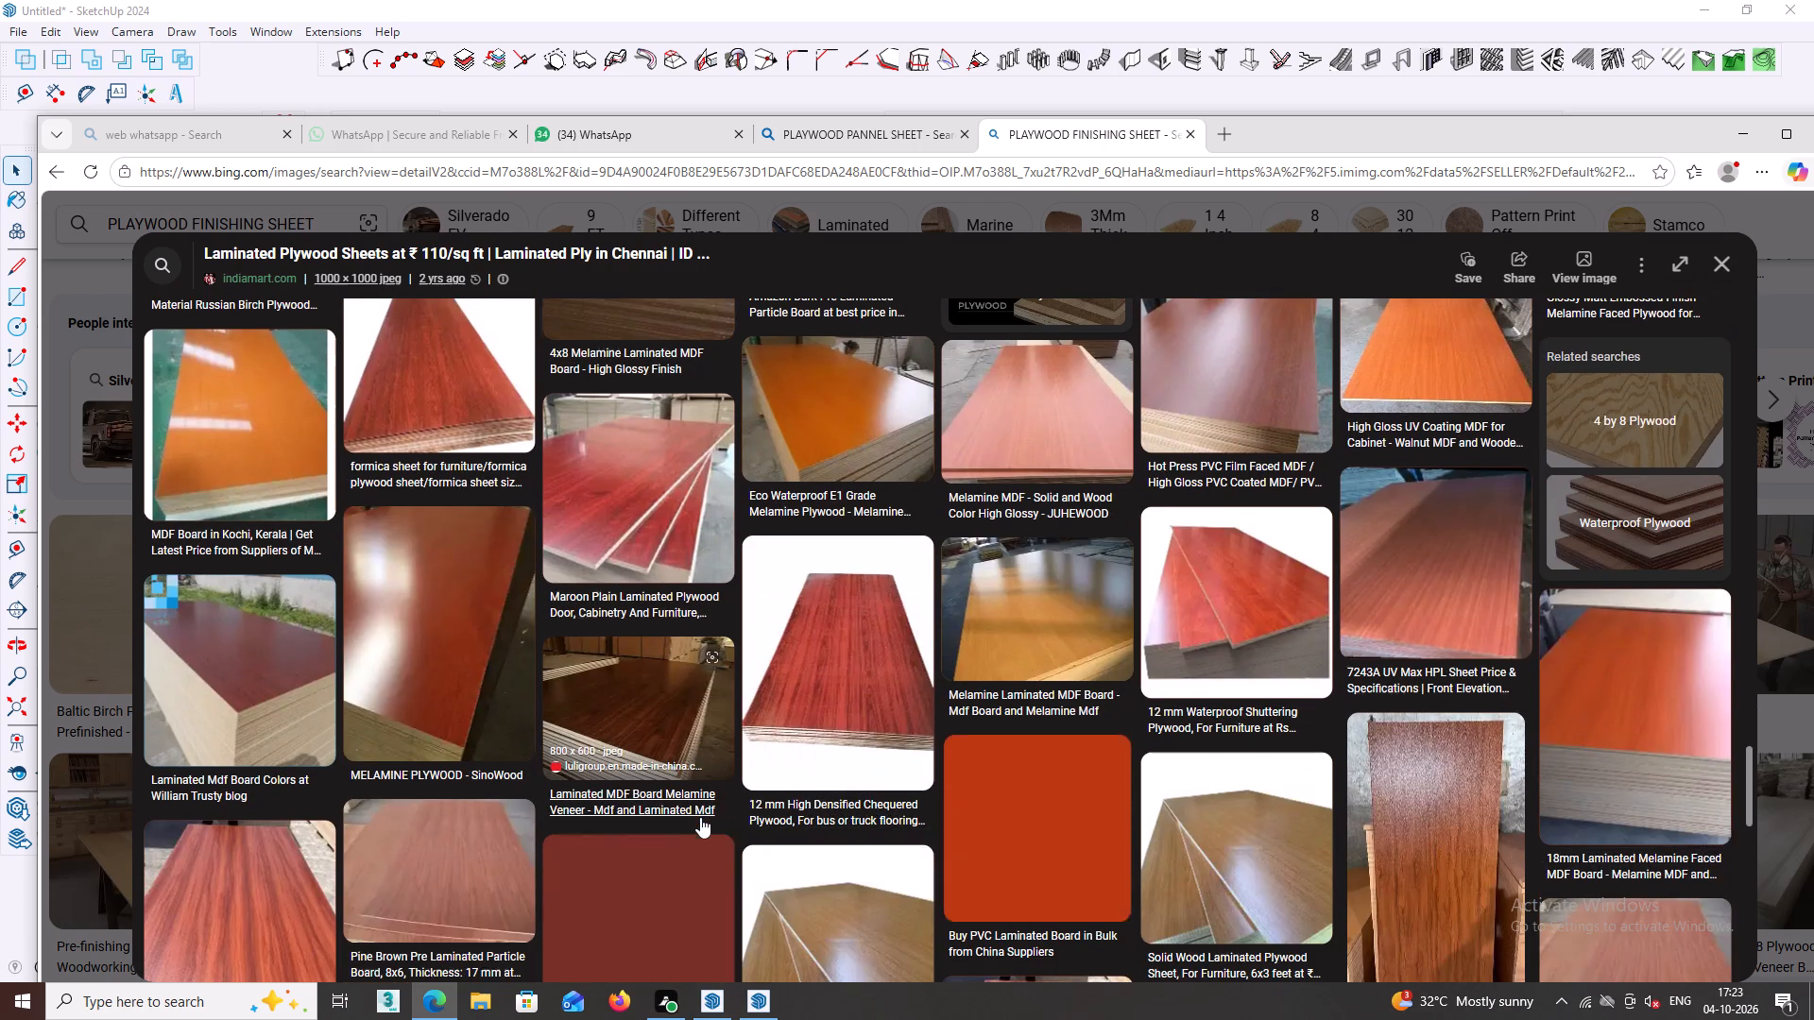
scroll(700, 817, down, 5)
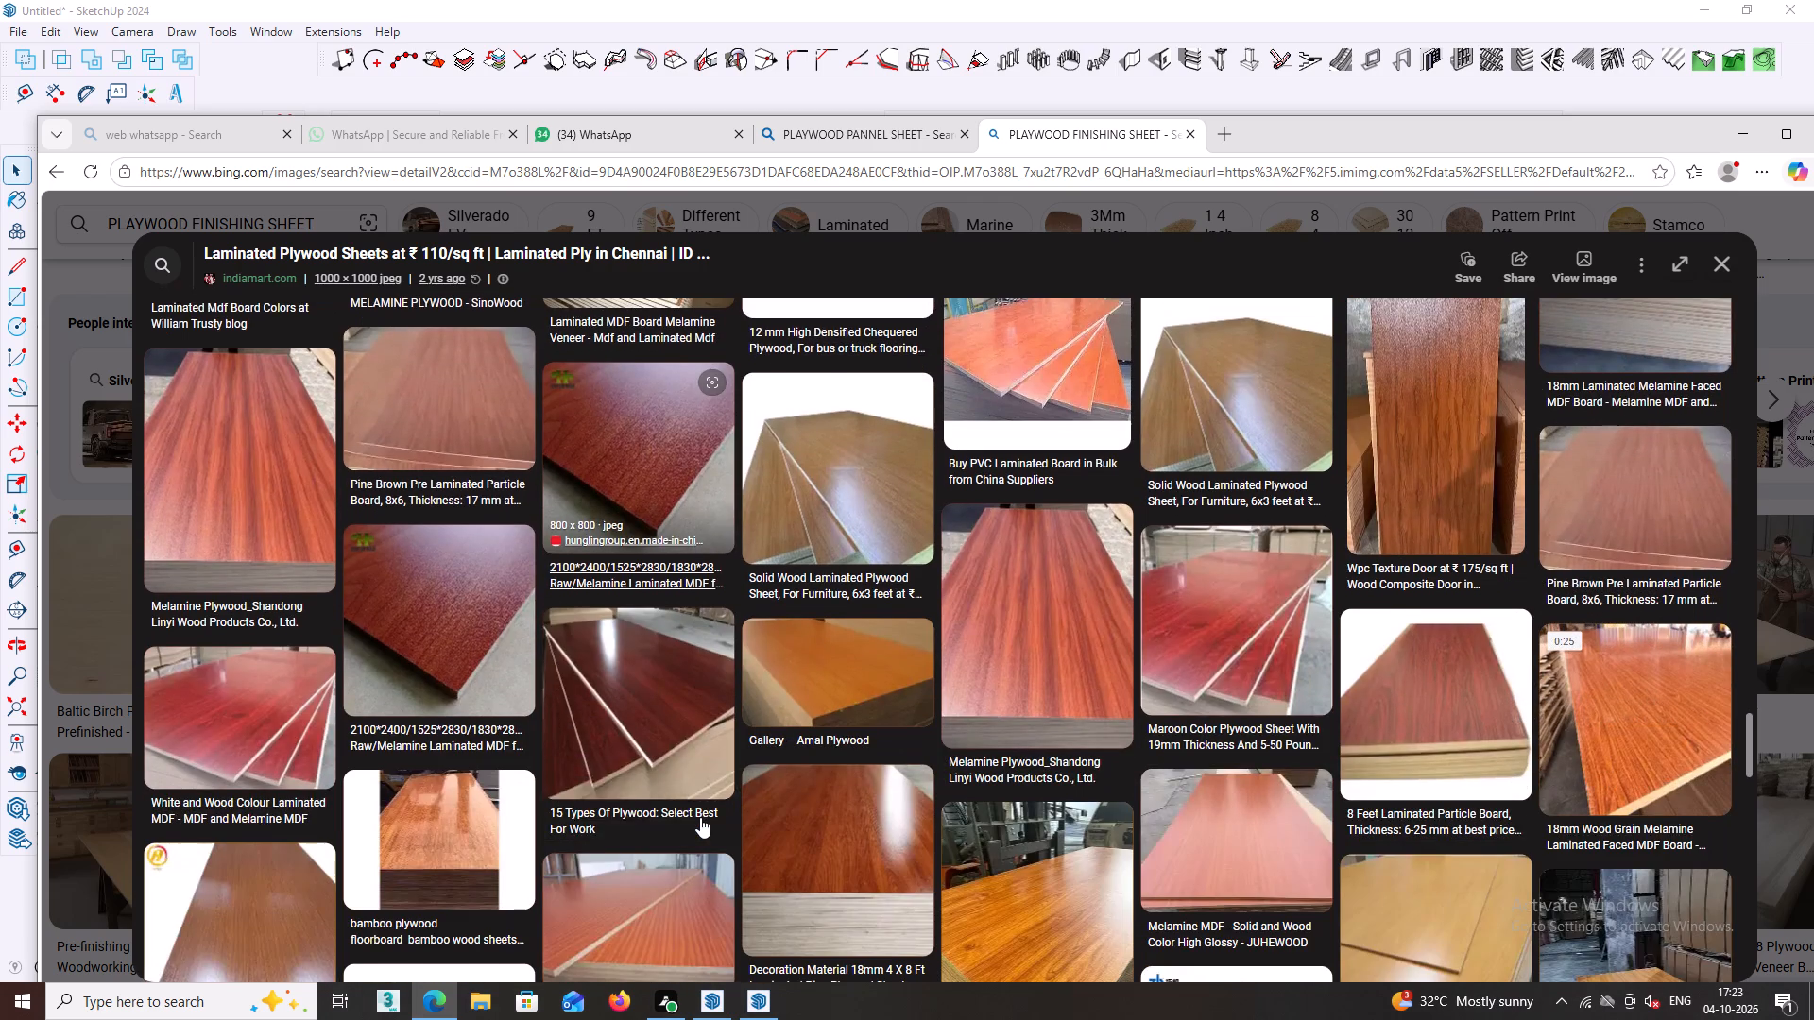
scroll(700, 816, down, 8)
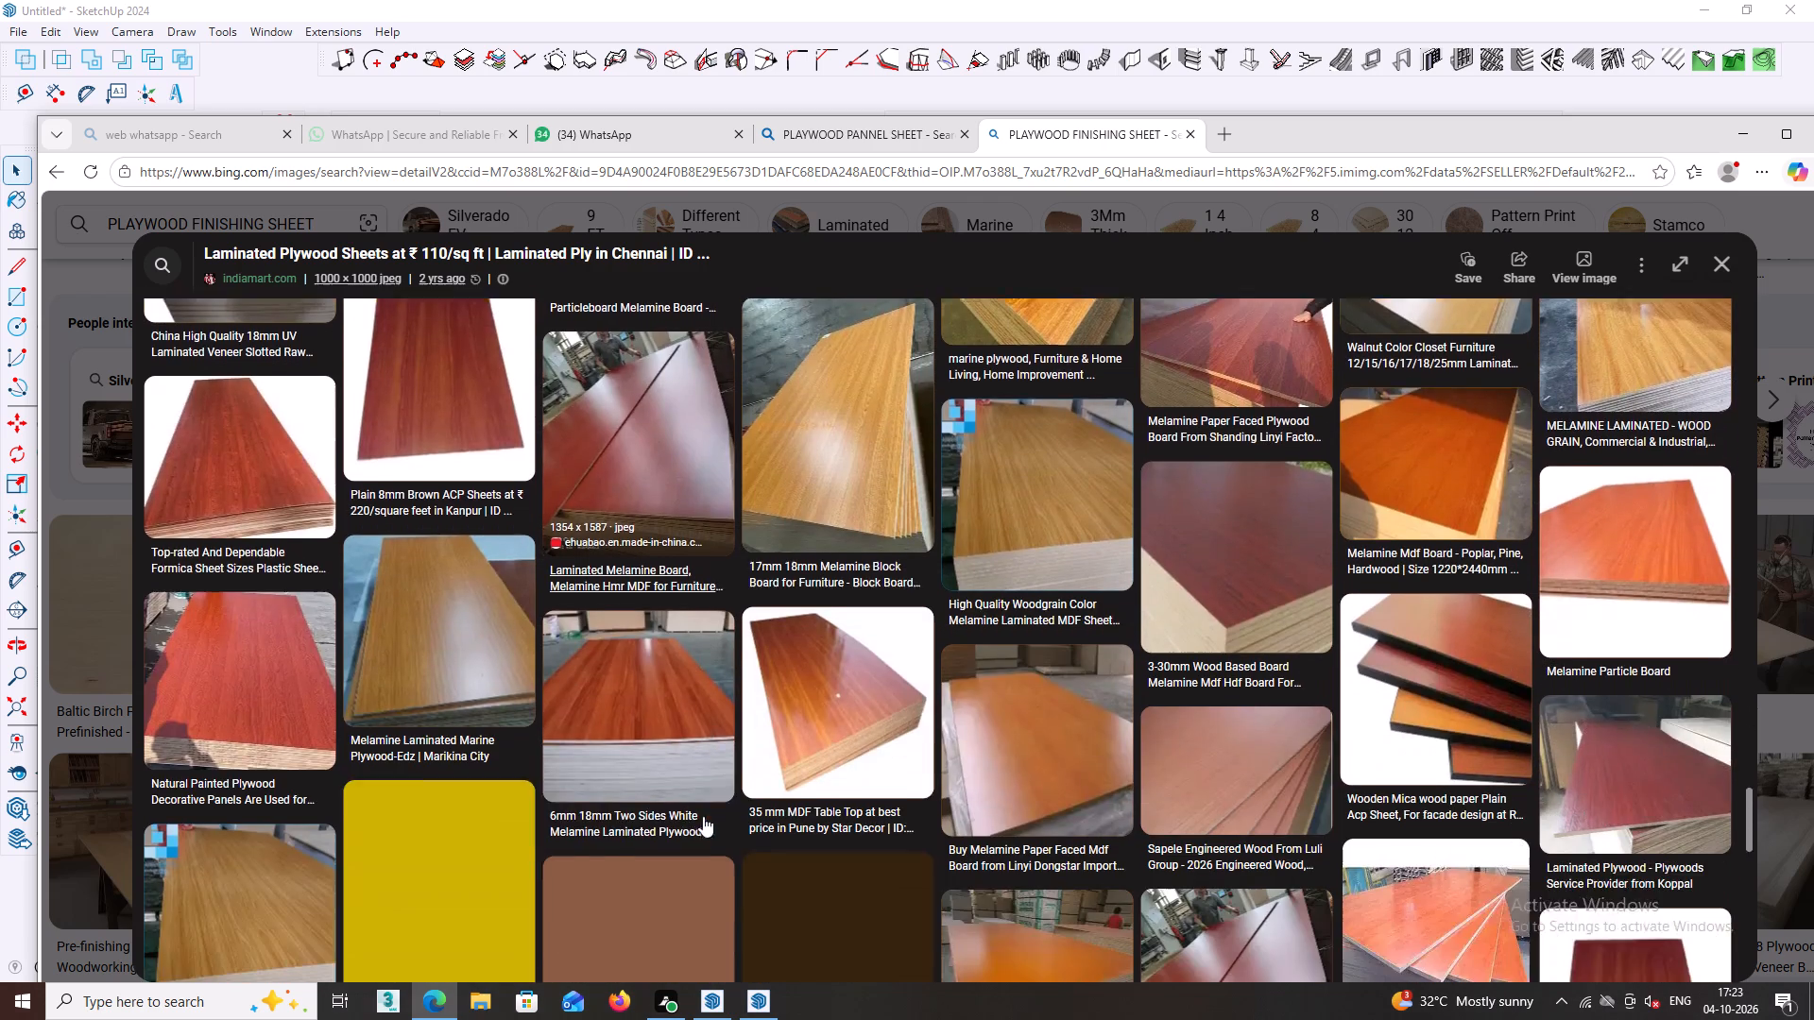
scroll(704, 816, down, 7)
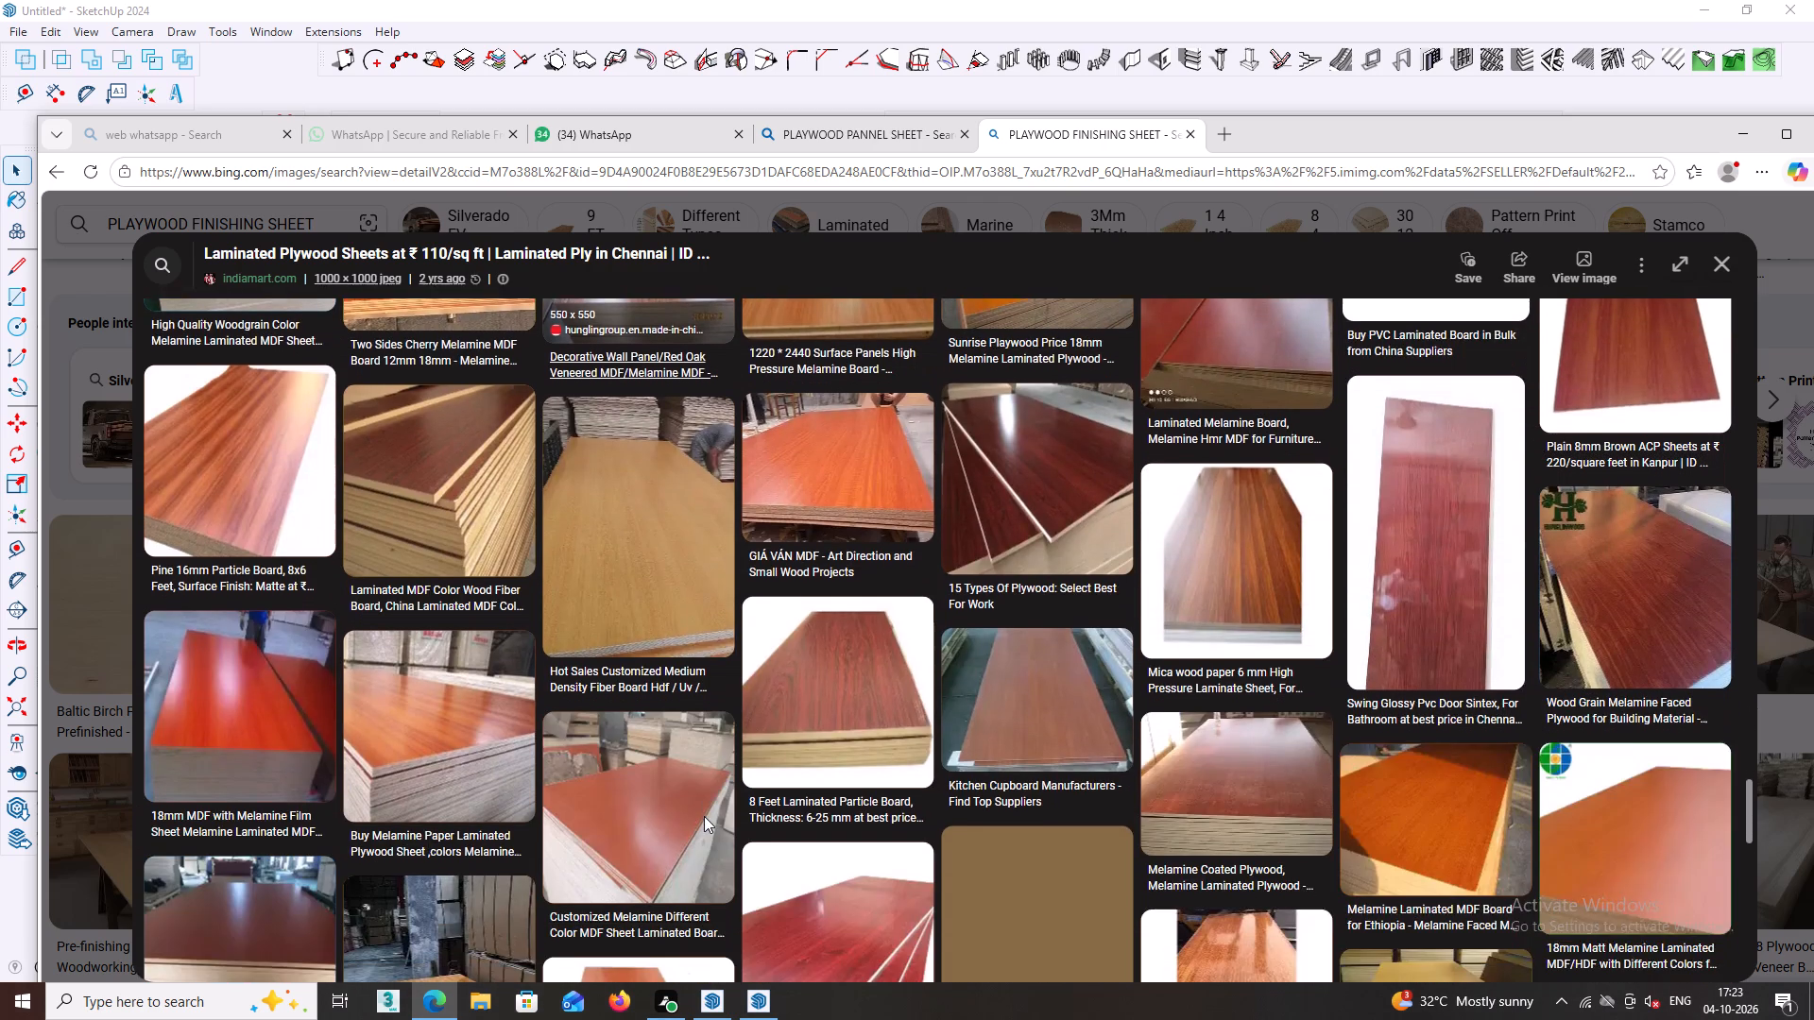
scroll(704, 816, down, 10)
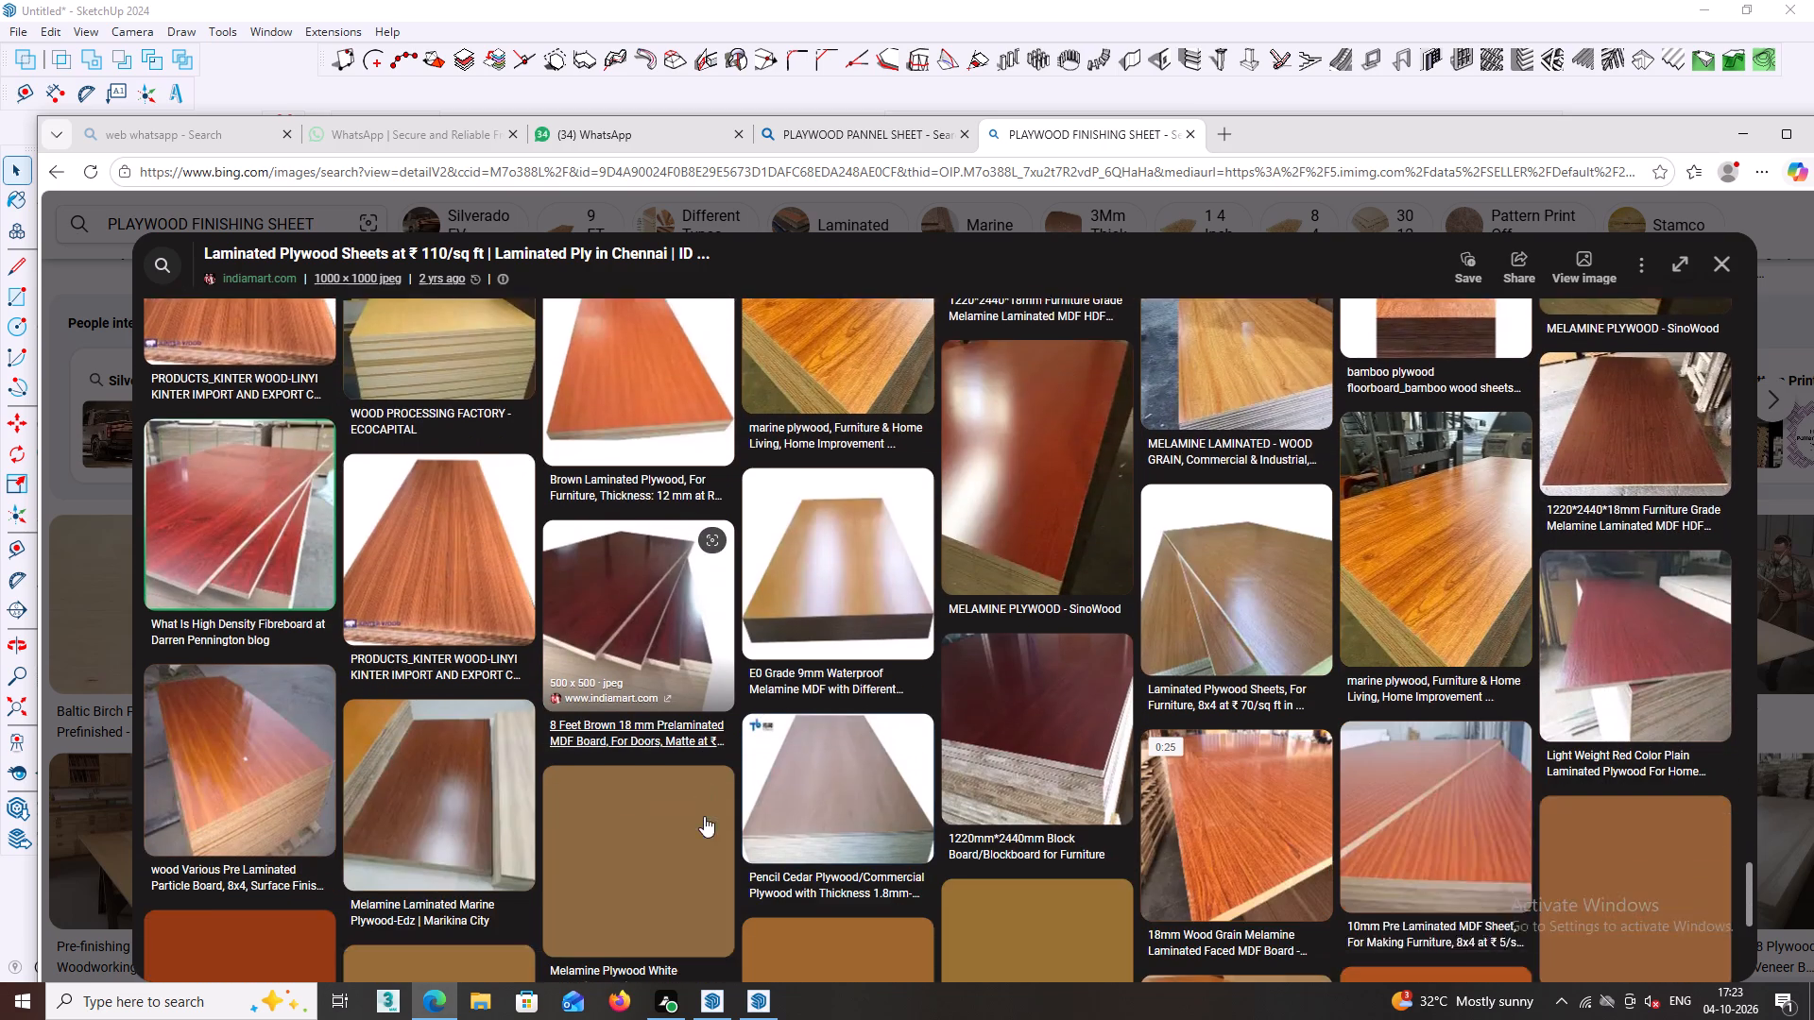
scroll(704, 816, down, 6)
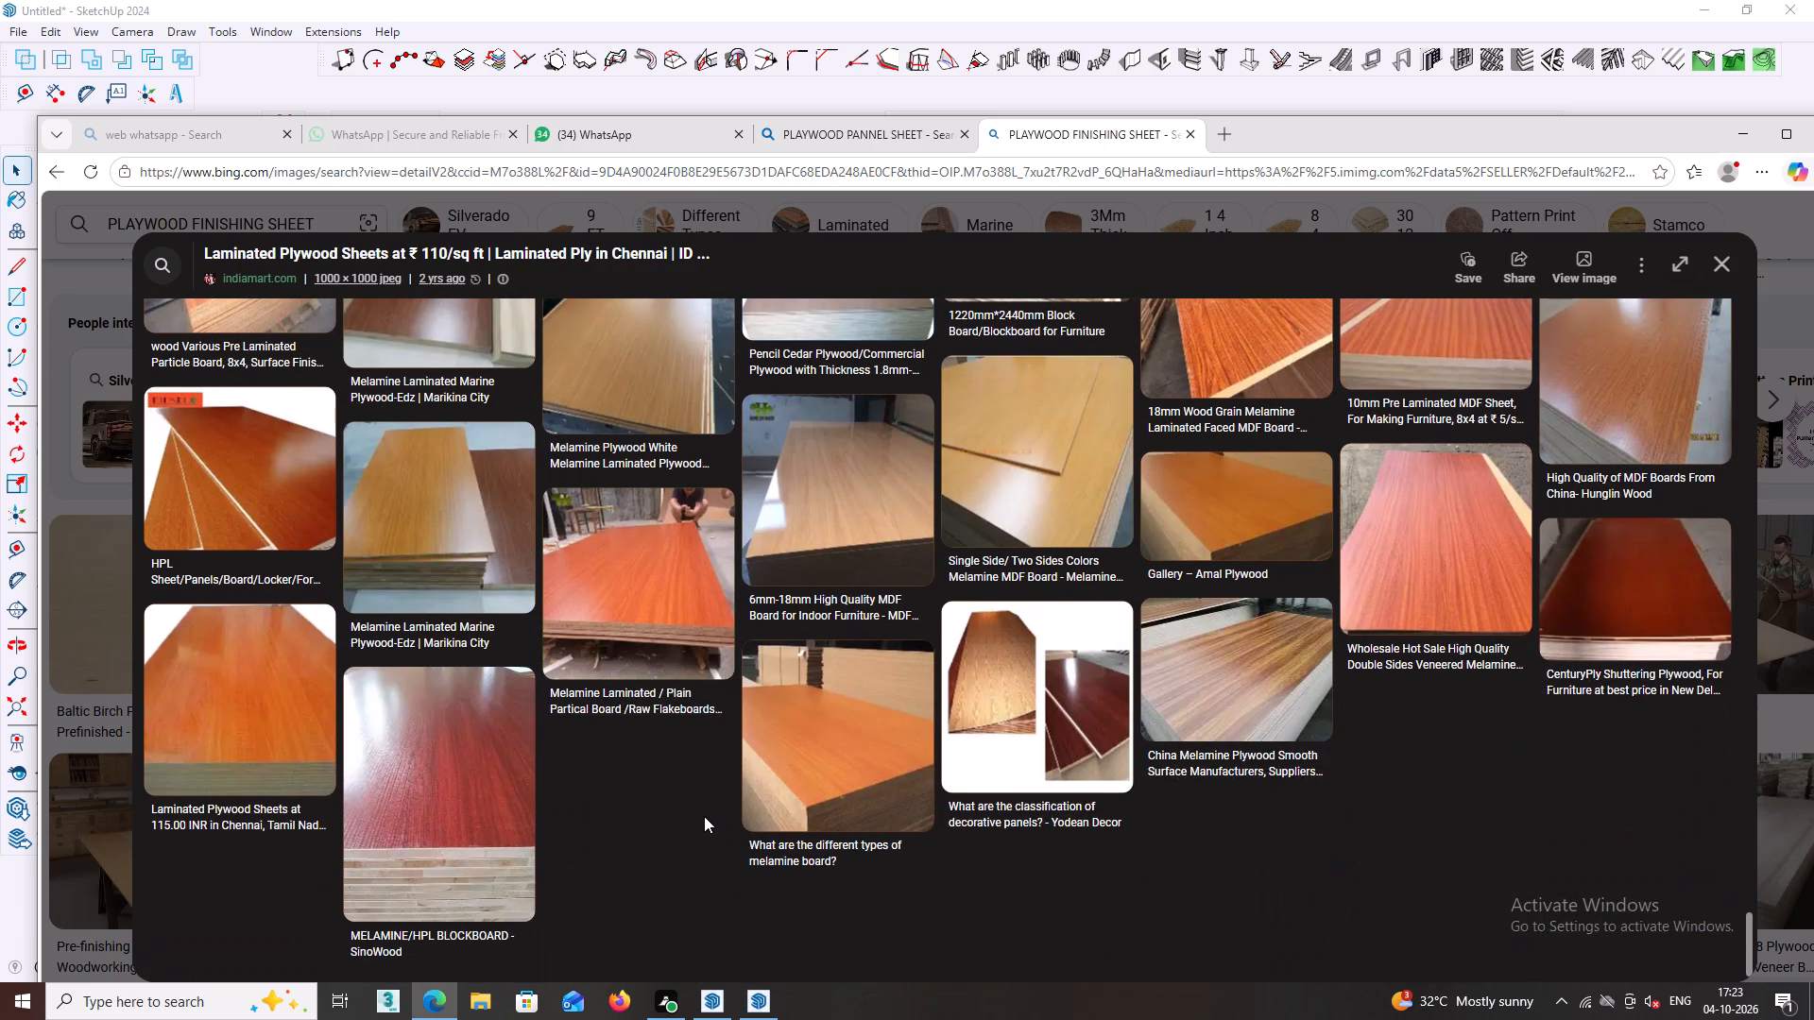
scroll(704, 814, up, 6)
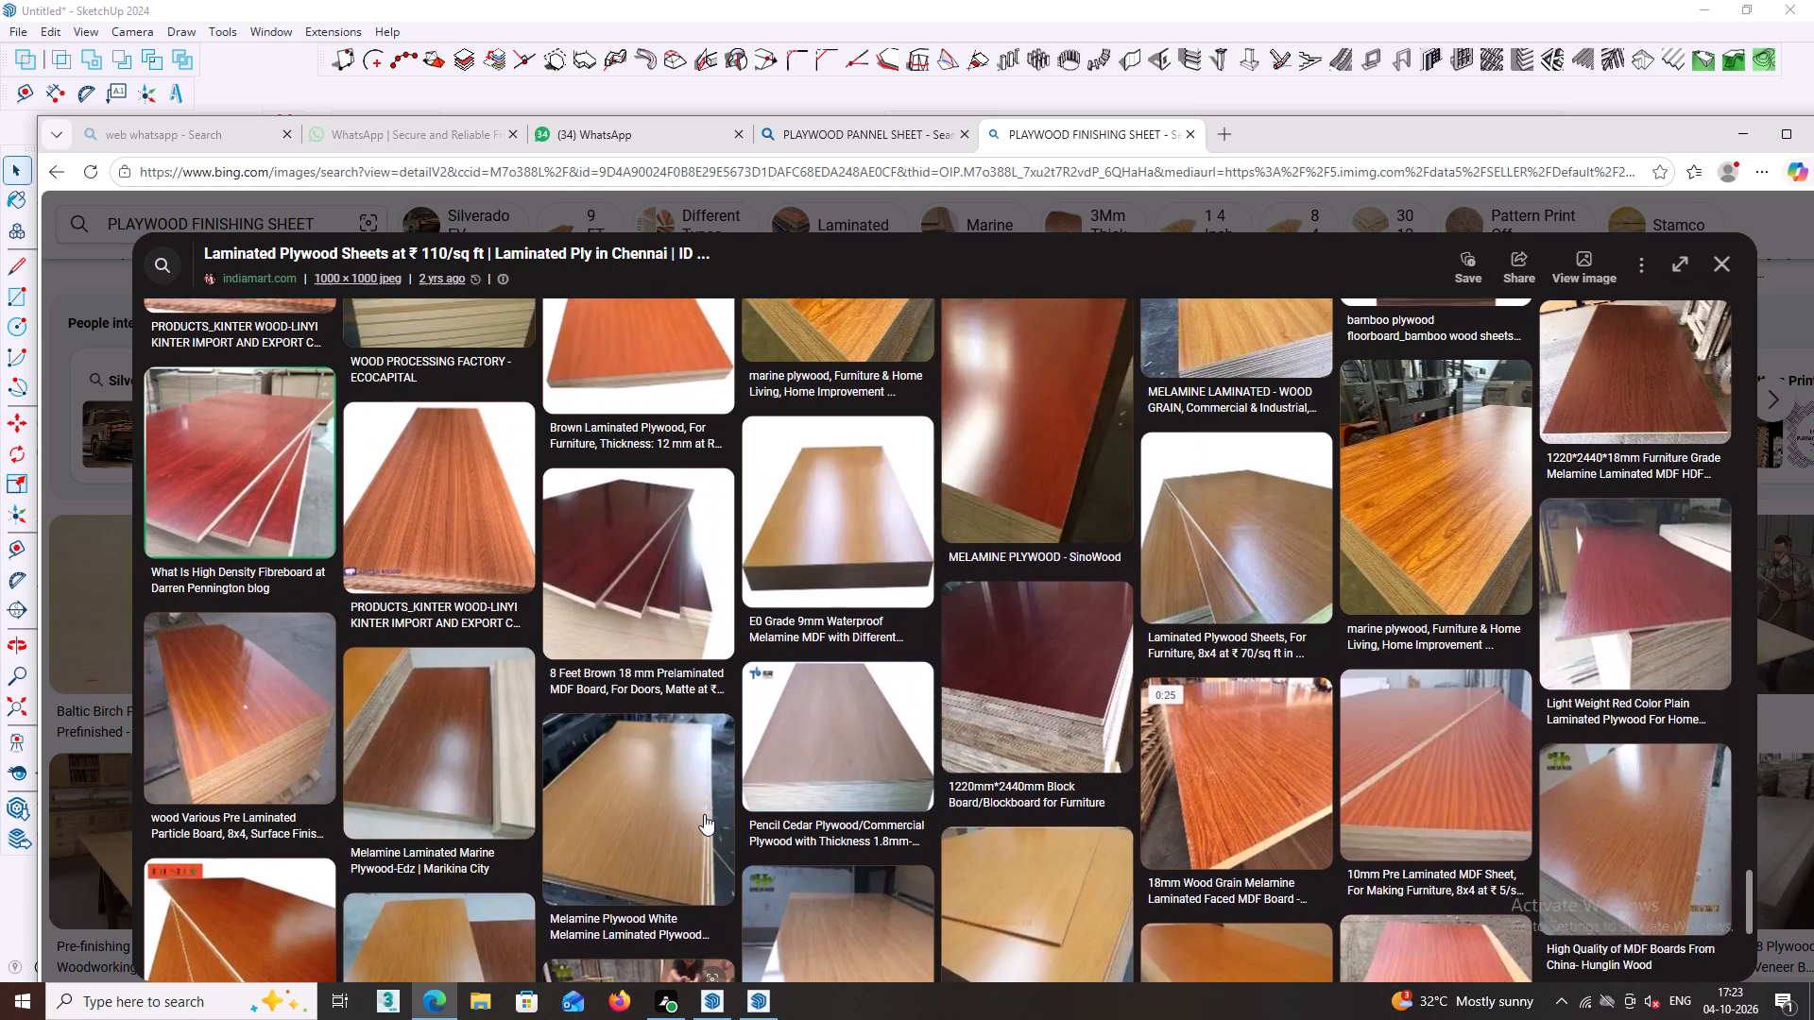
scroll(704, 814, up, 9)
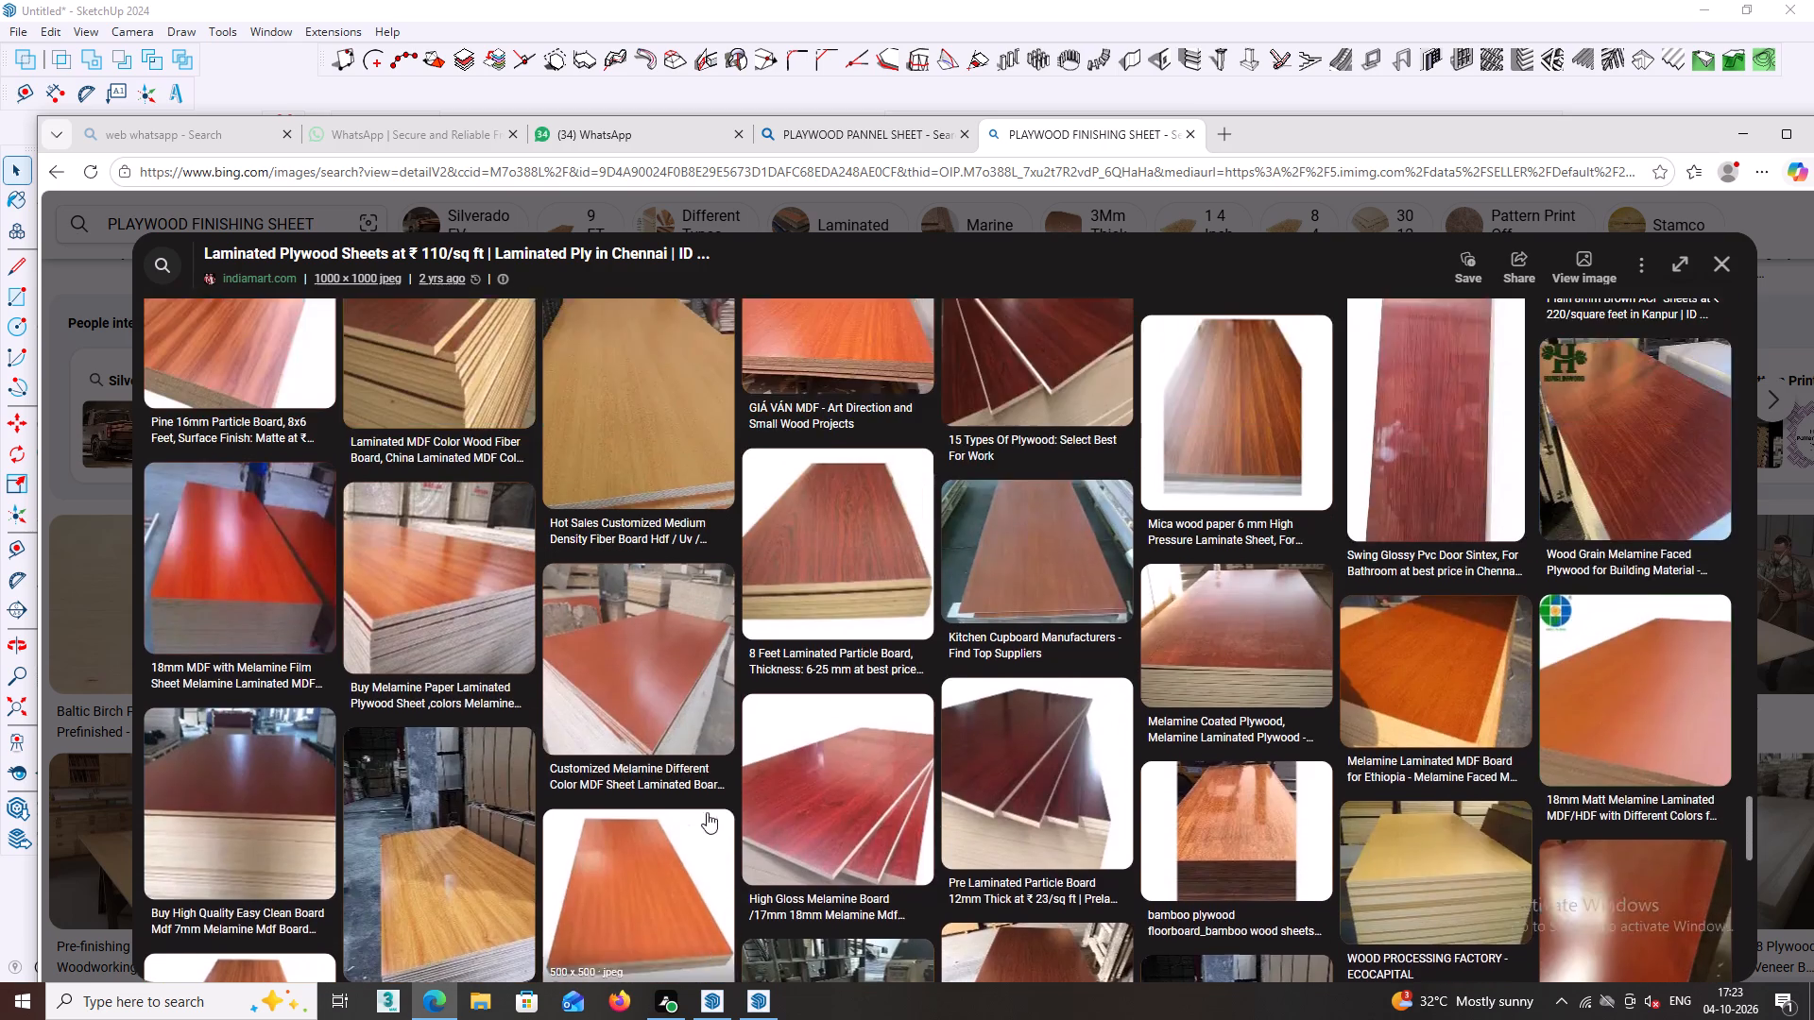
scroll(707, 811, up, 20)
scroll(707, 811, up, 6)
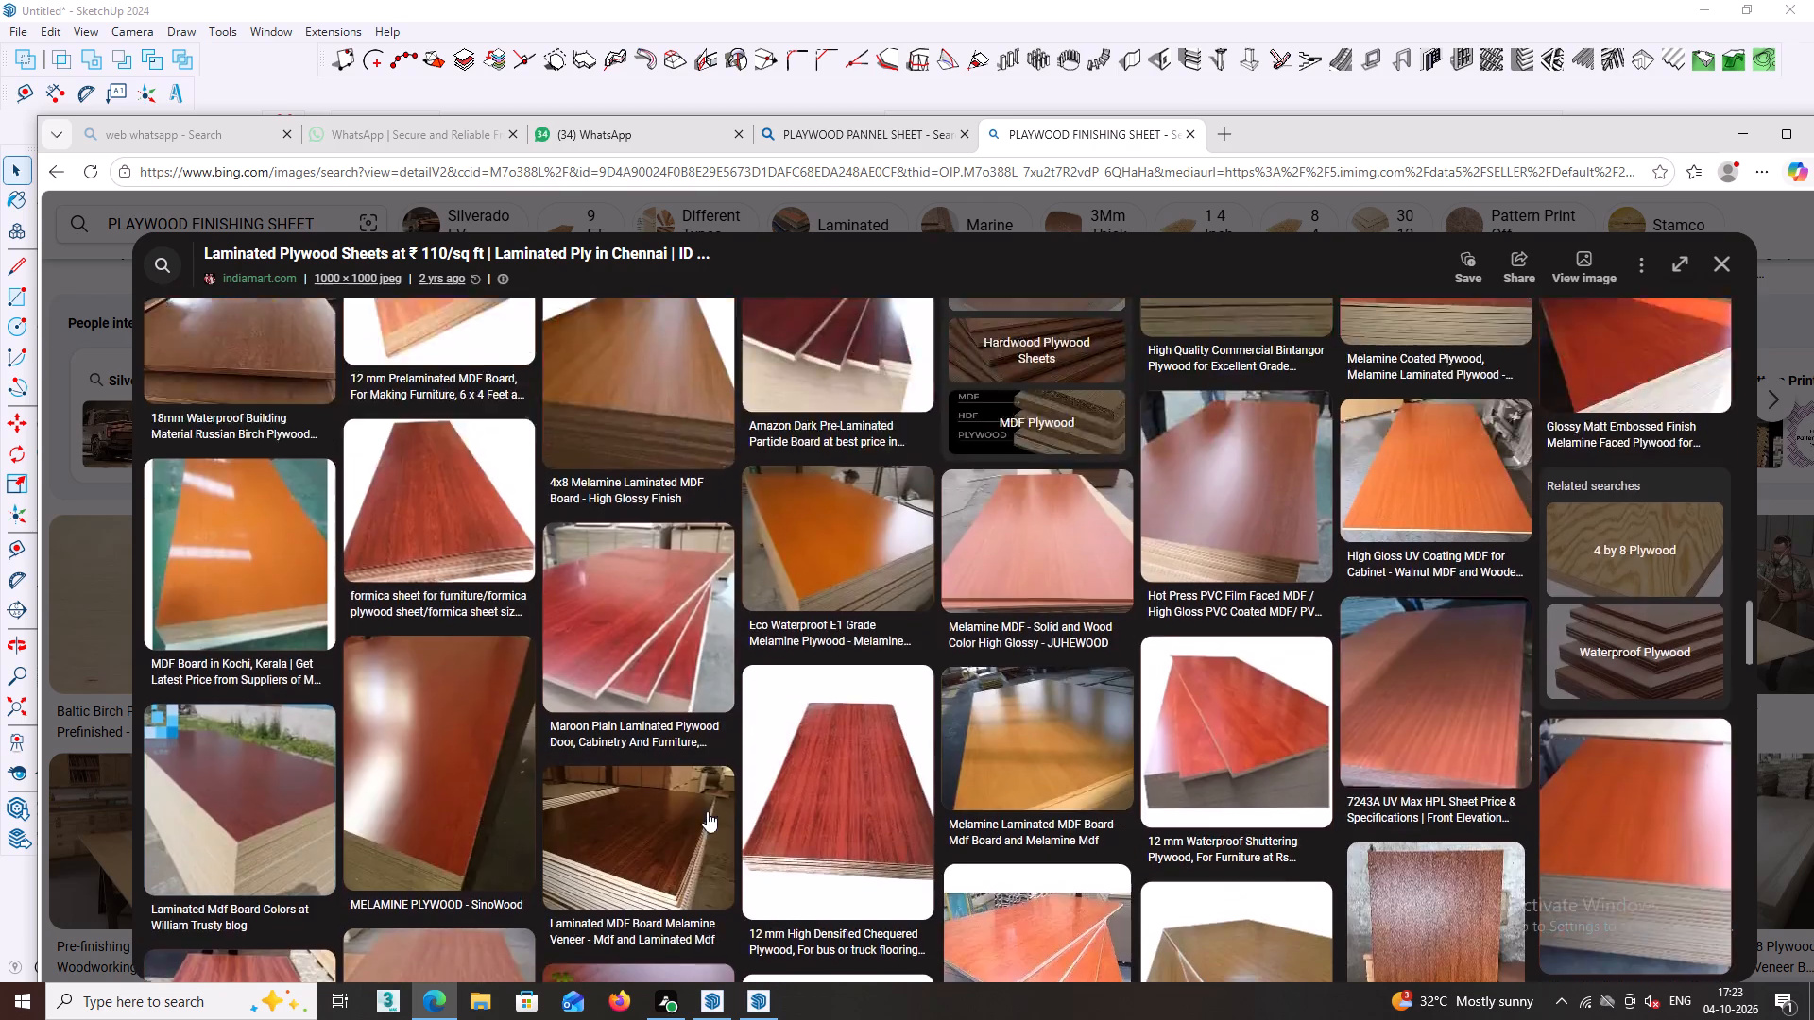
scroll(707, 811, up, 14)
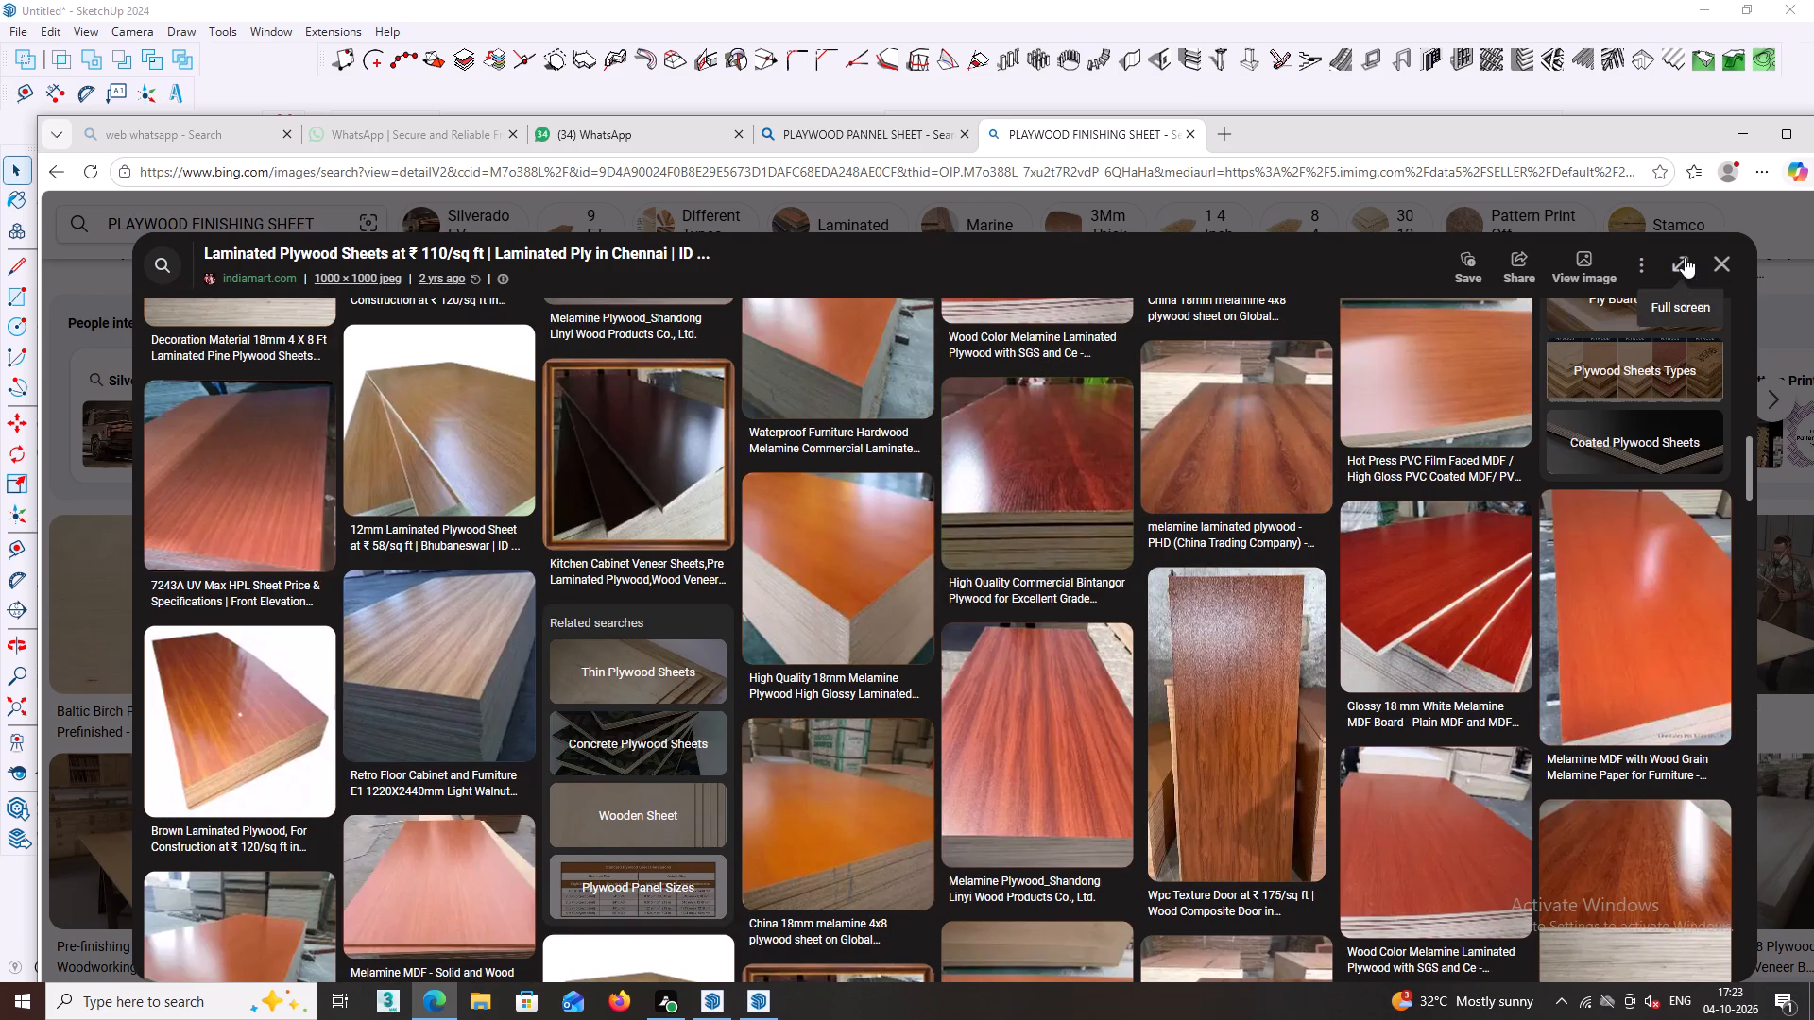
Close the image preview, switch back to SketchUp and cancel creating the new material.
click(1704, 256)
click(1715, 256)
click(1780, 13)
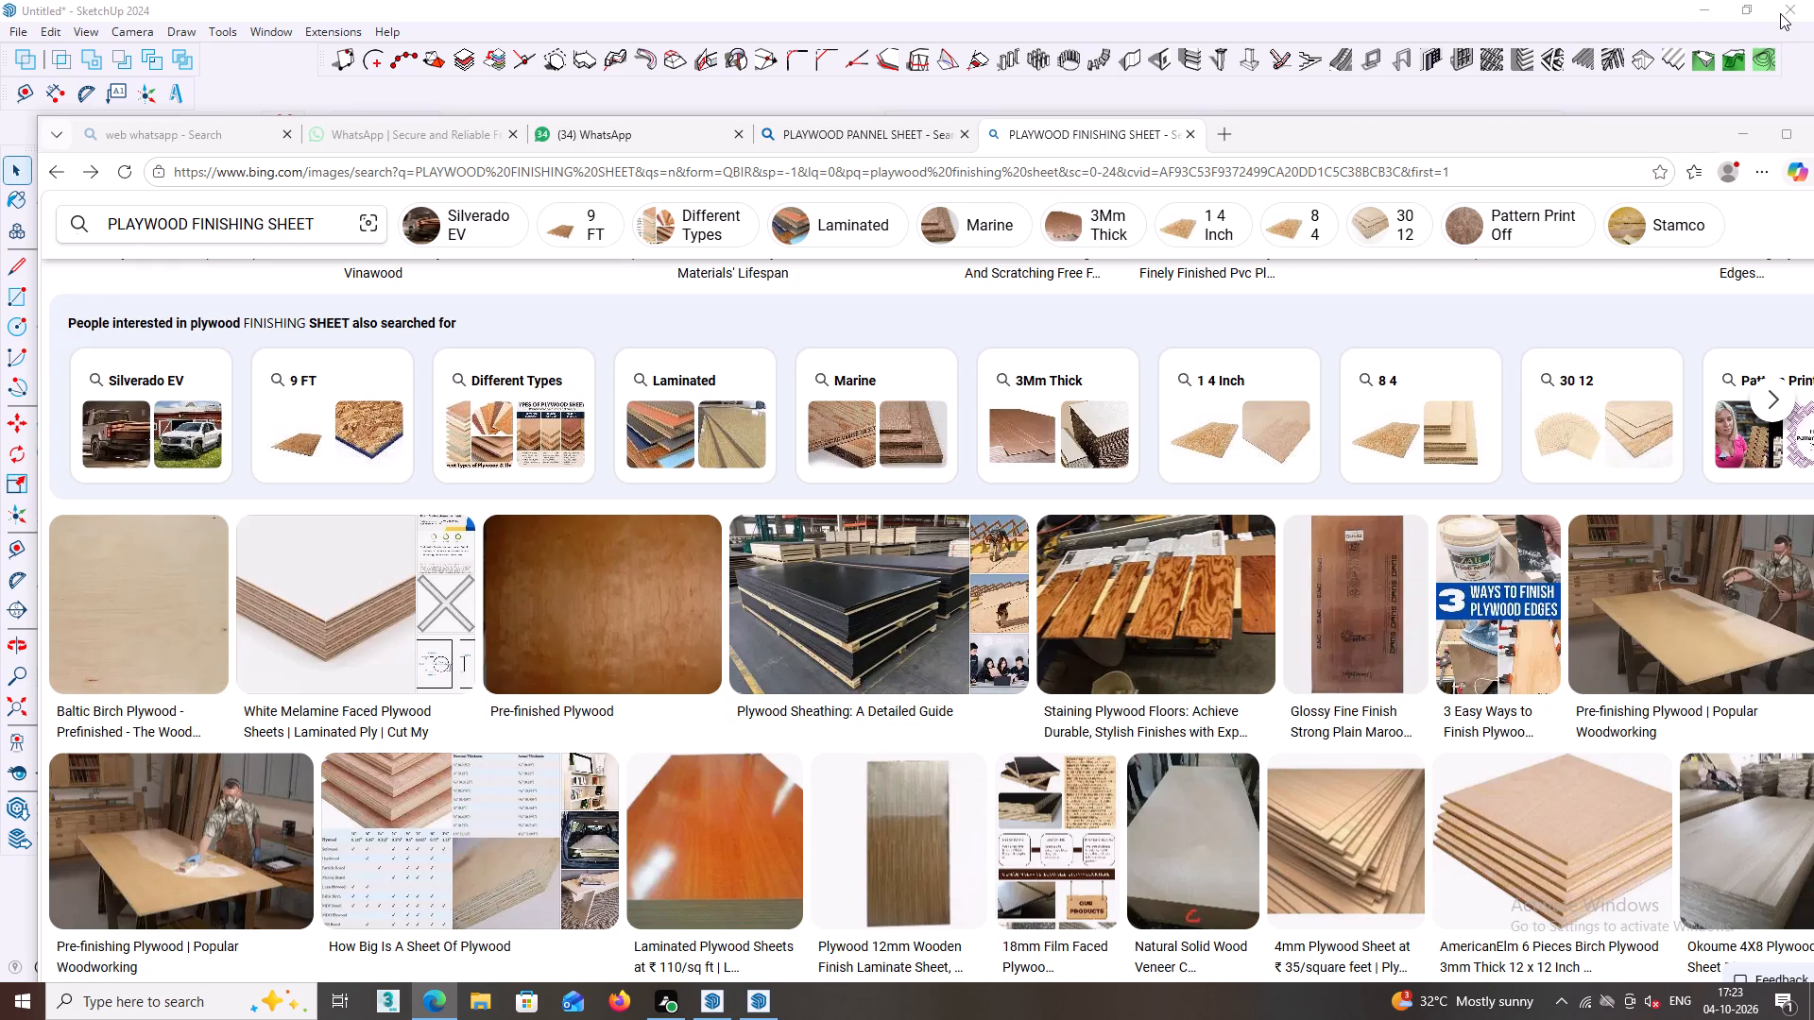
click(1782, 10)
click(1737, 134)
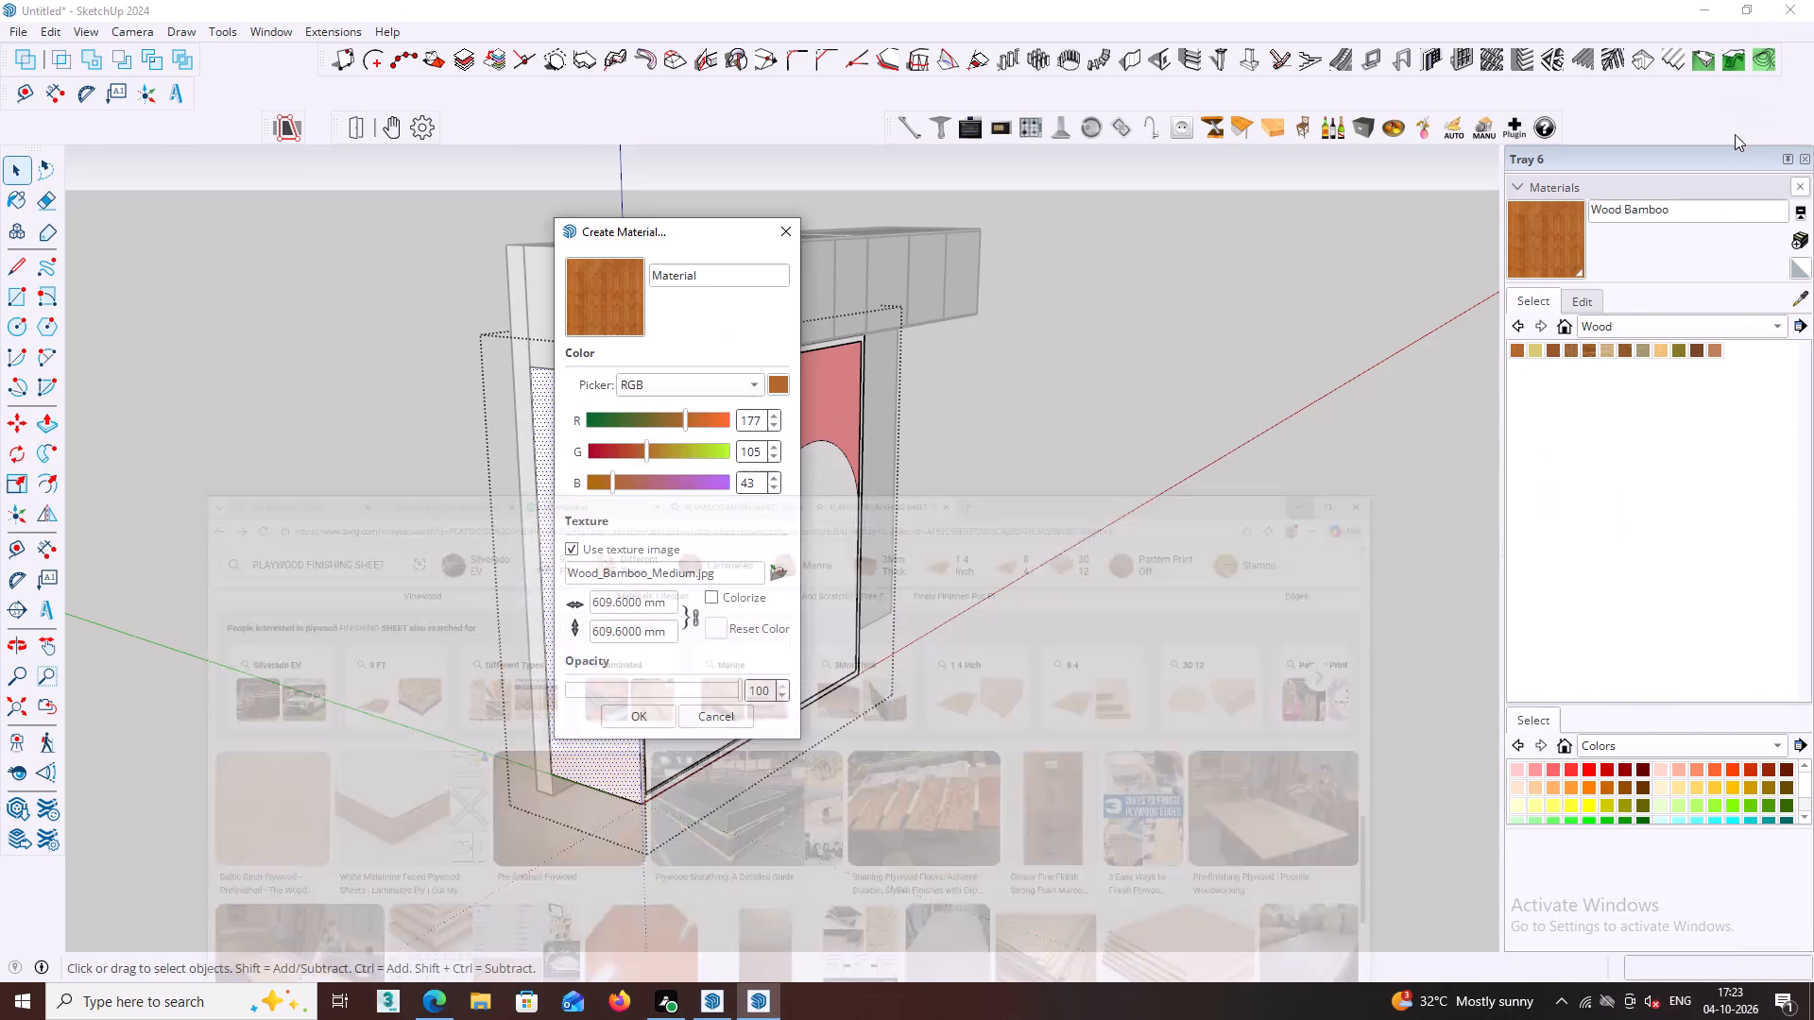
click(787, 240)
click(1185, 643)
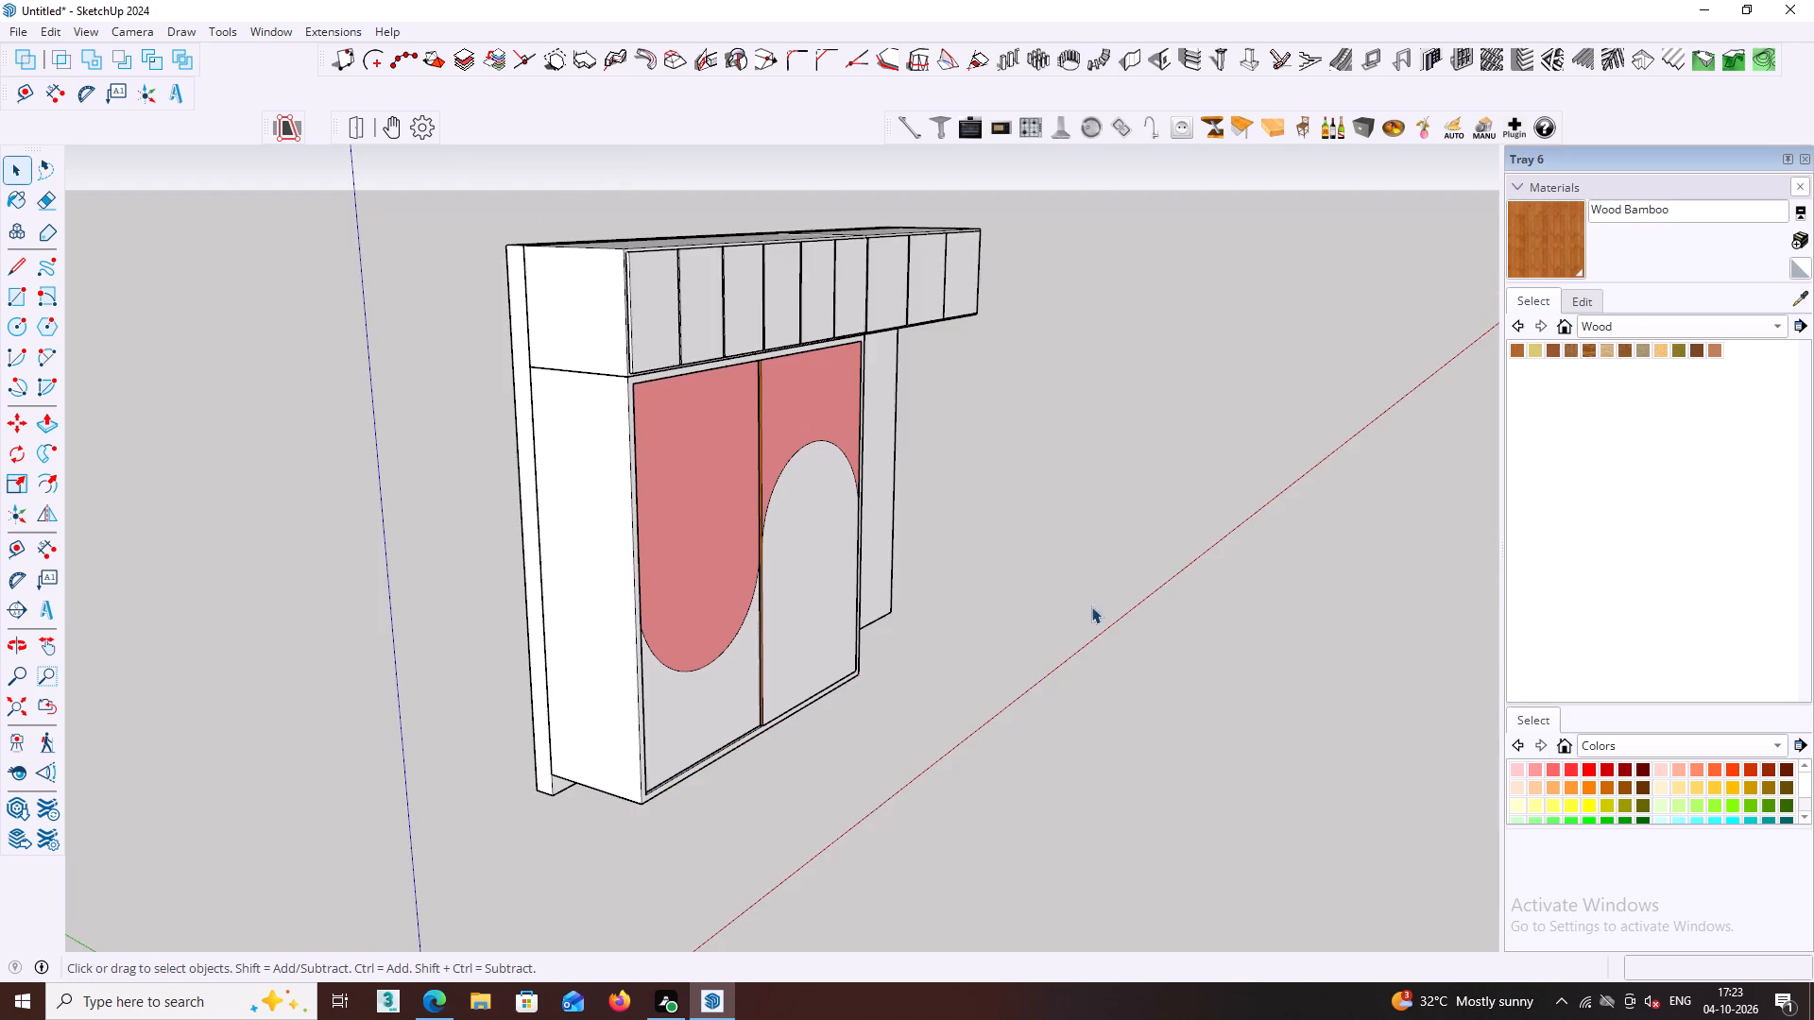
Paint the carcass of the overhead cabinets with the Wood Bamboo material.
middle_drag(1087, 595, 1018, 535)
middle_drag(979, 513, 942, 559)
scroll(623, 433, up, 2)
middle_drag(615, 415, 522, 569)
scroll(544, 264, up, 2)
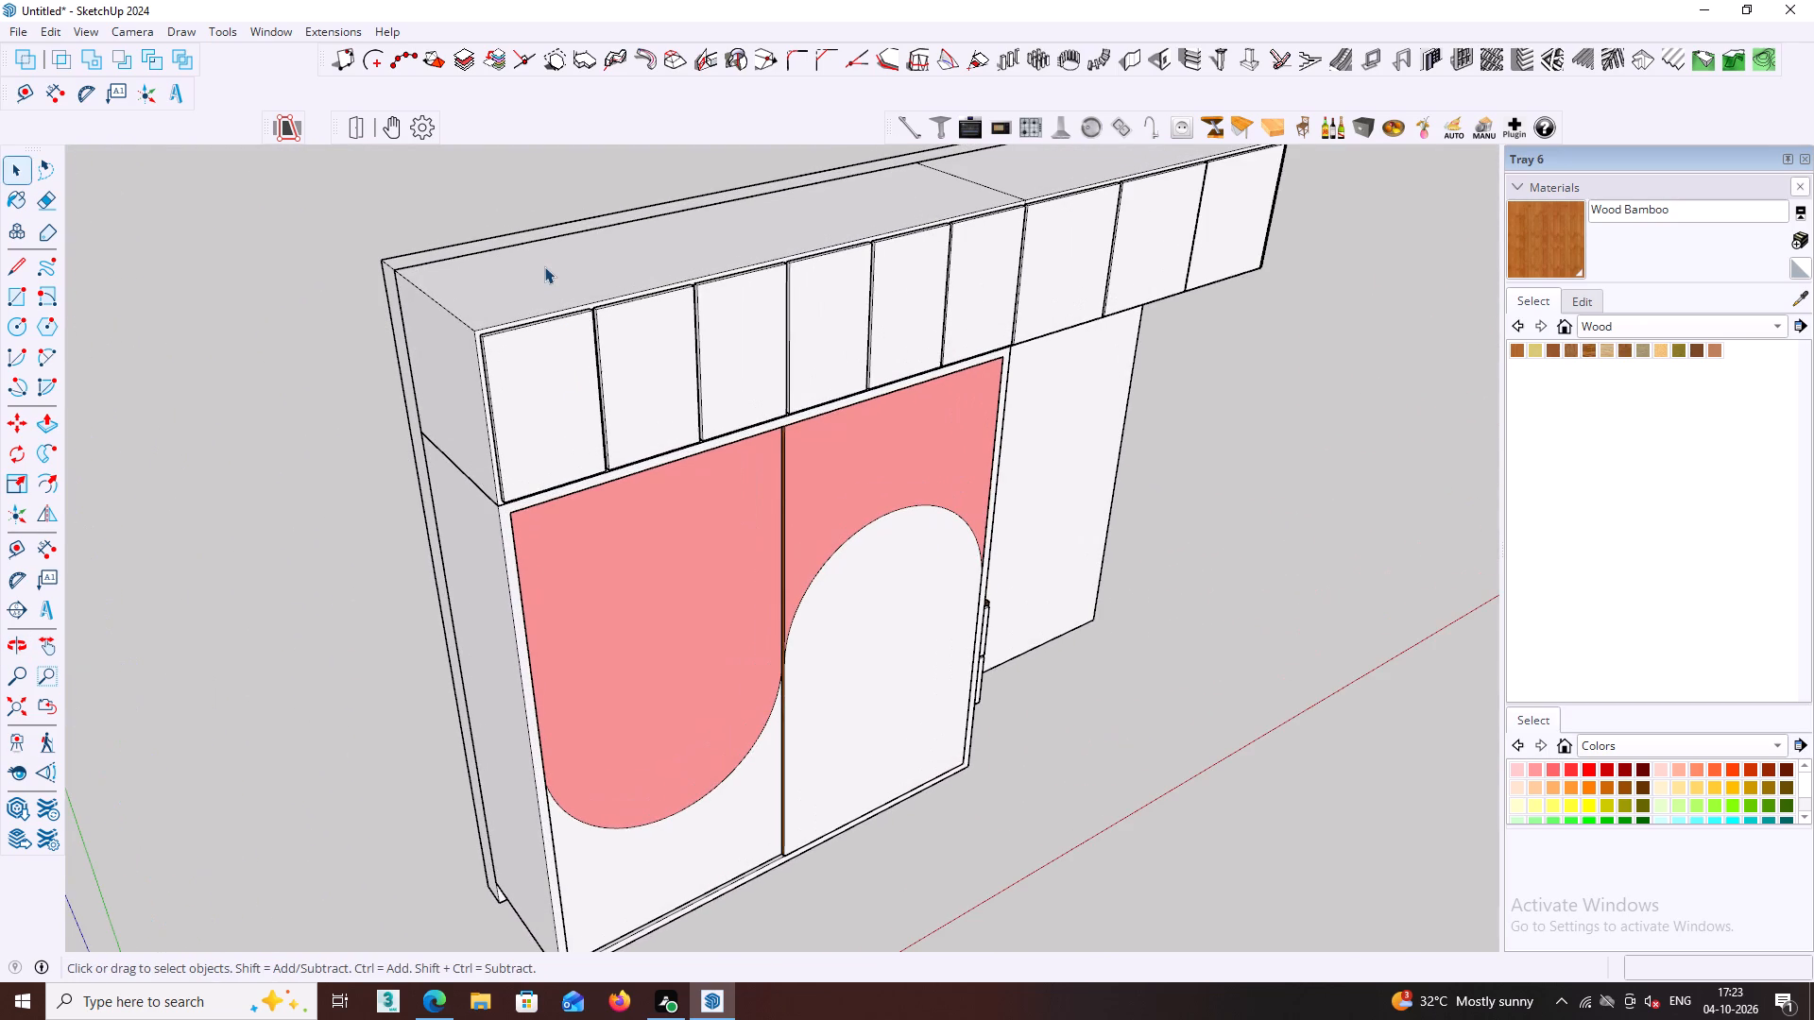
click(545, 275)
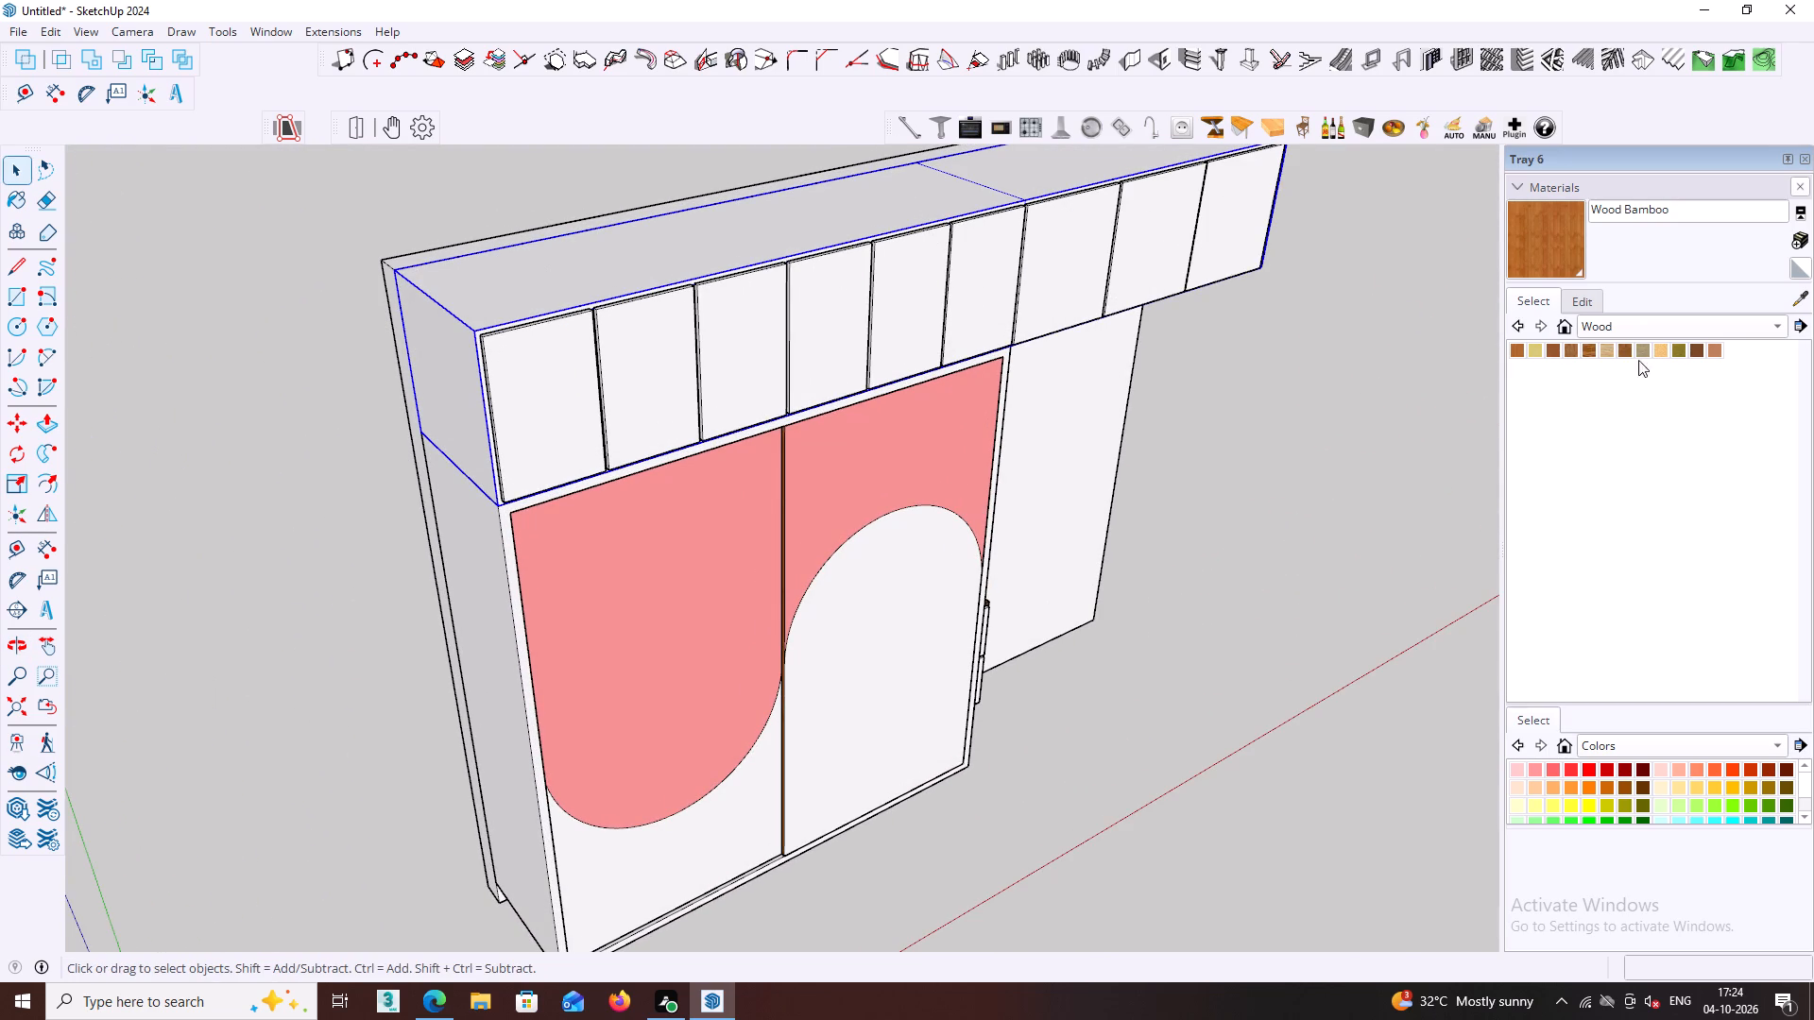
click(1779, 328)
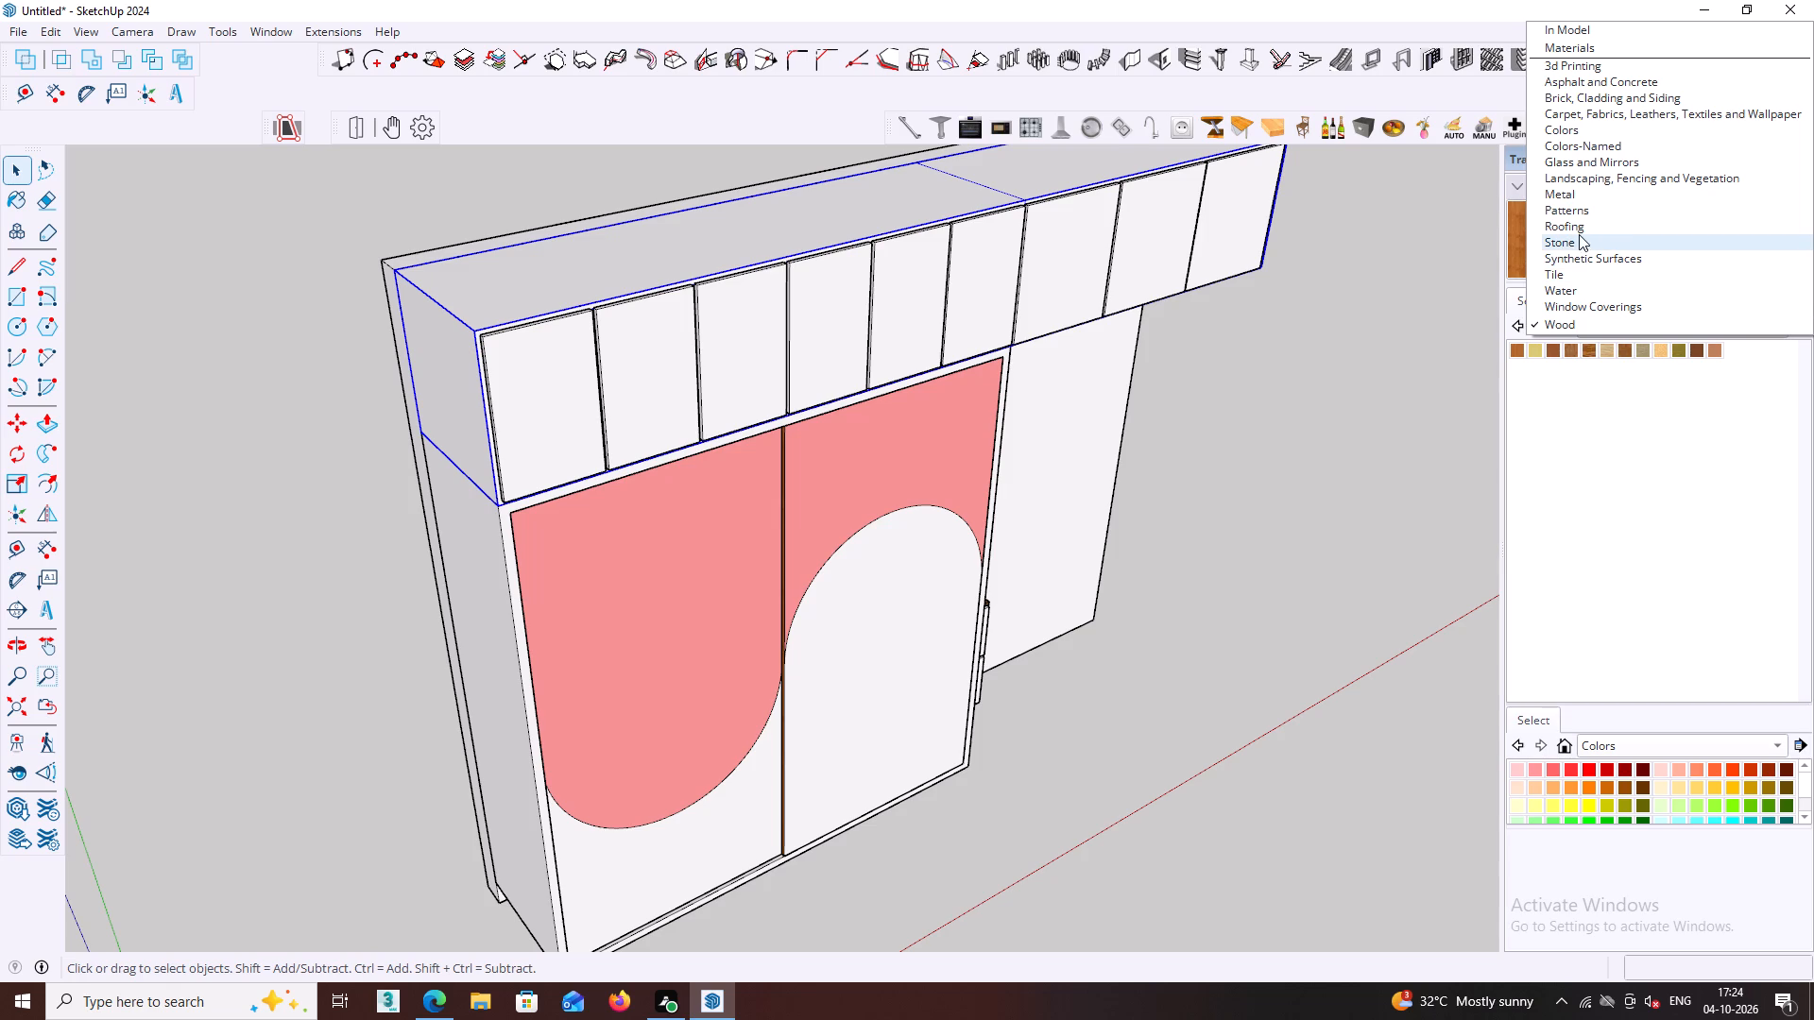
click(1520, 246)
click(805, 217)
Paint the main wardrobe carcass below the overhead cabinets with the Wood Bamboo material and clear the selection.
middle_drag(808, 222, 886, 236)
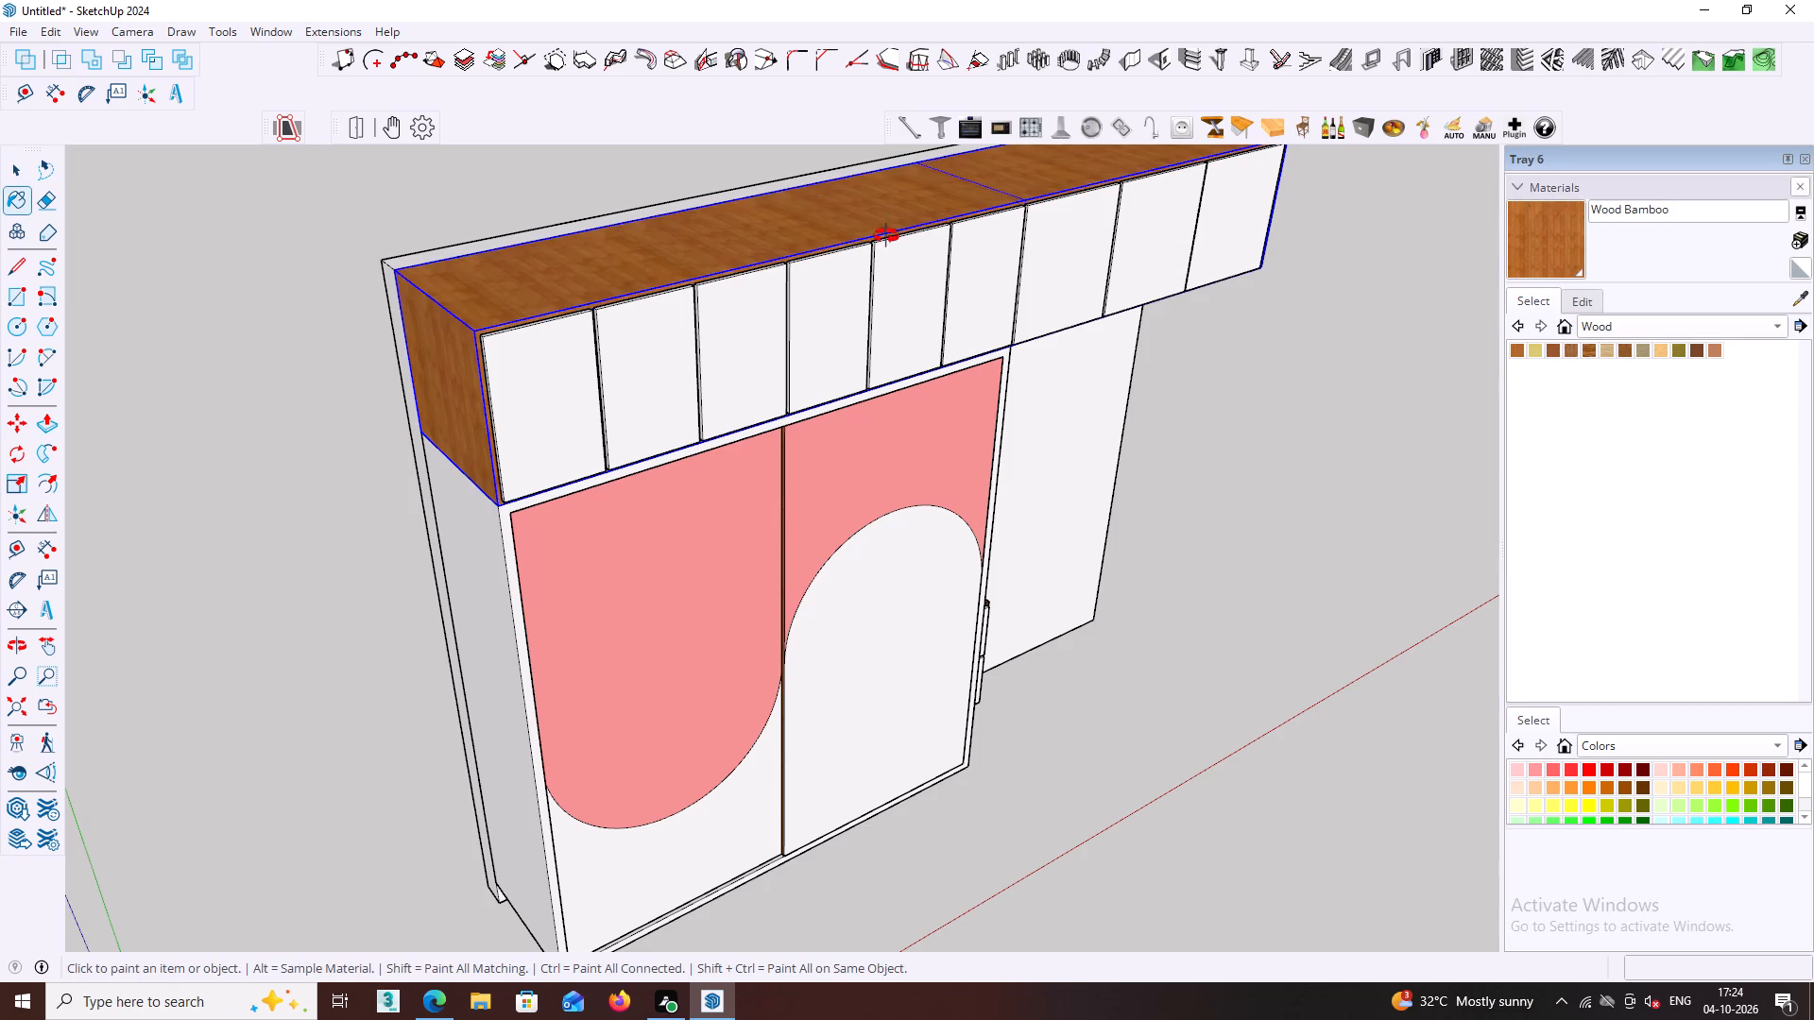
middle_drag(886, 236, 1057, 241)
middle_drag(663, 340, 717, 297)
middle_drag(690, 336, 523, 261)
scroll(622, 268, down, 2)
scroll(590, 296, up, 2)
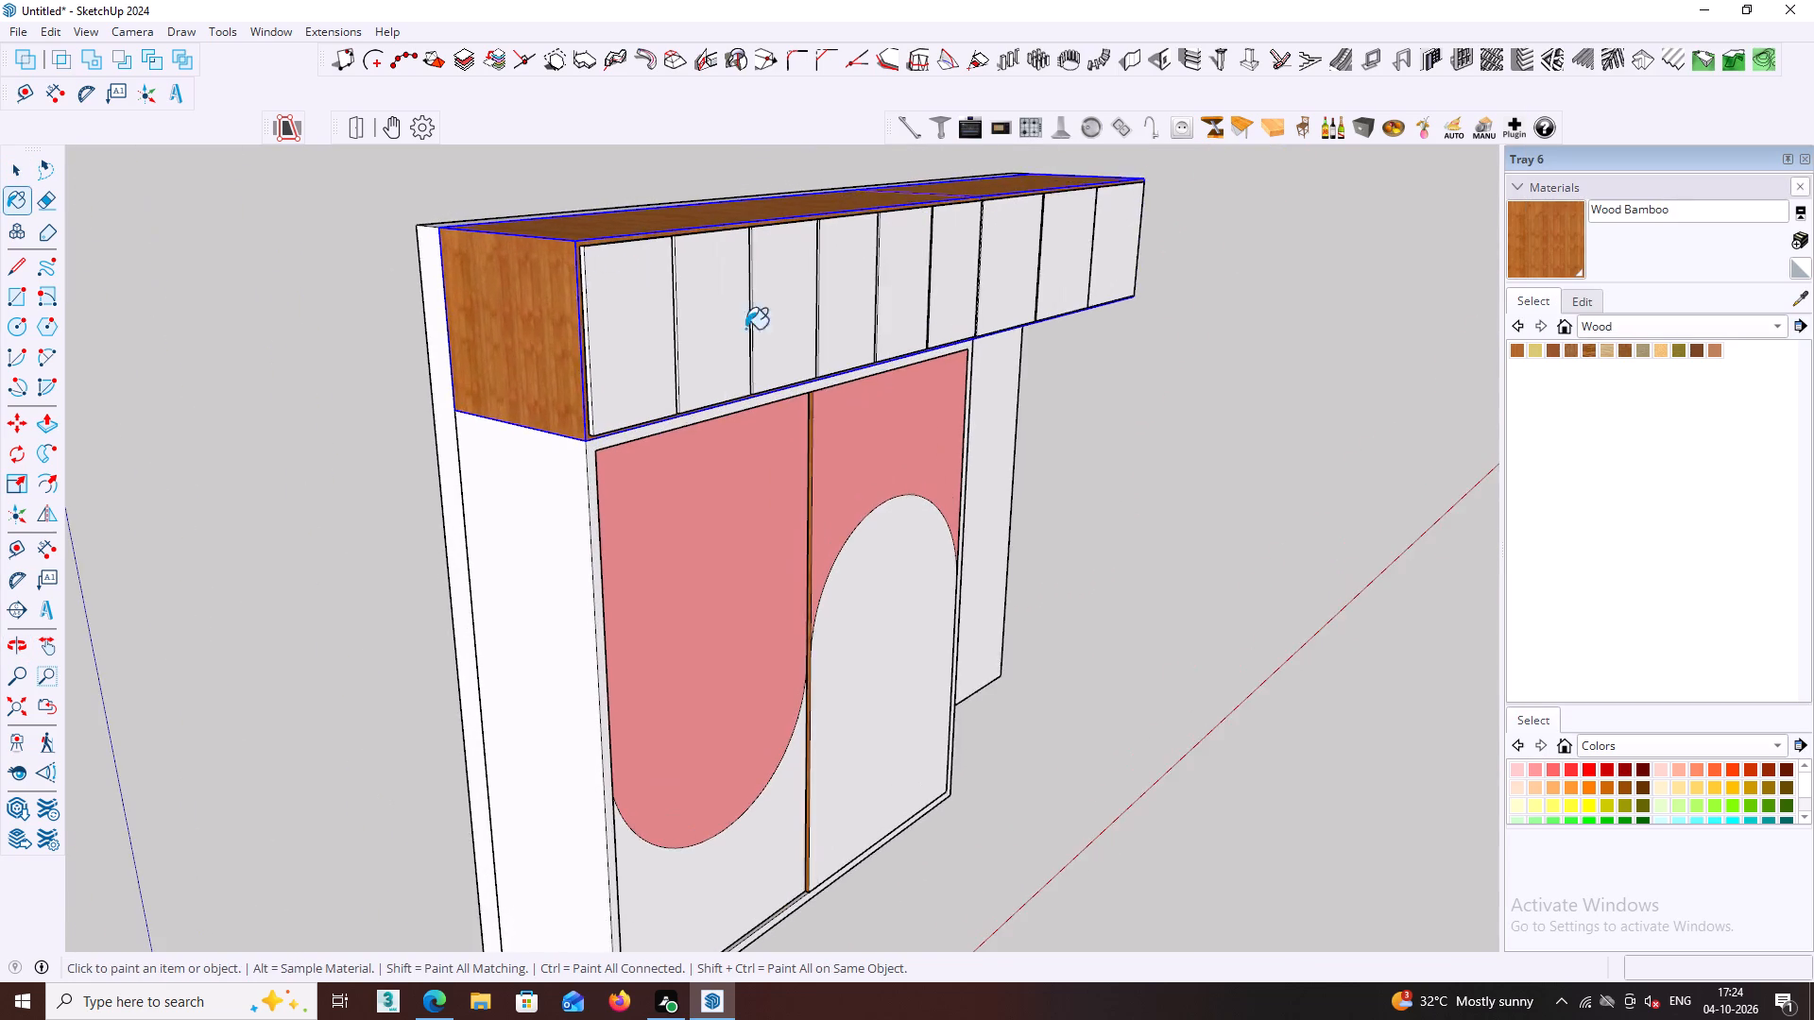
middle_drag(803, 320, 514, 305)
middle_drag(1078, 340, 751, 322)
middle_drag(1132, 369, 614, 109)
scroll(862, 331, down, 3)
middle_drag(1072, 534, 1210, 544)
click(918, 516)
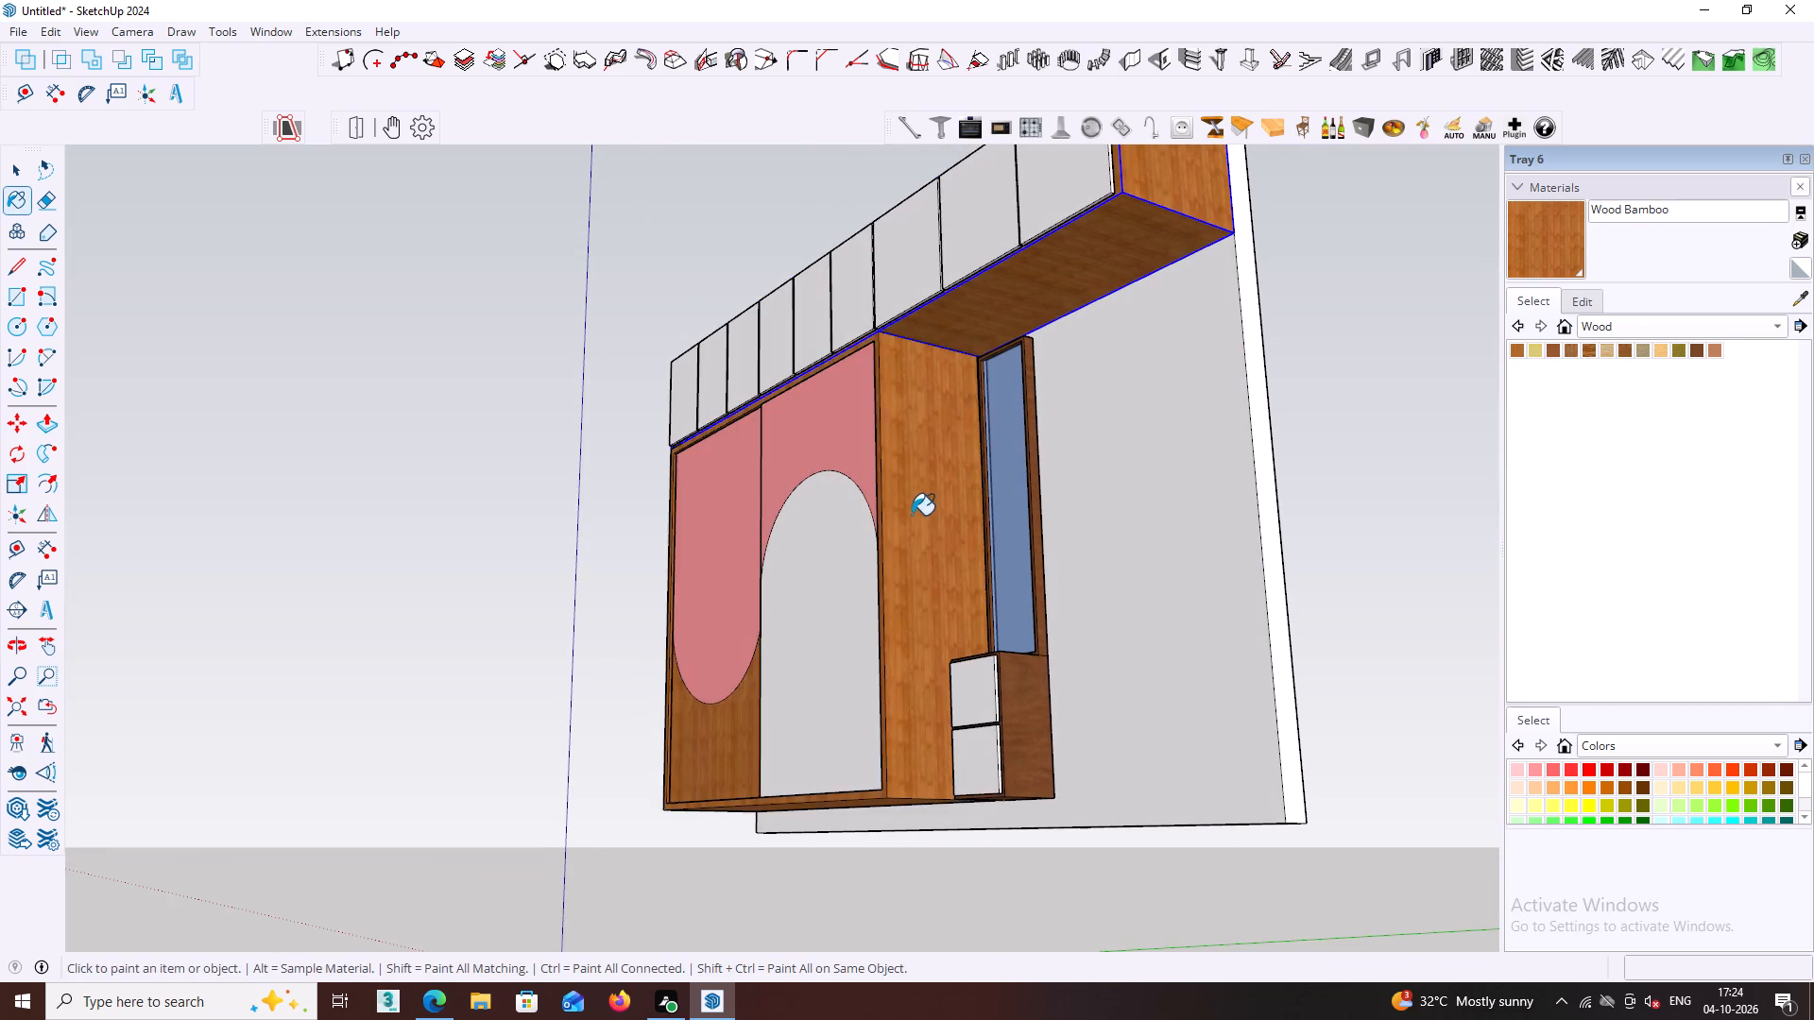
middle_drag(912, 513, 1098, 555)
middle_drag(1017, 545, 1095, 711)
middle_drag(1030, 633, 1100, 768)
scroll(1032, 641, down, 1)
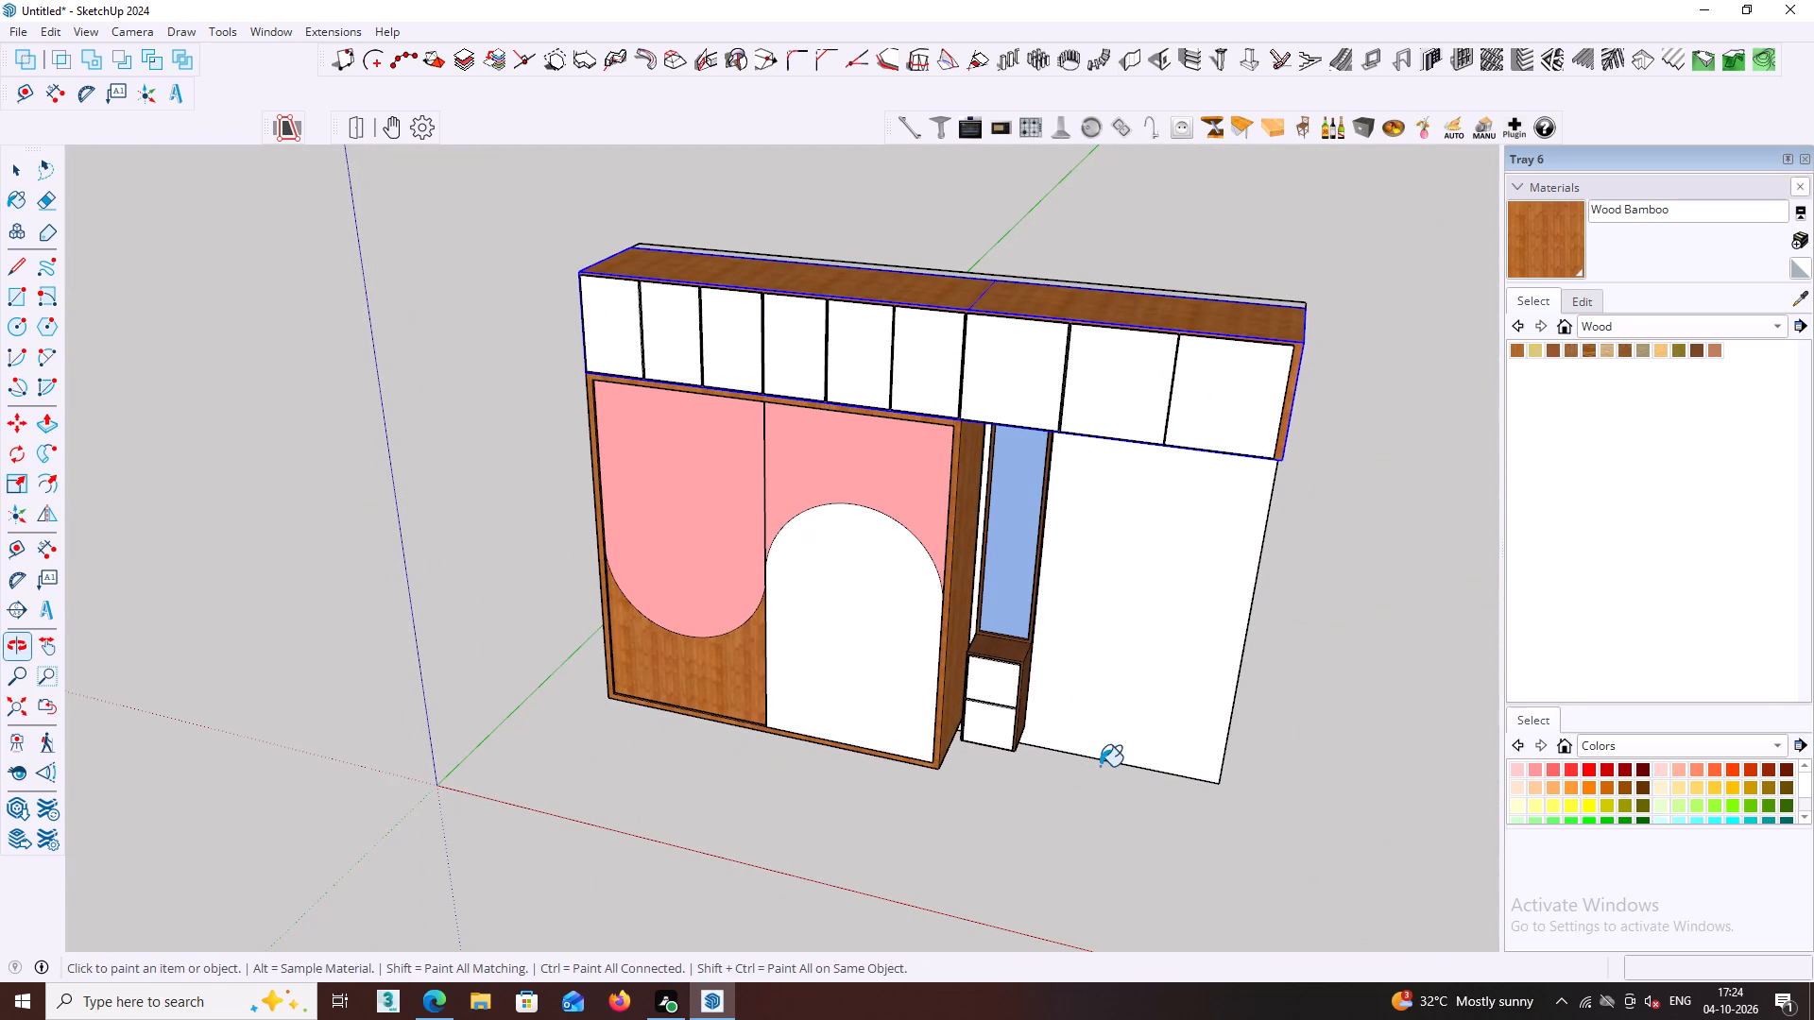
key(space)
click(1365, 681)
Sample the pink Color A02 from the wardrobe's arched door and paint all nine overhead cabinet doors with it.
middle_drag(1319, 641, 1219, 539)
middle_drag(1014, 508, 1192, 775)
middle_drag(952, 620, 1112, 648)
middle_drag(1193, 417, 1087, 421)
click(1798, 297)
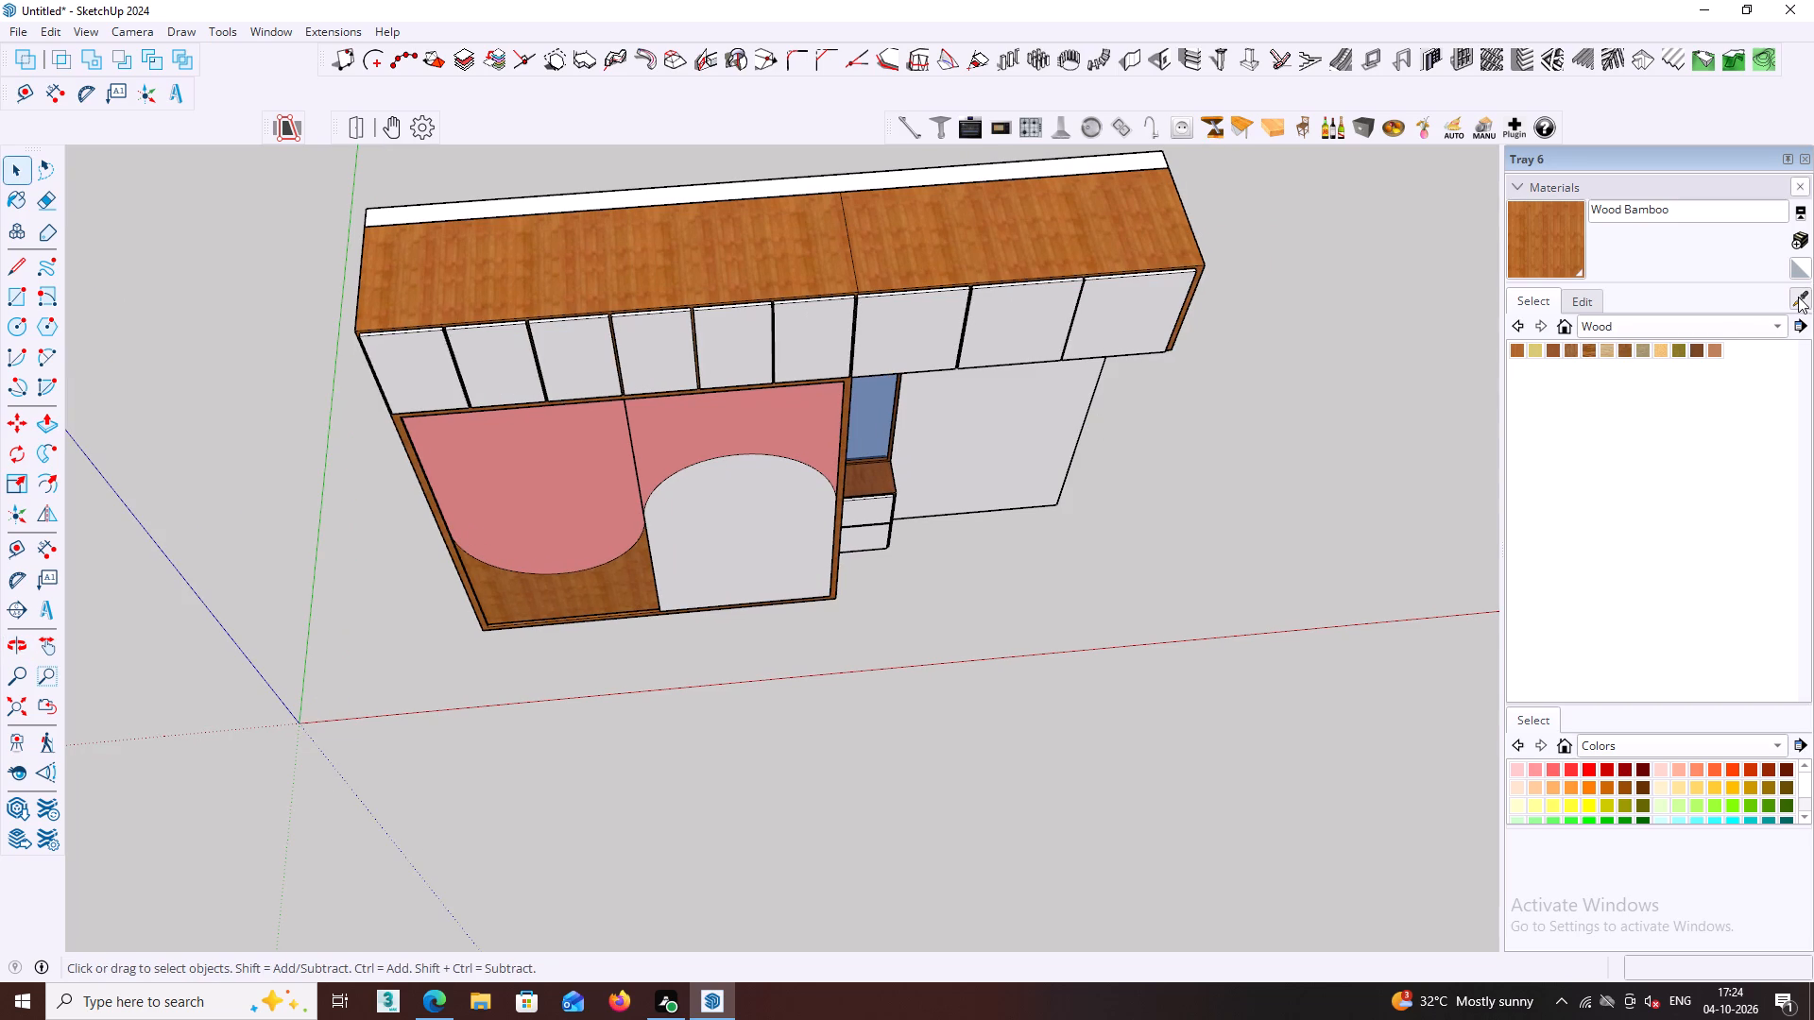
click(765, 444)
click(747, 364)
click(829, 361)
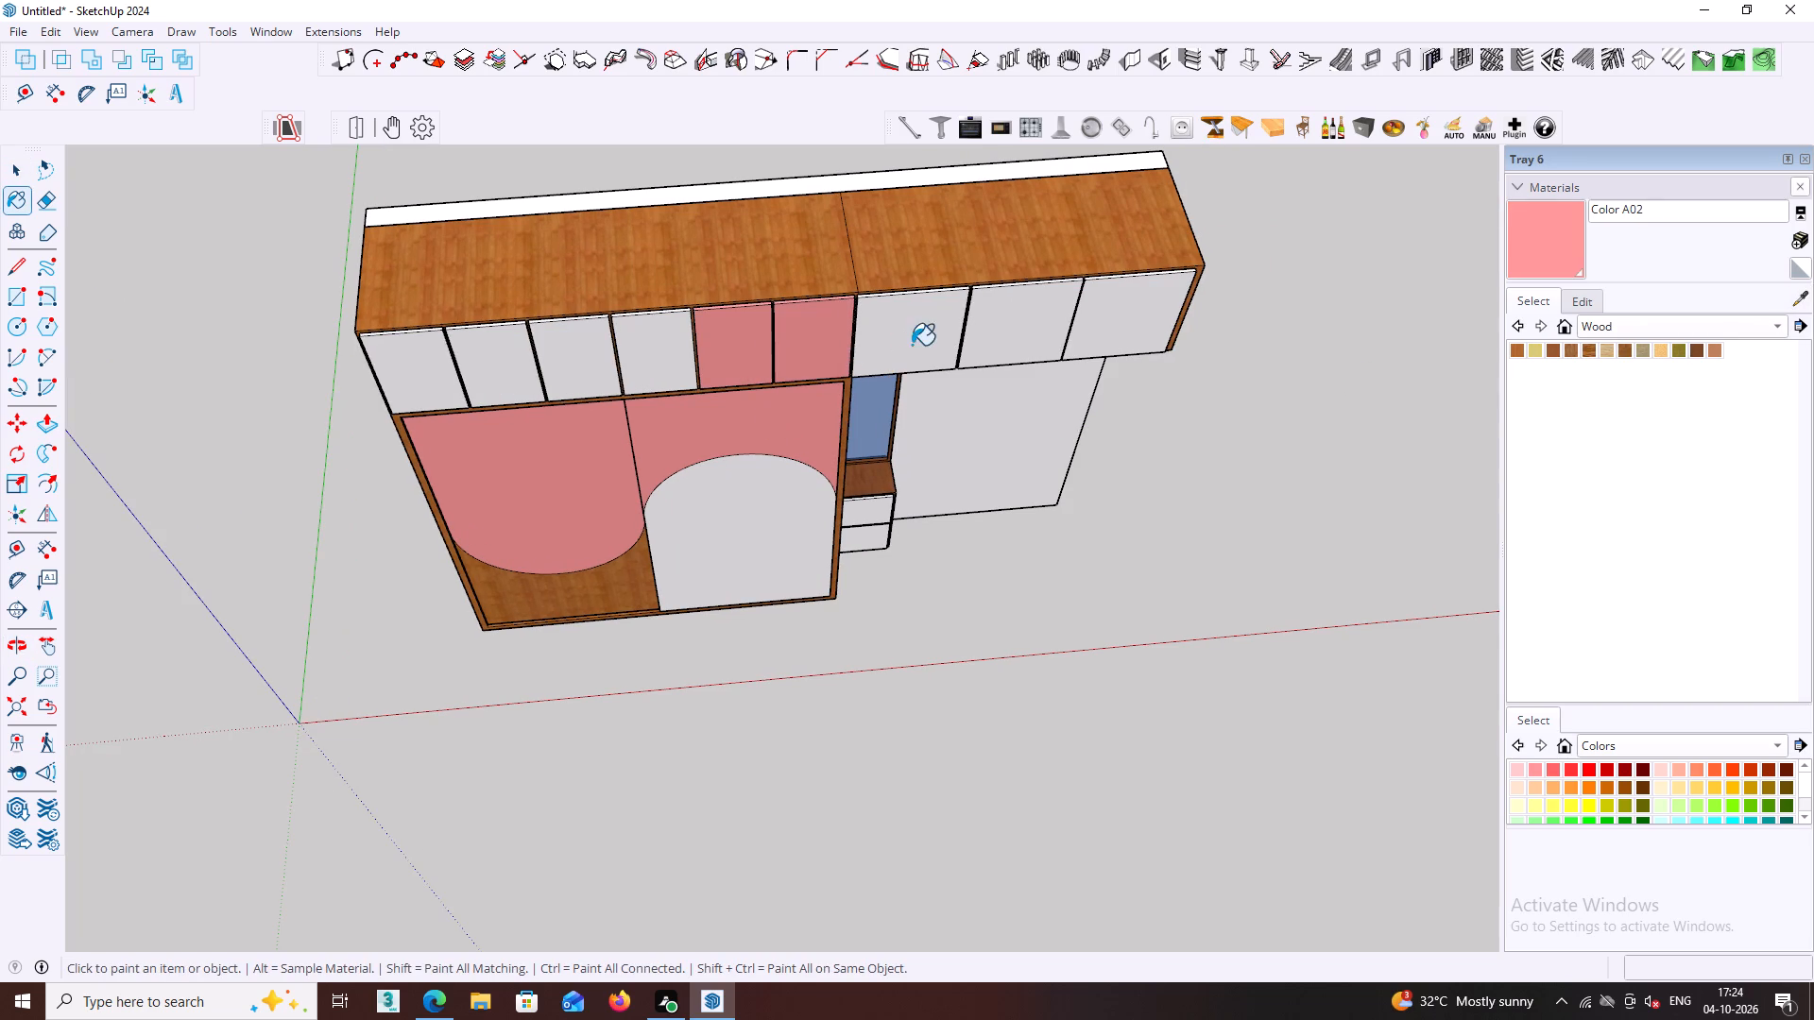
click(912, 345)
click(1044, 345)
click(1170, 337)
key(ctrl+z)
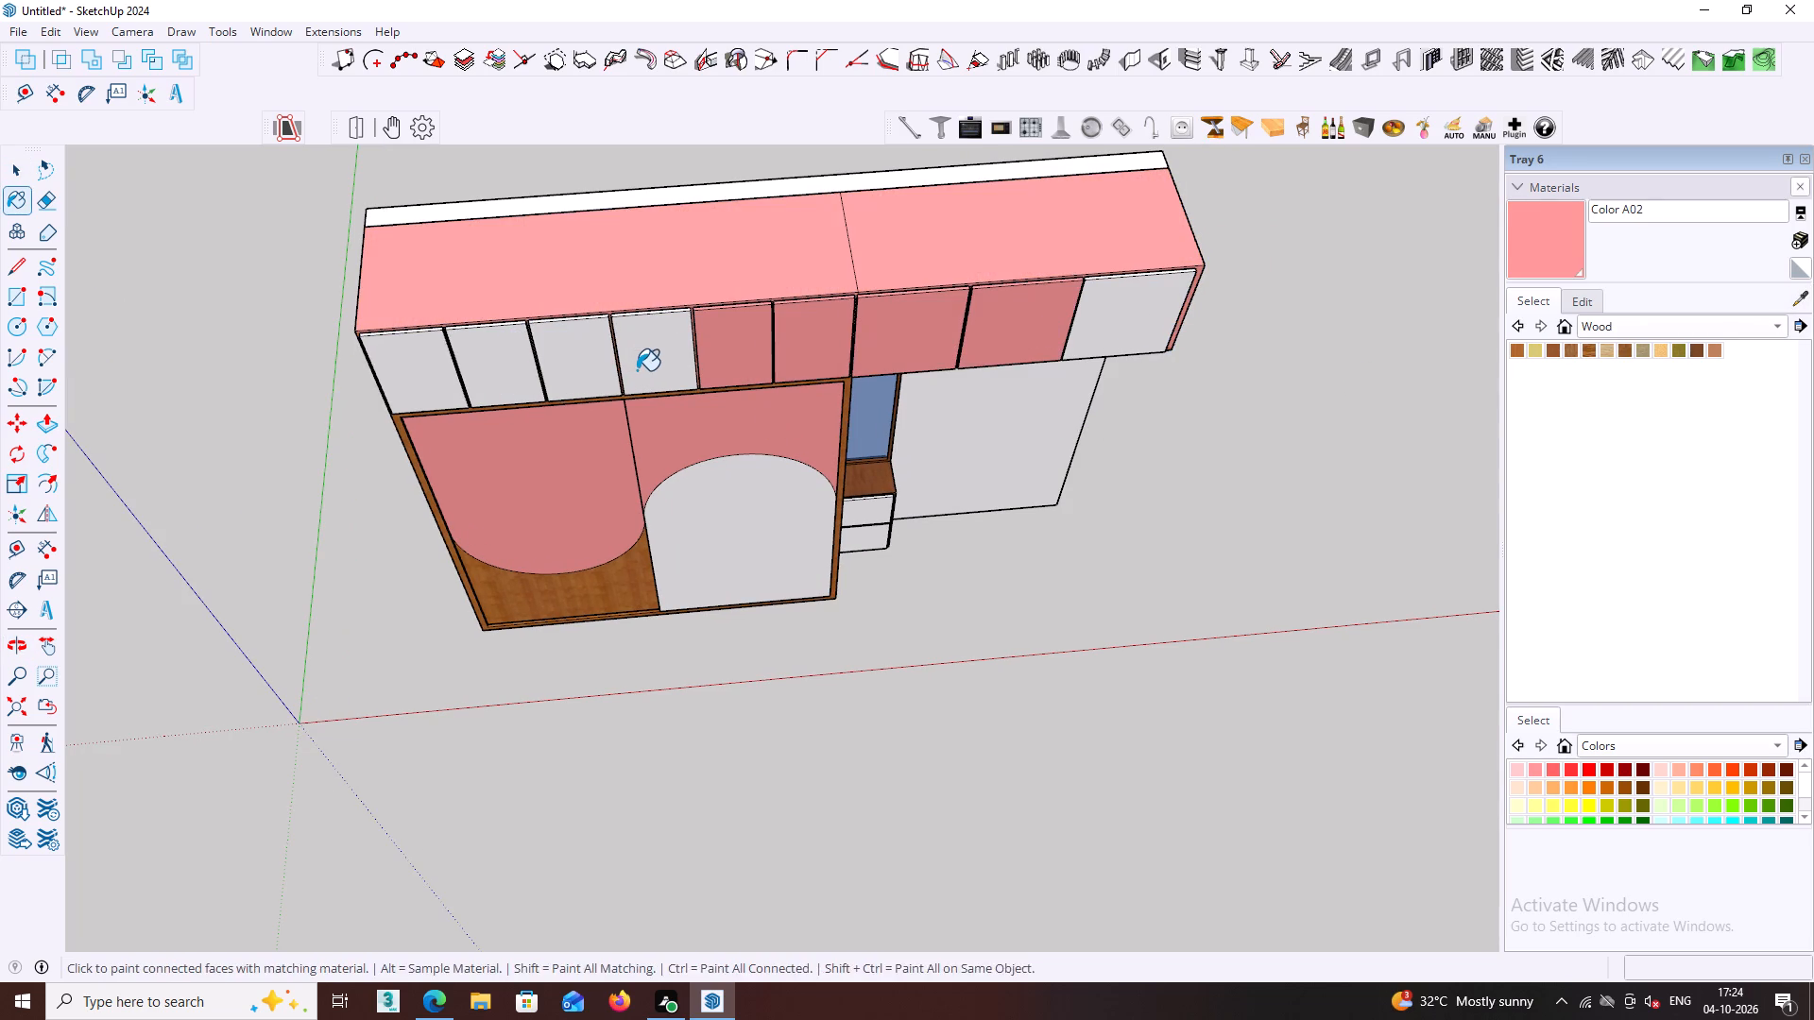
click(1124, 342)
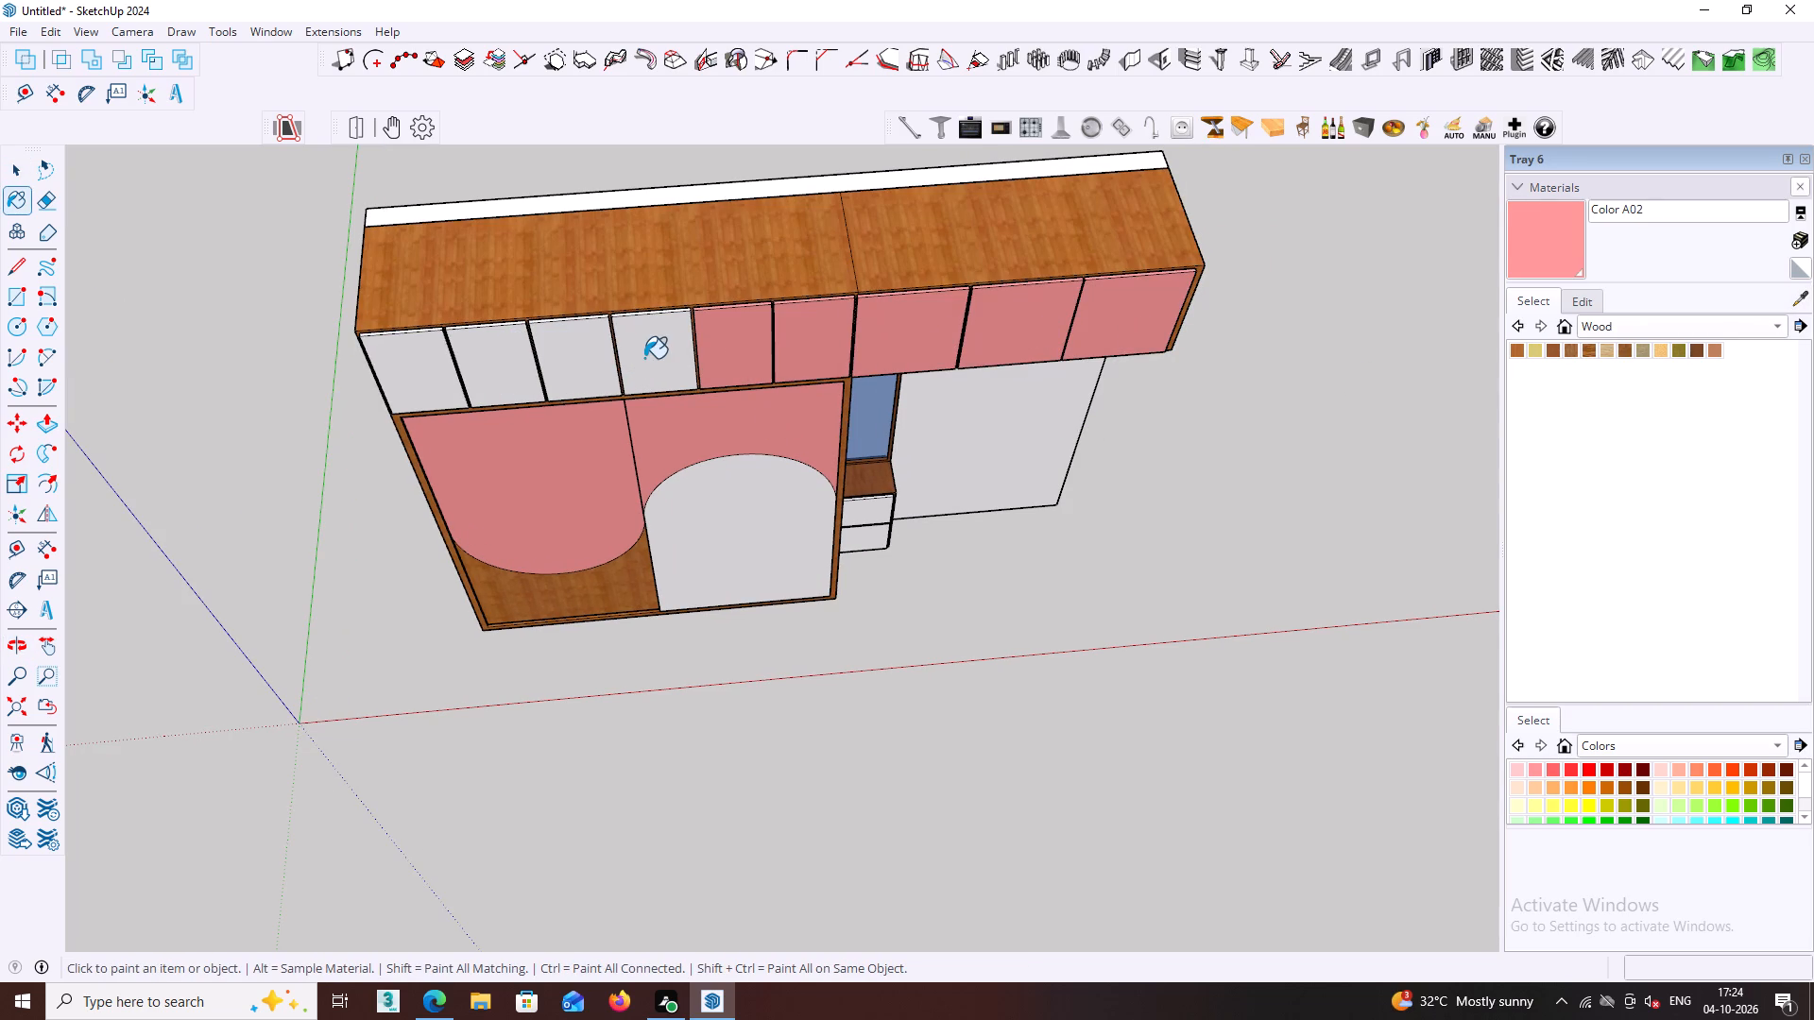
click(643, 358)
click(573, 358)
click(481, 361)
click(406, 361)
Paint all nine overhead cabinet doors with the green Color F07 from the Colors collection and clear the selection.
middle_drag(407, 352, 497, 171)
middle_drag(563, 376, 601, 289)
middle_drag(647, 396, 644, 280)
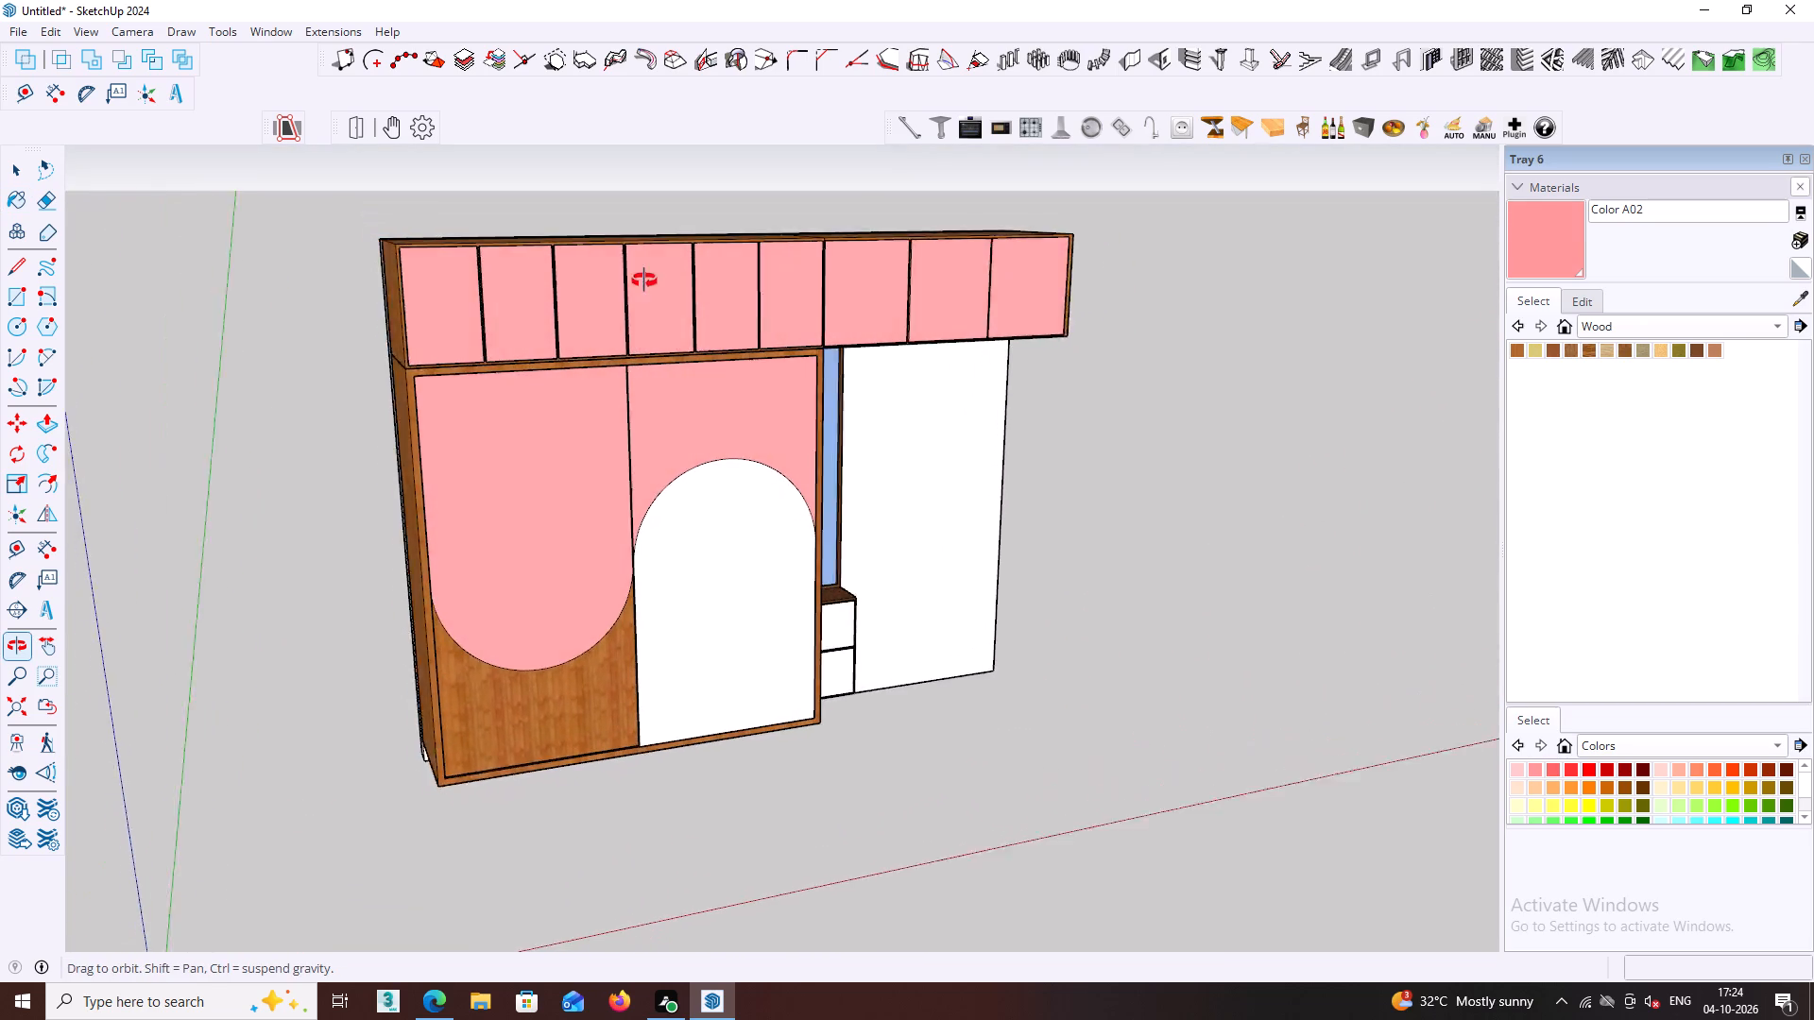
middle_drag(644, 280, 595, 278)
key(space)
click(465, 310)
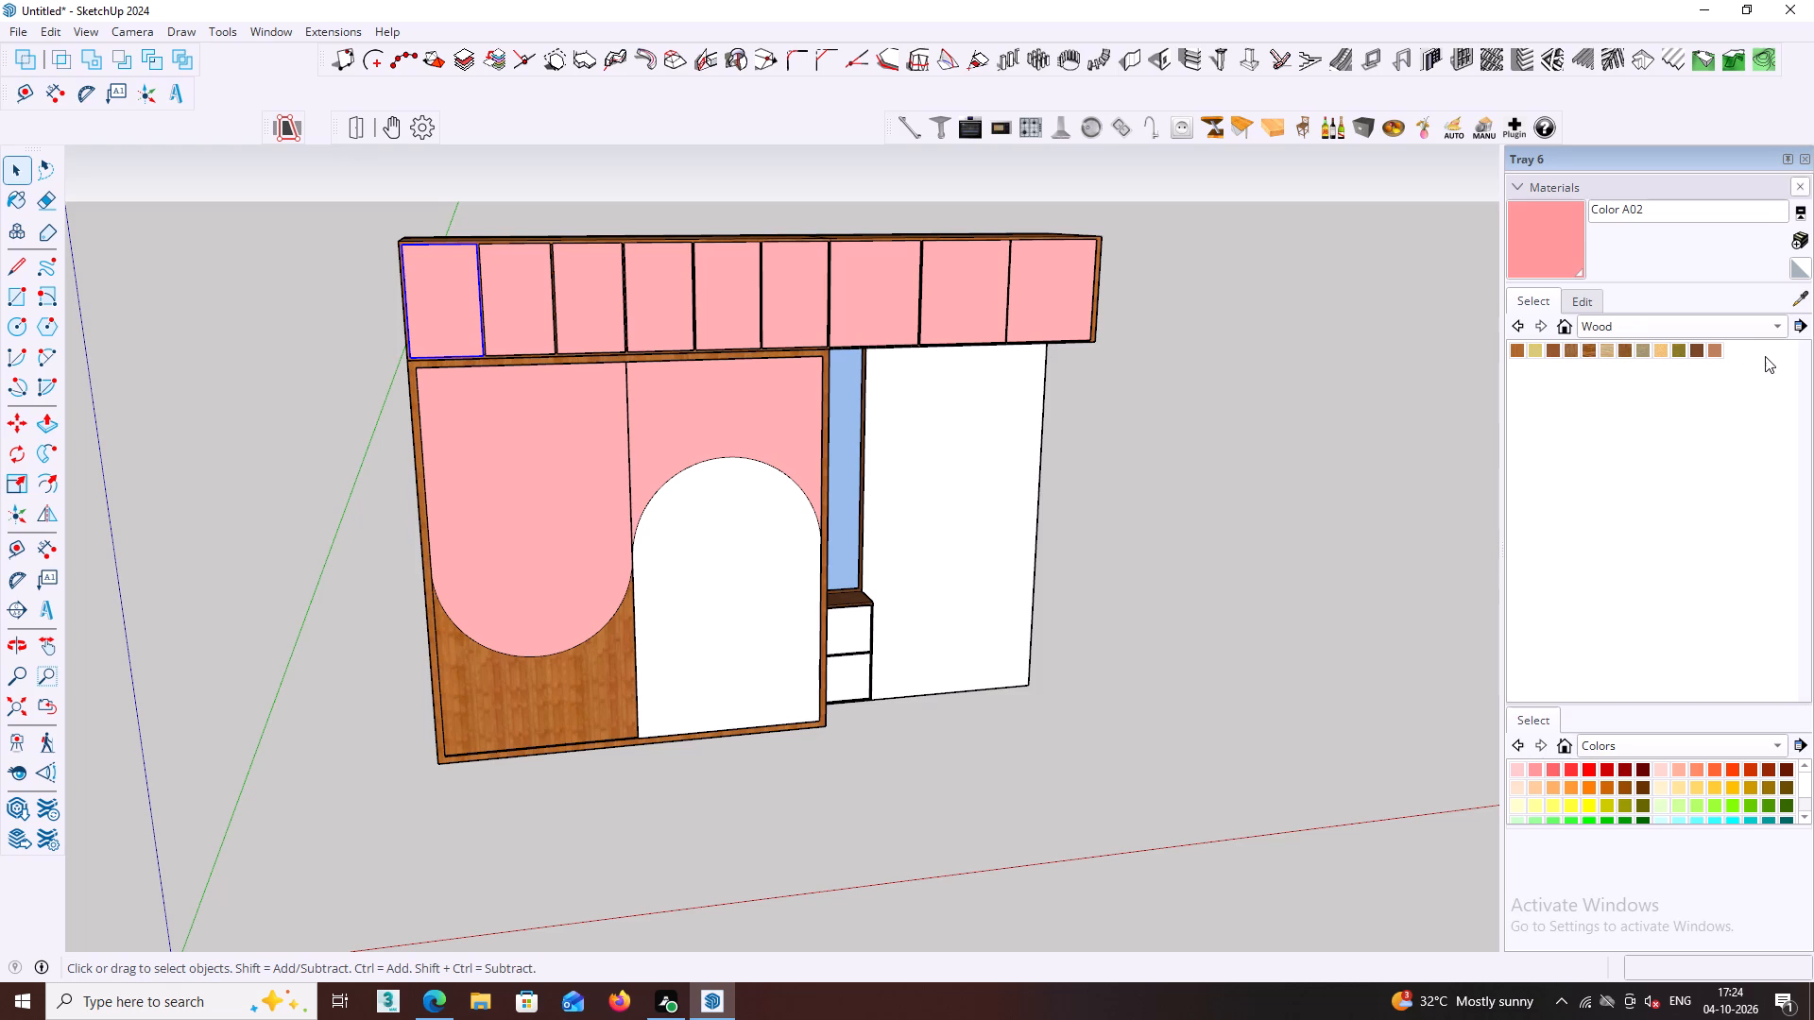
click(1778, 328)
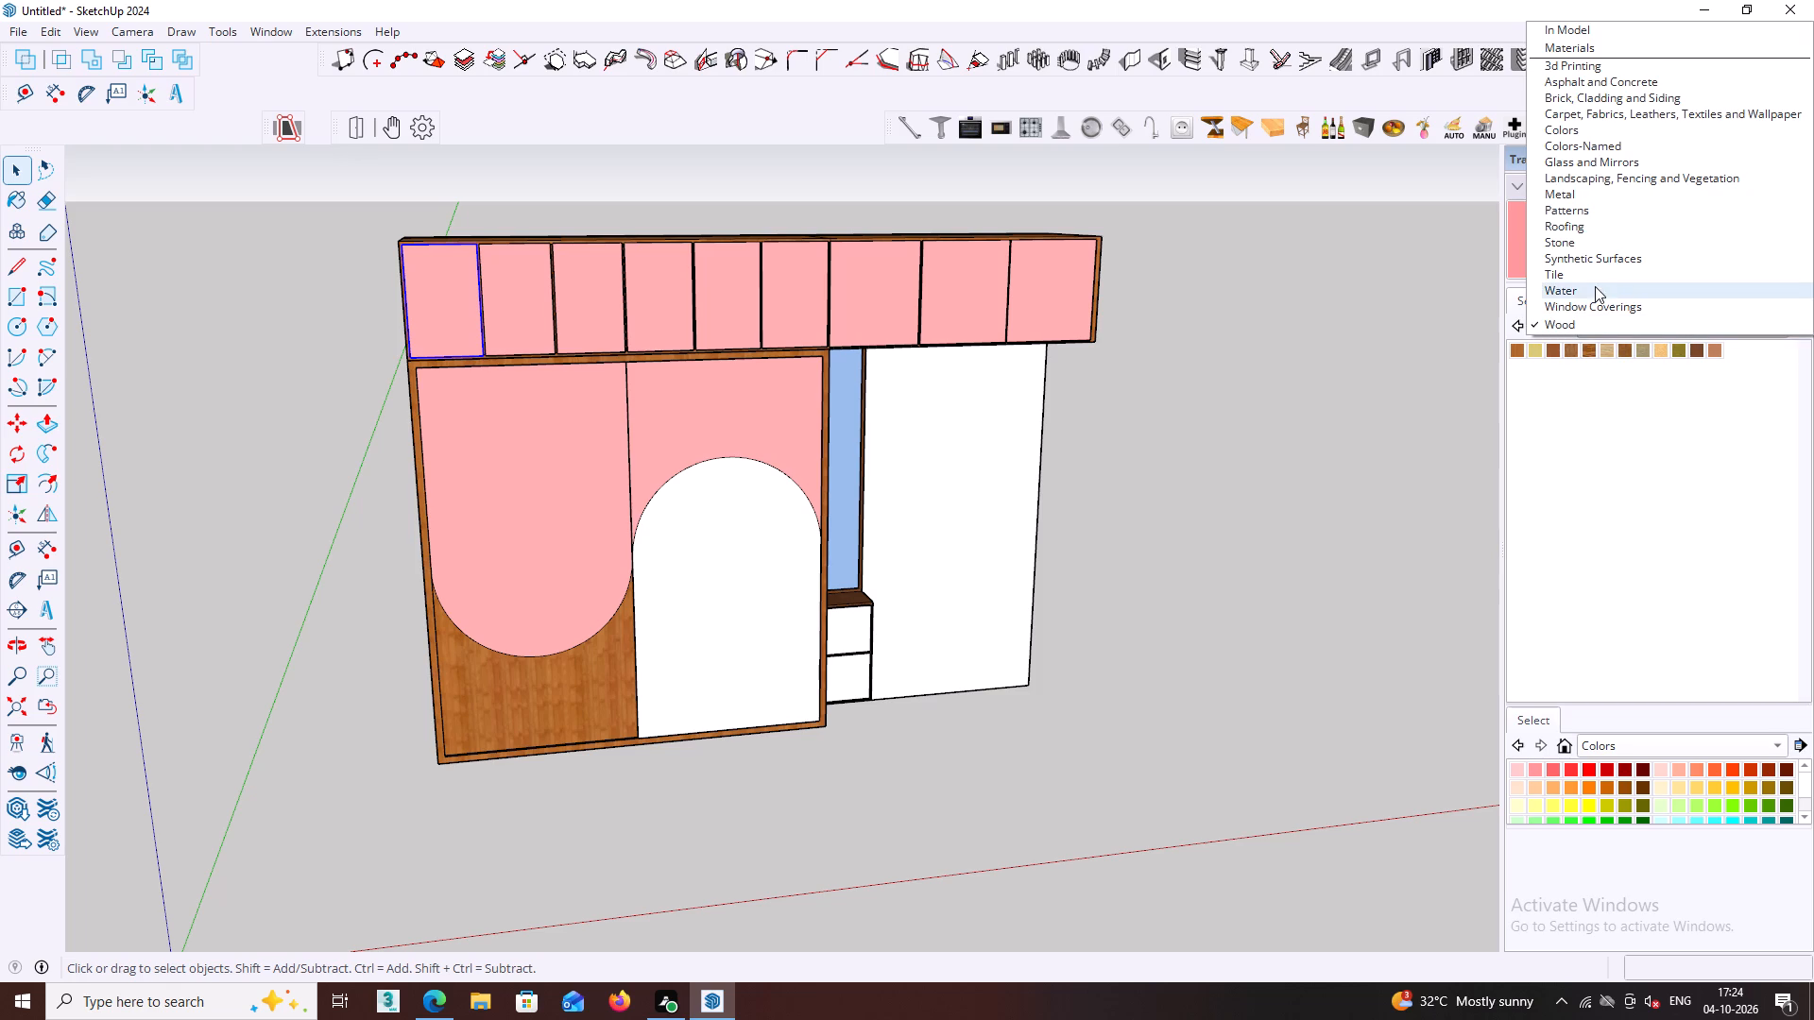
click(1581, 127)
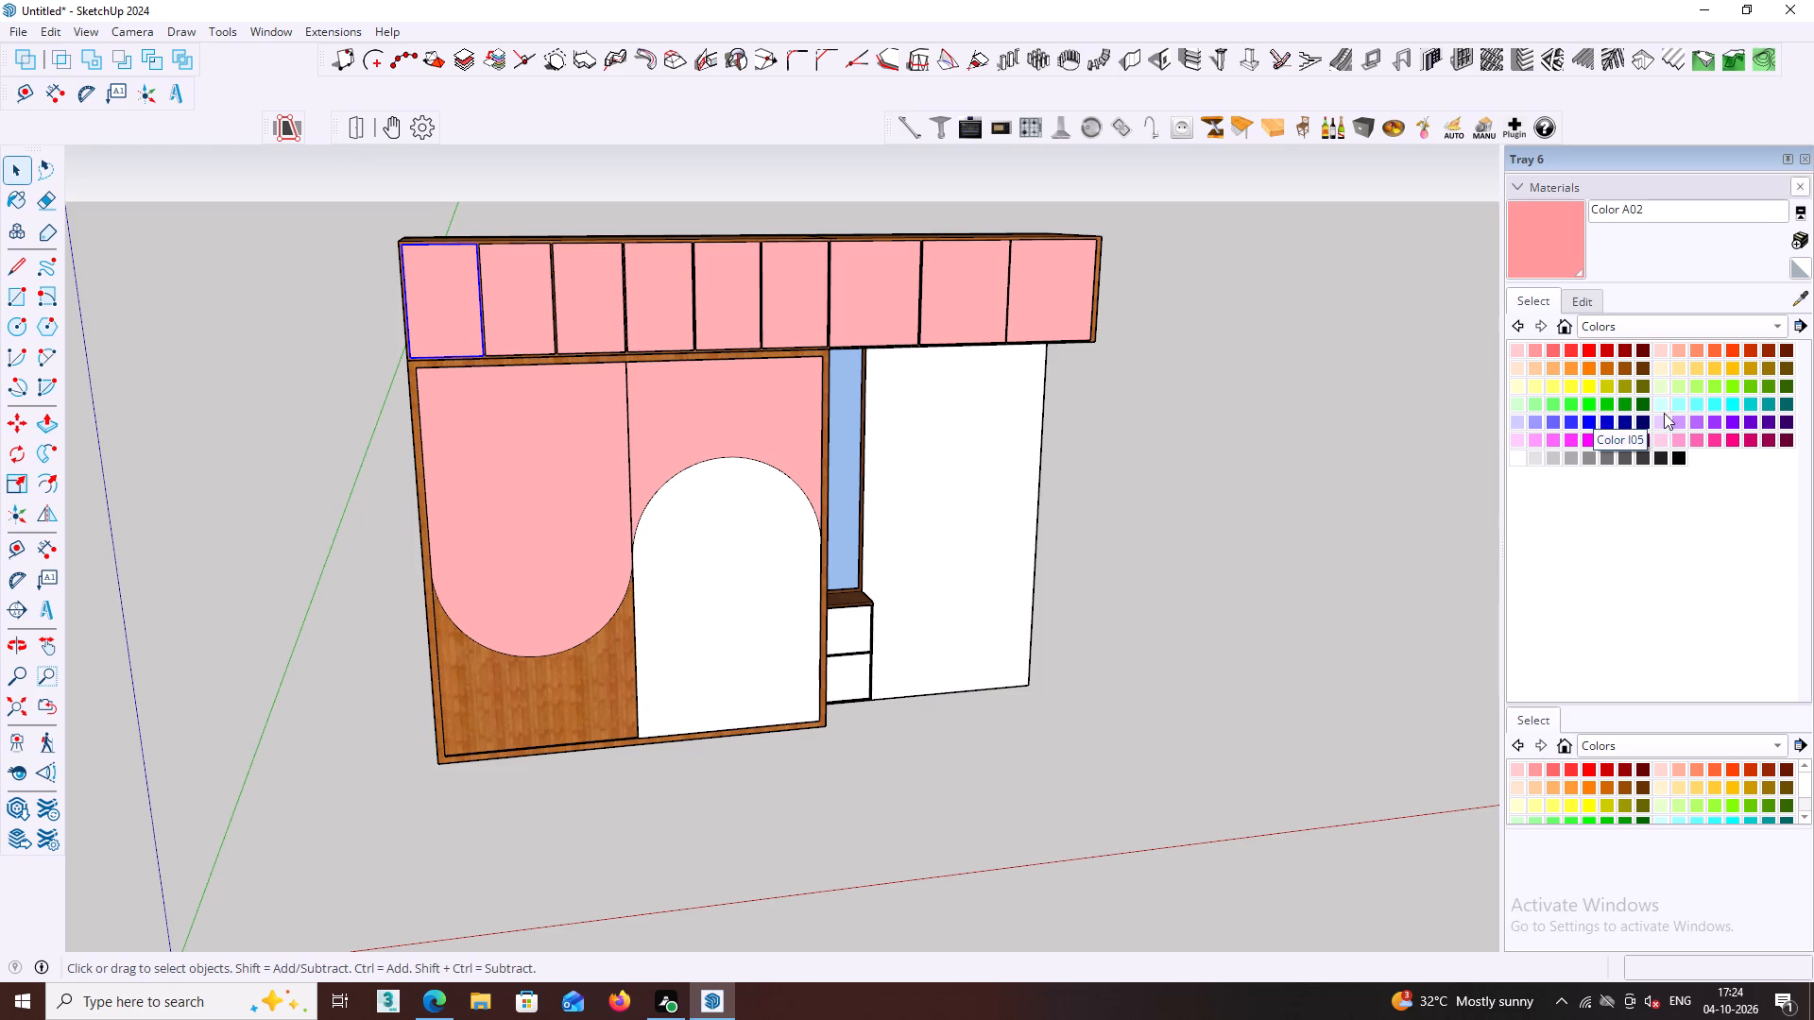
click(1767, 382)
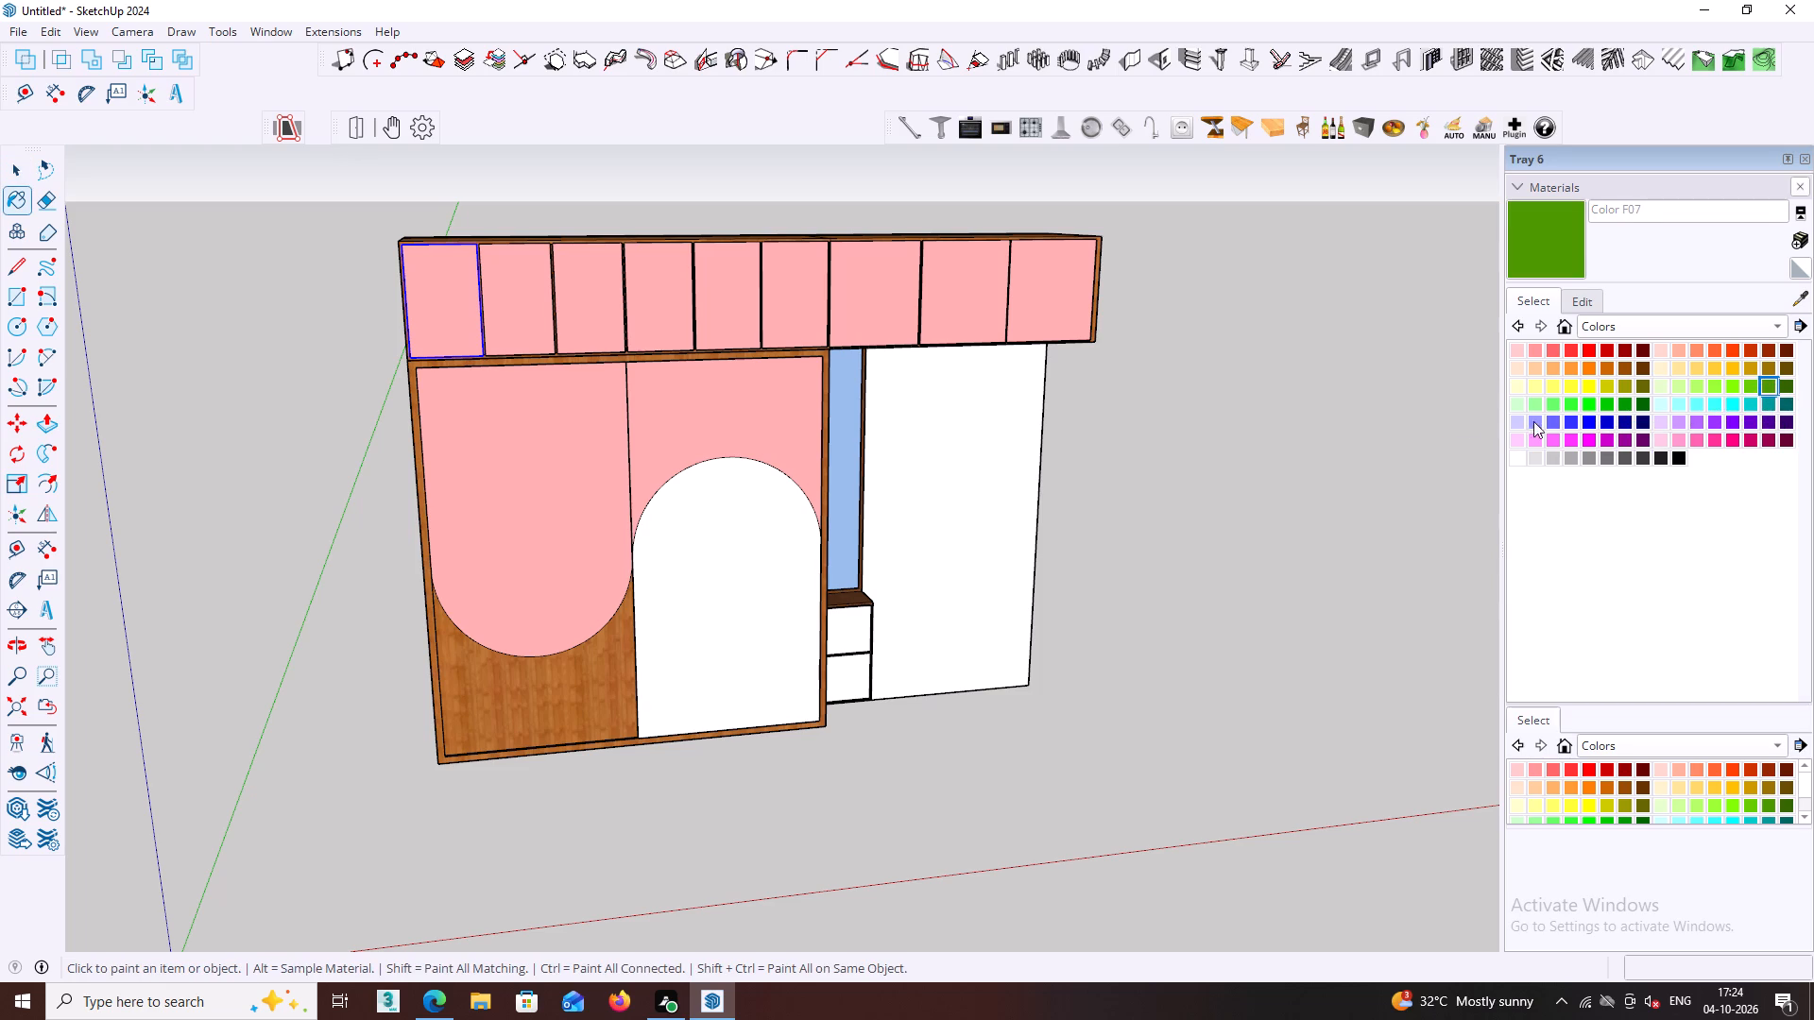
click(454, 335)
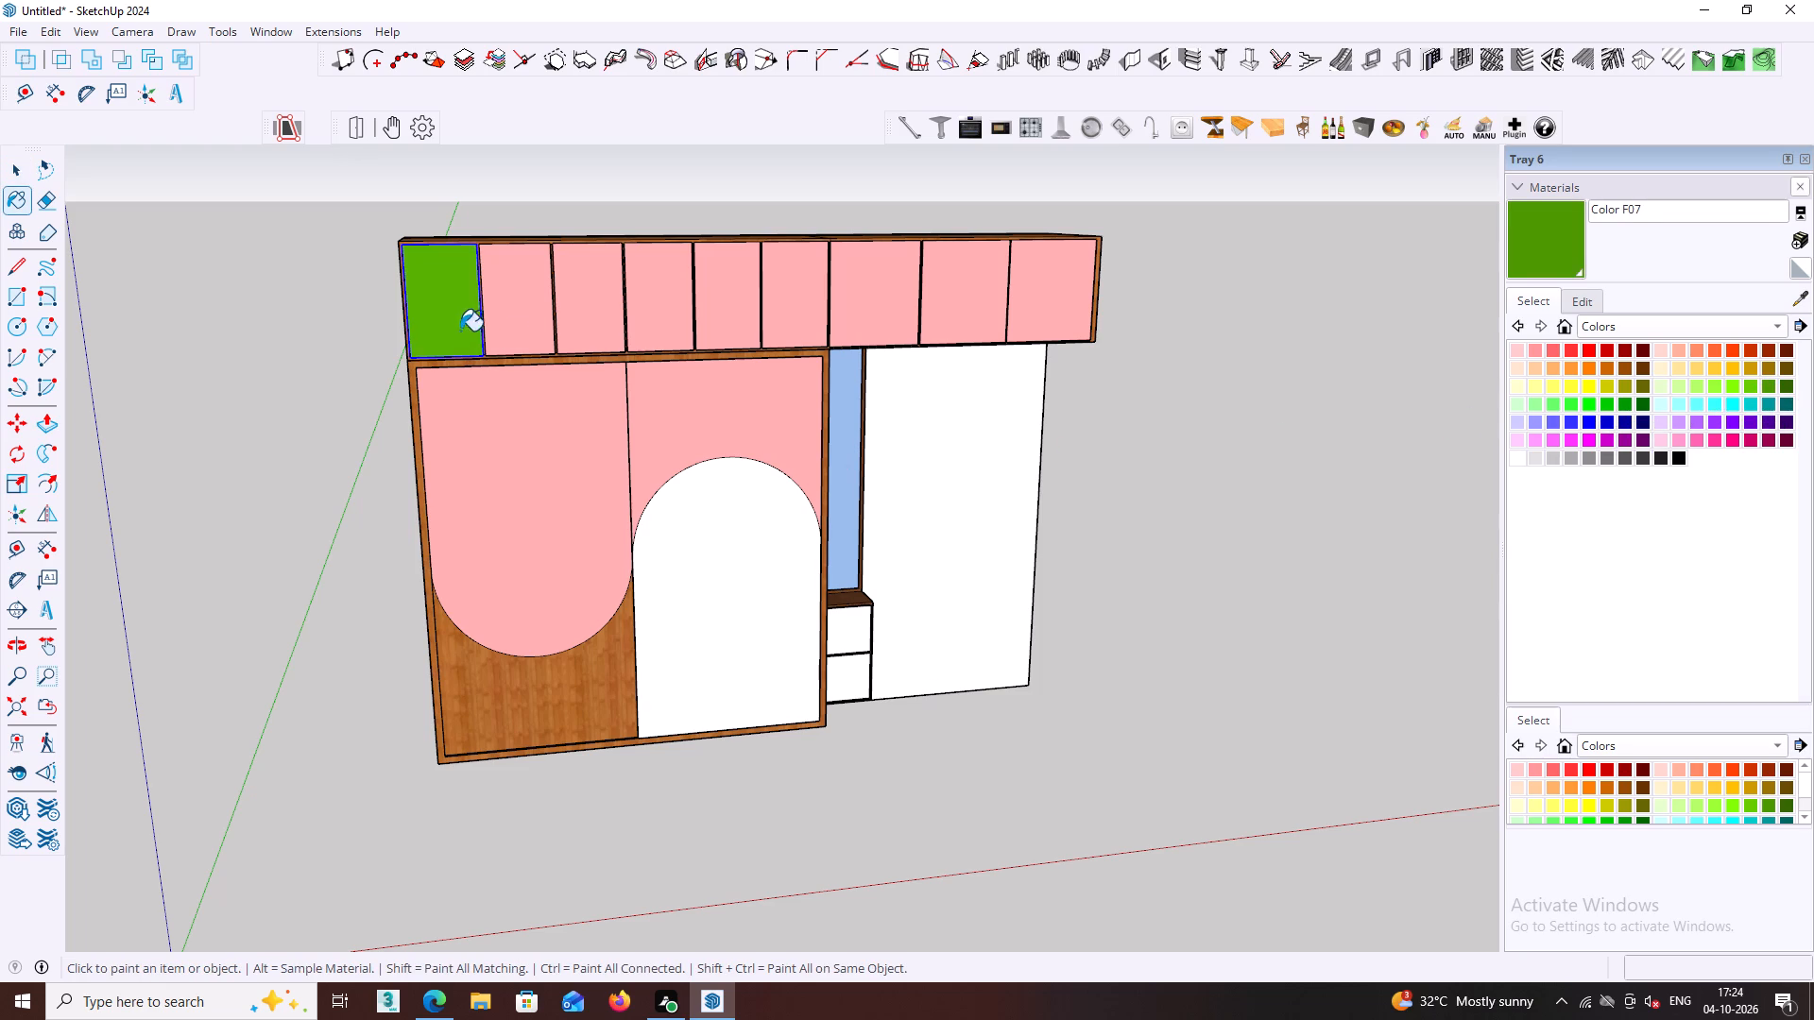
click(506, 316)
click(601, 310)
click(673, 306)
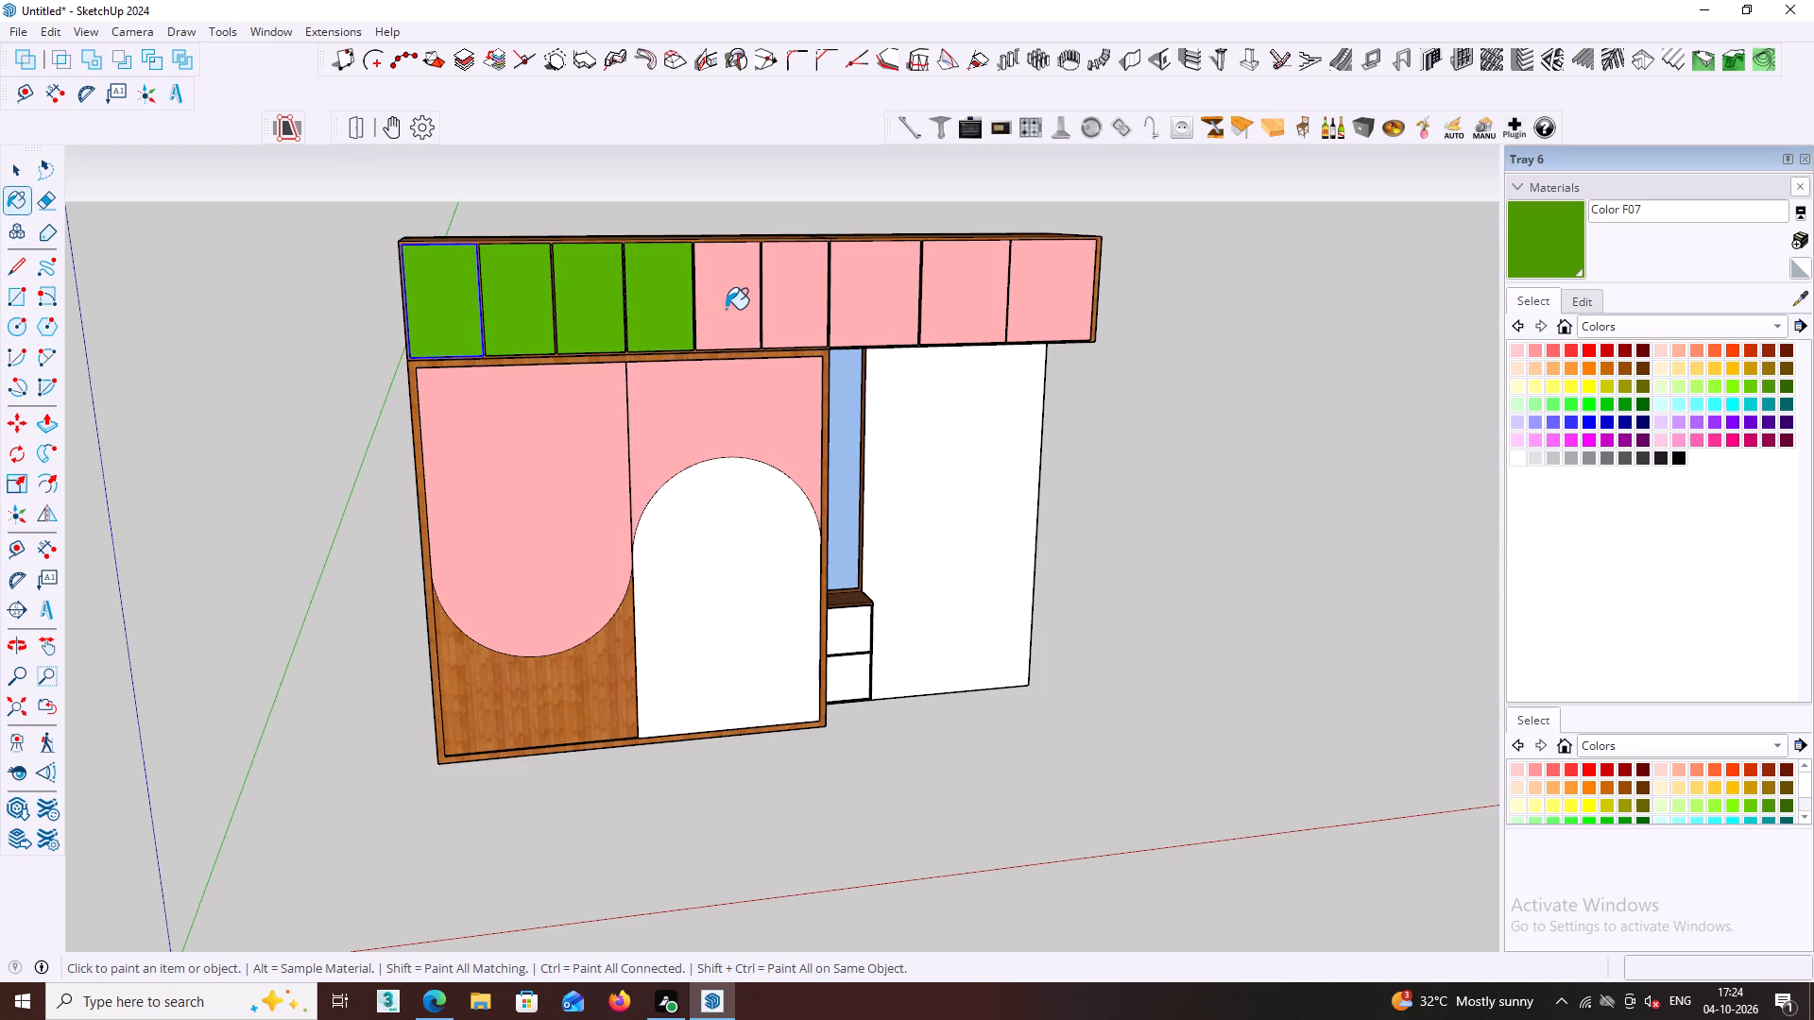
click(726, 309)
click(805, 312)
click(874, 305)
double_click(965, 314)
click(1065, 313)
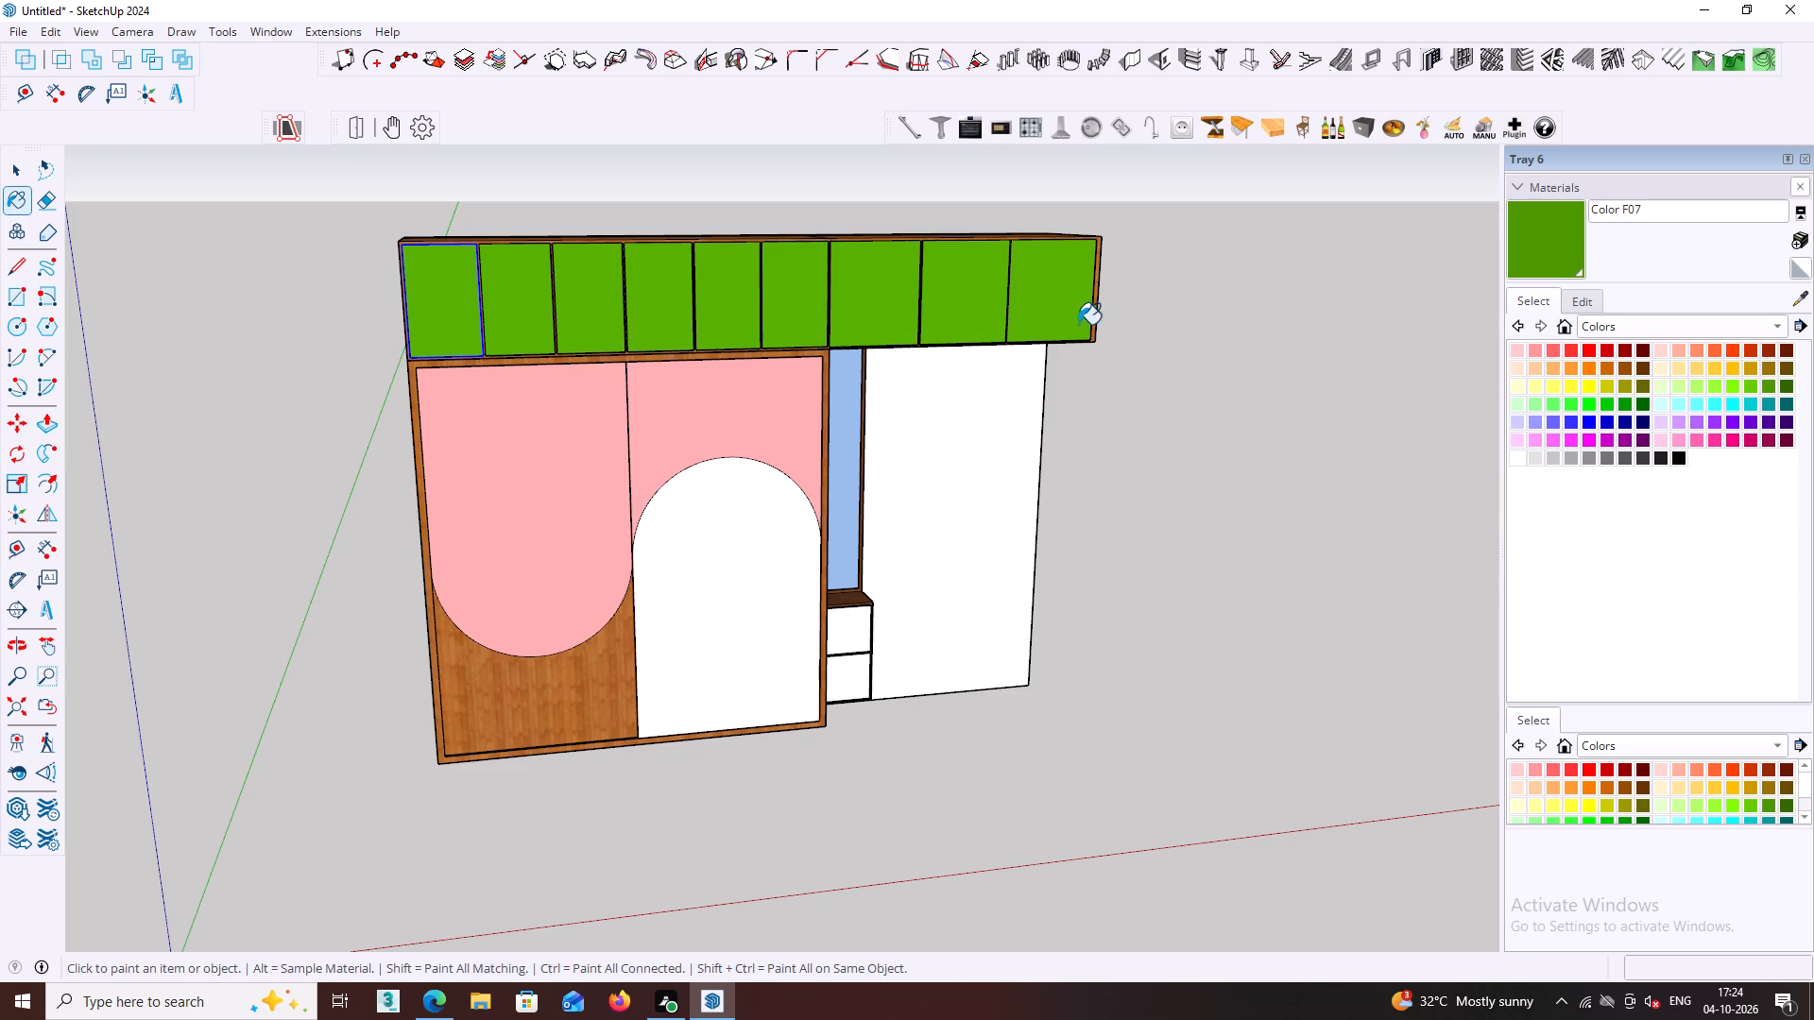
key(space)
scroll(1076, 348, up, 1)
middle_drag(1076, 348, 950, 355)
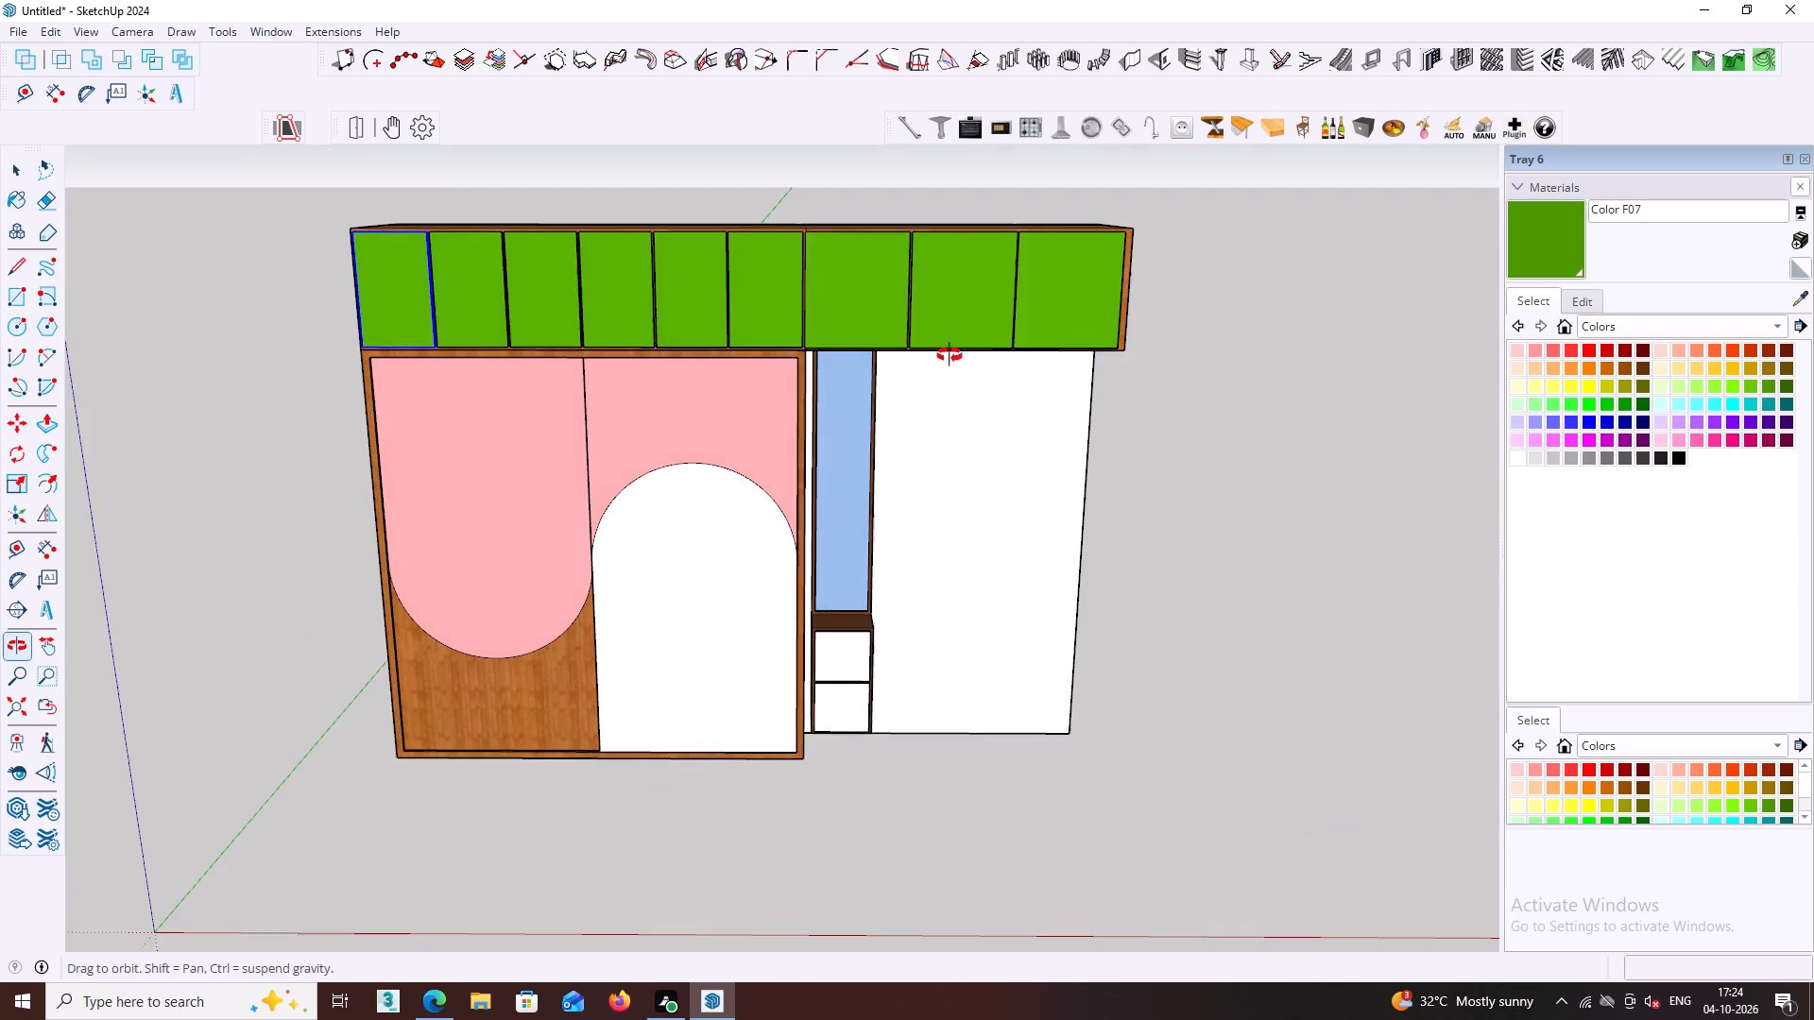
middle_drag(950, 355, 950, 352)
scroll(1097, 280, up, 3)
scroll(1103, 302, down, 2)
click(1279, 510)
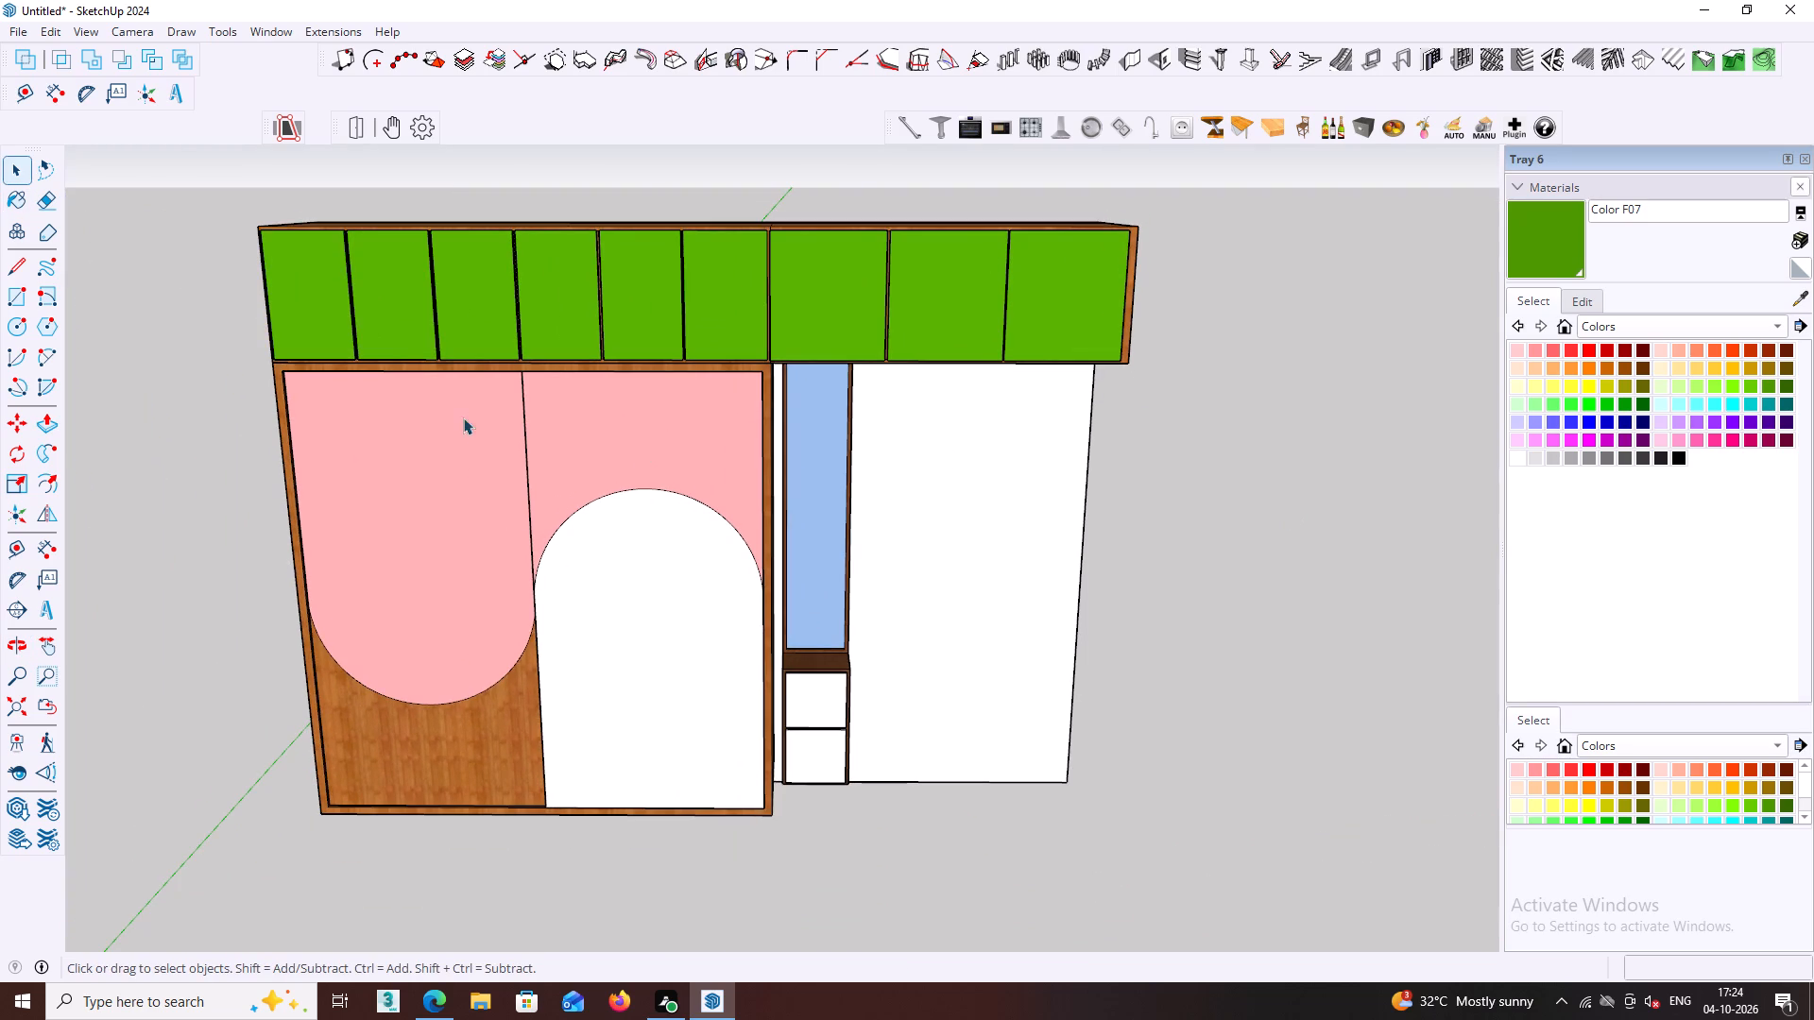
Create a new light green material with RGB values 160, 201, 113, starting from the overhead doors' current colour.
click(324, 298)
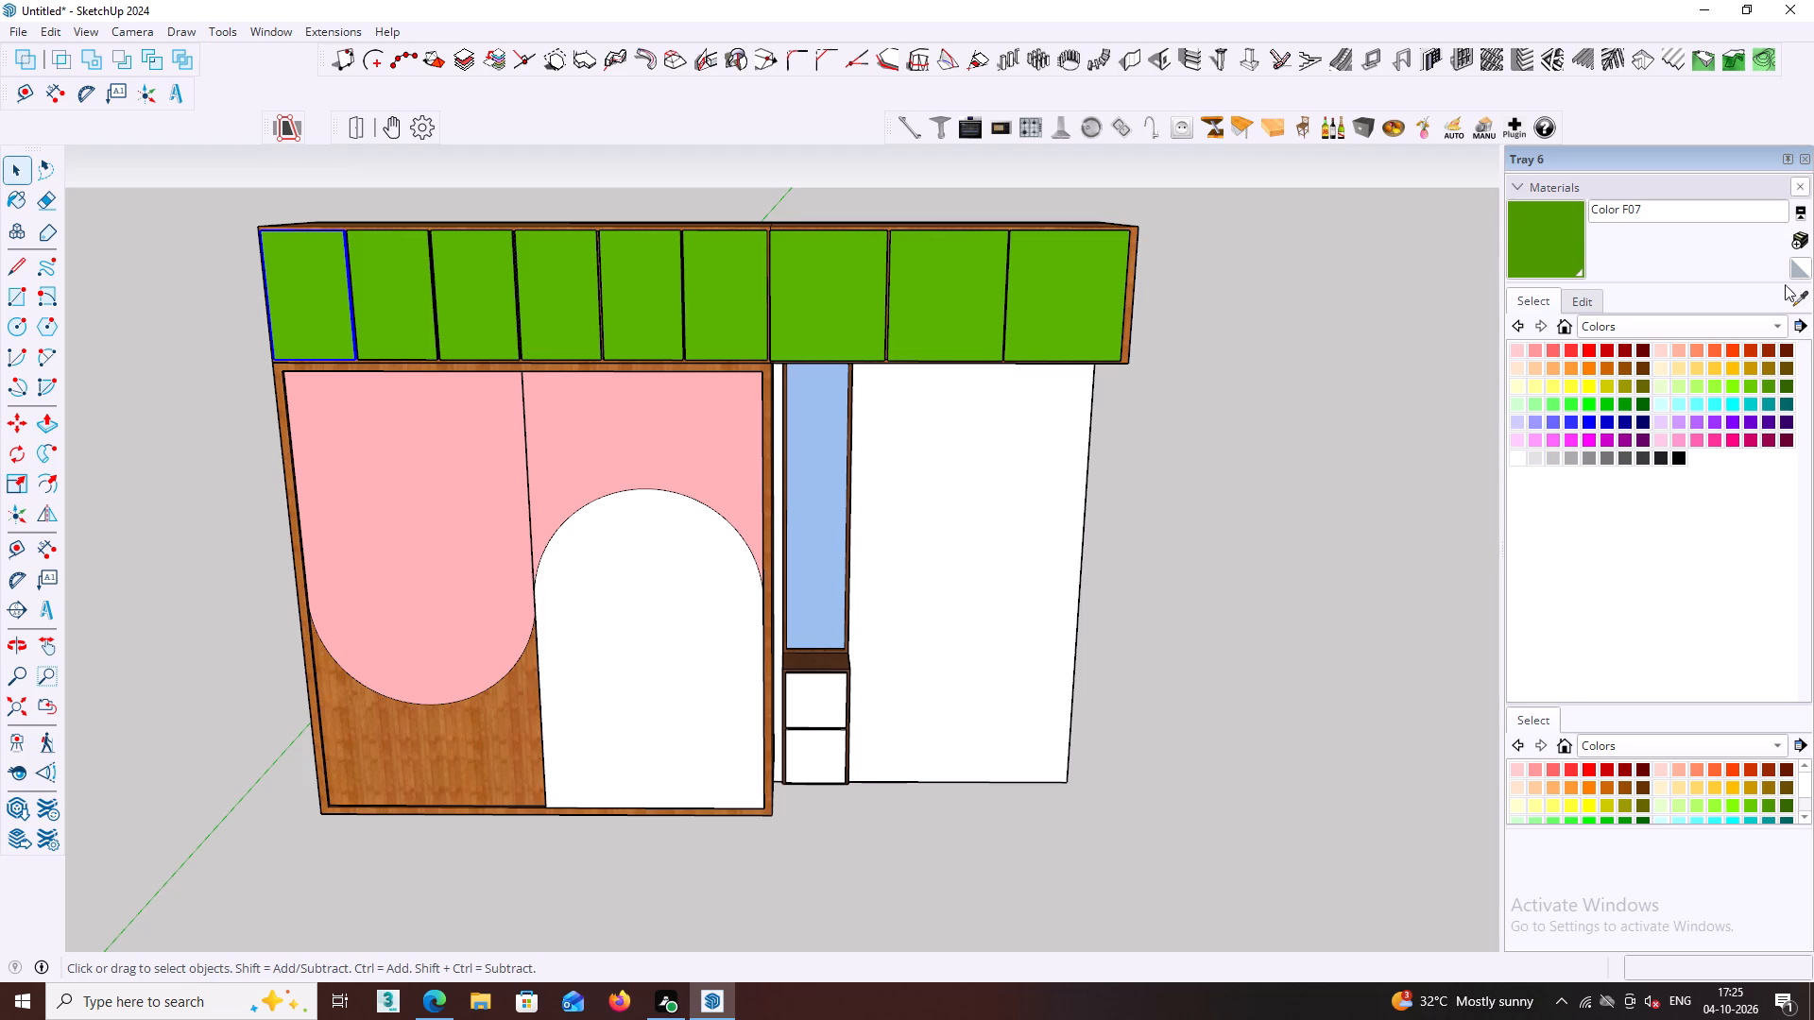
click(1805, 303)
click(336, 307)
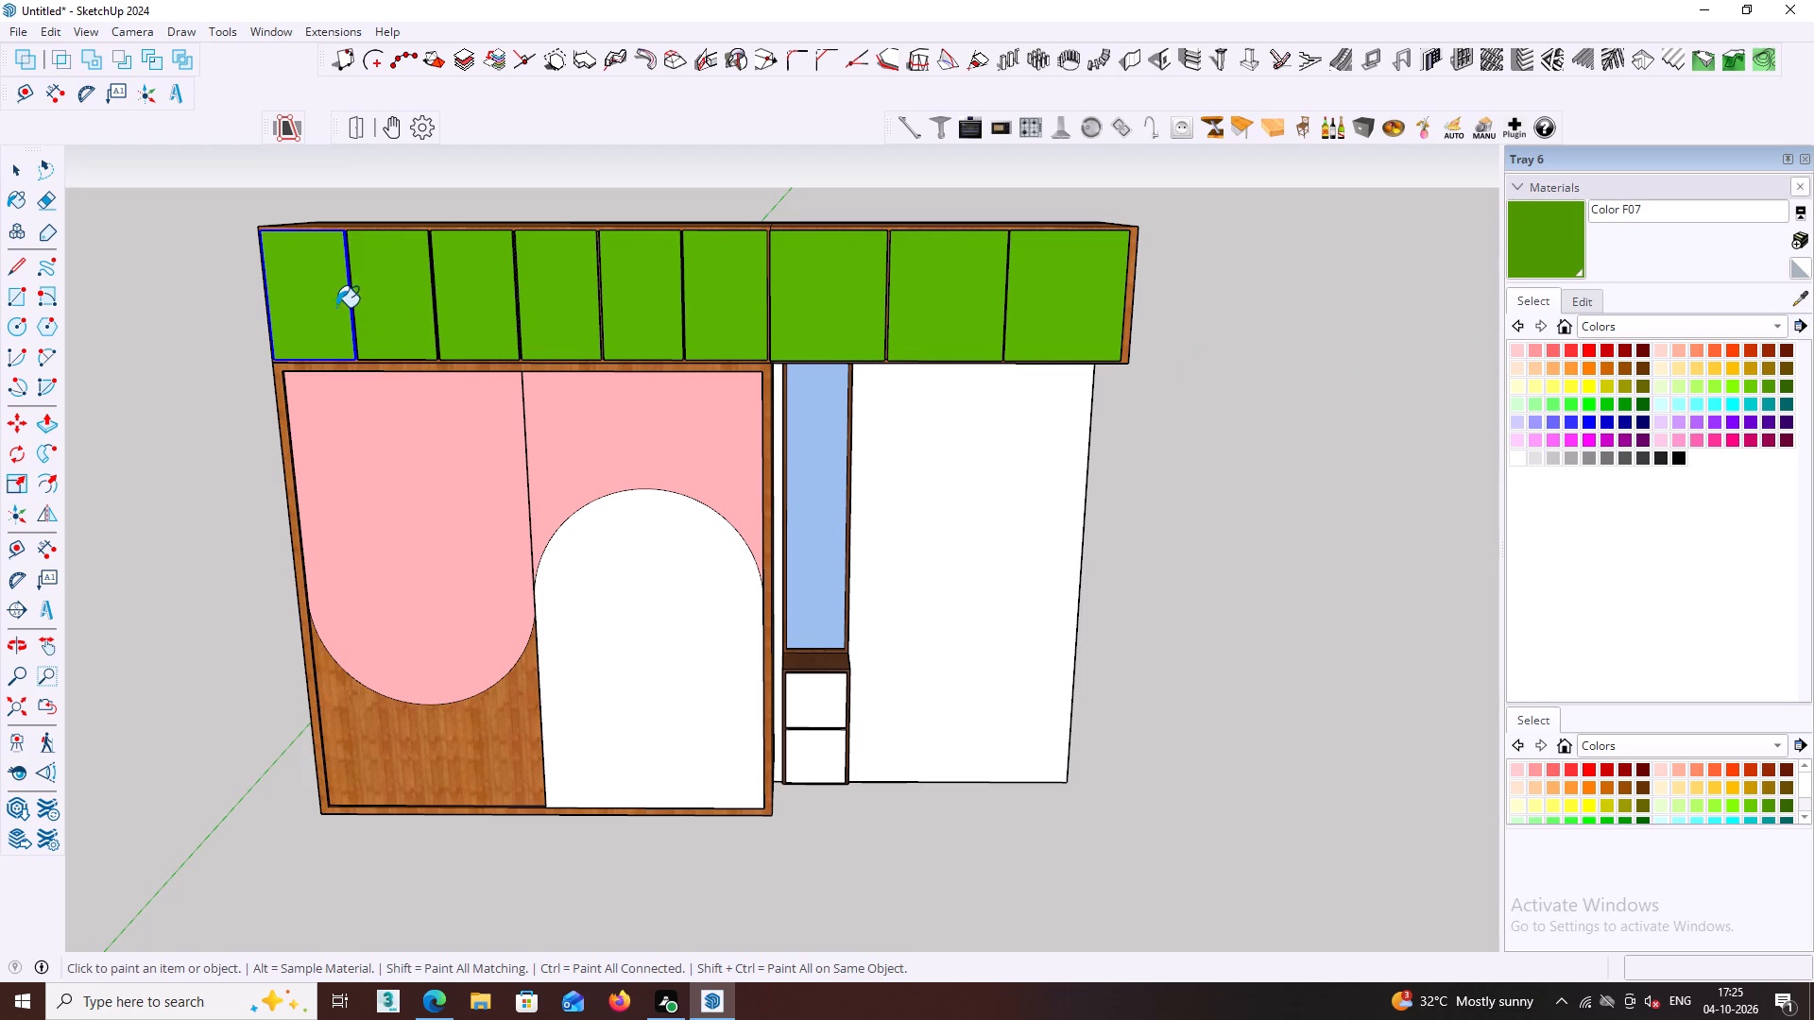
click(1798, 244)
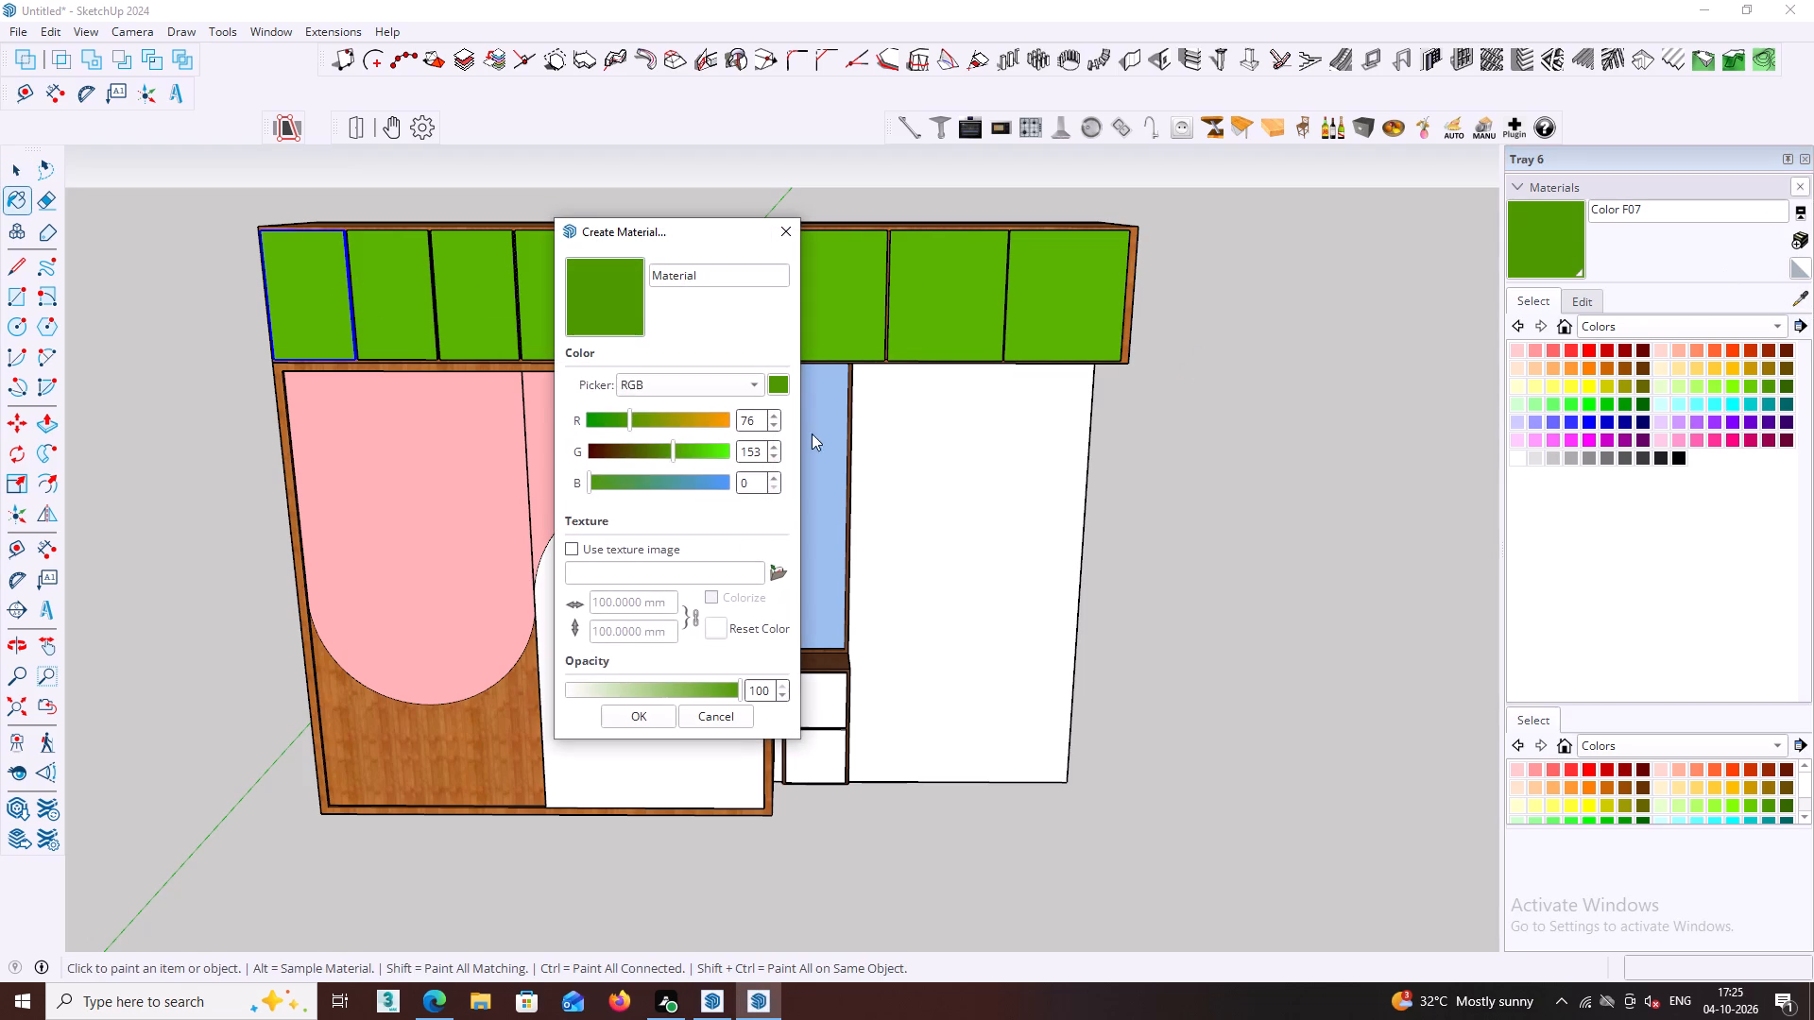
click(699, 455)
click(716, 453)
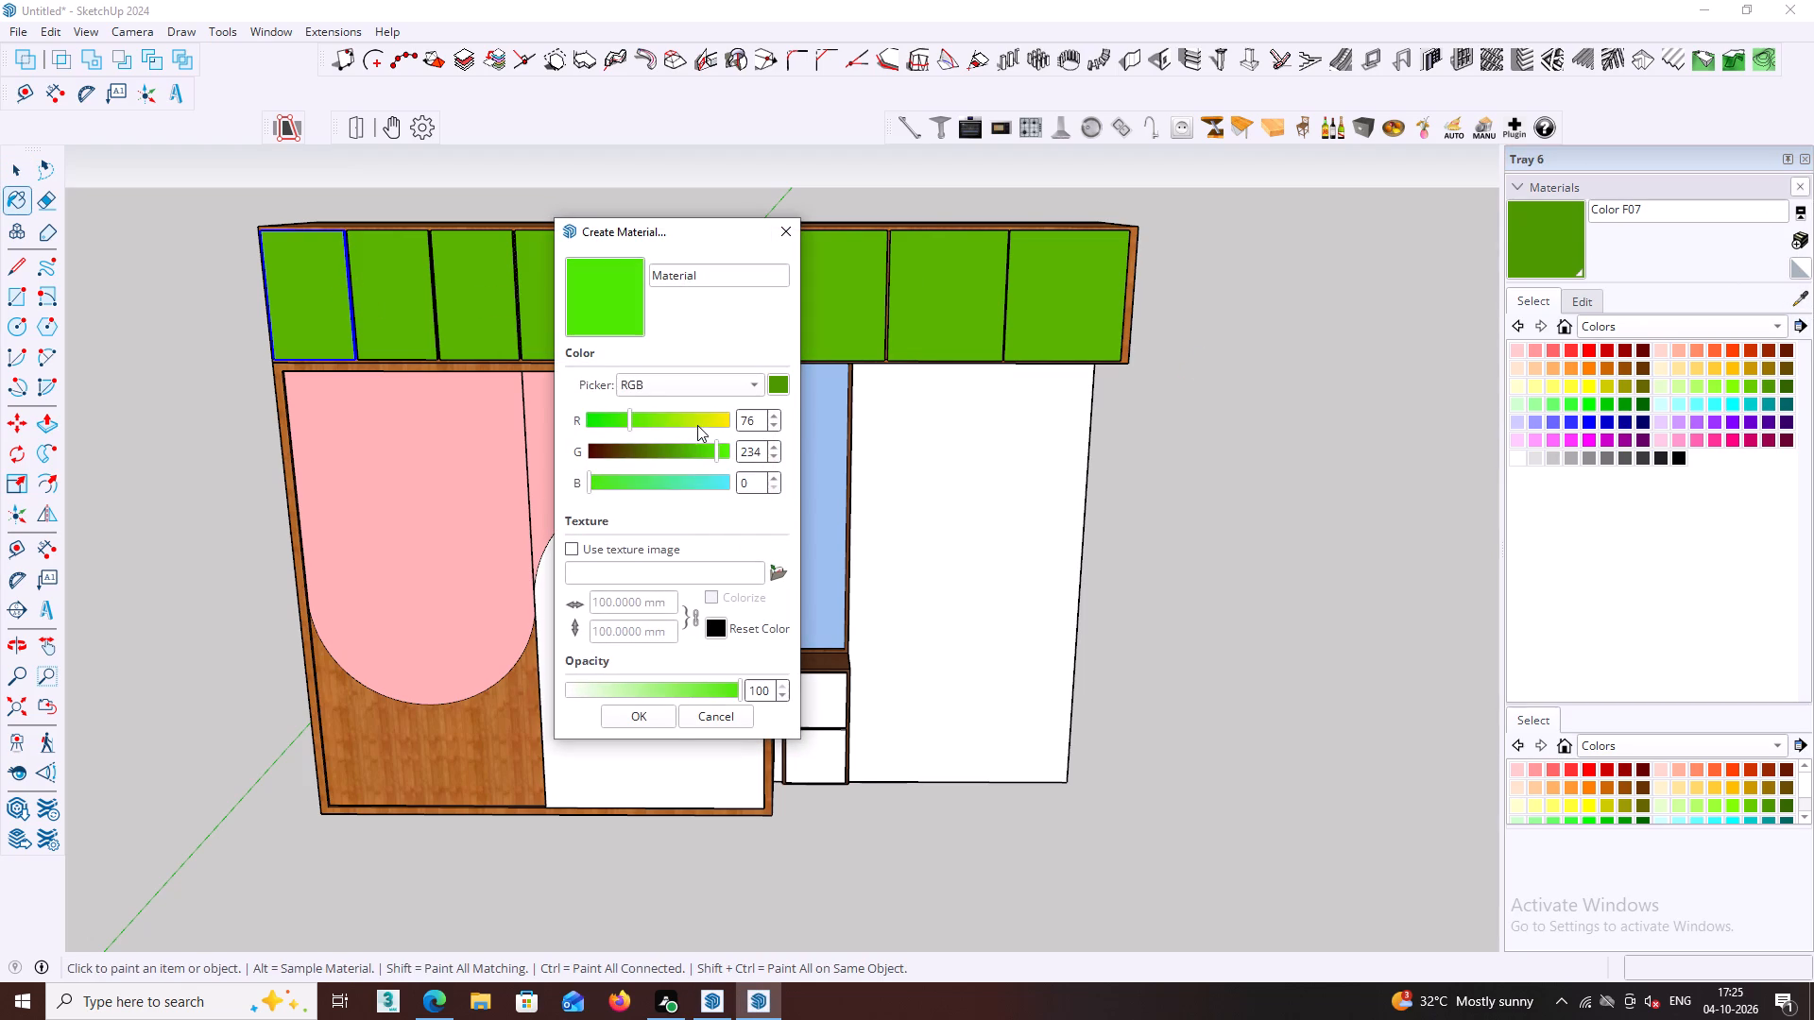
click(697, 423)
click(703, 422)
click(689, 419)
double_click(678, 420)
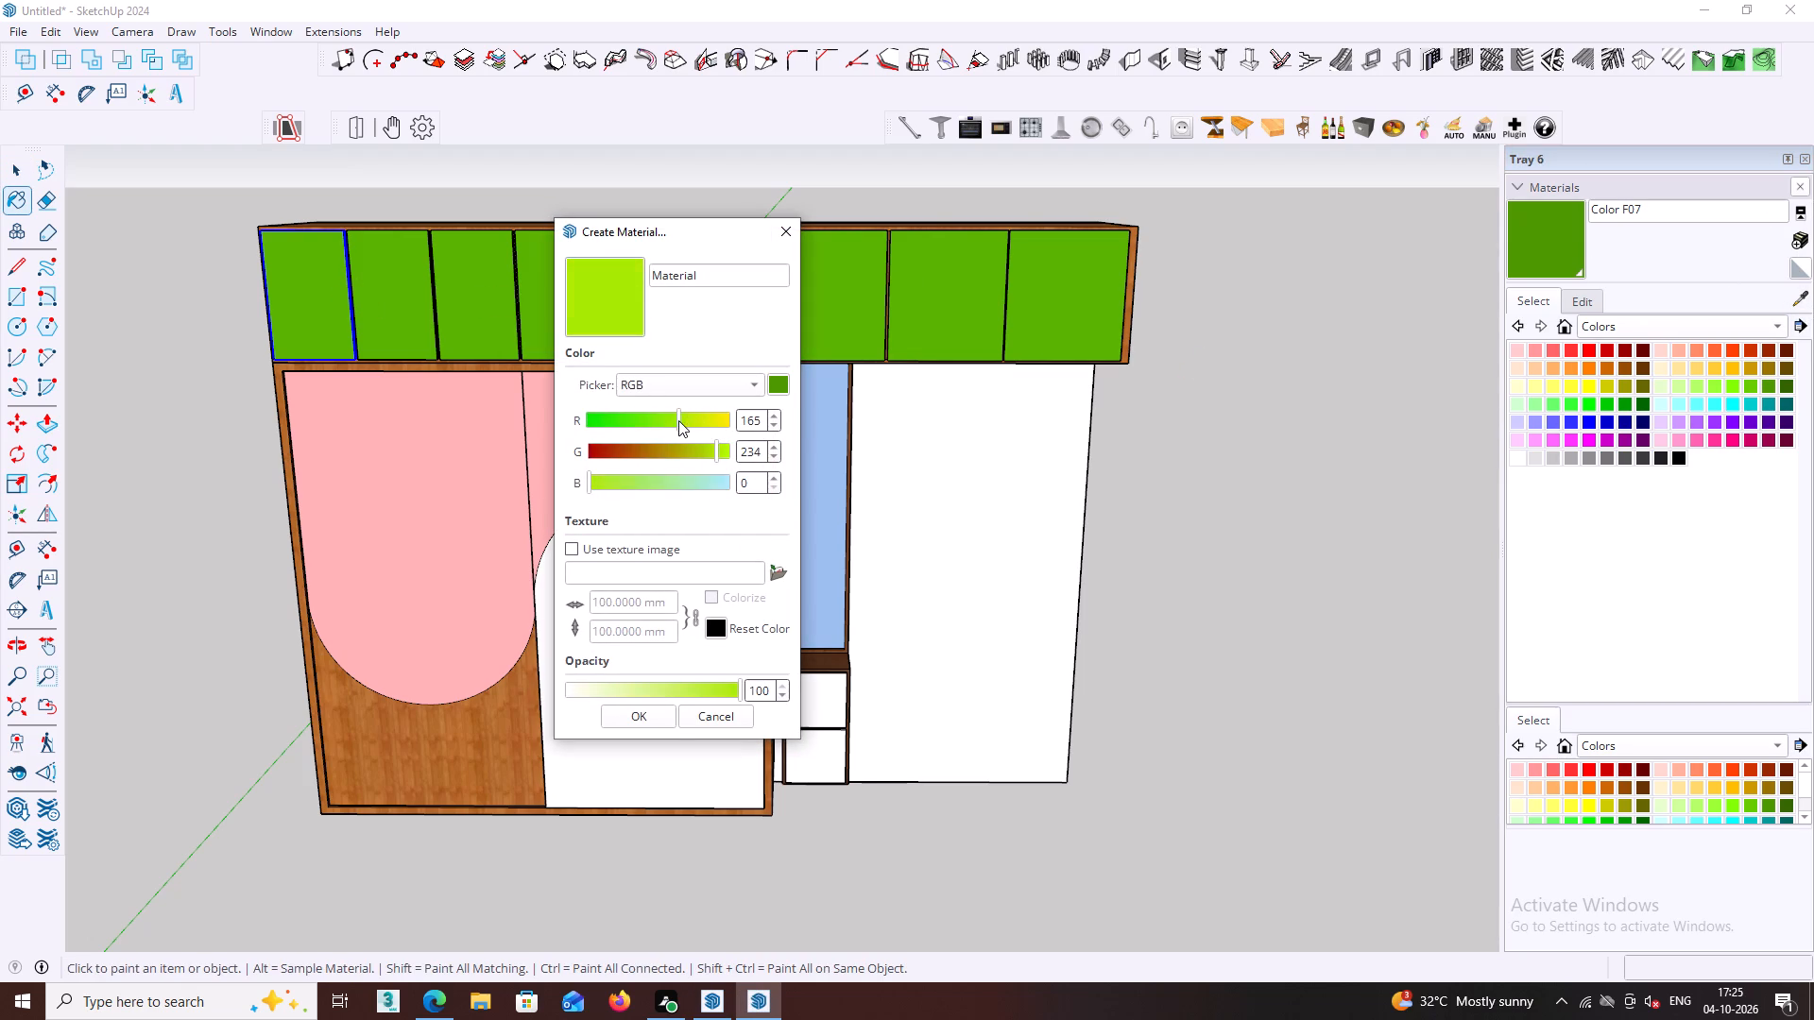
click(698, 454)
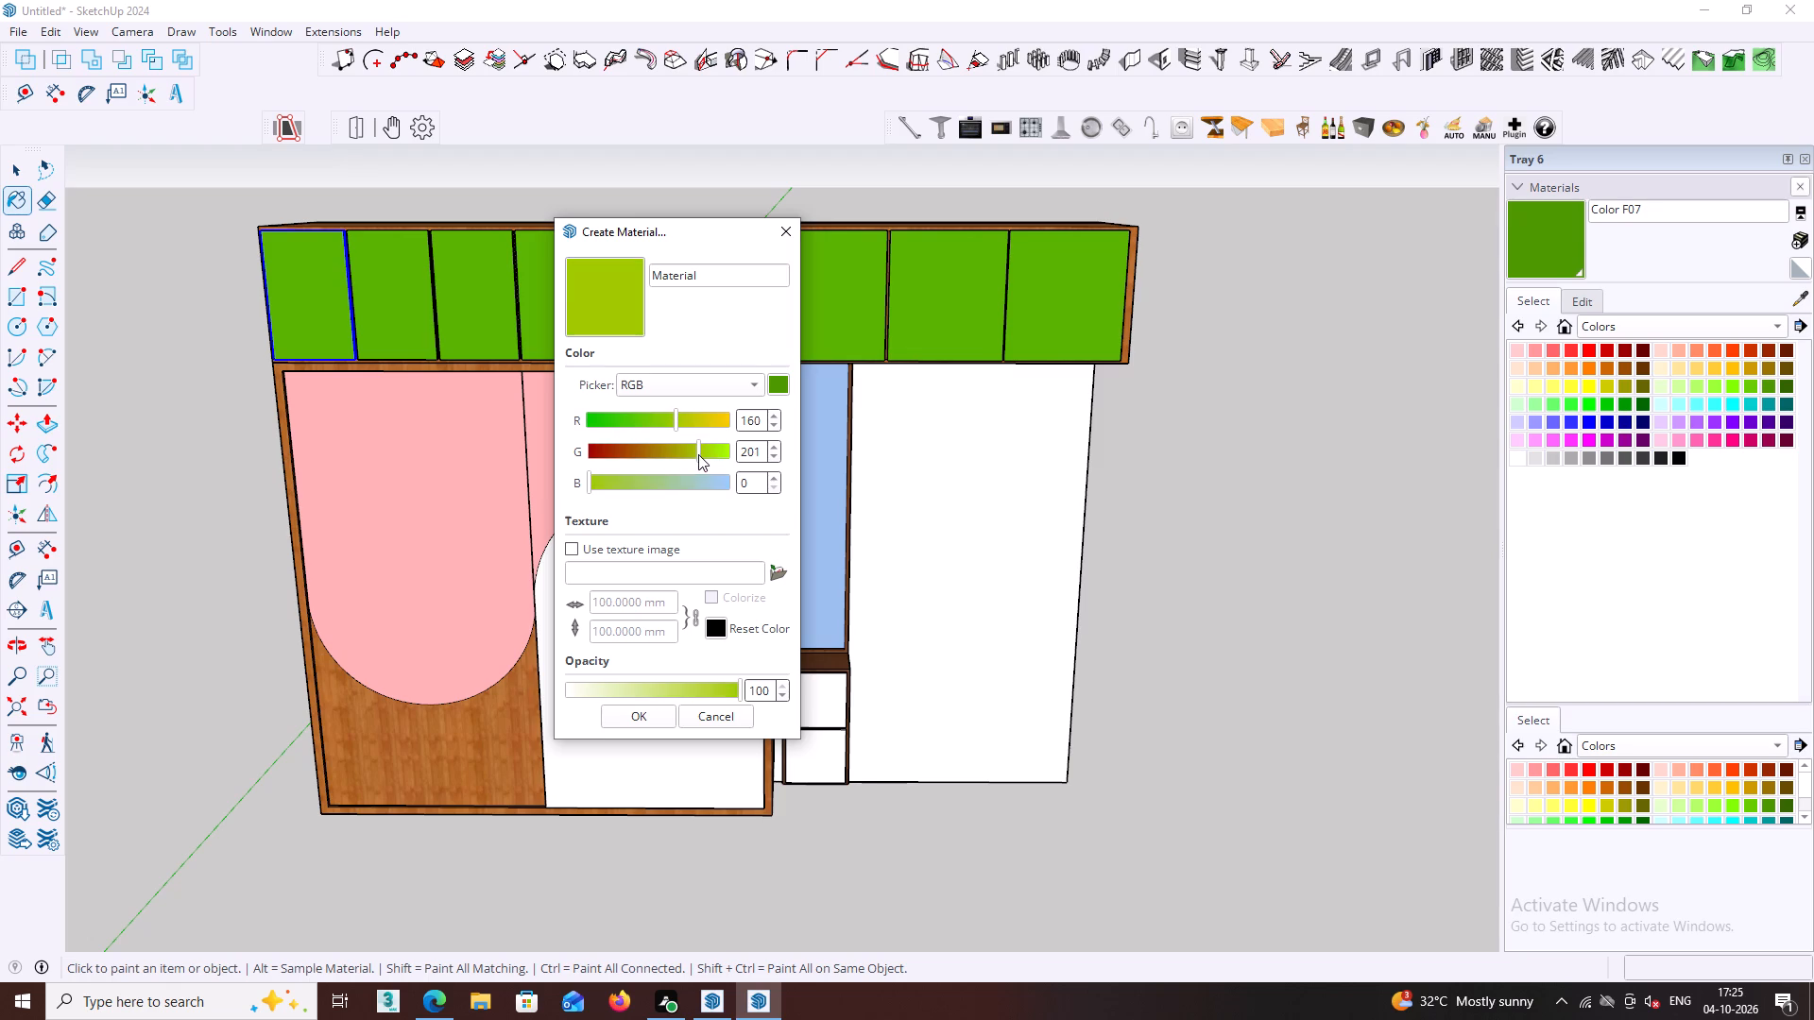
double_click(692, 486)
click(668, 485)
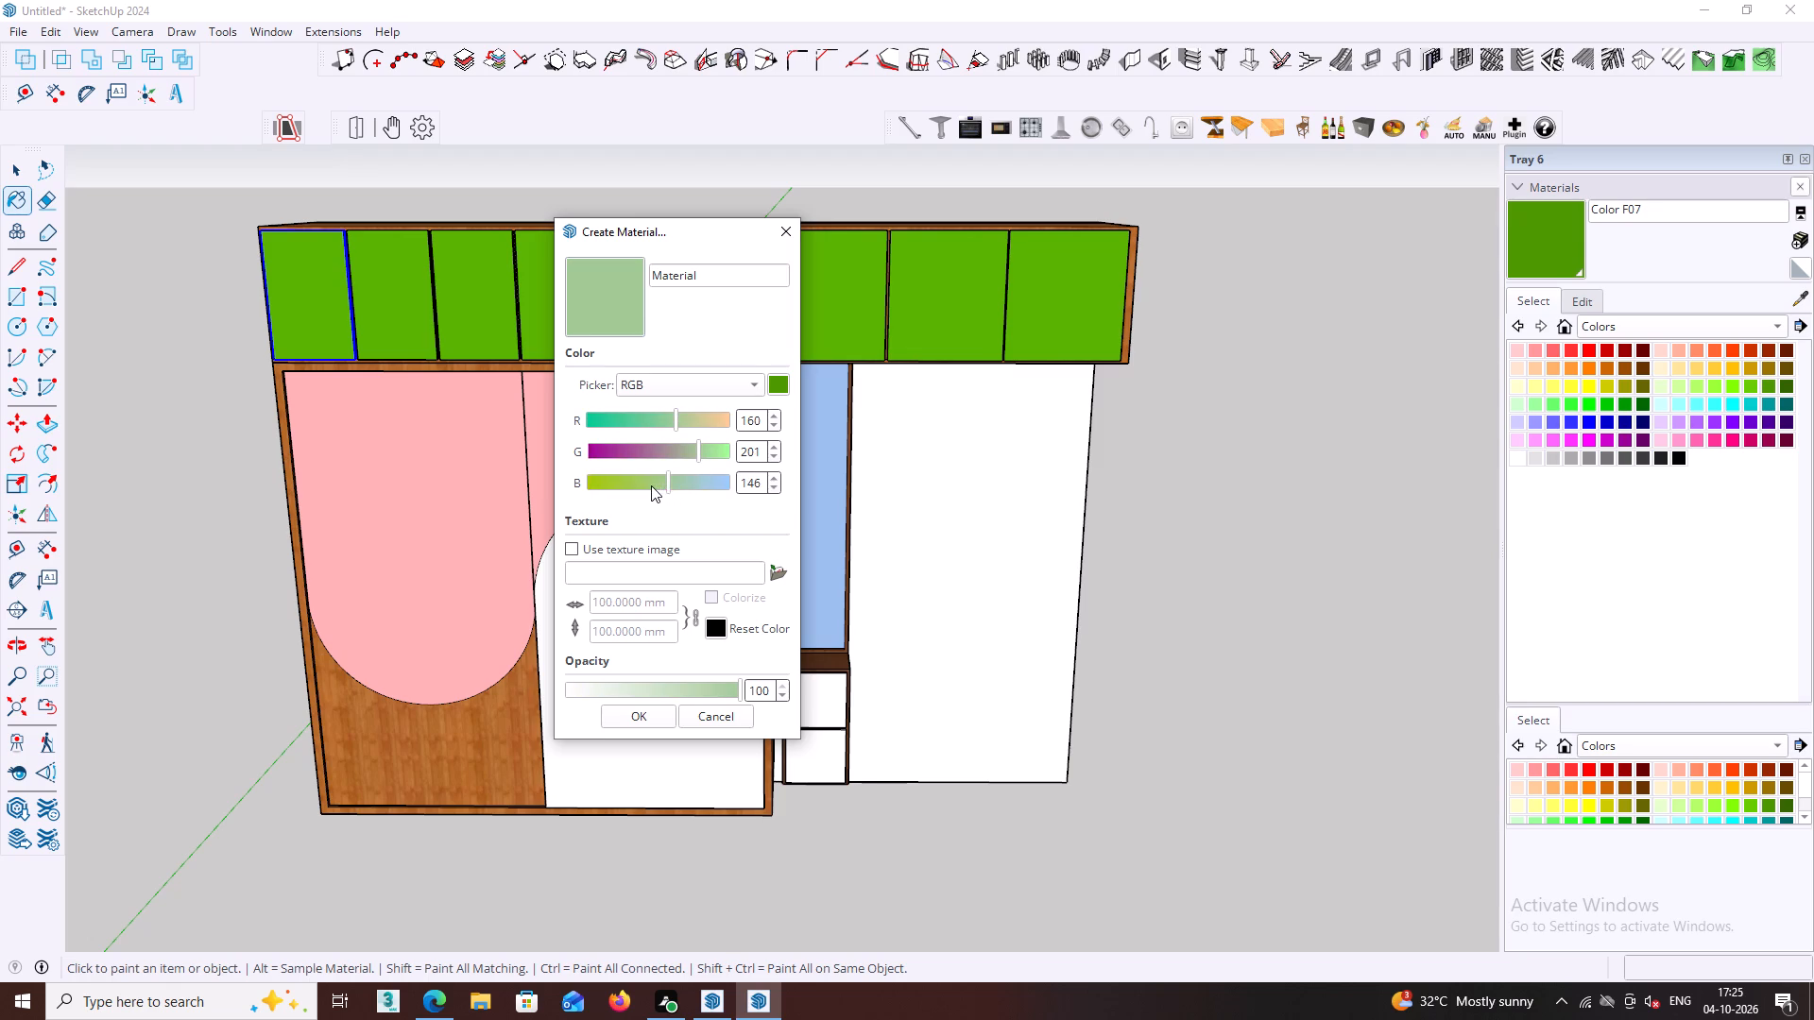
double_click(650, 484)
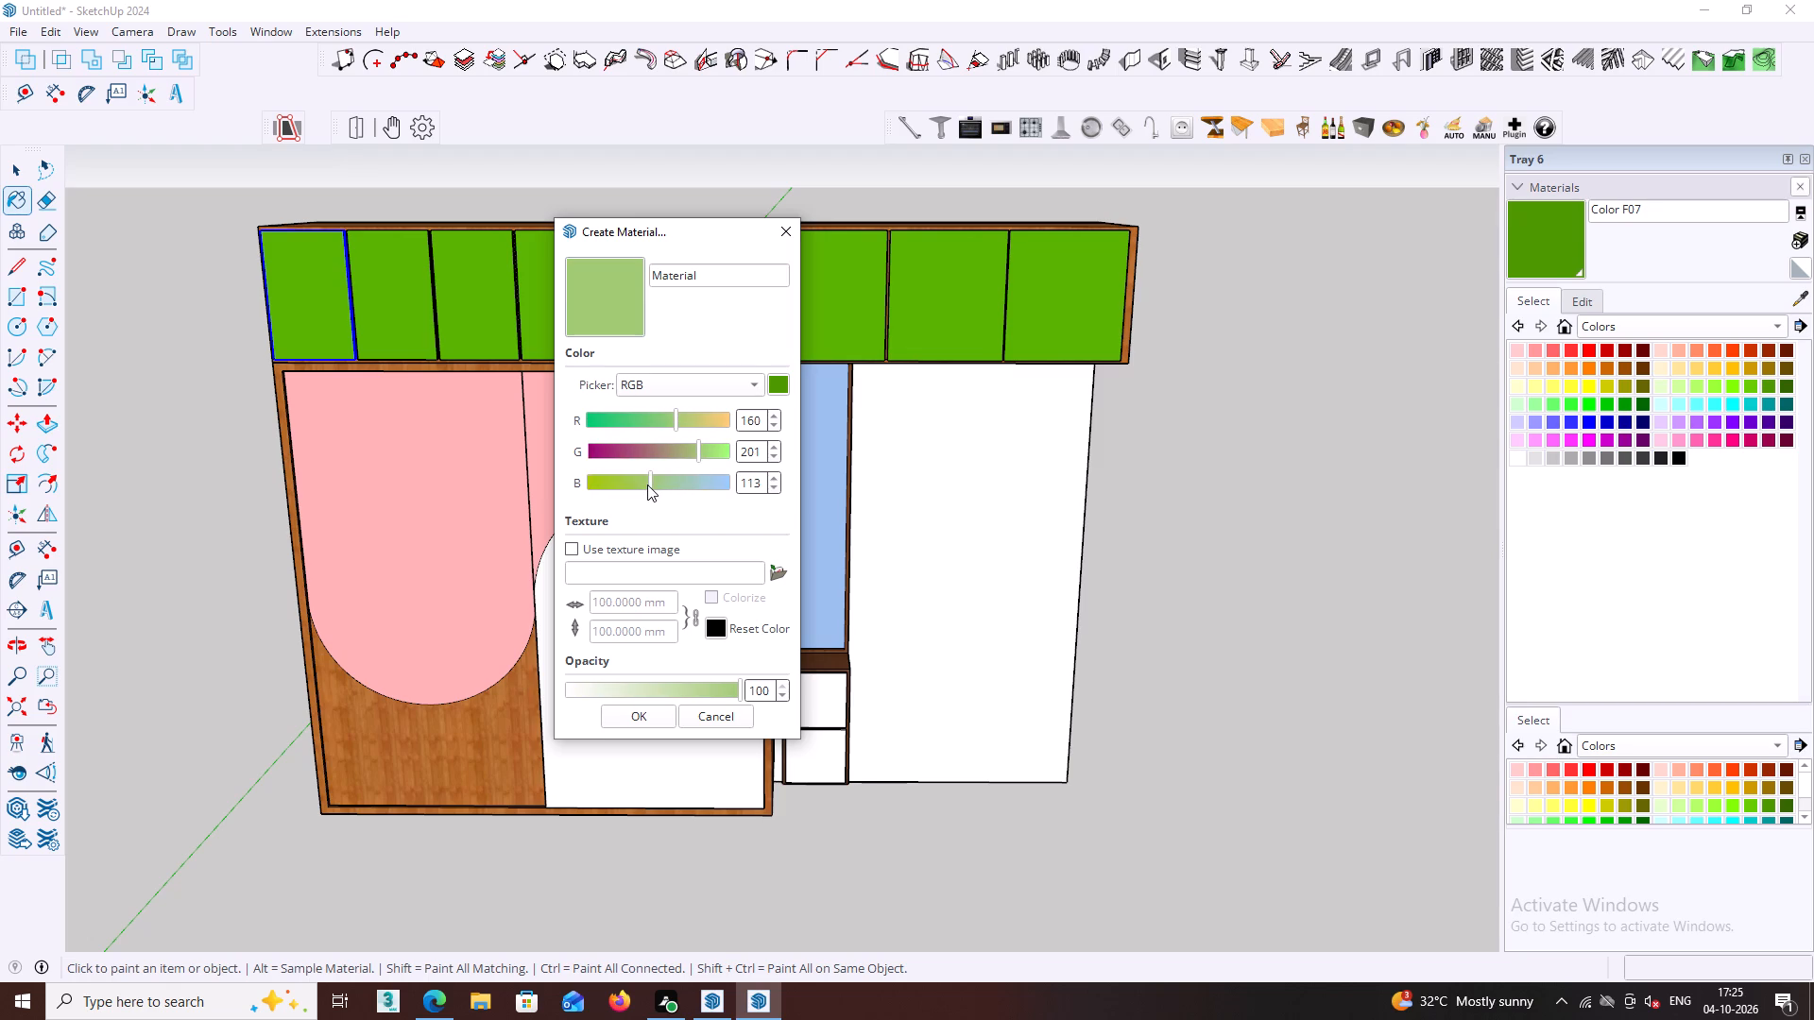
click(644, 720)
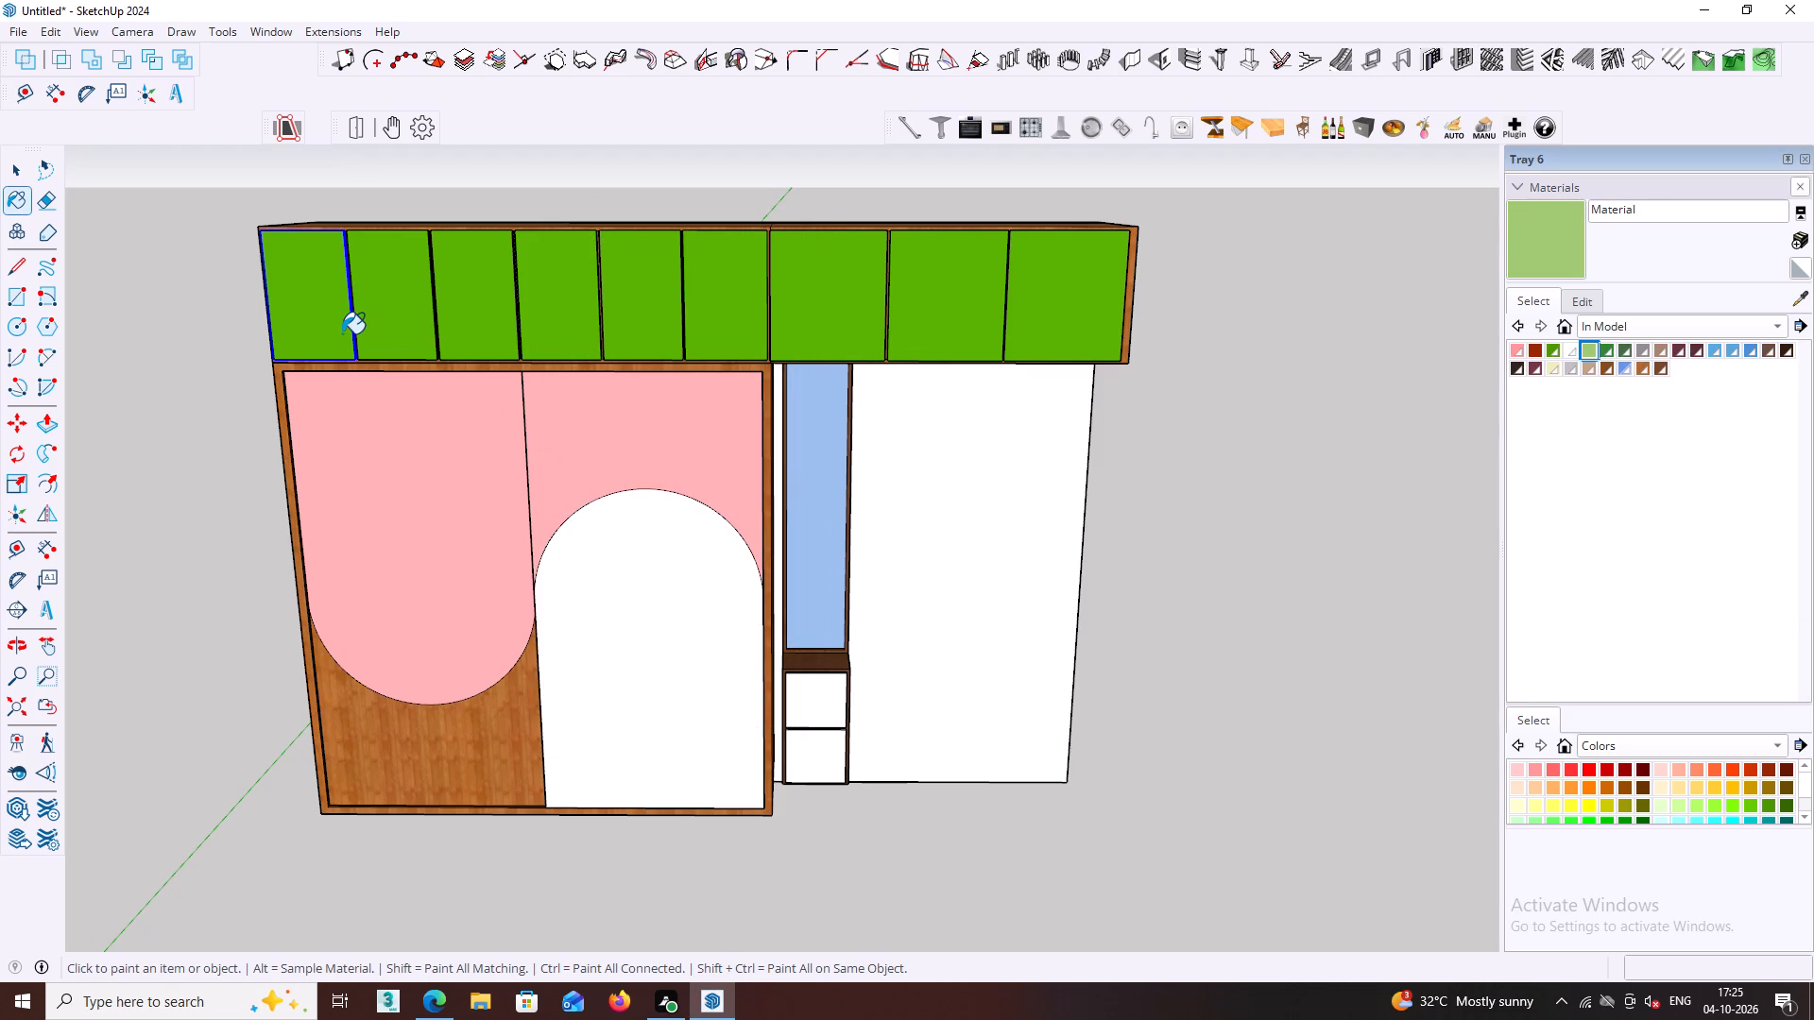
Paint all nine overhead cabinet doors with the new light green material and clear the selection.
click(342, 333)
click(385, 334)
click(486, 330)
click(564, 329)
click(660, 311)
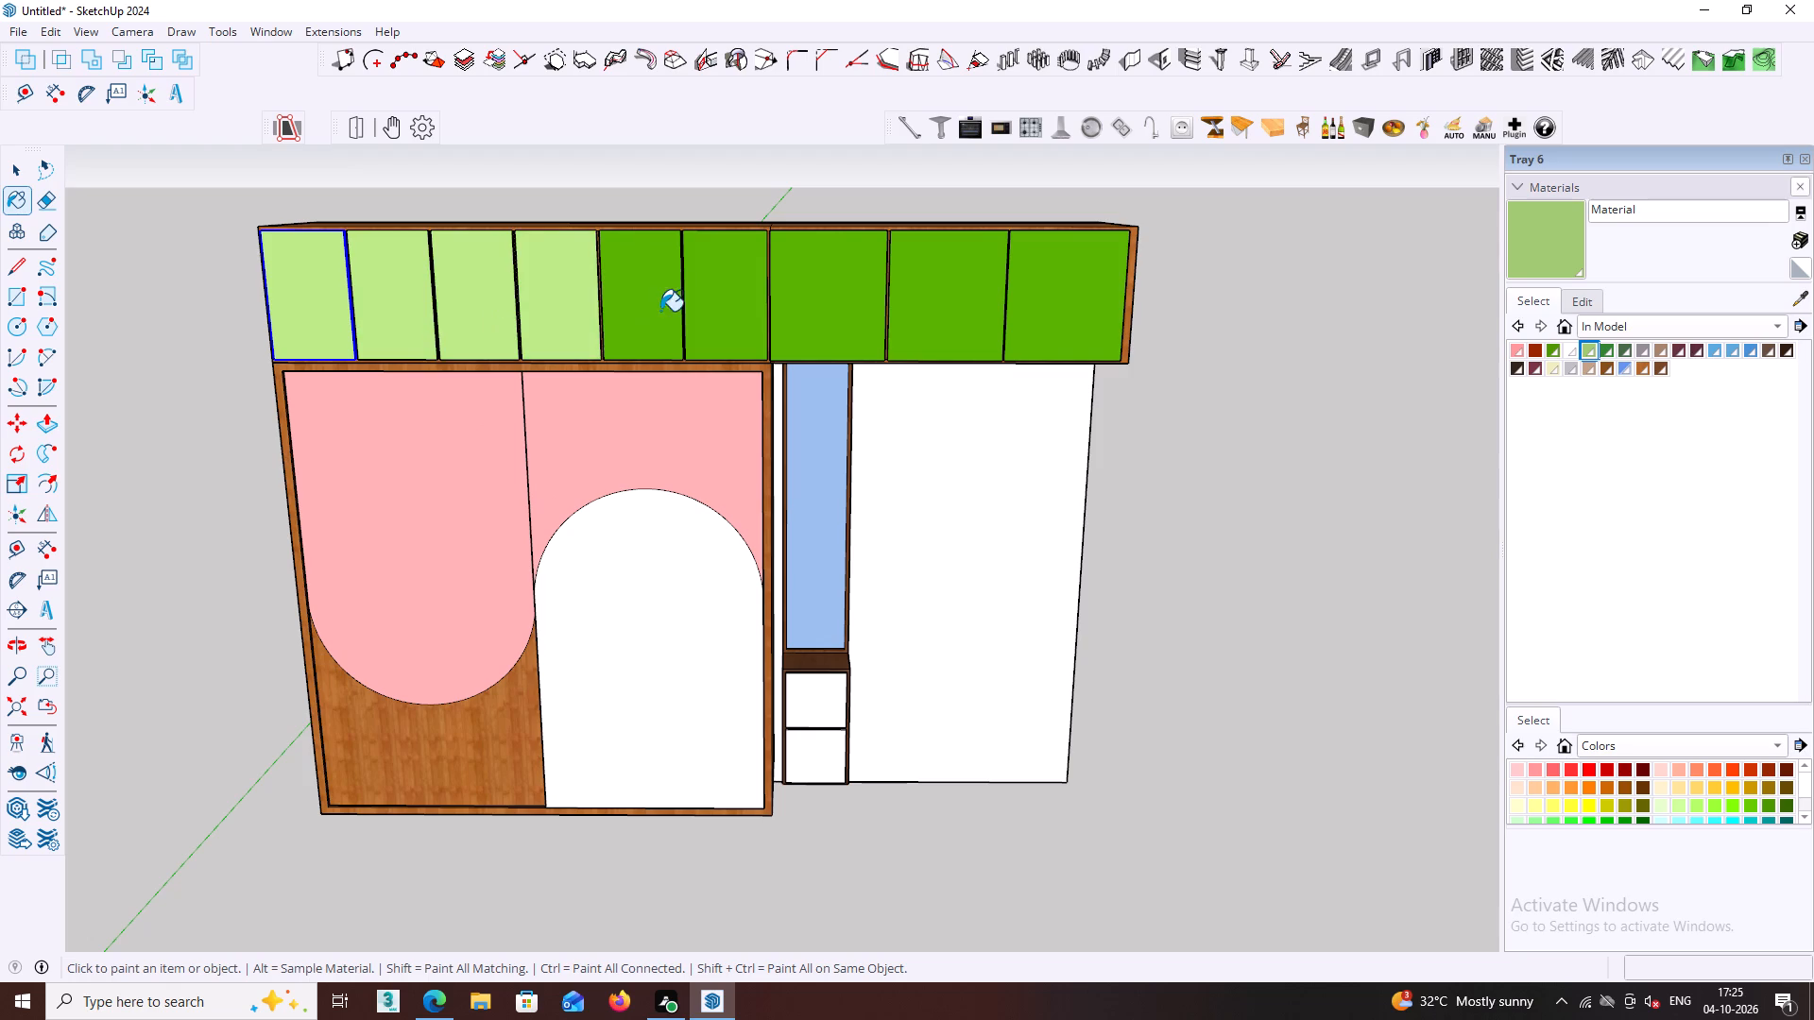
click(733, 307)
click(824, 311)
click(896, 313)
click(1054, 306)
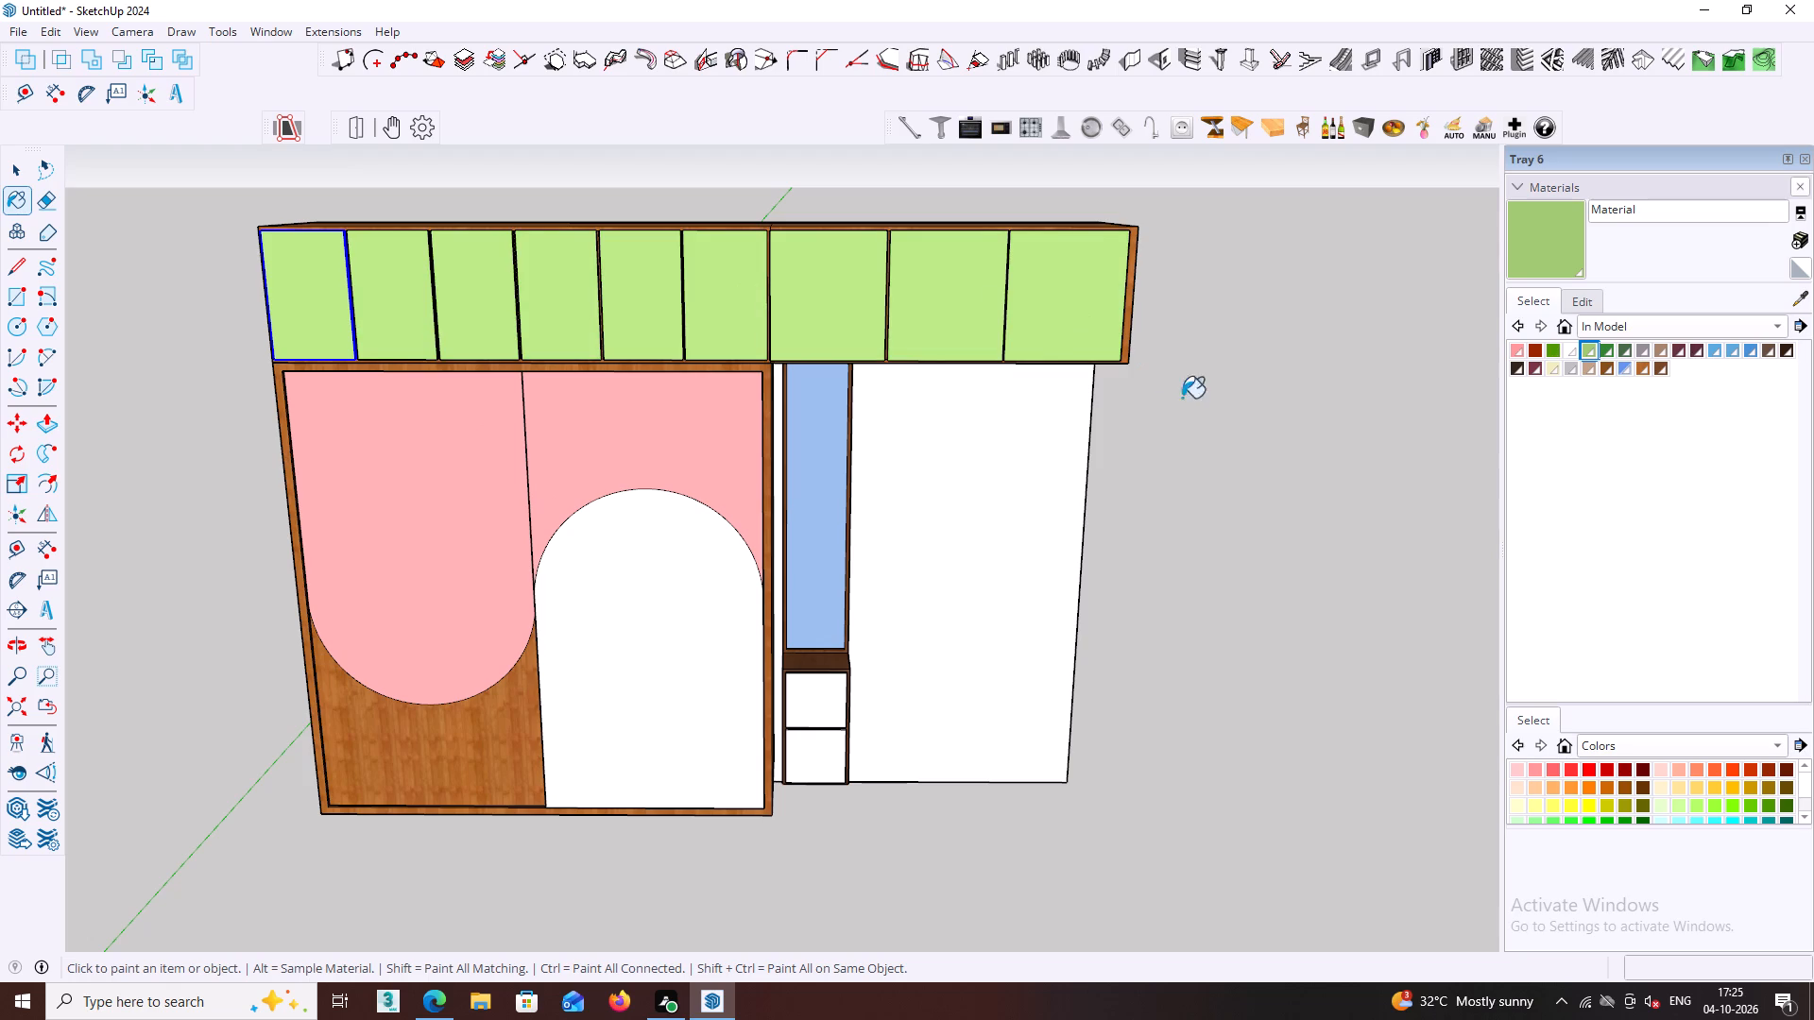
key(space)
click(1236, 415)
Examine the painted wardrobe and overhead cabinets from the front, both ends and above.
middle_drag(1231, 416, 1515, 424)
middle_drag(881, 412, 1173, 469)
middle_drag(1087, 462, 909, 455)
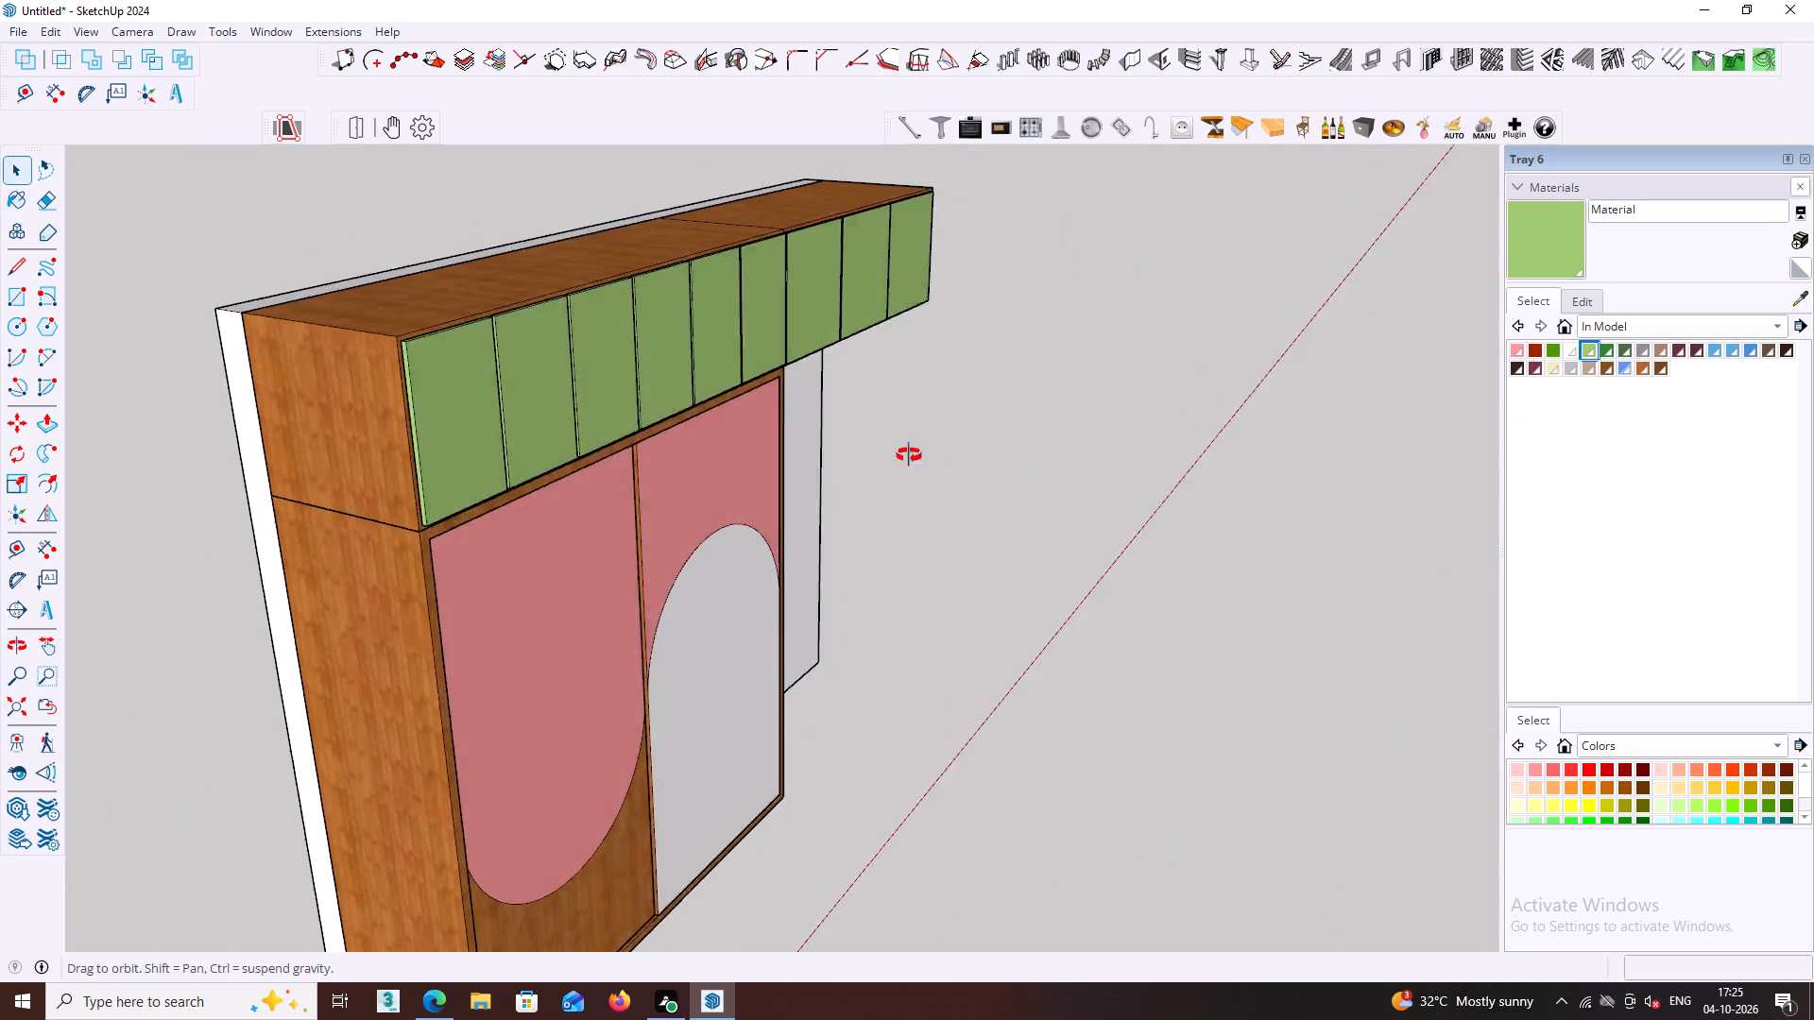
middle_drag(909, 455, 863, 453)
click(1119, 515)
middle_drag(1183, 493, 583, 465)
middle_drag(995, 447, 740, 450)
middle_click(870, 447)
scroll(870, 447, down, 3)
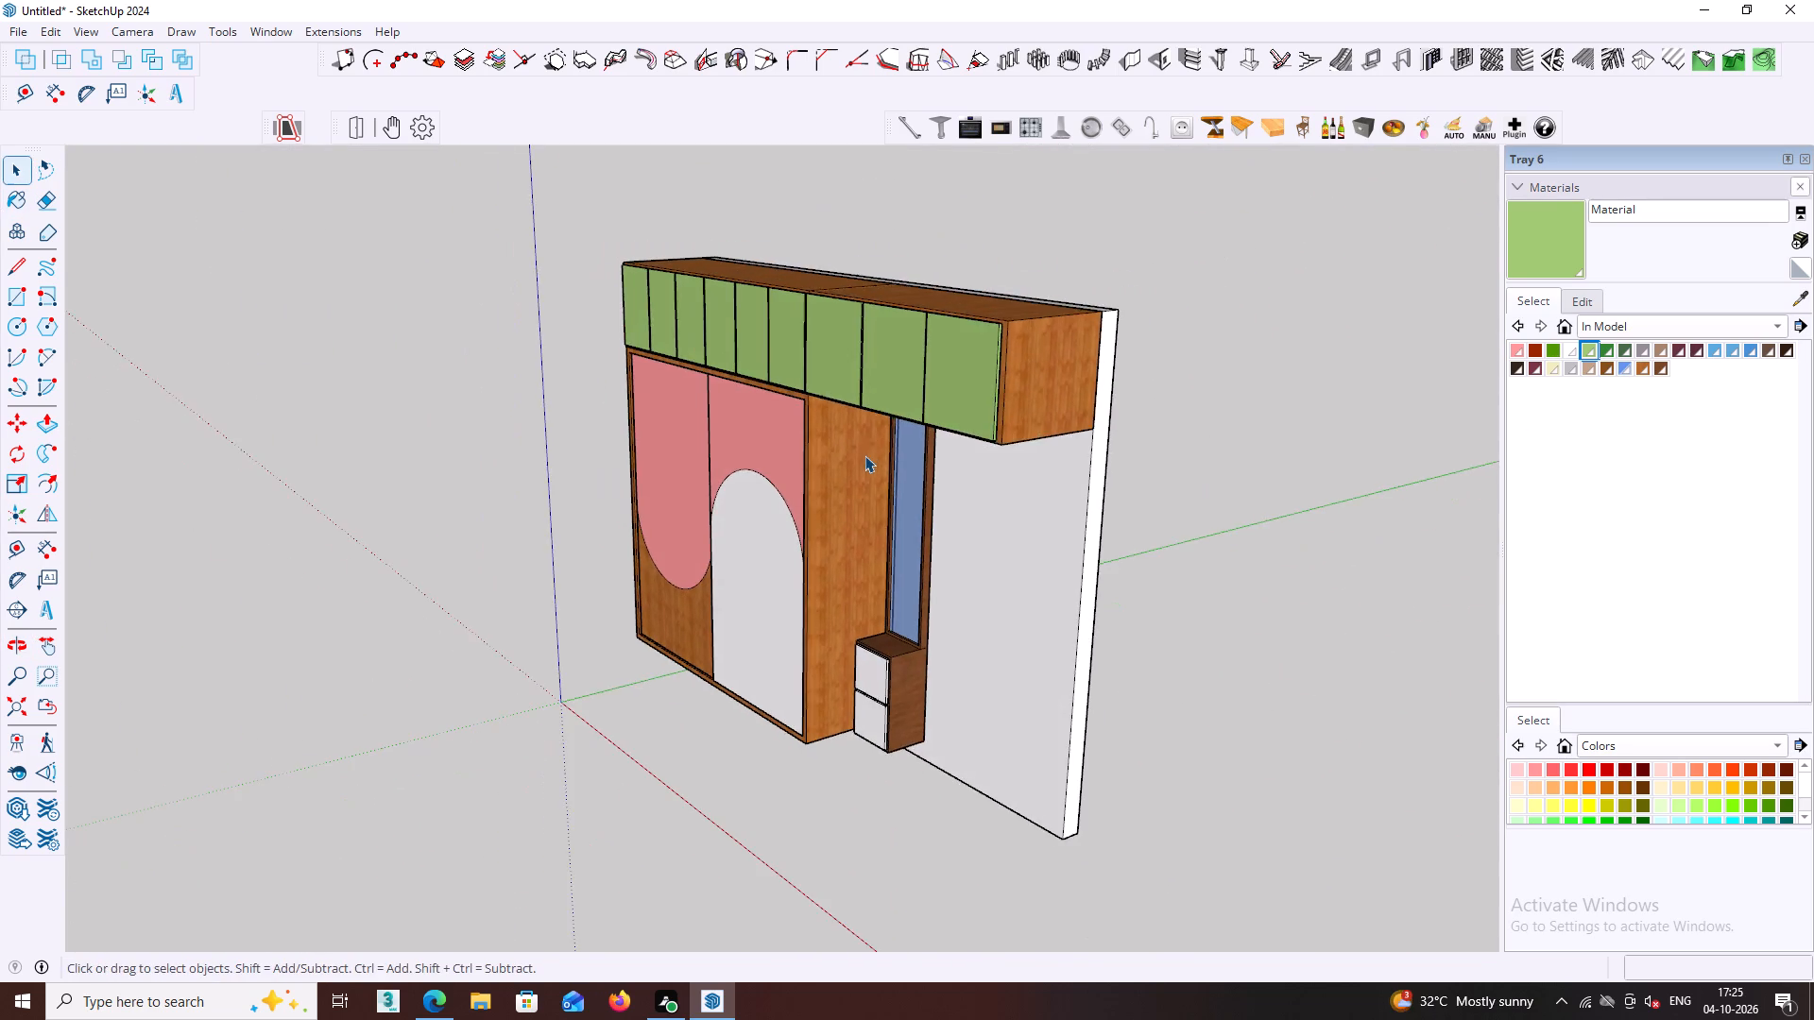
middle_drag(864, 455, 902, 536)
middle_drag(1003, 127, 1151, 120)
middle_drag(1050, 319, 1135, 339)
middle_drag(985, 392, 1090, 395)
middle_drag(1044, 394, 1119, 313)
middle_drag(918, 339, 1185, 288)
scroll(888, 297, up, 1)
shift+middle_drag(804, 347, 969, 380)
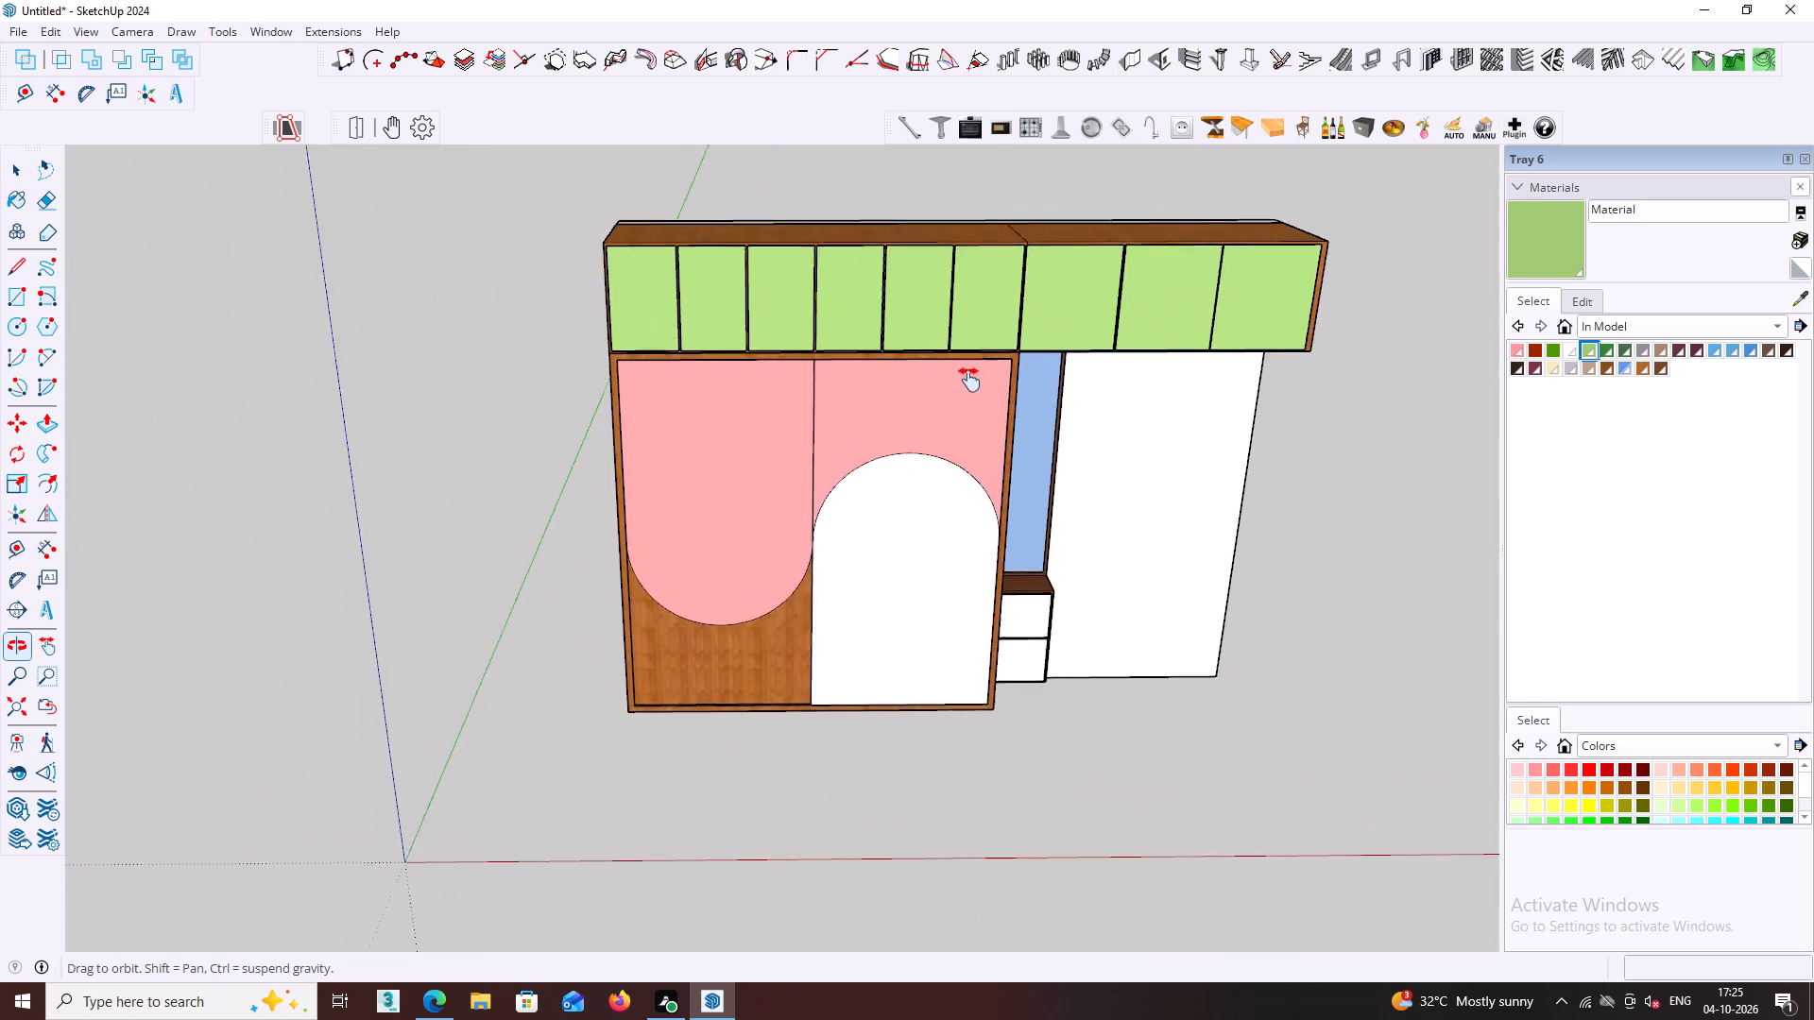
shift+middle_drag(969, 380, 717, 390)
middle_drag(693, 424, 869, 326)
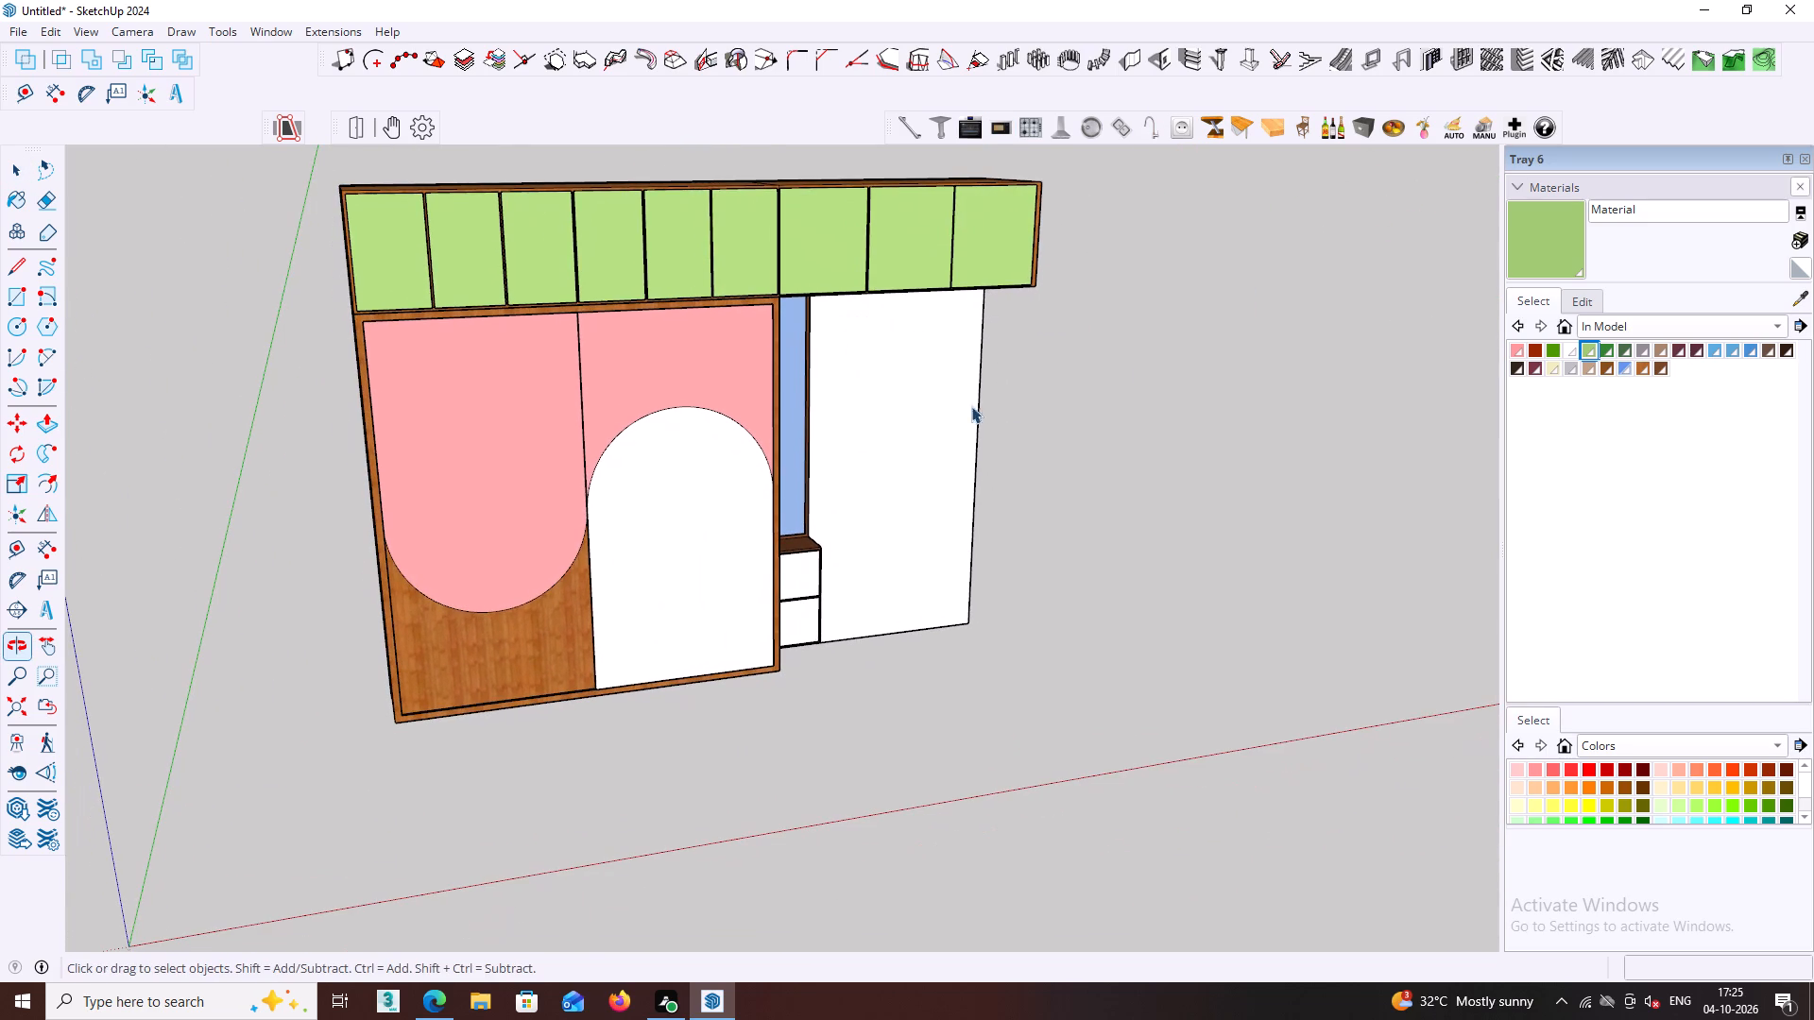
middle_drag(863, 384, 1099, 456)
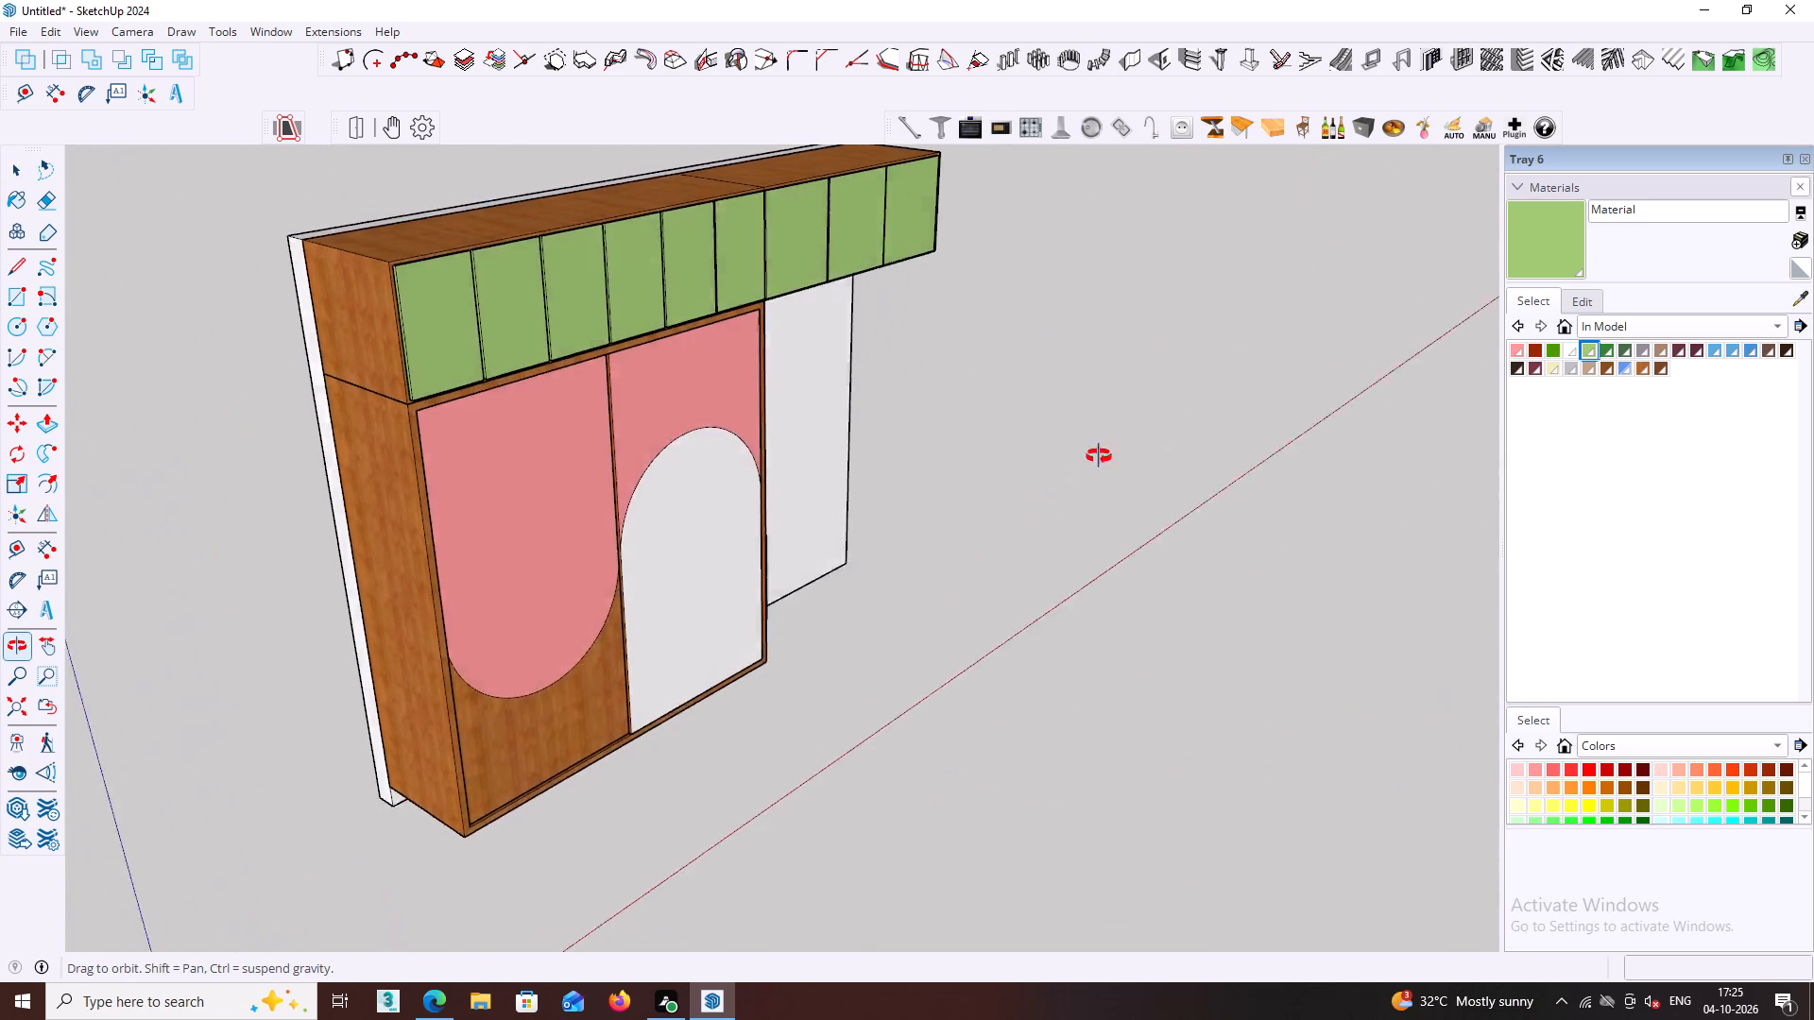
middle_drag(1099, 456, 902, 431)
shift+middle_drag(939, 428, 950, 488)
shift+scroll(939, 428, down, 1)
middle_drag(912, 464, 1205, 472)
scroll(912, 464, down, 1)
middle_drag(940, 411, 1153, 400)
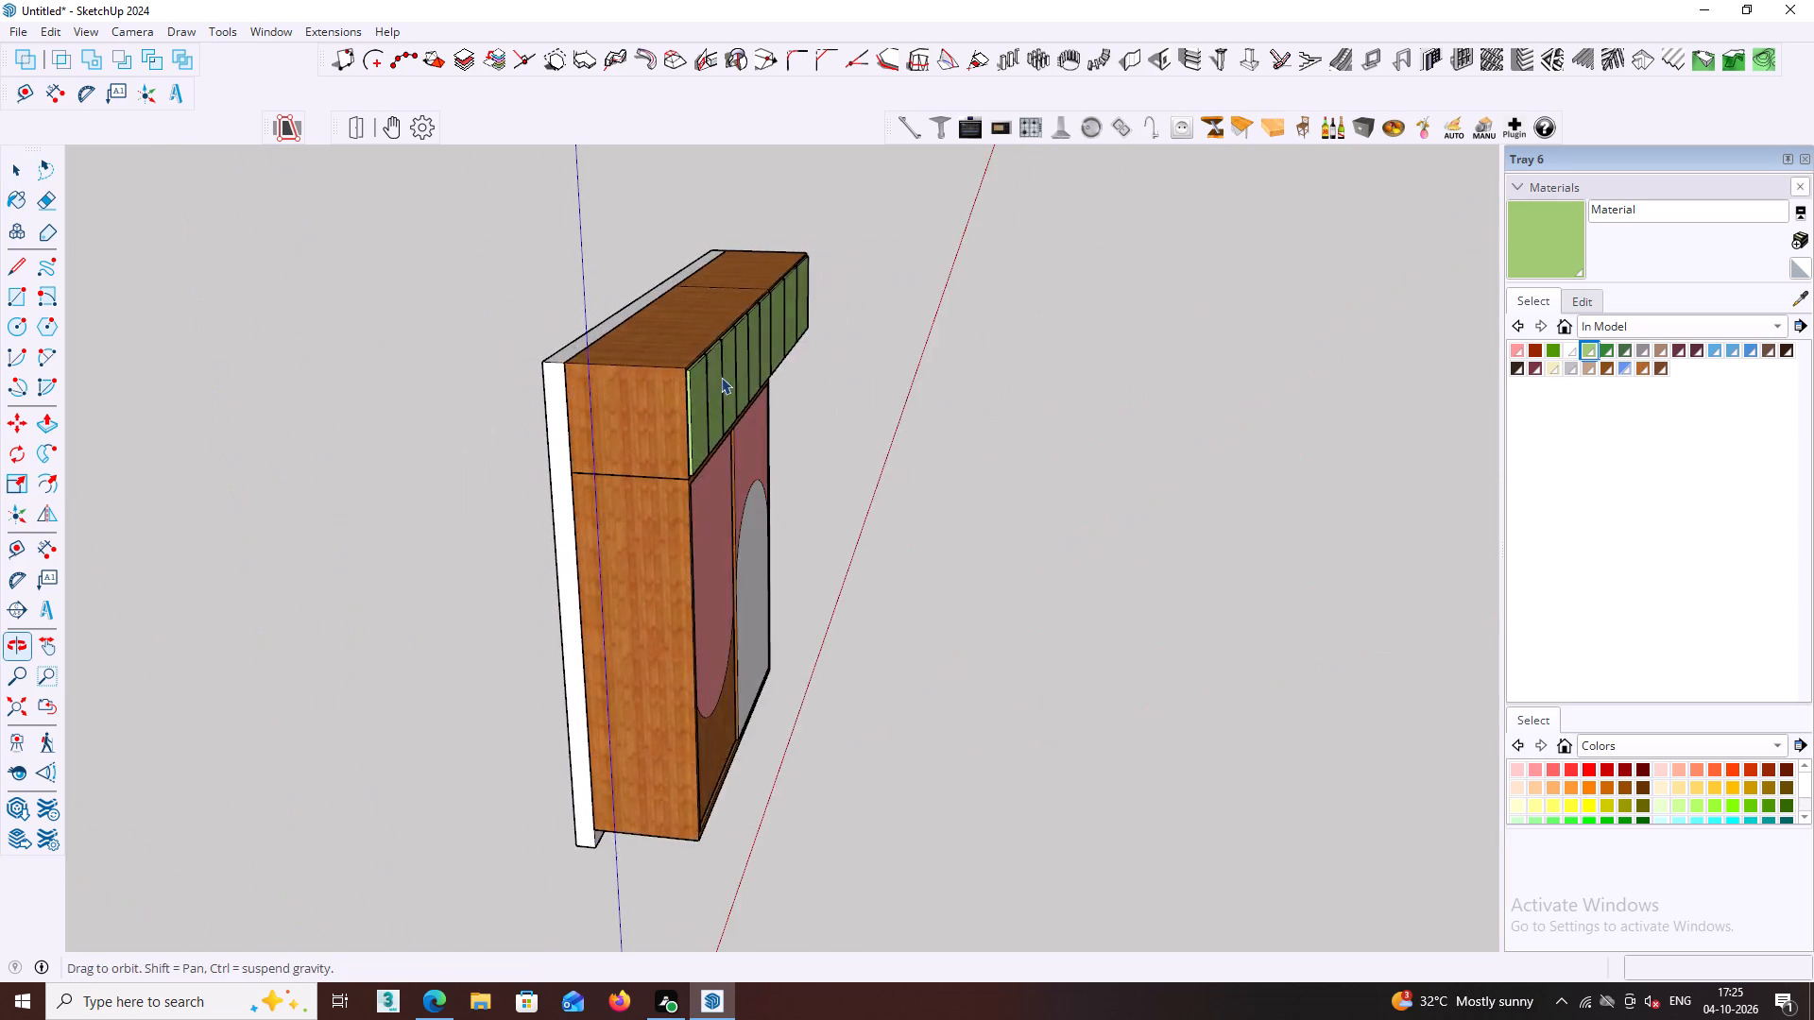
middle_drag(624, 396, 813, 396)
middle_drag(570, 420, 116, 331)
middle_drag(693, 441, 224, 406)
middle_drag(543, 468, 198, 380)
middle_drag(450, 433, 437, 454)
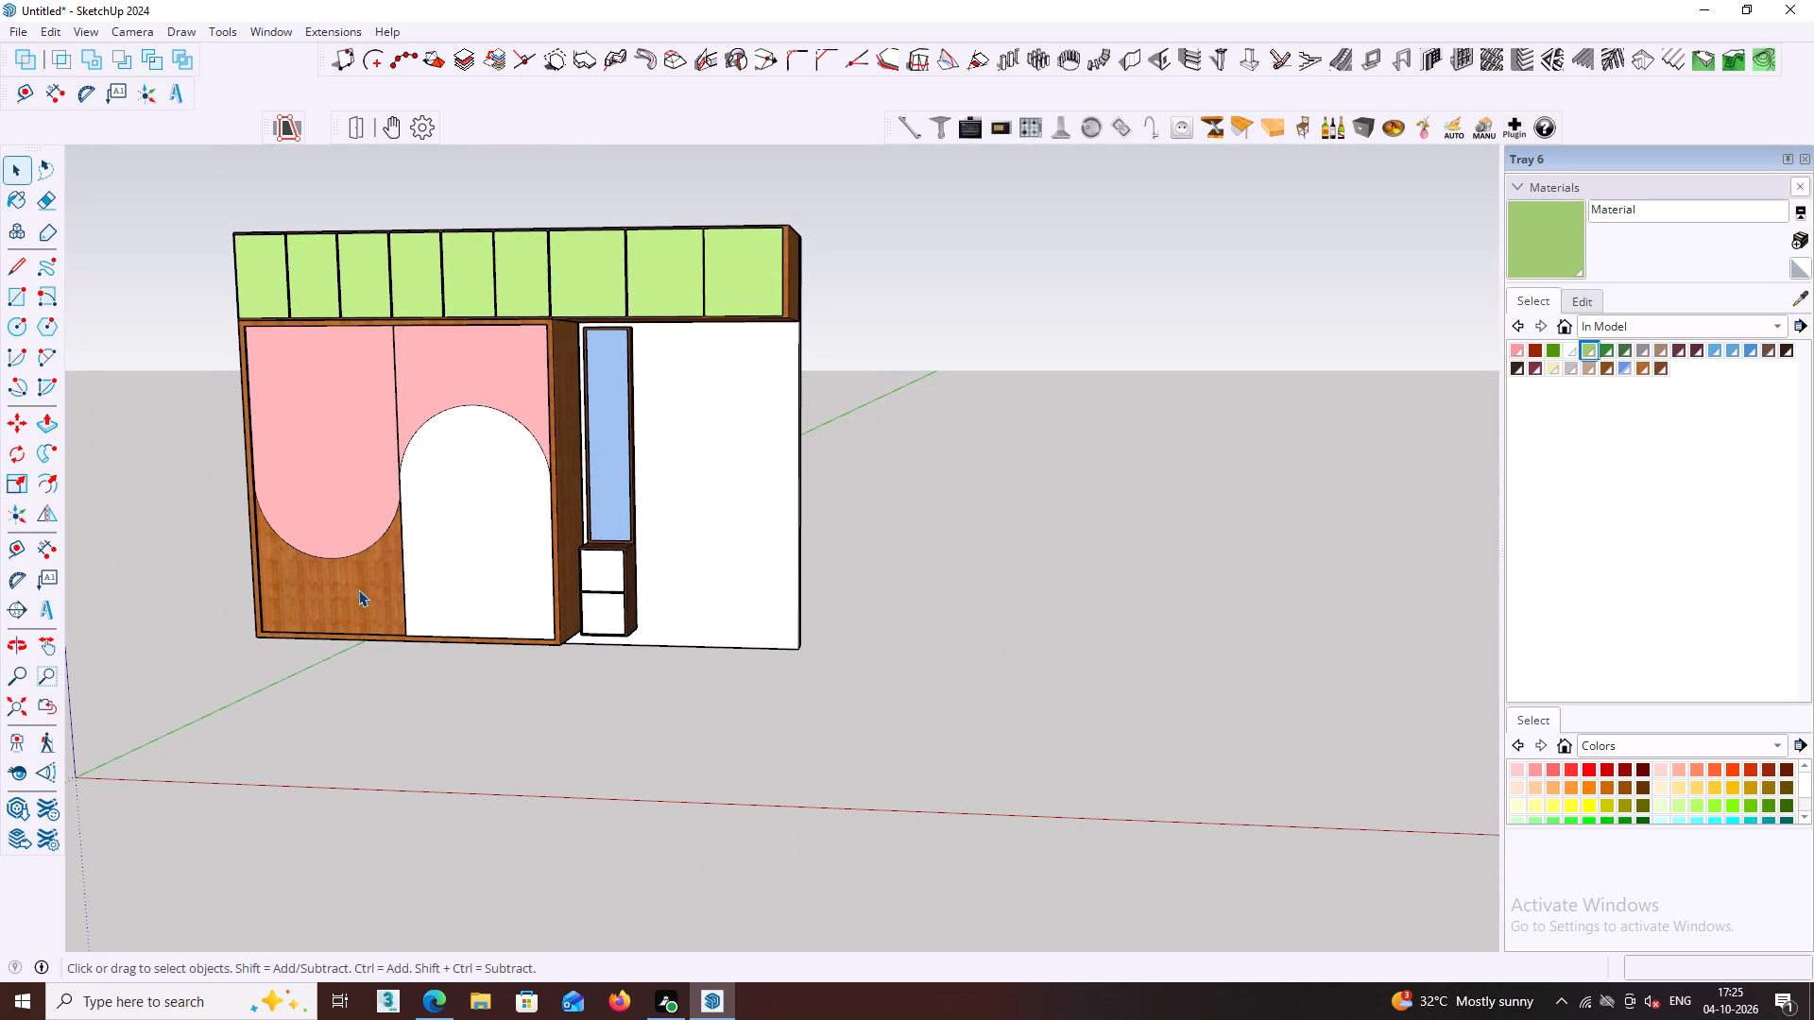
Sample white Color M00 from the arched door, paint the wooden area below the other door's pink curve, and exit the group.
click(358, 589)
double_click(358, 589)
click(368, 587)
click(368, 587)
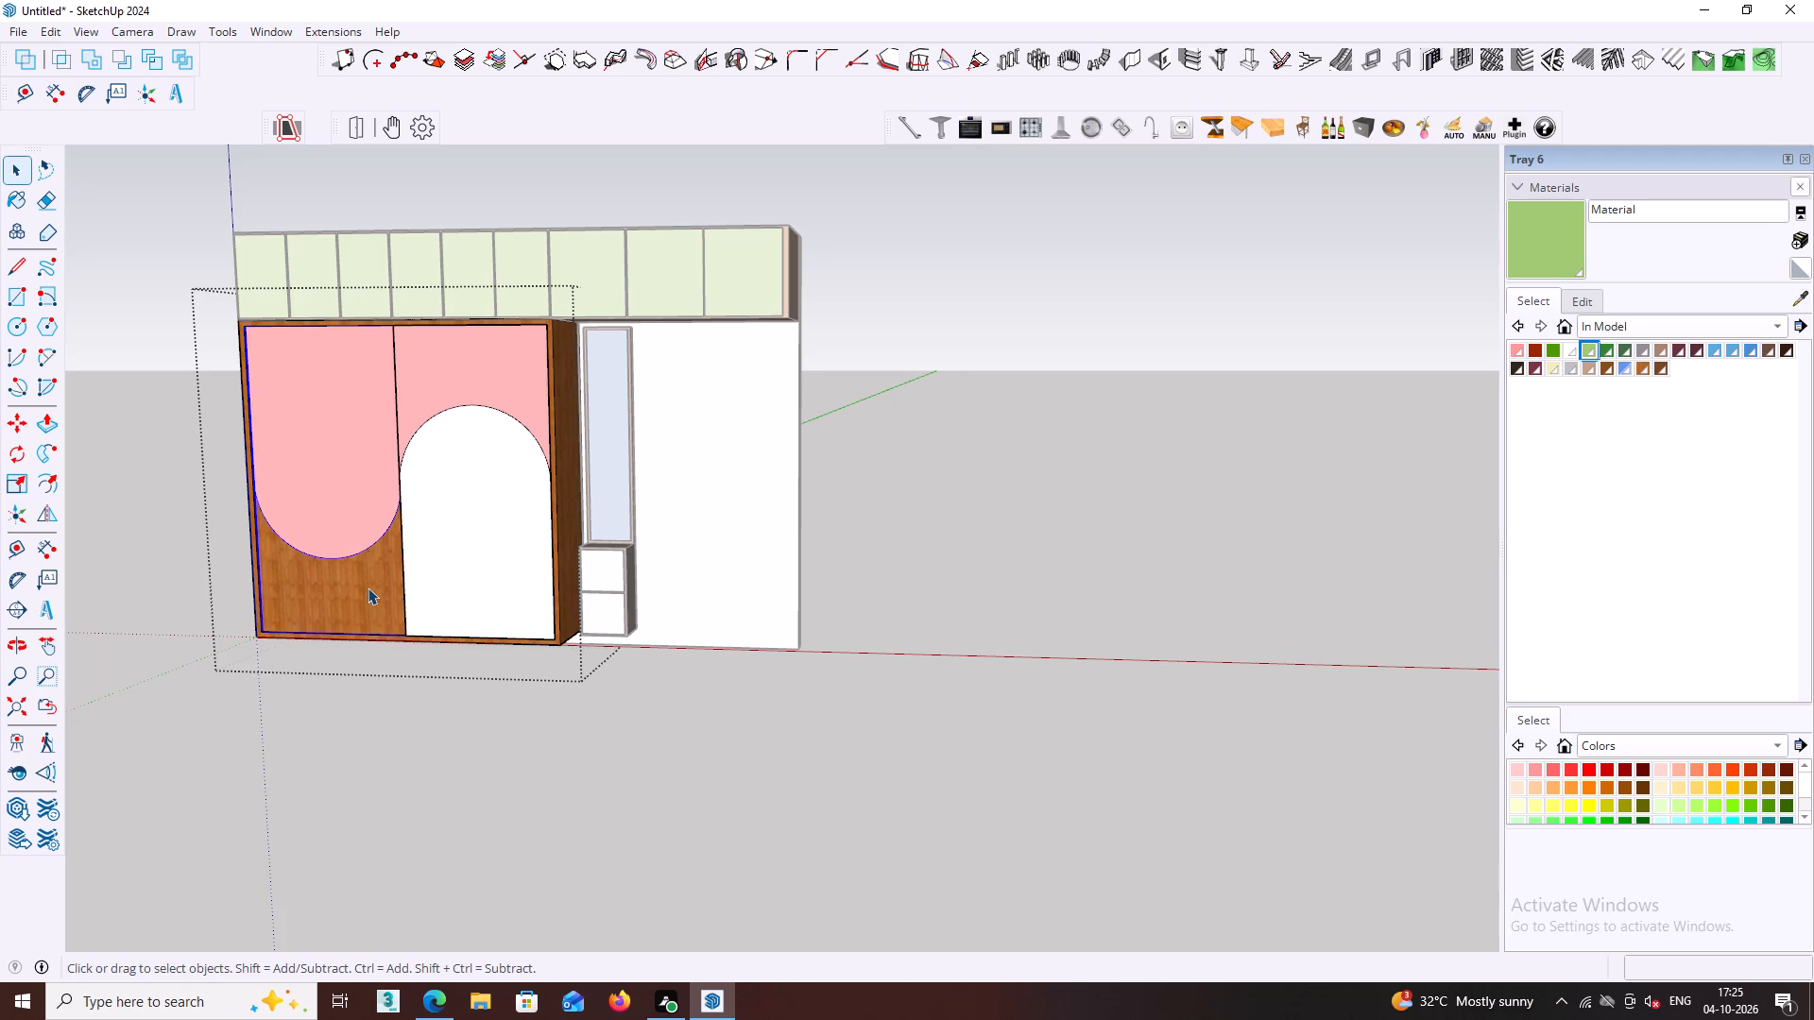
click(368, 588)
click(371, 600)
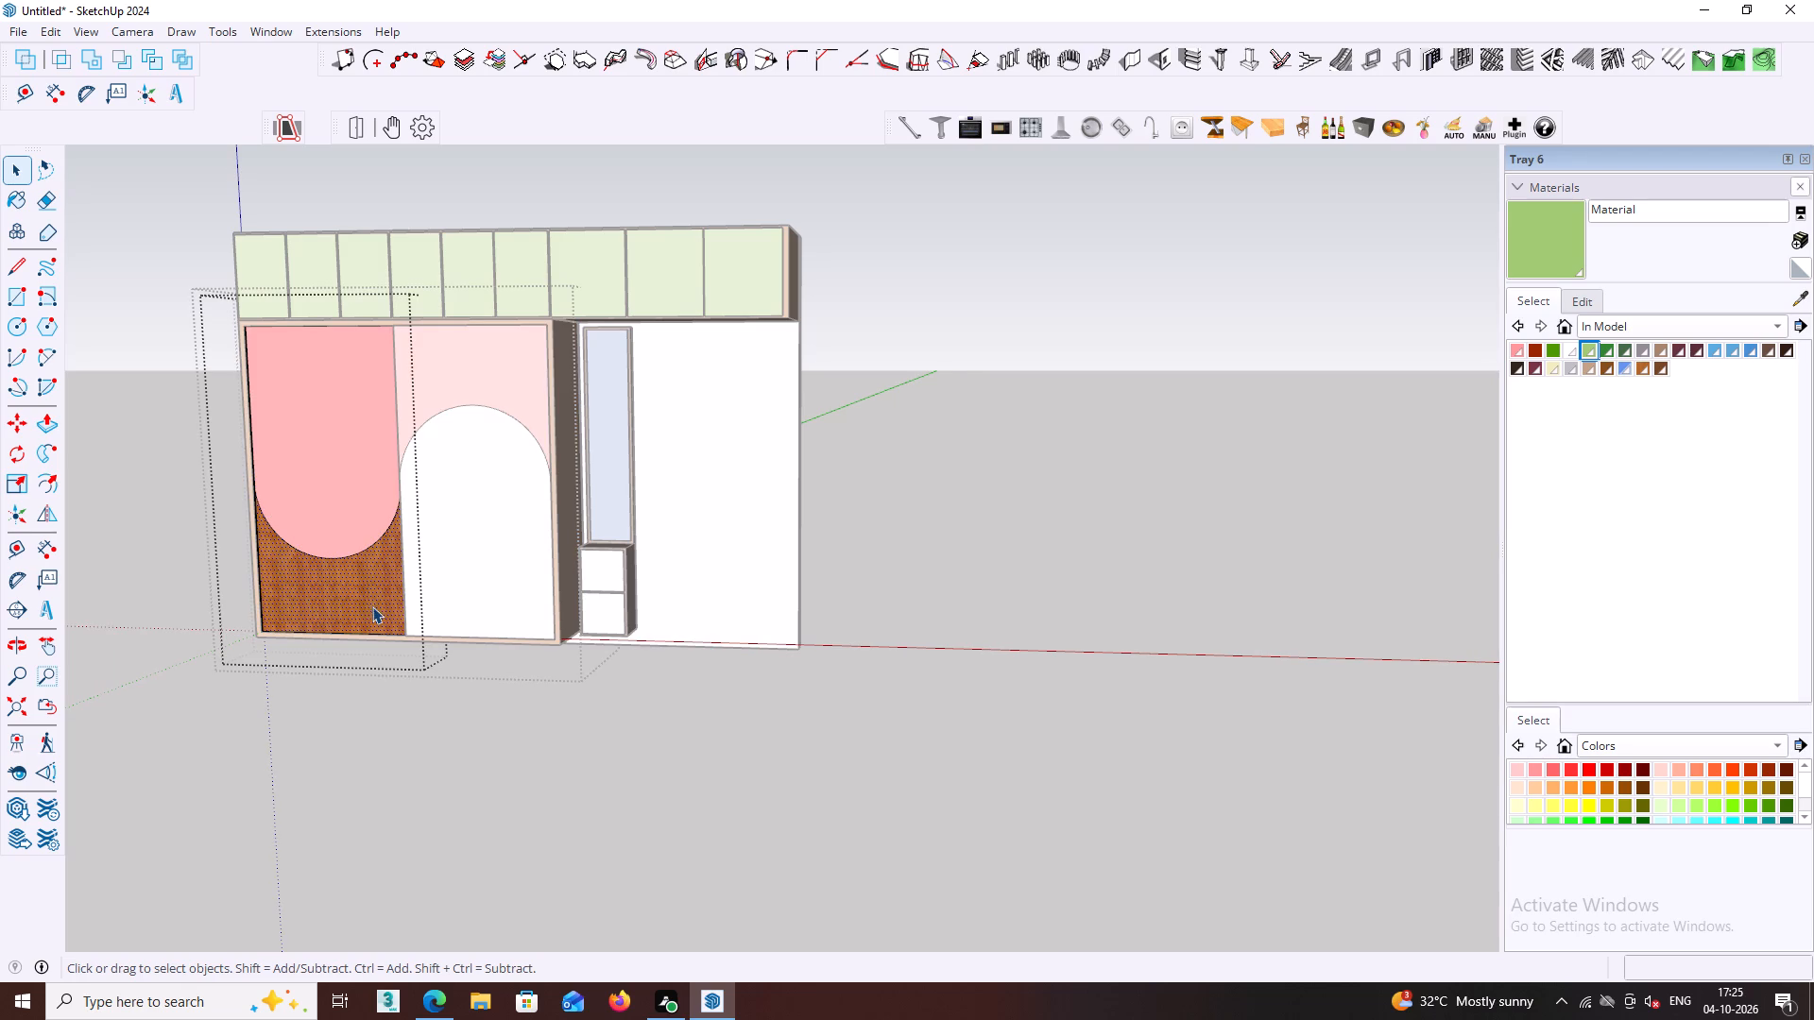
click(1797, 304)
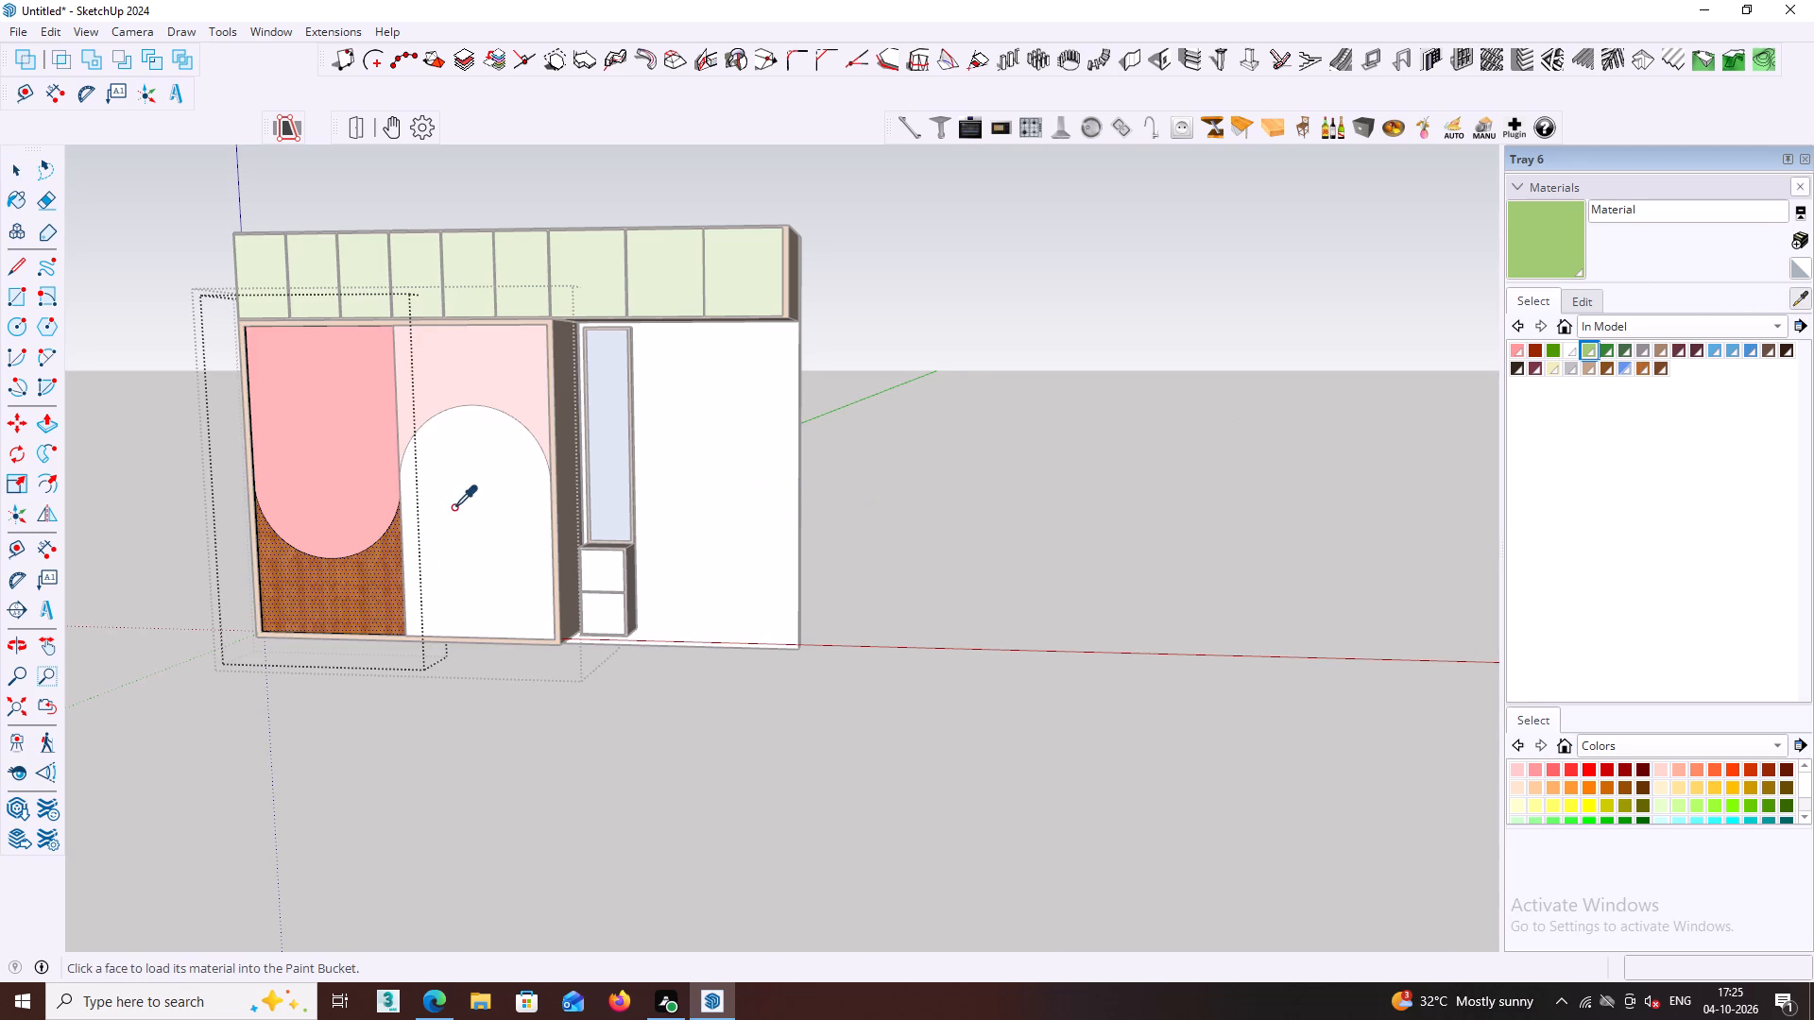
click(453, 507)
click(328, 595)
key(space)
click(796, 585)
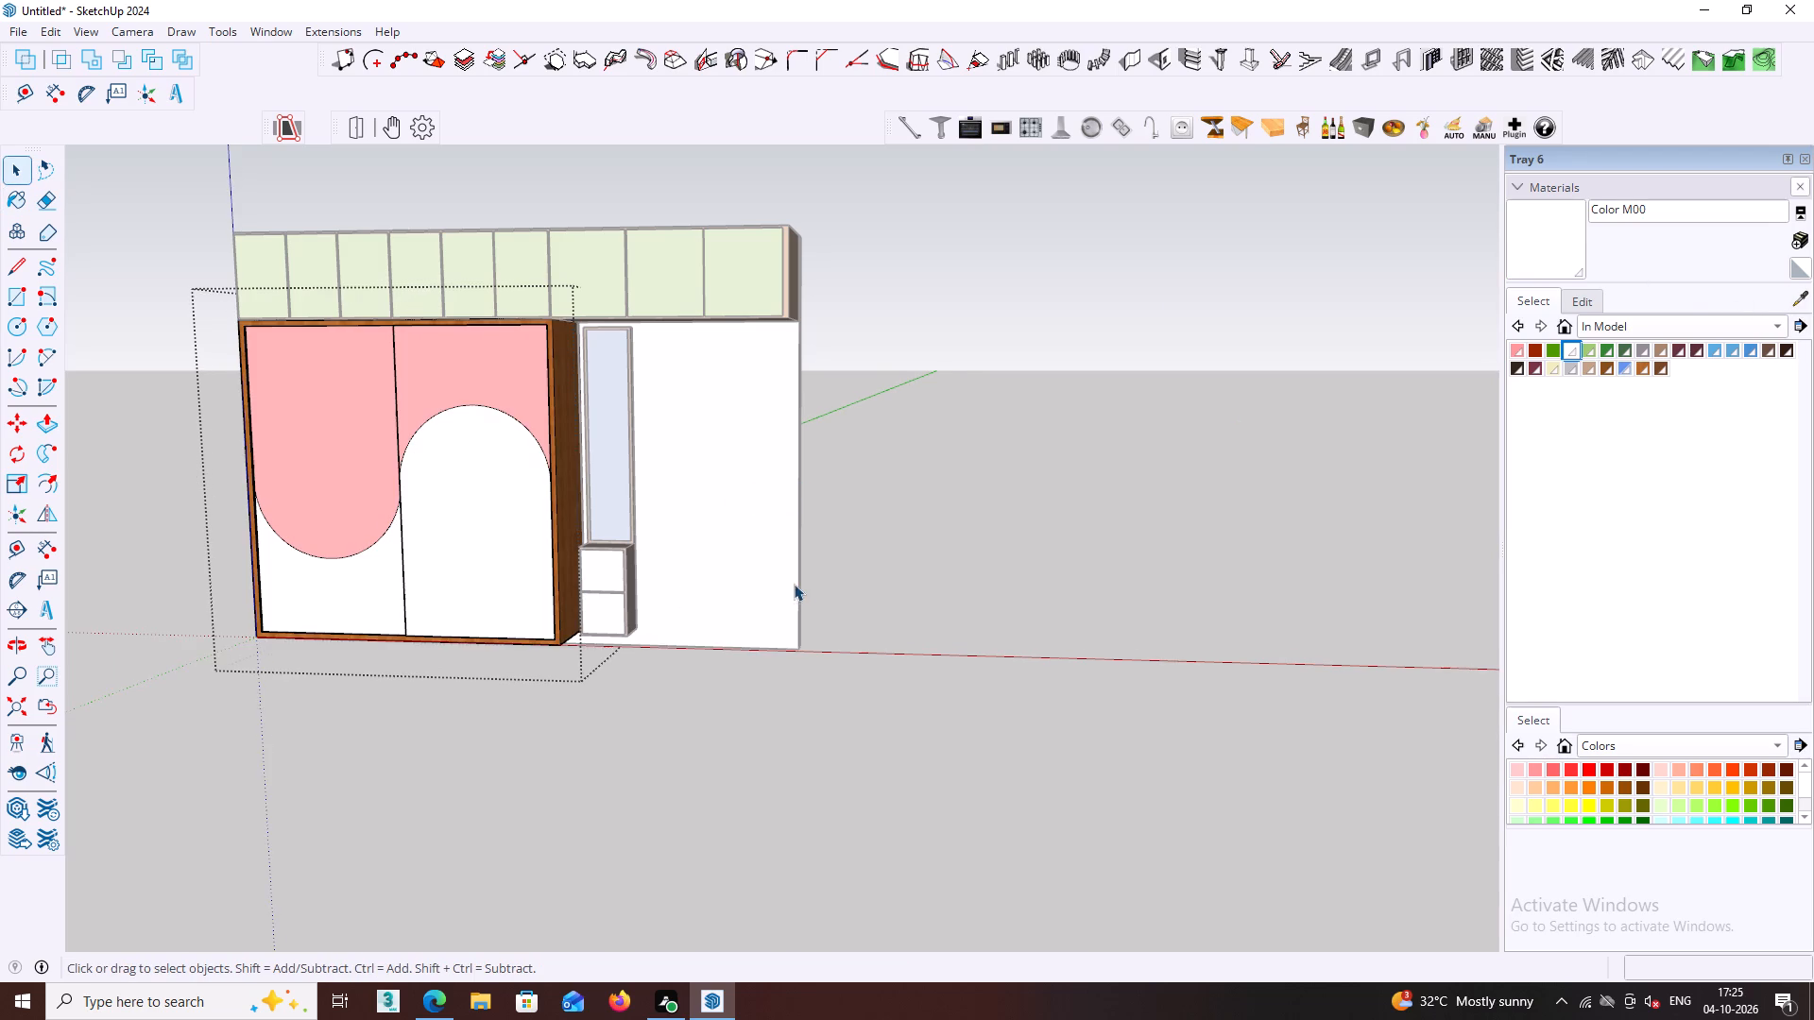
click(938, 579)
Examine the side unit's white drawer fronts up close and the whole wardrobe from the front.
scroll(917, 562, down, 3)
middle_drag(916, 569, 921, 586)
scroll(960, 631, down, 2)
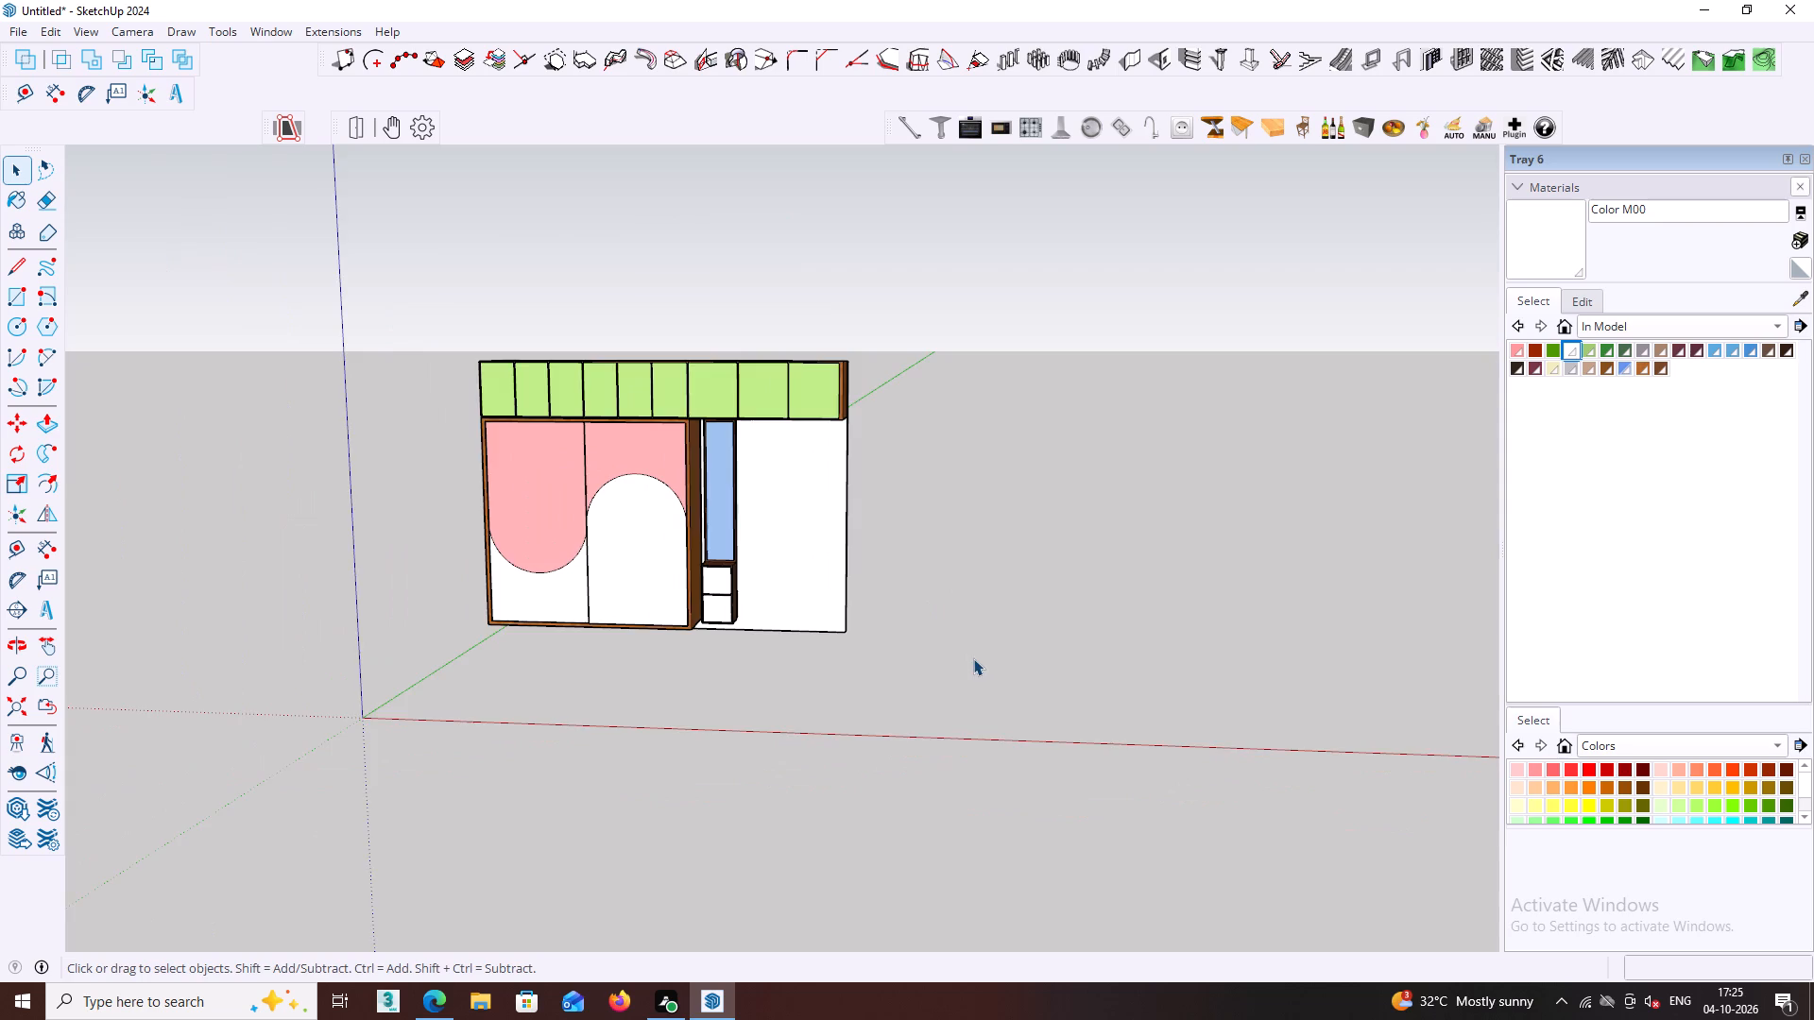
scroll(968, 660, down, 2)
middle_drag(929, 642, 810, 721)
scroll(766, 638, up, 11)
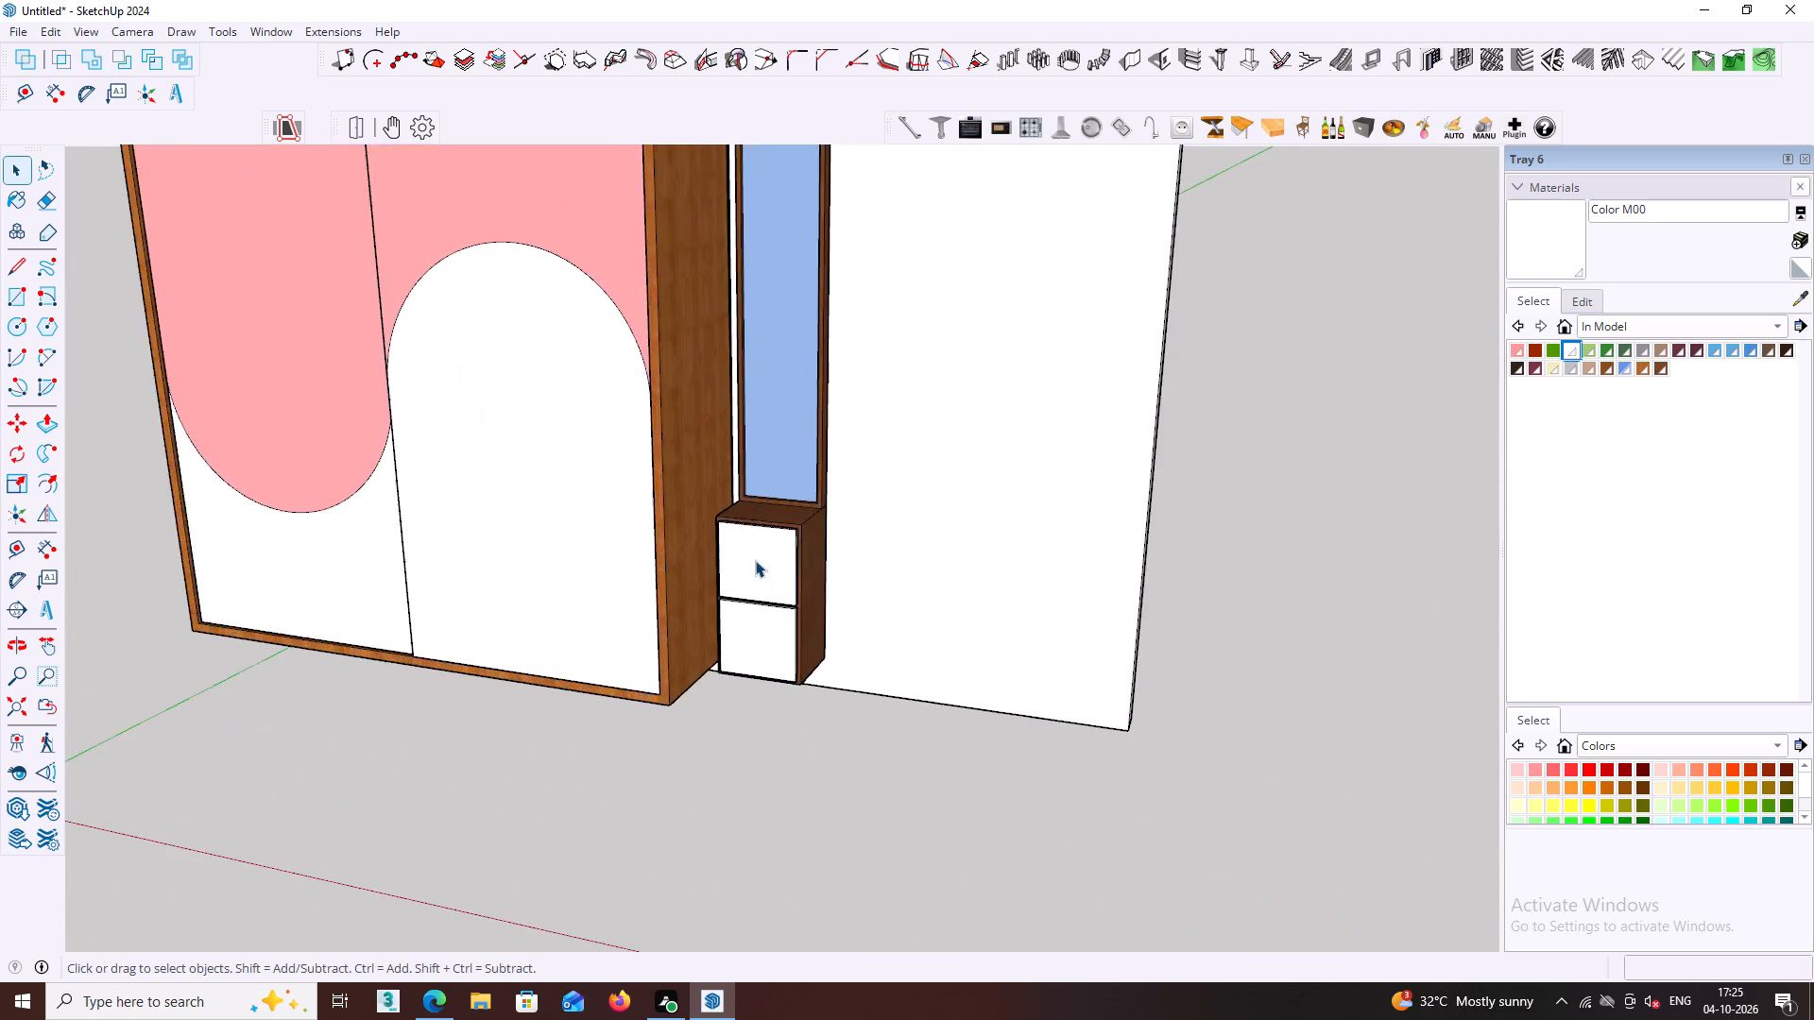
scroll(755, 560, up, 4)
middle_drag(749, 547, 793, 535)
scroll(779, 518, up, 8)
middle_drag(721, 527, 815, 518)
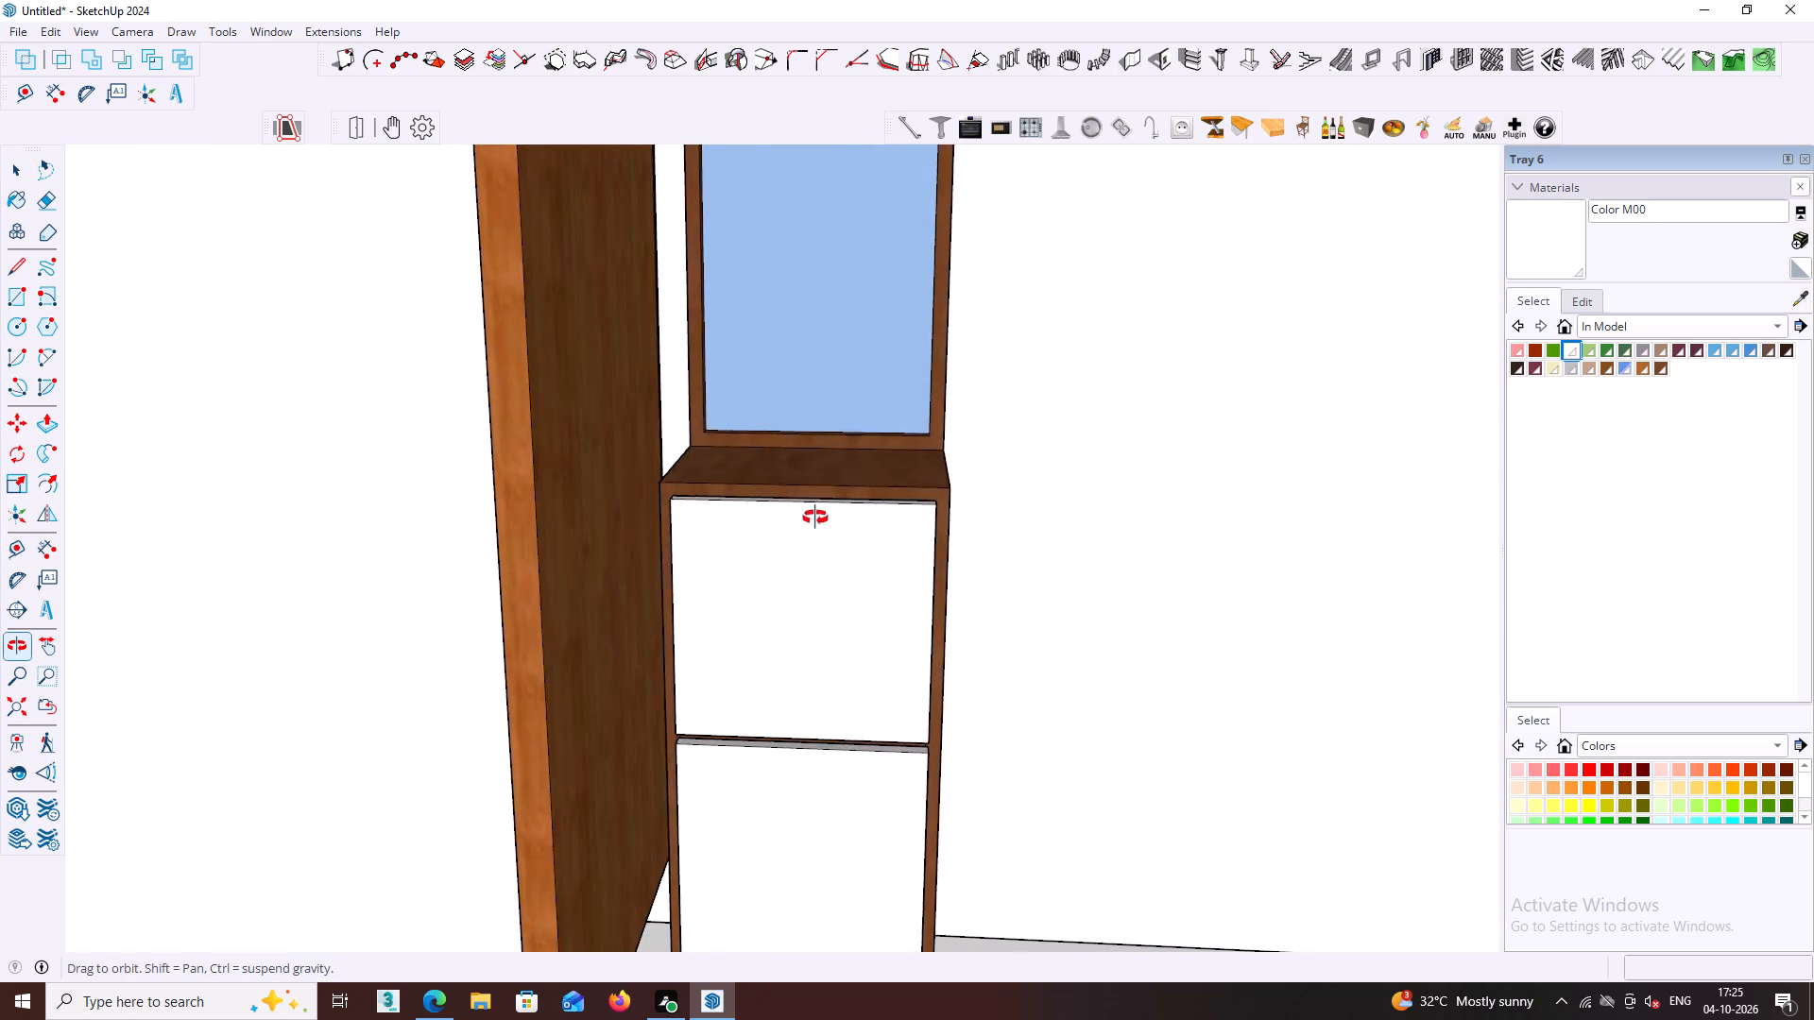
middle_drag(815, 518, 816, 518)
scroll(731, 521, up, 4)
middle_drag(676, 553, 807, 518)
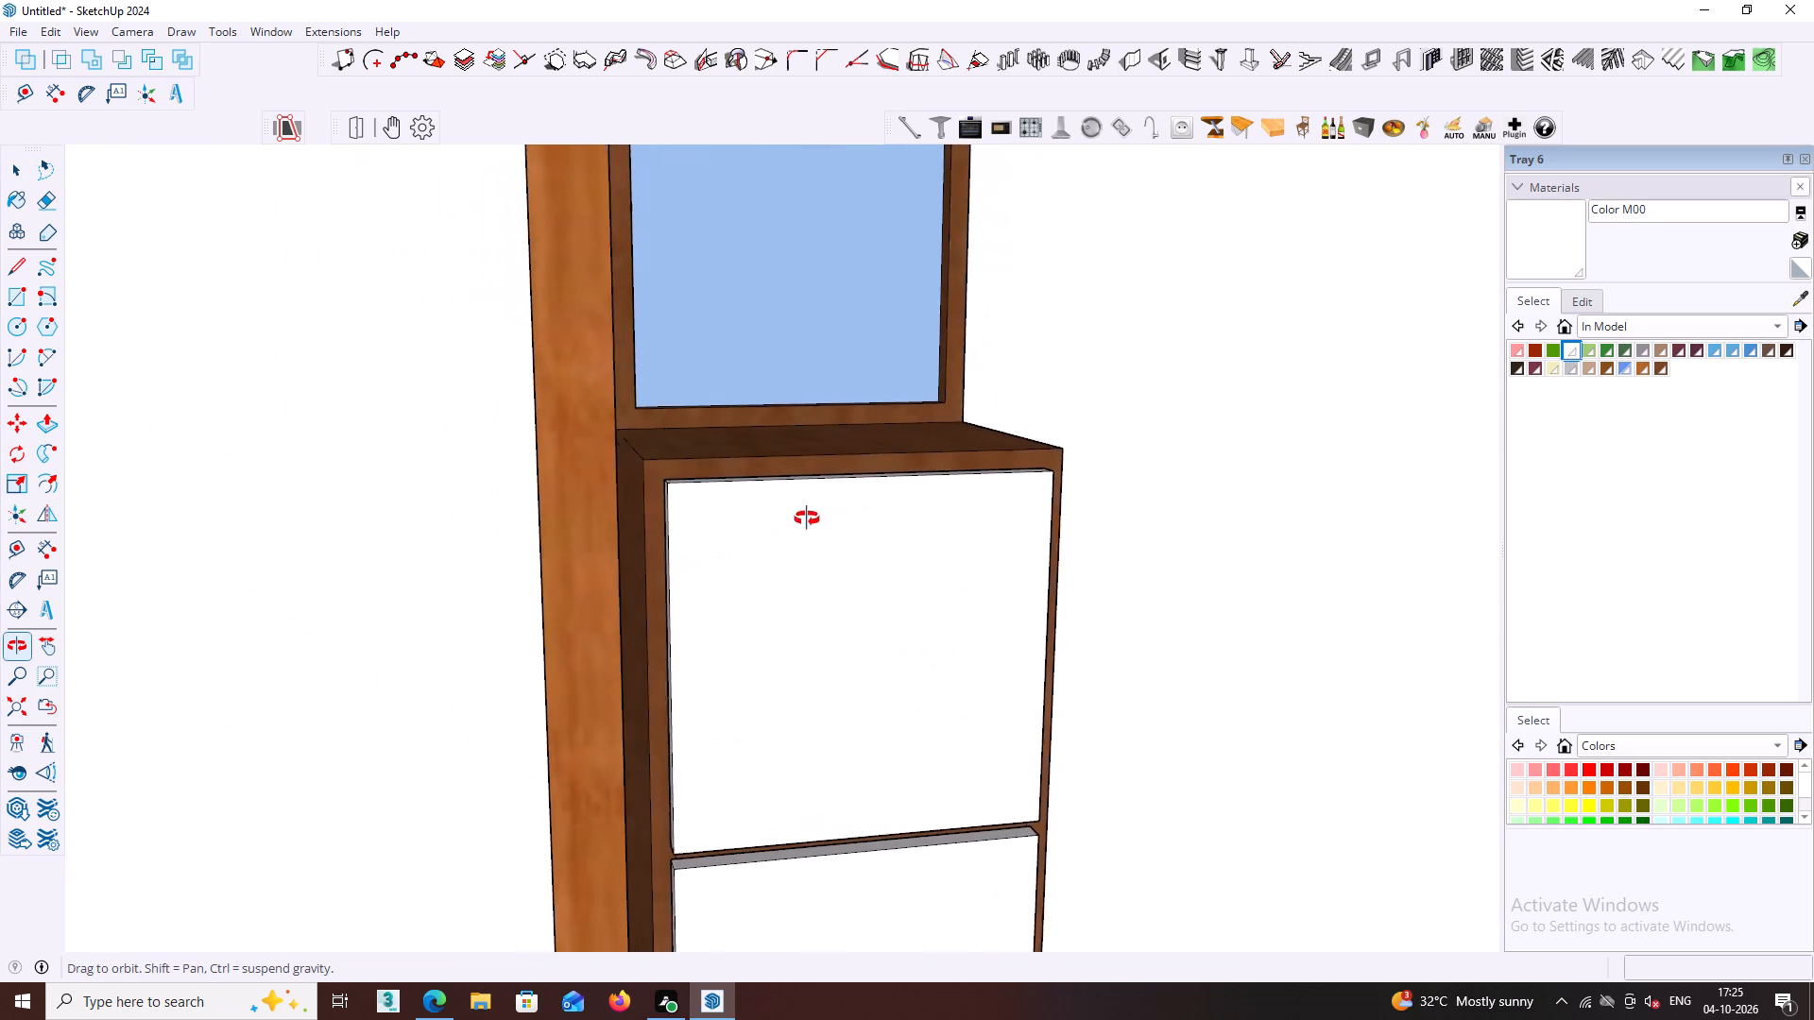
middle_drag(807, 518, 723, 599)
scroll(720, 585, down, 10)
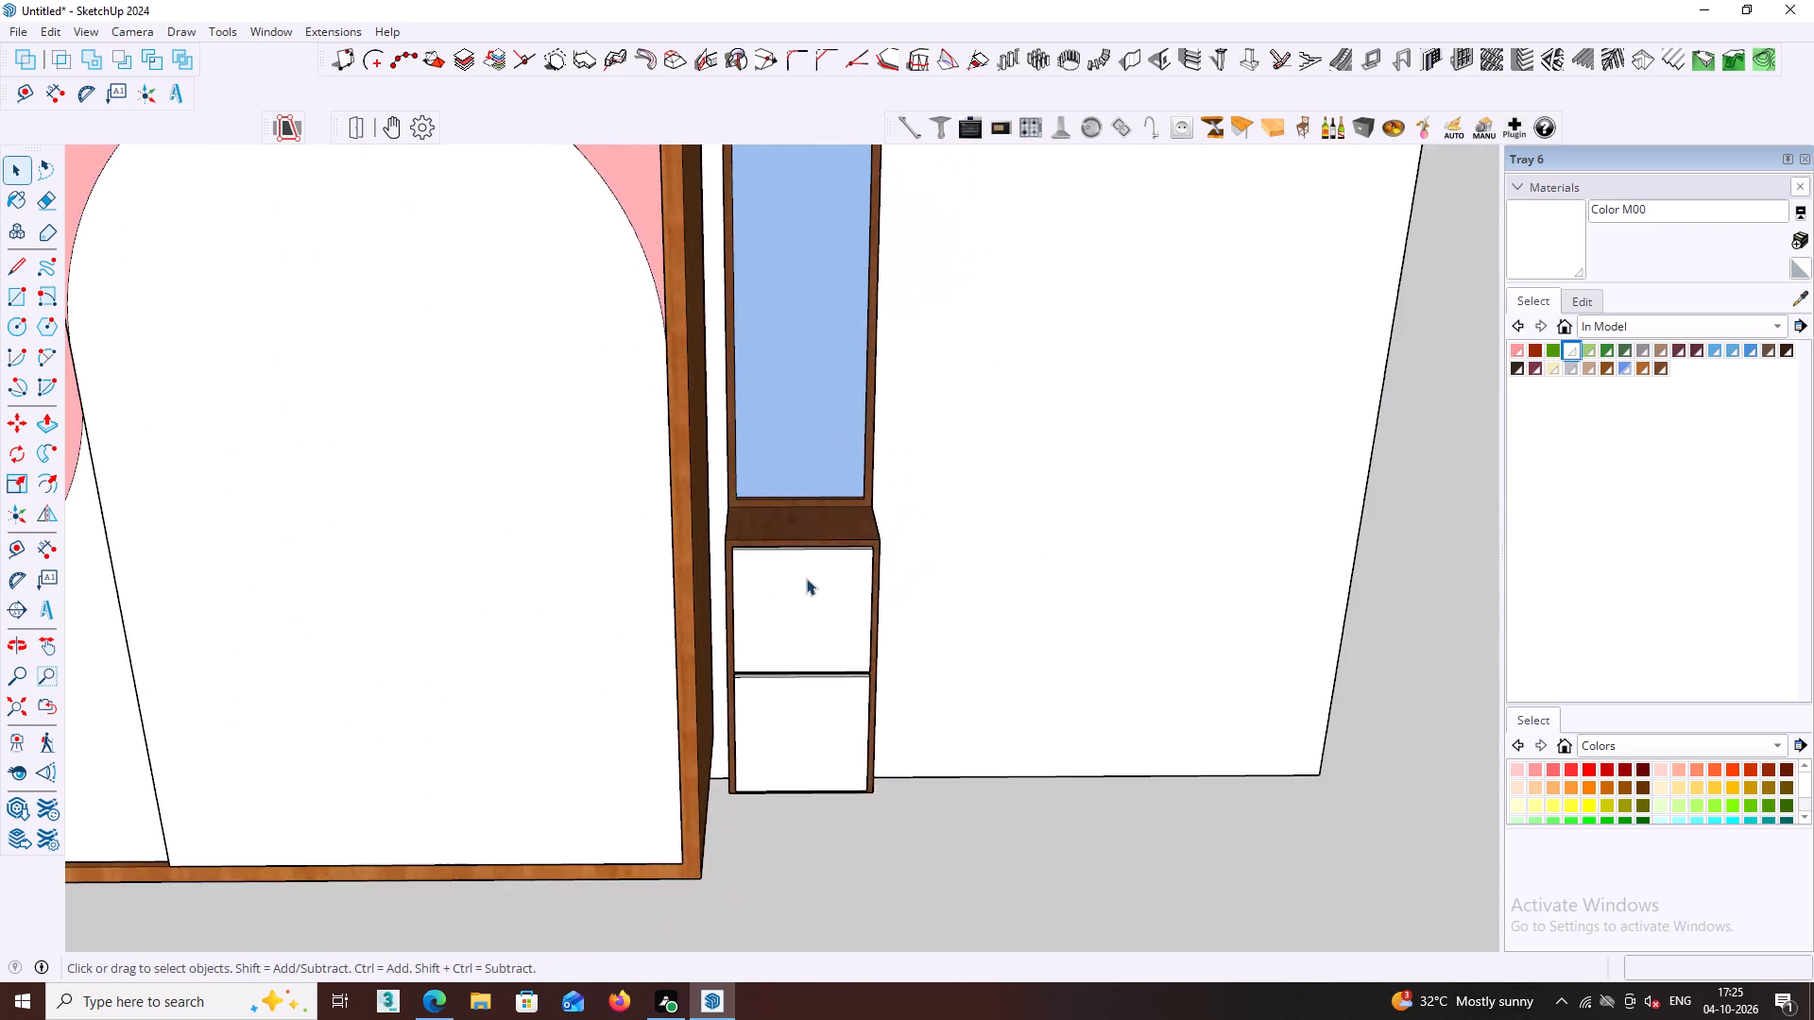
scroll(806, 578, down, 4)
shift+middle_drag(806, 562, 842, 756)
middle_drag(839, 718, 829, 646)
middle_drag(830, 646, 842, 723)
scroll(830, 666, down, 2)
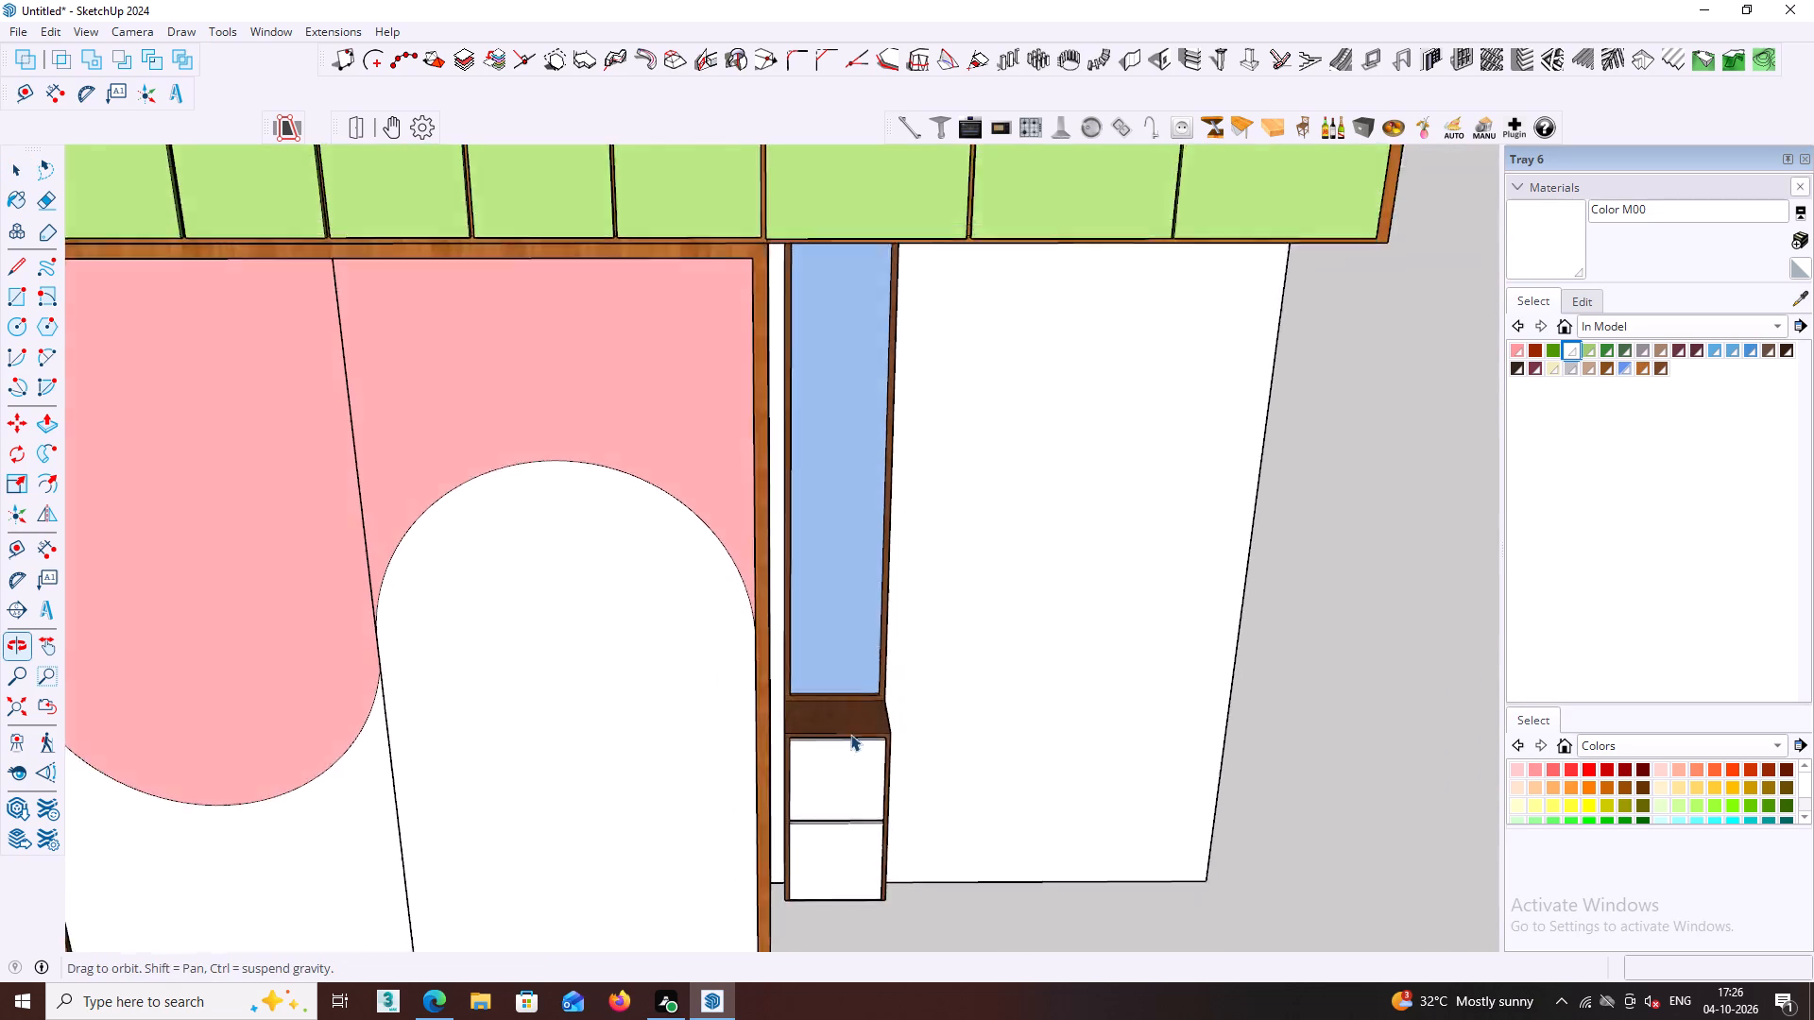
scroll(850, 734, down, 3)
middle_drag(830, 702, 827, 722)
middle_drag(864, 686, 857, 599)
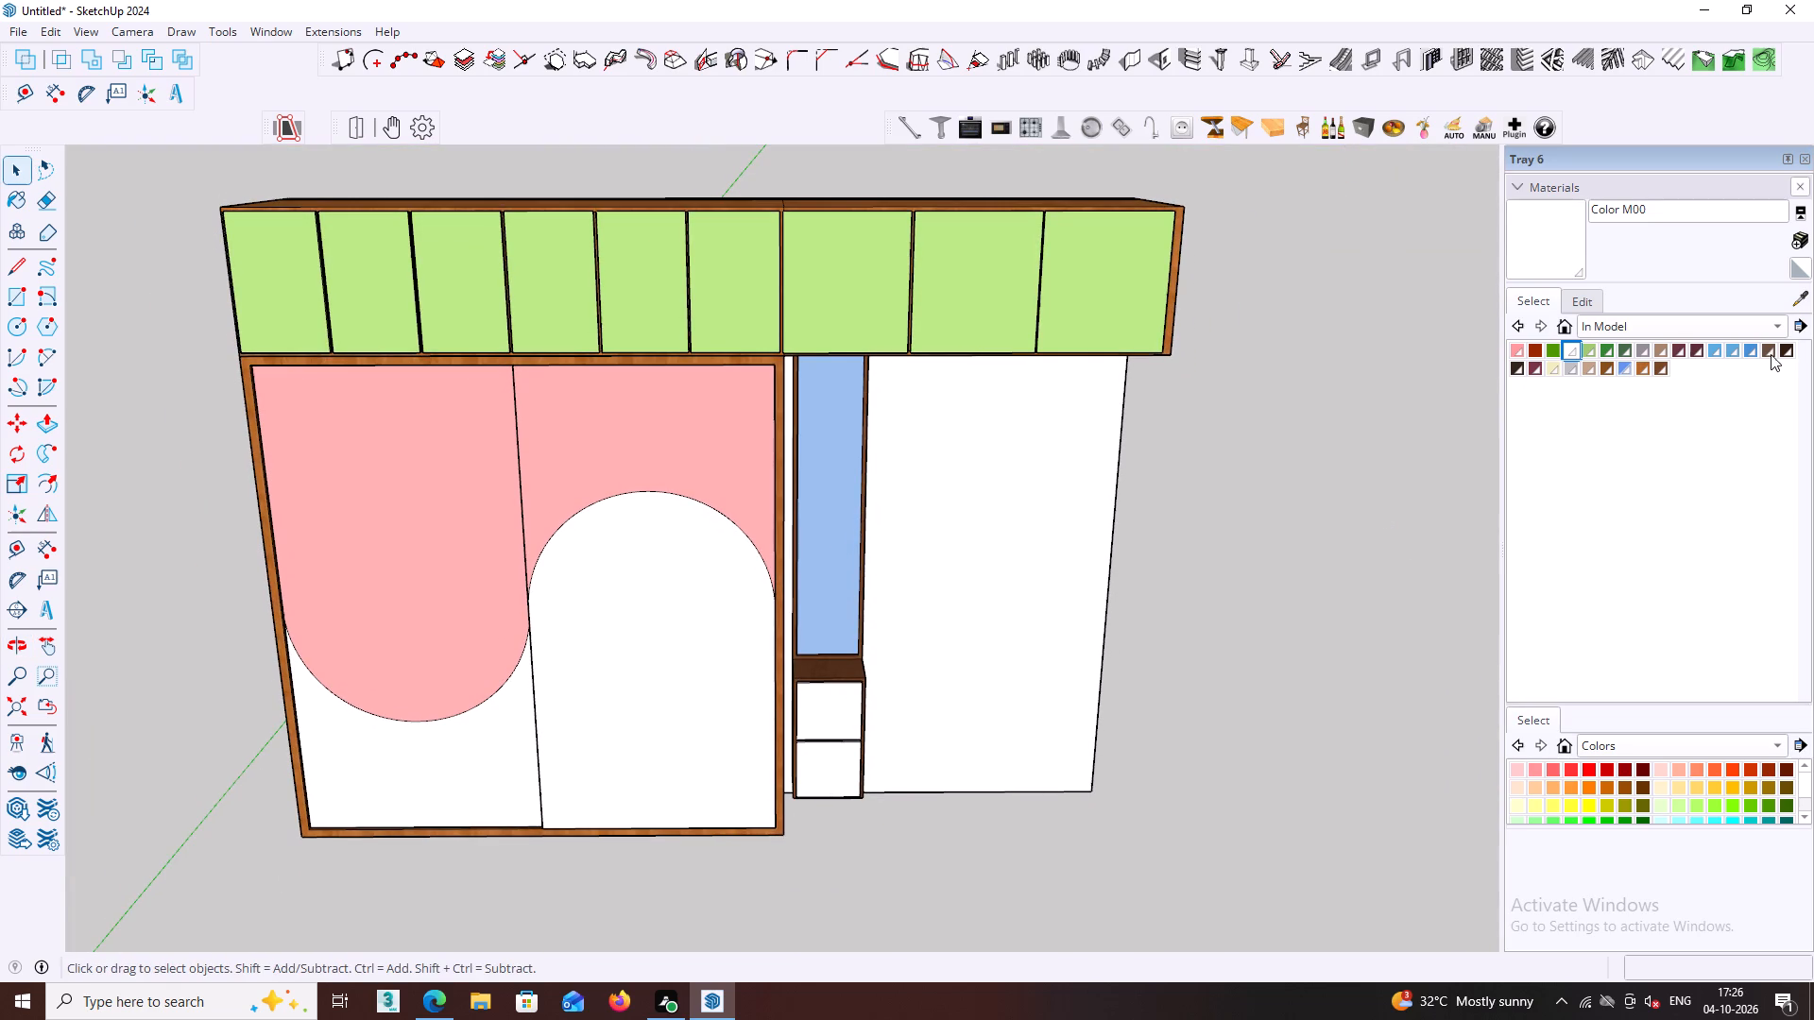
Sample pink Color A02 from the curved wardrobe door and paint both drawer fronts of the side unit with it.
click(1801, 297)
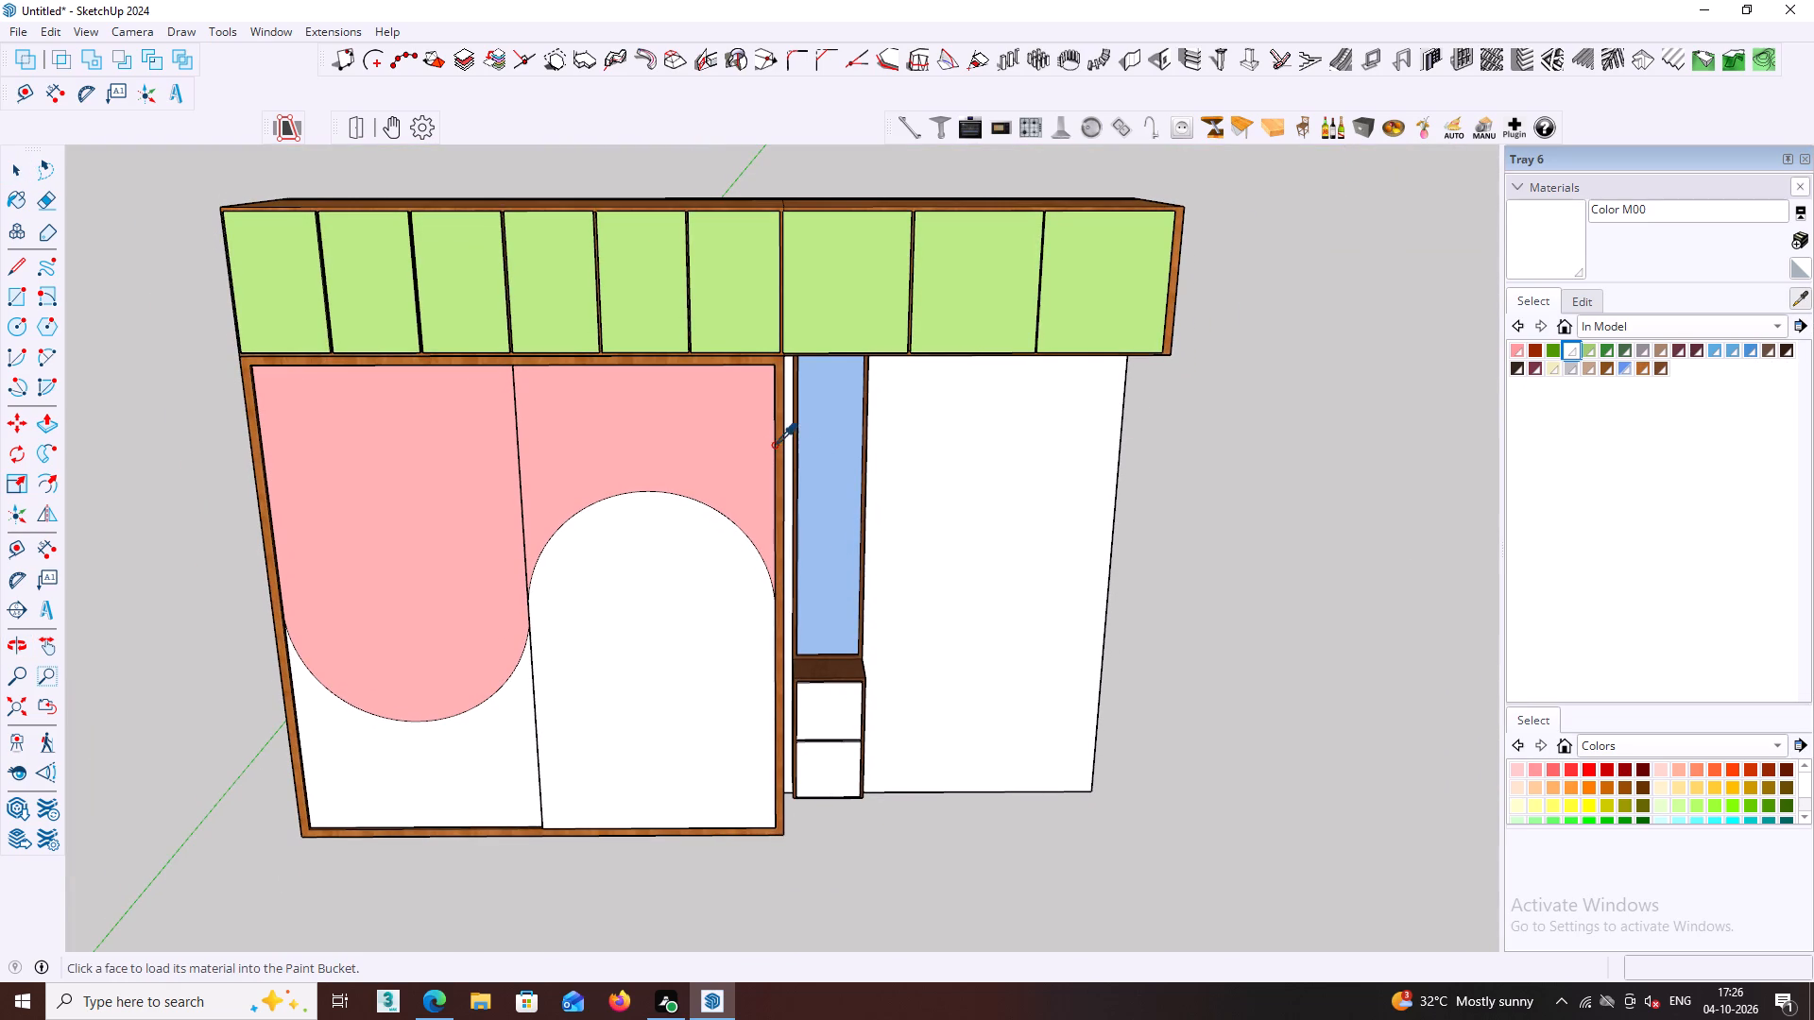
click(761, 445)
click(812, 713)
click(831, 773)
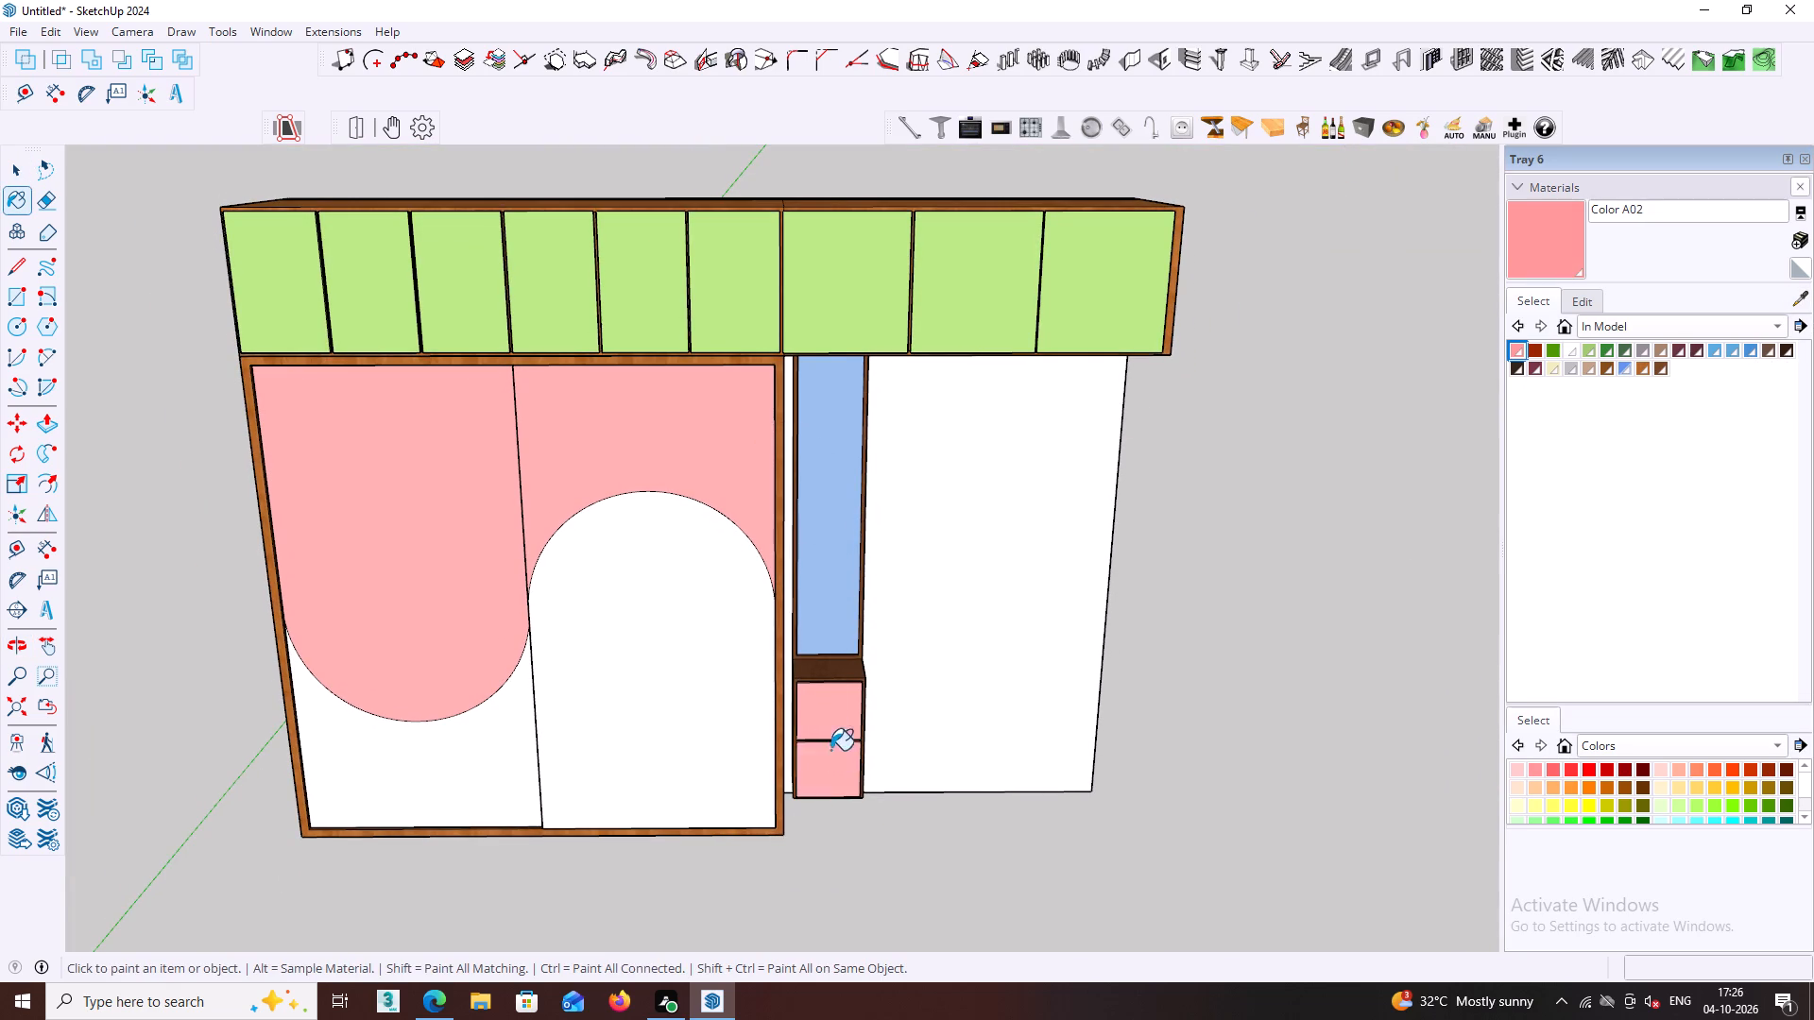
middle_drag(836, 747, 896, 692)
key(space)
click(1279, 670)
Examine the pink drawer fronts up close and the complete wardrobe from the front and above.
middle_drag(973, 729, 885, 713)
scroll(858, 757, up, 7)
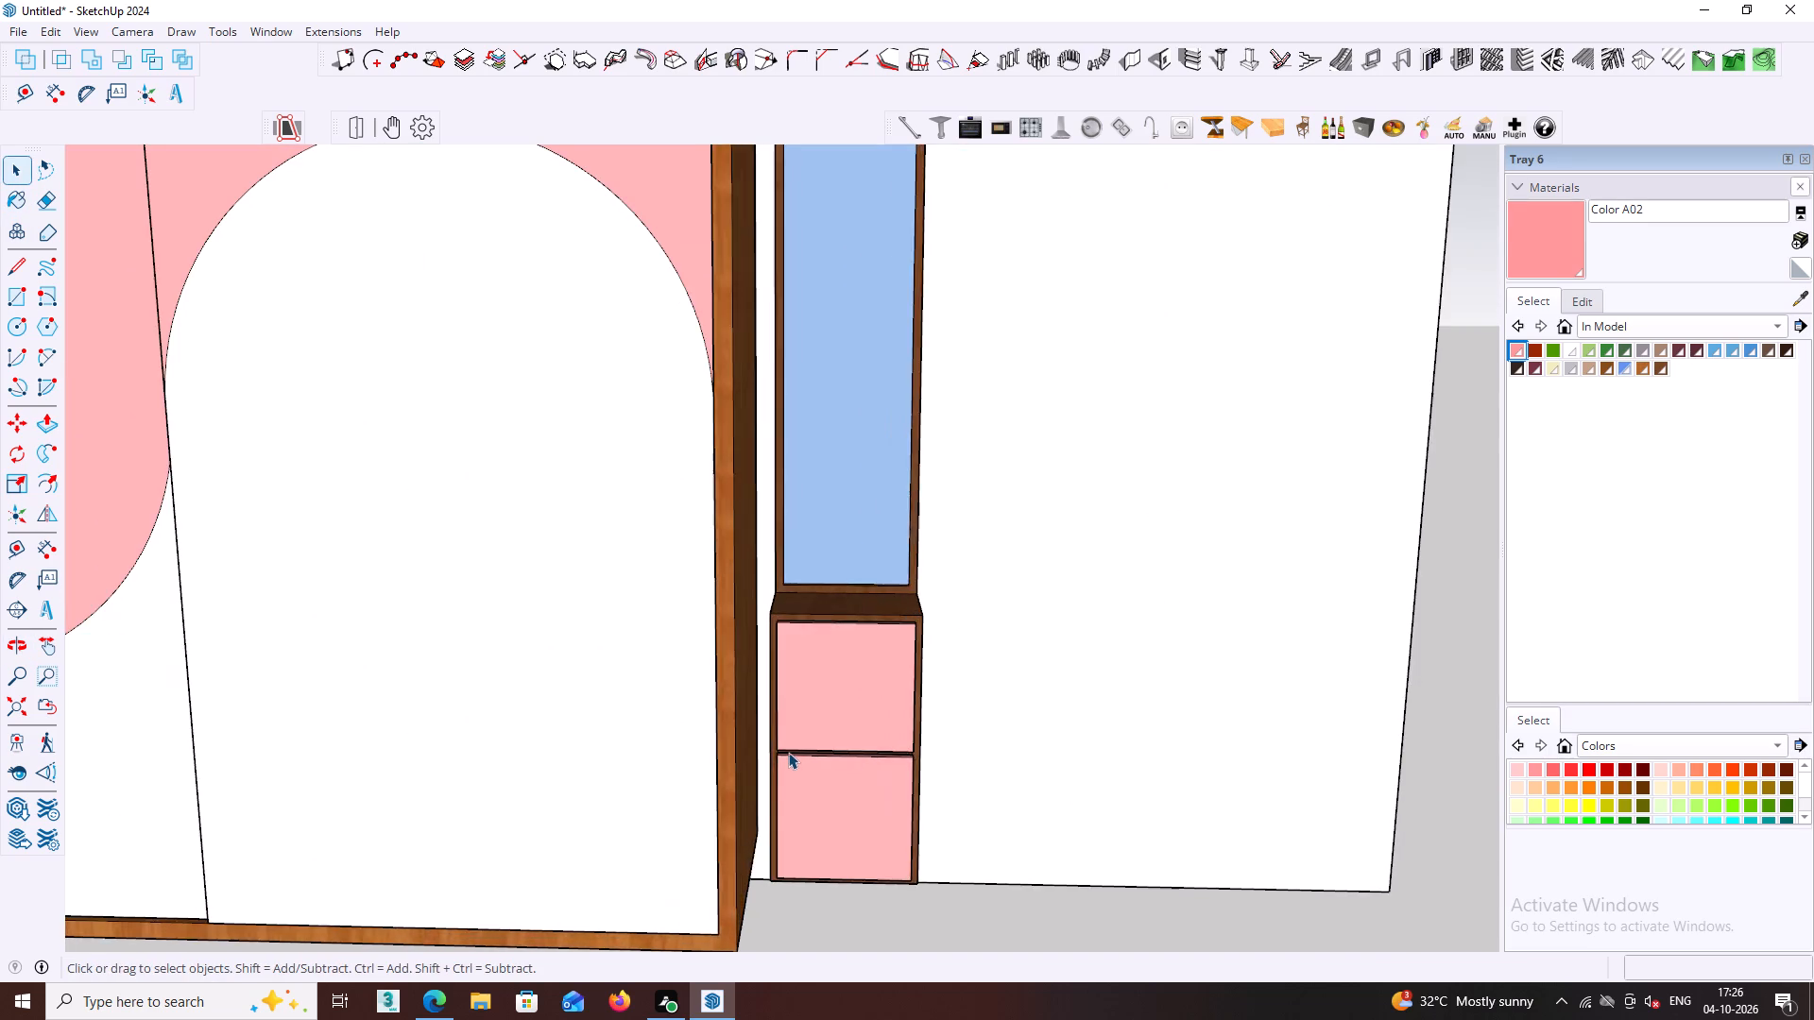
middle_drag(788, 751, 847, 752)
scroll(836, 729, up, 2)
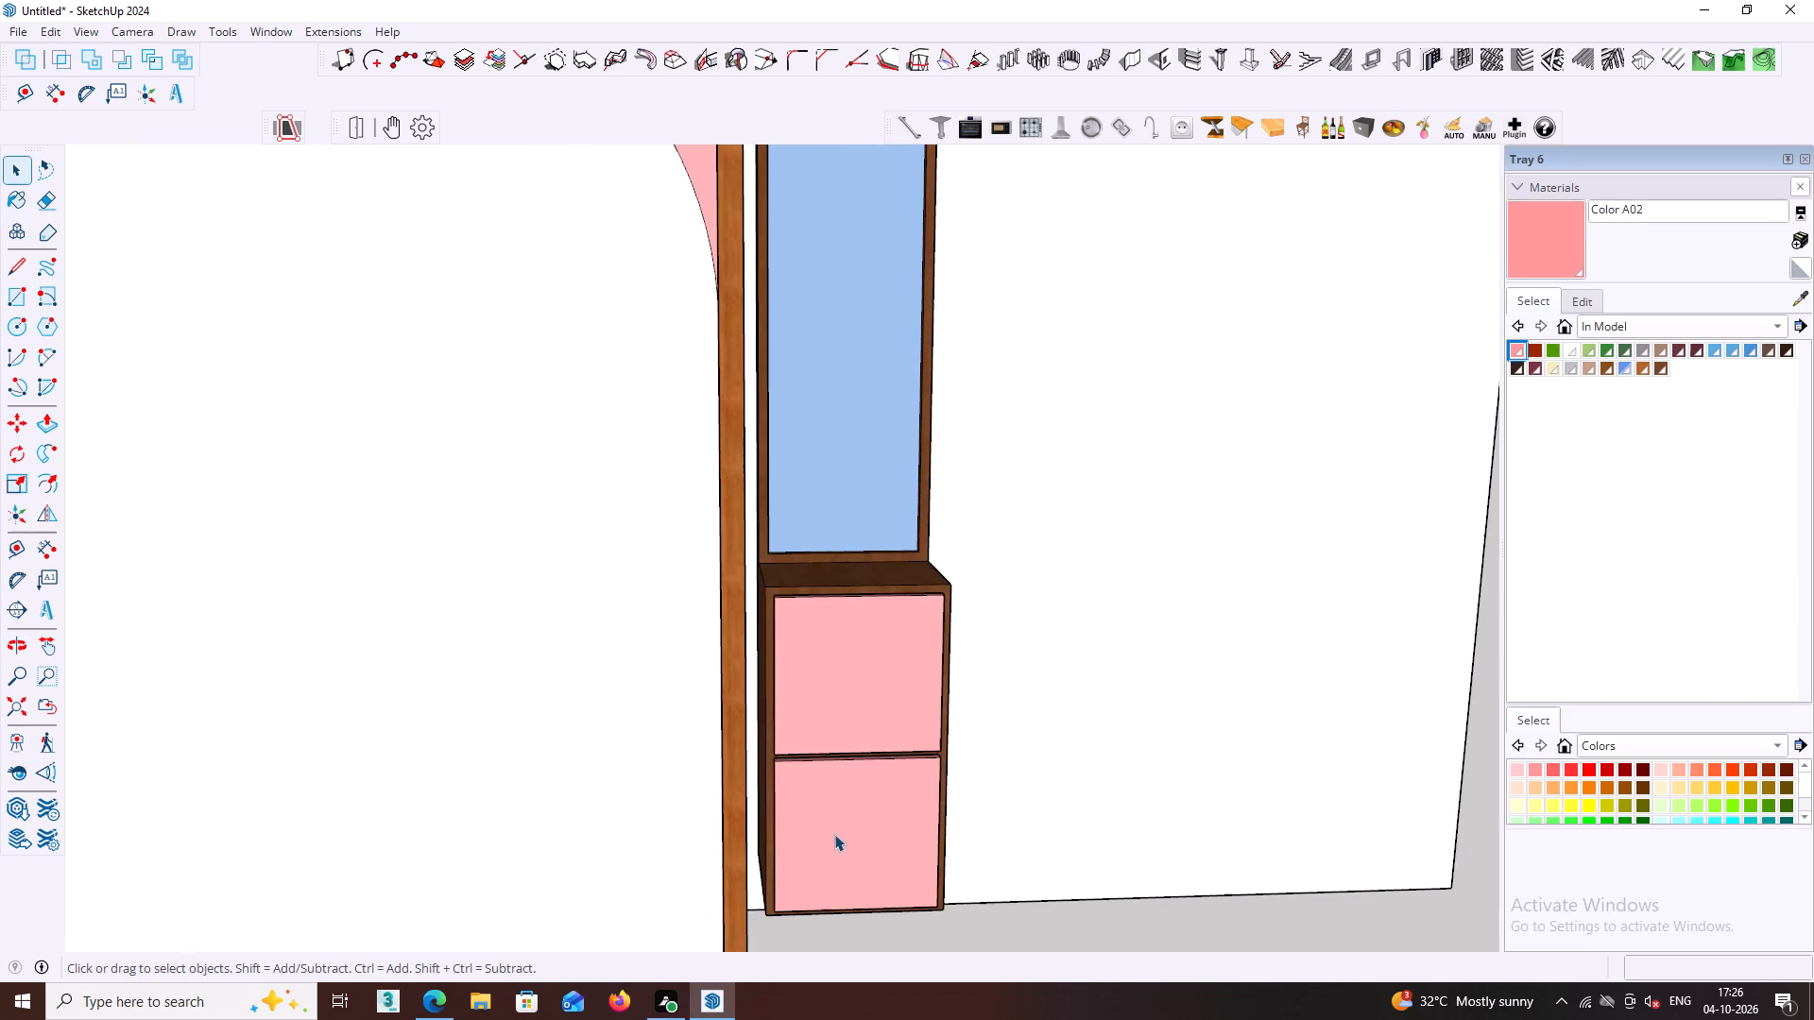
middle_drag(830, 829, 744, 773)
scroll(744, 769, down, 7)
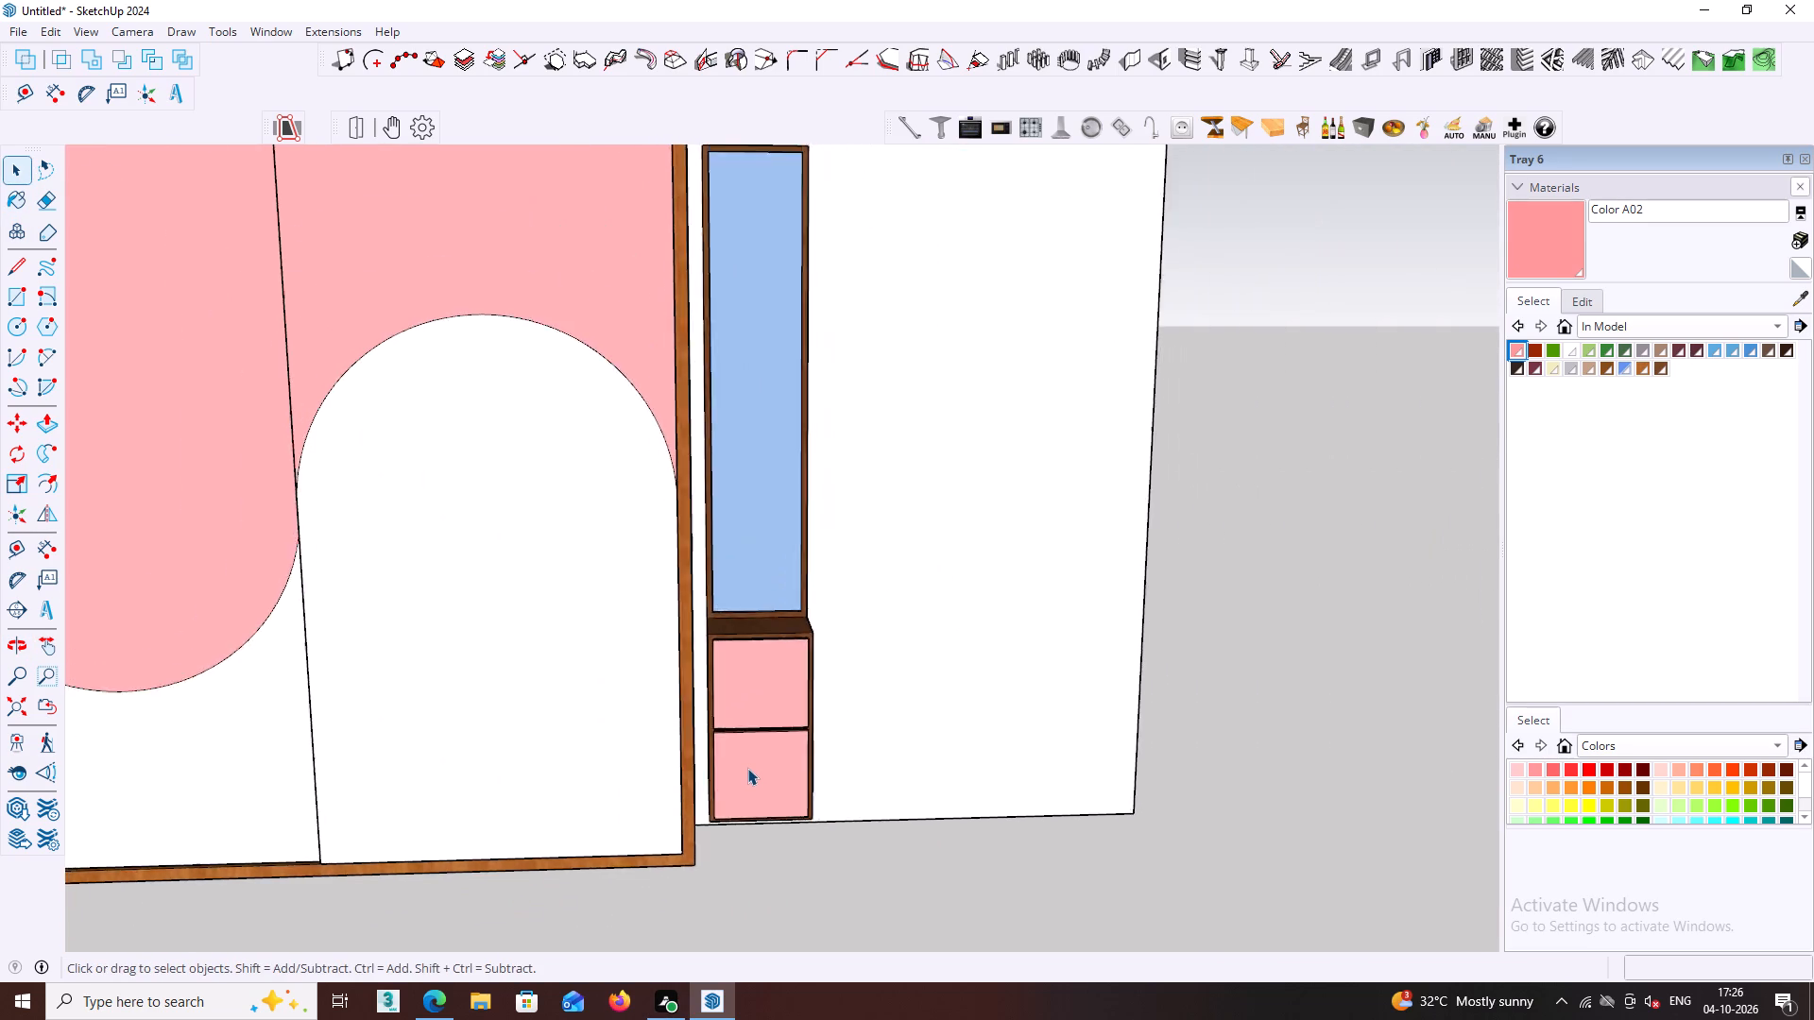
scroll(747, 768, down, 5)
middle_click(747, 768)
middle_drag(760, 763, 855, 745)
scroll(813, 722, up, 5)
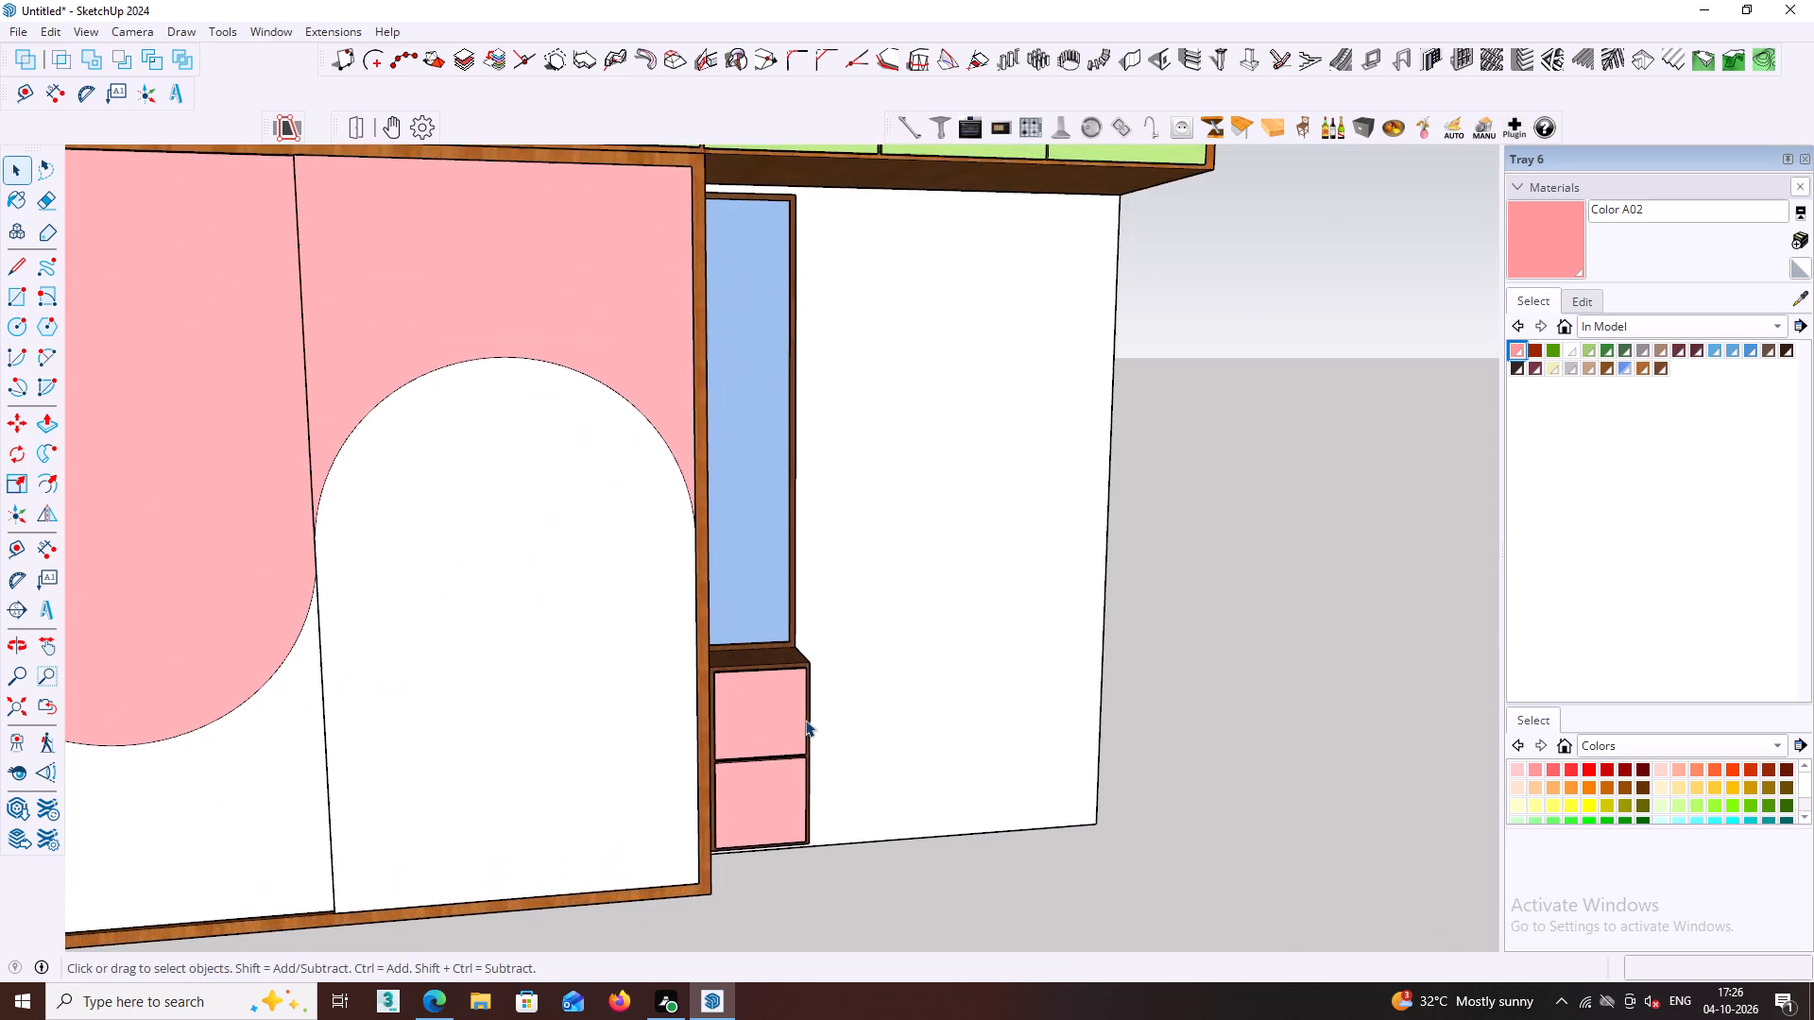
scroll(799, 720, up, 1)
middle_drag(790, 716, 695, 755)
scroll(801, 634, up, 5)
middle_drag(784, 668, 688, 809)
scroll(764, 733, up, 3)
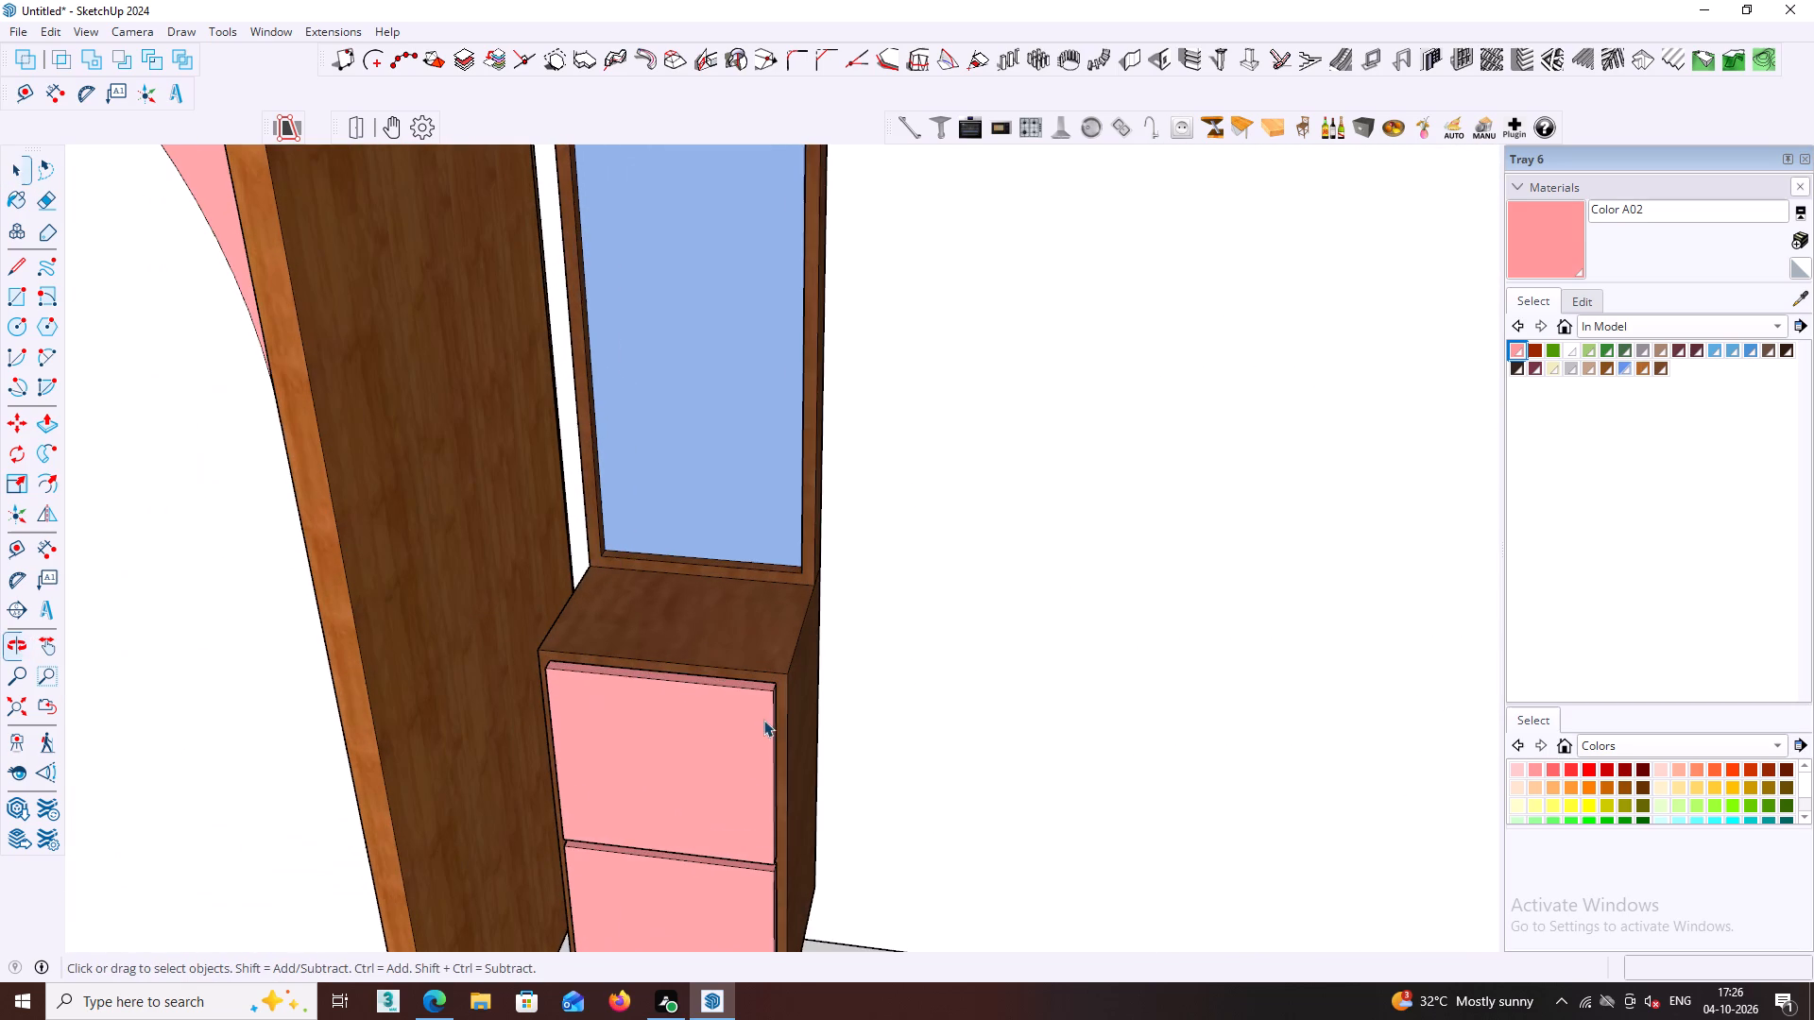
click(755, 724)
scroll(981, 744, down, 6)
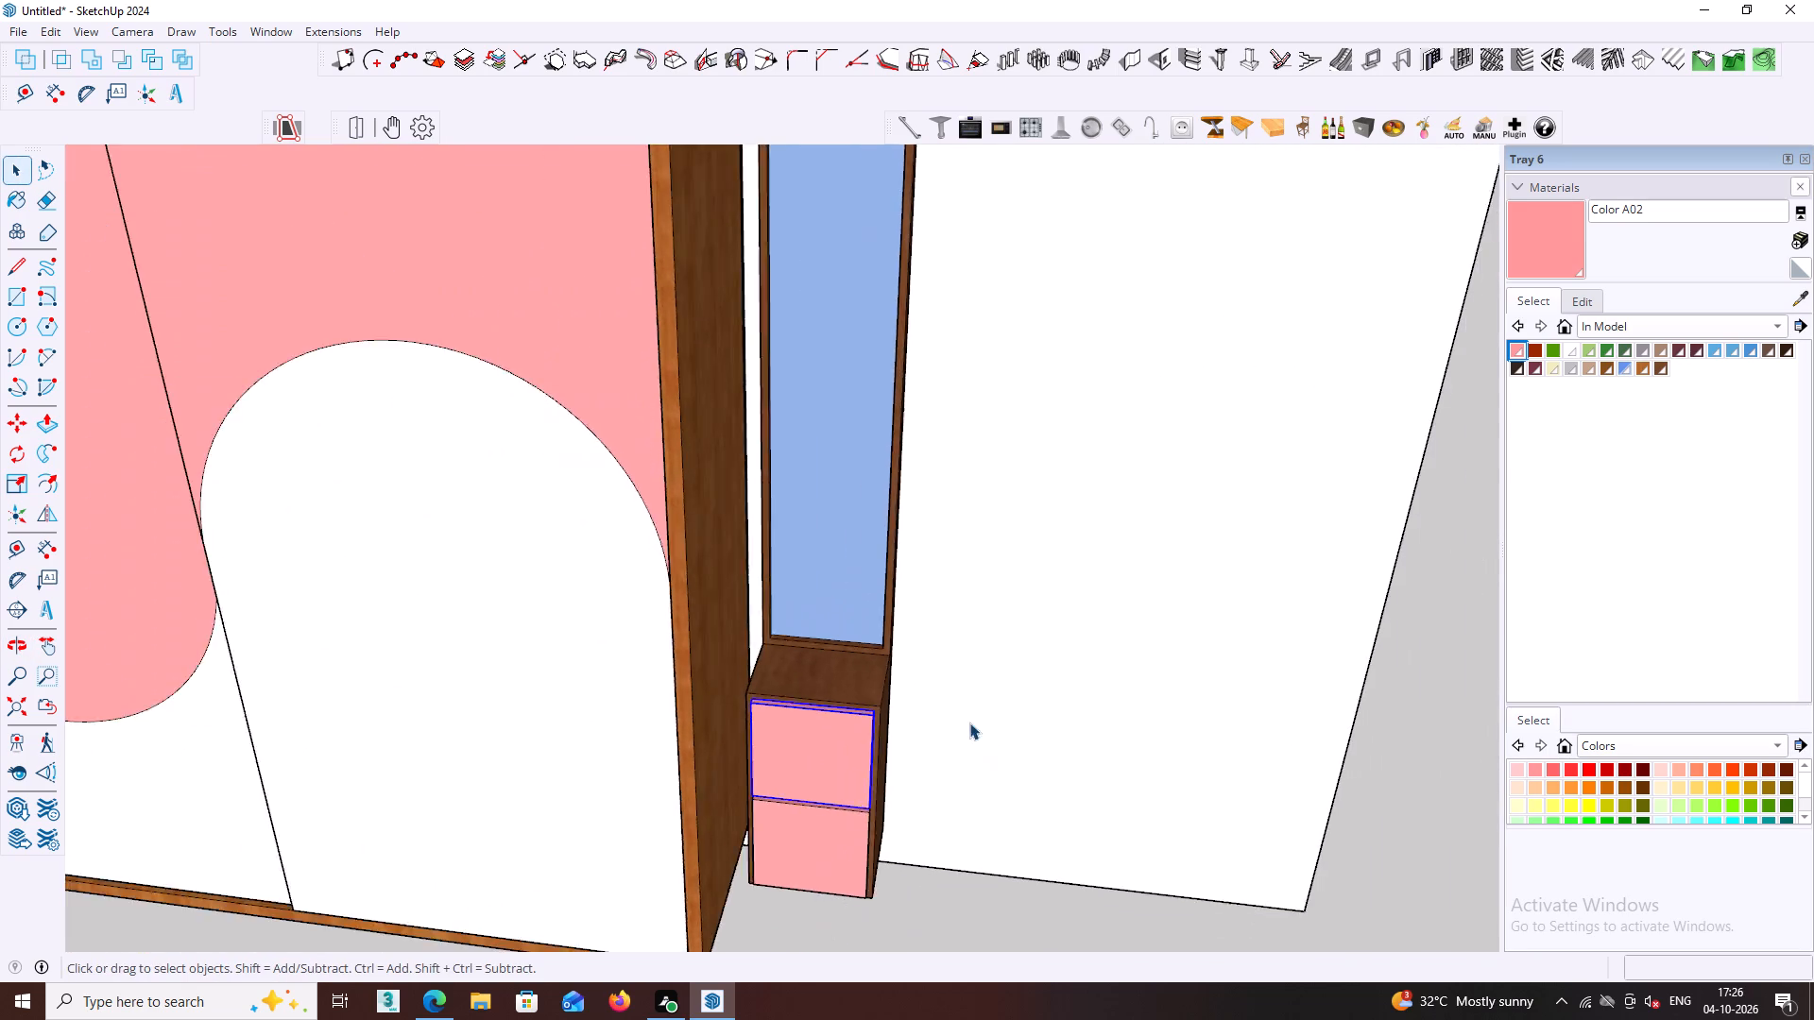
scroll(969, 722, down, 6)
click(1301, 687)
middle_drag(1284, 682, 1322, 595)
middle_drag(1044, 683, 988, 644)
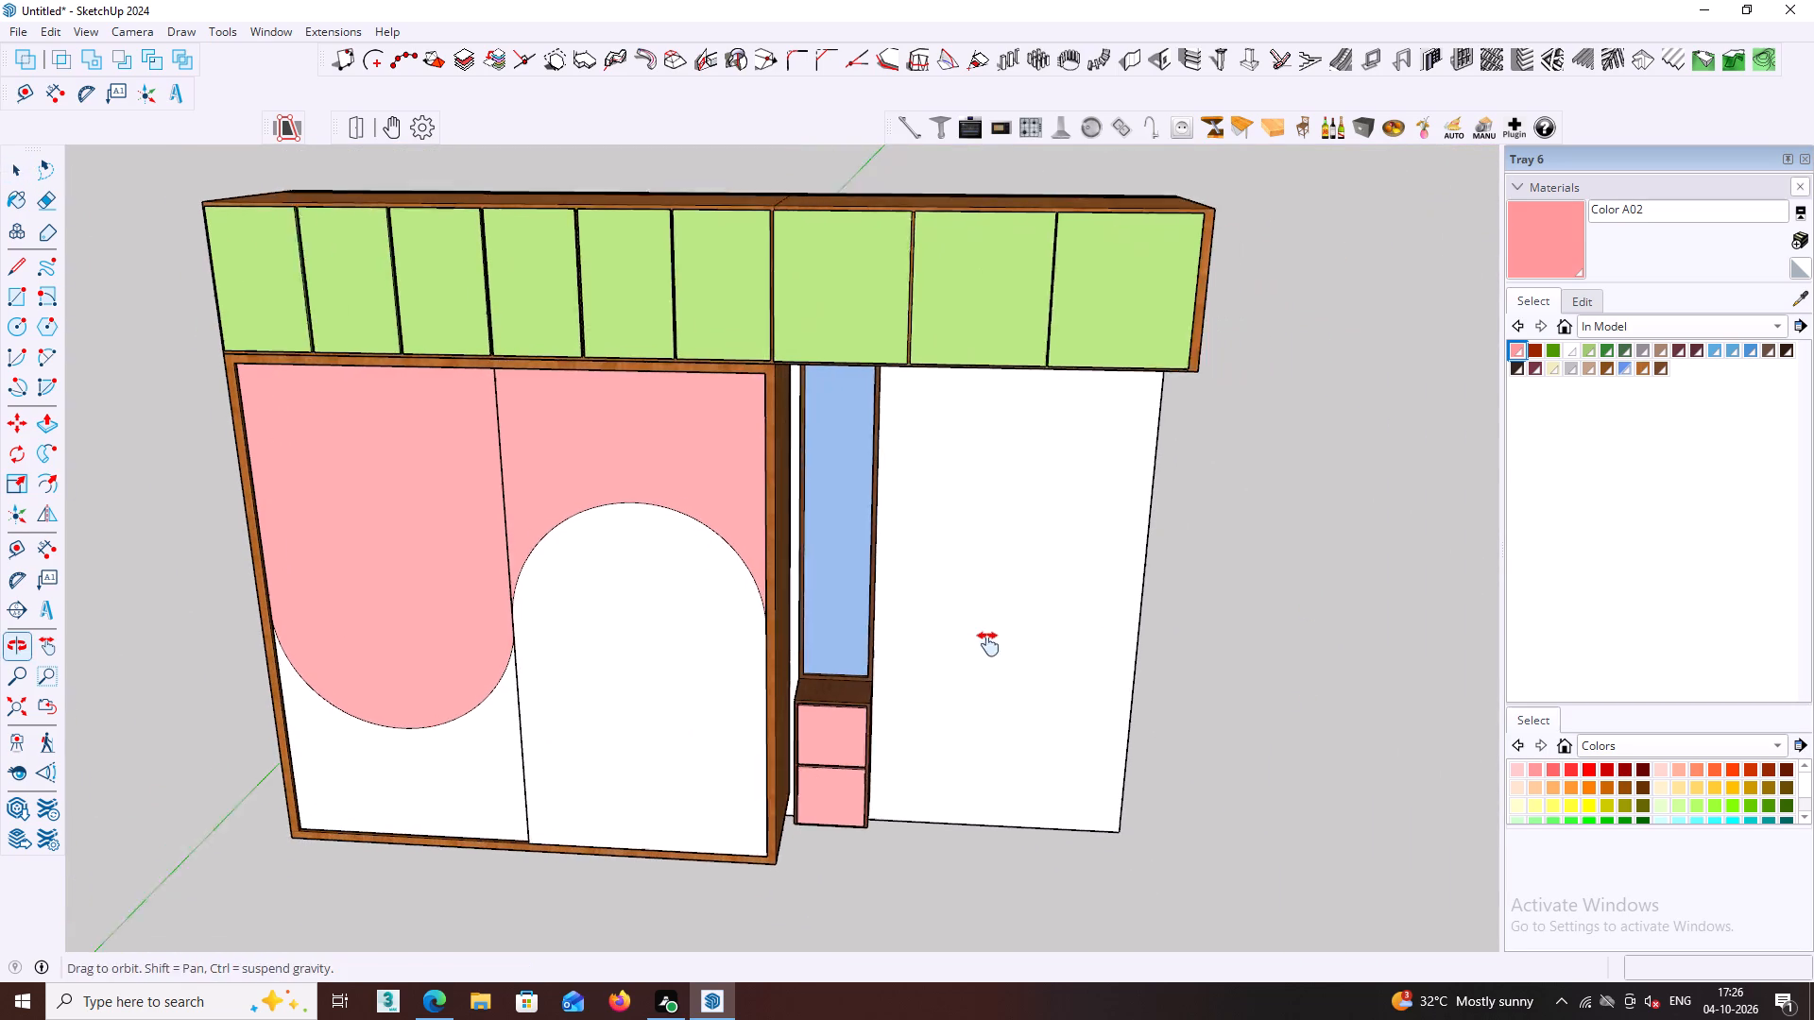
middle_drag(988, 644, 983, 622)
scroll(860, 704, down, 3)
middle_drag(870, 690, 910, 592)
scroll(891, 649, down, 1)
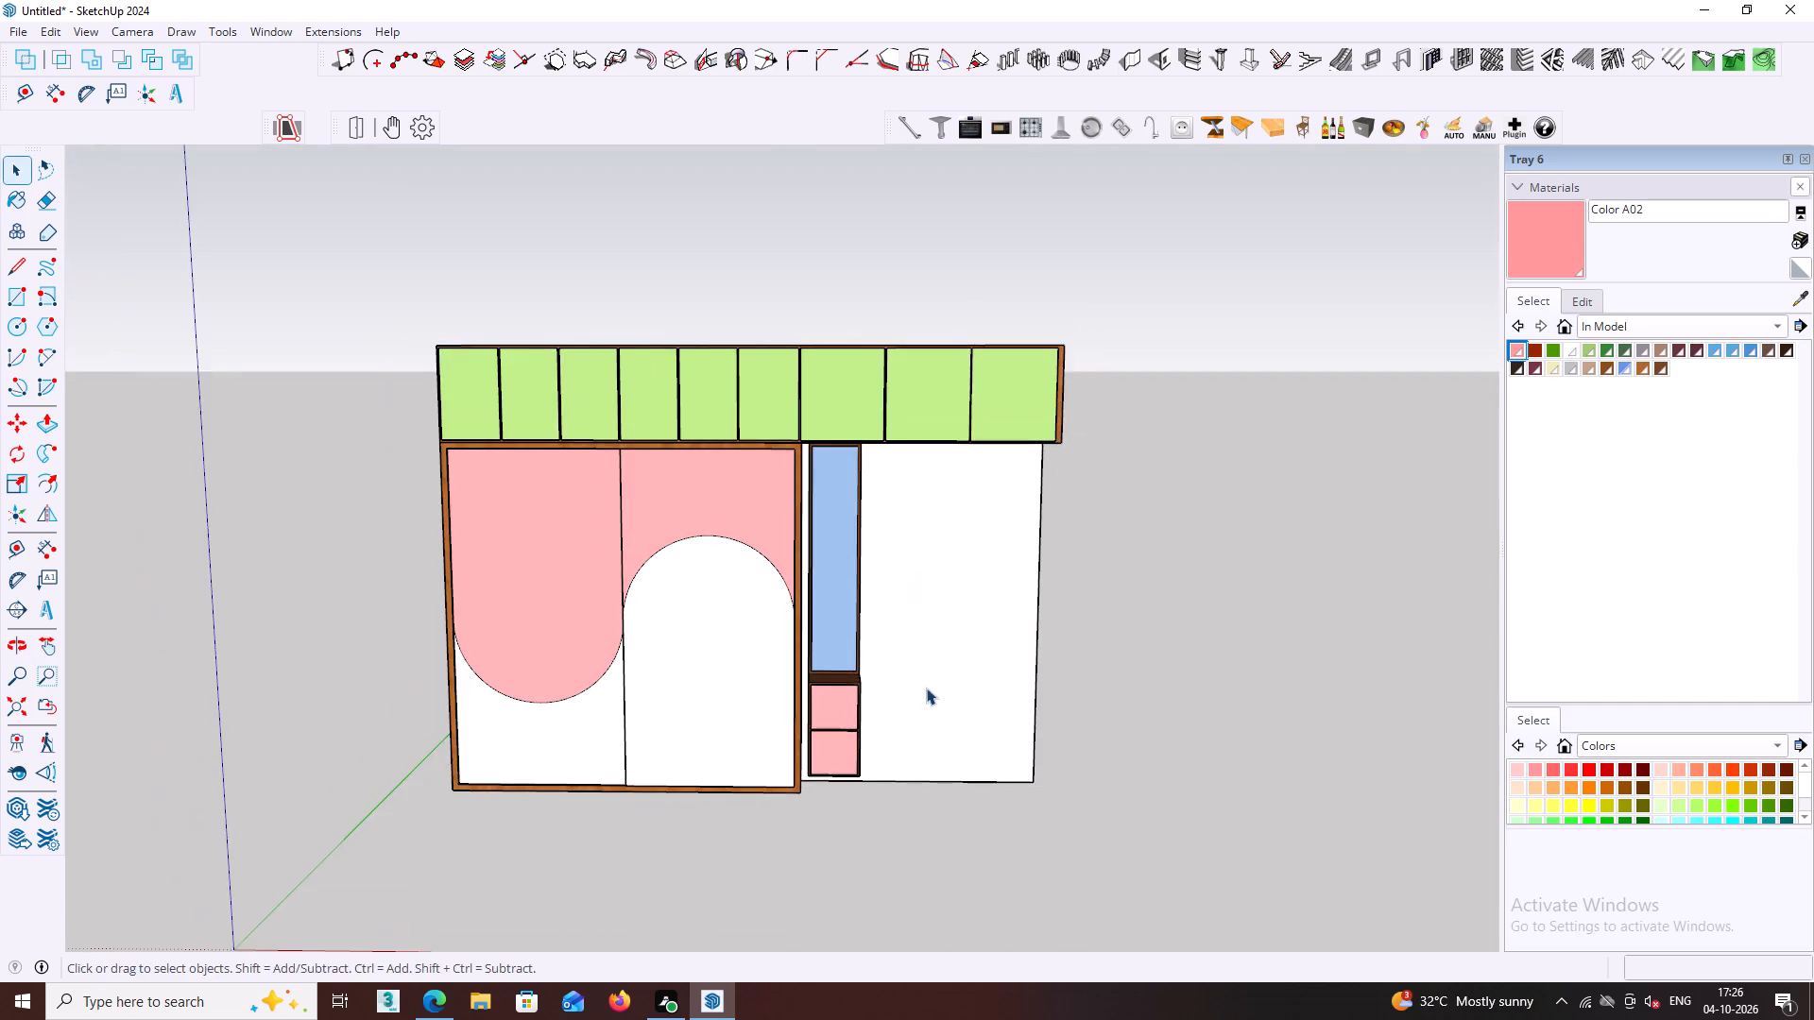
middle_drag(928, 686, 950, 750)
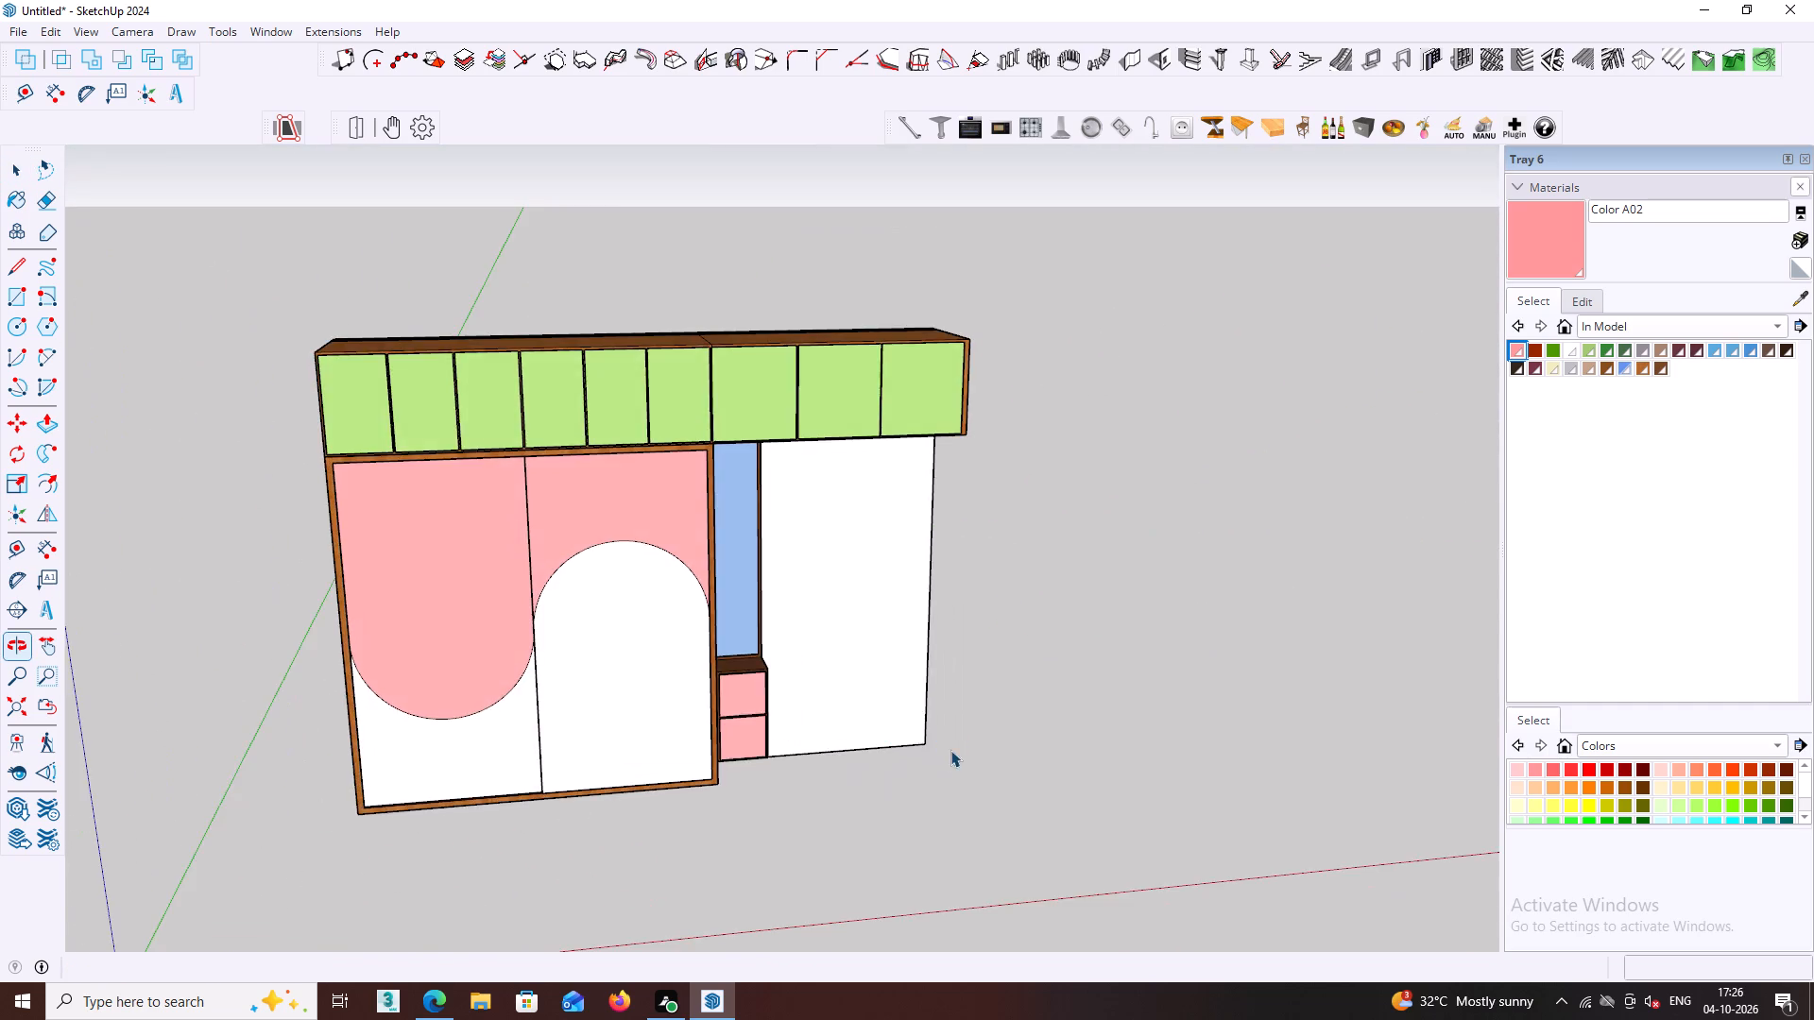
shift+middle_drag(937, 738, 1085, 790)
shift+scroll(992, 760, down, 1)
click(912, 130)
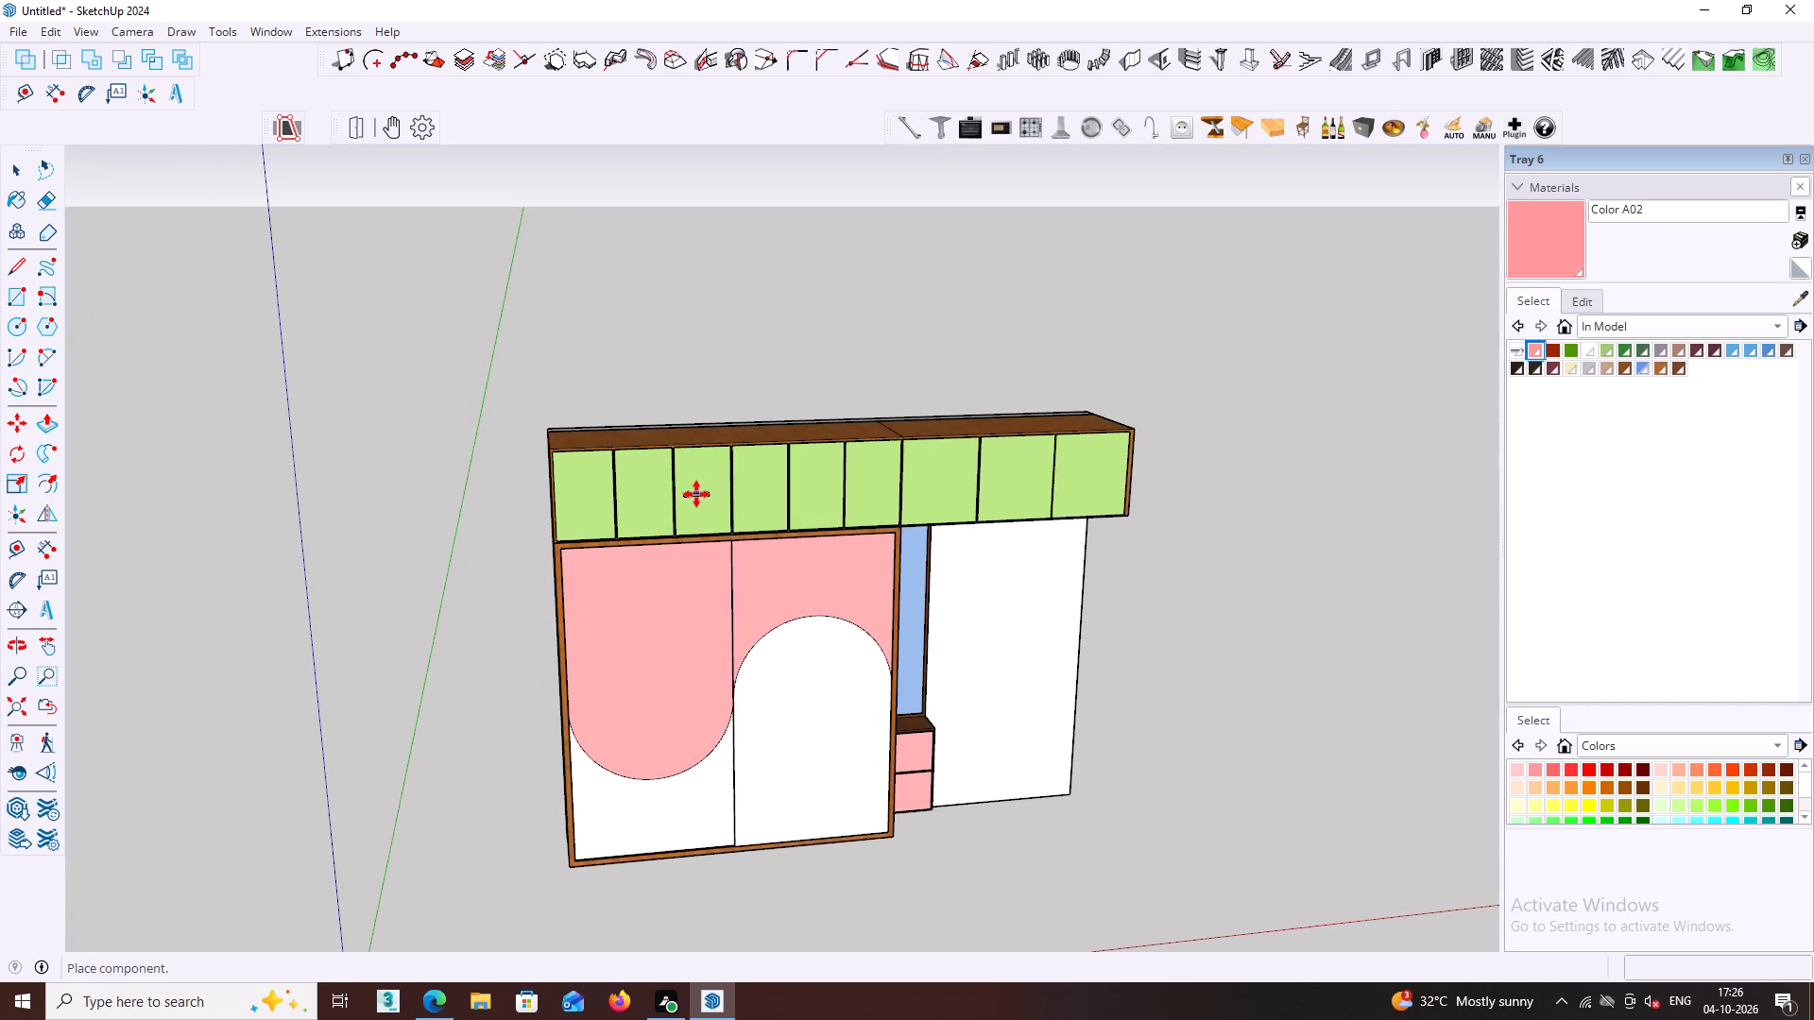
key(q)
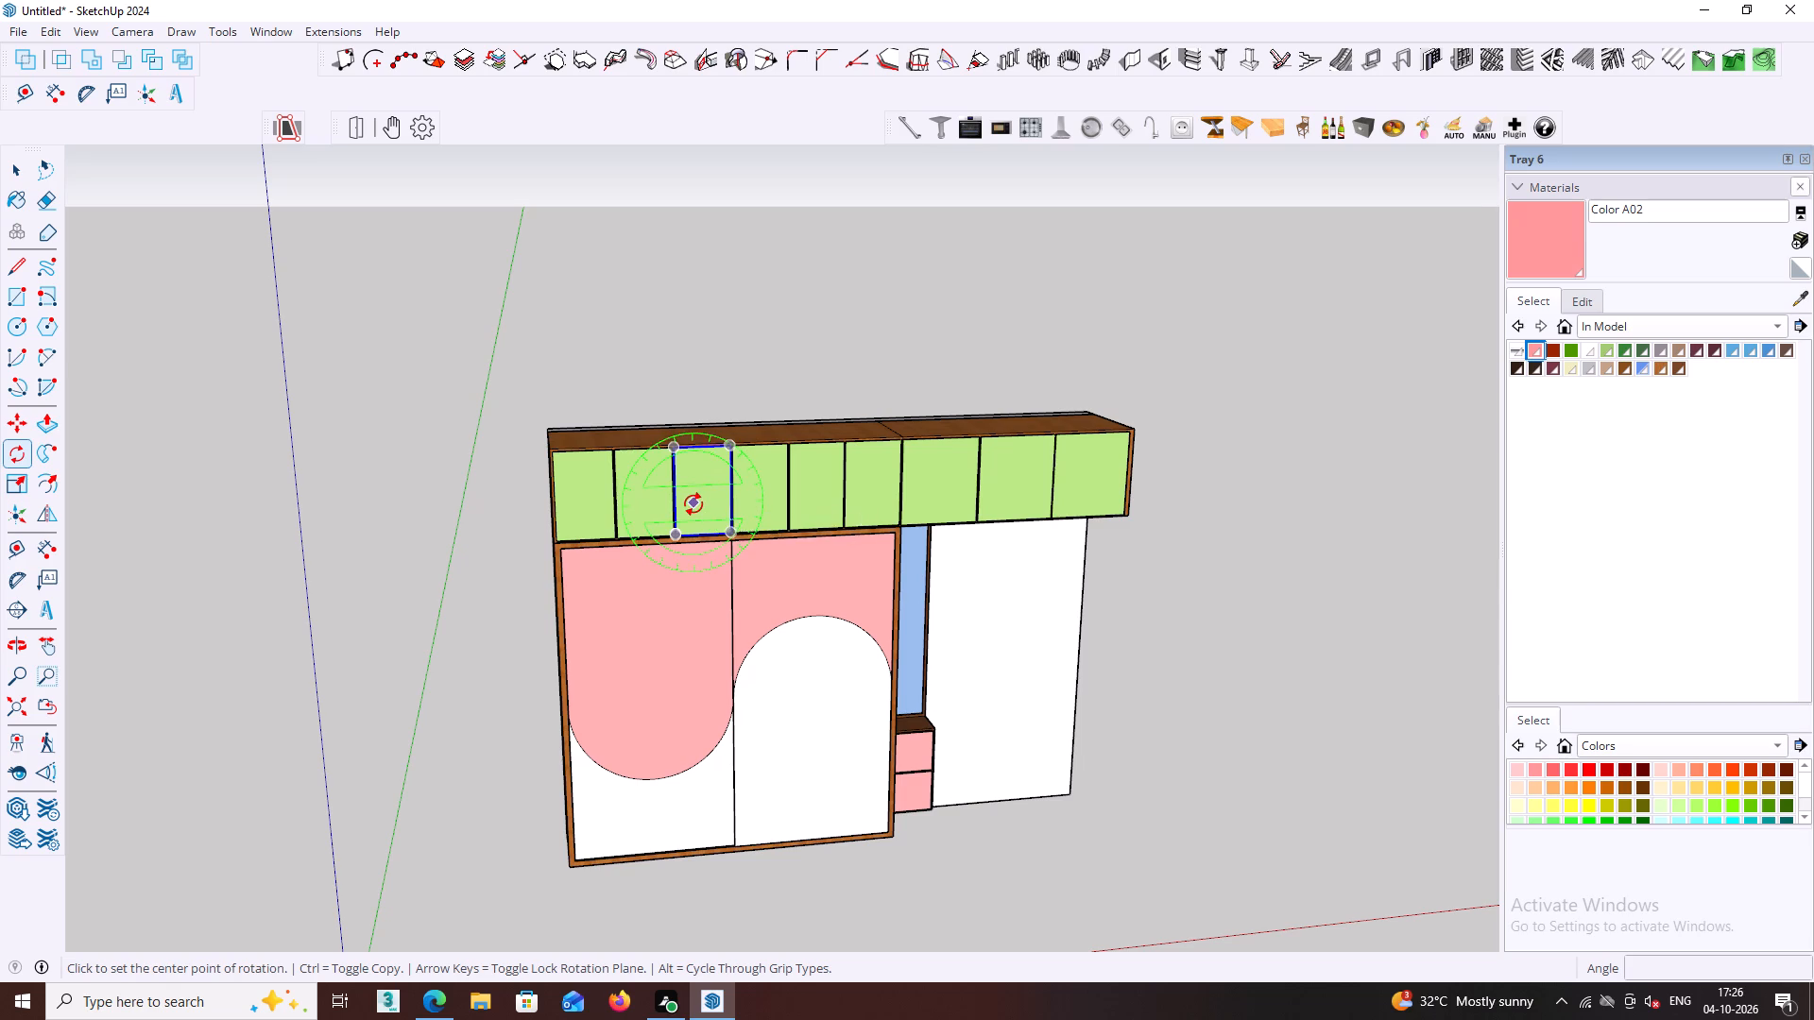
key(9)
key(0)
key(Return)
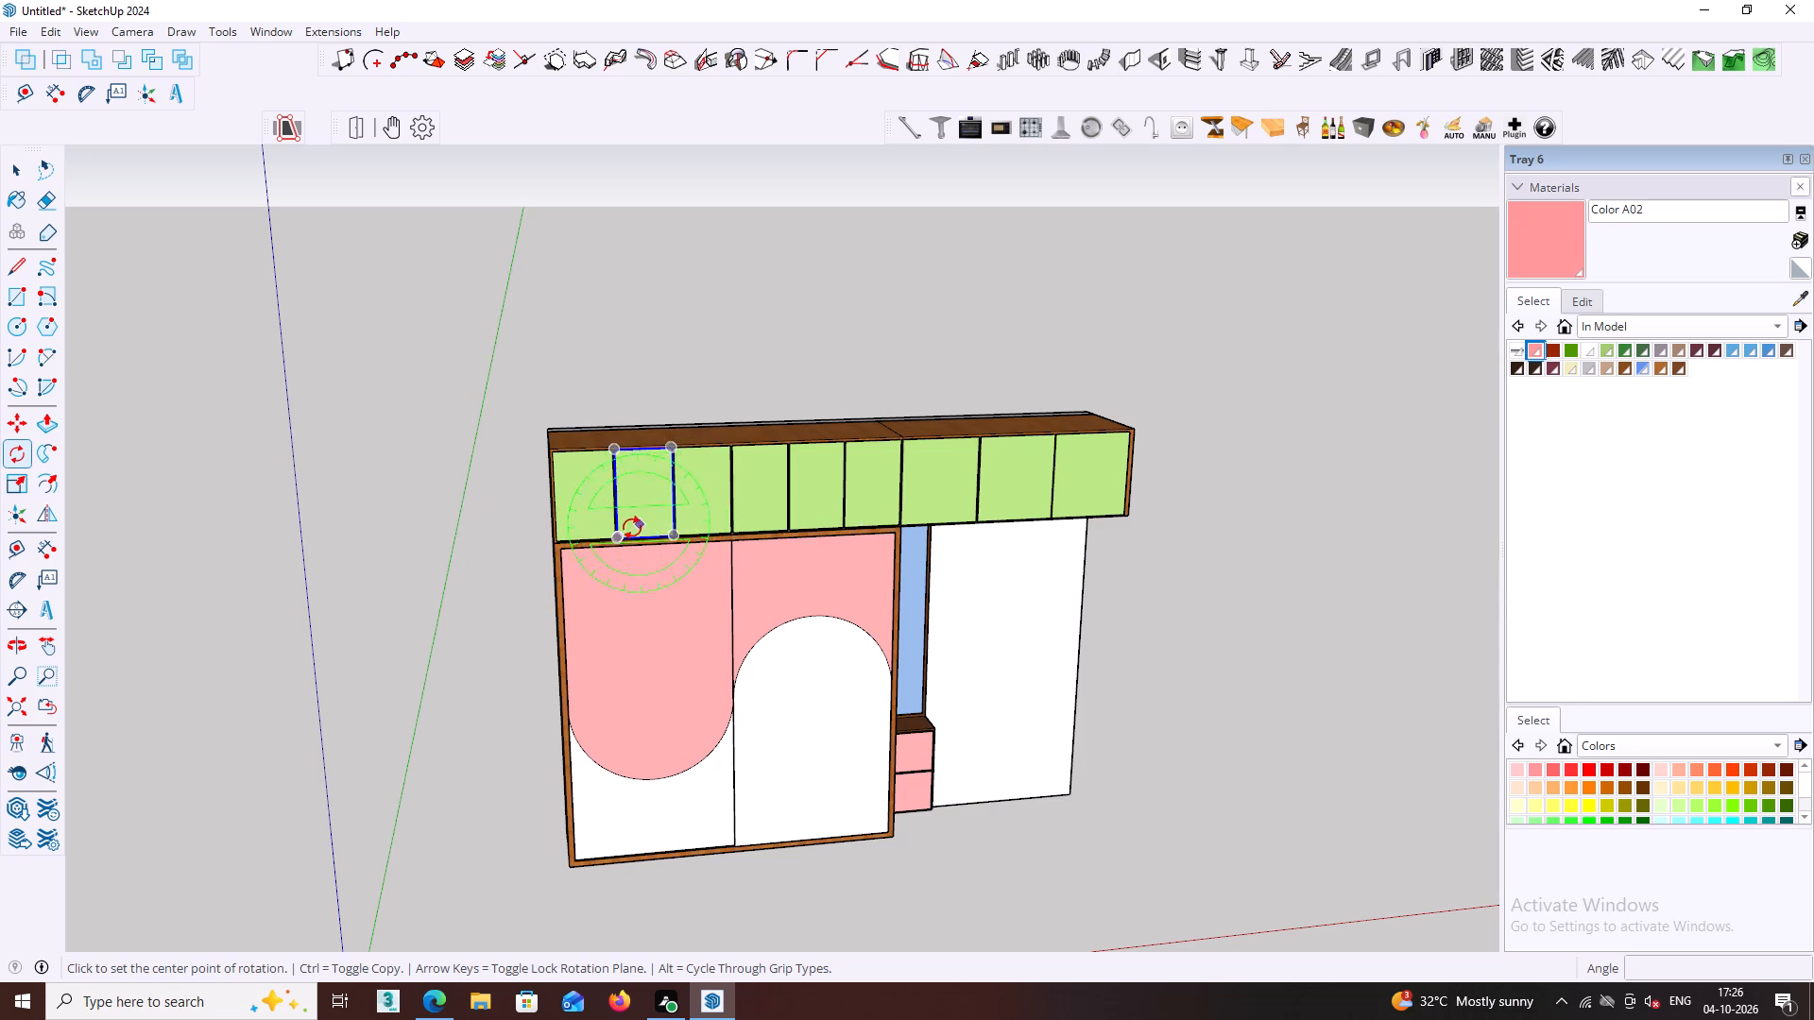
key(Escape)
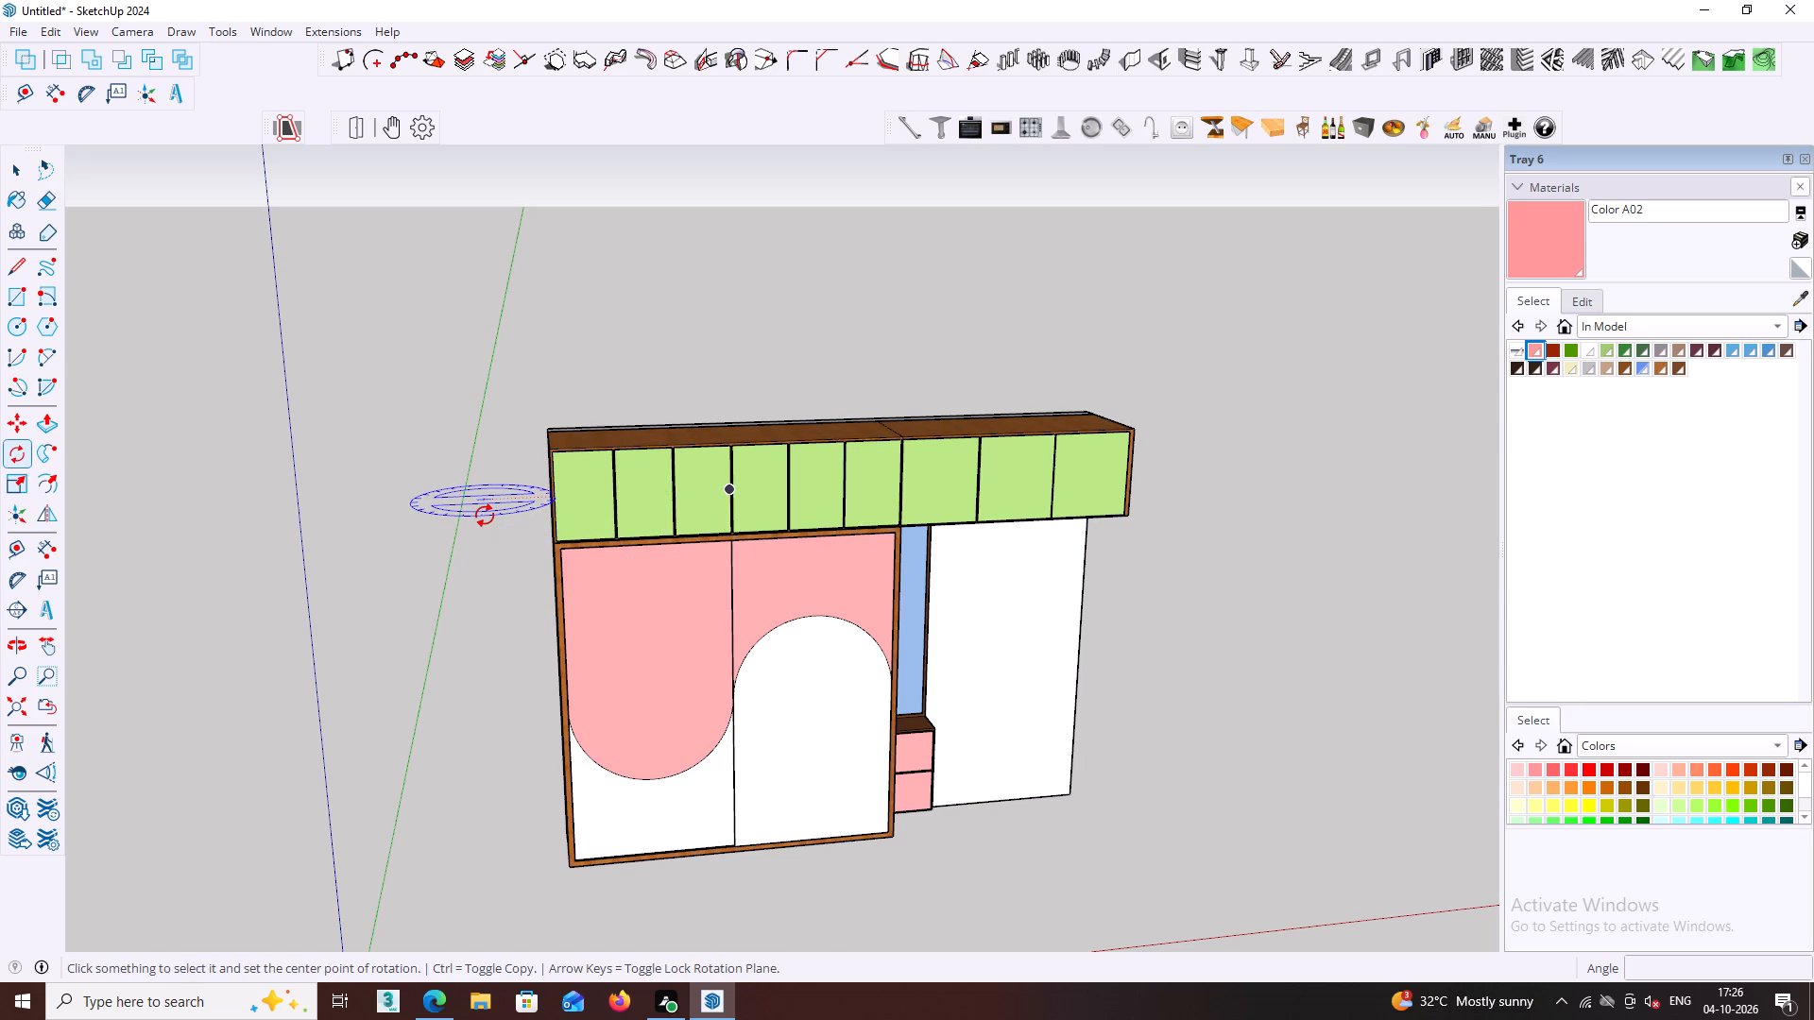
Insert the bar handle component and place it horizontally on the lower half of the leftmost green overhead door.
click(914, 134)
scroll(612, 512, up, 6)
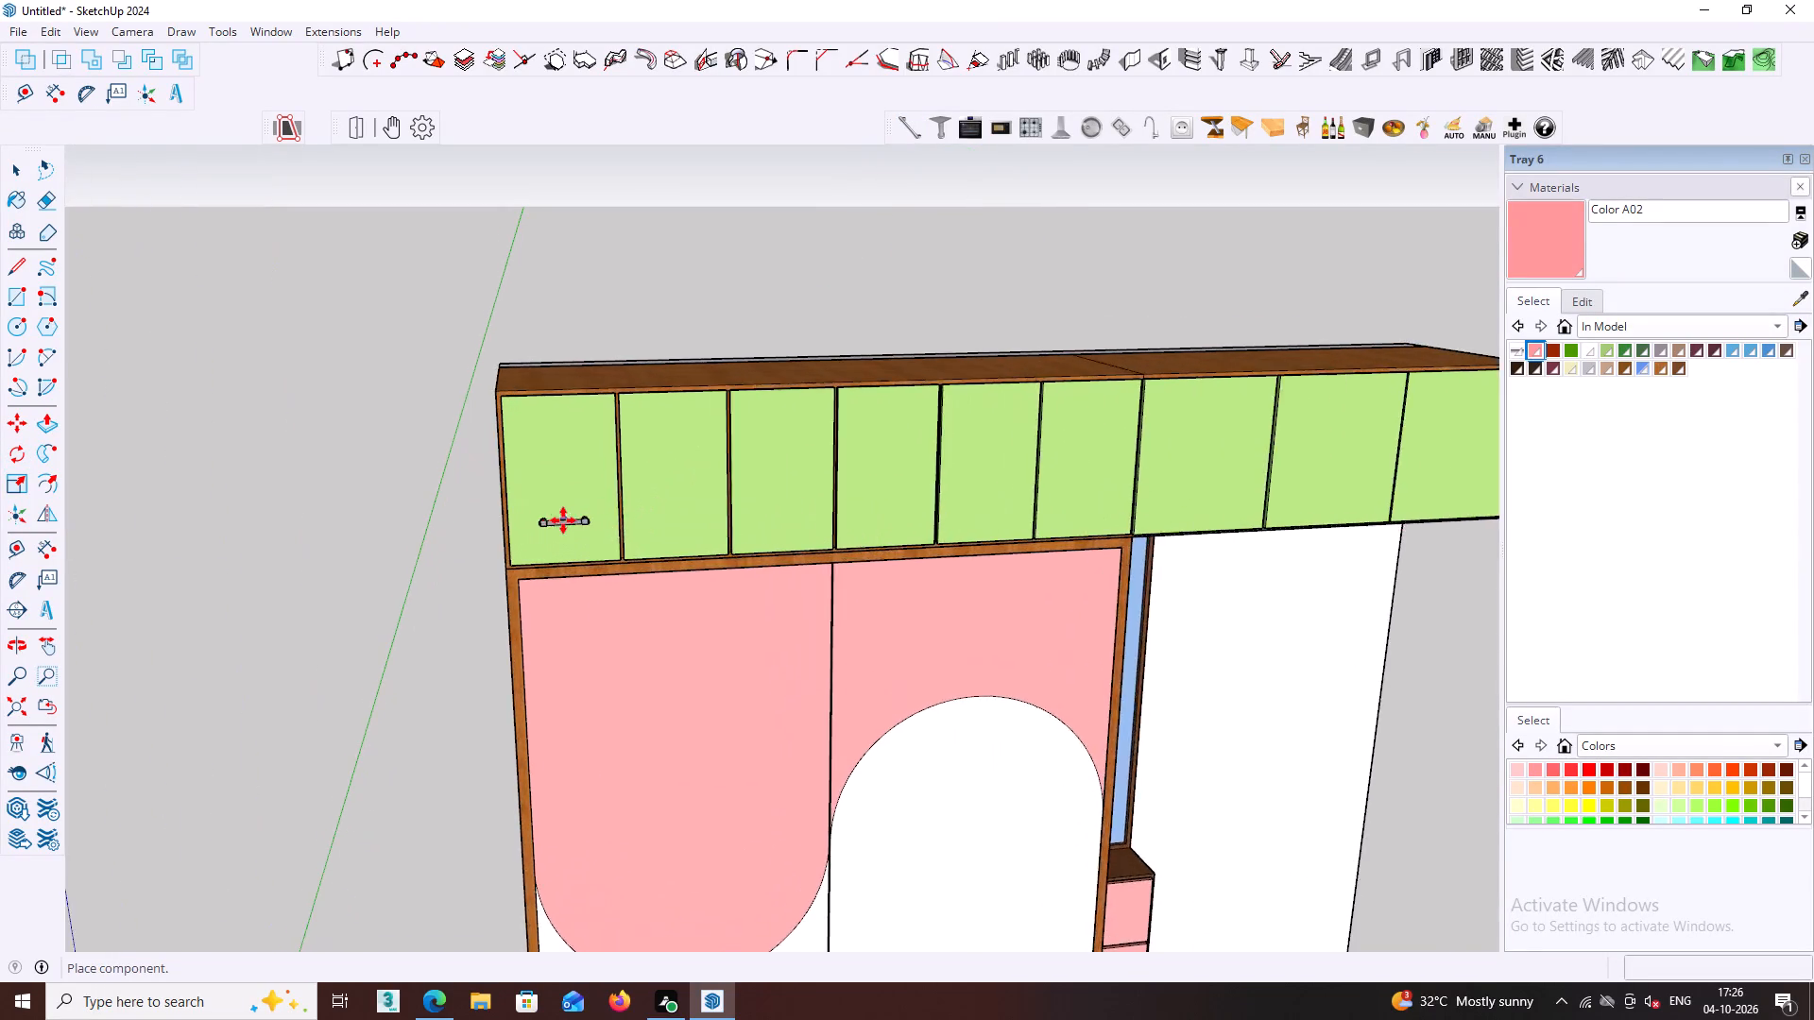
scroll(563, 520, up, 4)
middle_drag(563, 494, 558, 532)
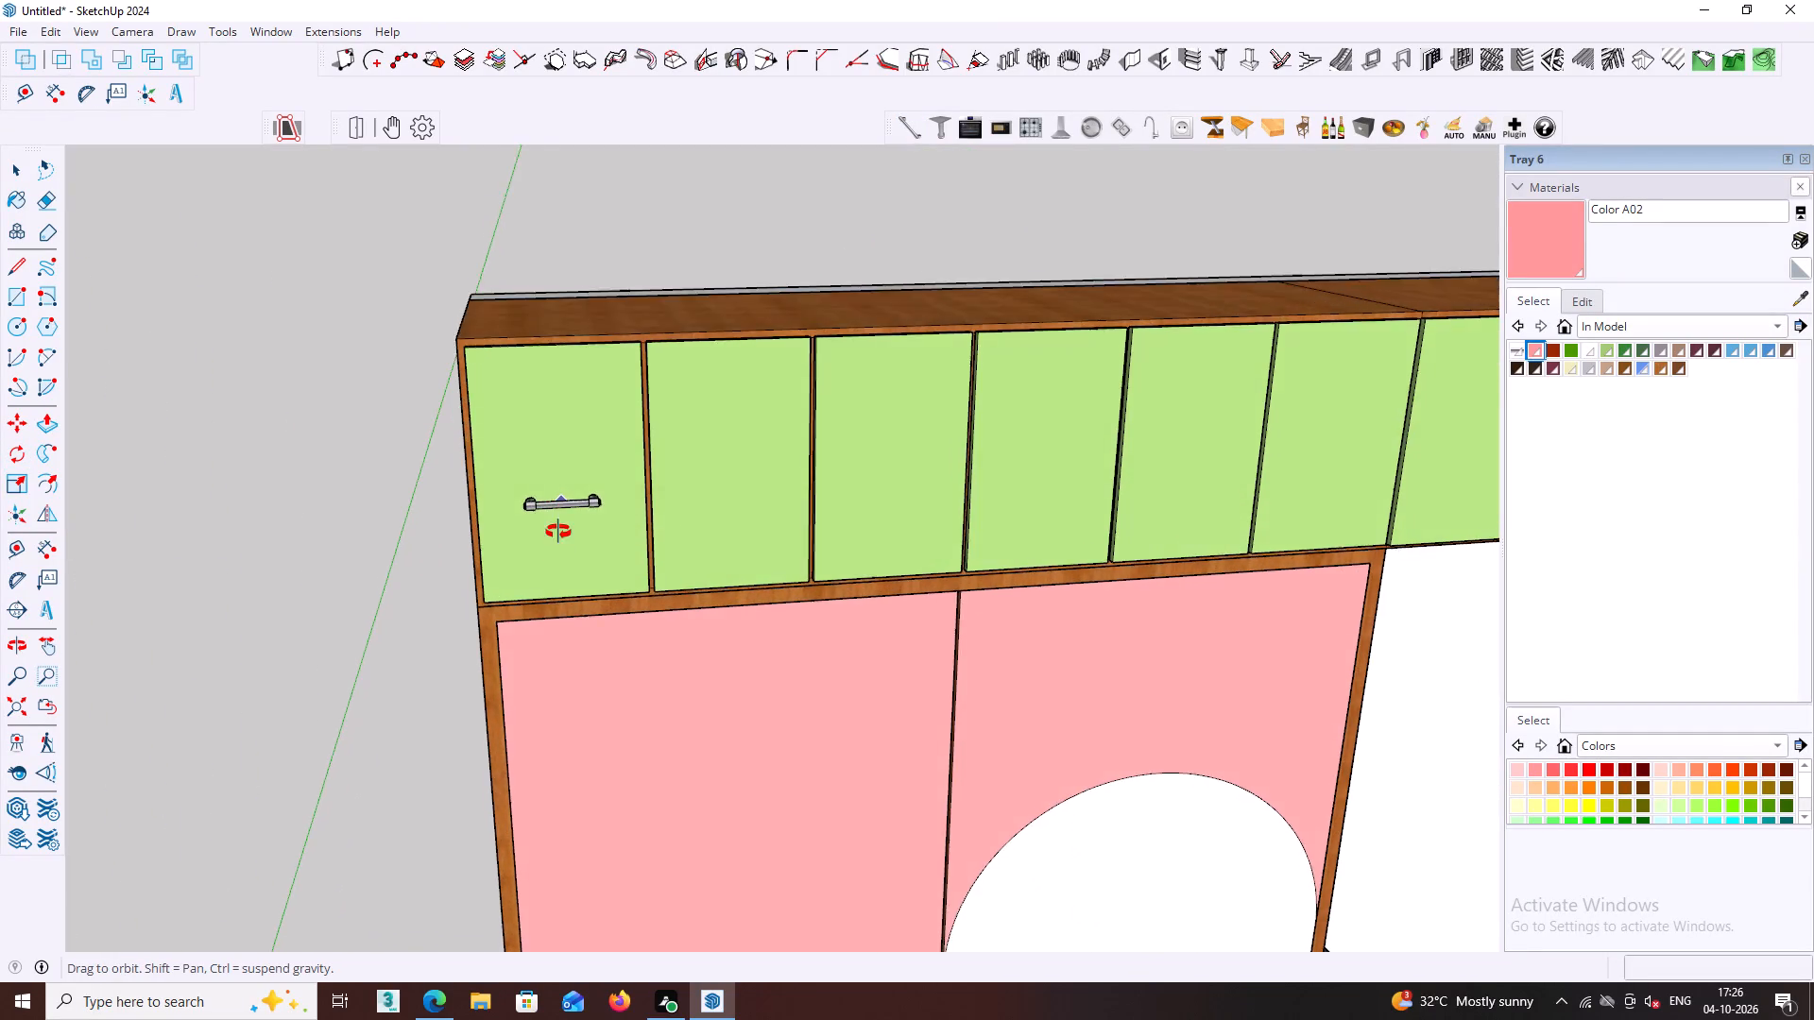
middle_drag(558, 532, 538, 655)
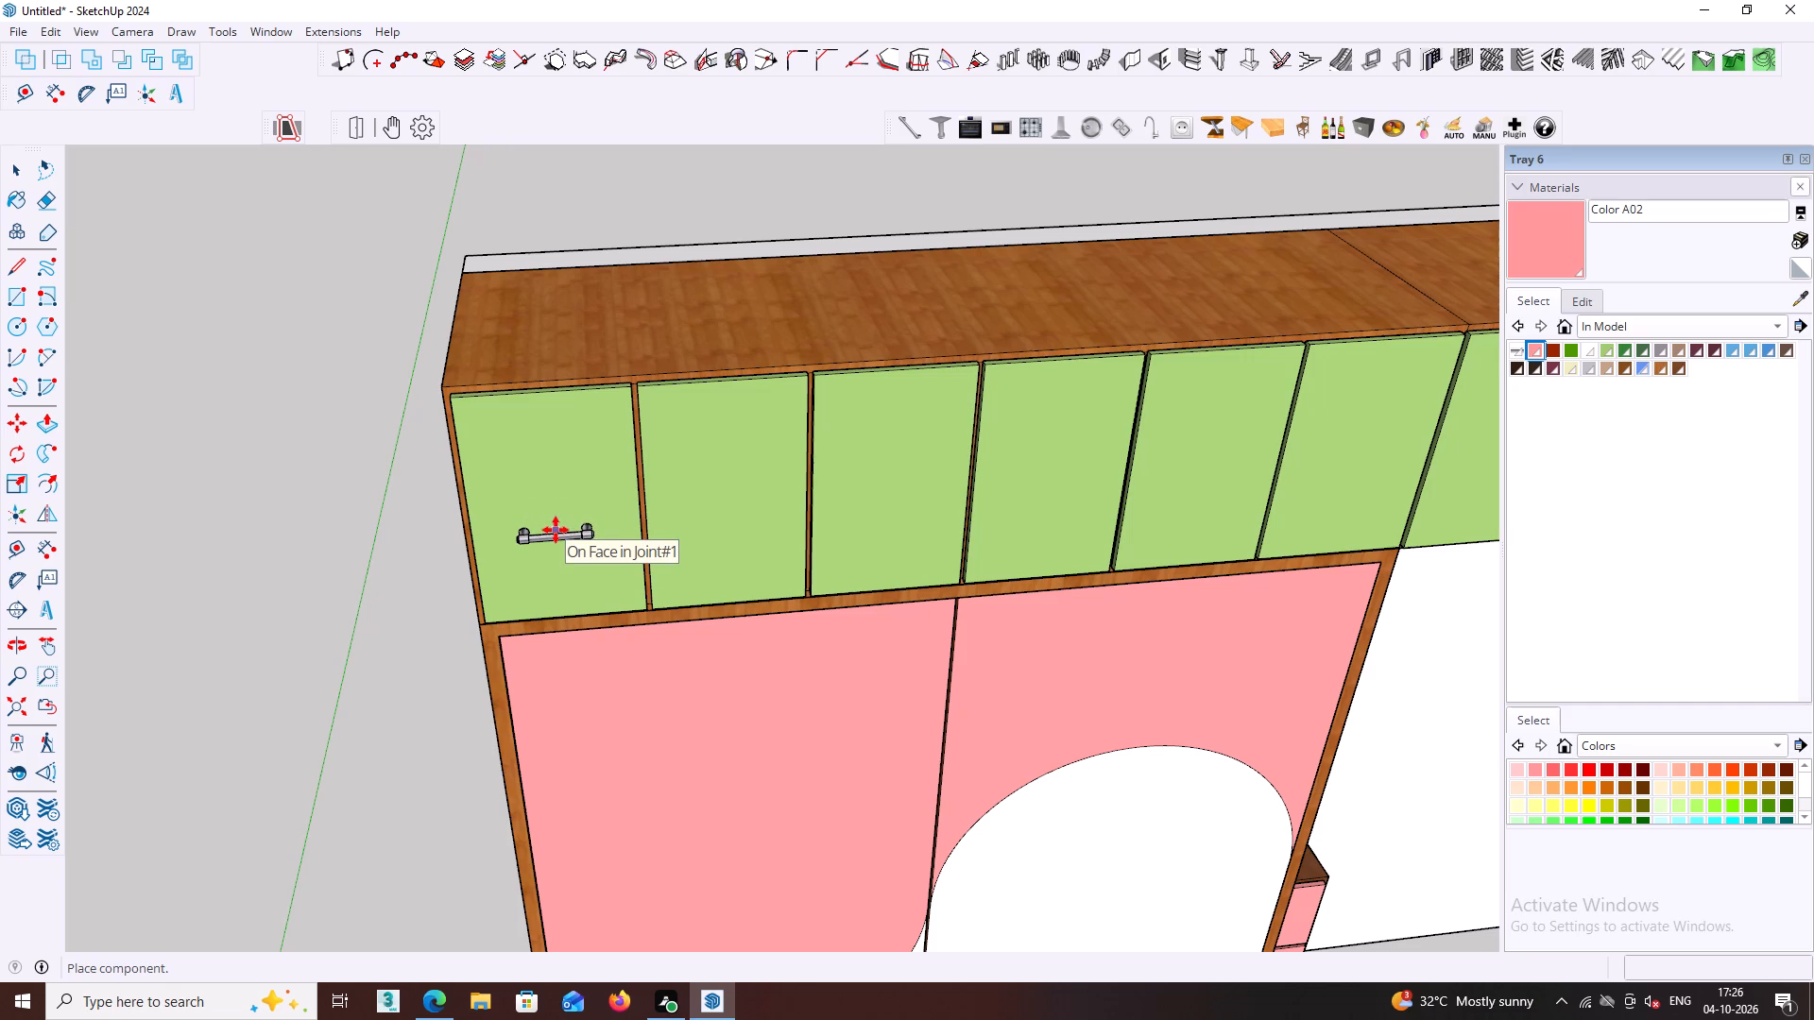
click(556, 531)
key(space)
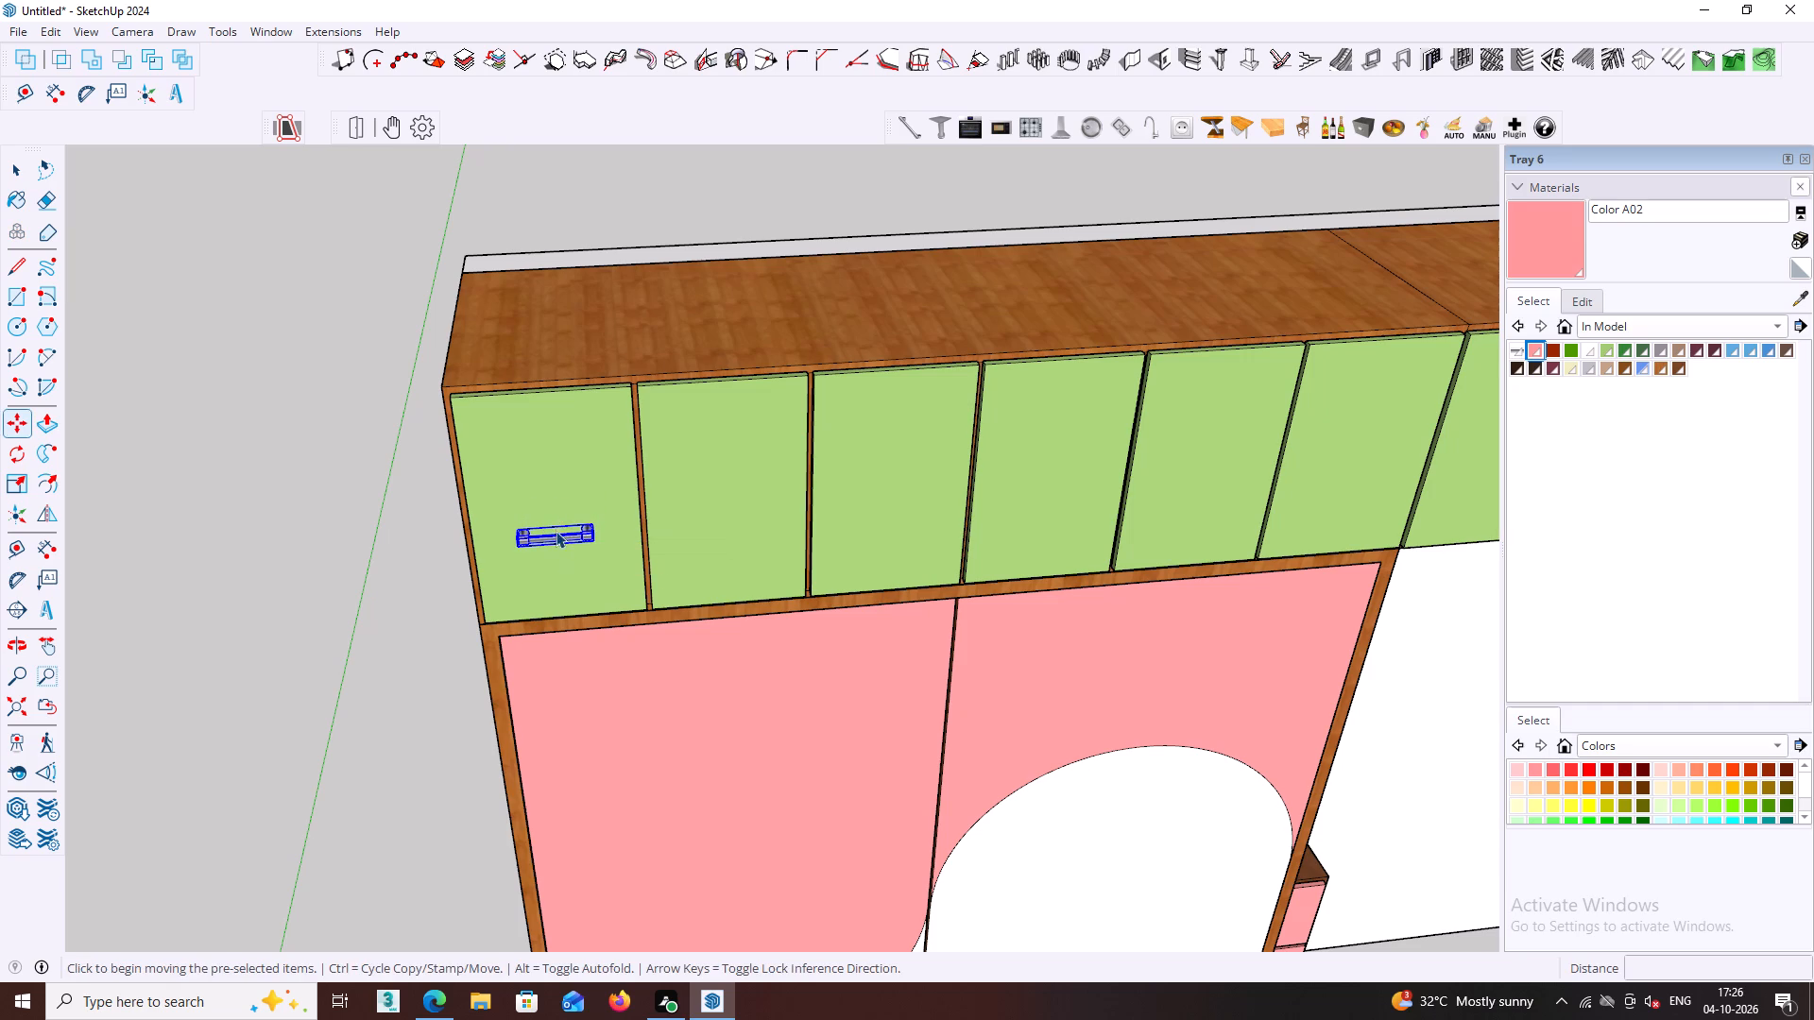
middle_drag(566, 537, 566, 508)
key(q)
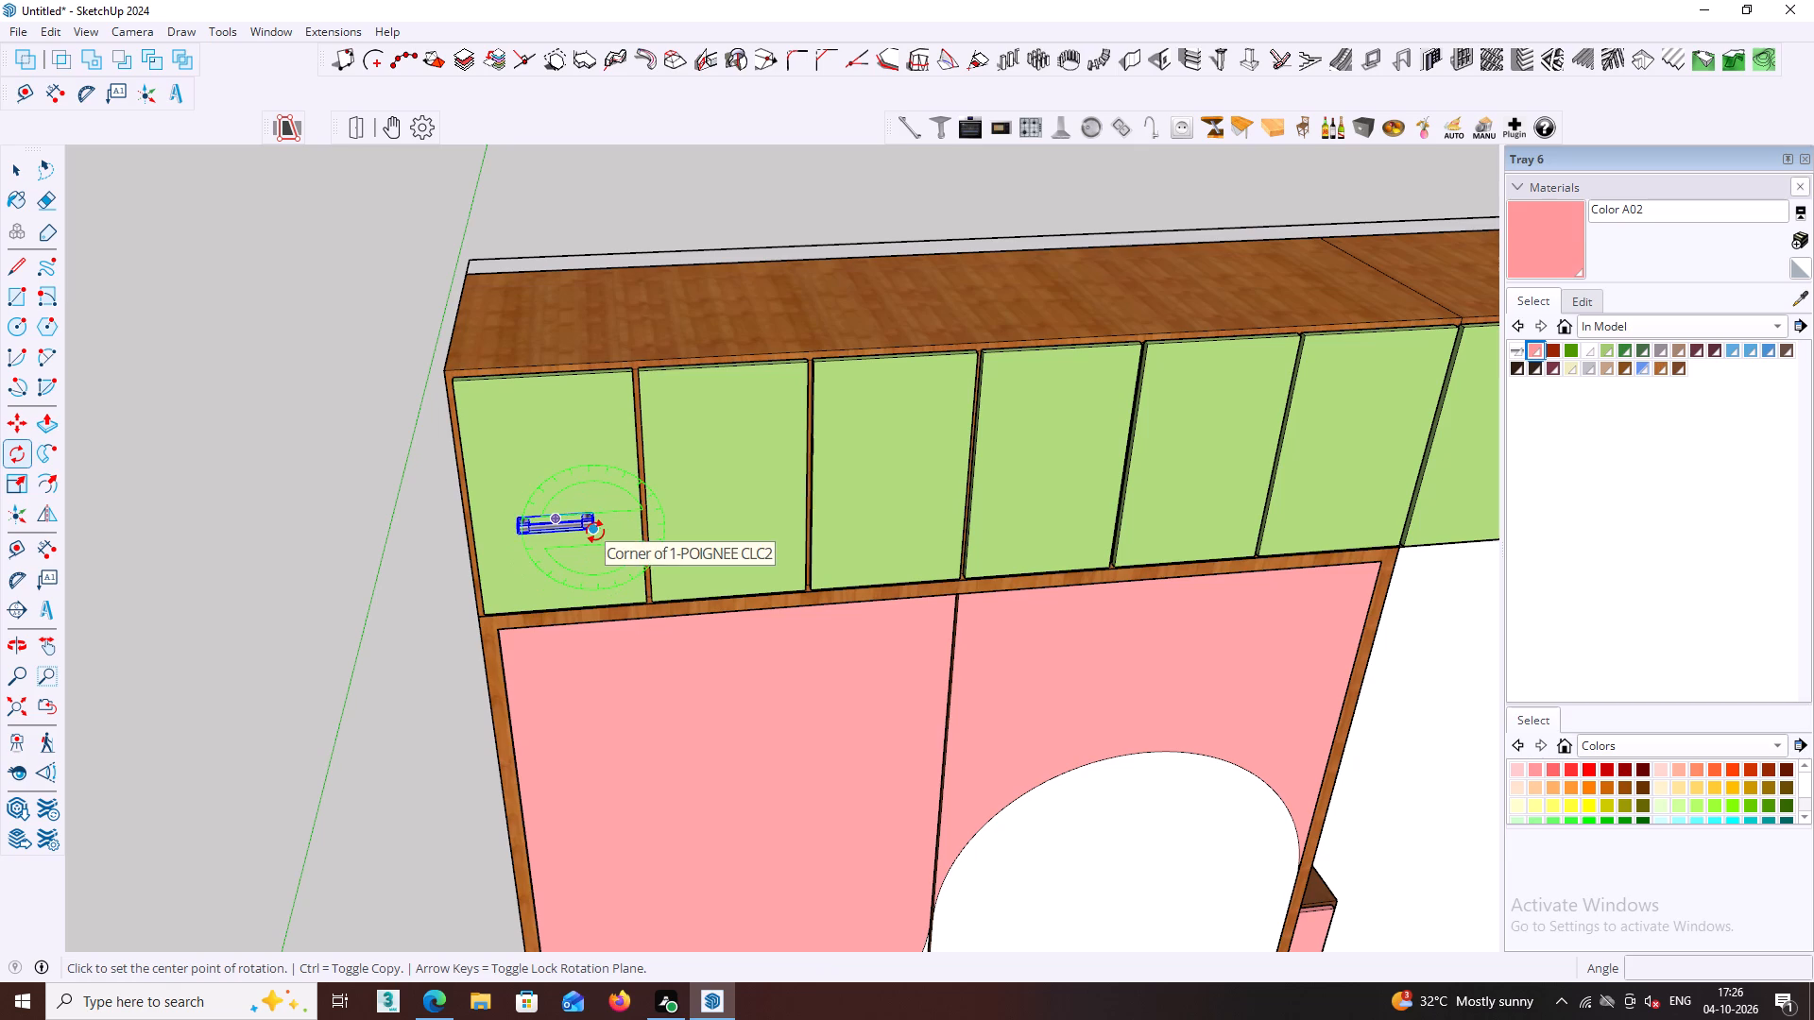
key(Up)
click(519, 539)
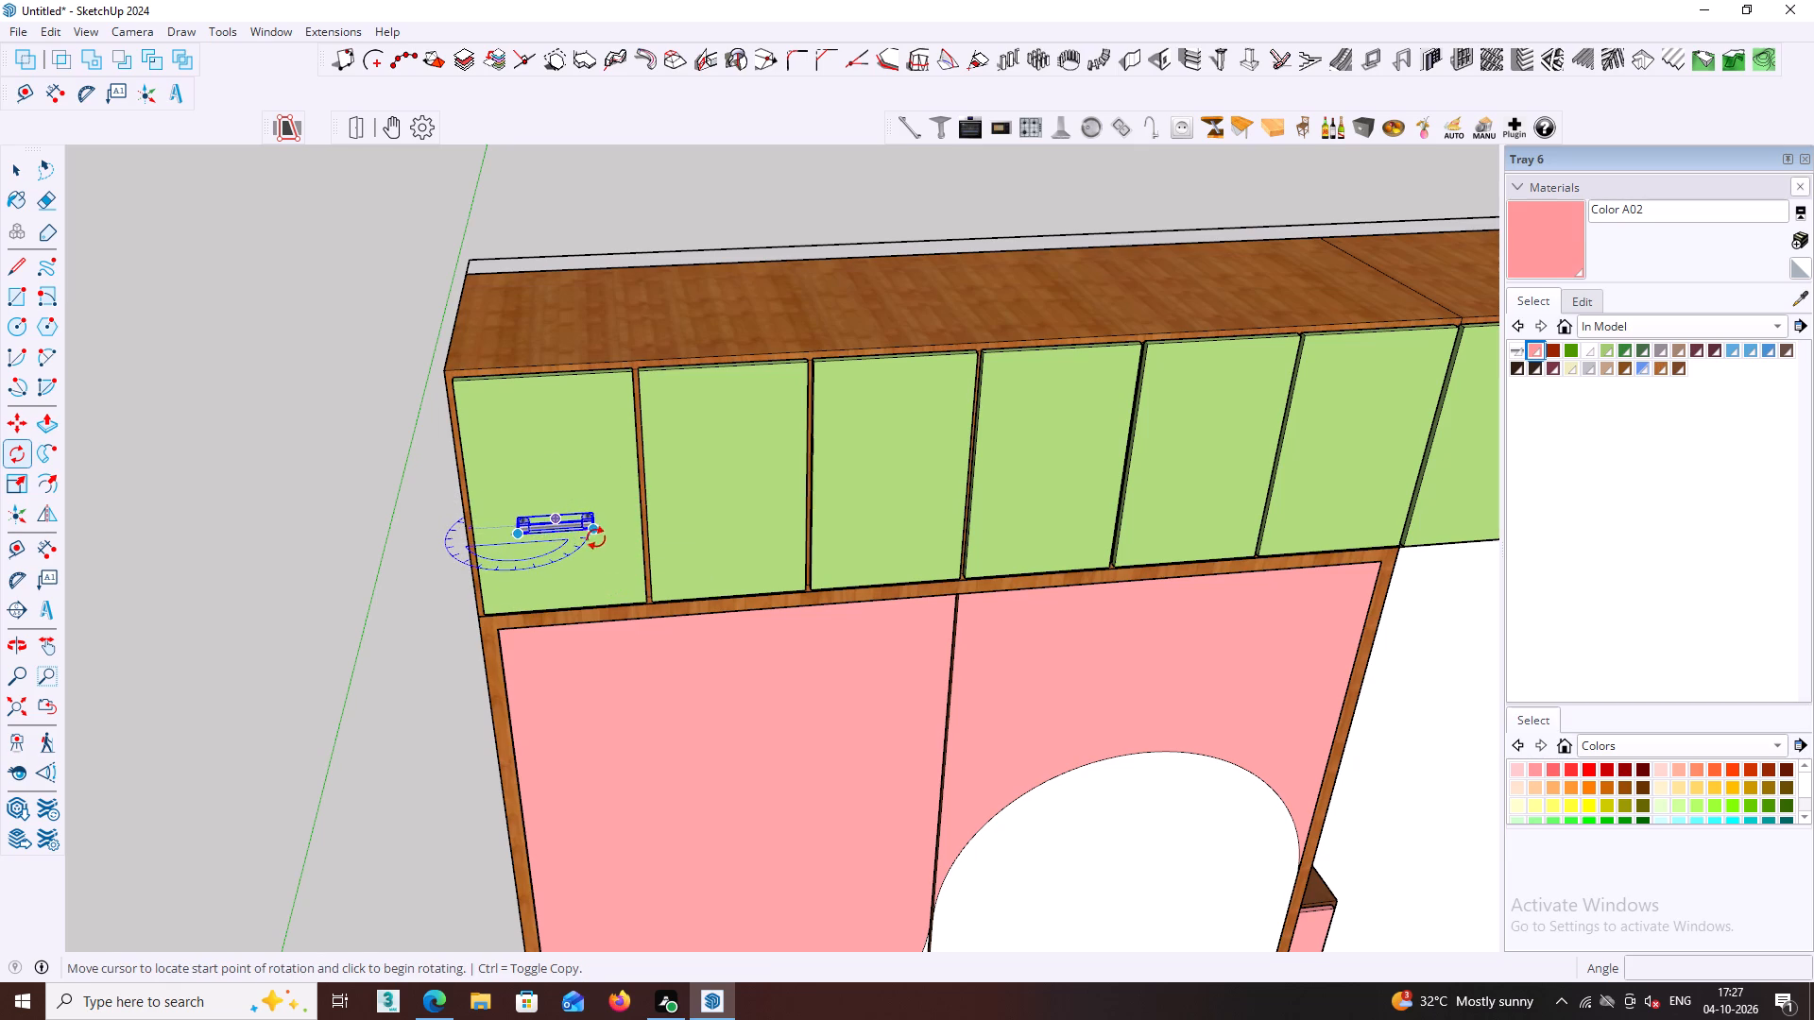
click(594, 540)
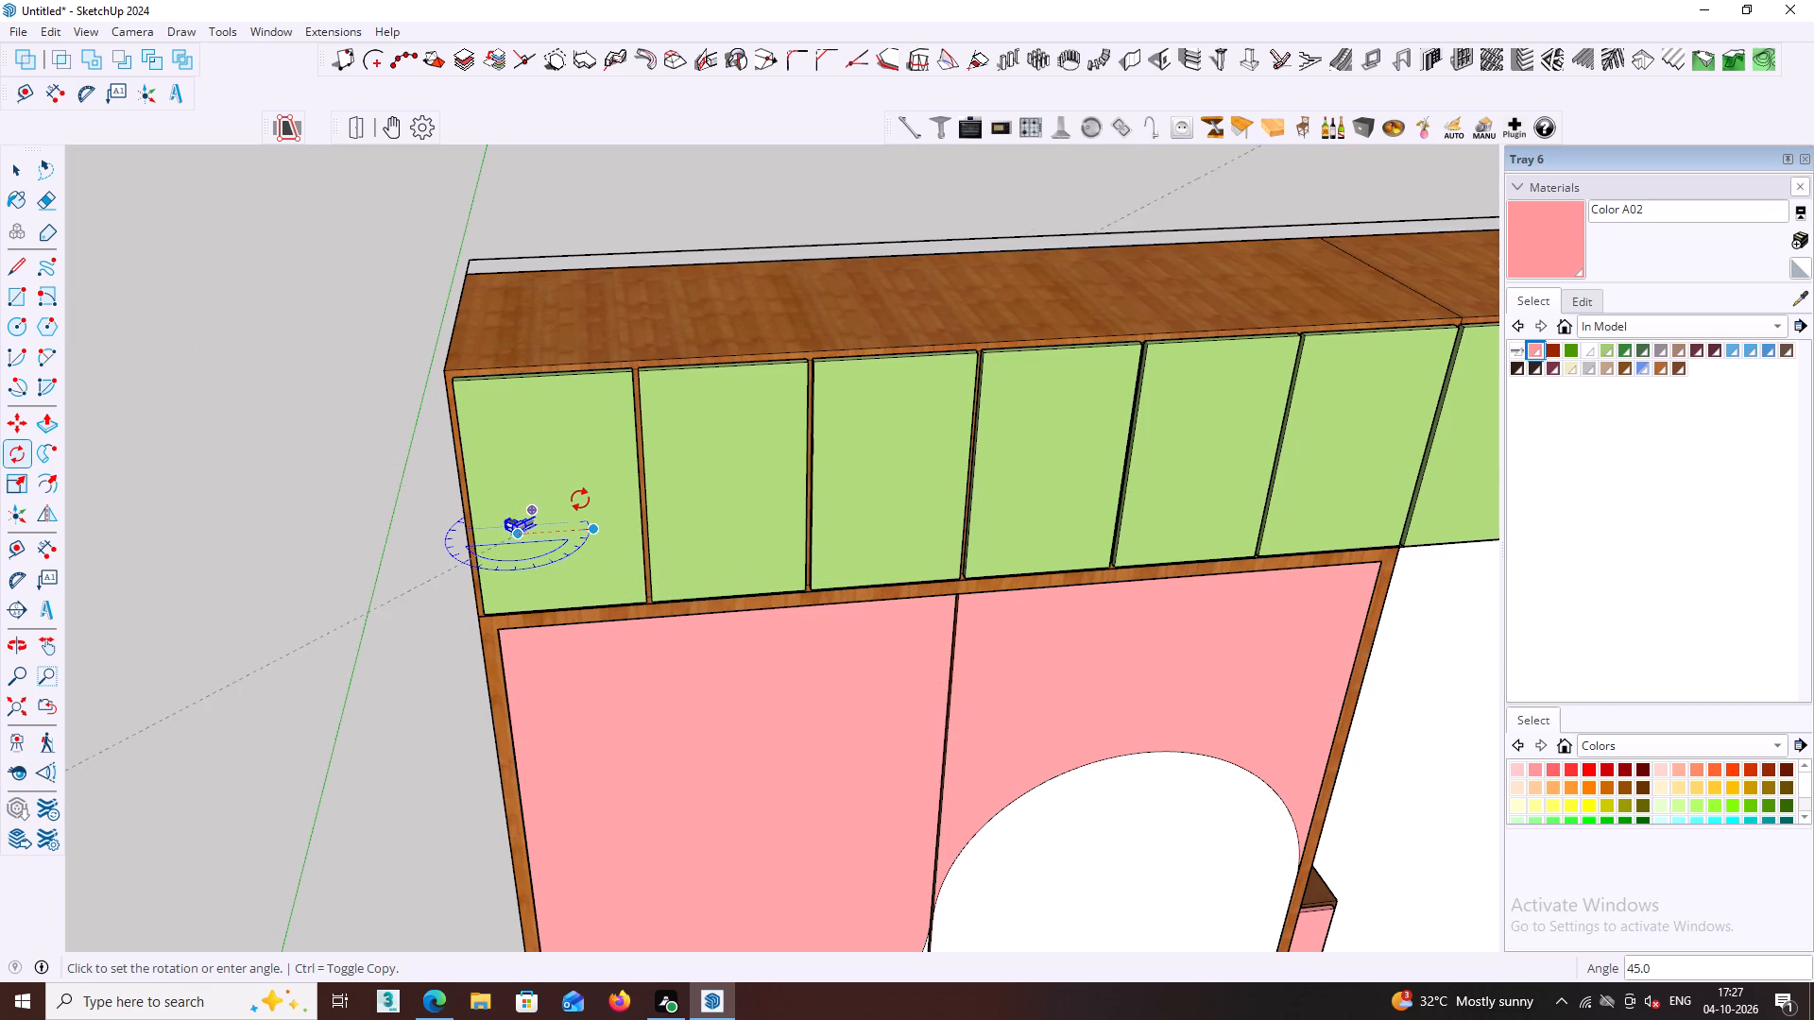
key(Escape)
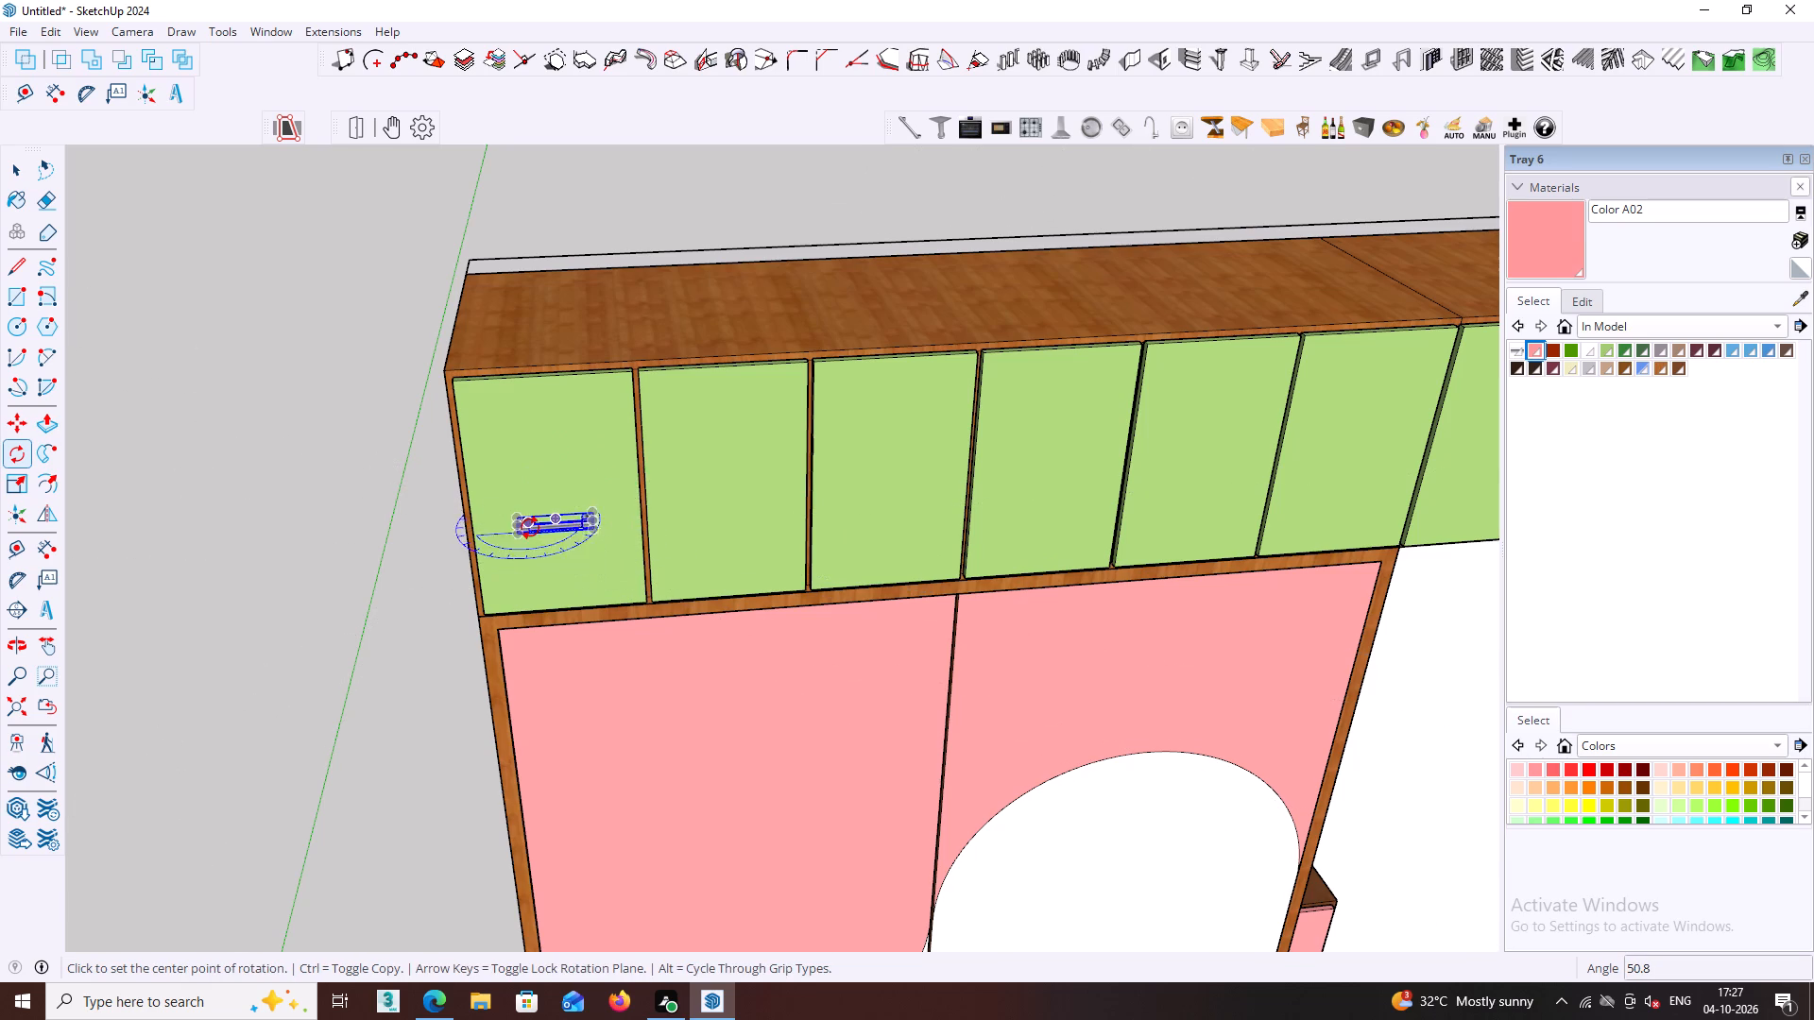
Rotate the handle 90° about its left end in the plane of the door so it stands vertical, and clear the selection.
key(Left)
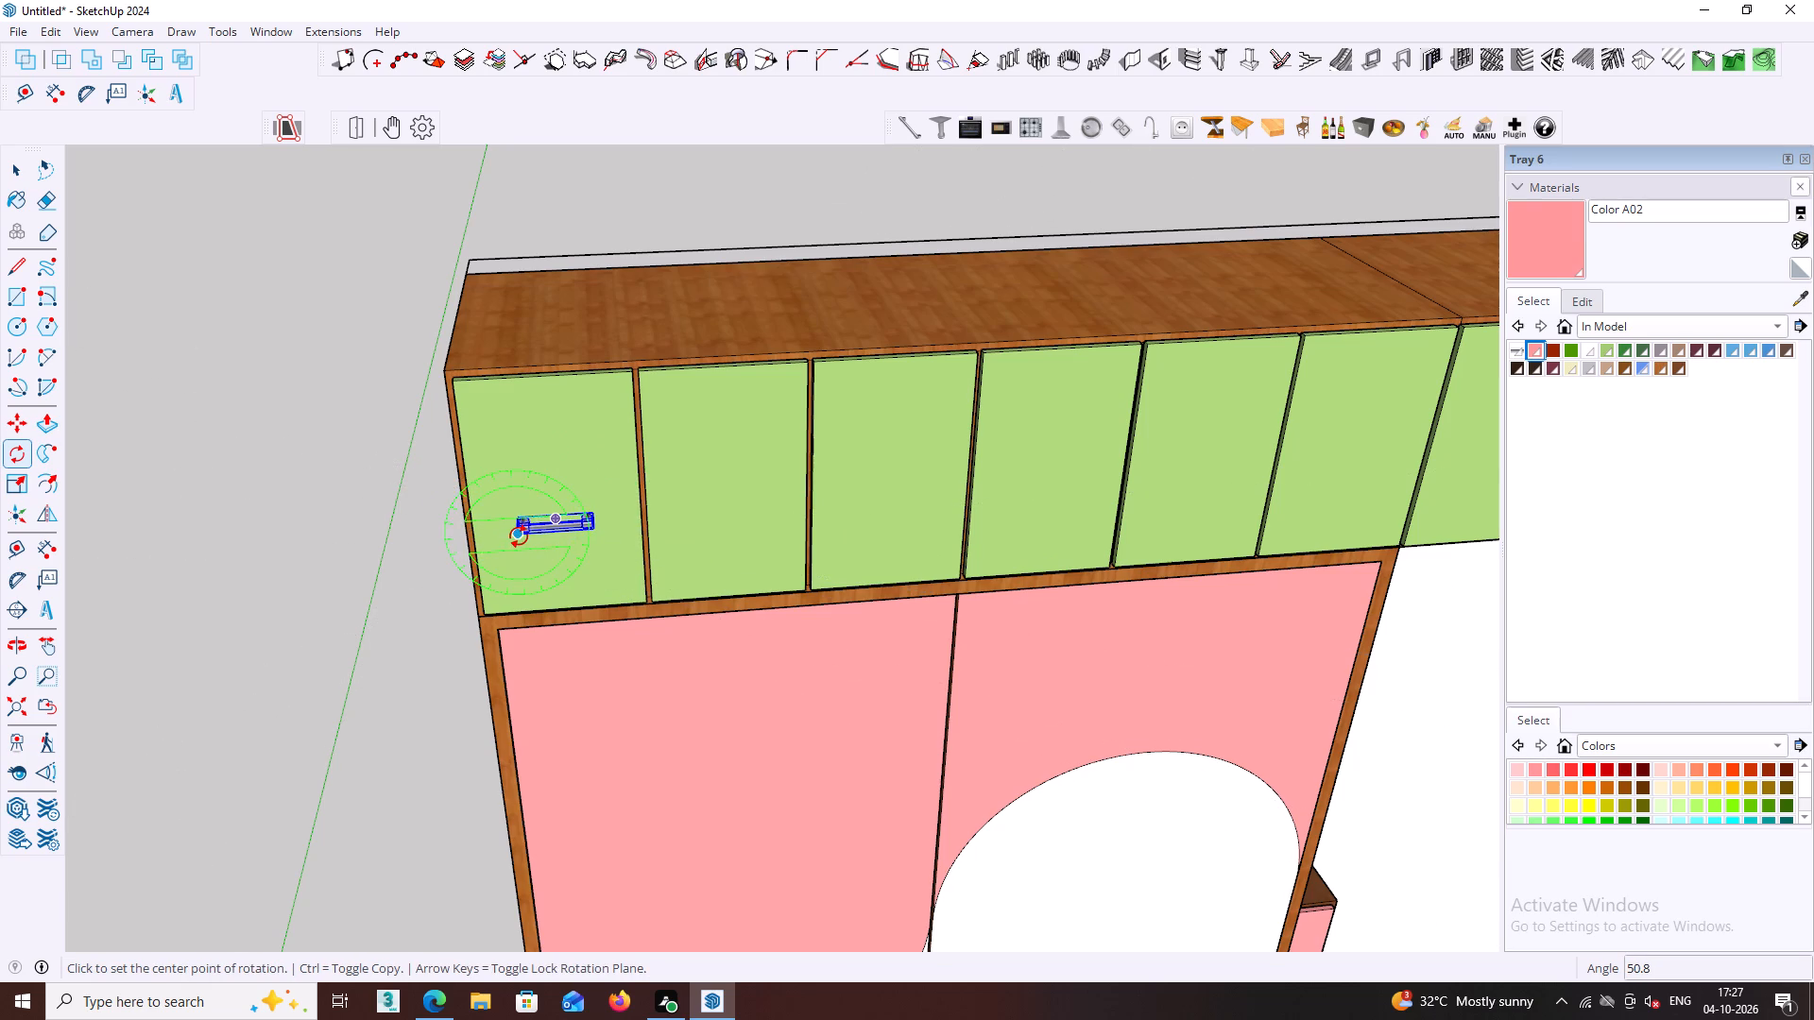
click(519, 536)
click(600, 531)
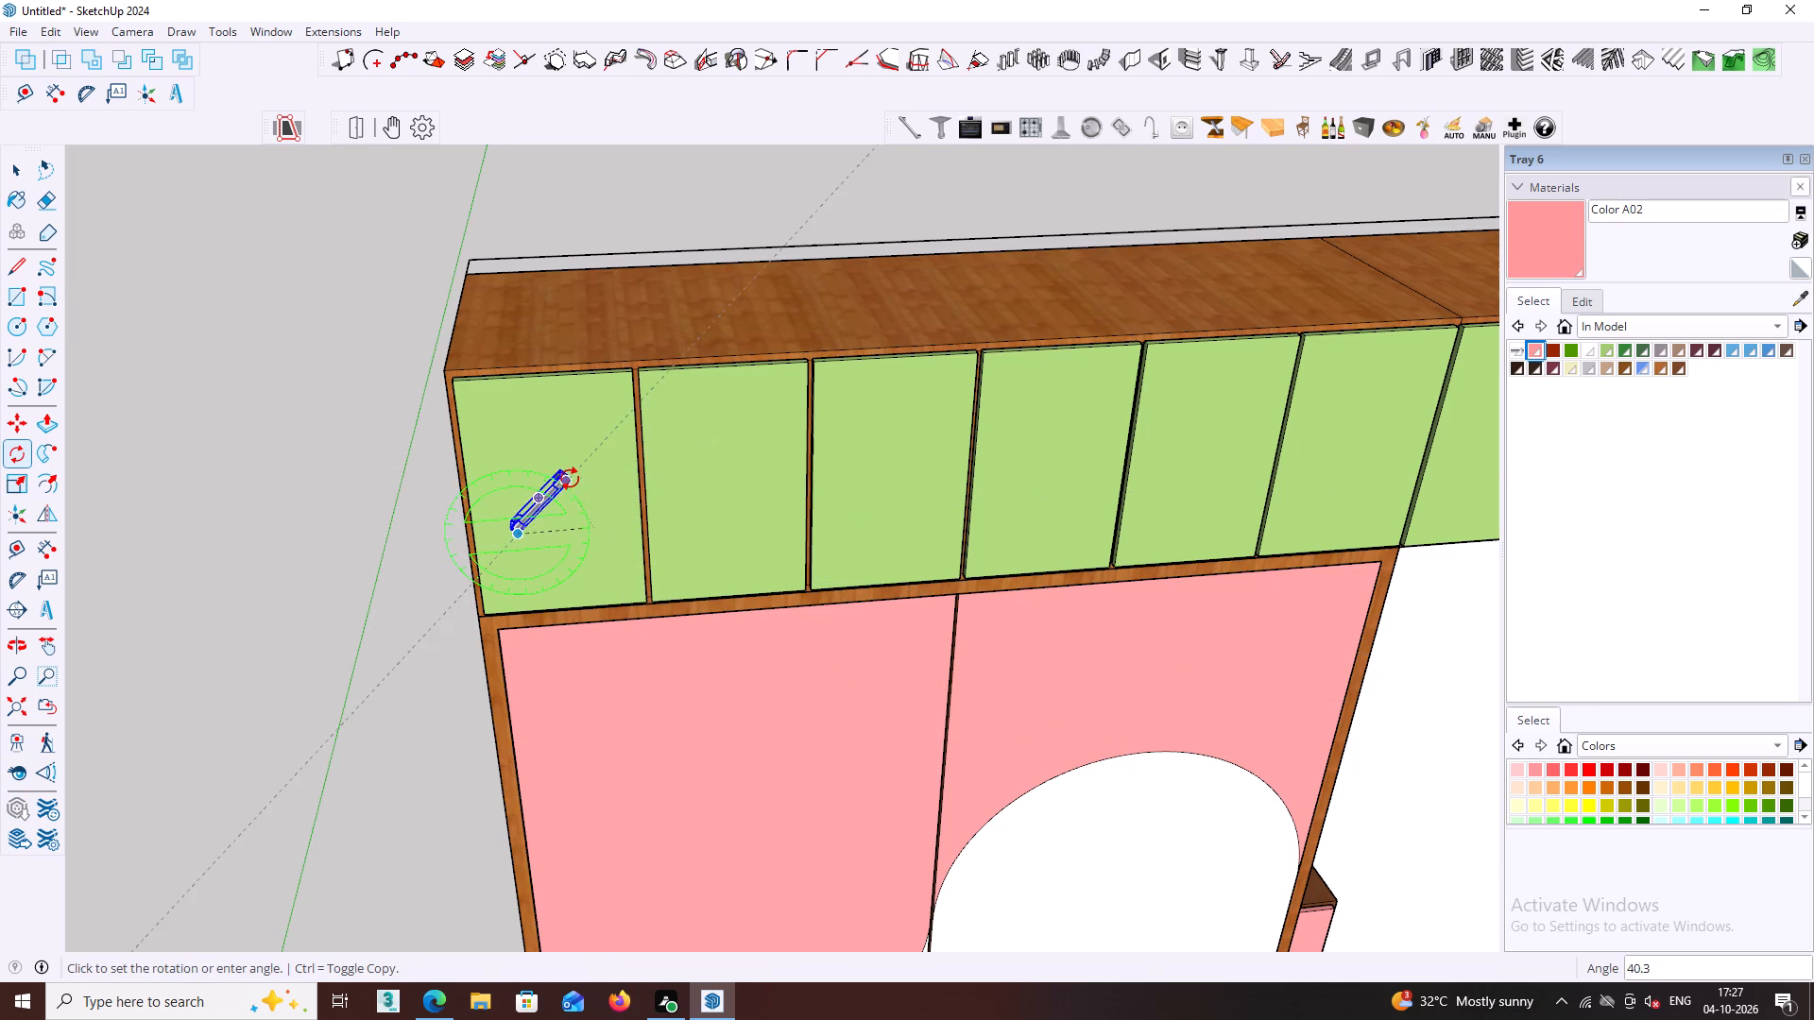
key(9)
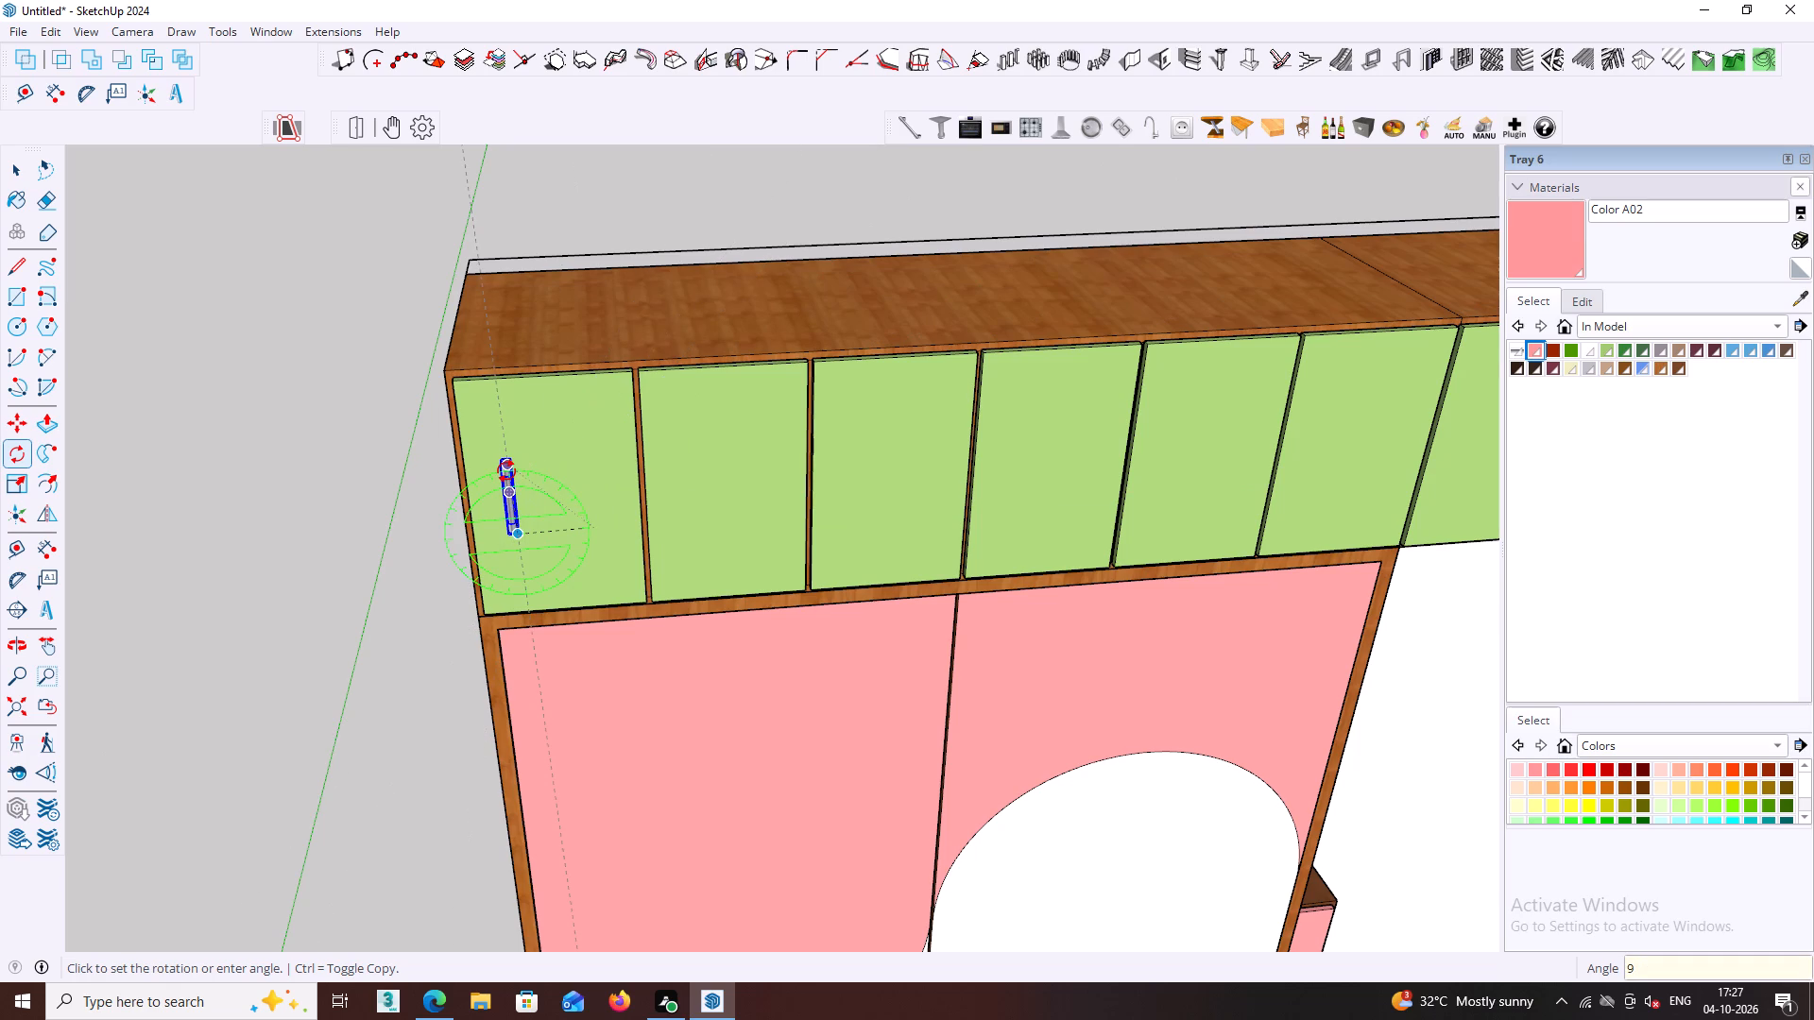
key(0)
key(Return)
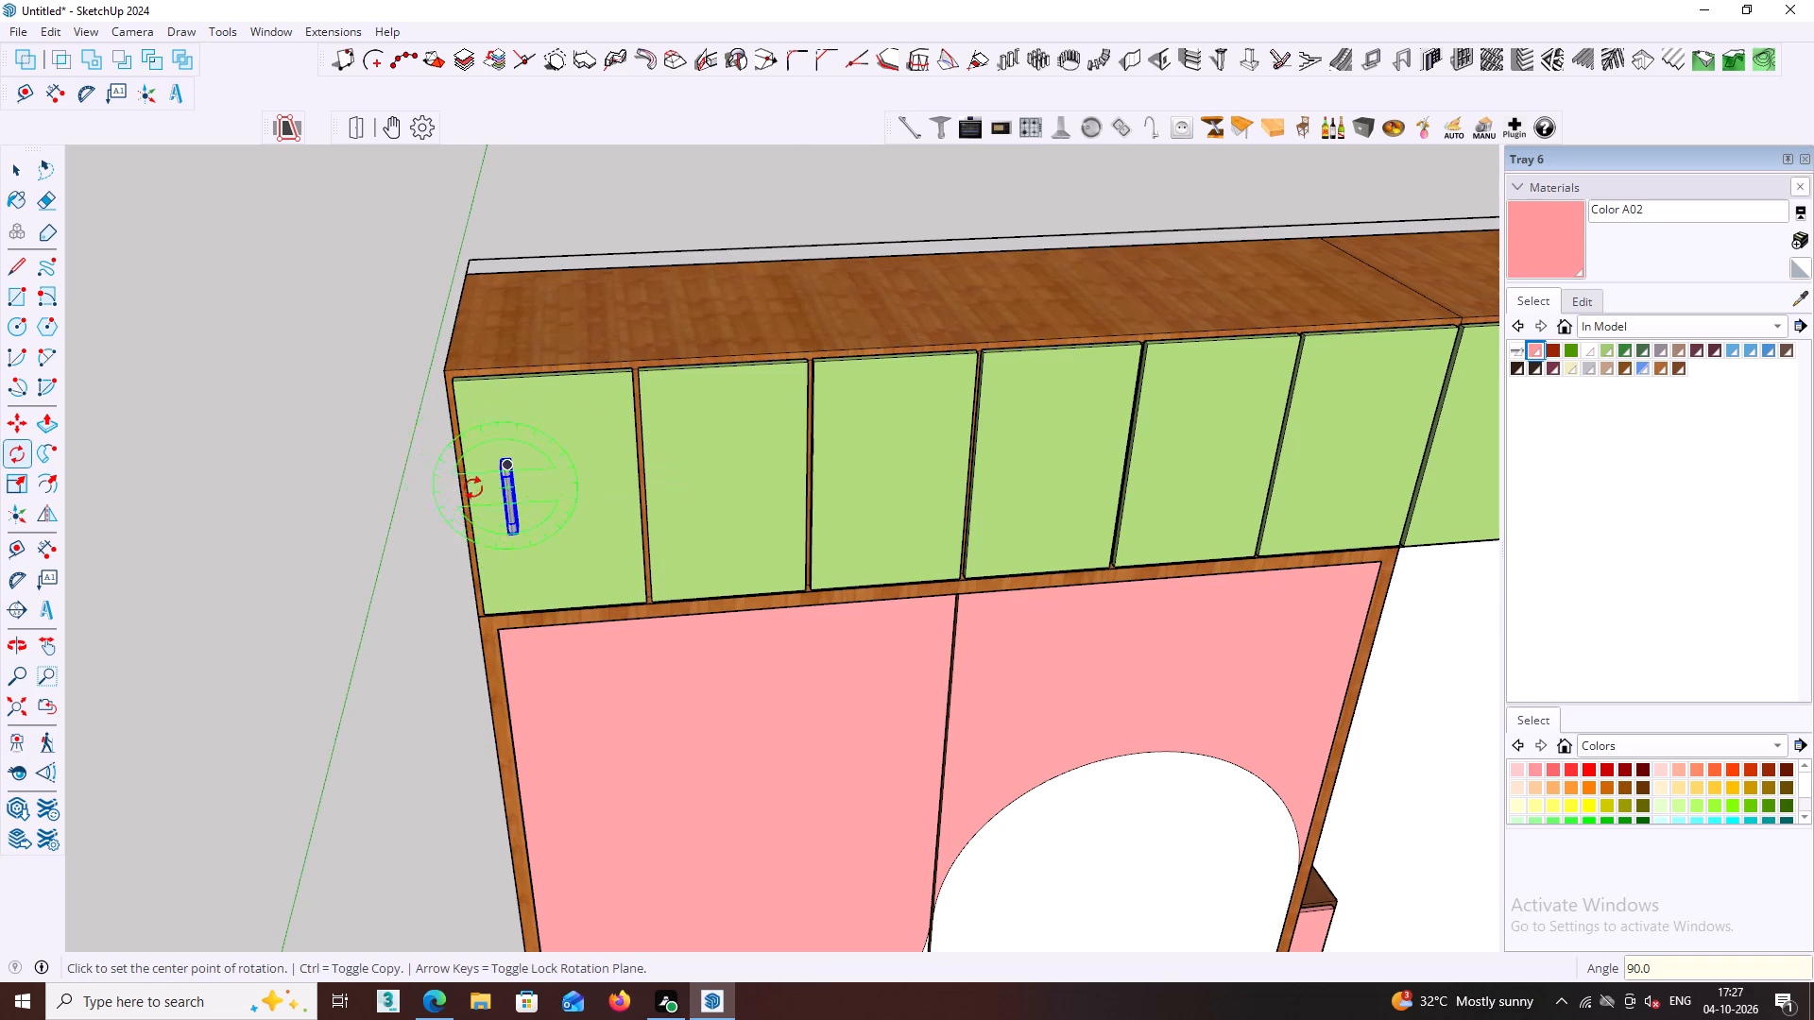
key(Escape)
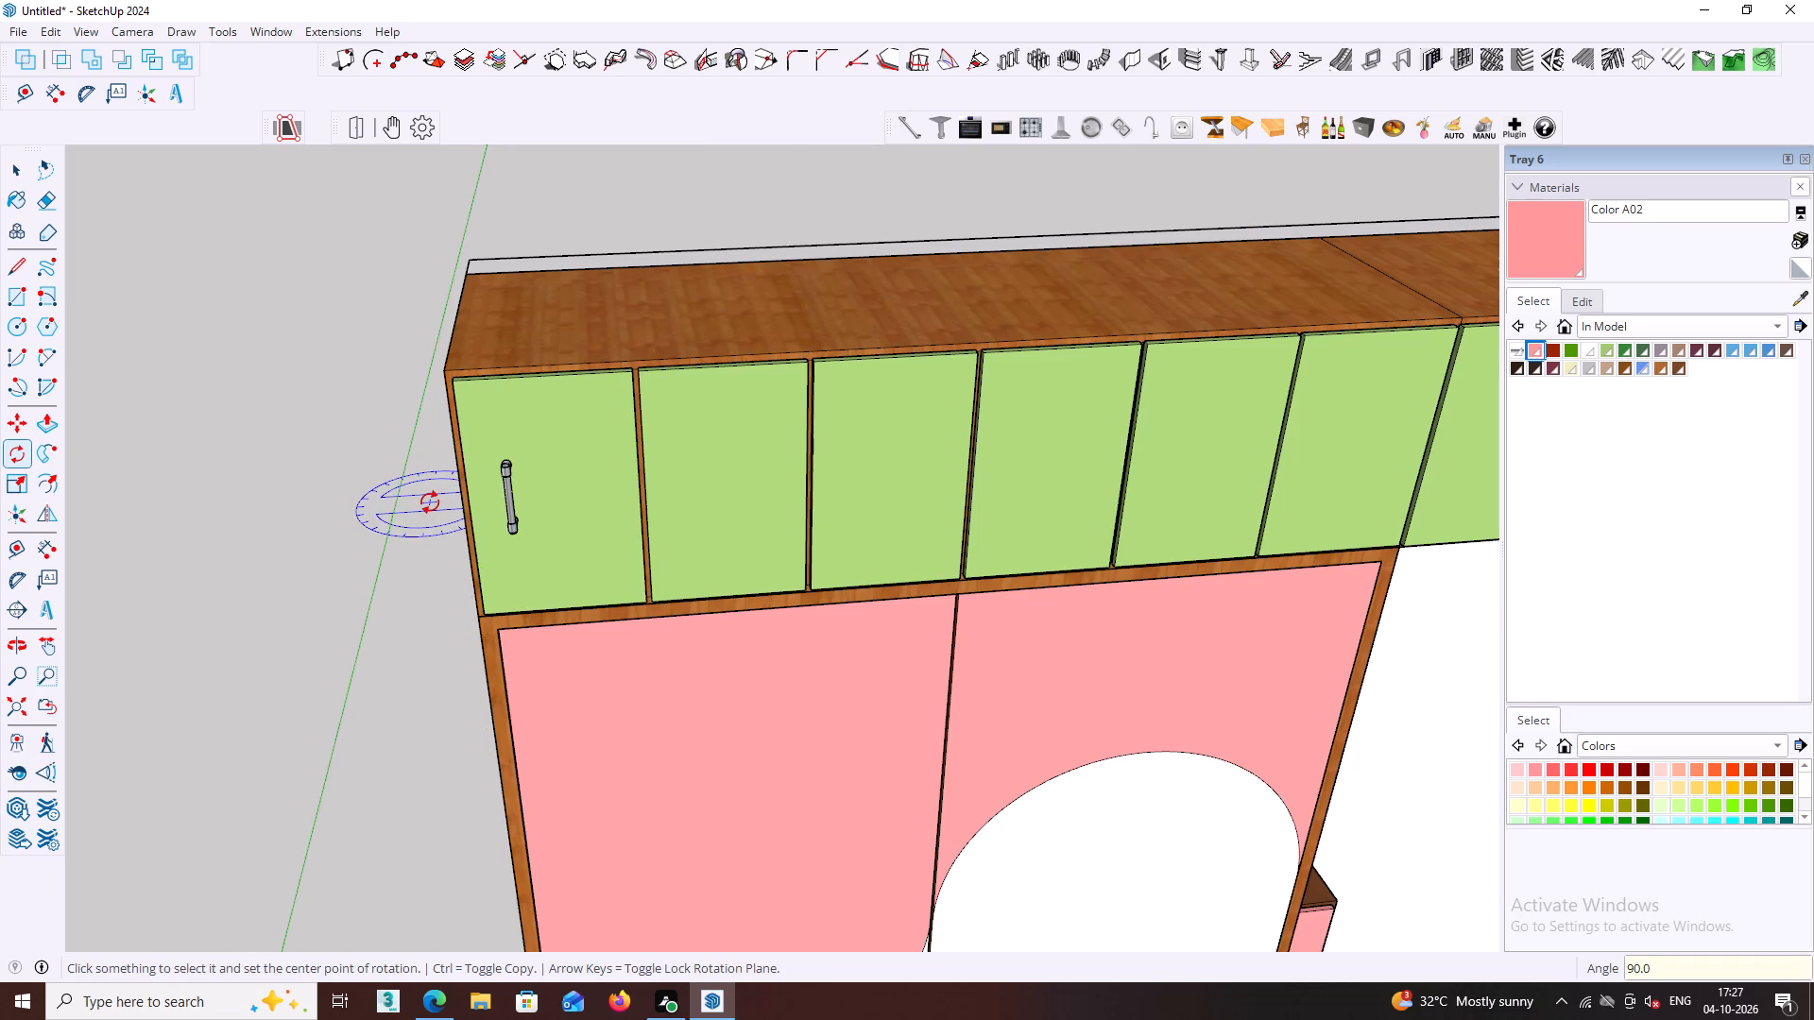
Move the vertical handle about 220 mm along the red axis to the right-hand edge of the leftmost green door and deselect it.
key(space)
middle_click(509, 501)
click(509, 501)
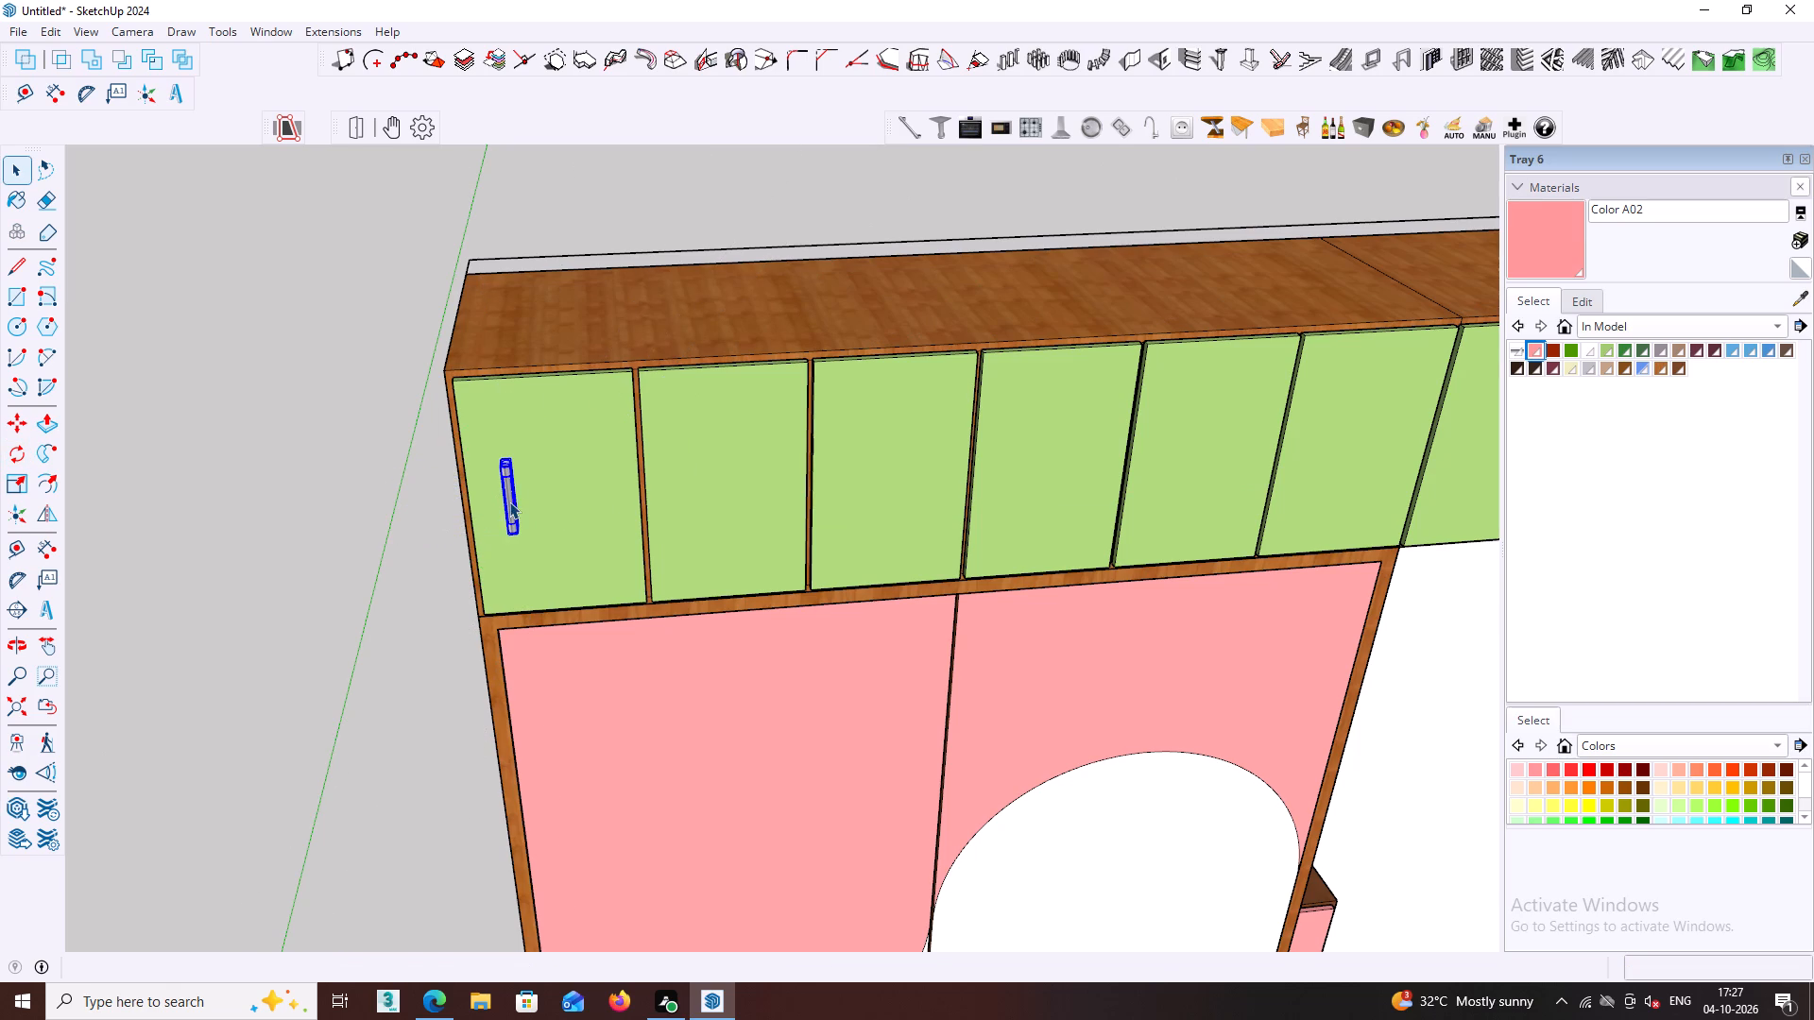
key(m)
click(508, 504)
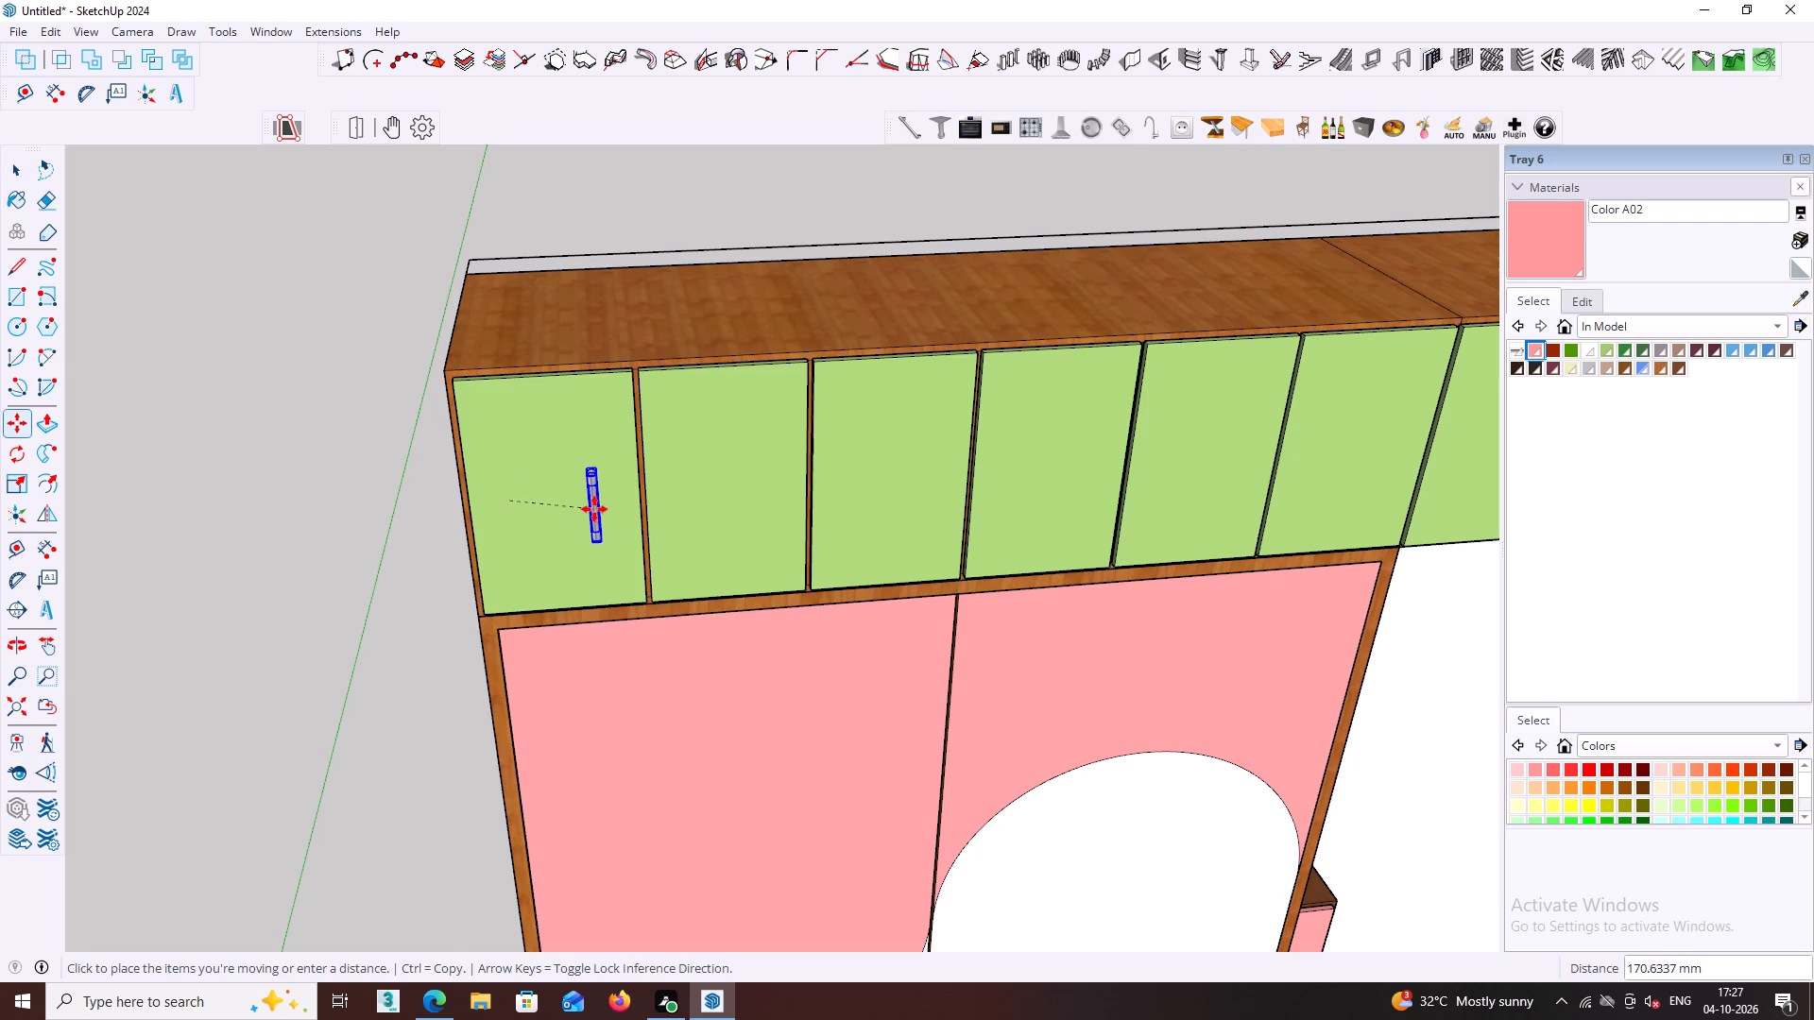
middle_drag(594, 509, 637, 506)
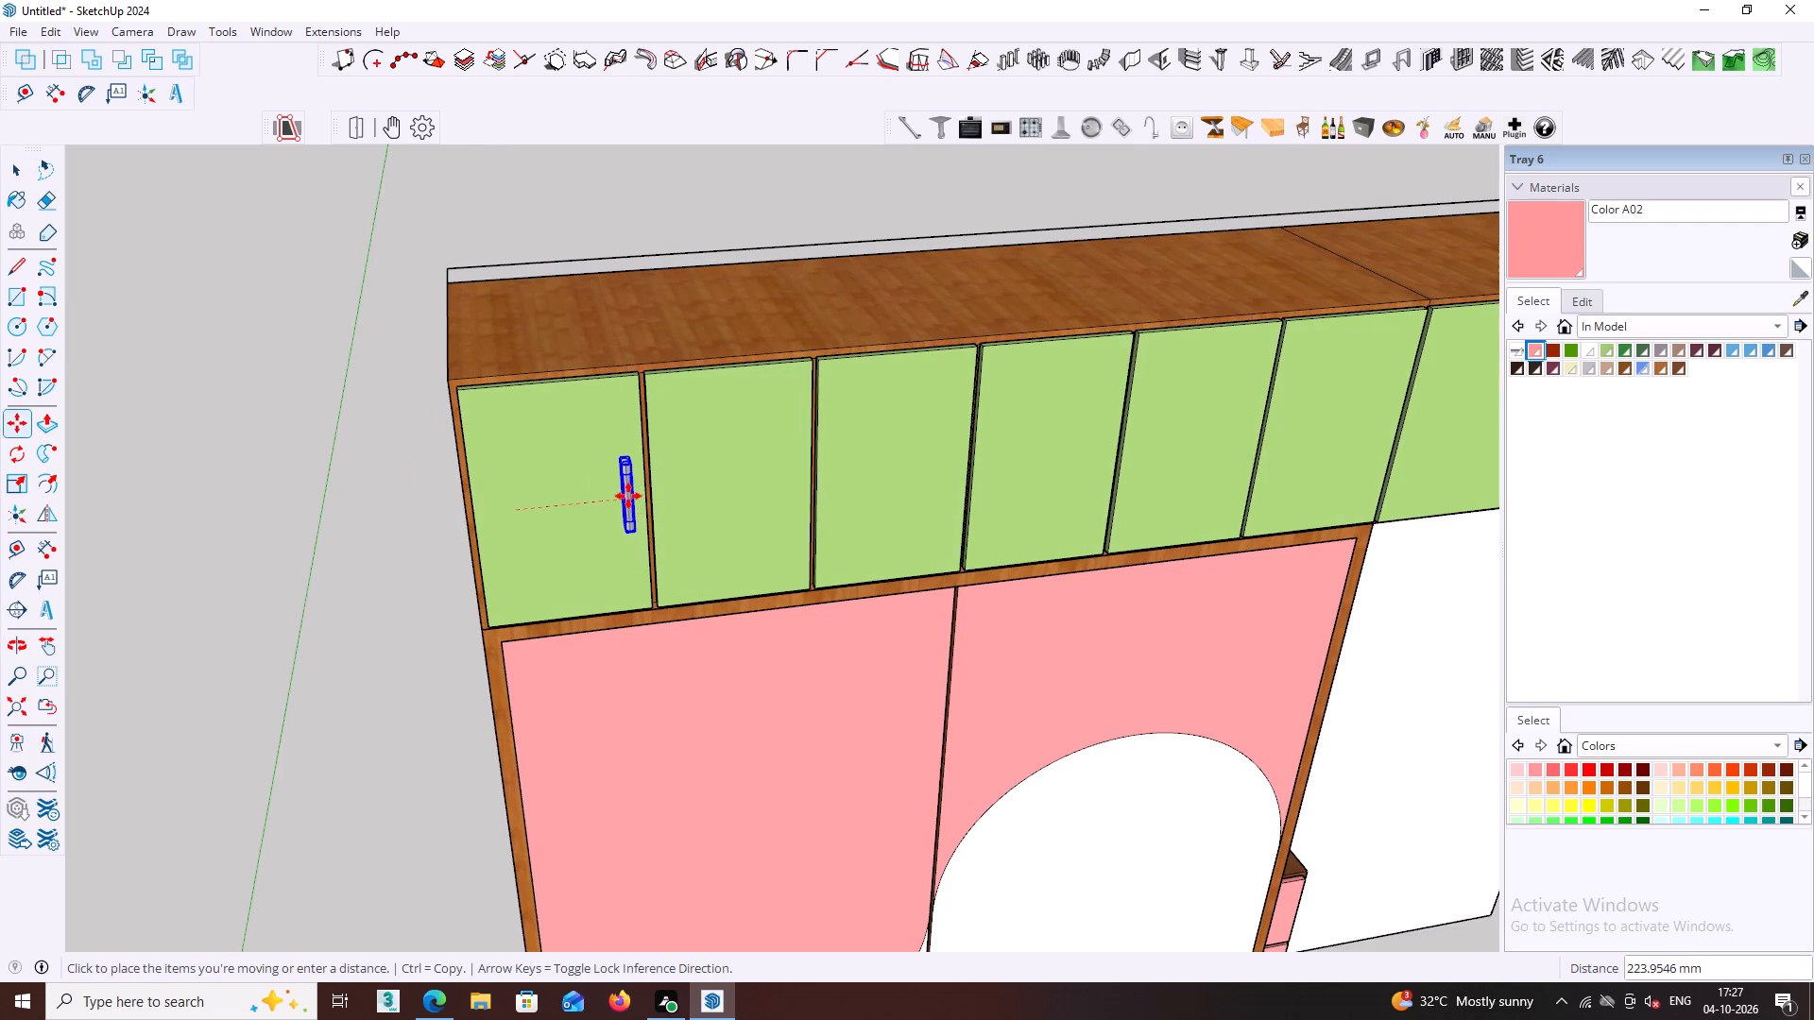
click(625, 496)
key(space)
click(422, 530)
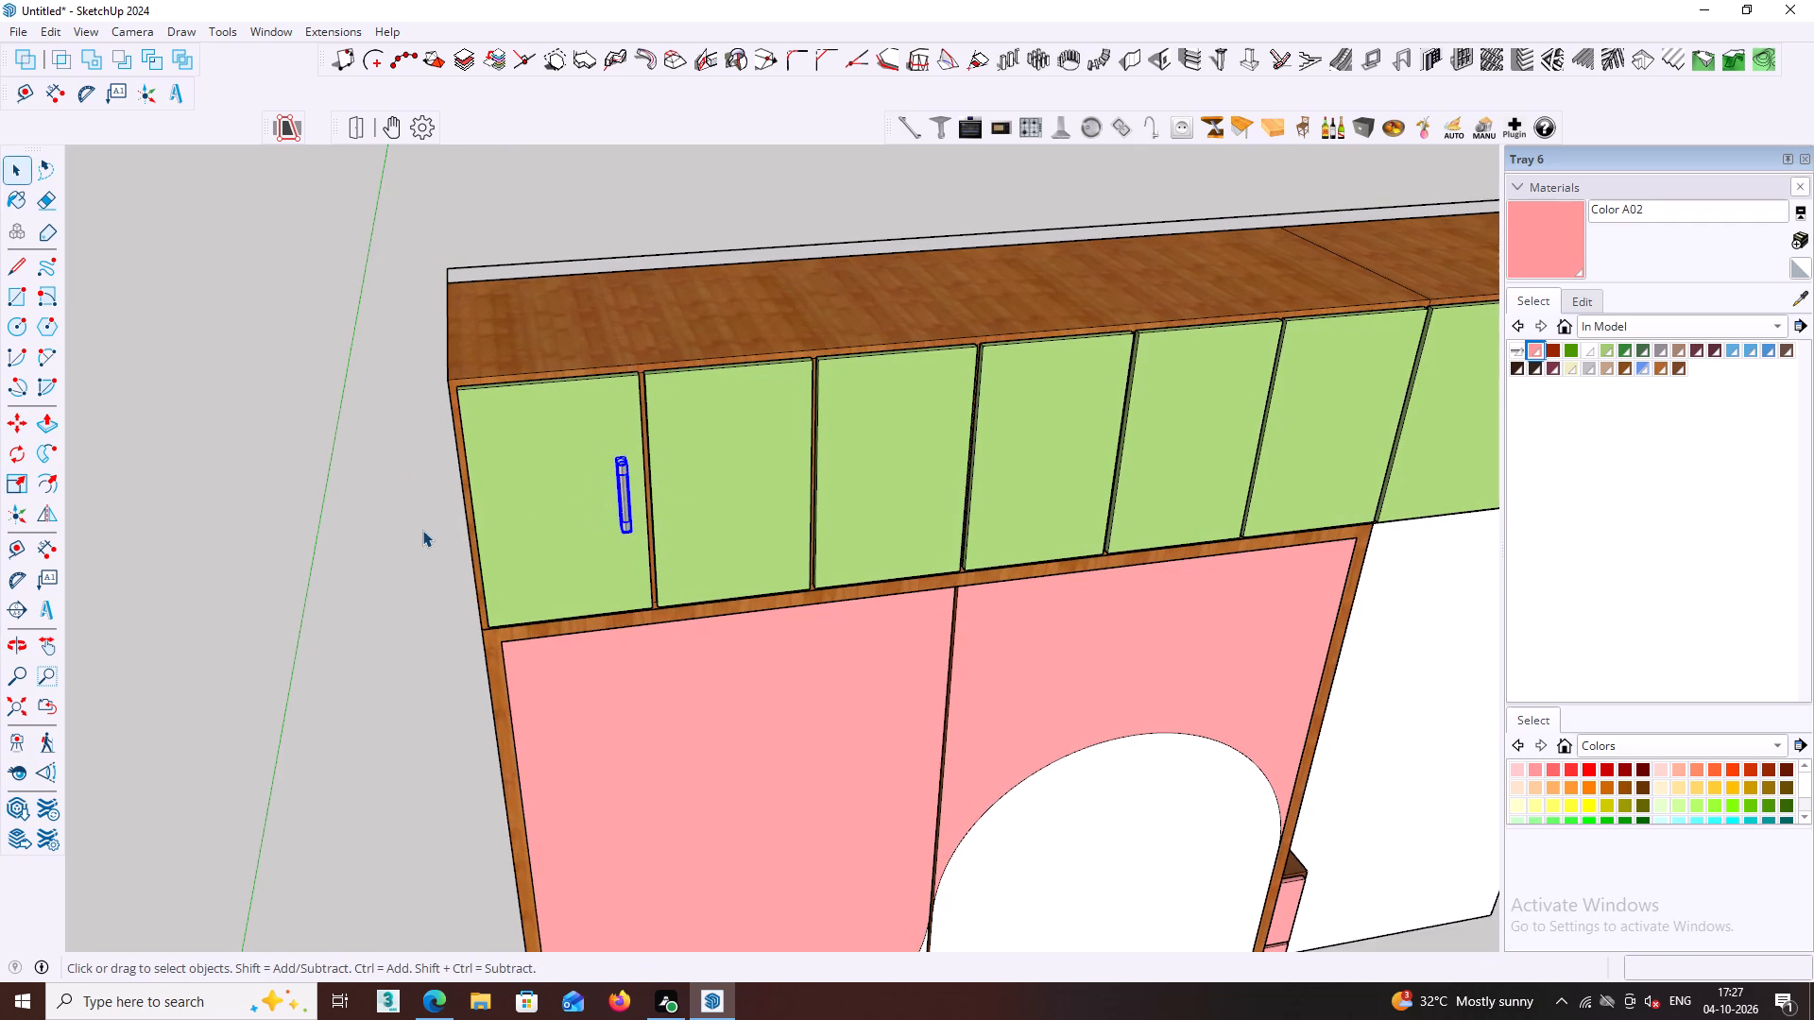
Examine up close from the side how the handle's mounts sit against the leftmost green door.
shift+middle_drag(432, 526, 699, 661)
middle_drag(704, 658, 949, 555)
scroll(848, 501, up, 9)
middle_click(841, 499)
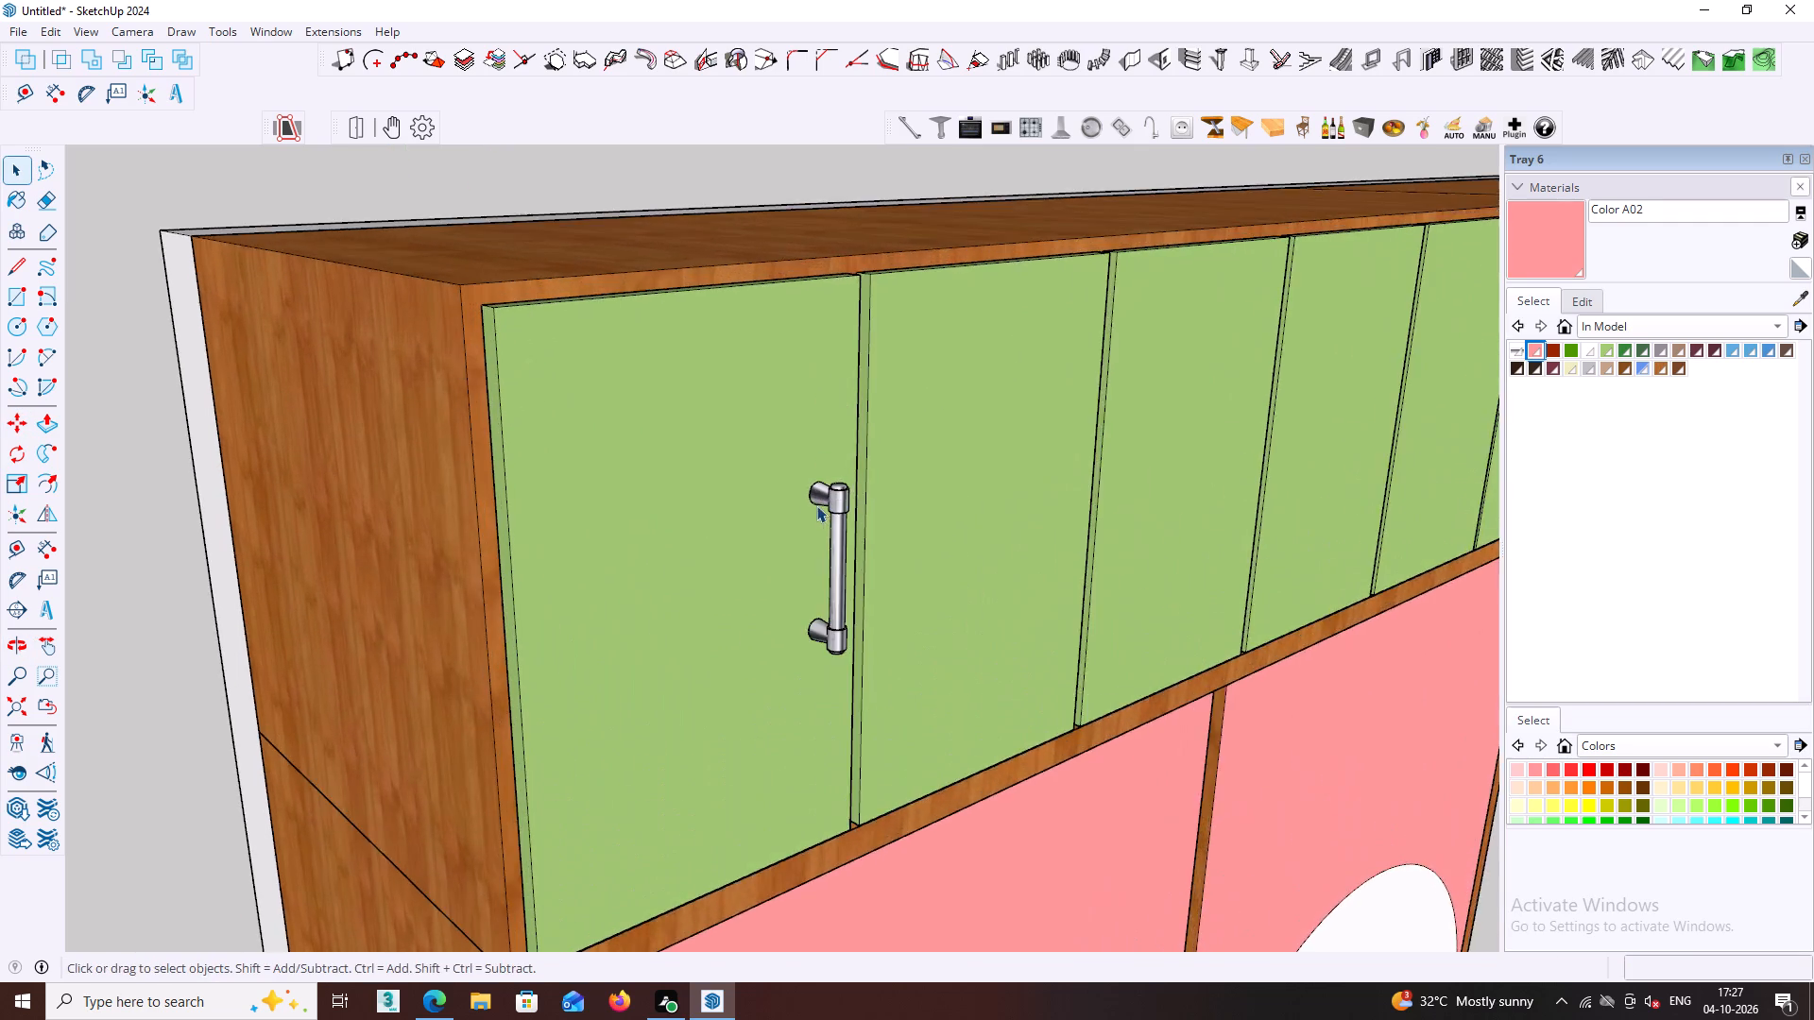
scroll(816, 505, up, 2)
middle_click(816, 507)
middle_drag(809, 505, 1160, 477)
scroll(1098, 569, up, 4)
scroll(928, 410, down, 3)
middle_drag(757, 269, 757, 283)
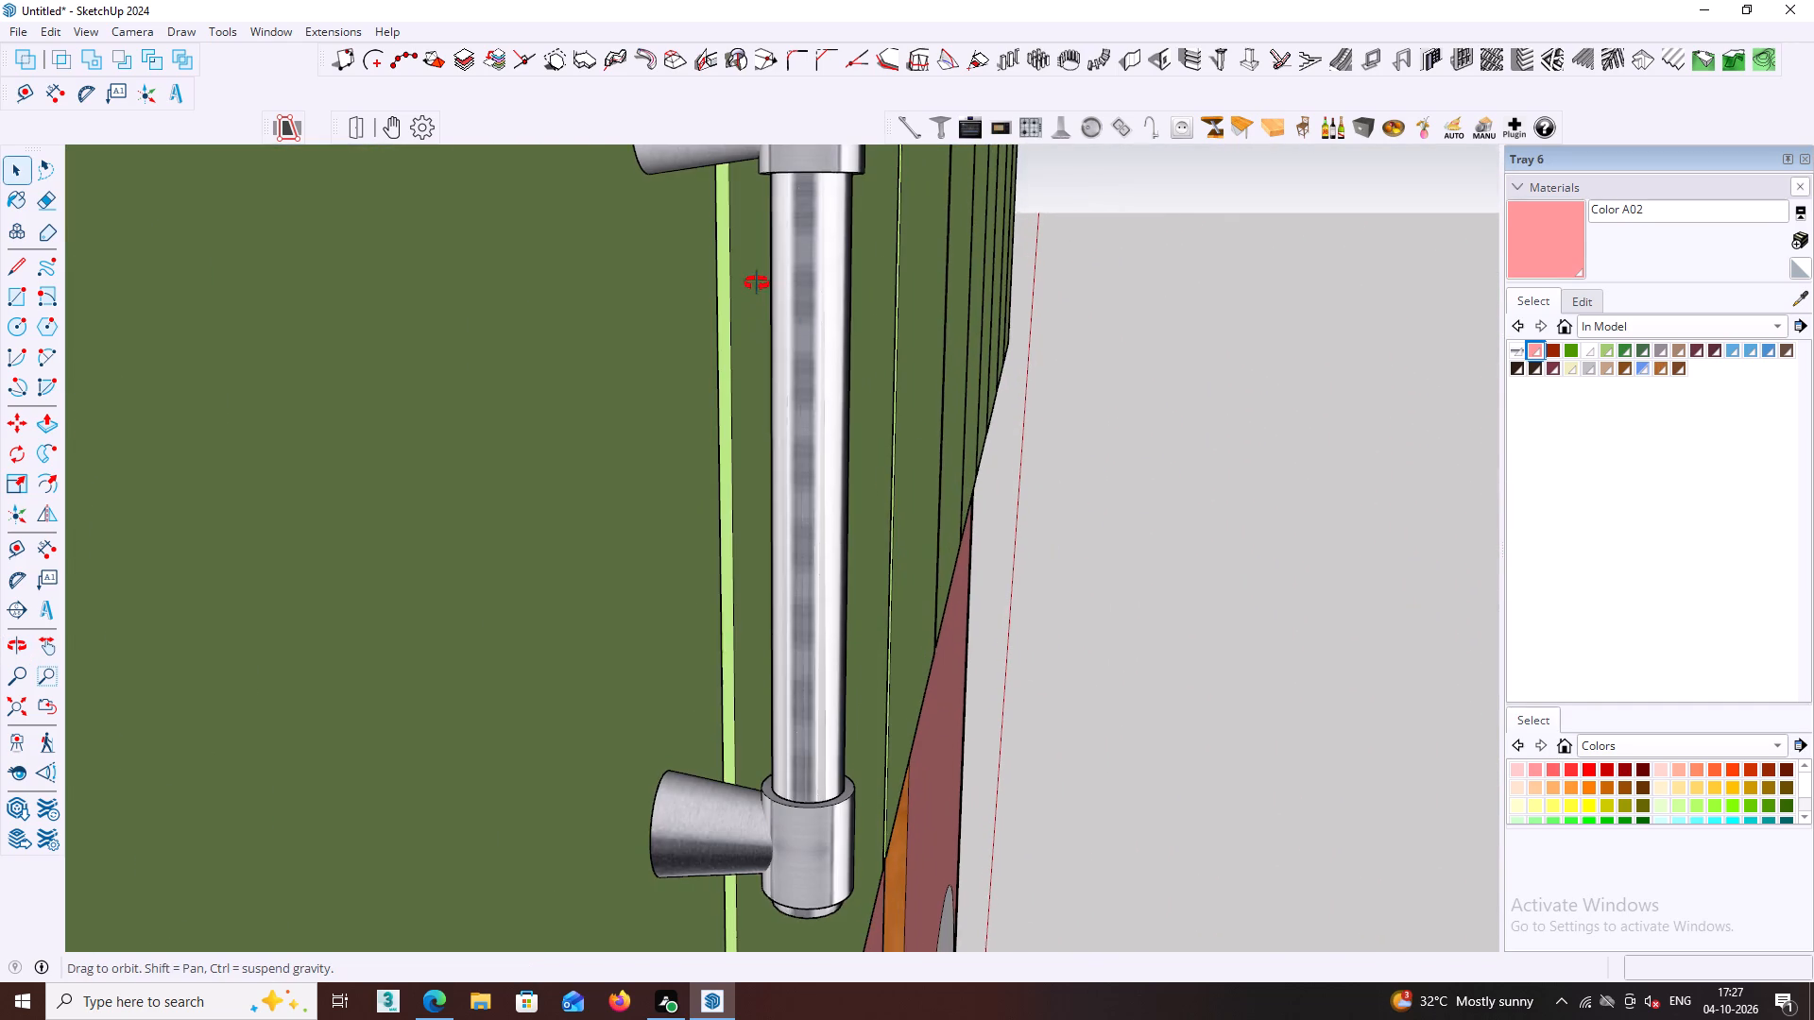
middle_drag(757, 283, 861, 560)
scroll(712, 371, up, 2)
middle_drag(710, 356, 780, 345)
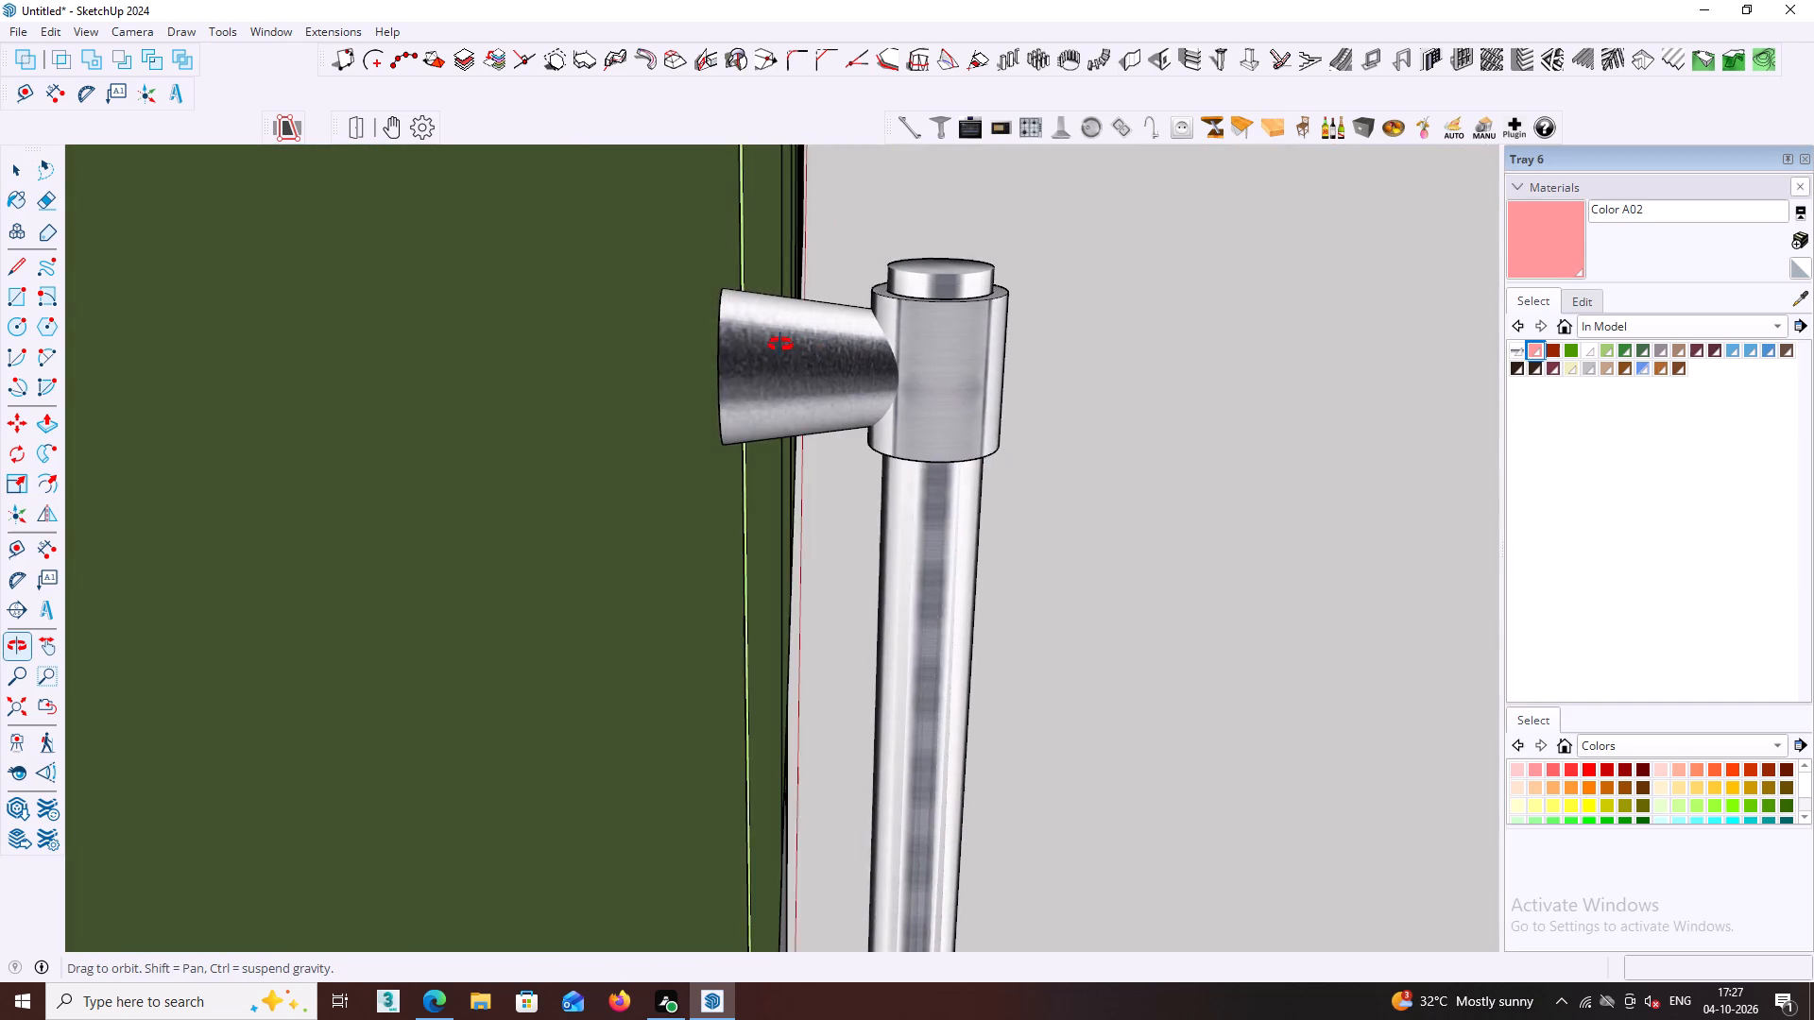
middle_drag(780, 345, 672, 354)
scroll(701, 355, down, 9)
middle_click(757, 395)
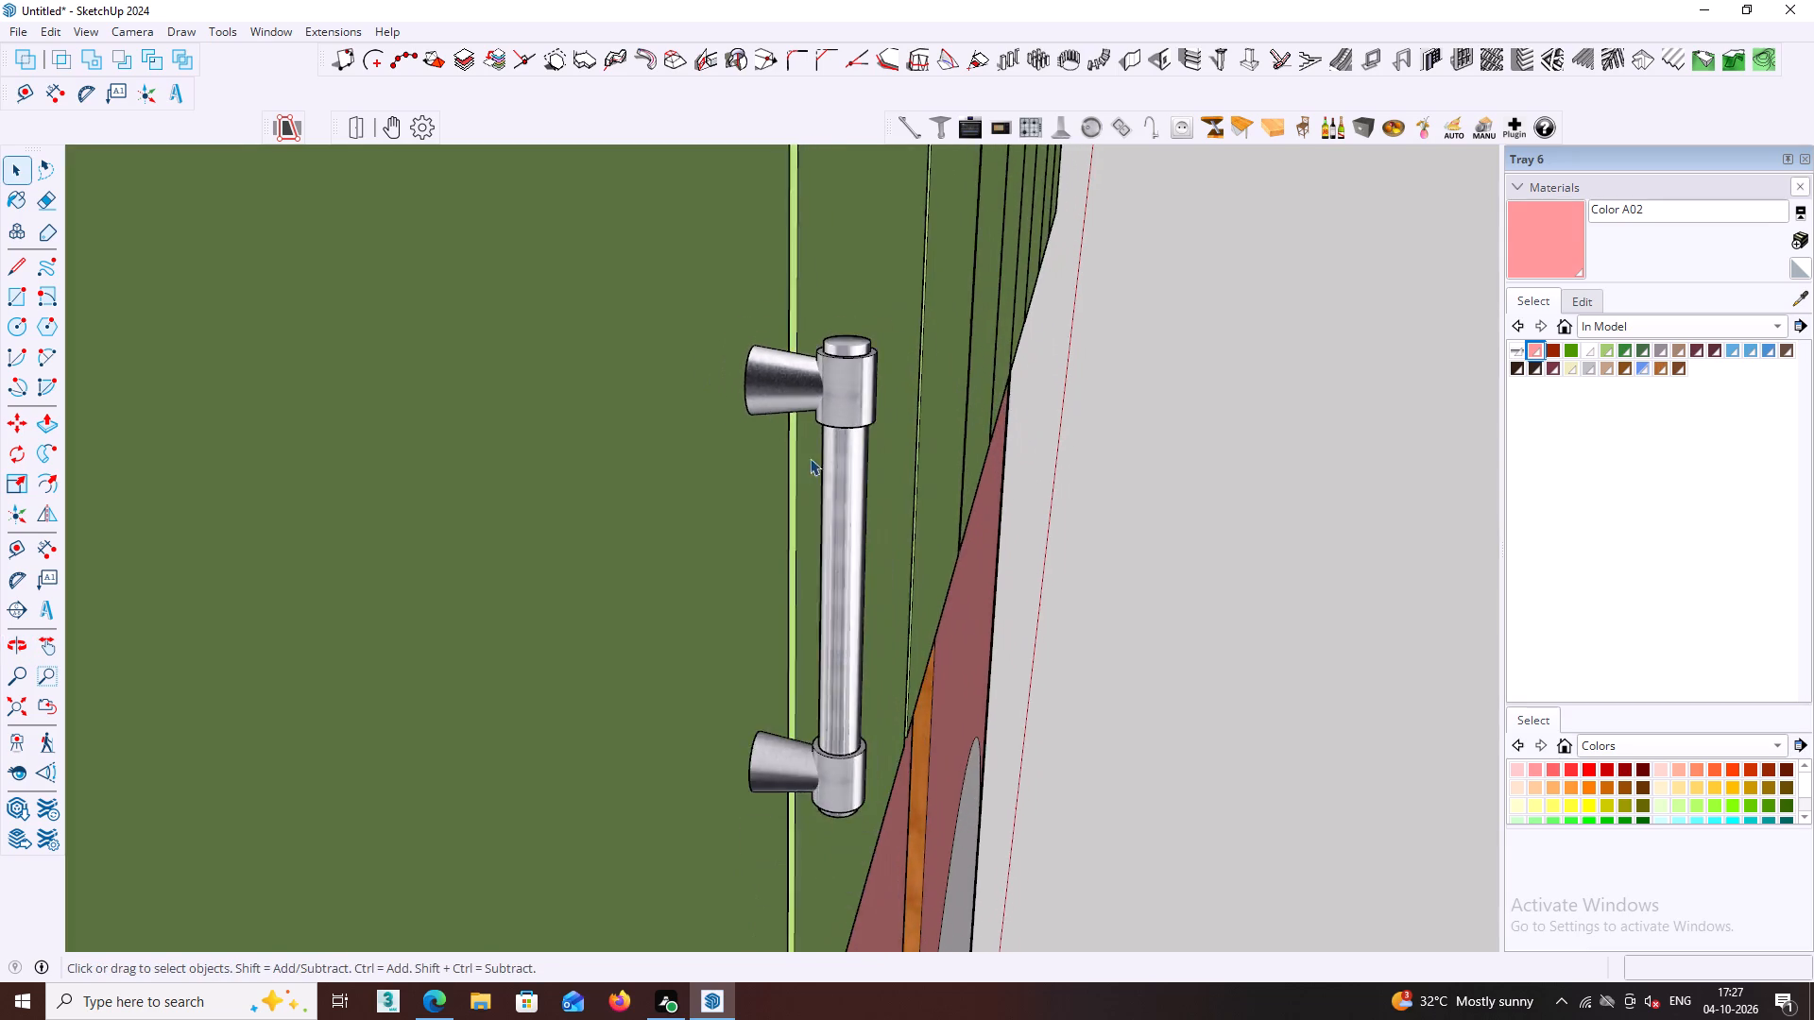
scroll(810, 458, down, 16)
middle_drag(787, 427, 785, 438)
middle_drag(784, 456, 784, 473)
click(1144, 634)
middle_drag(1098, 598, 729, 572)
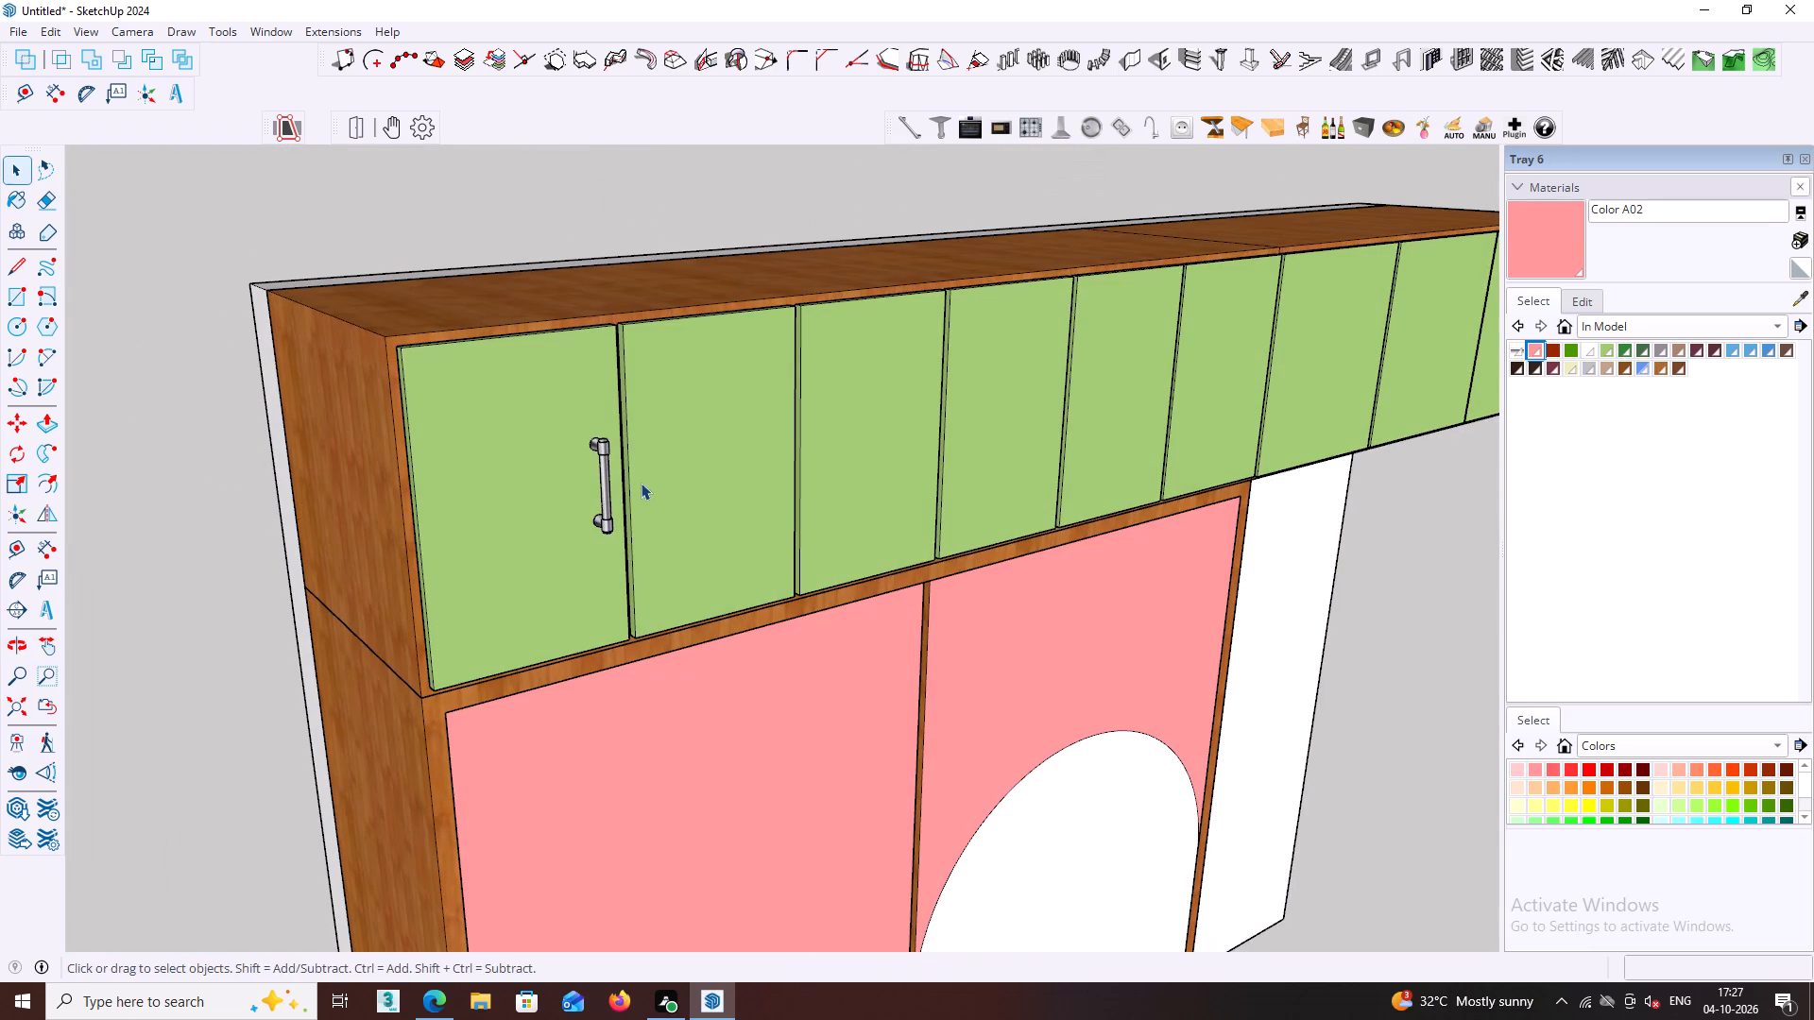
Copy the handle about 105 mm along the red axis onto the near edge of the second green door, mirroring the pair's spacing.
click(607, 486)
key(m)
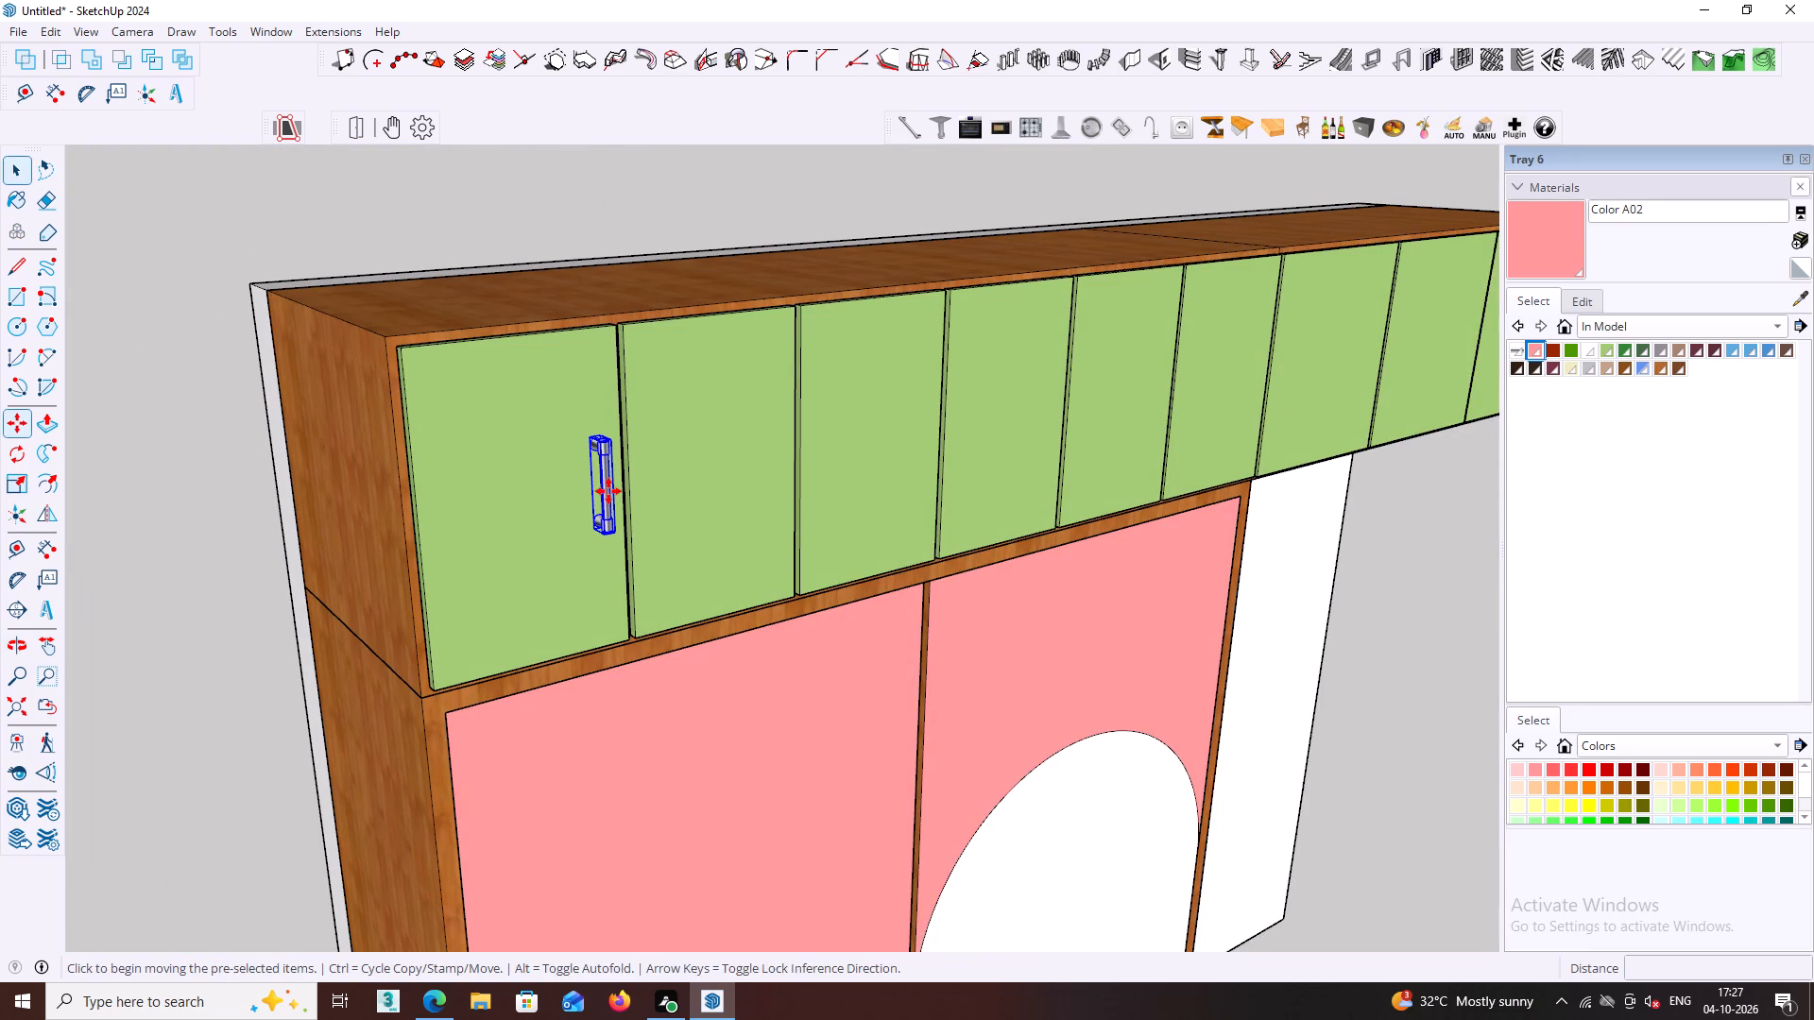
click(608, 491)
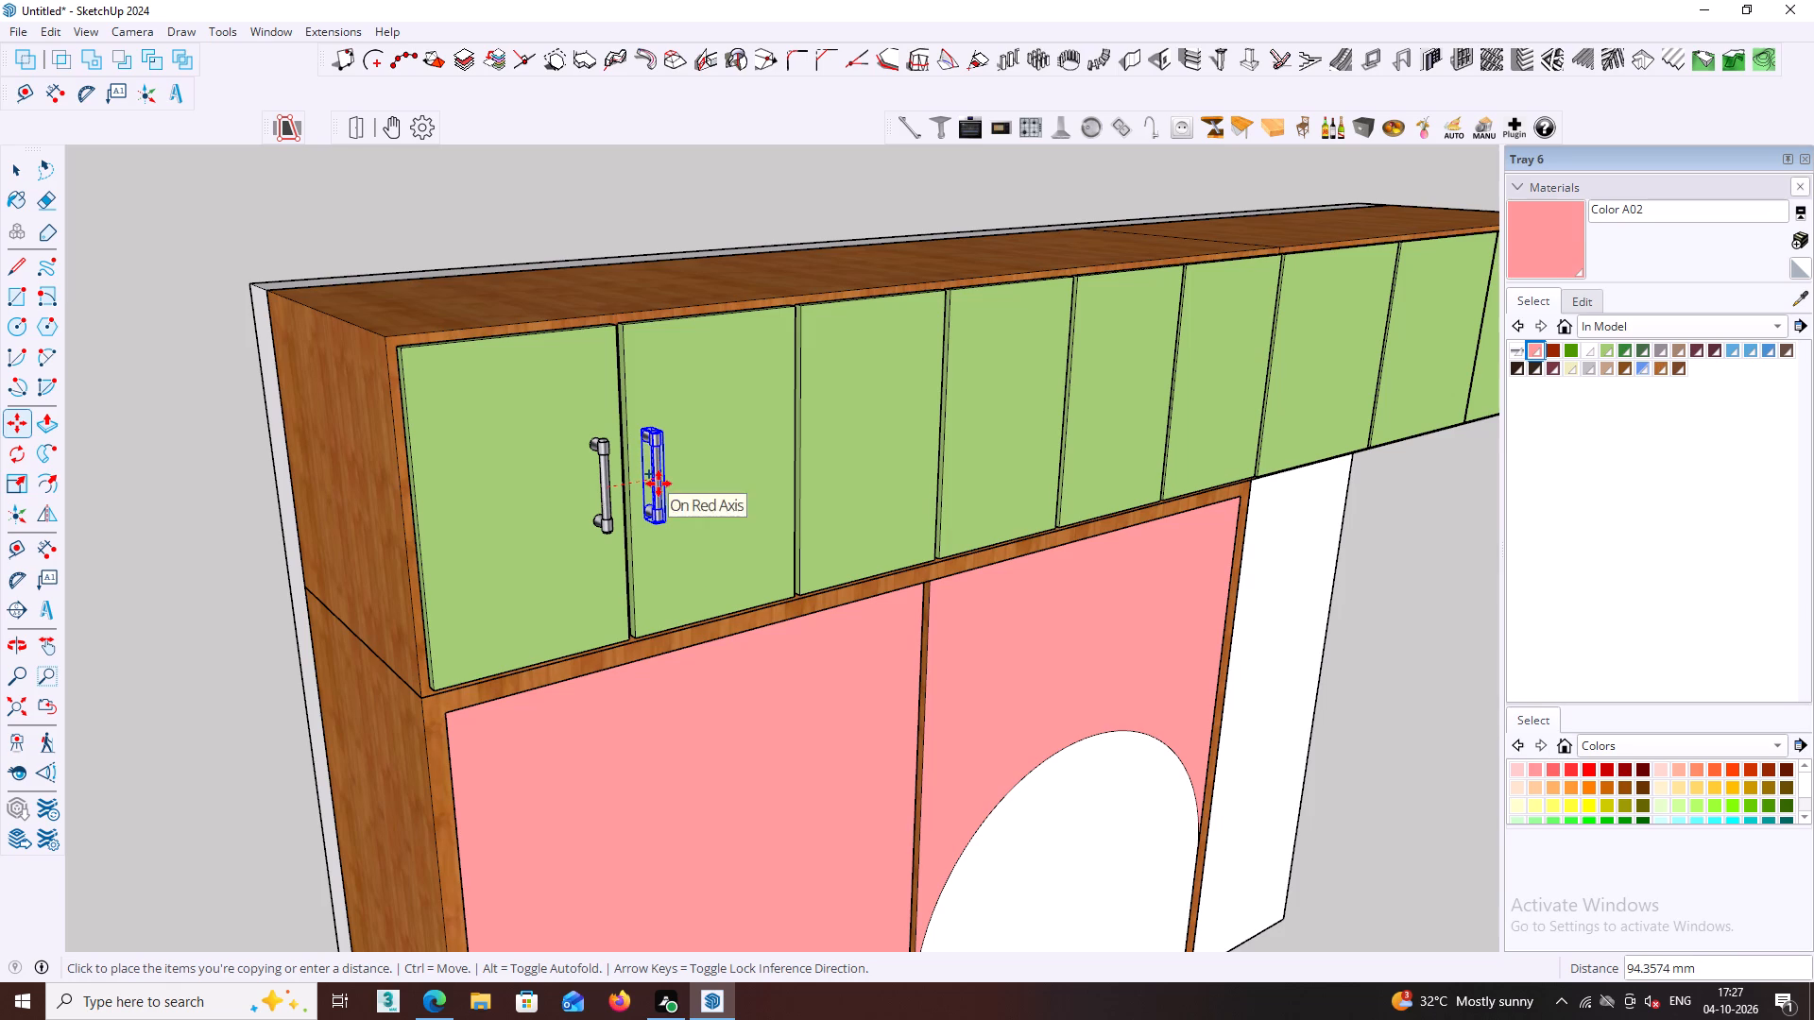
key(Right)
click(664, 484)
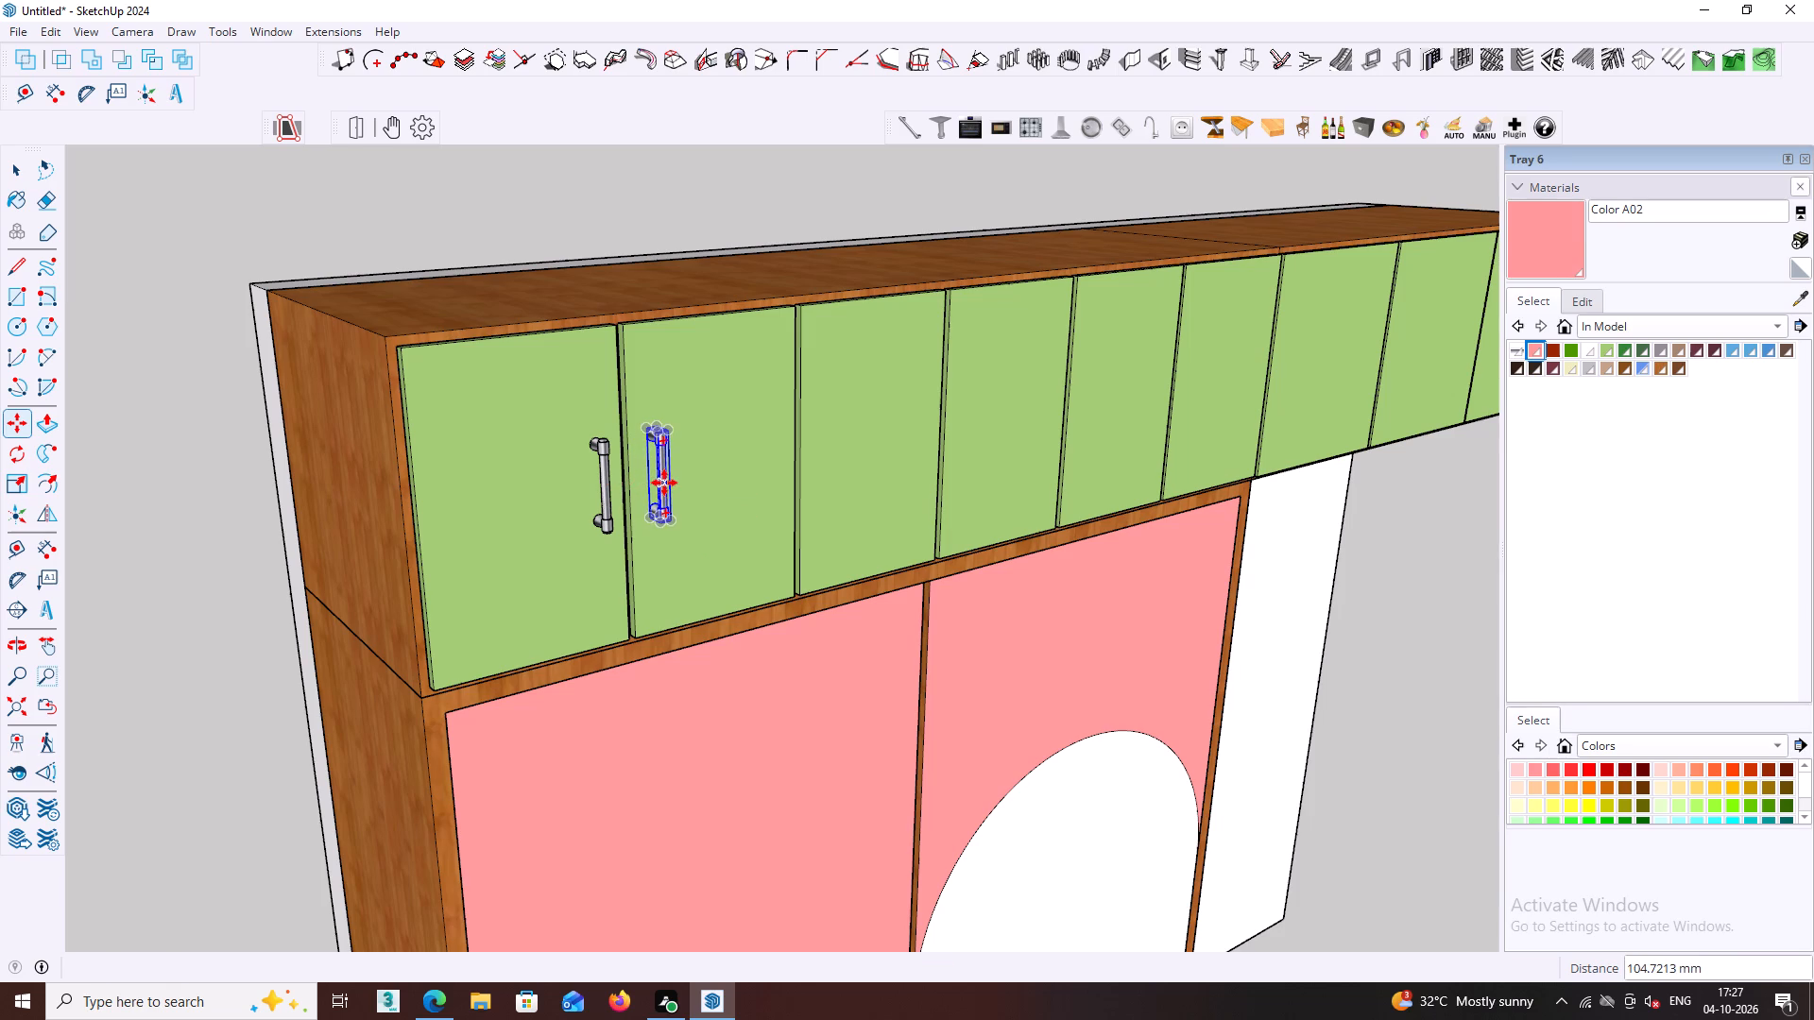
Copy the handle along the red axis to the third door's right edge, and again about 110 mm further onto the fourth door.
click(666, 483)
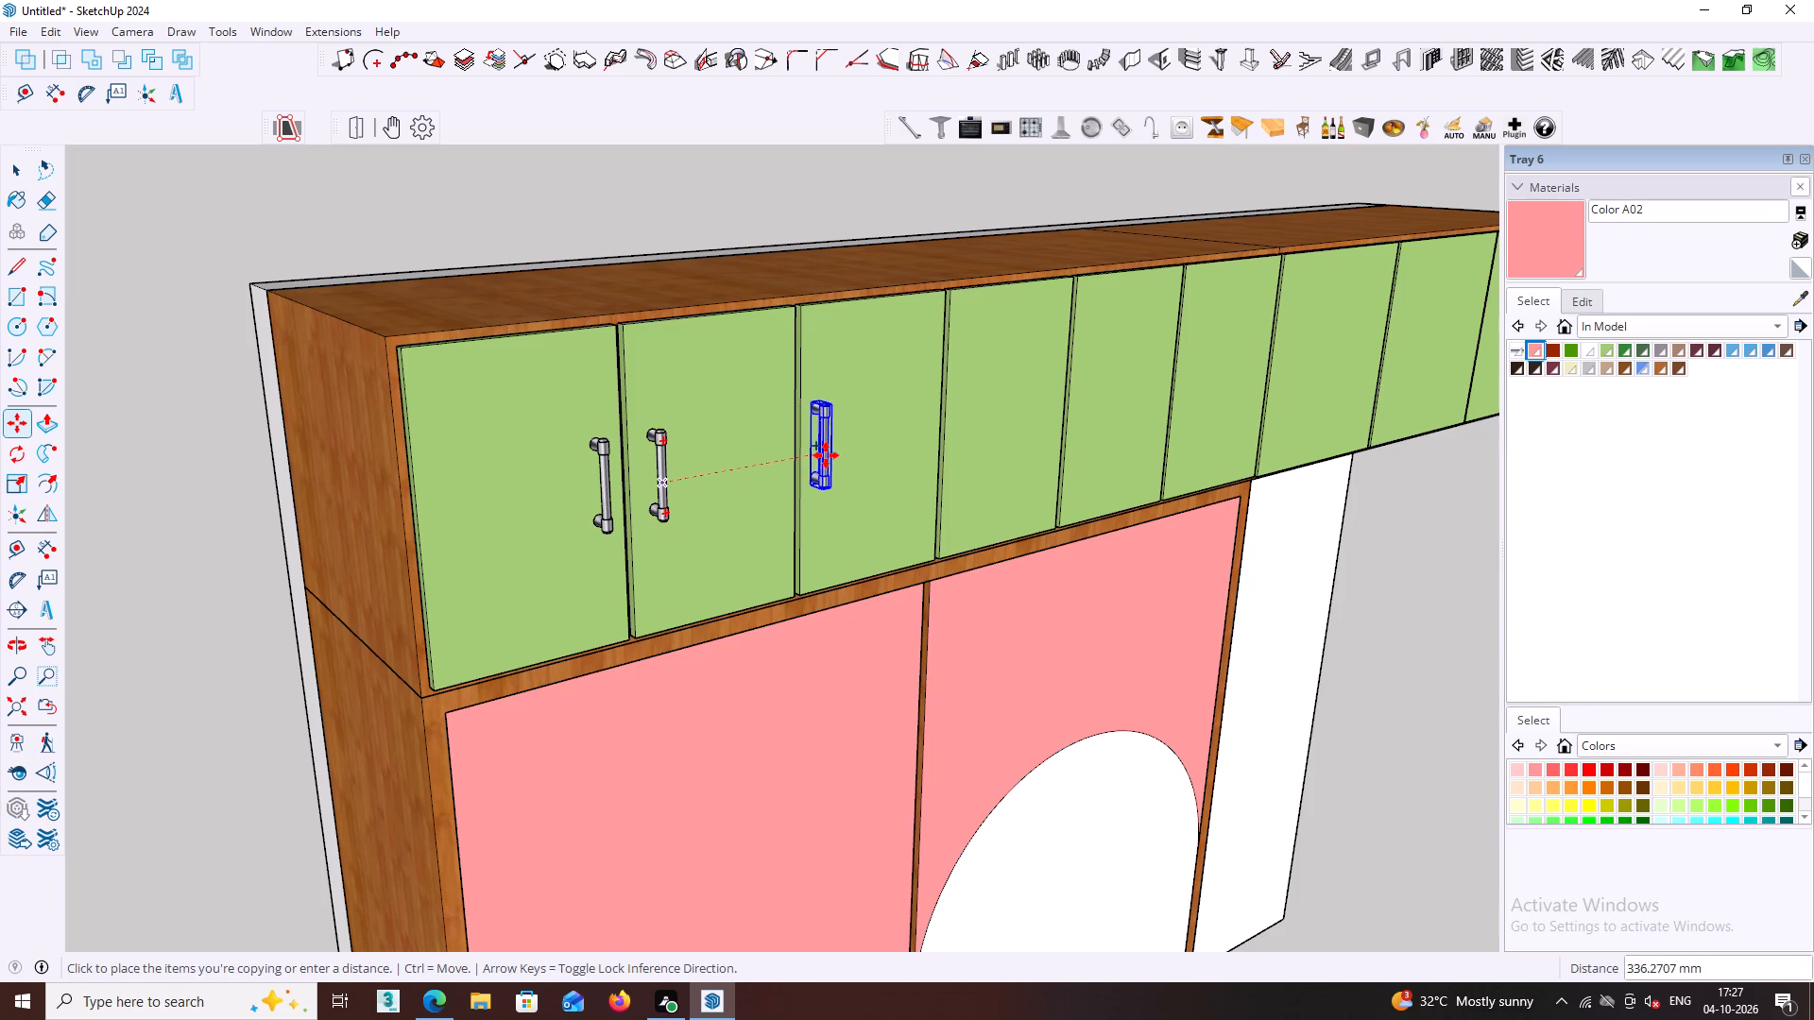
middle_drag(830, 450, 770, 441)
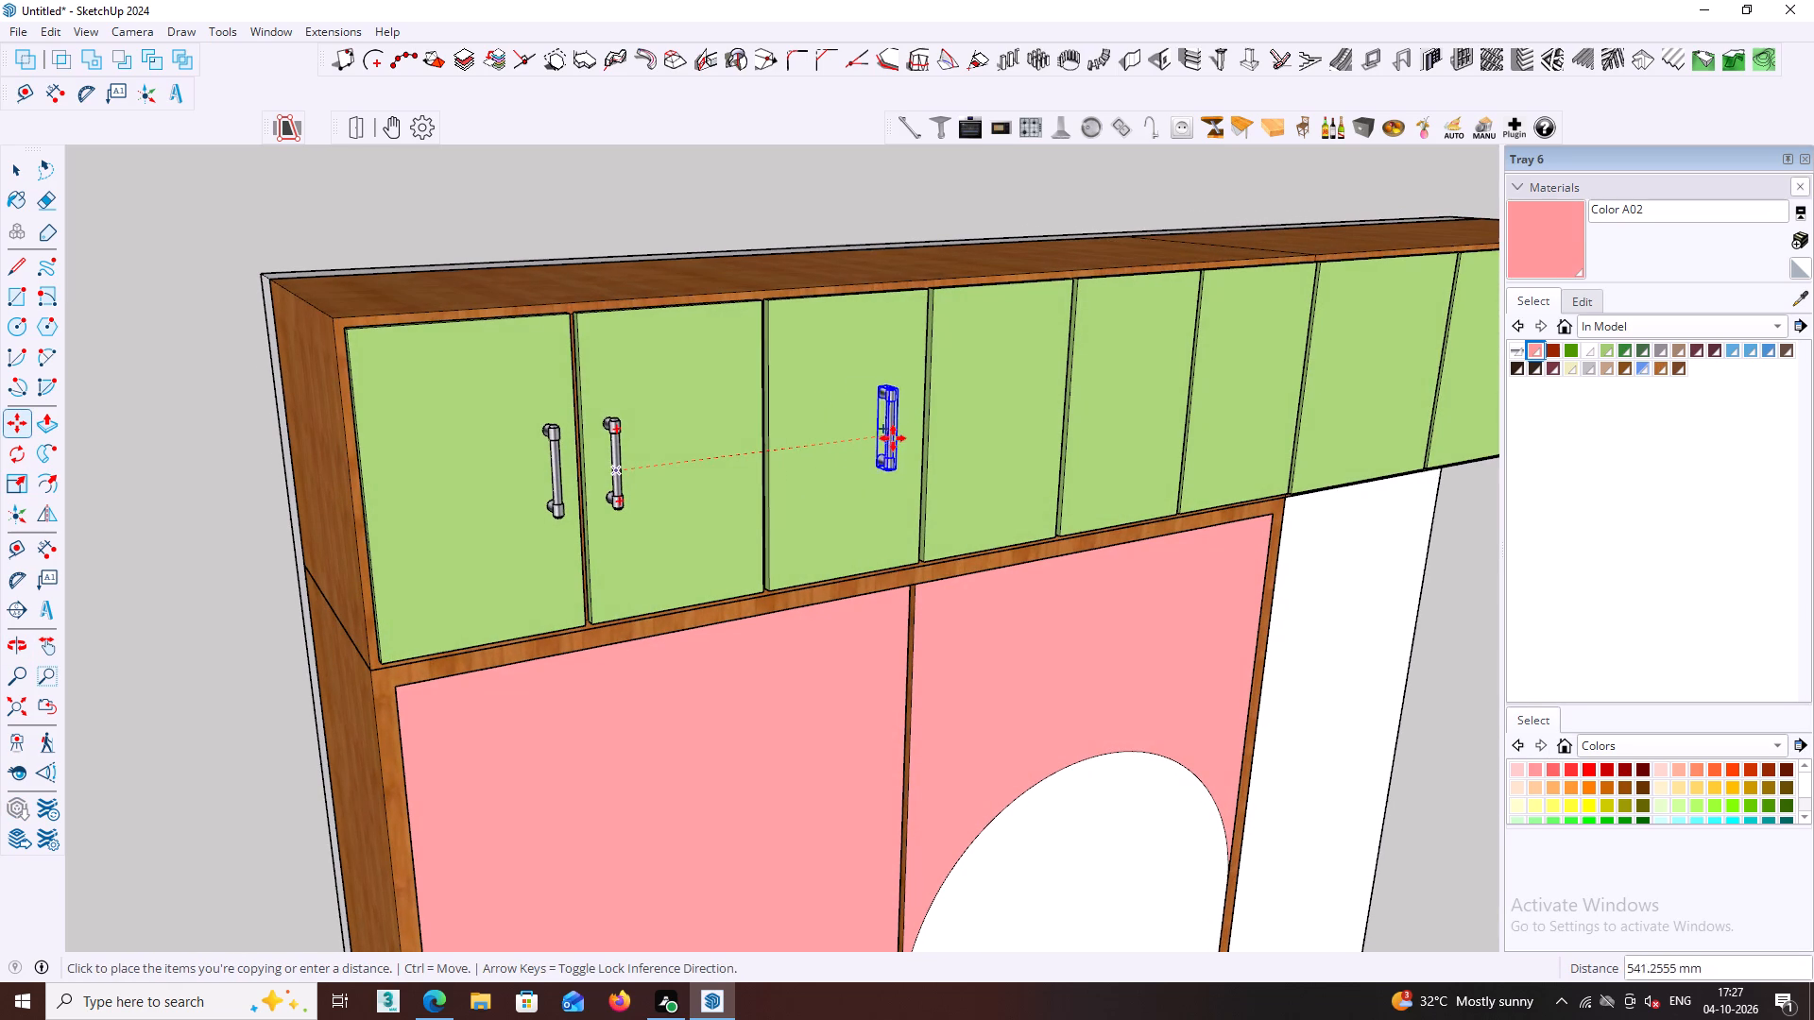
click(914, 437)
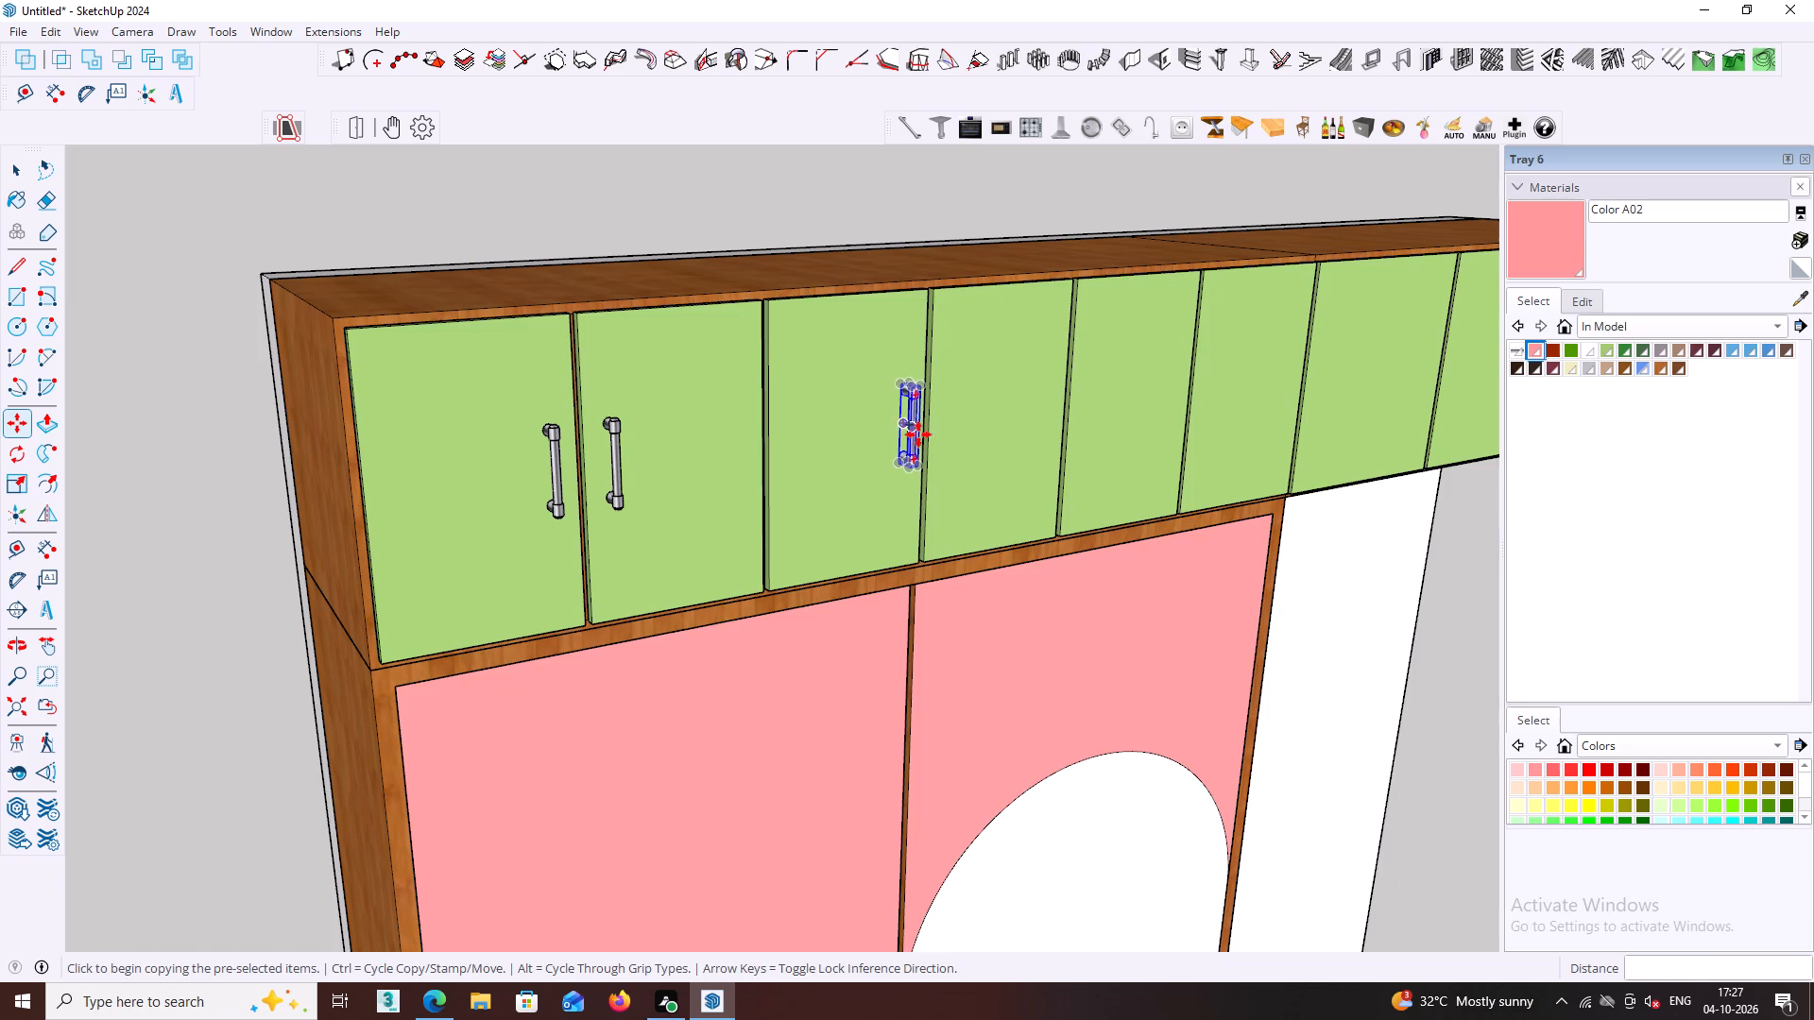
click(919, 433)
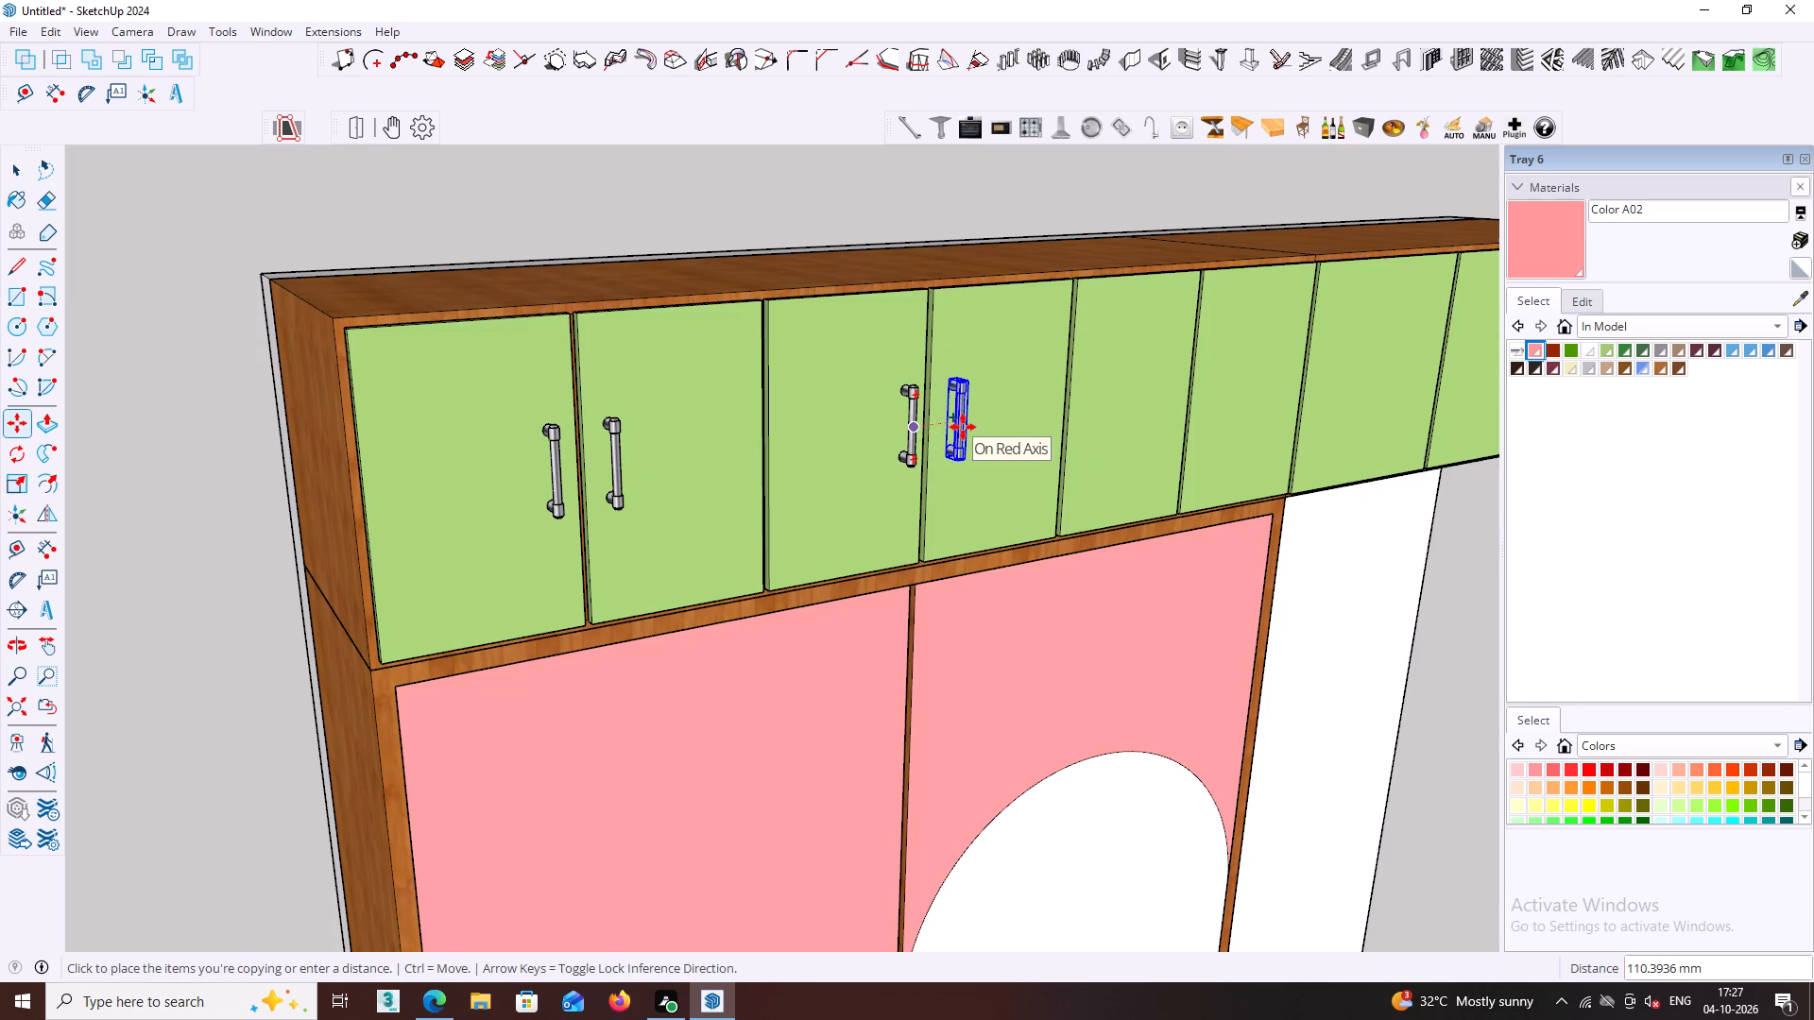
click(963, 427)
Copy the handle about 586 mm along the red axis to the fifth door's right edge, and another 107 mm onto the sixth.
shift+middle_drag(963, 427, 693, 461)
shift+scroll(903, 440, down, 1)
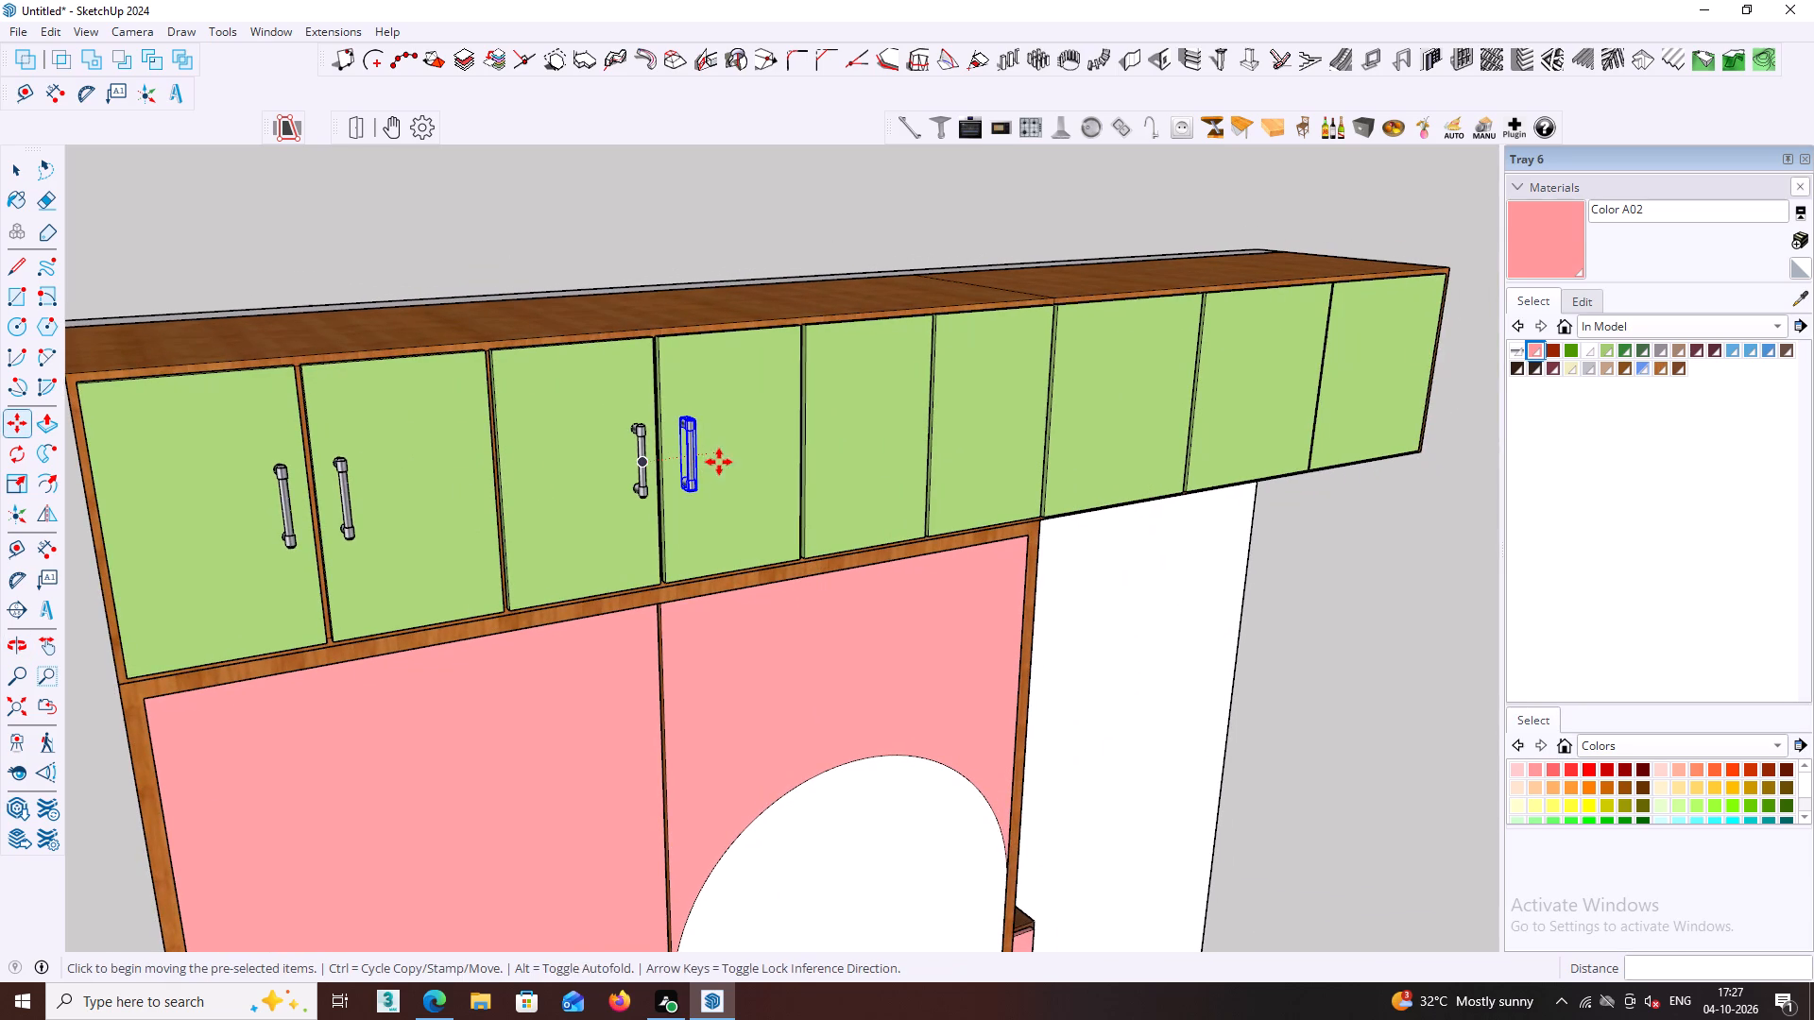
click(698, 463)
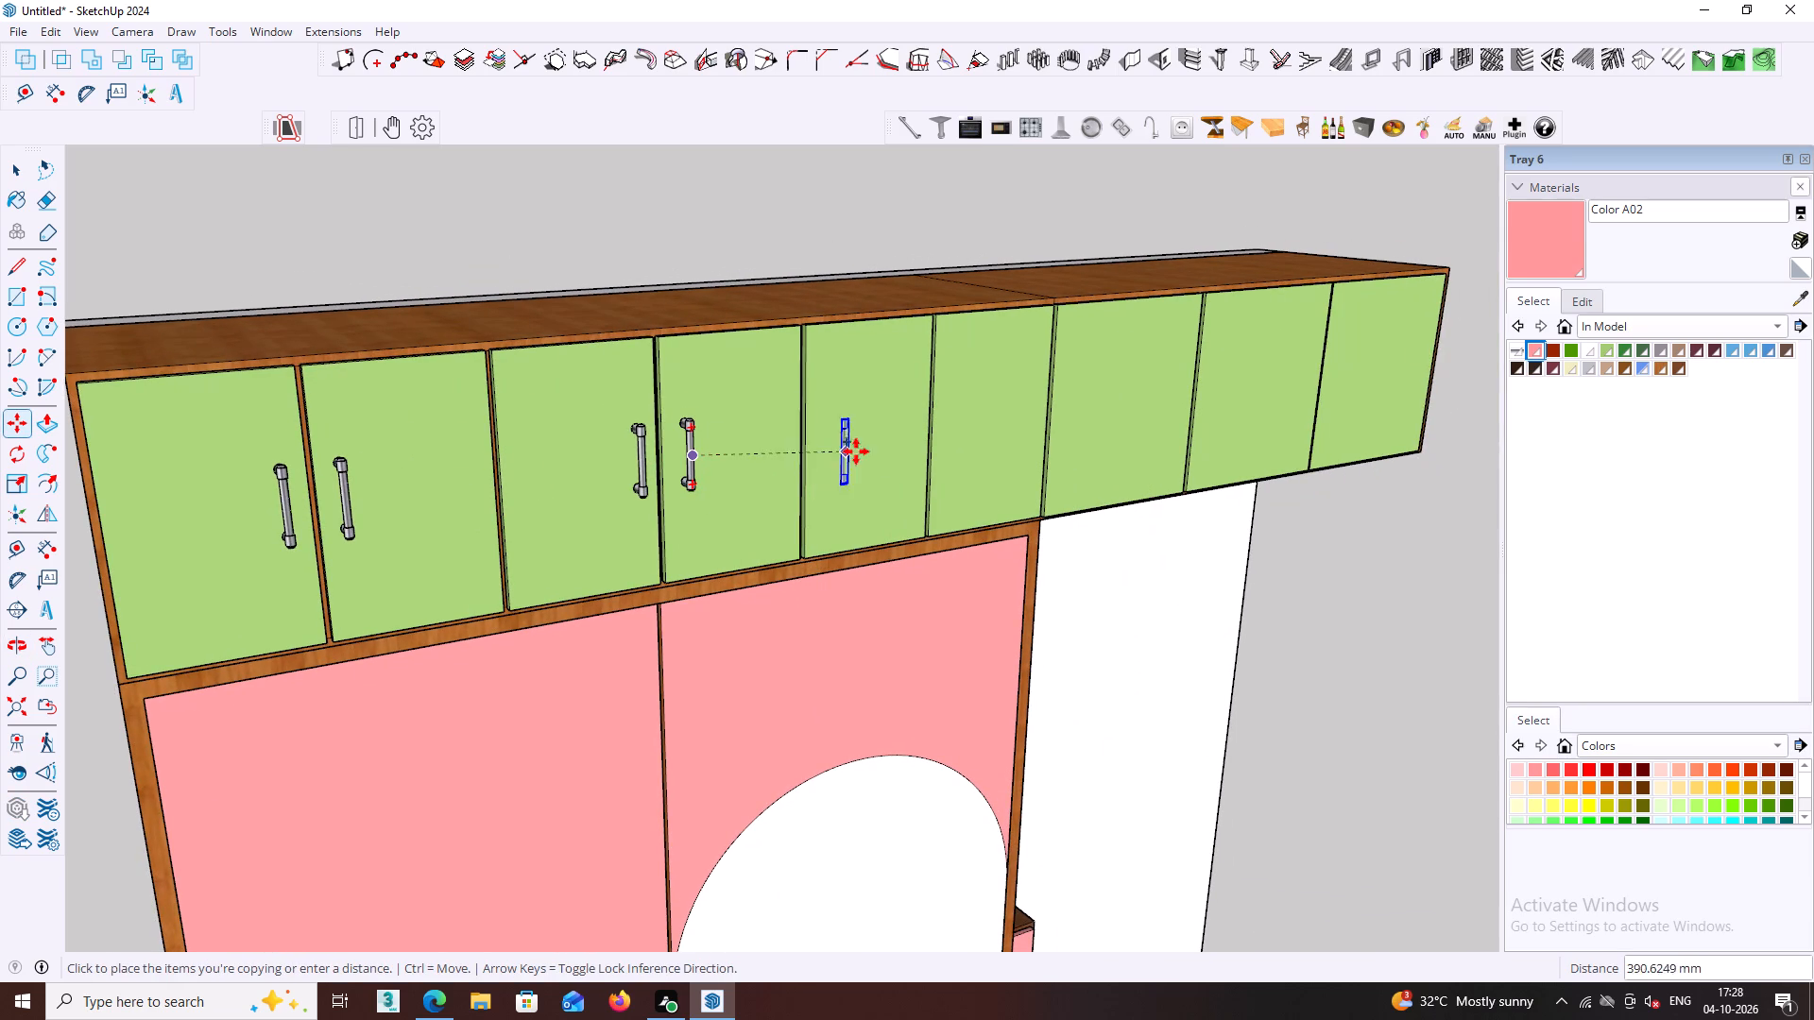
scroll(875, 447, down, 2)
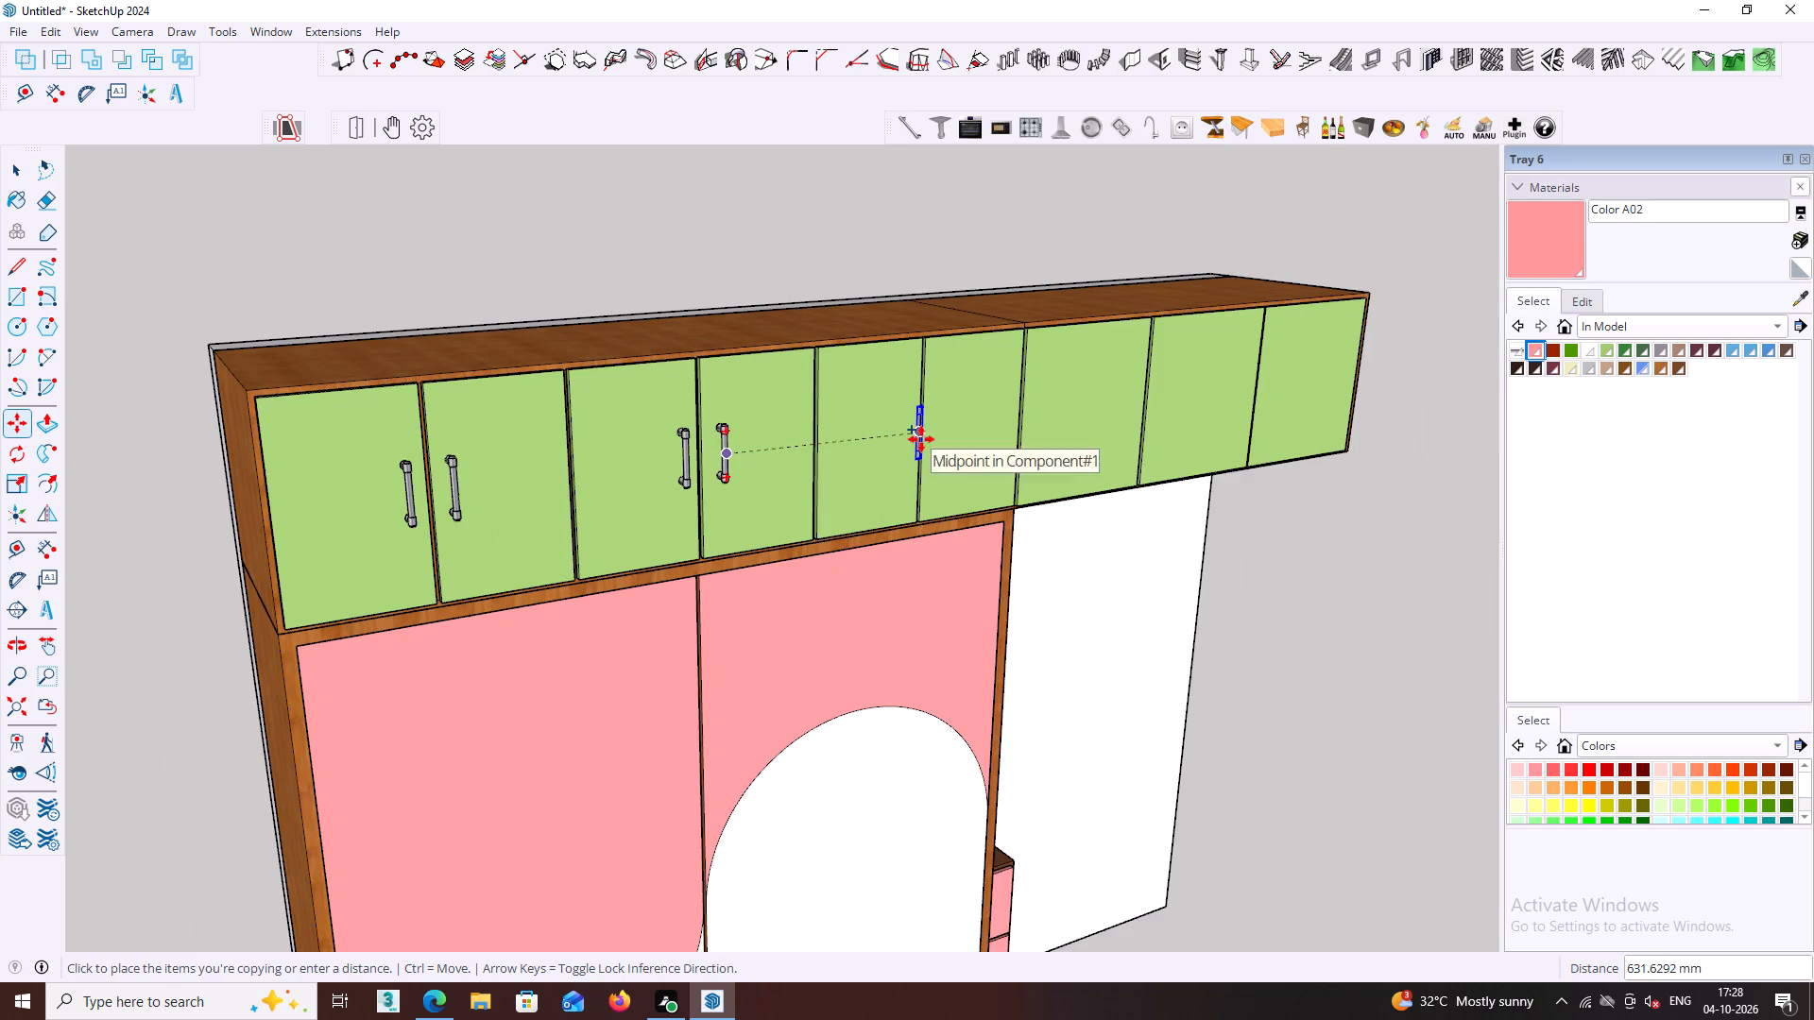
shift+middle_drag(921, 439, 826, 472)
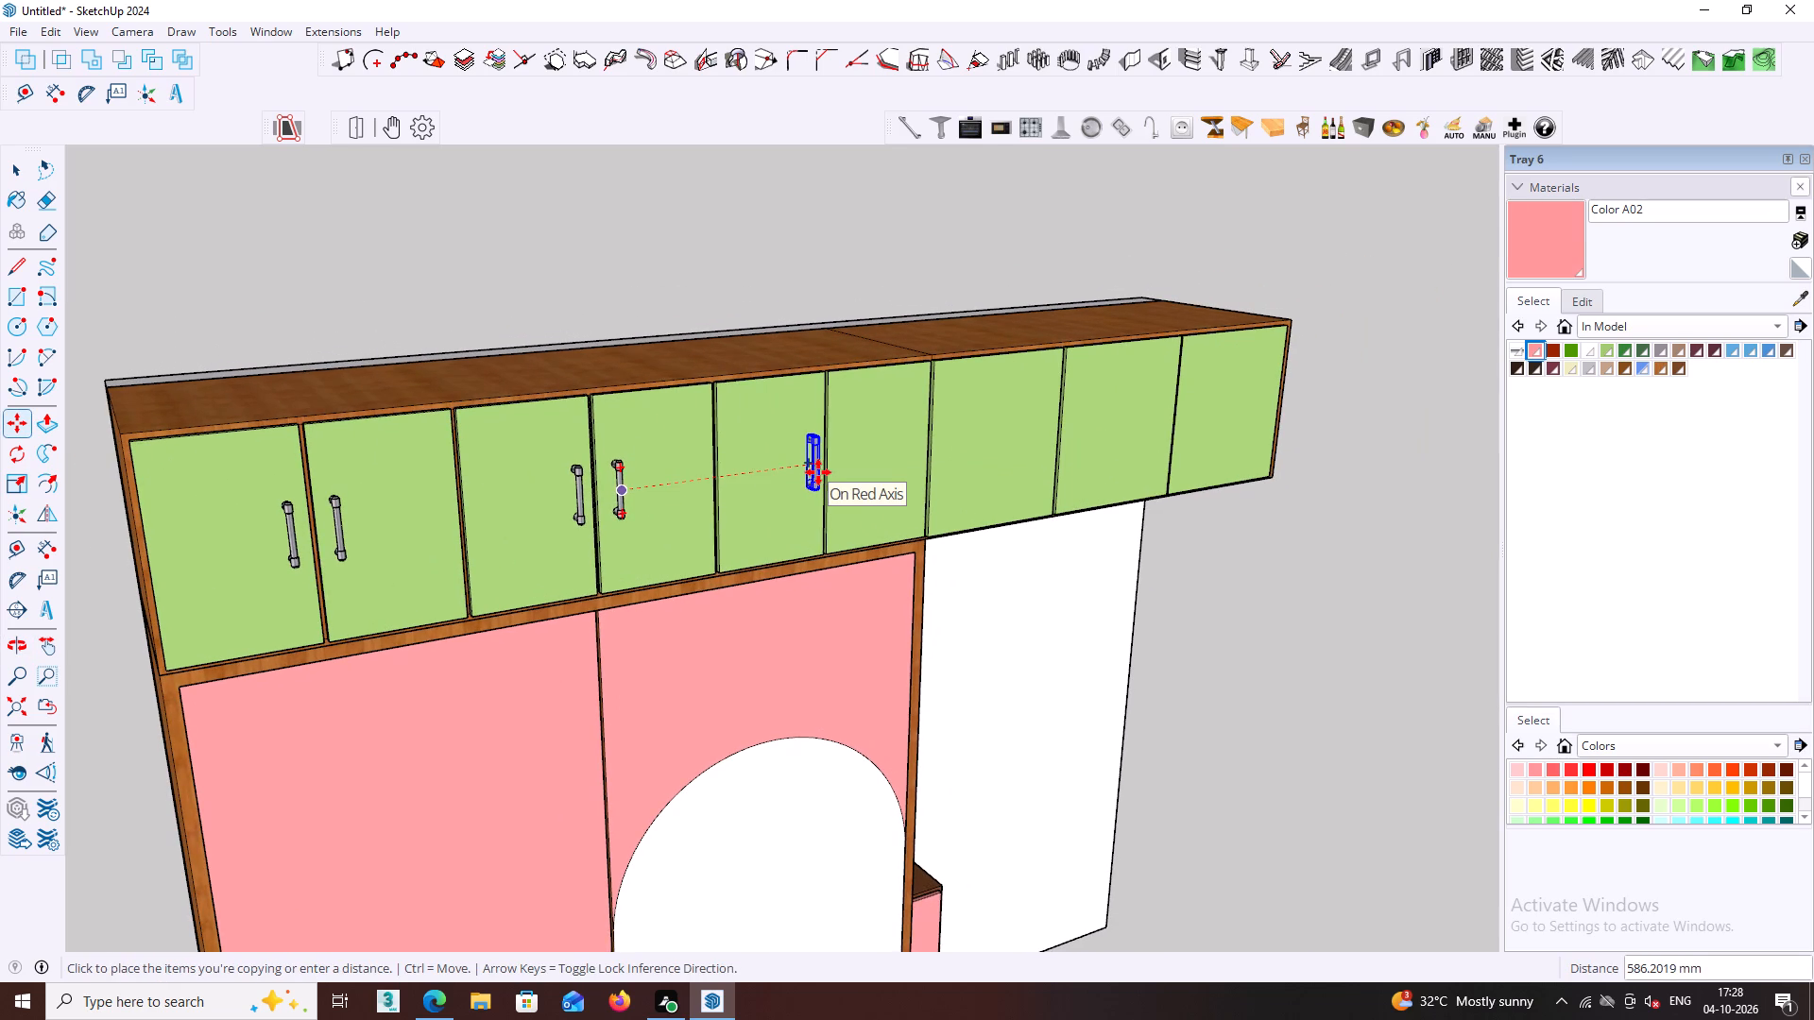
click(818, 472)
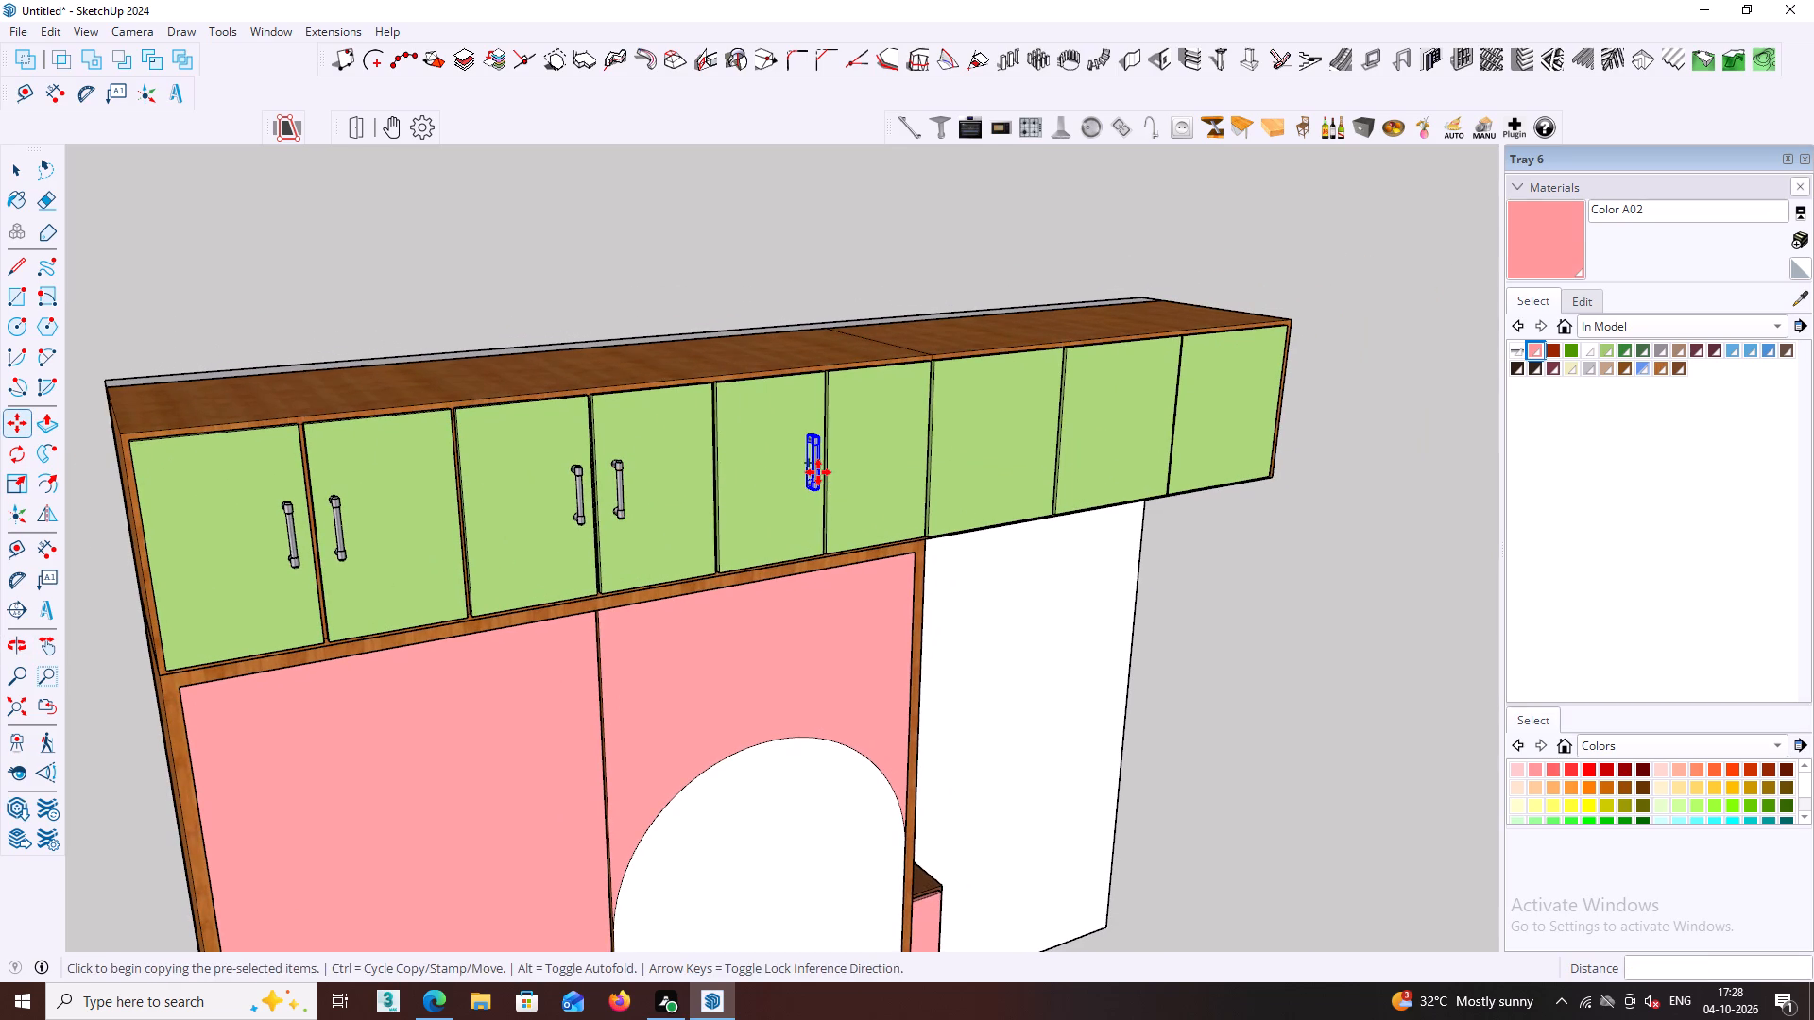
click(818, 472)
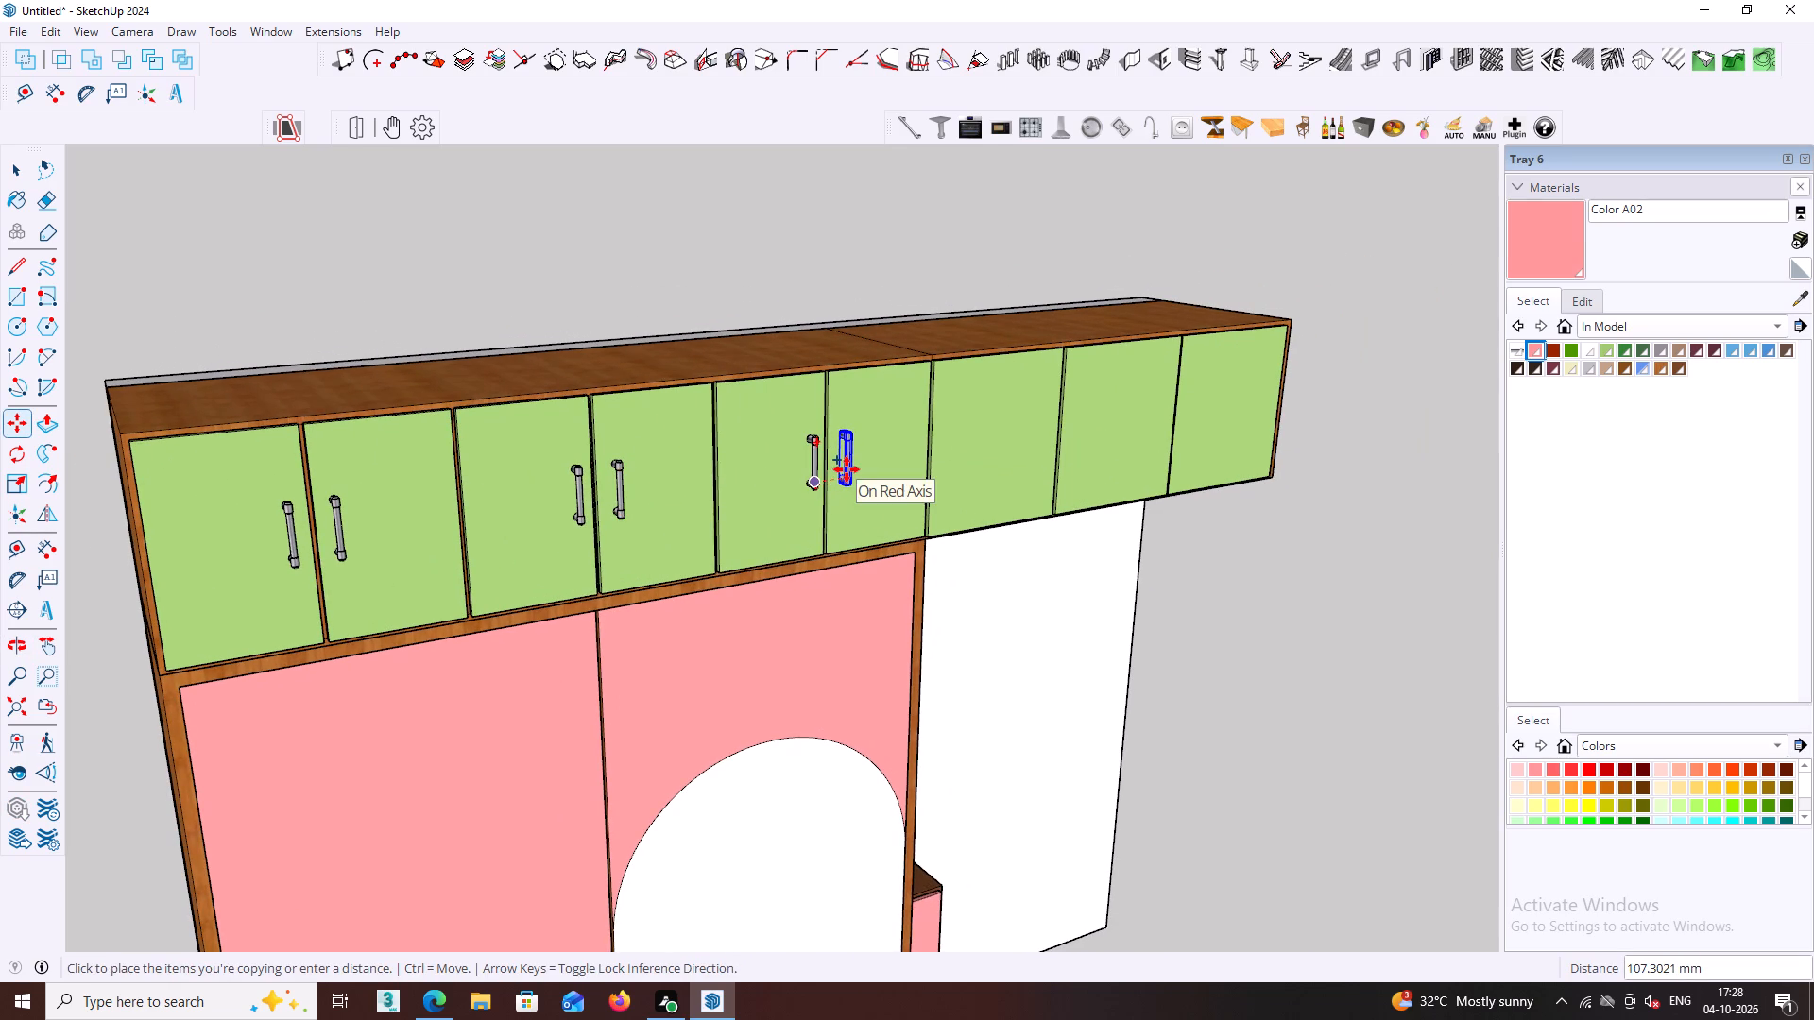
click(847, 469)
Copy the handle about 743 mm along the red axis to the seventh door's right edge, and another 128 mm onto the eighth.
middle_drag(864, 472, 843, 468)
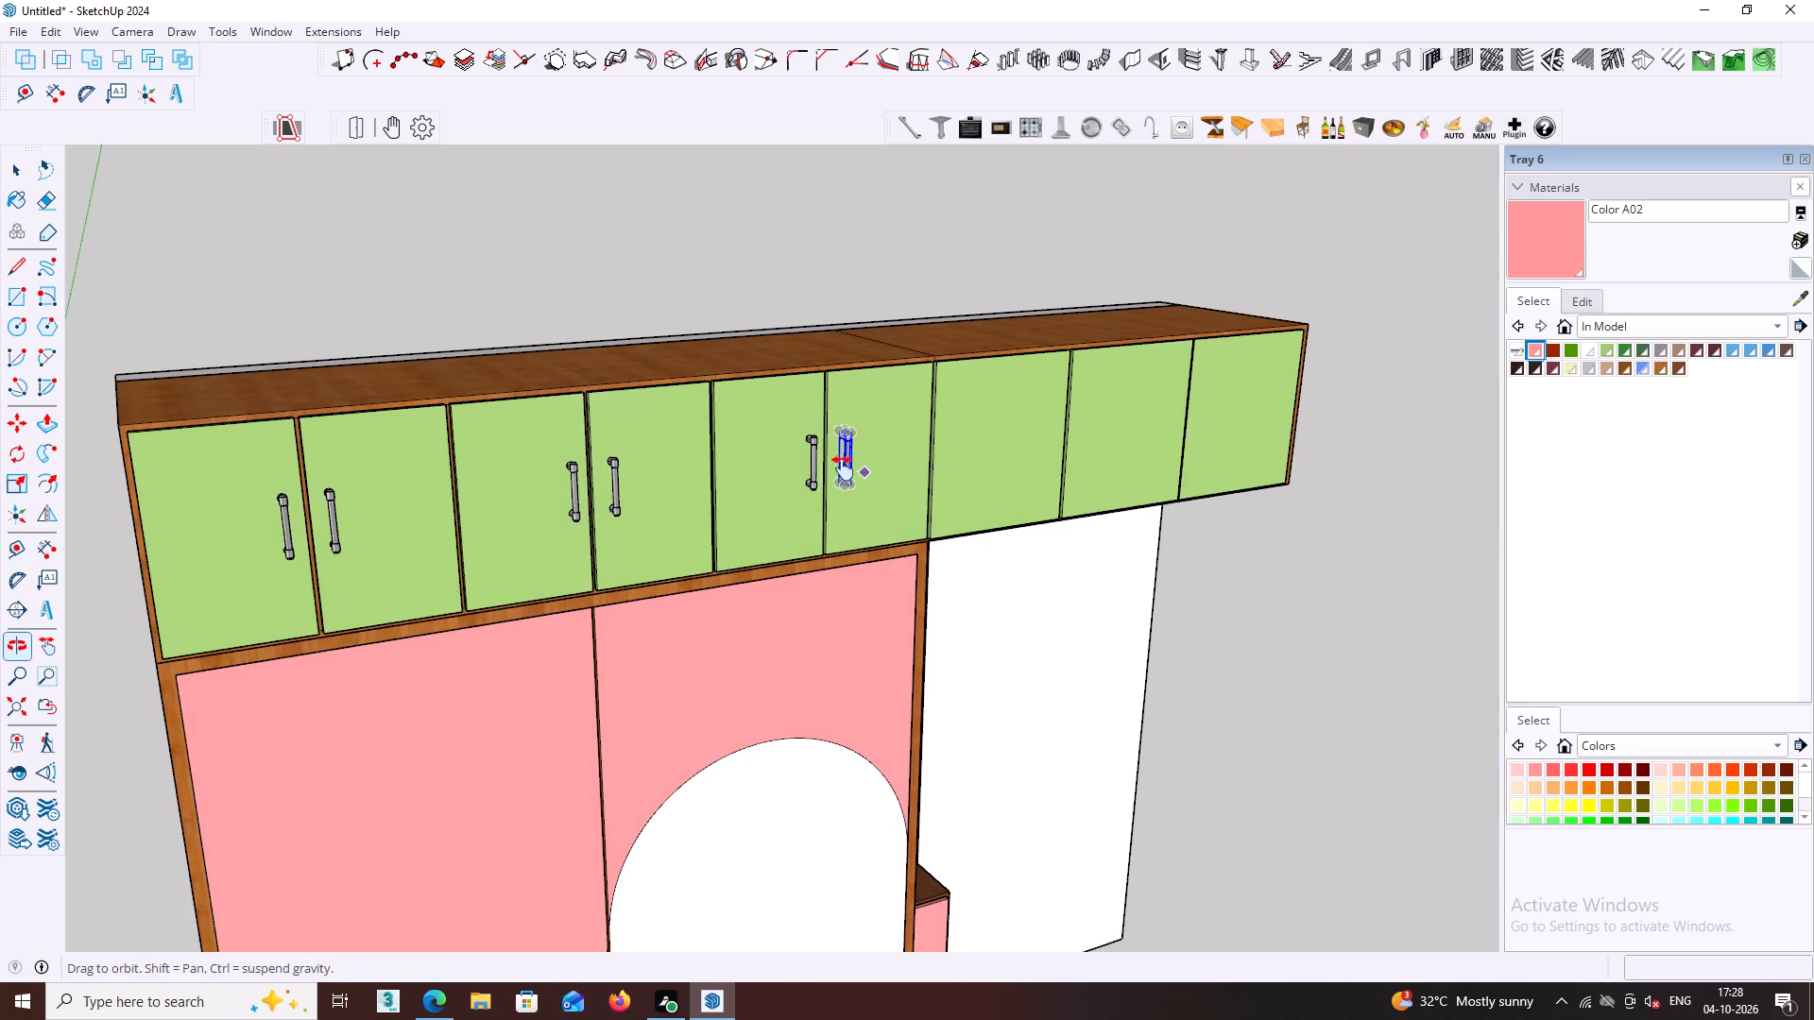
middle_drag(843, 468, 777, 482)
middle_drag(797, 481, 777, 483)
click(786, 483)
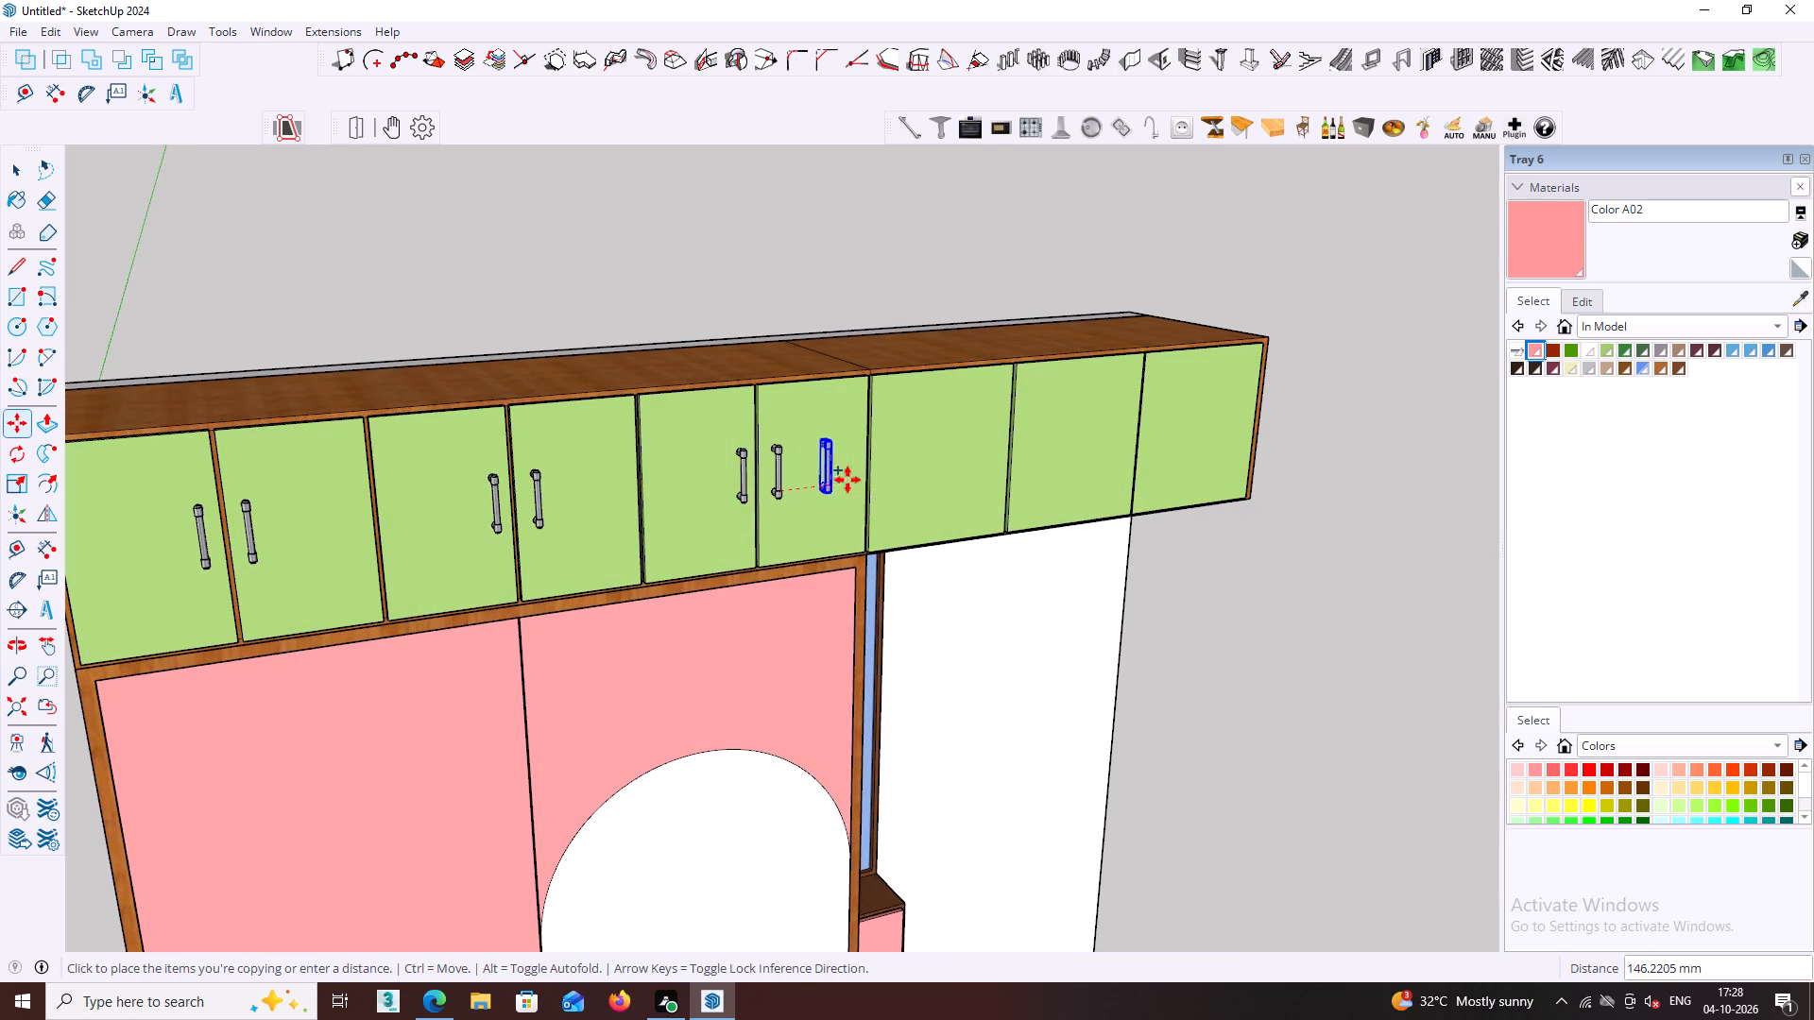
shift+middle_drag(1014, 471, 815, 493)
scroll(819, 495, down, 4)
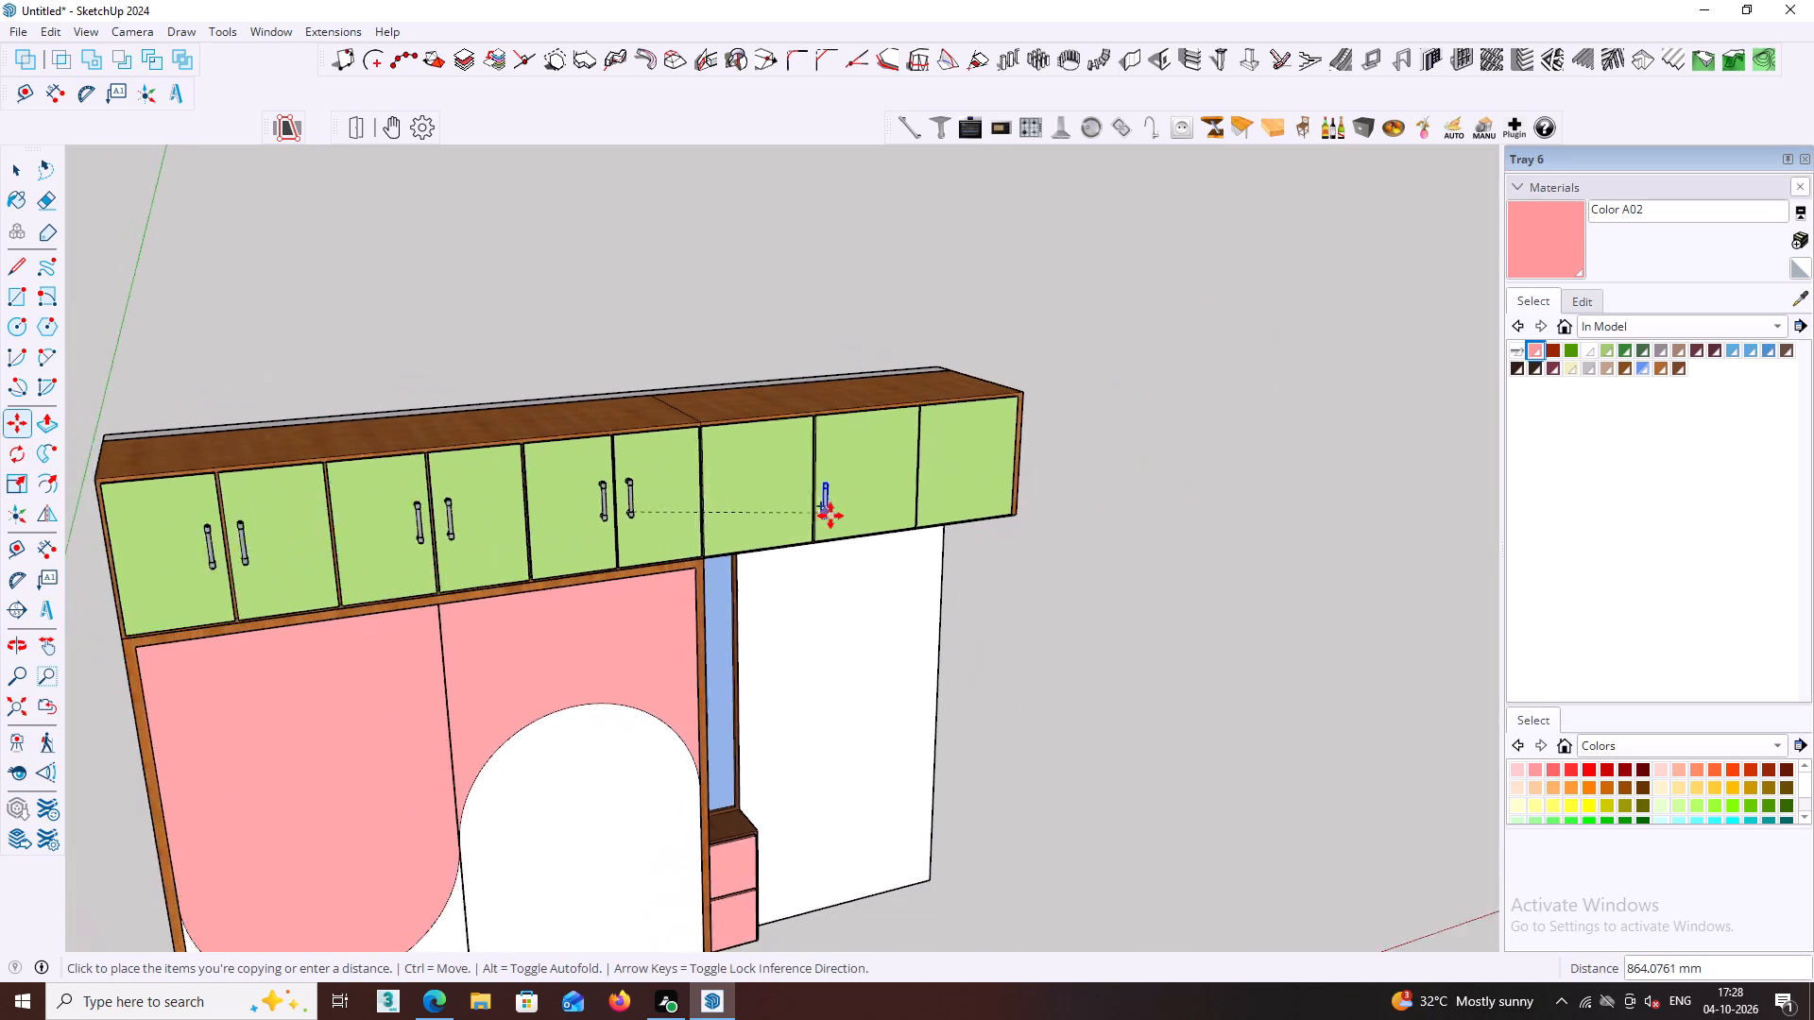
scroll(806, 489, up, 2)
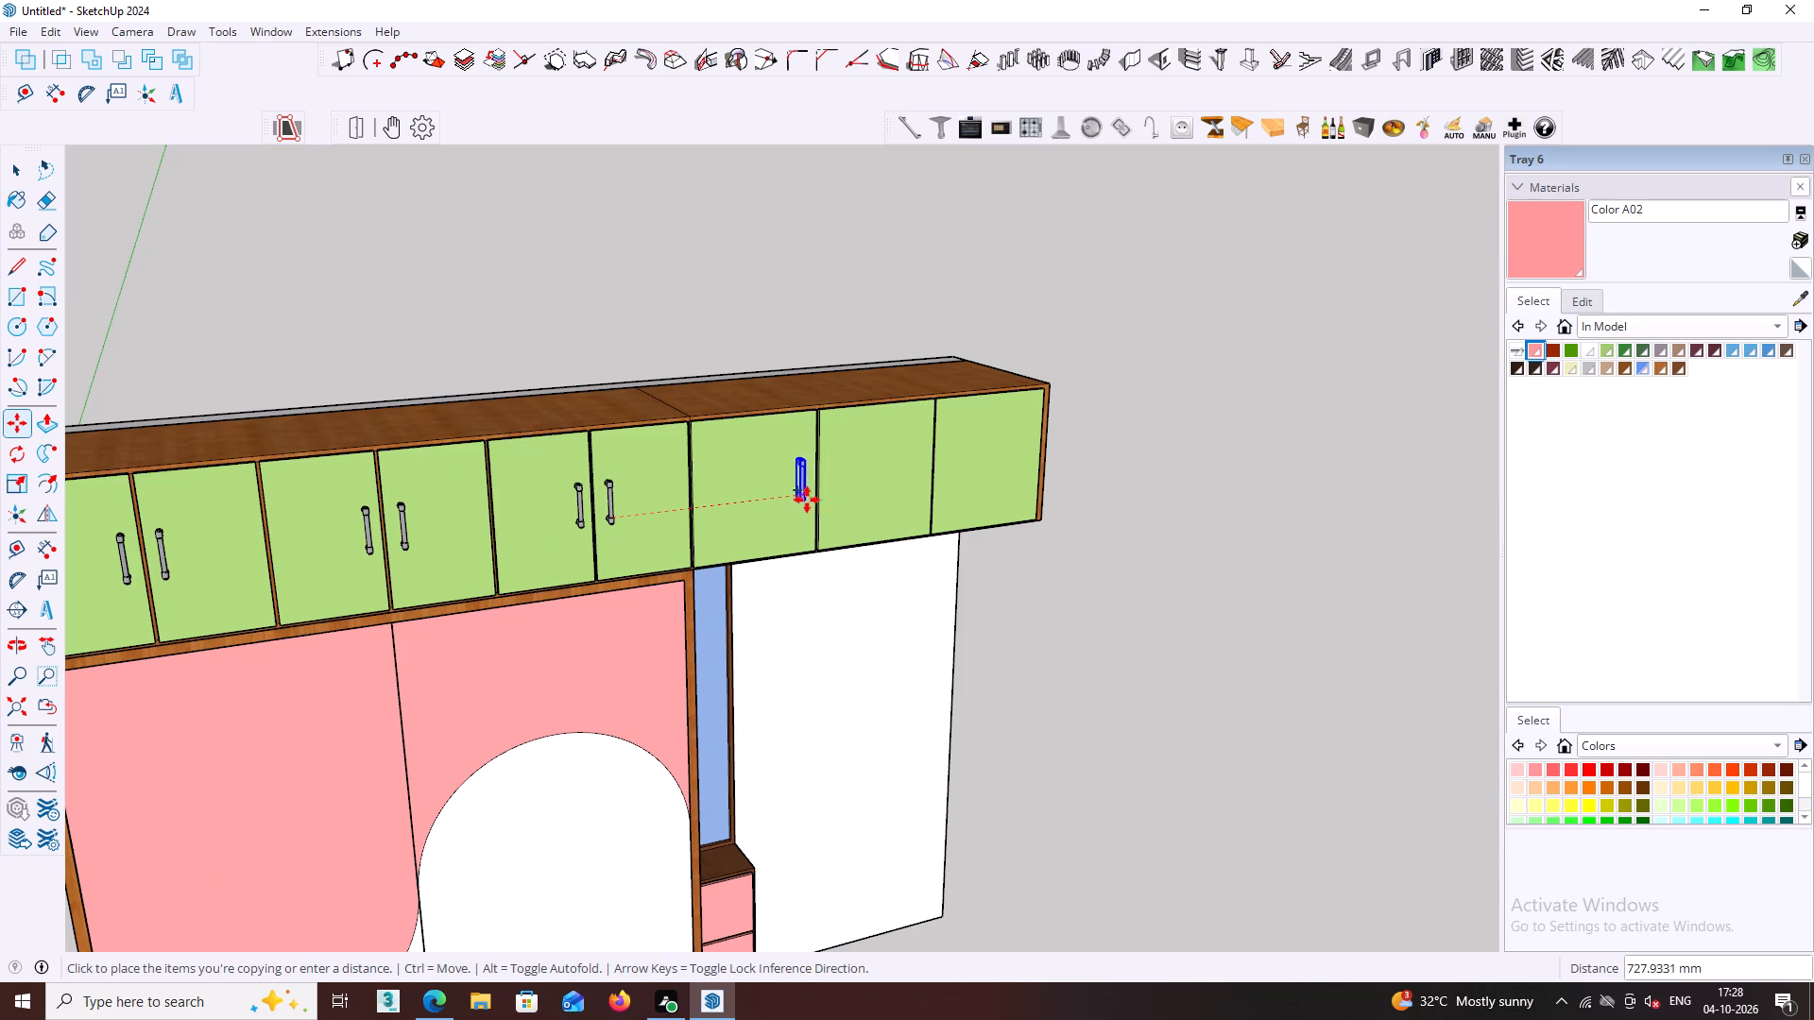
click(808, 500)
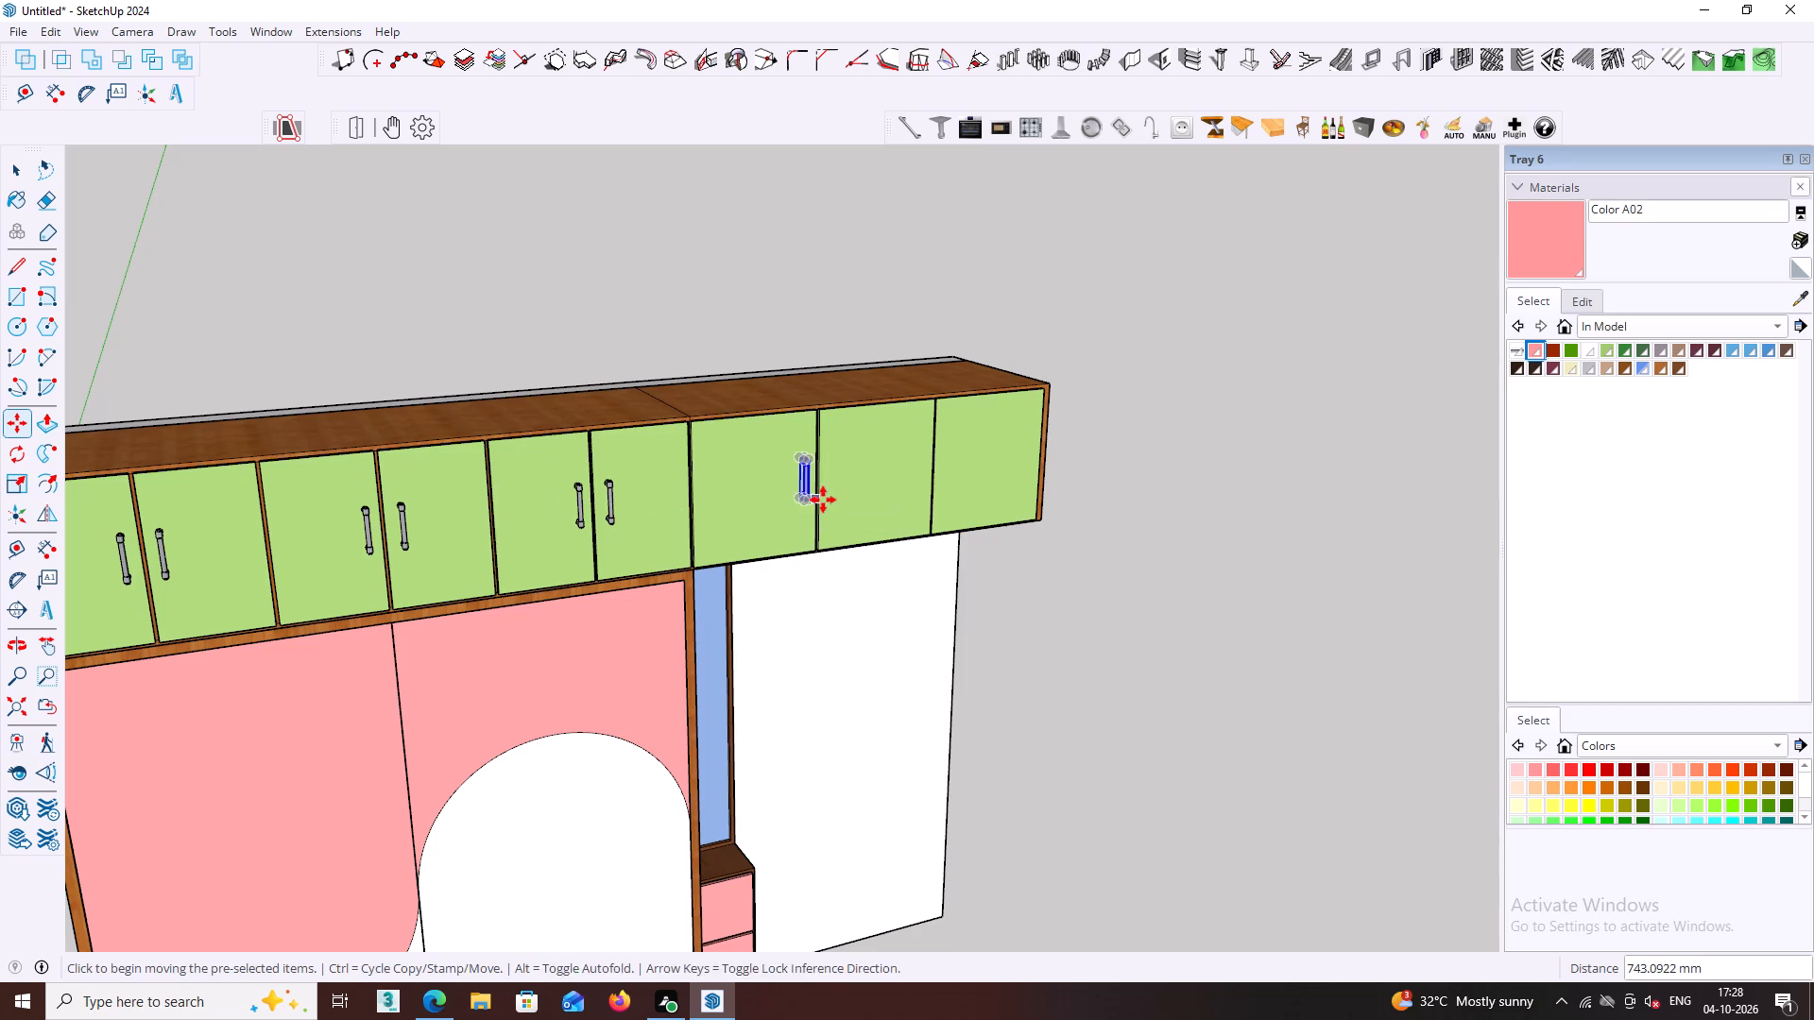
click(814, 500)
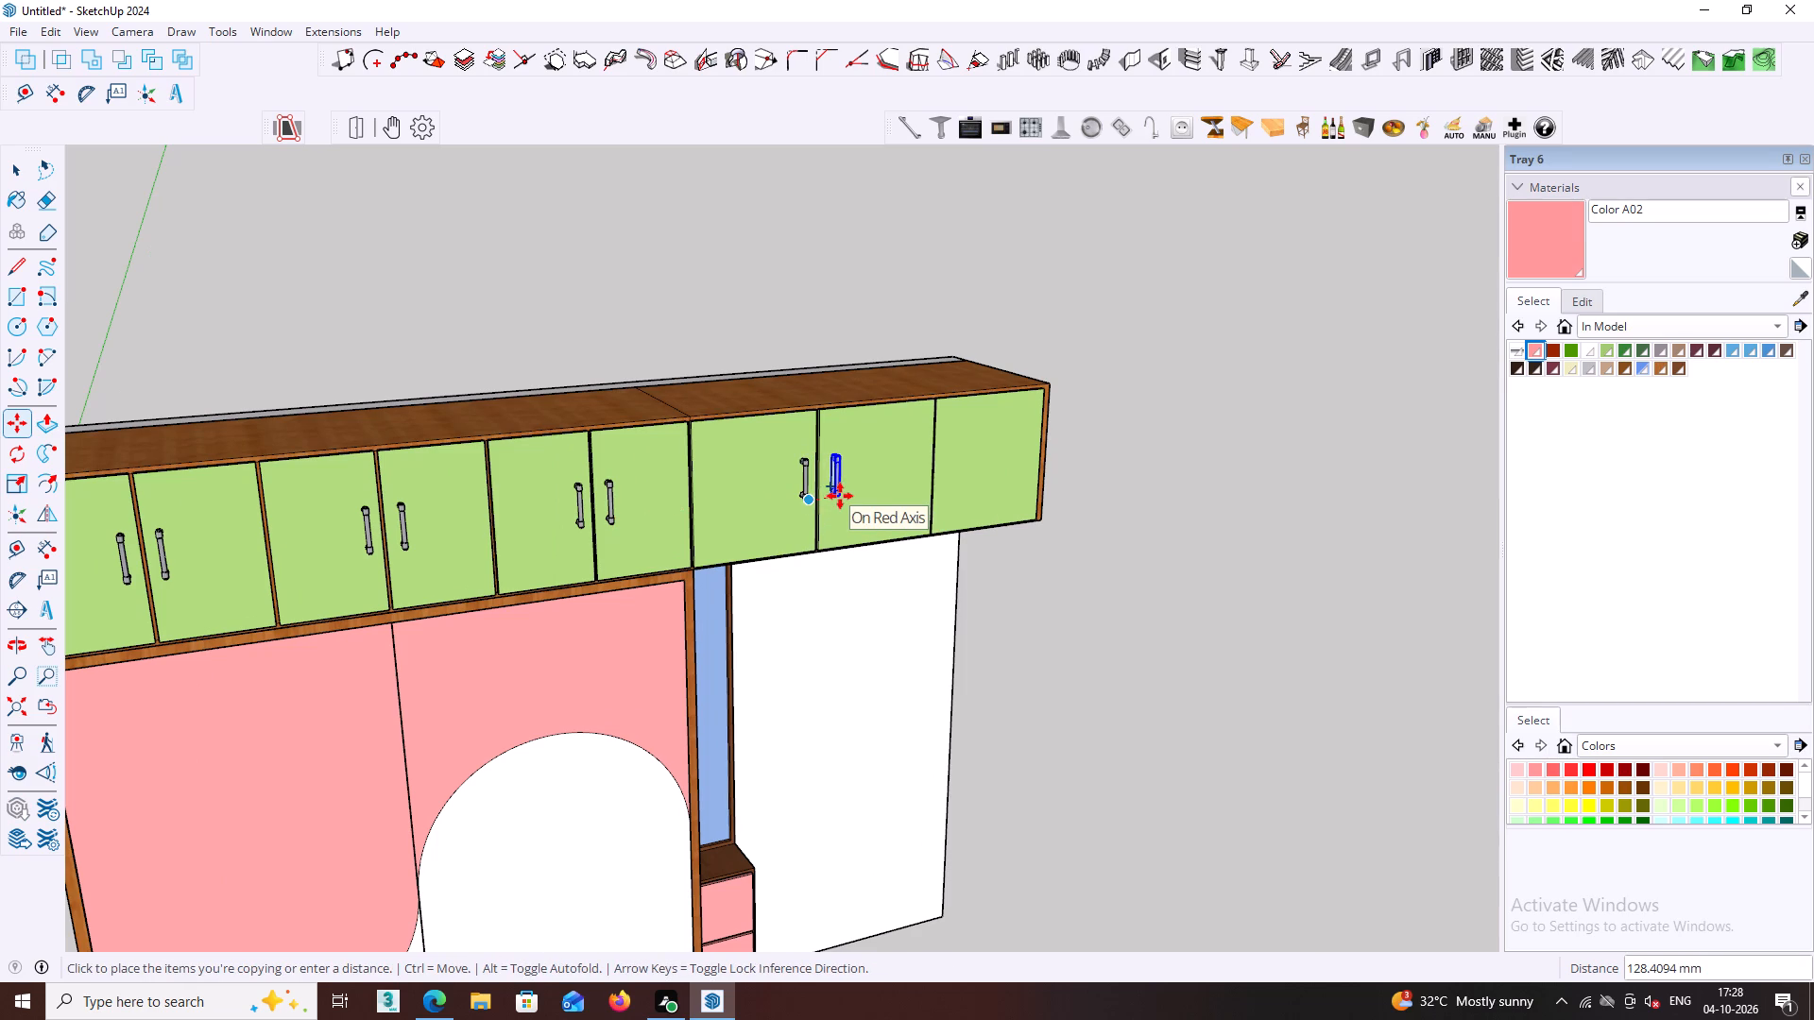
click(840, 496)
Copy the eighth door's handle about 863 mm along the red axis to the right edge of the last green door and deselect it.
middle_drag(840, 495, 802, 493)
scroll(821, 490, down, 3)
middle_drag(860, 499, 825, 491)
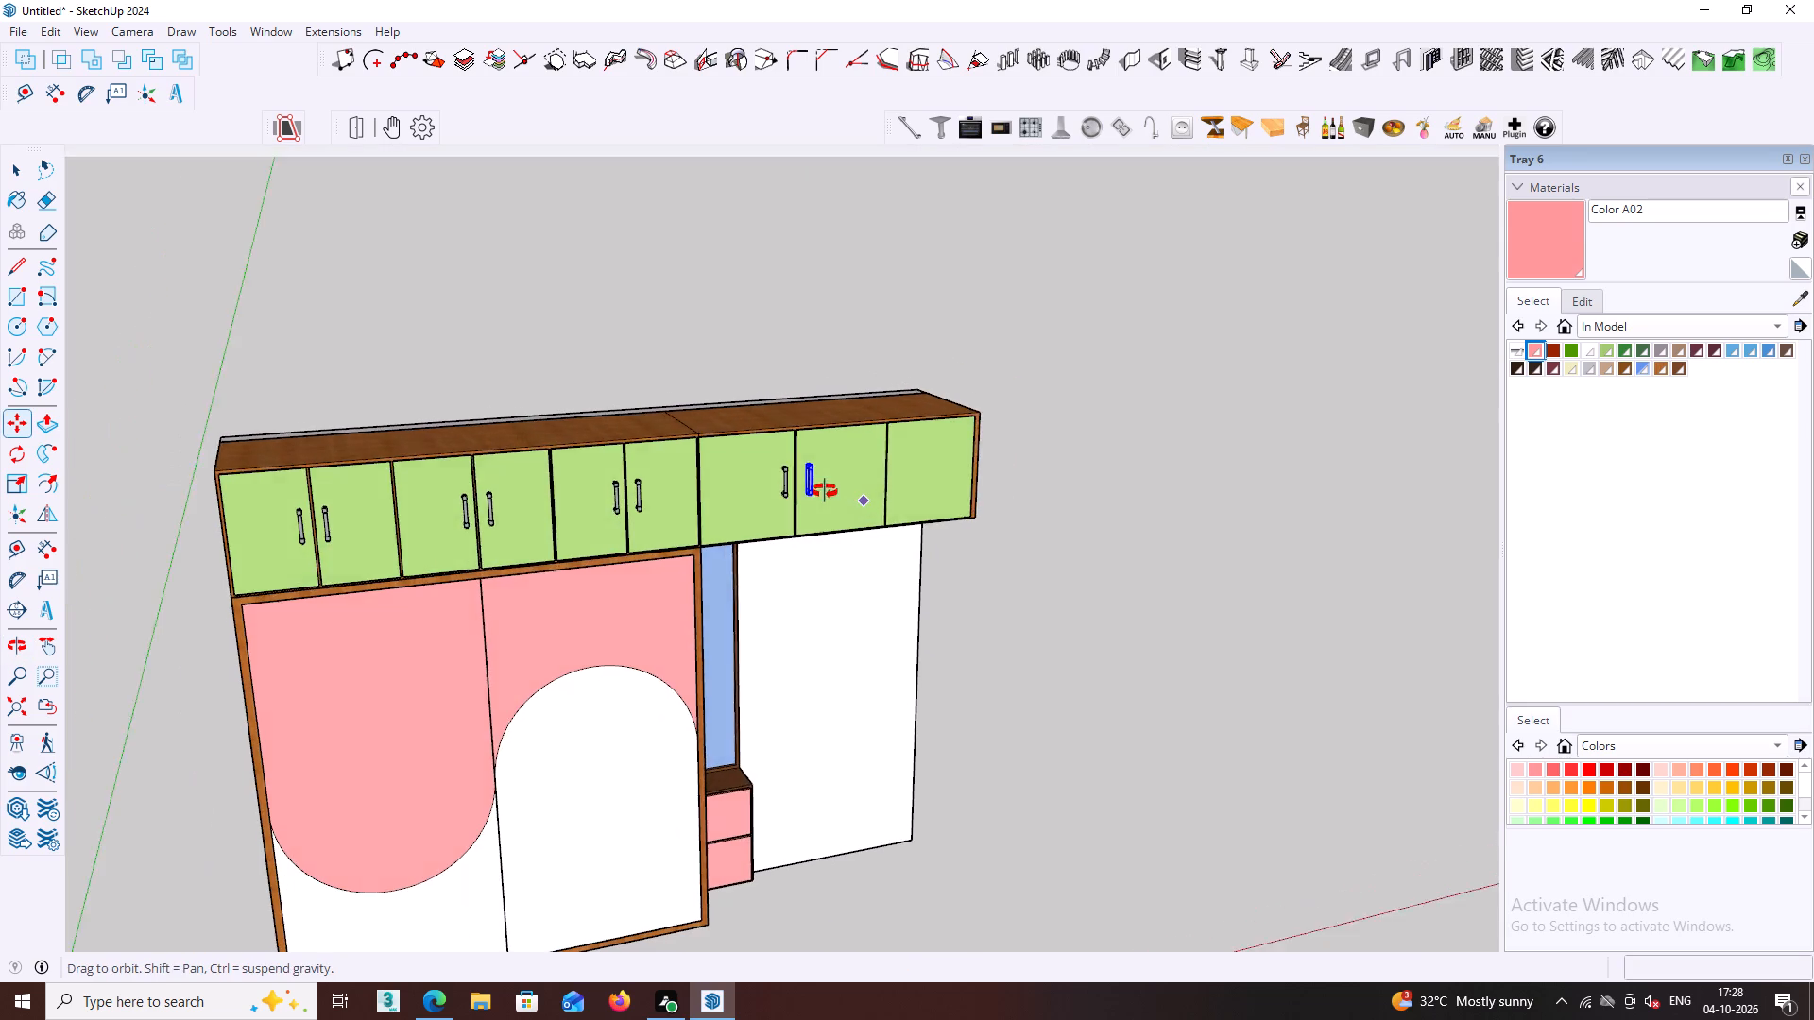
middle_drag(825, 491, 783, 490)
click(820, 499)
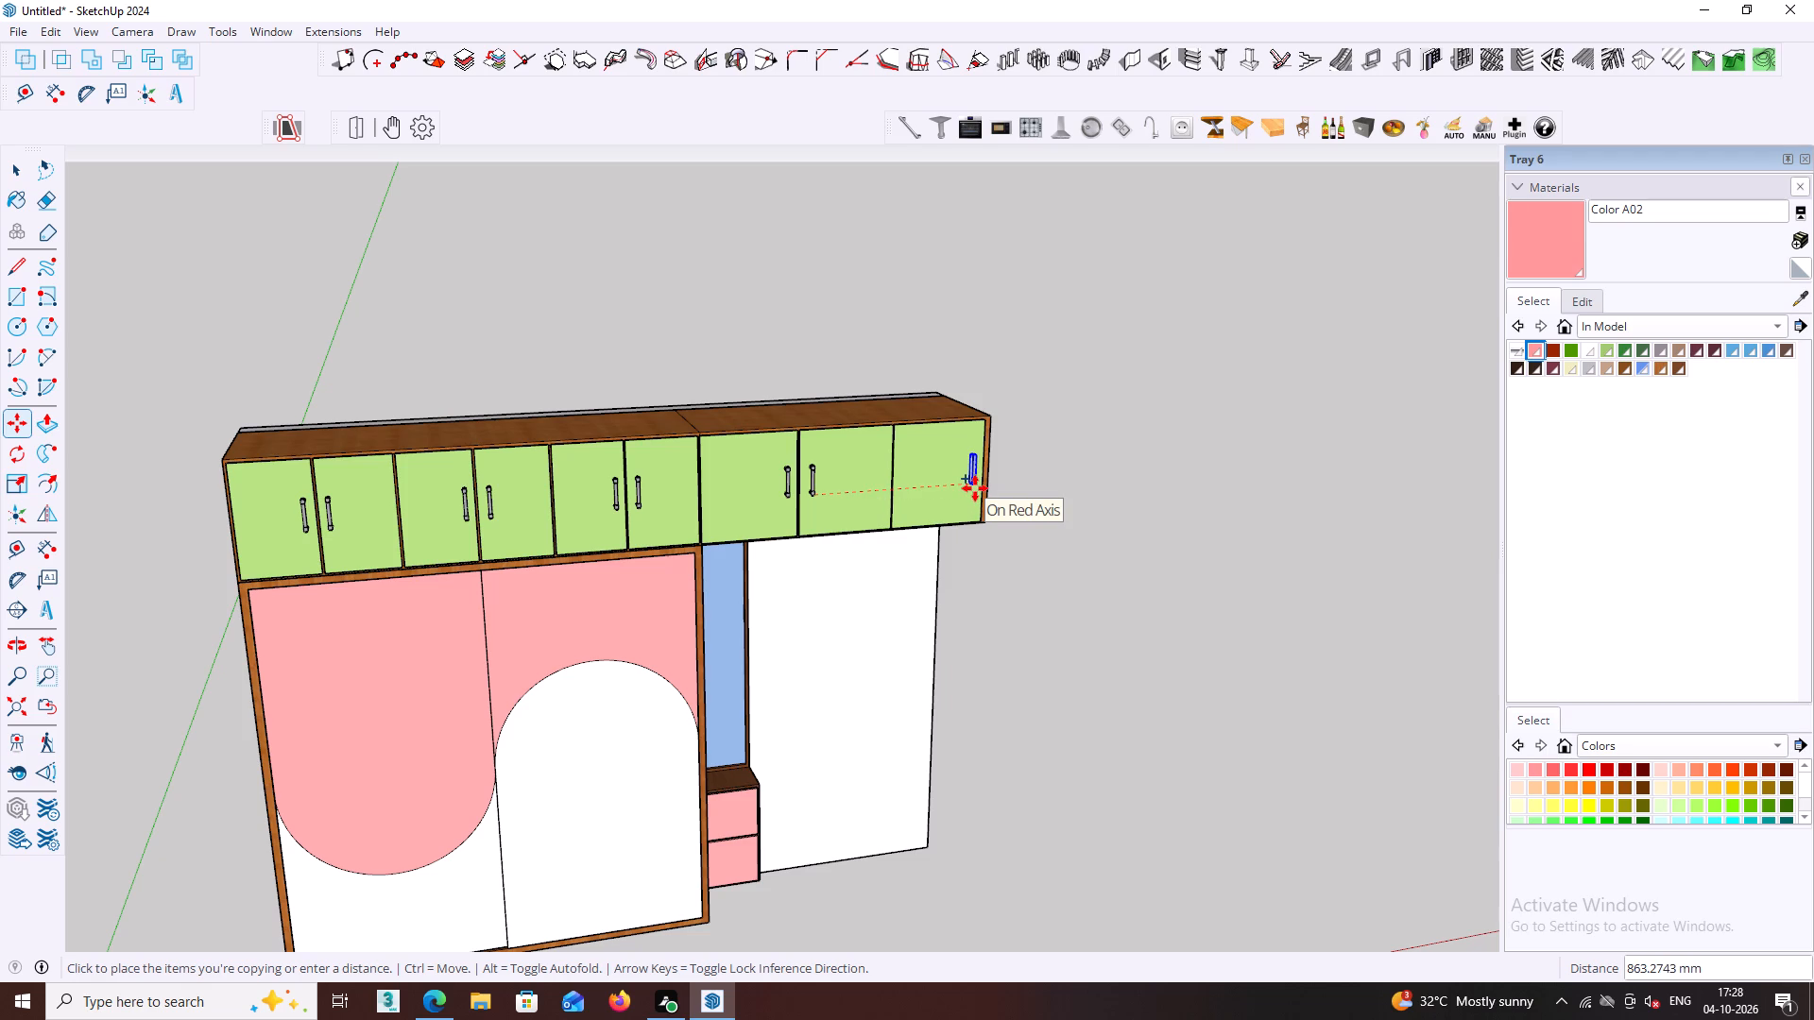
click(975, 488)
key(space)
click(1037, 496)
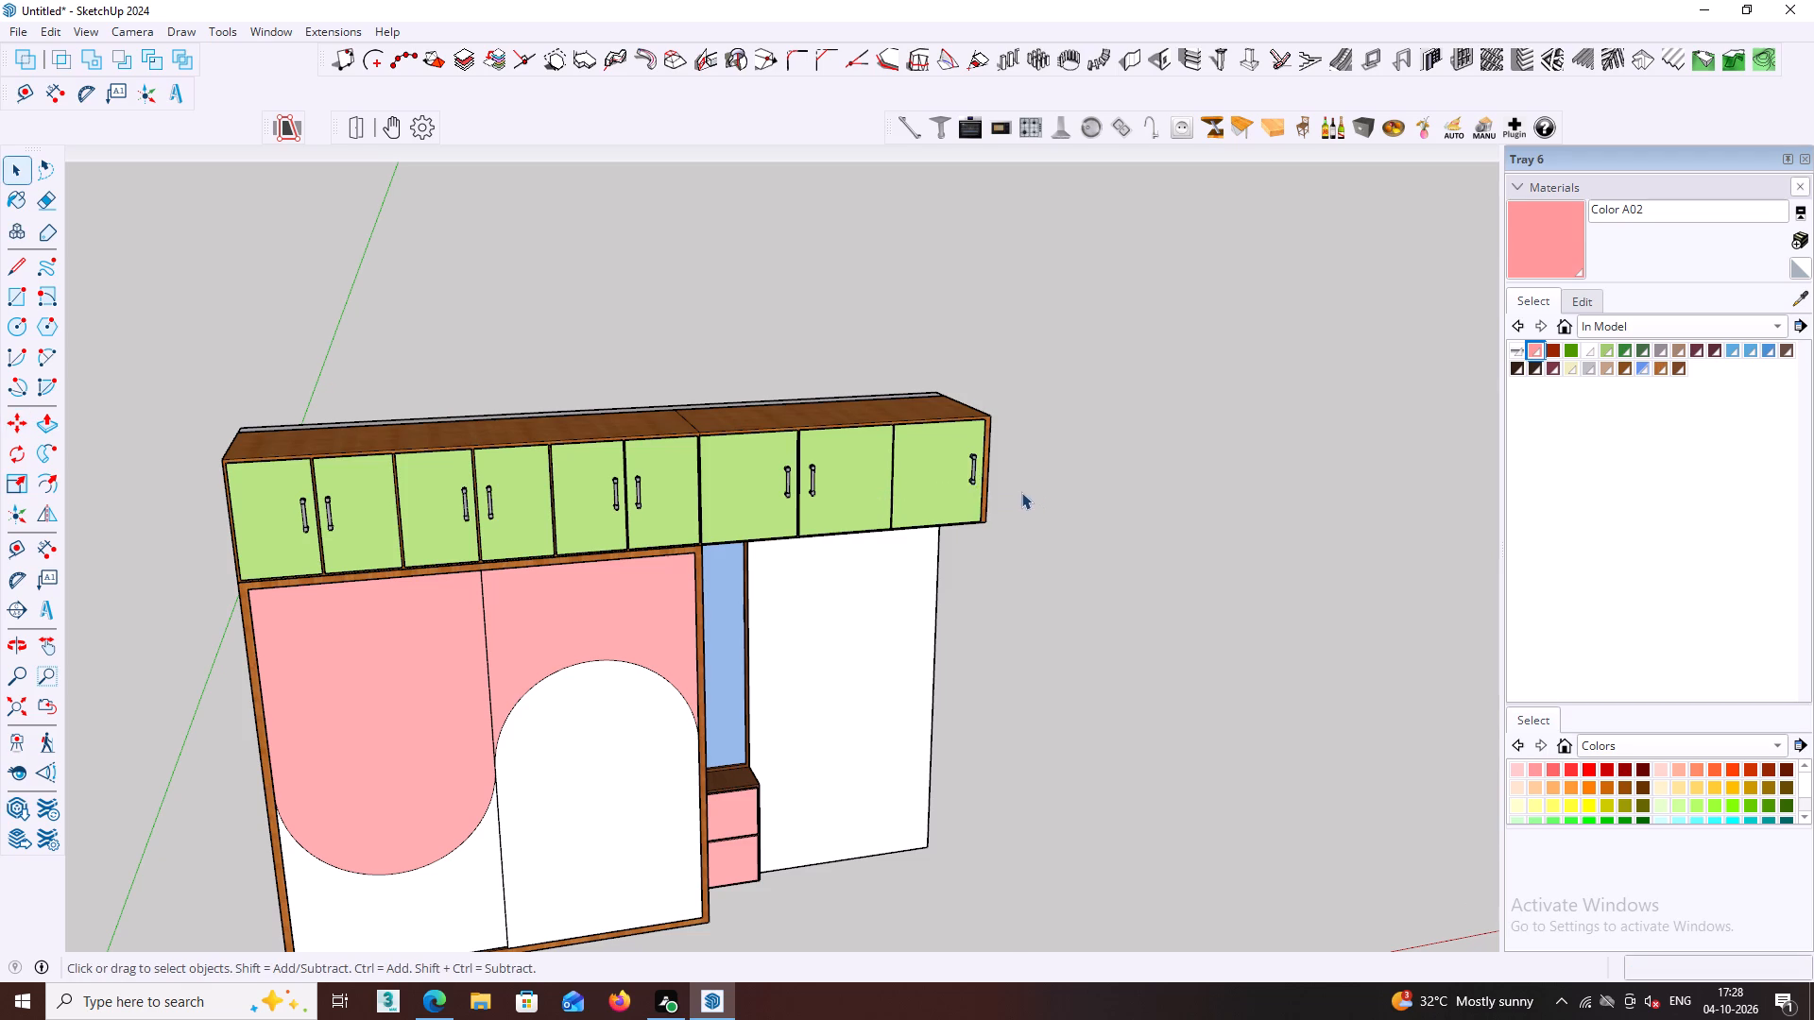
Examine the handle placement across all green overhead doors from the front and above.
scroll(1021, 492, down, 4)
middle_drag(928, 588, 898, 514)
middle_drag(848, 514, 861, 496)
shift+middle_drag(862, 495, 863, 511)
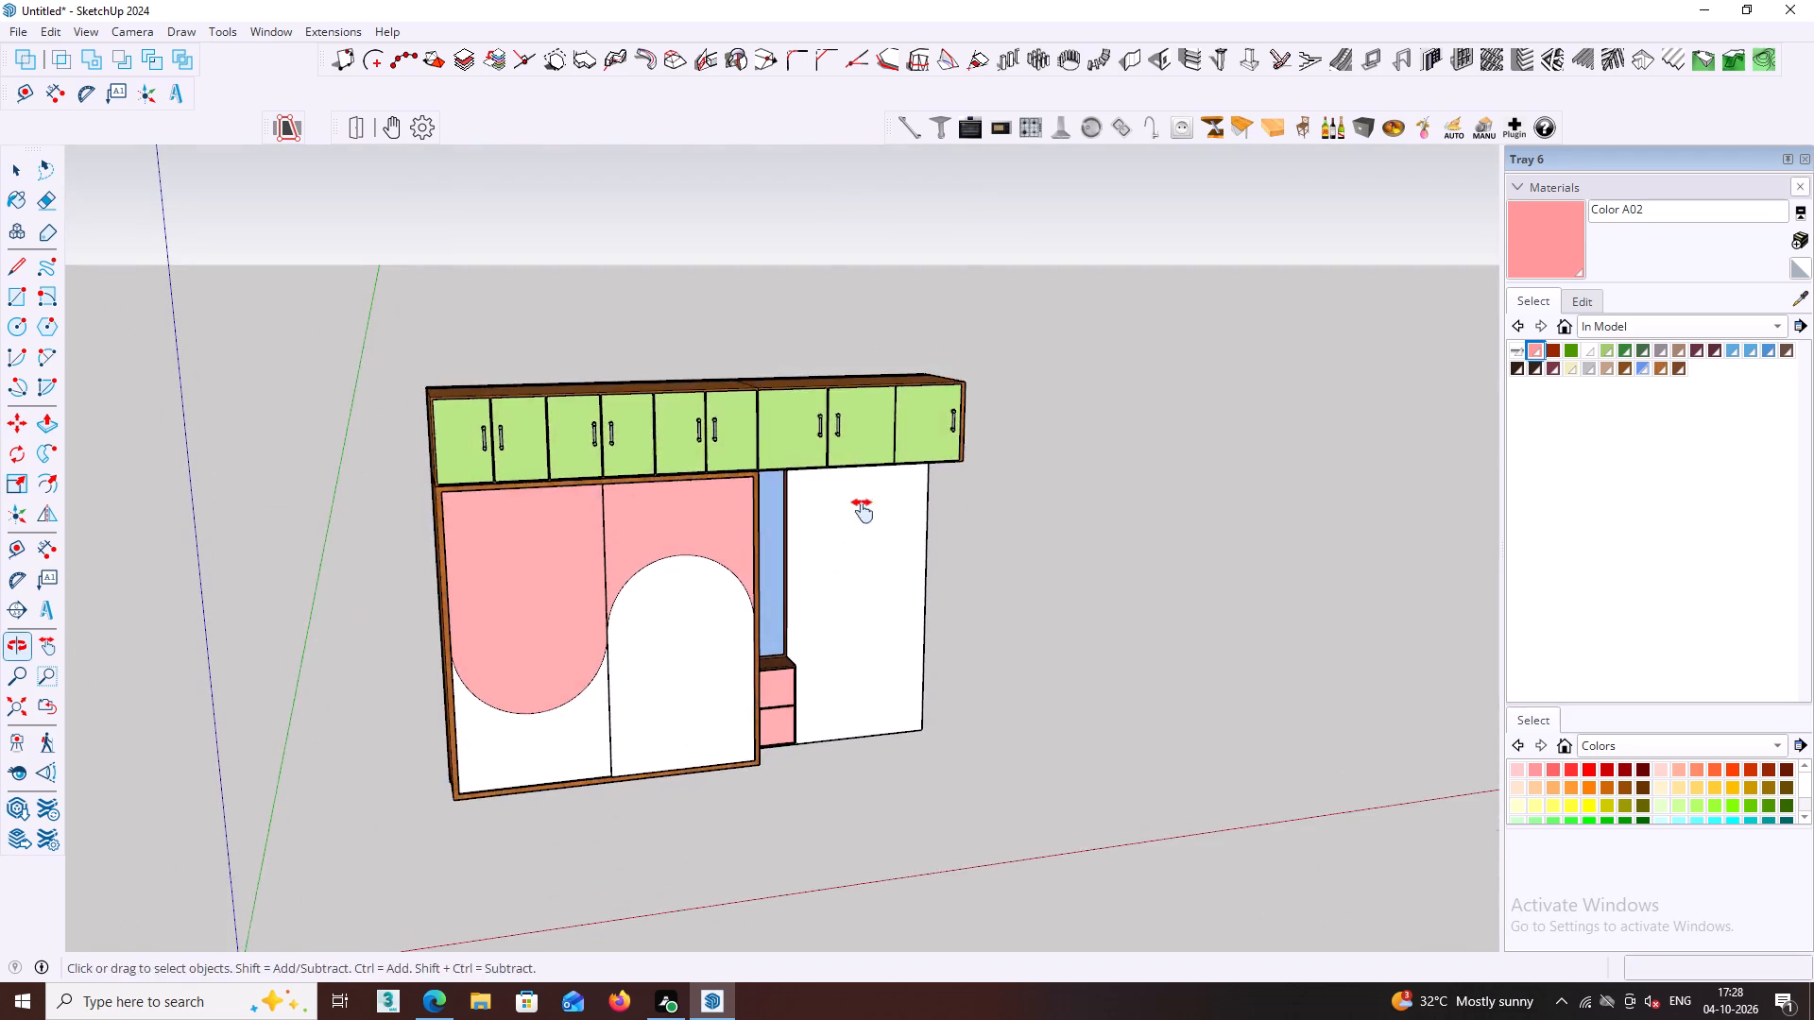
shift+middle_drag(863, 511, 881, 667)
middle_drag(873, 654, 873, 559)
shift+middle_drag(789, 695, 806, 587)
middle_drag(827, 599, 813, 633)
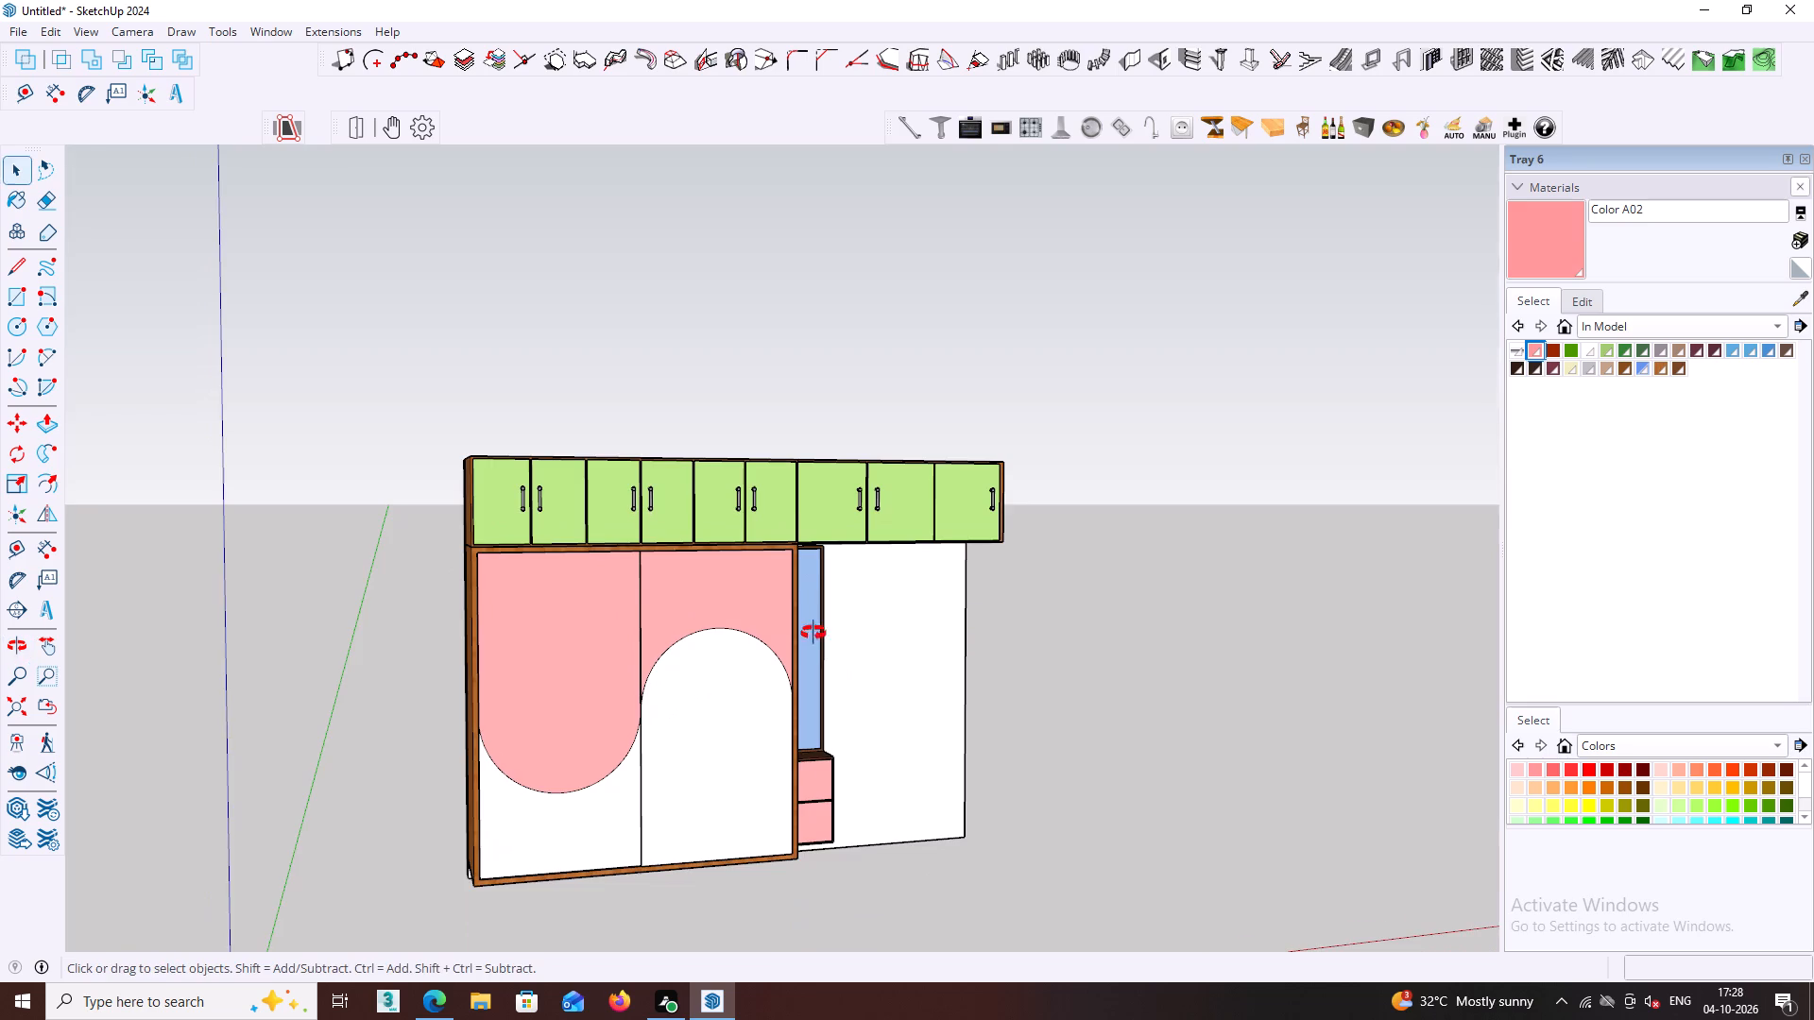
middle_drag(813, 633, 721, 702)
scroll(593, 543, up, 1)
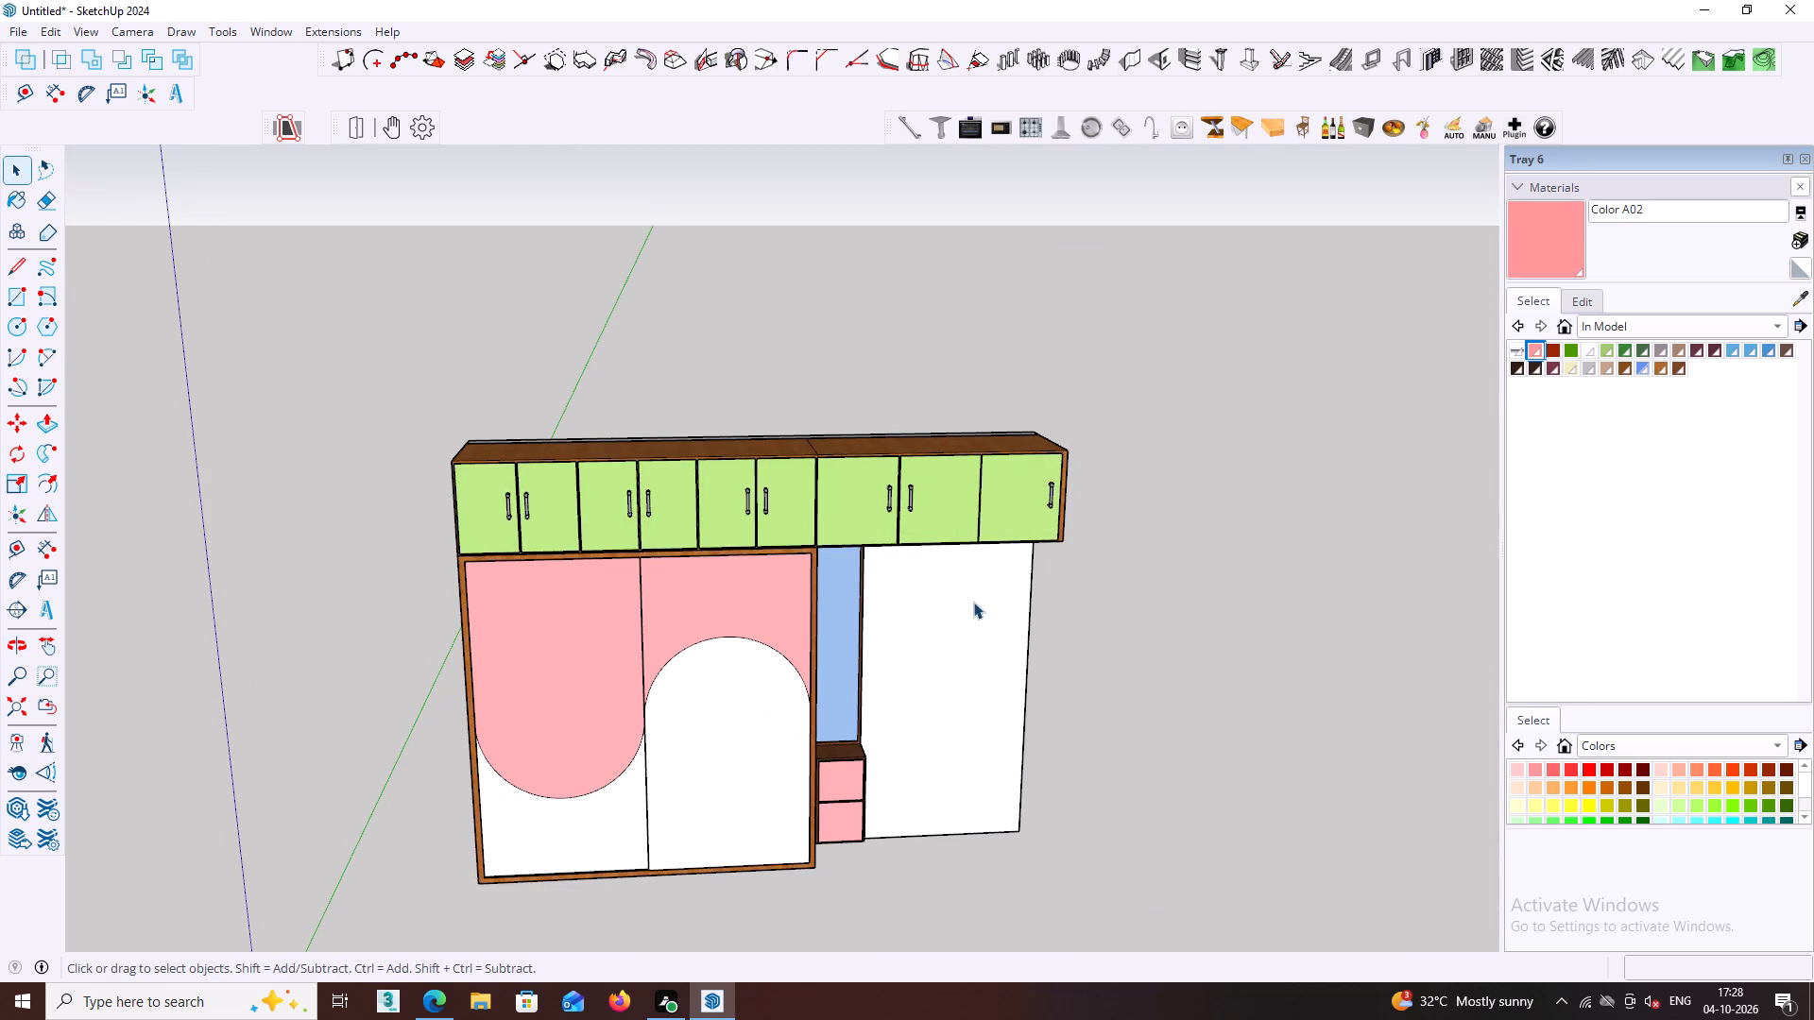
scroll(678, 555, up, 7)
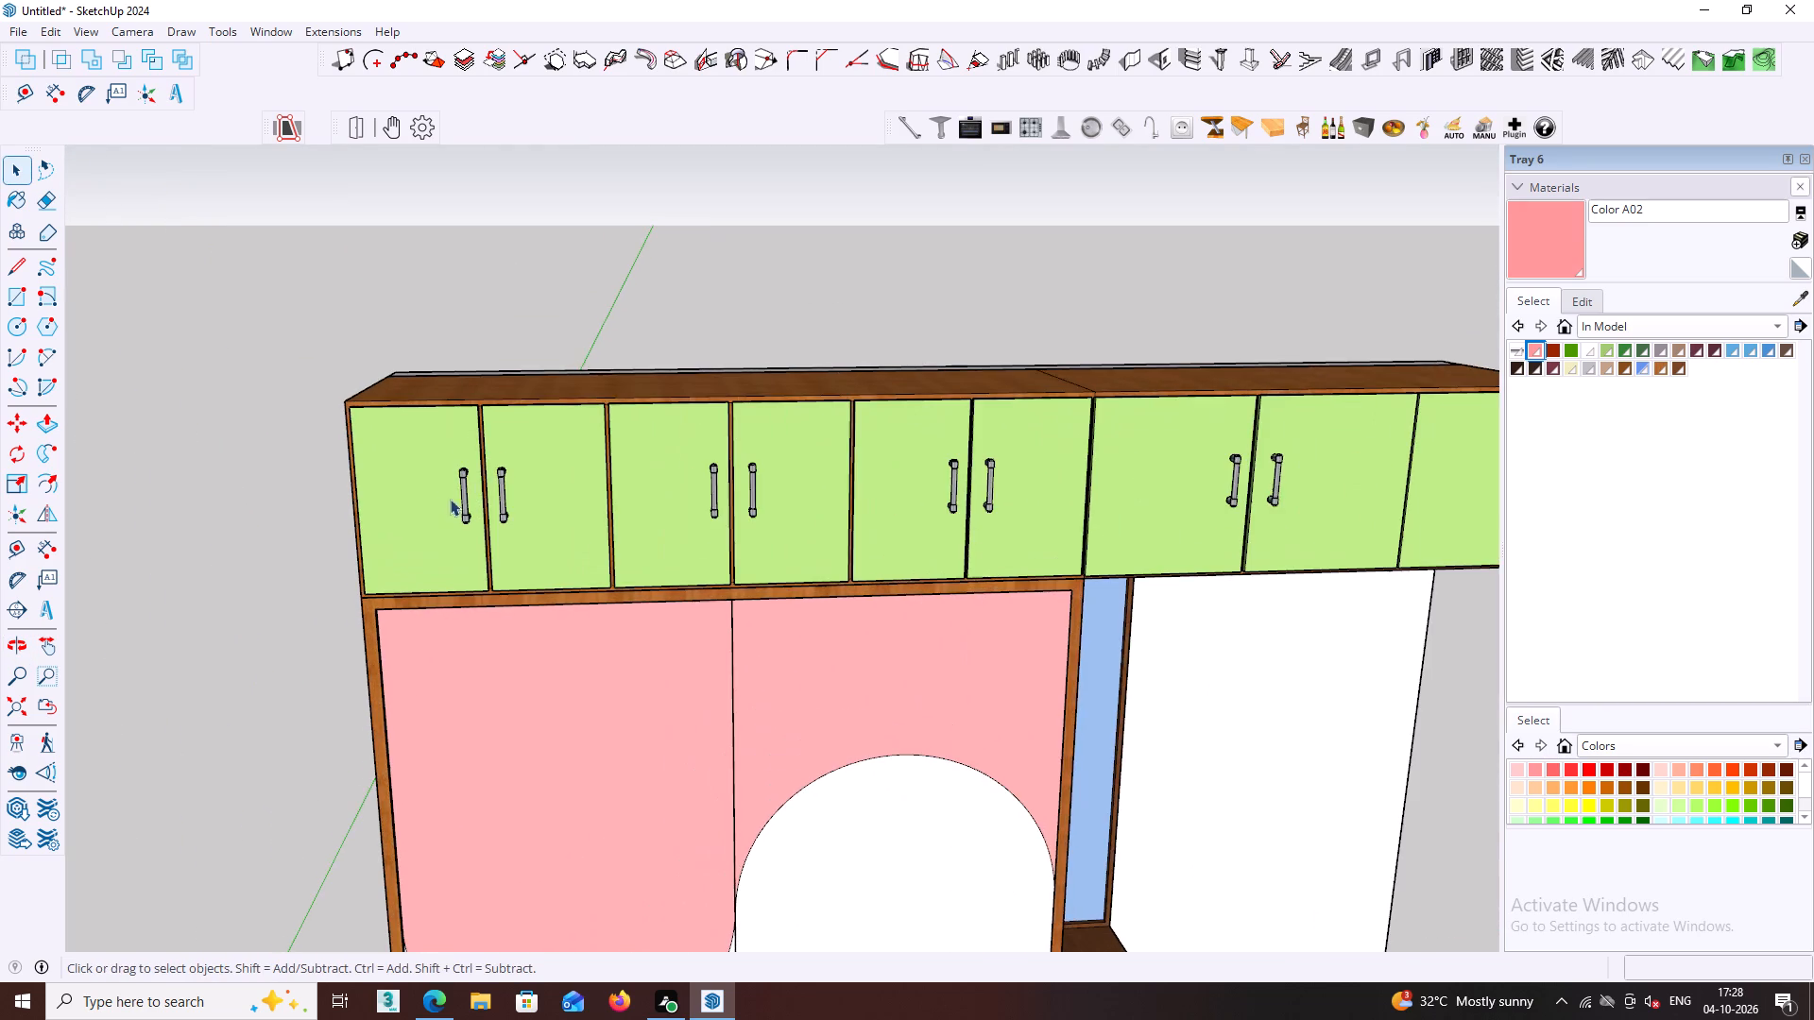
Examine the wardrobe from the side, below and front, including the overhead door handles and the side unit's drawers.
middle_drag(469, 486, 826, 510)
middle_drag(548, 538, 816, 516)
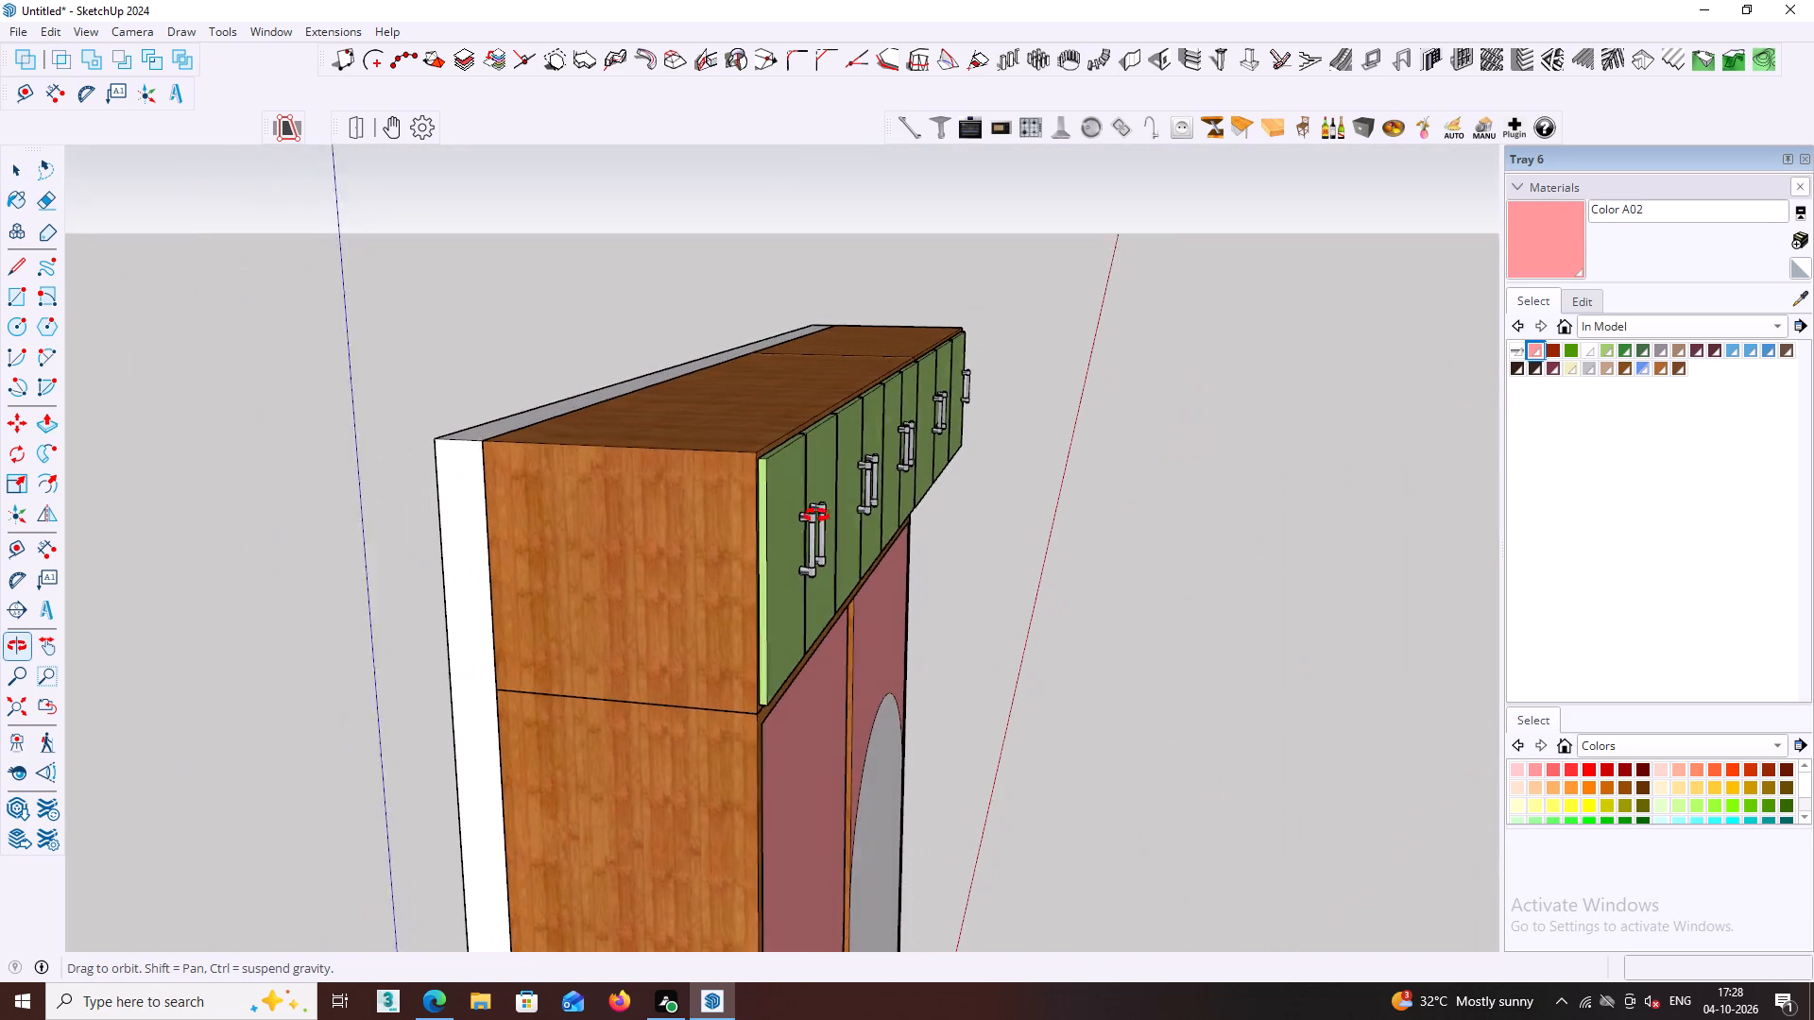
middle_drag(816, 516, 466, 450)
scroll(584, 500, down, 6)
middle_drag(787, 605, 648, 446)
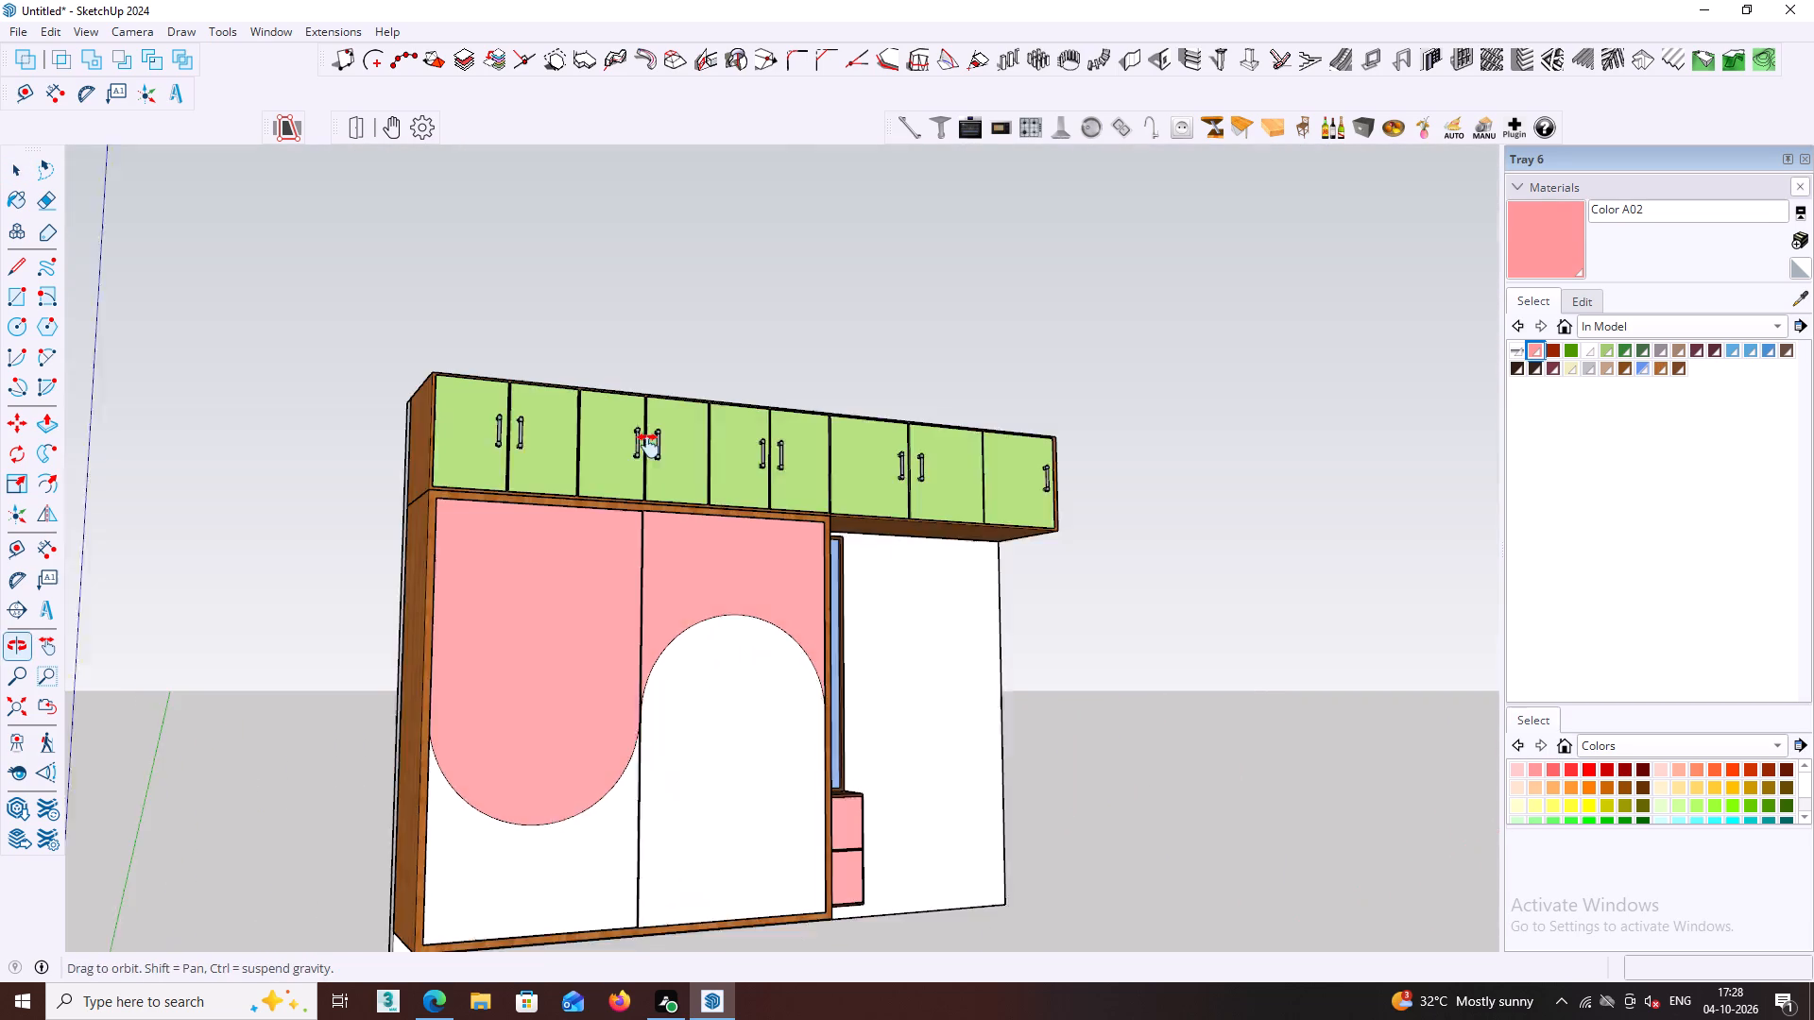
middle_drag(648, 446, 640, 433)
shift+middle_drag(762, 581, 693, 444)
middle_drag(833, 628, 790, 769)
middle_drag(768, 729, 821, 628)
middle_drag(822, 627, 828, 756)
scroll(829, 766, down, 1)
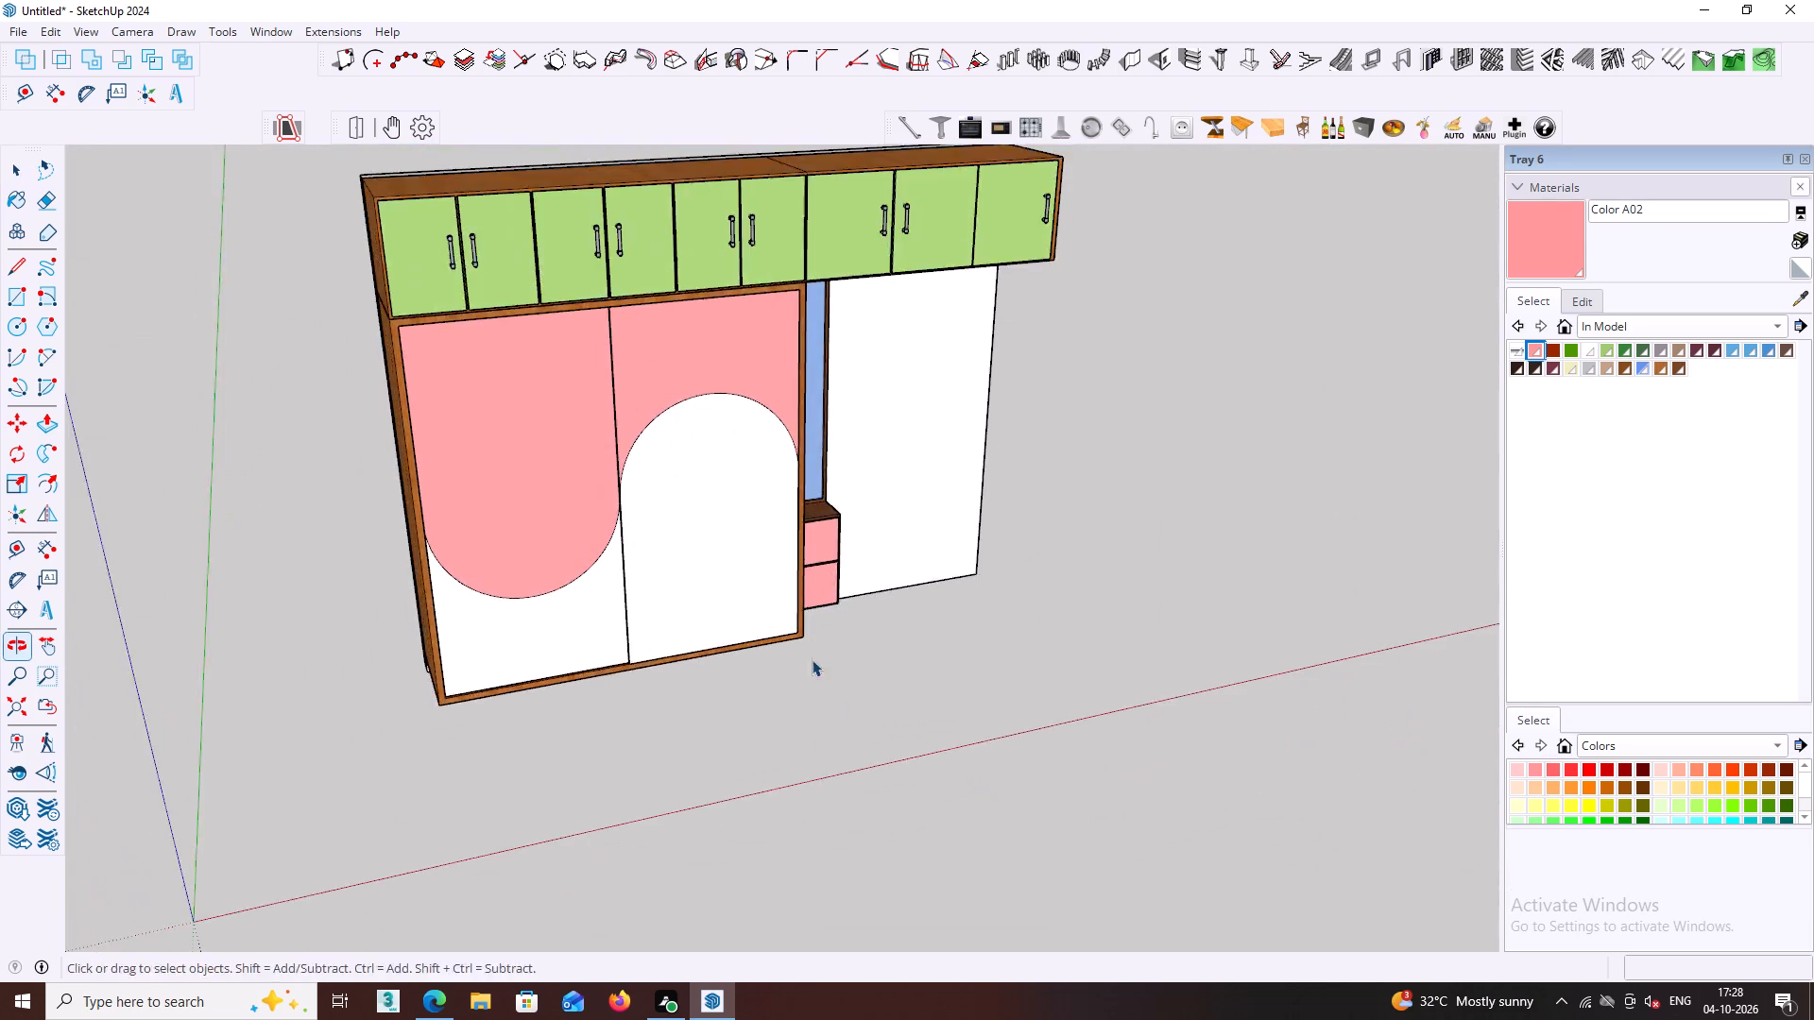
middle_drag(823, 580, 684, 595)
middle_drag(952, 541, 817, 512)
middle_drag(928, 521, 842, 494)
Place a horizontal bar handle component at the middle of the side unit's upper drawer front.
scroll(796, 502, up, 3)
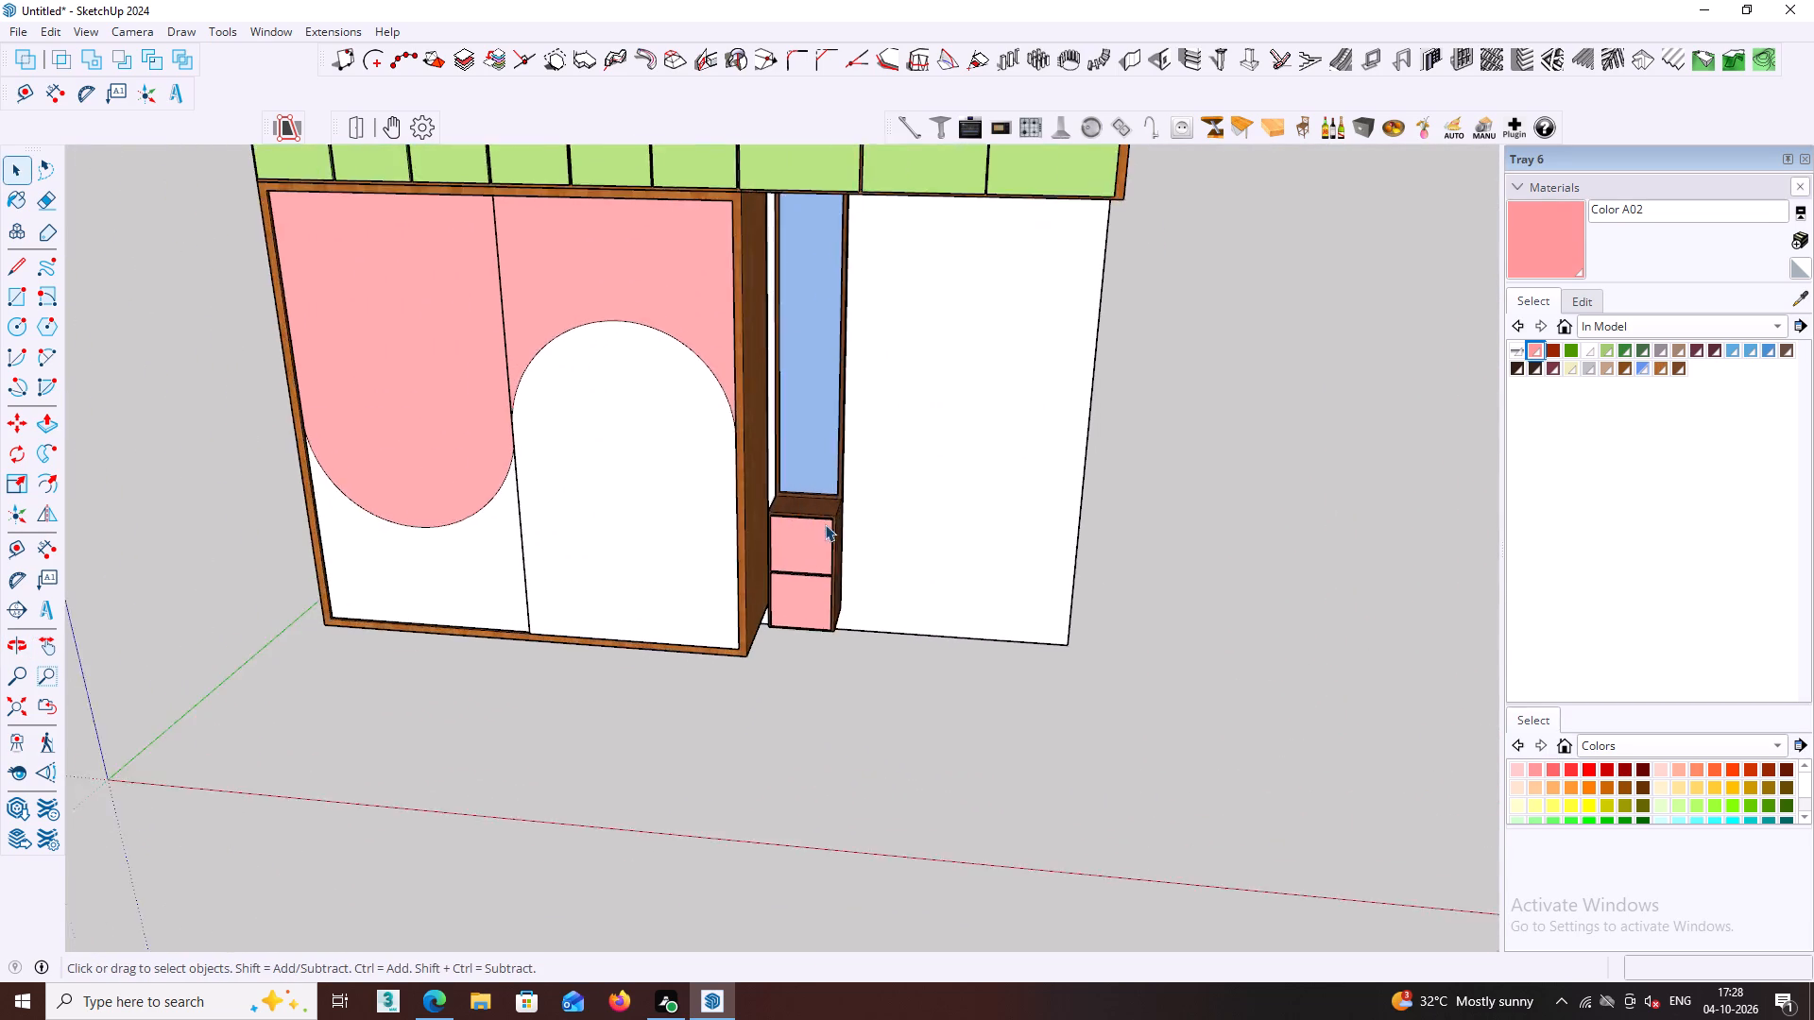
scroll(825, 524, up, 2)
middle_drag(827, 539, 839, 470)
scroll(826, 501, up, 4)
middle_drag(812, 554, 836, 556)
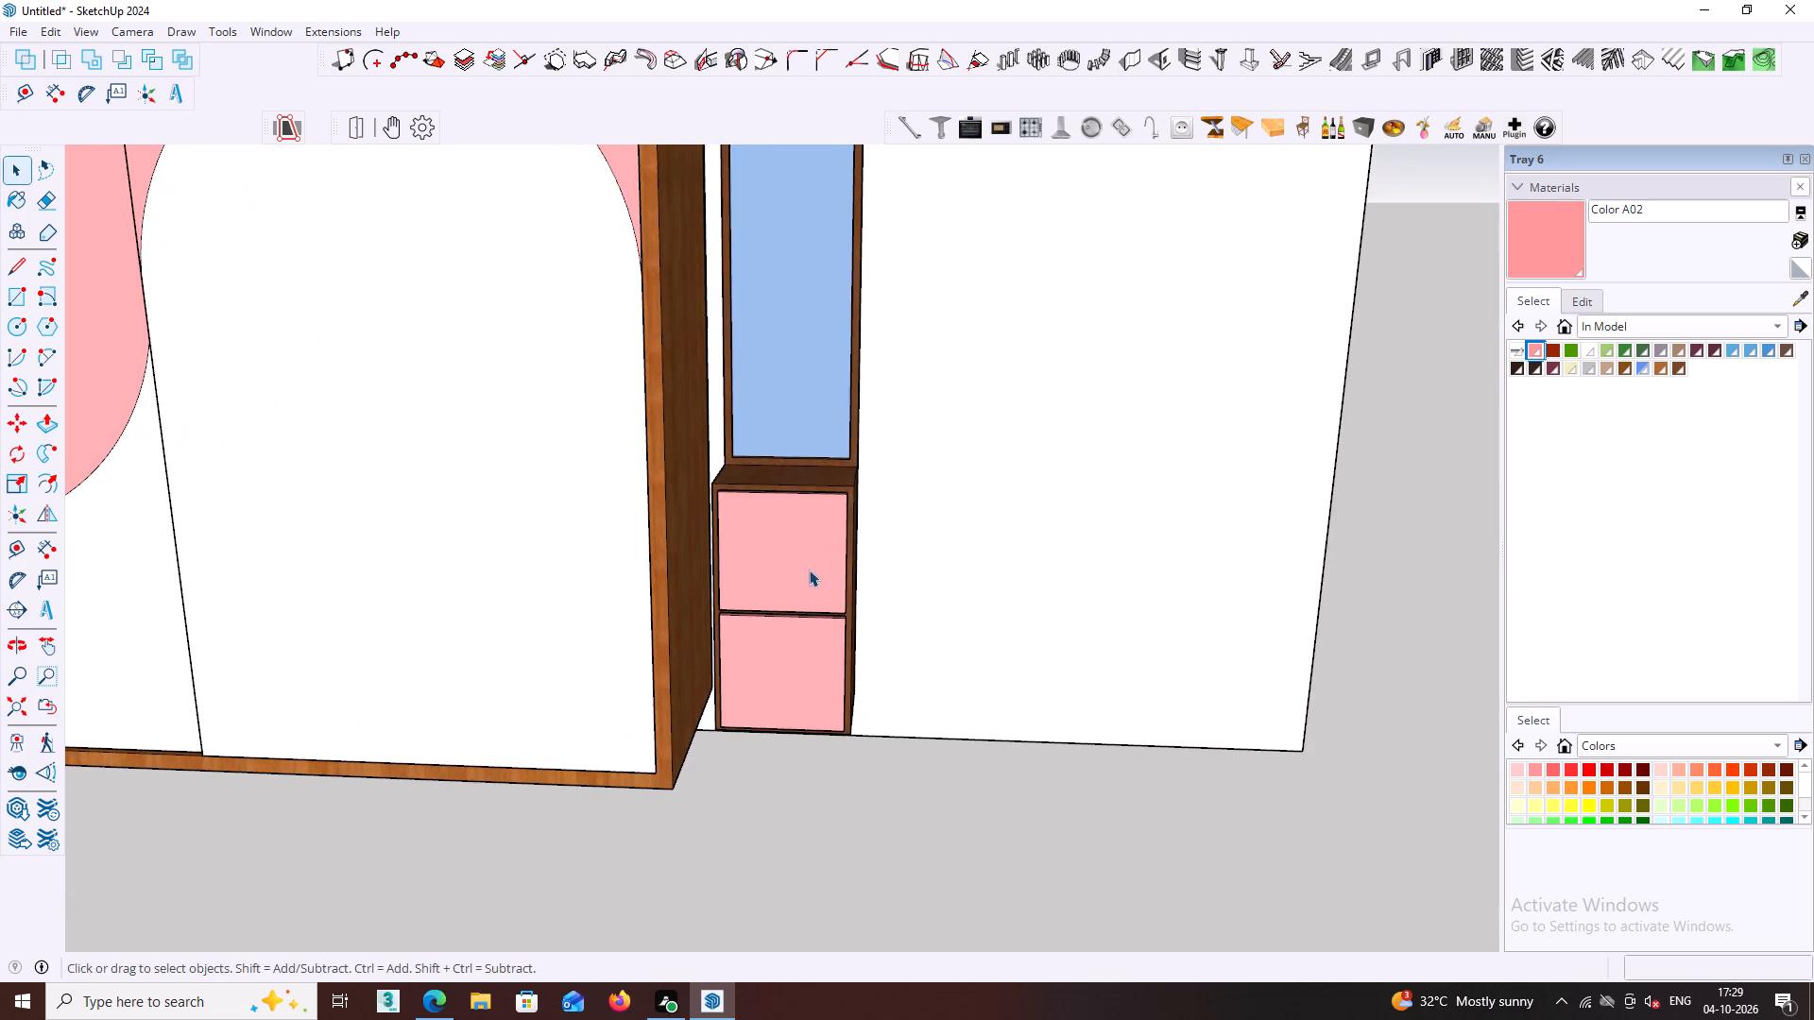
scroll(808, 576, down, 6)
click(917, 137)
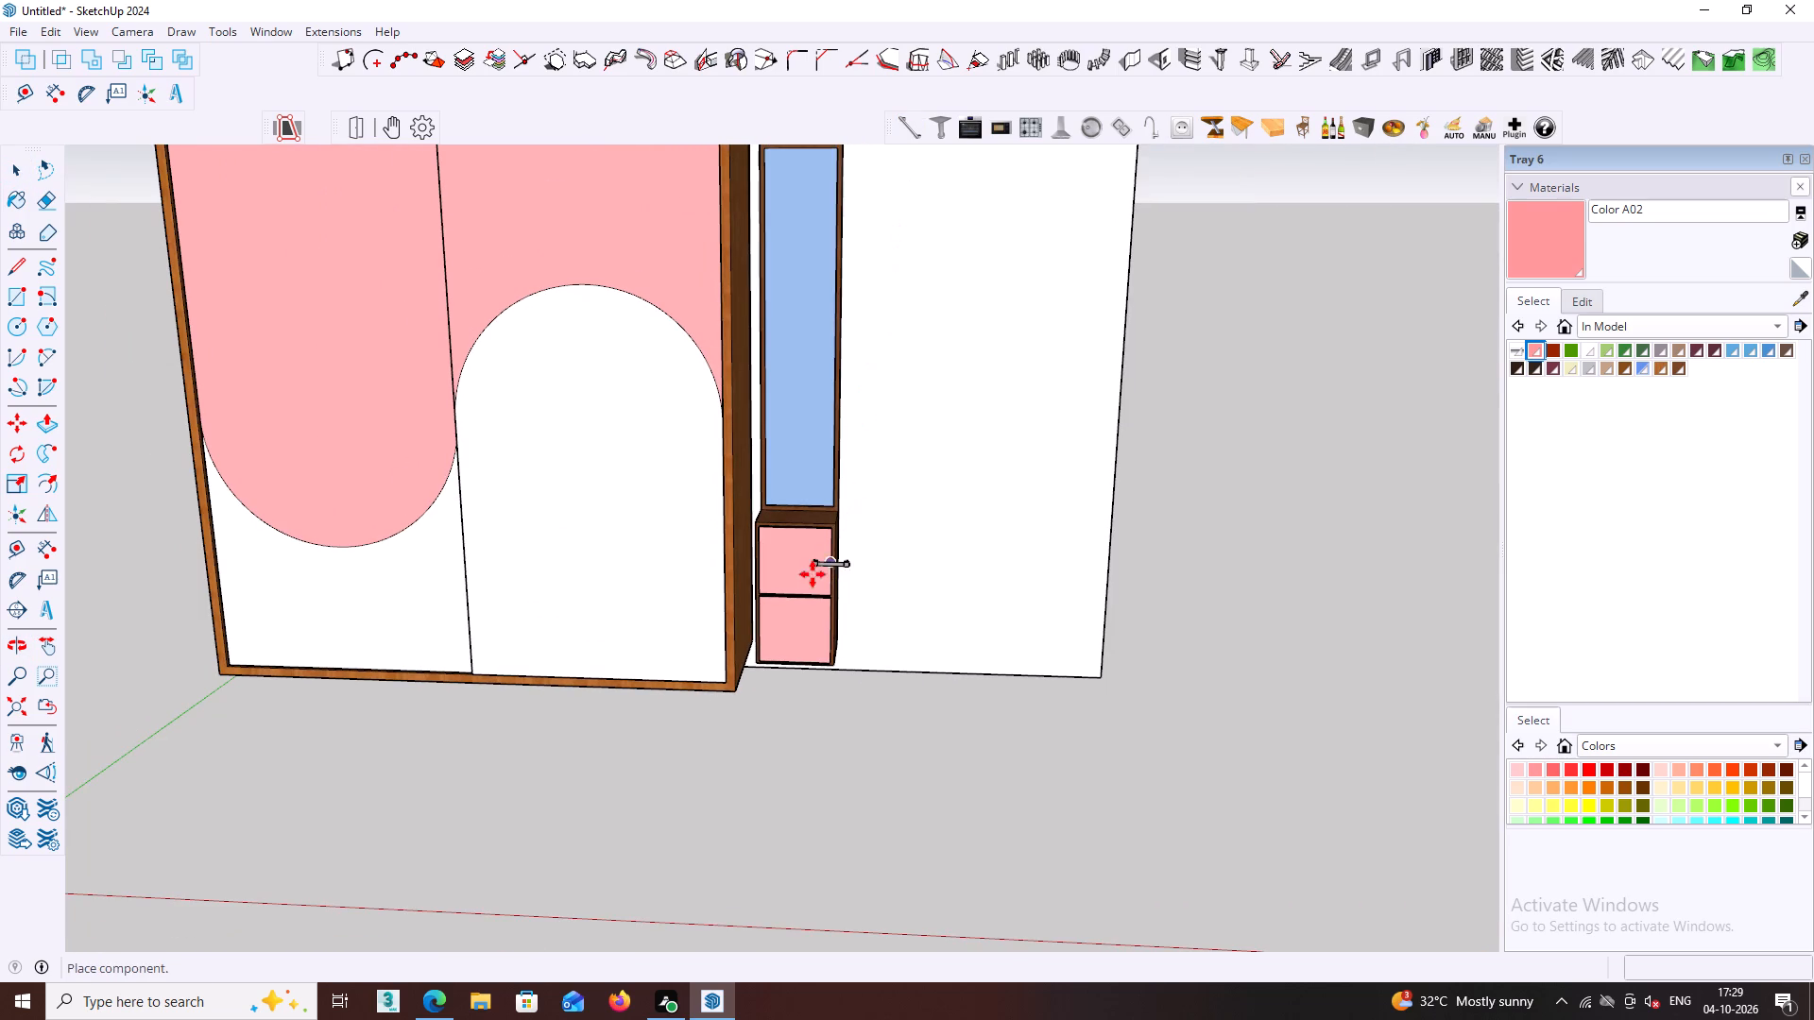
scroll(794, 565, up, 3)
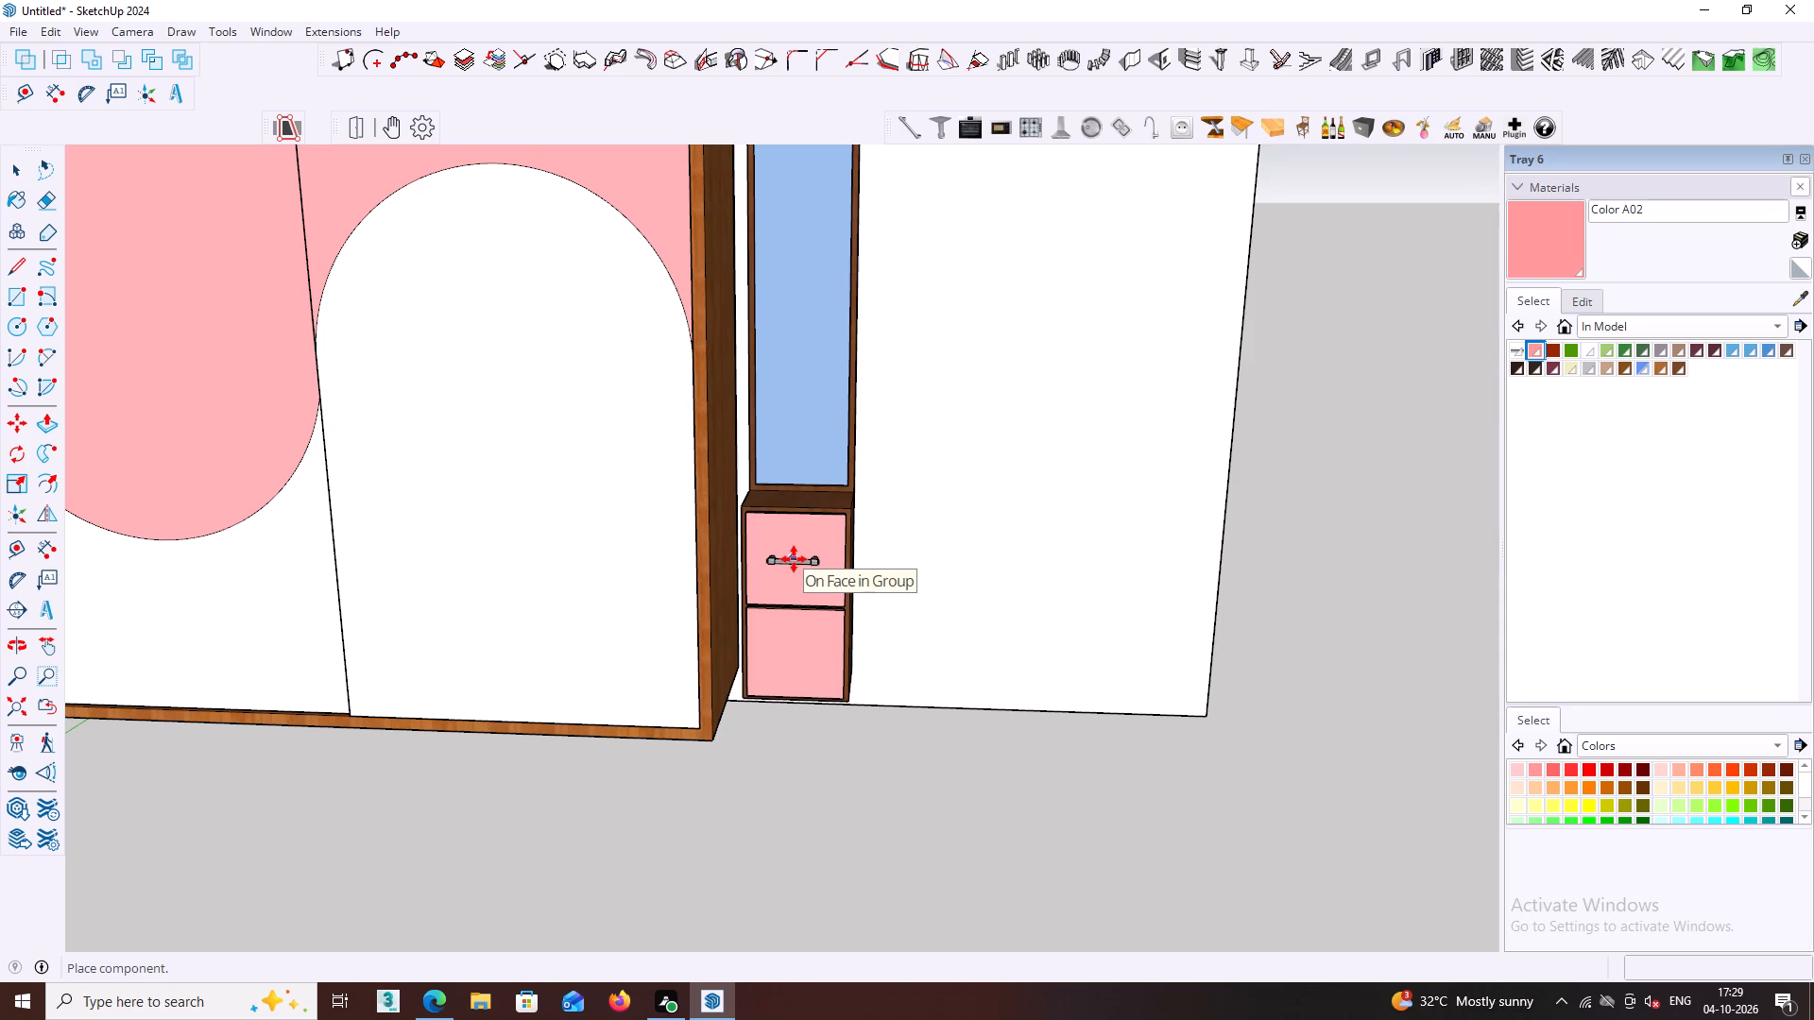
click(794, 559)
key(space)
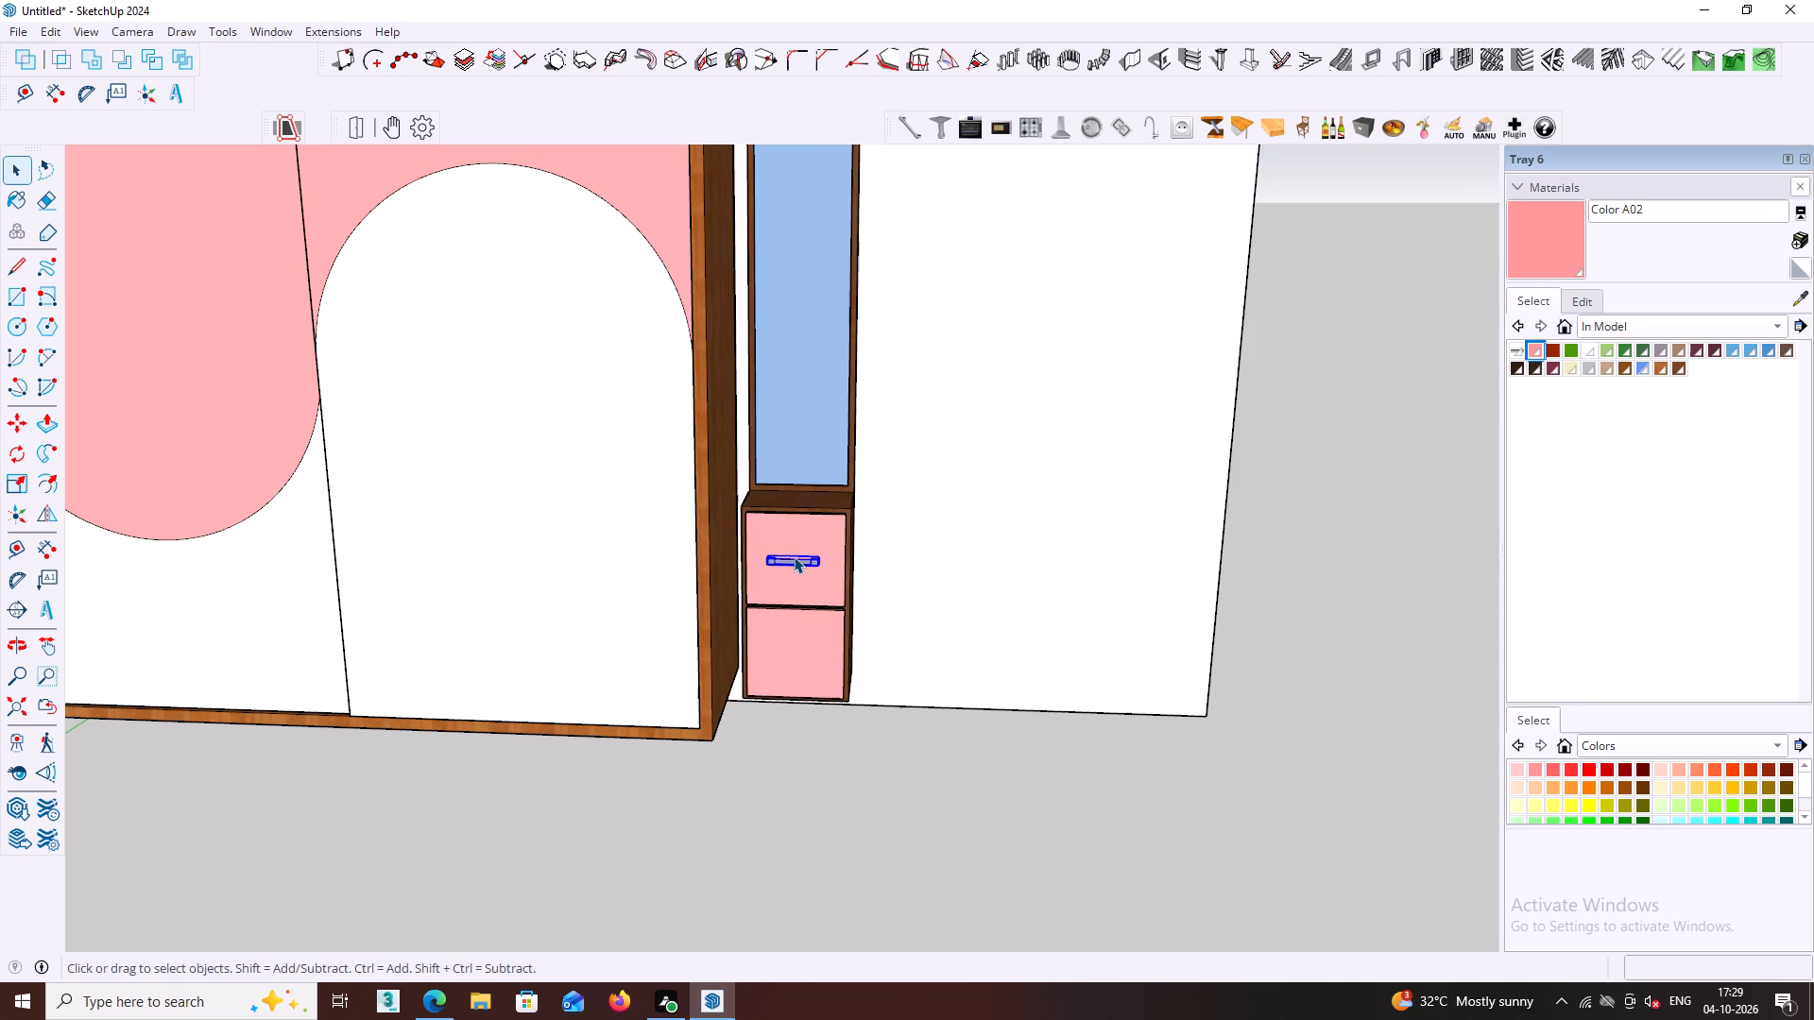
Copy the drawer handle about 282 mm down along the blue axis onto the lower drawer and deselect it.
key(m)
click(794, 557)
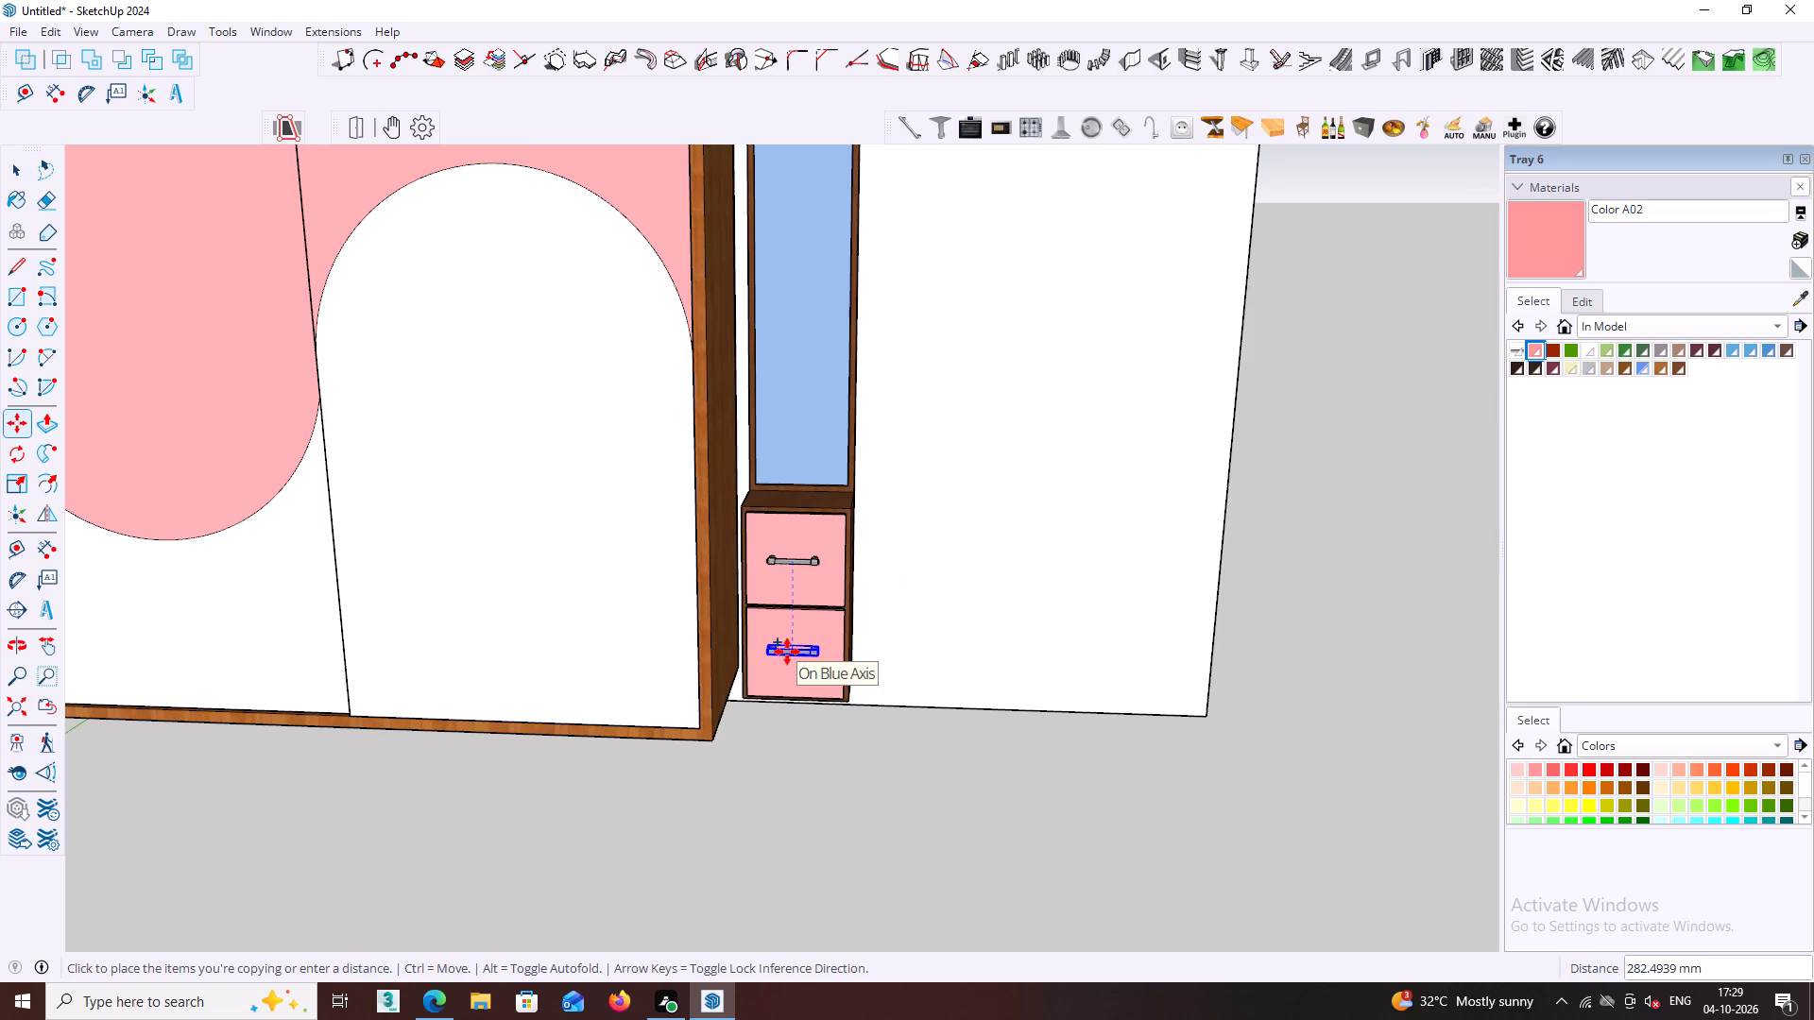
click(787, 652)
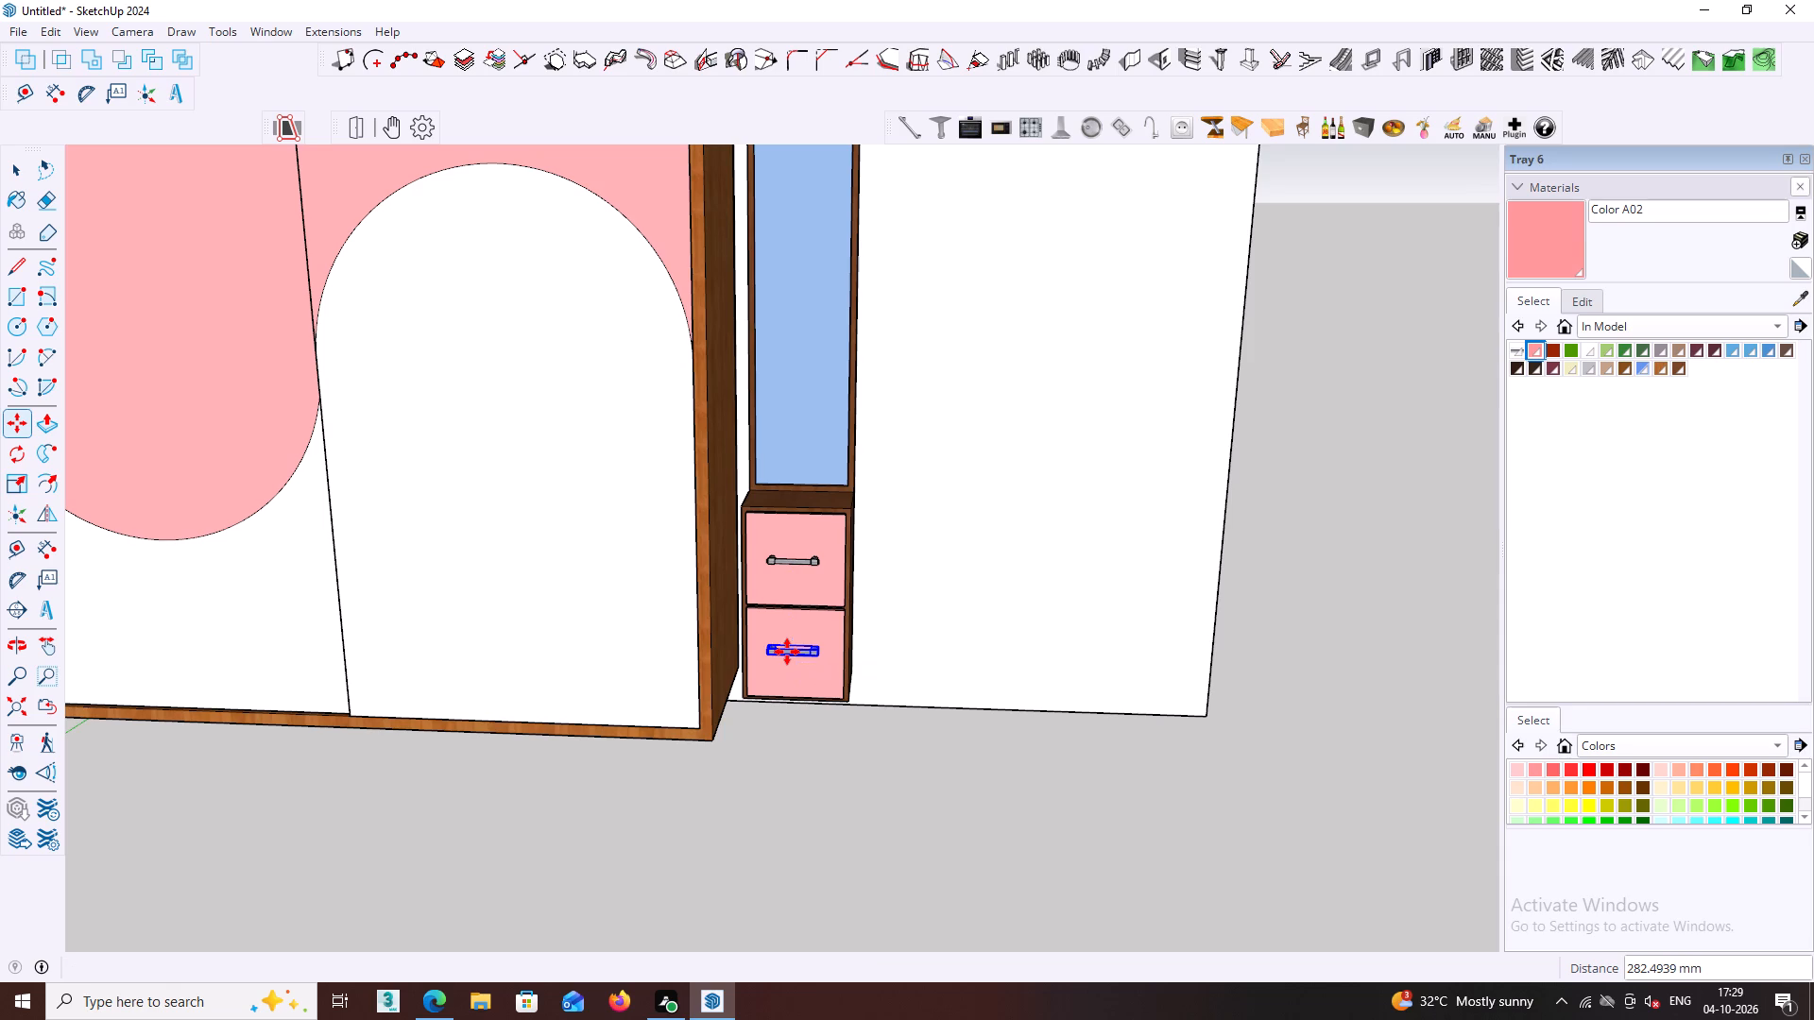
key(space)
click(987, 784)
Examine the whole wardrobe and the side unit's drawer handles from several angles.
scroll(971, 785, down, 6)
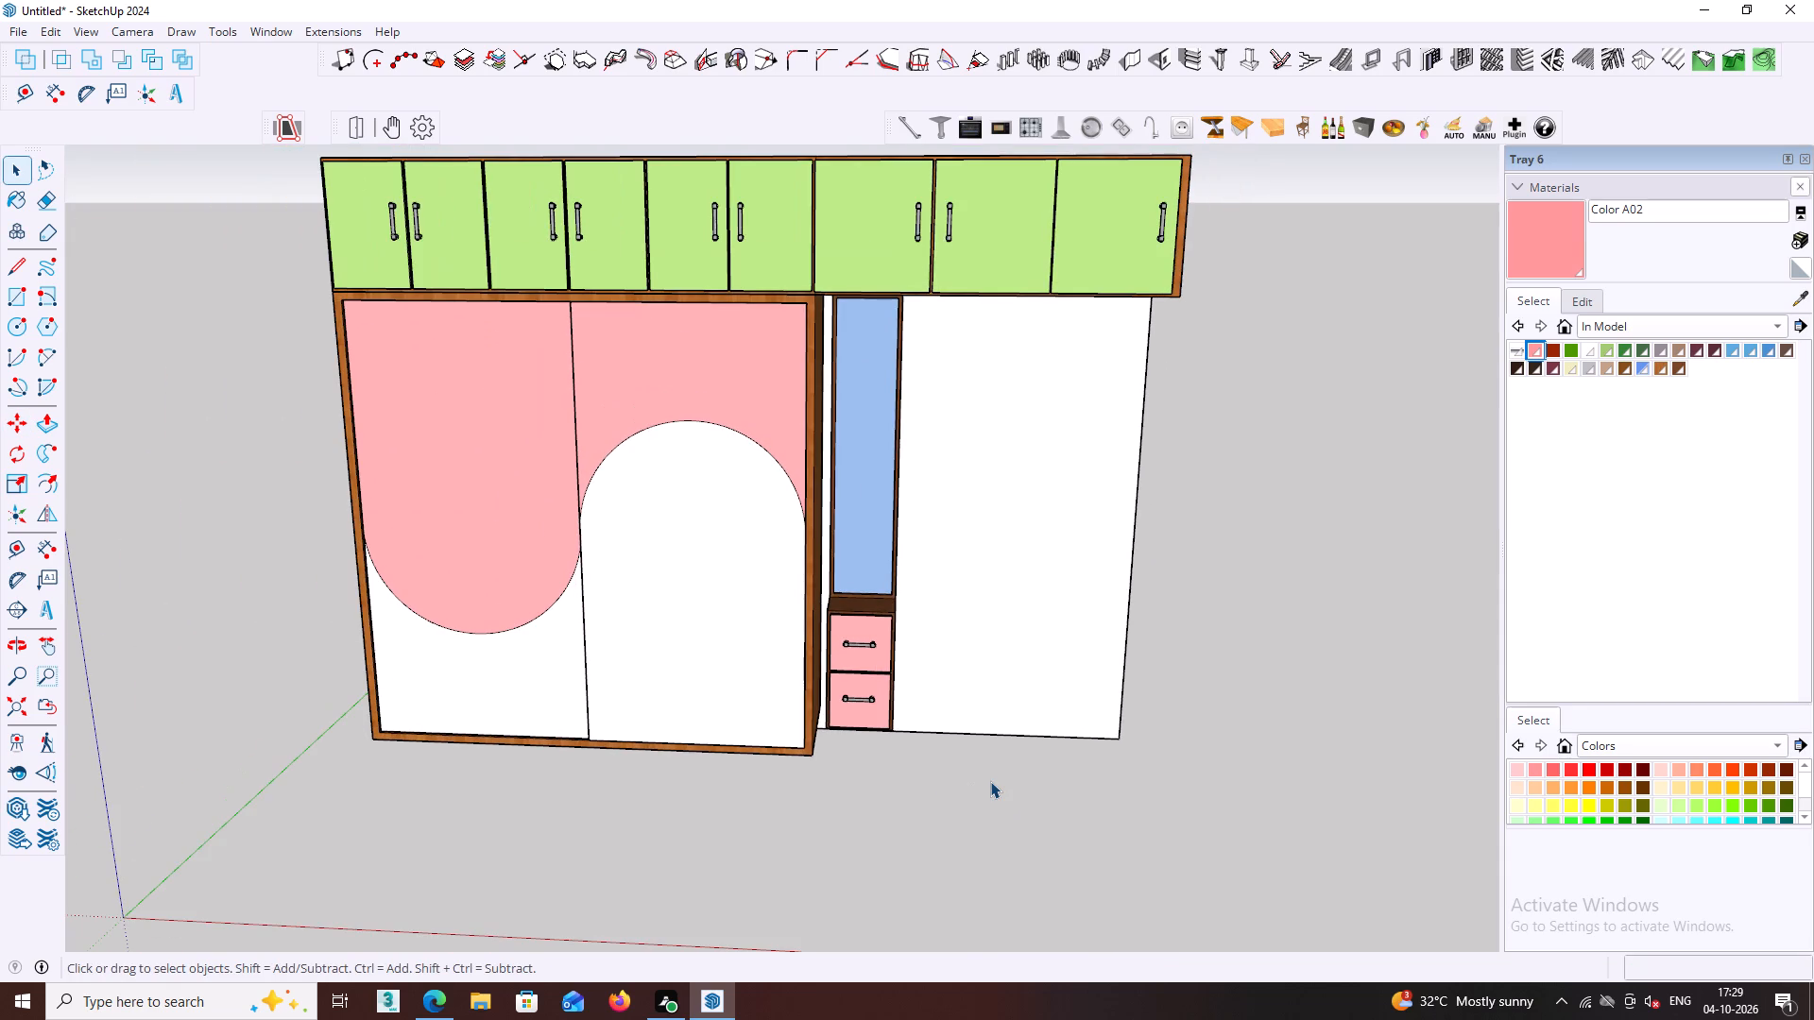
scroll(983, 765, down, 3)
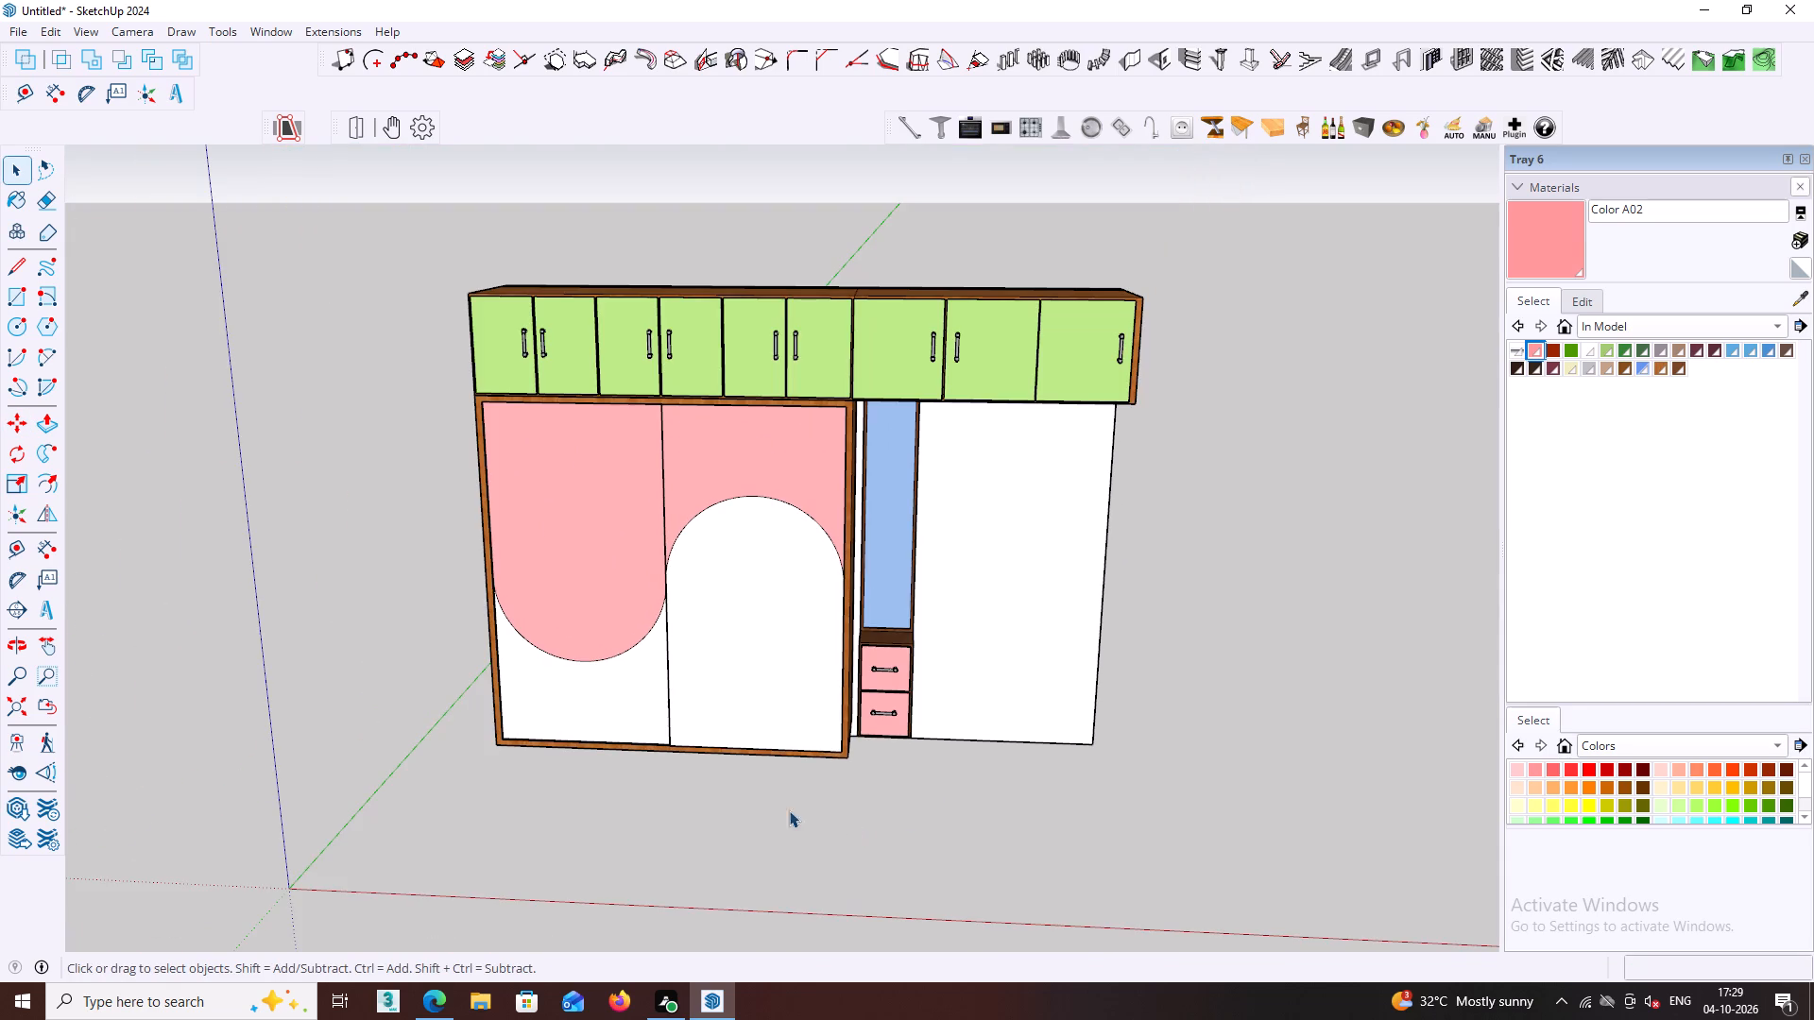
middle_drag(765, 811, 934, 790)
middle_drag(813, 756, 831, 812)
scroll(818, 784, down, 4)
middle_drag(727, 771, 1079, 705)
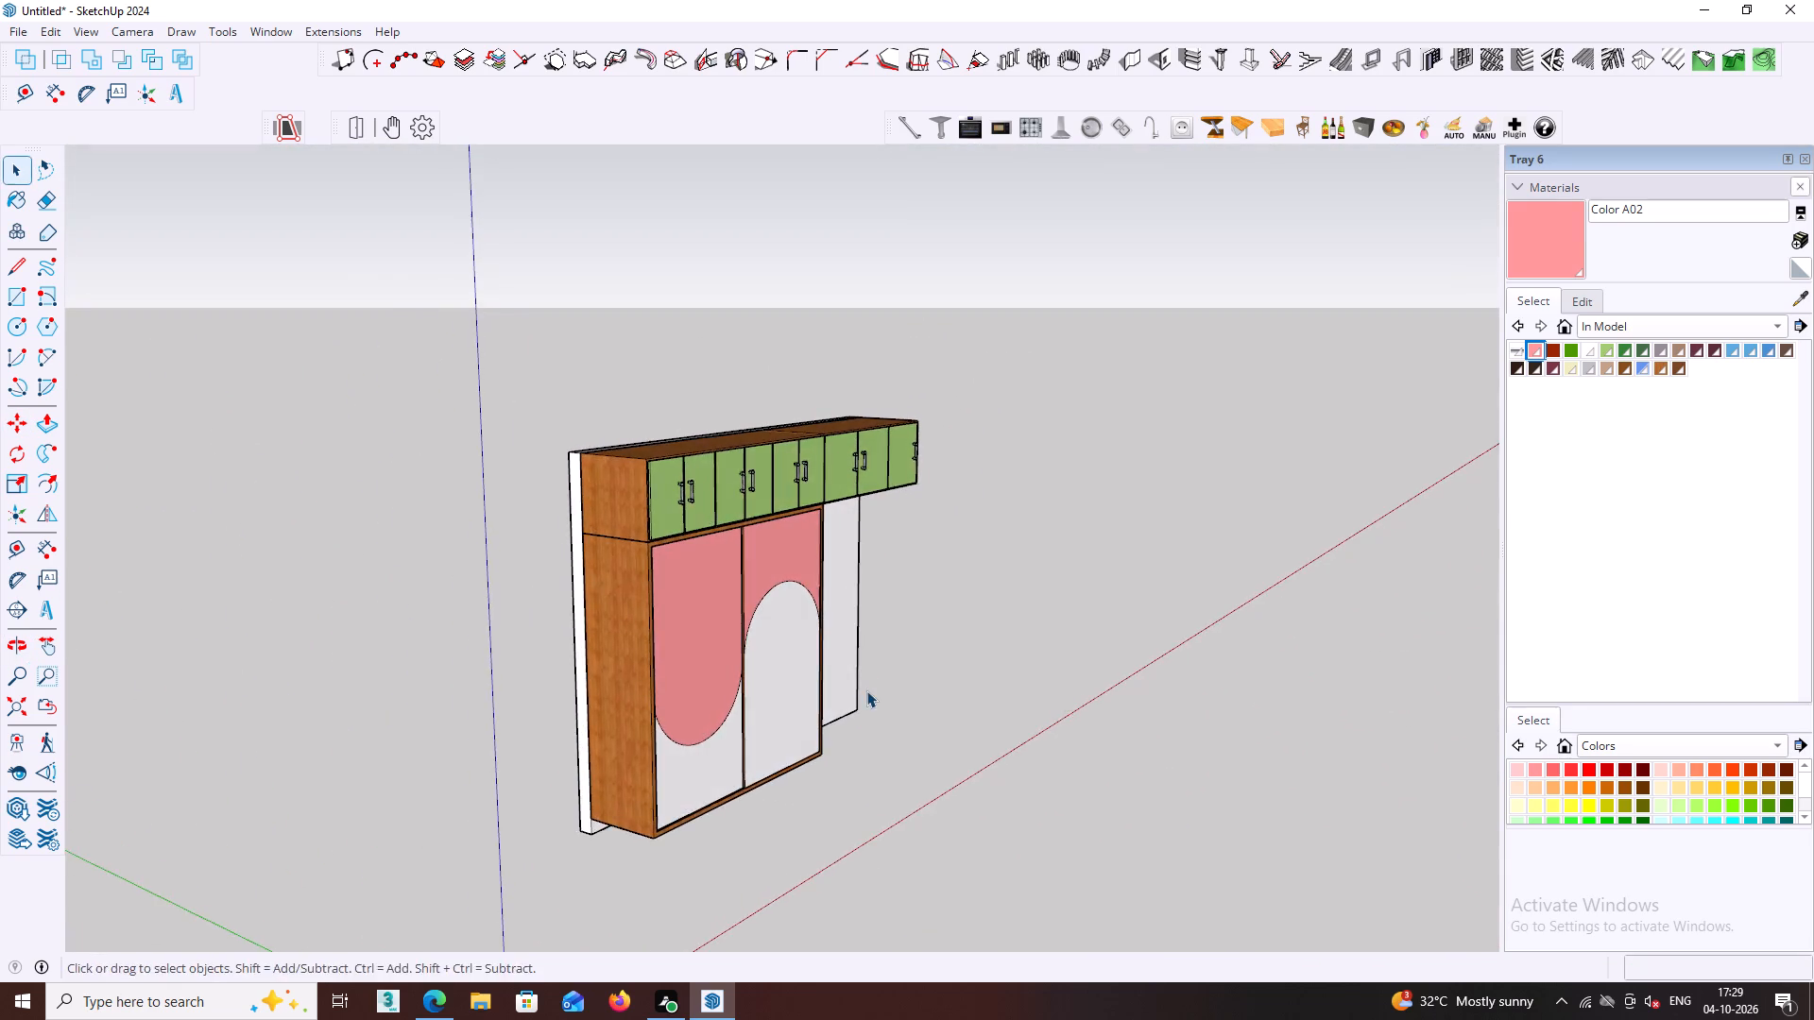
middle_drag(866, 689, 656, 672)
middle_drag(644, 671, 175, 667)
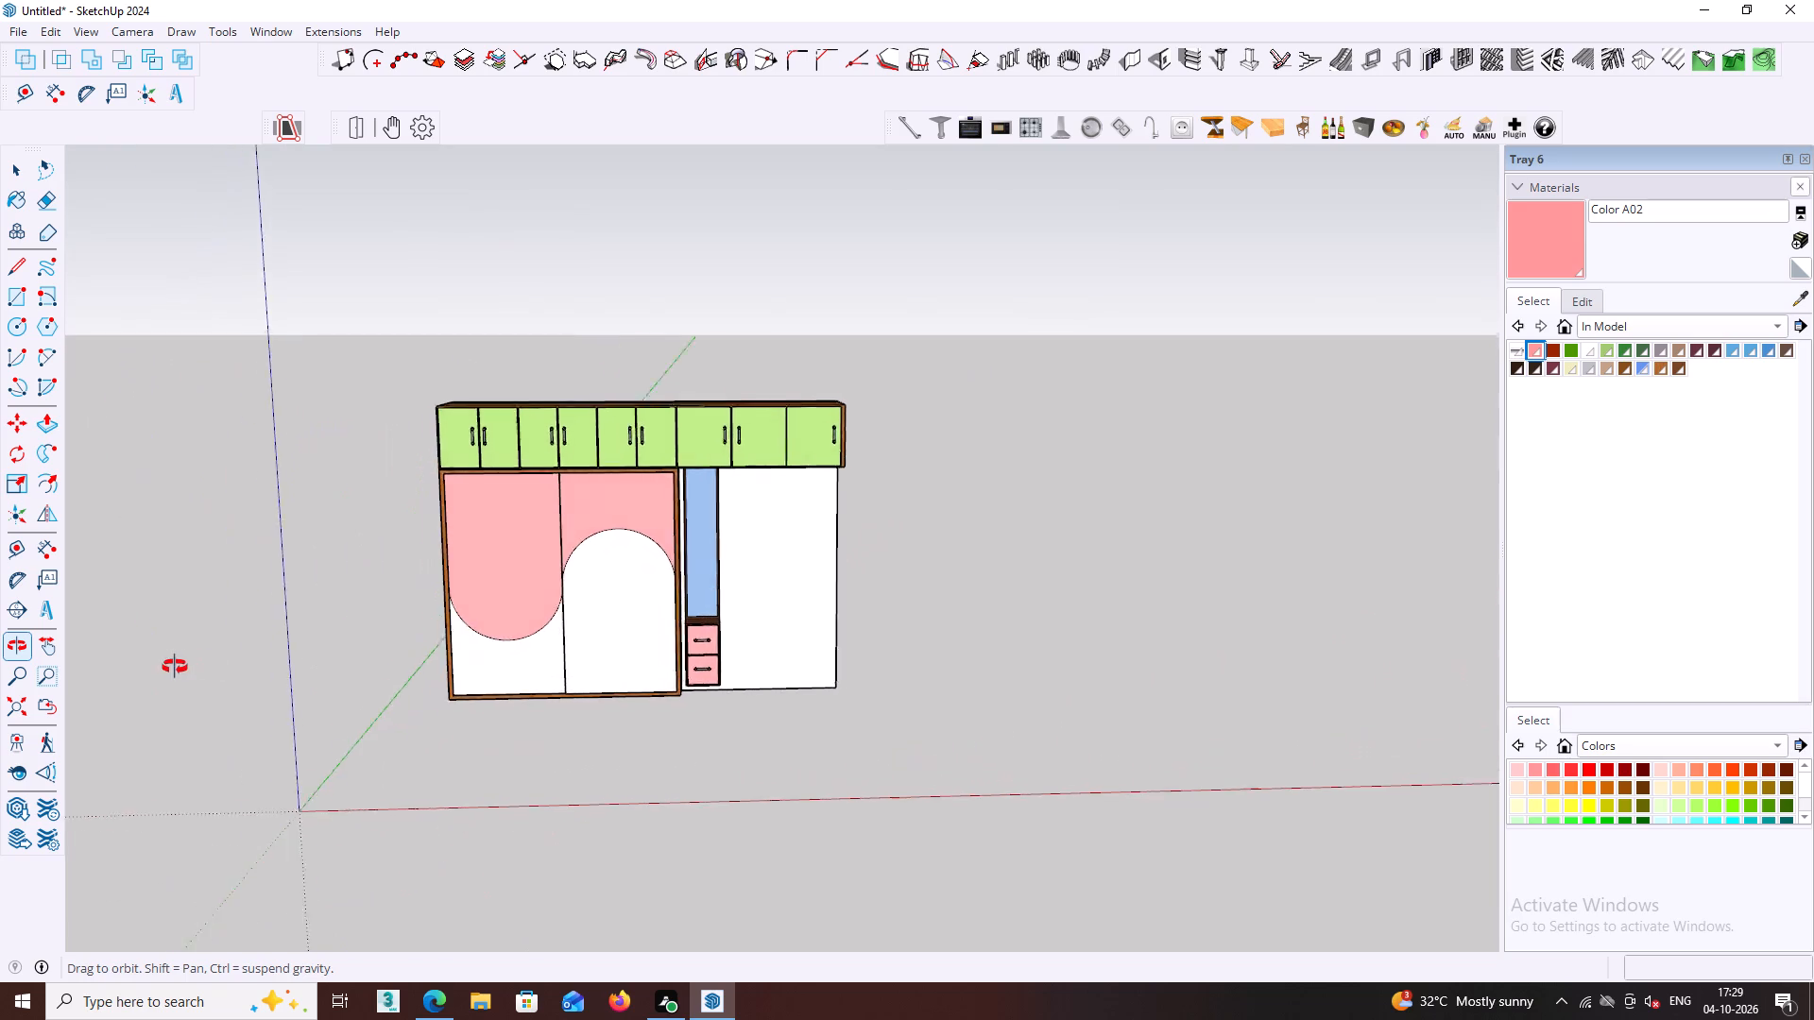
middle_drag(175, 667, 170, 667)
shift+middle_drag(778, 545, 809, 633)
middle_drag(812, 617, 795, 501)
middle_drag(730, 631, 642, 734)
scroll(760, 628, up, 14)
scroll(732, 655, down, 6)
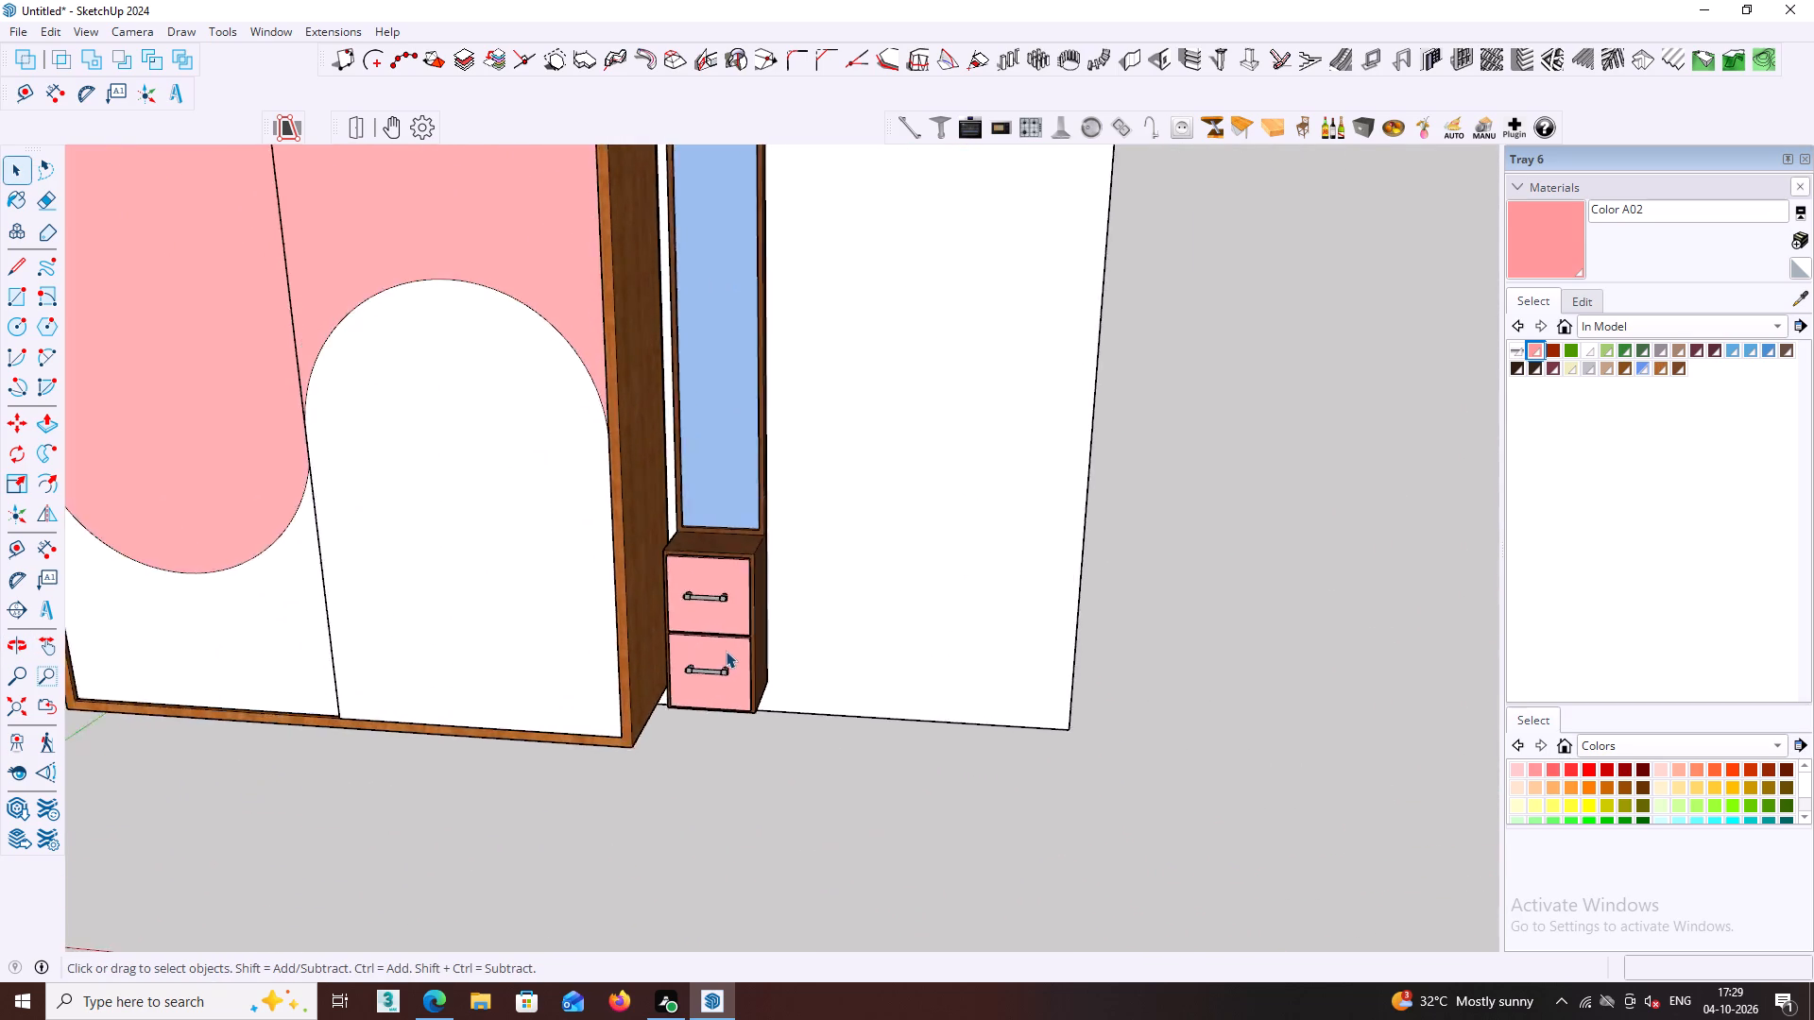
scroll(726, 651, down, 6)
shift+middle_drag(730, 671, 754, 677)
middle_drag(756, 667, 758, 638)
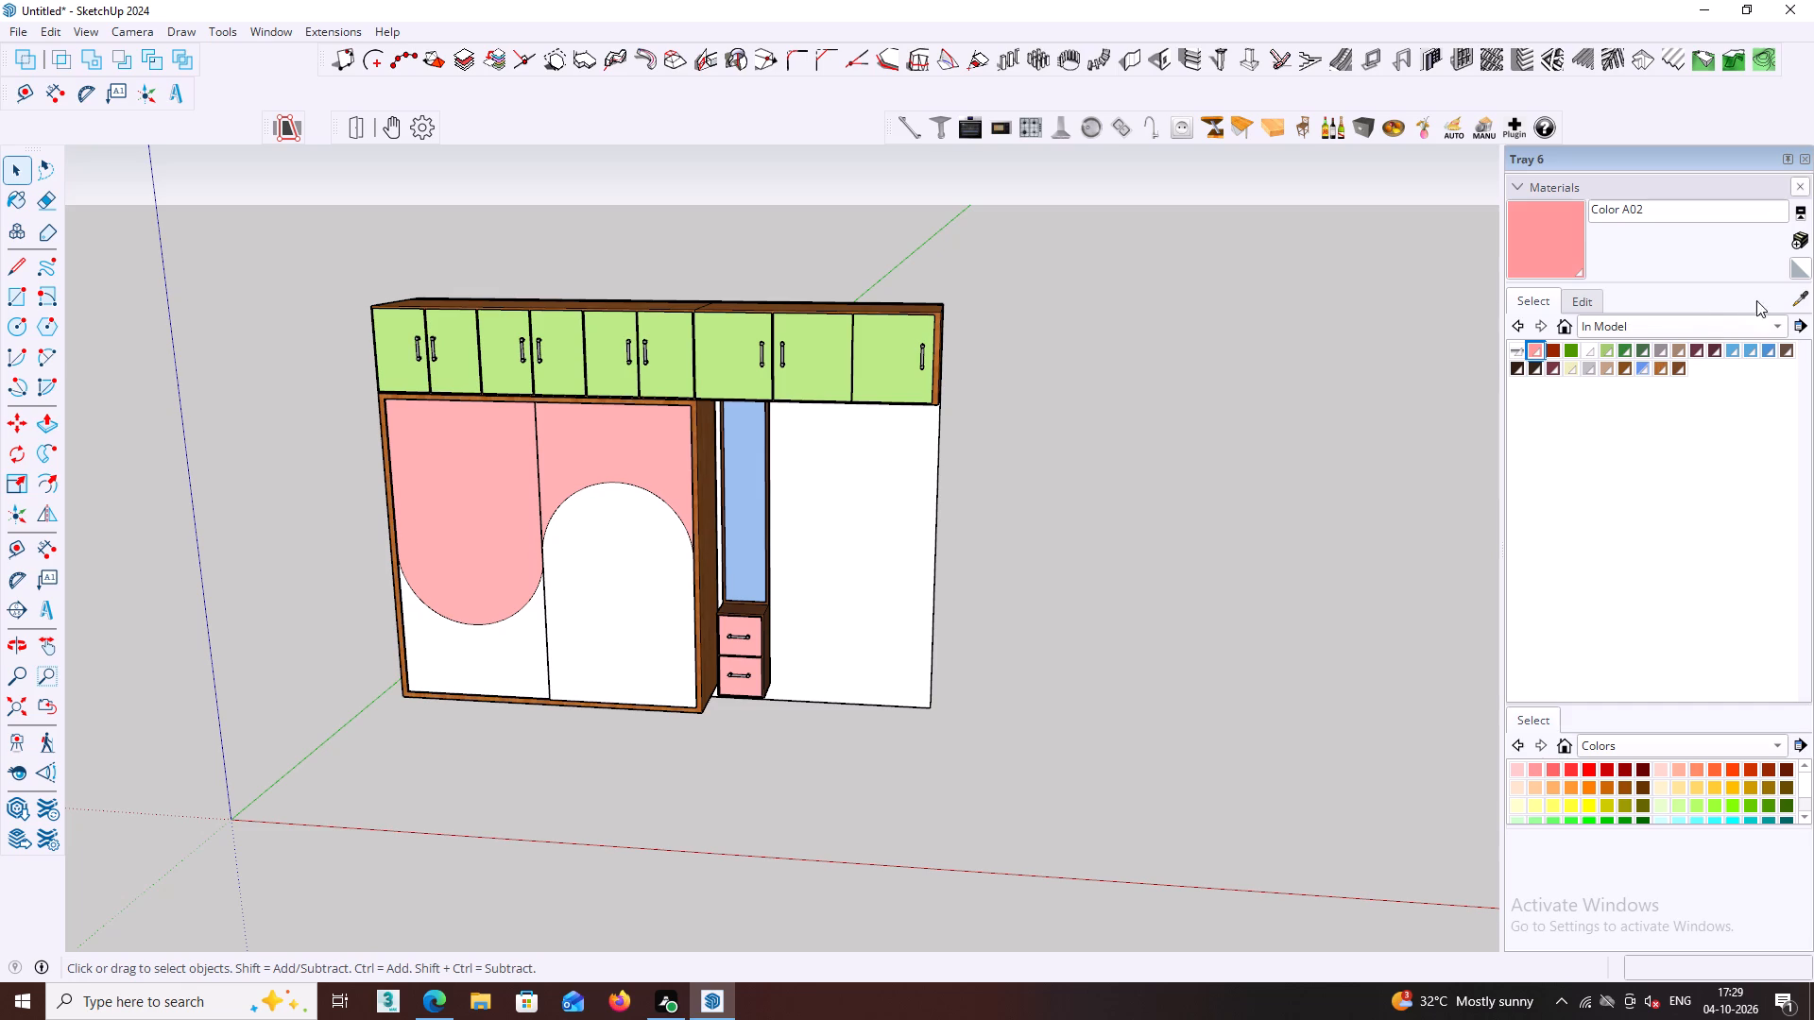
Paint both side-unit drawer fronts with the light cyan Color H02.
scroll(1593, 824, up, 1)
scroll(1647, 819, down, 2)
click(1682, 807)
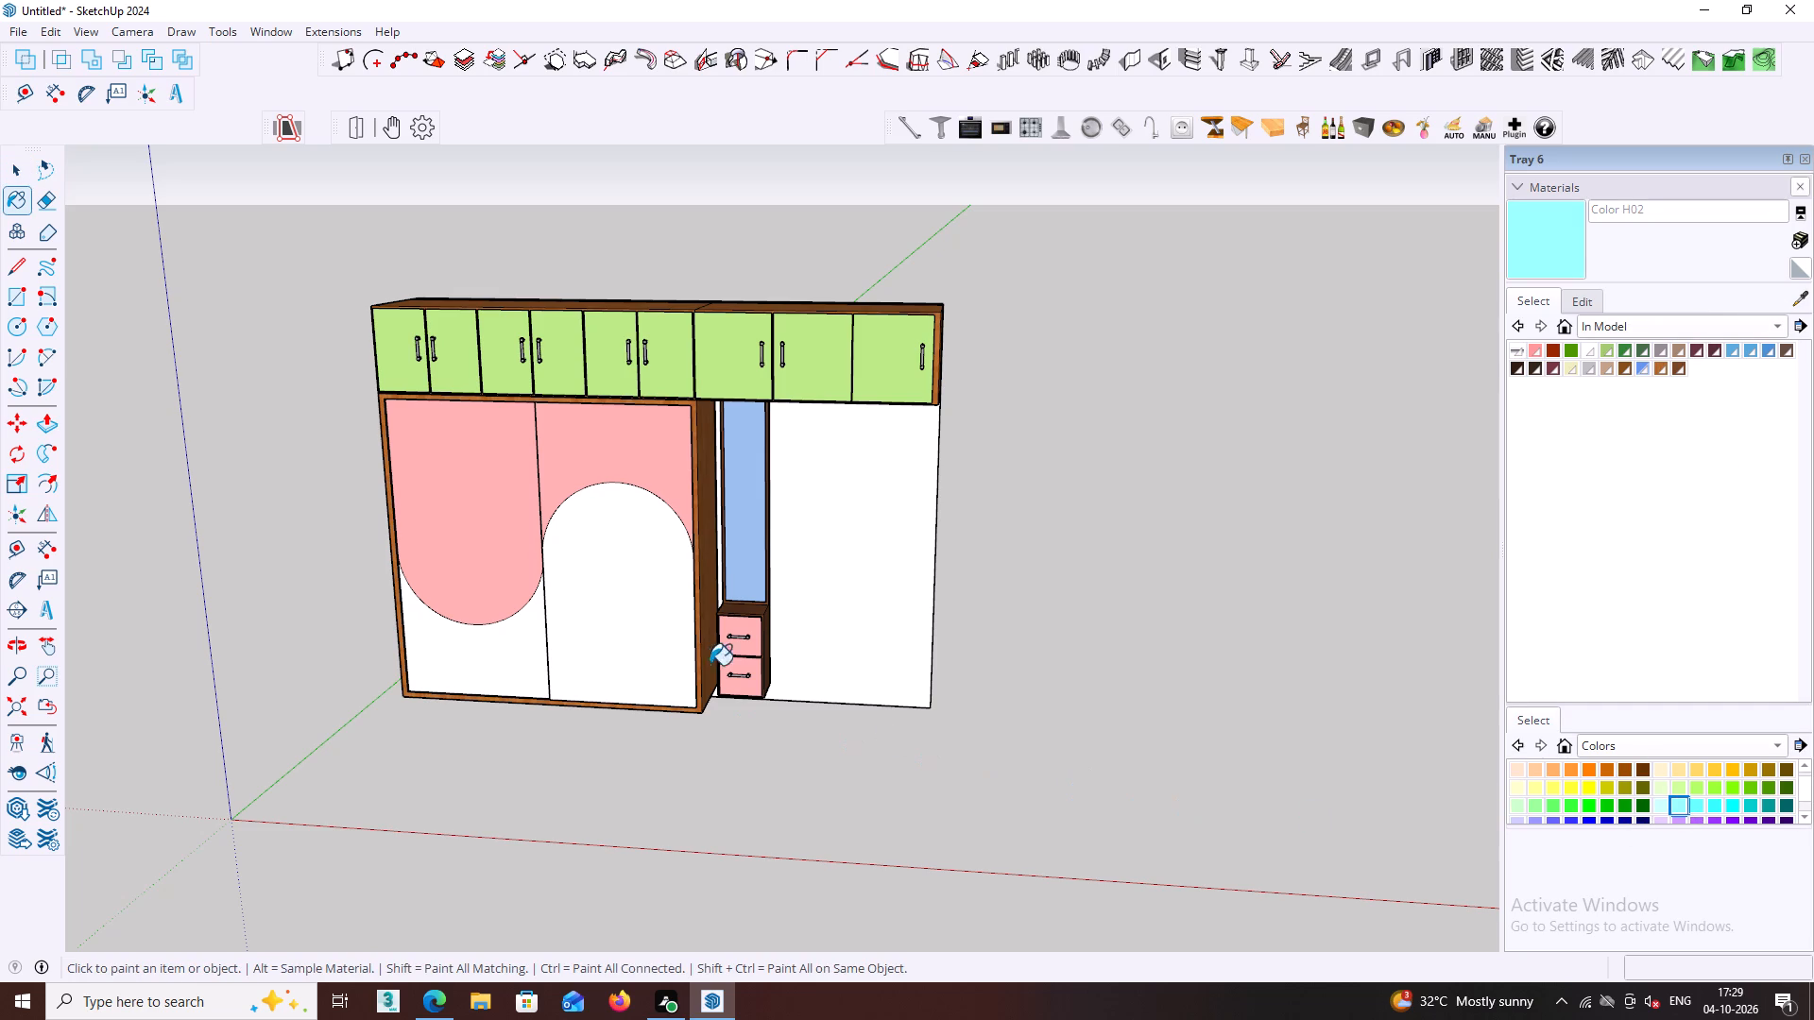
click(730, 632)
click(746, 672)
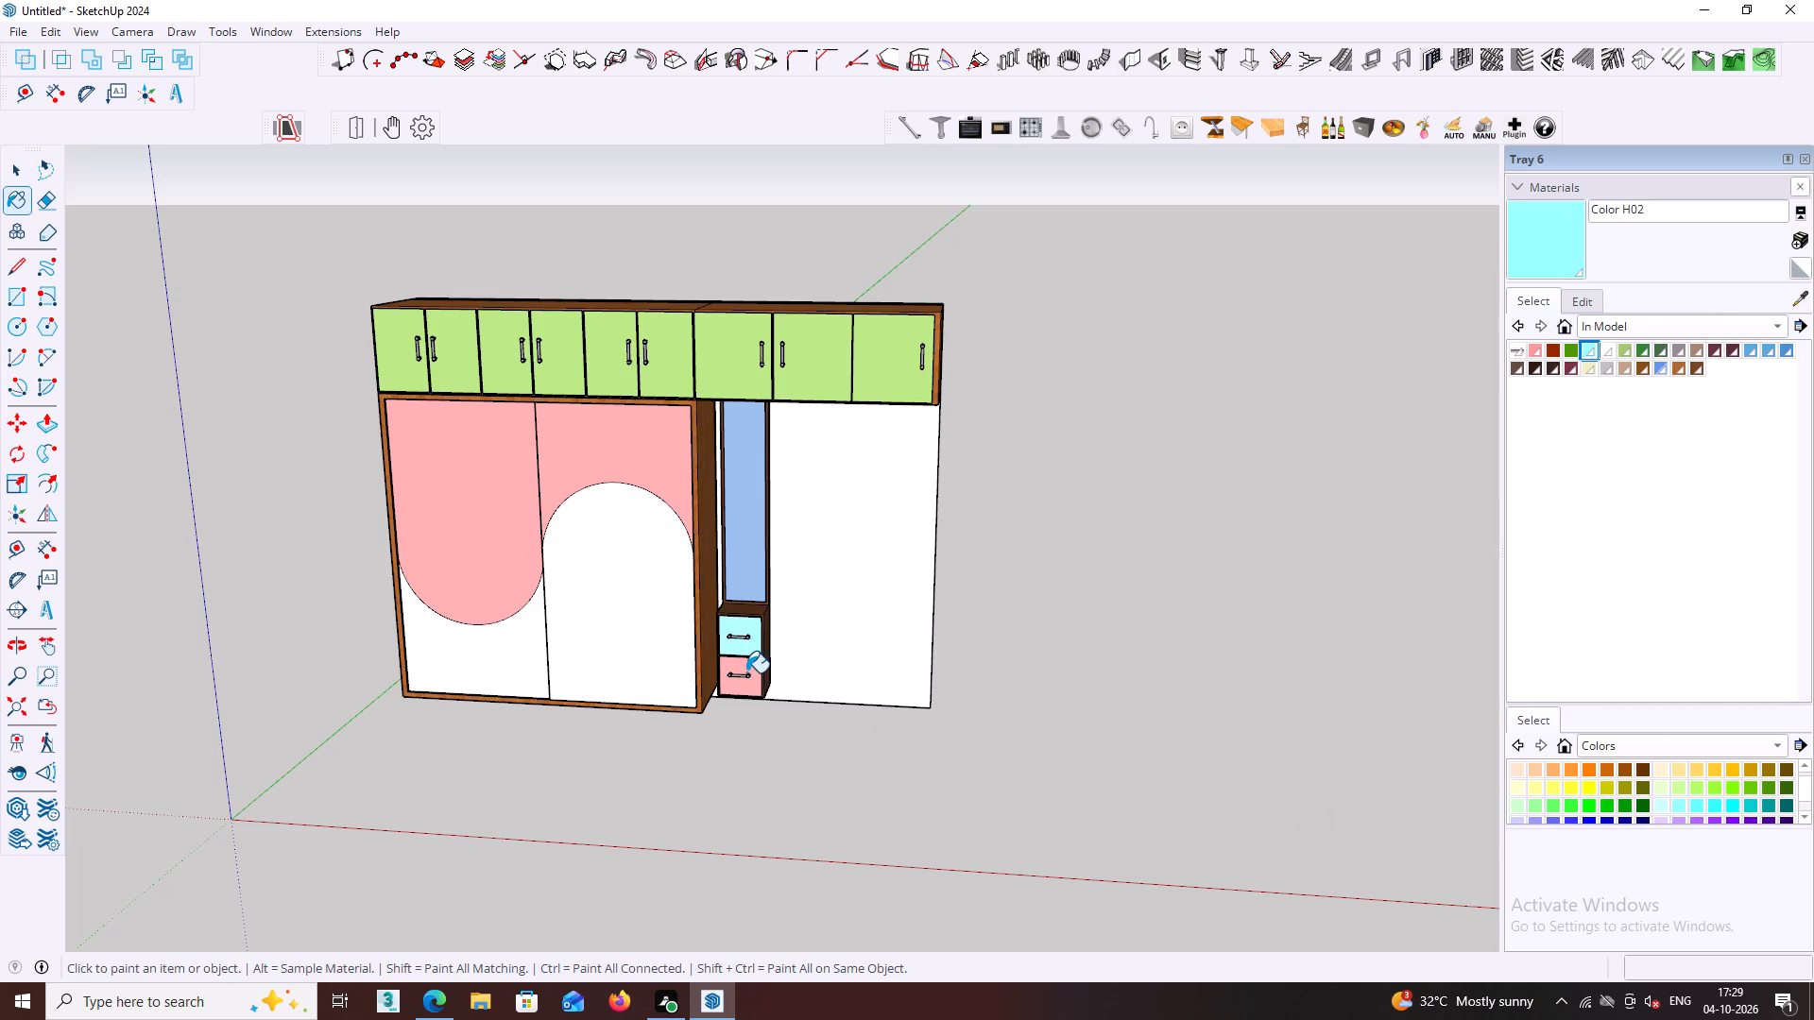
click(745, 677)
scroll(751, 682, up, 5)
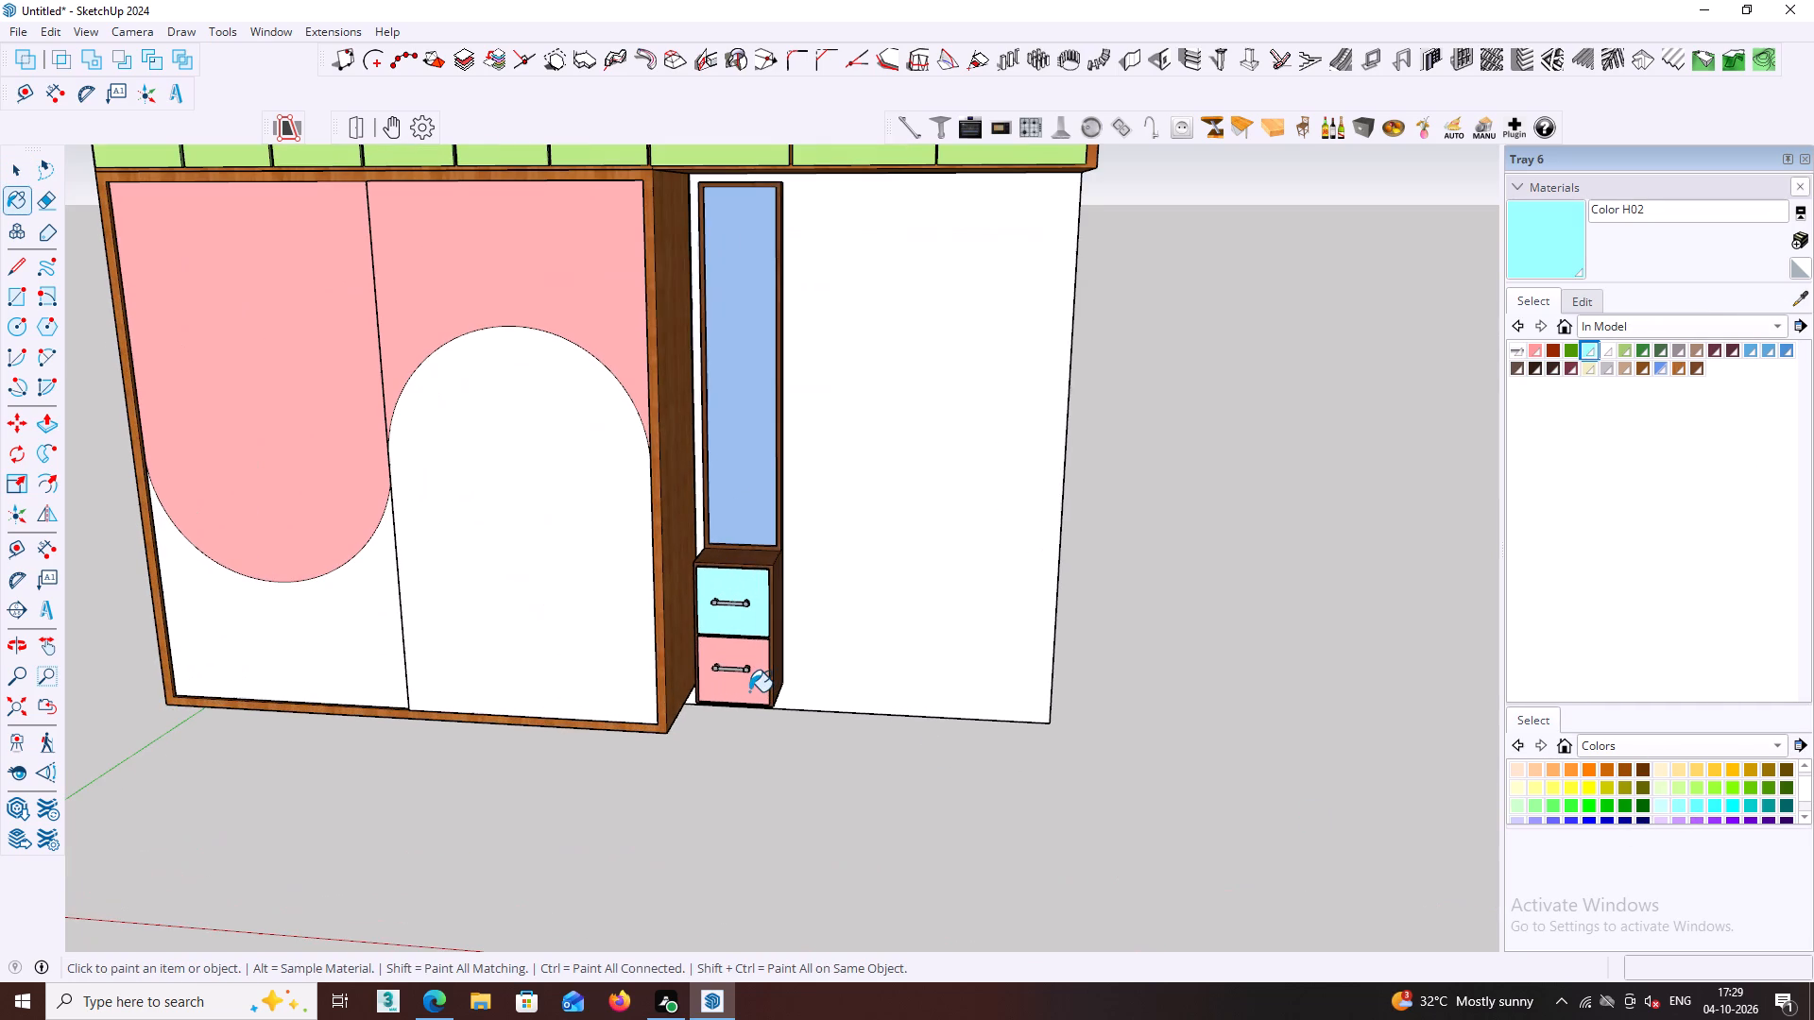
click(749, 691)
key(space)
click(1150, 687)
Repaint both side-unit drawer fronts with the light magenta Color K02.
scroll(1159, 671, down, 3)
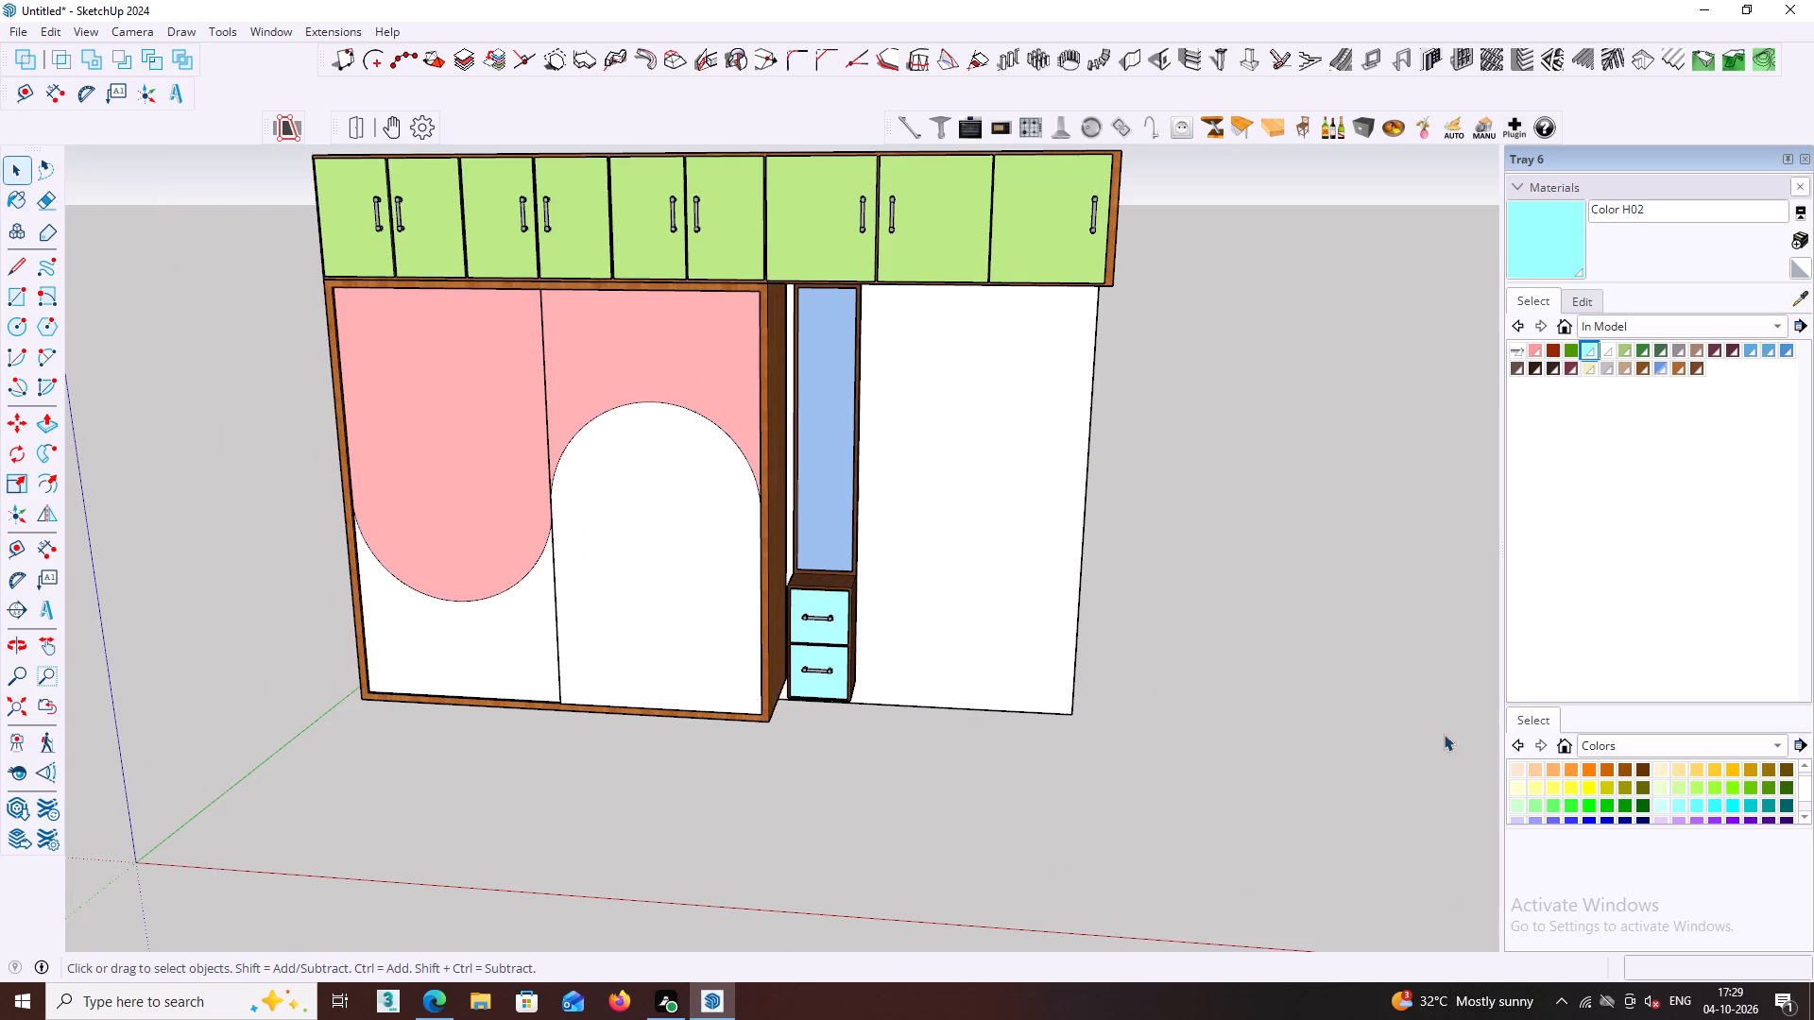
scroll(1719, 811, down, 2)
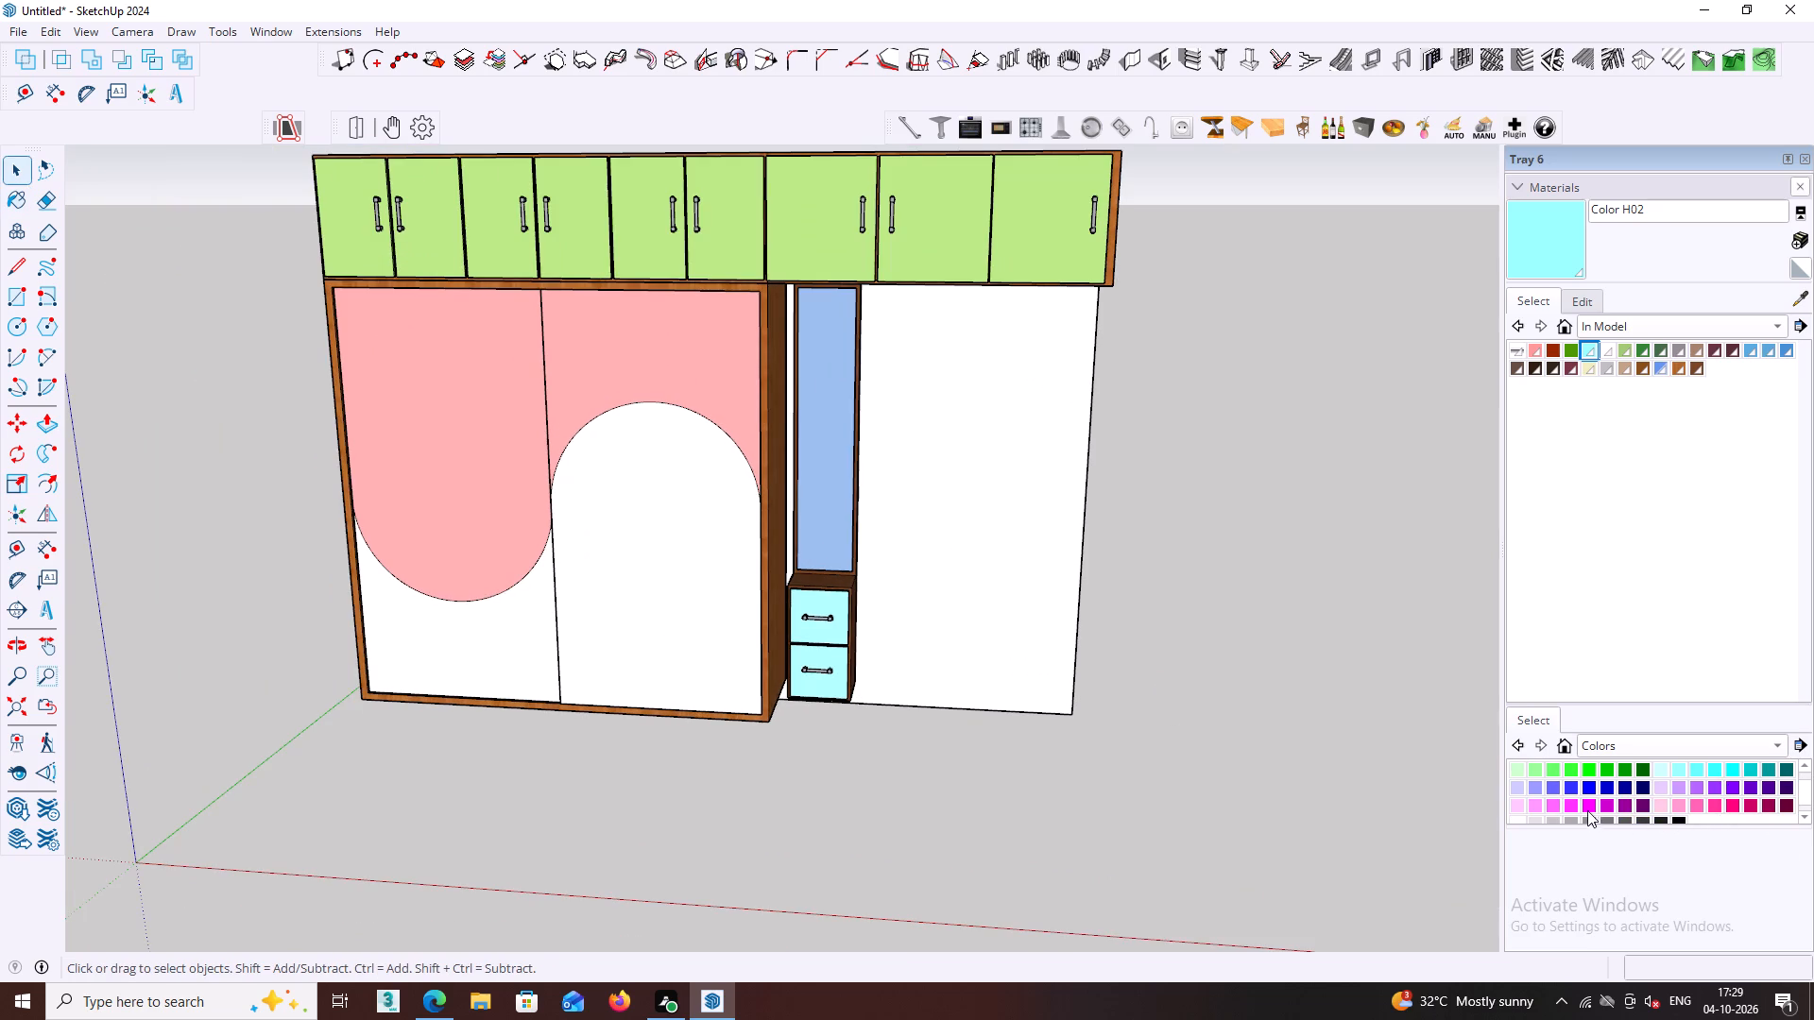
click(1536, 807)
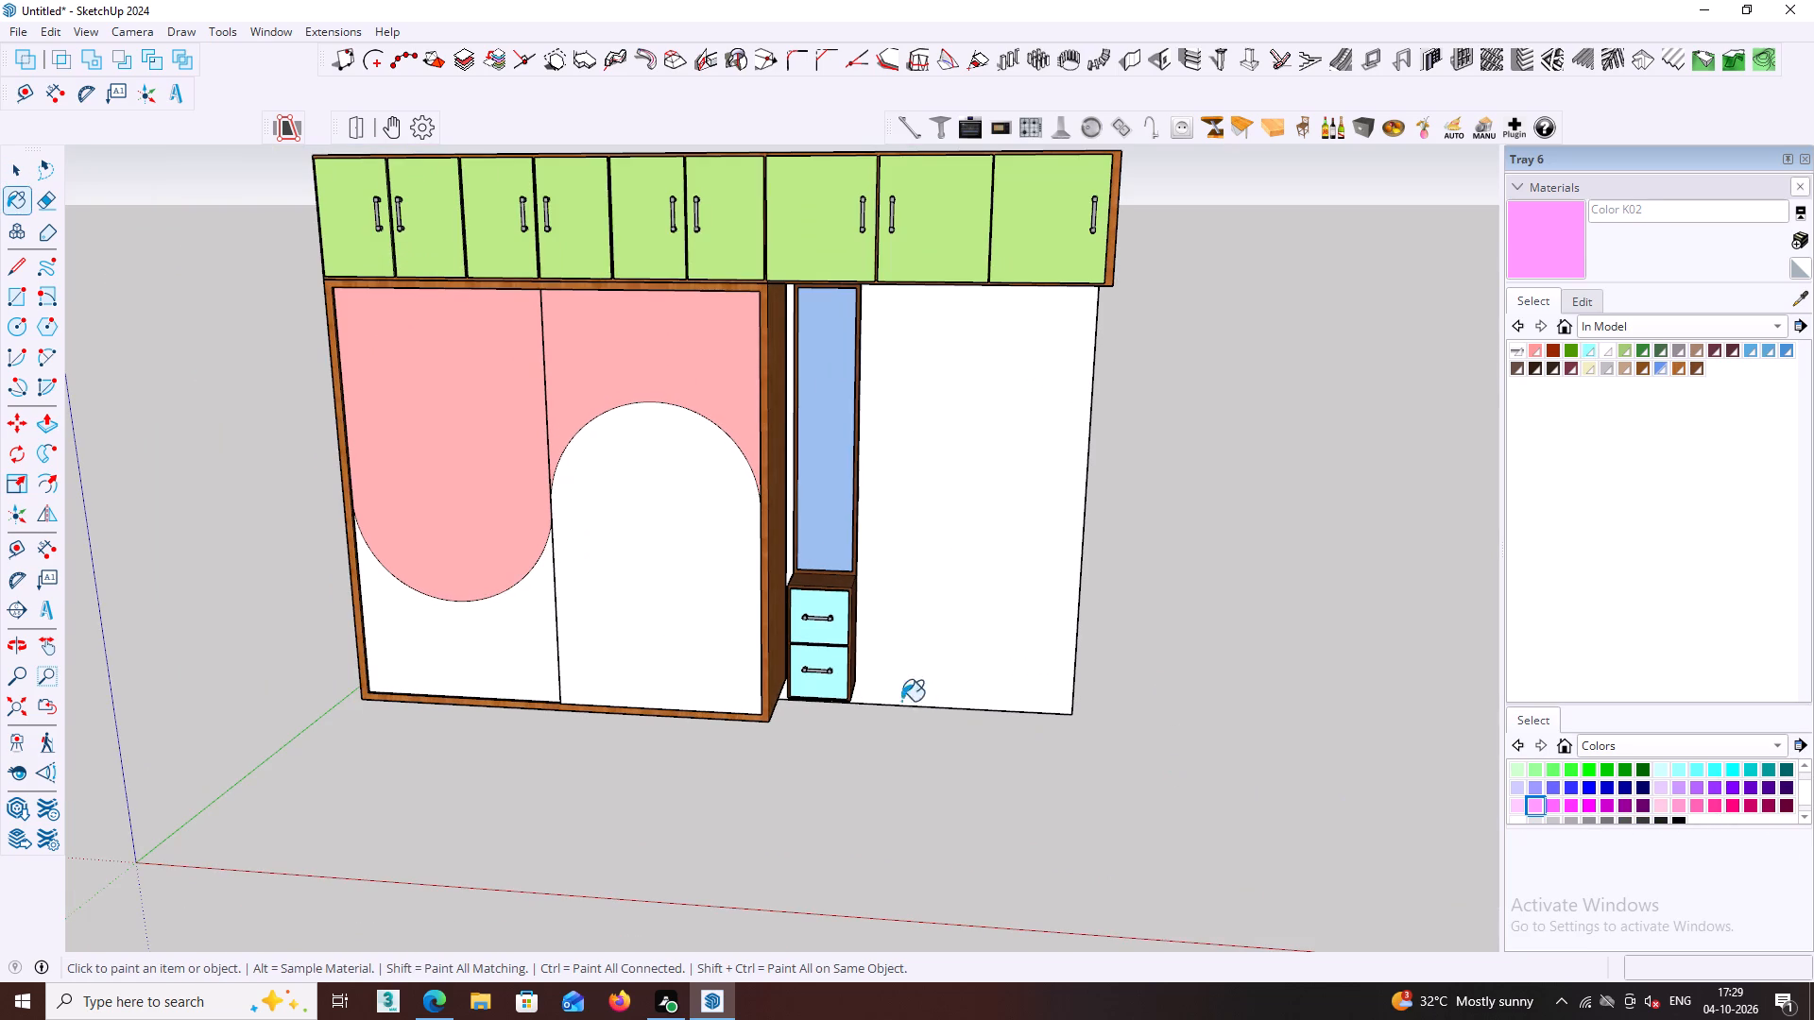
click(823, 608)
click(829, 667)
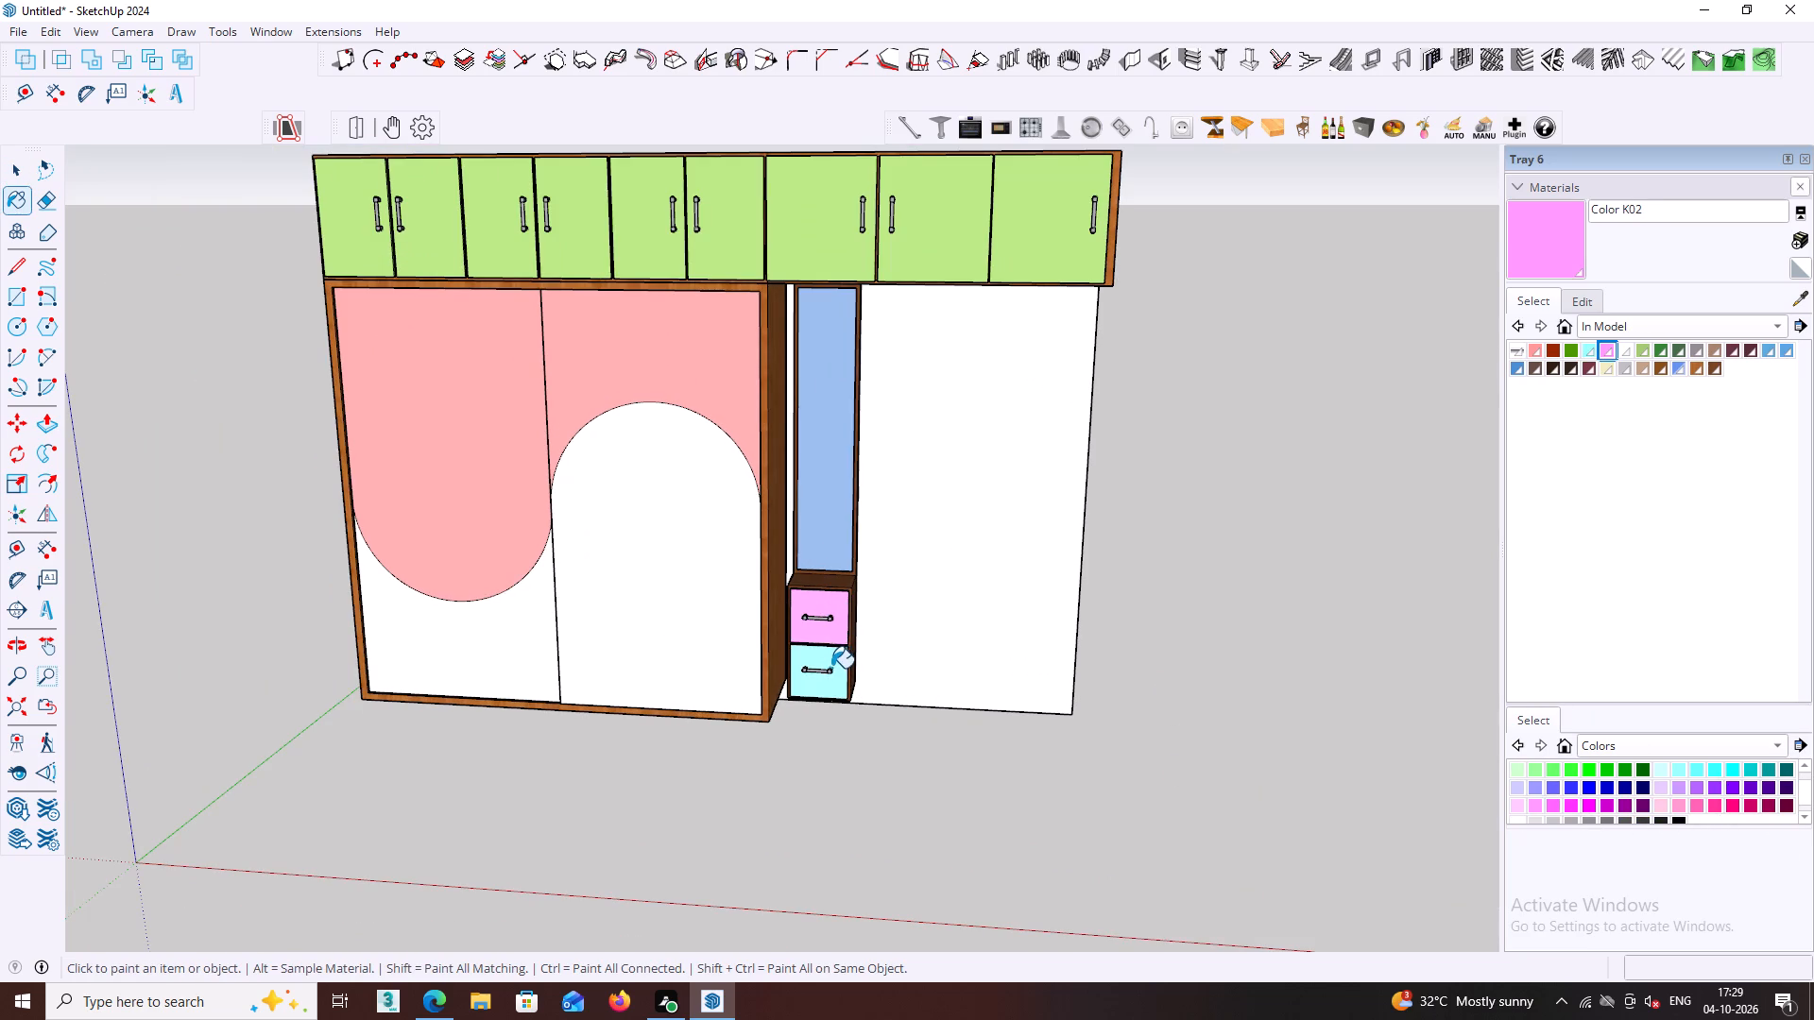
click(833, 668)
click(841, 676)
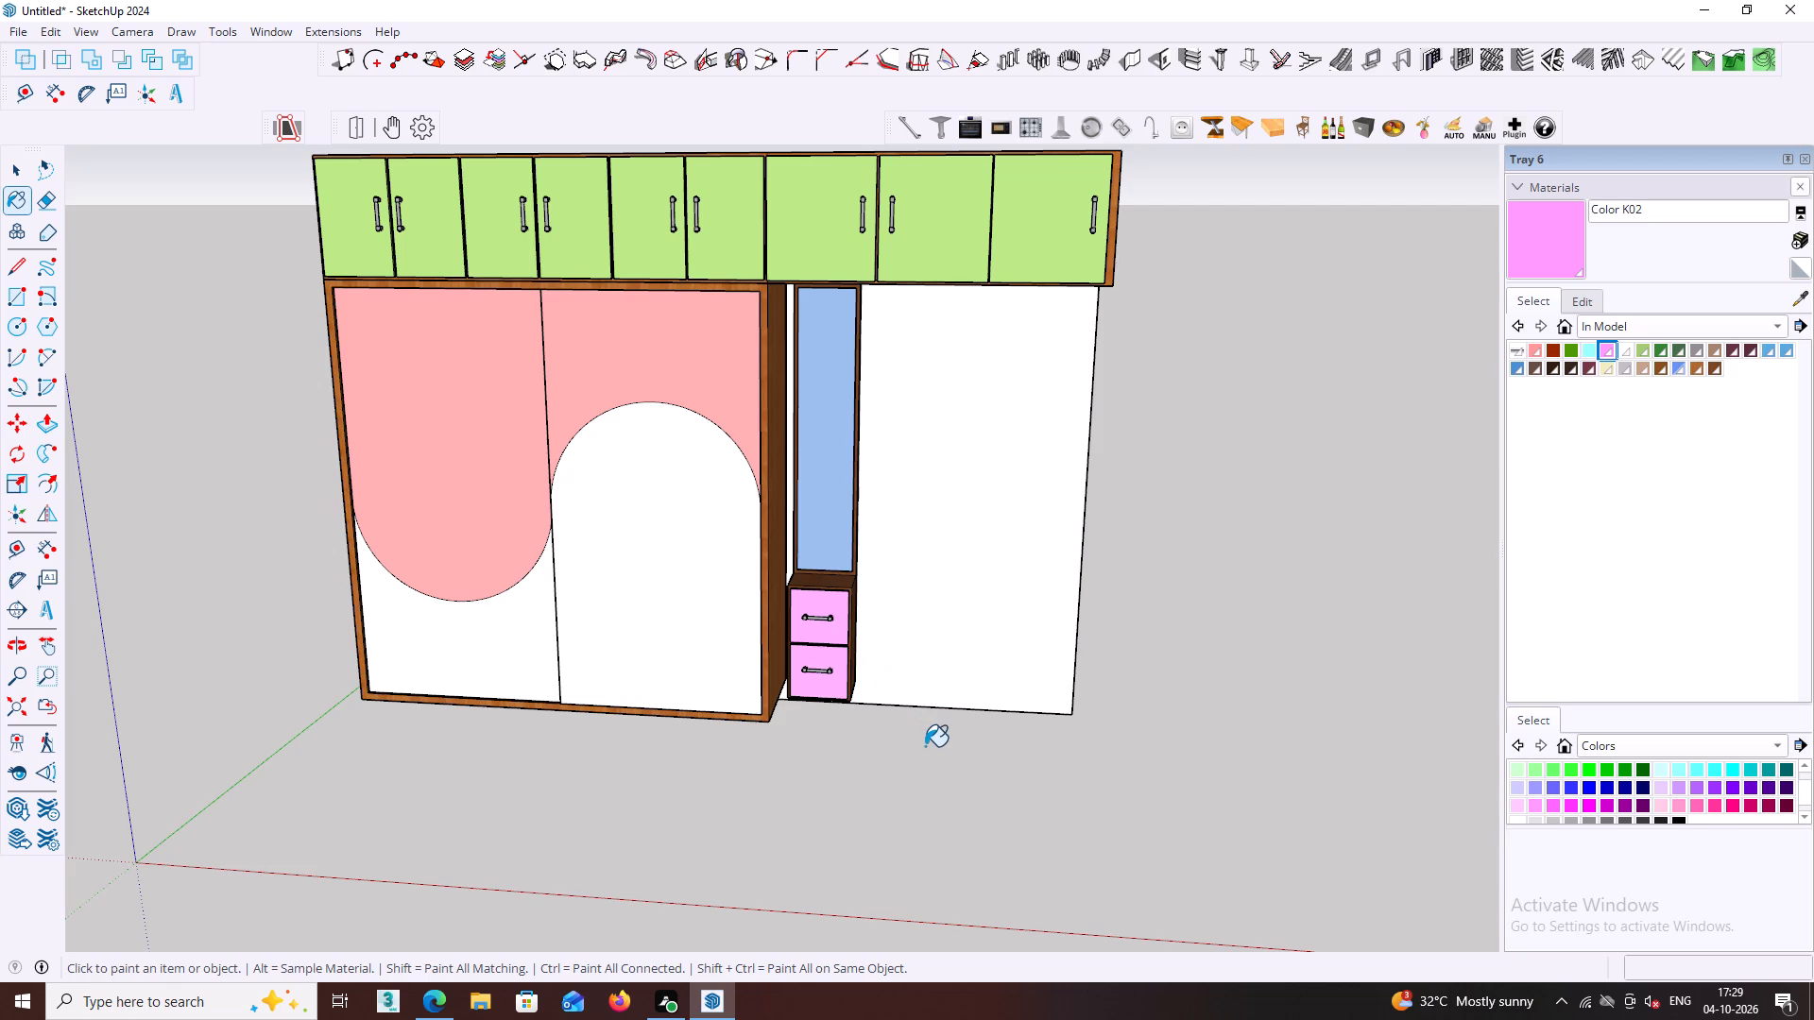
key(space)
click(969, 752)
Examine how the drawer colour looks against the rest of the wardrobe from several angles.
middle_drag(978, 747, 863, 767)
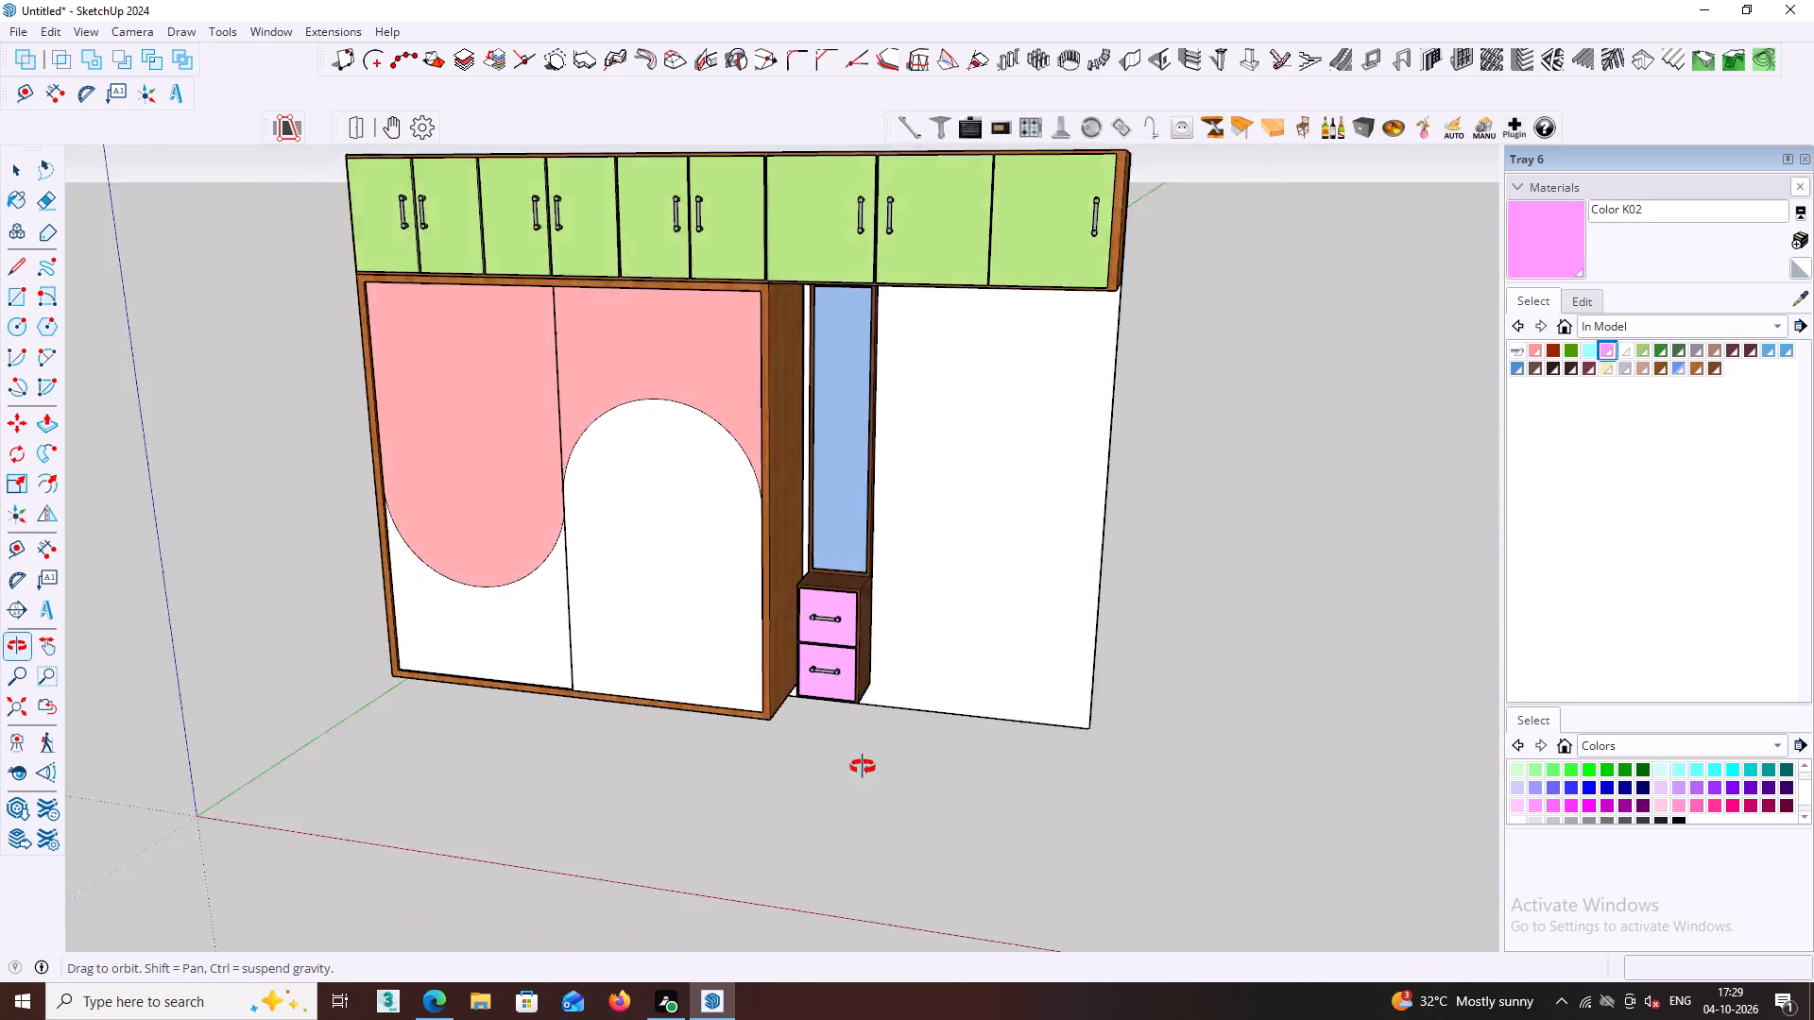
middle_drag(863, 767, 751, 763)
middle_drag(954, 757, 903, 765)
scroll(948, 757, down, 1)
middle_drag(930, 745, 817, 812)
scroll(862, 774, down, 1)
middle_drag(841, 799, 842, 812)
scroll(841, 799, down, 7)
middle_click(883, 771)
middle_drag(895, 778, 1164, 777)
shift+middle_drag(1469, 796, 1400, 720)
Repaint both side-unit drawer fronts with the hot pink Color L04.
scroll(1708, 760, down, 2)
middle_drag(1708, 765, 1710, 784)
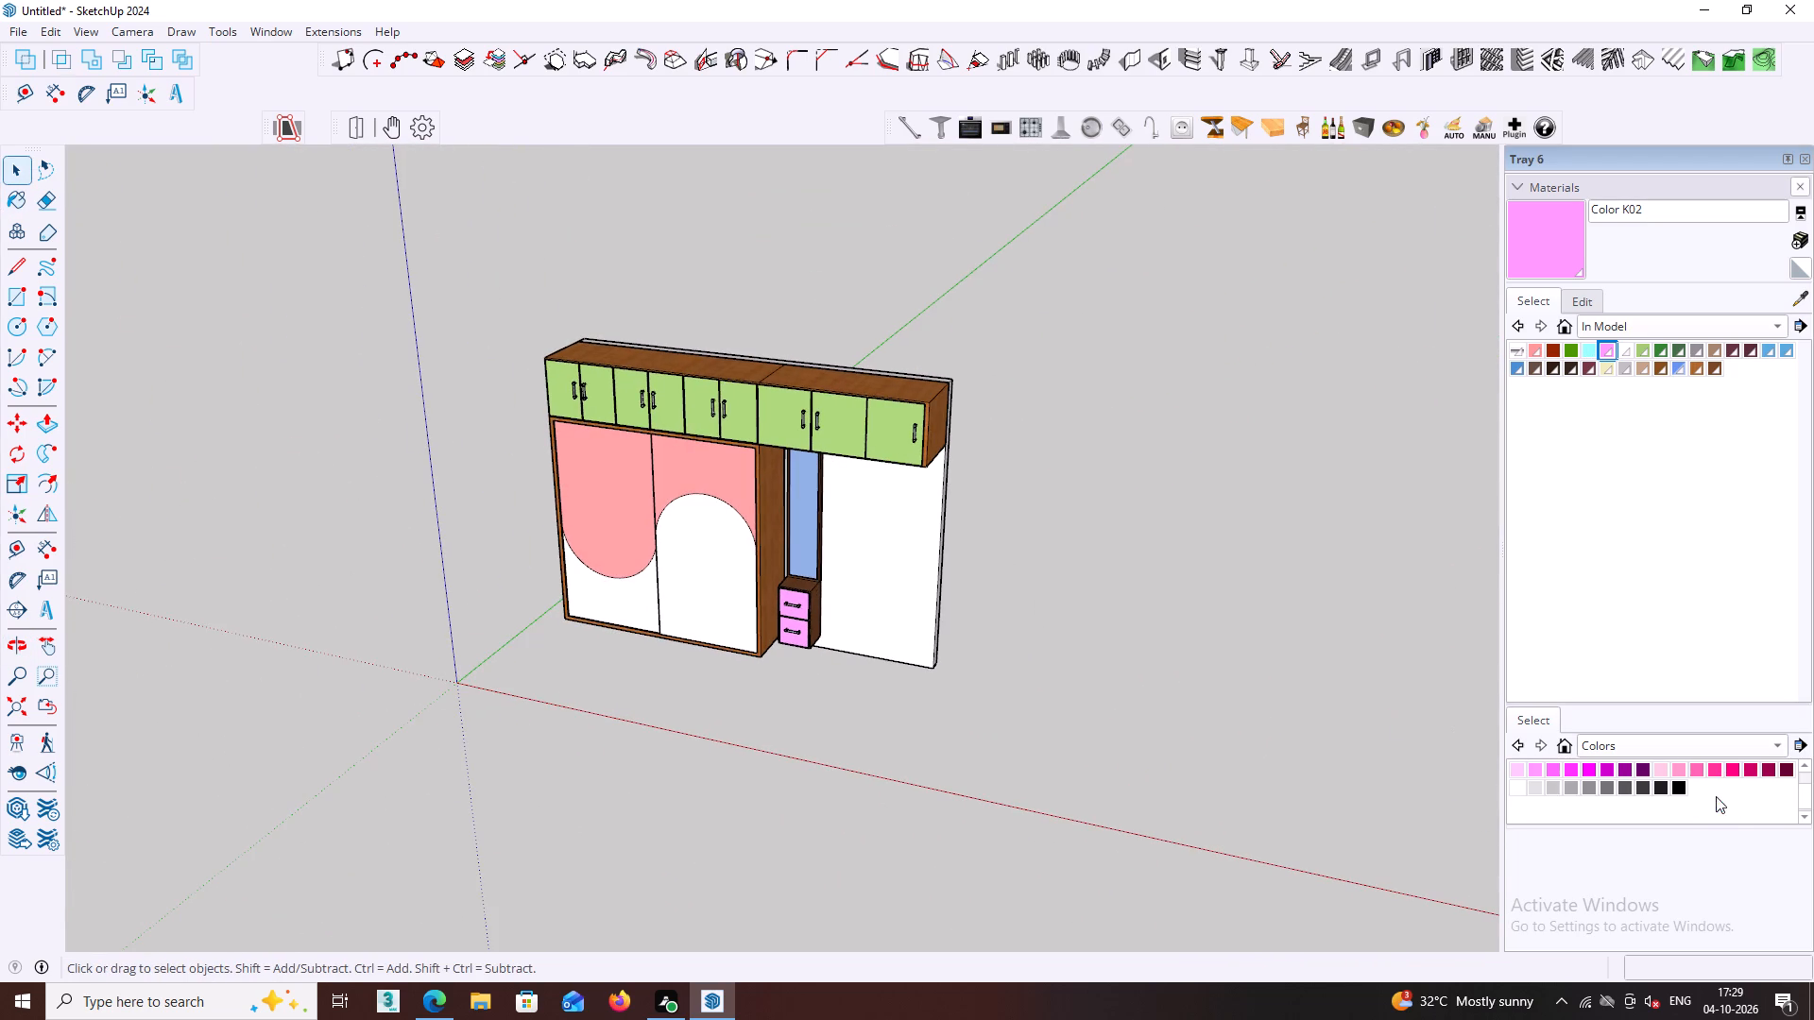
scroll(1716, 790, up, 1)
click(1716, 789)
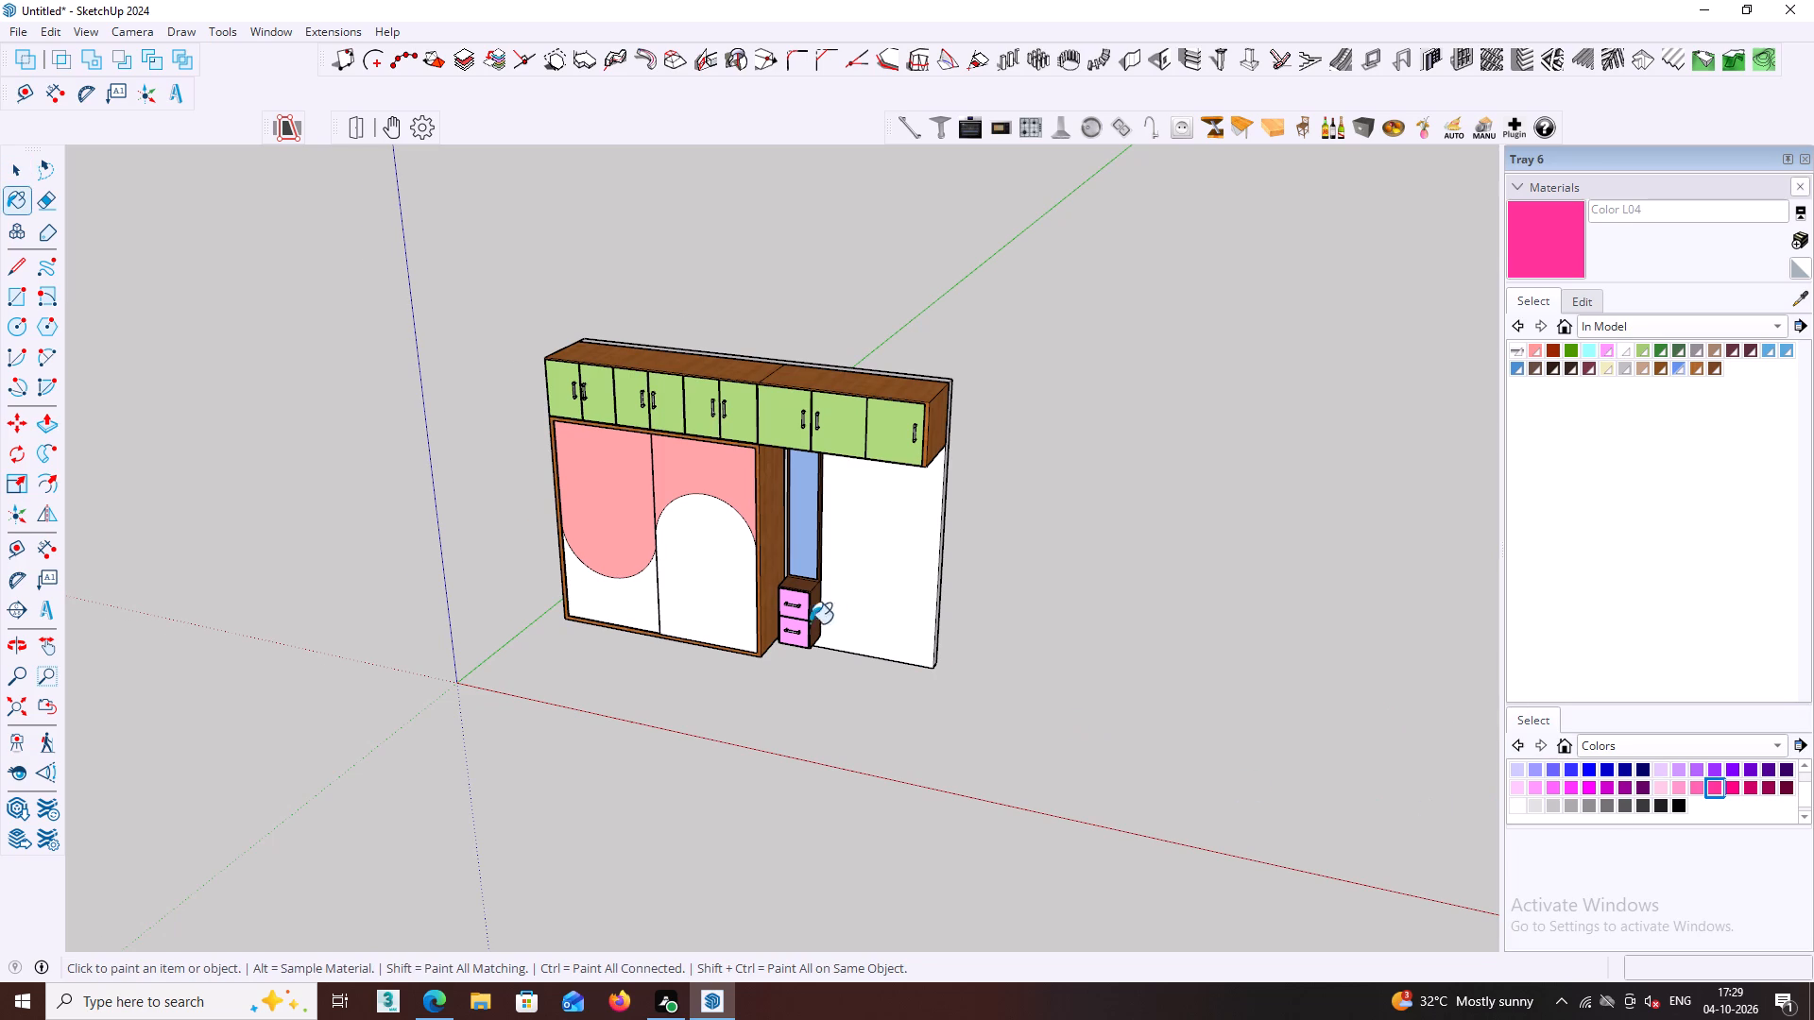
scroll(804, 616, up, 7)
click(805, 609)
click(802, 650)
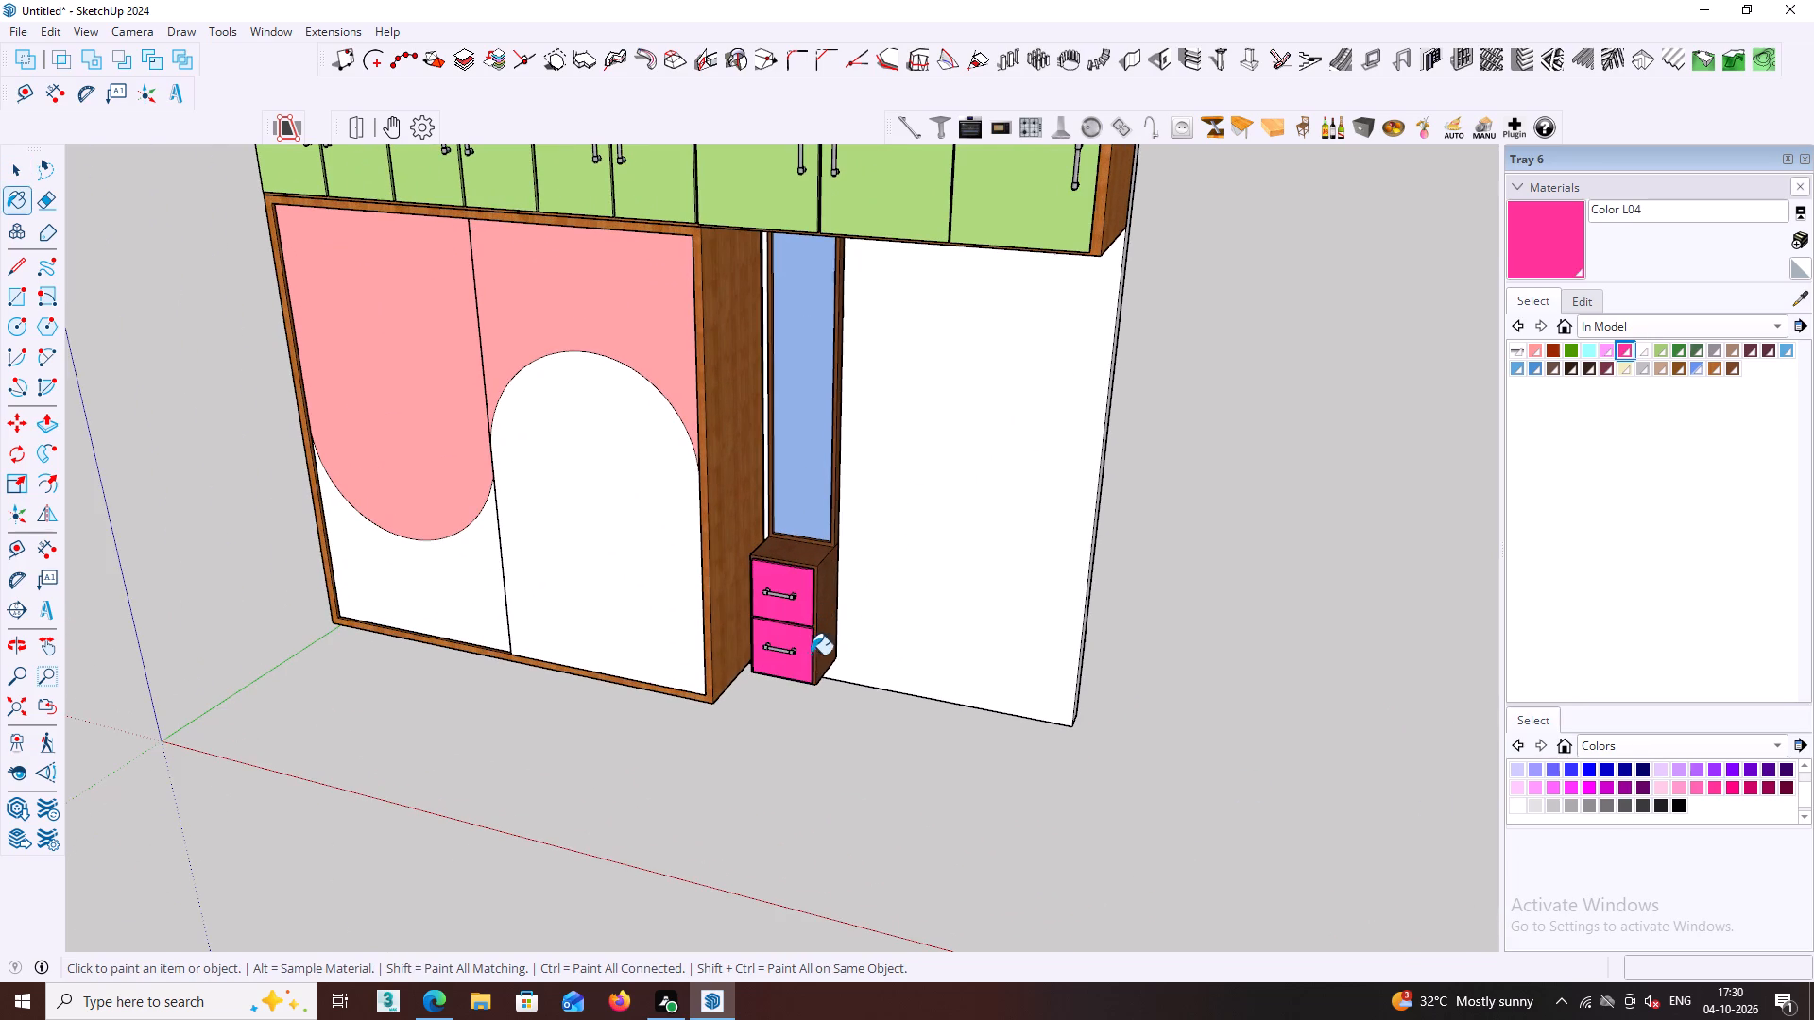
key(space)
click(1230, 640)
Examine the complete wardrobe with its recoloured drawers from the front, sides and above.
scroll(1220, 637, down, 5)
middle_click(1189, 605)
middle_drag(1189, 605, 1104, 666)
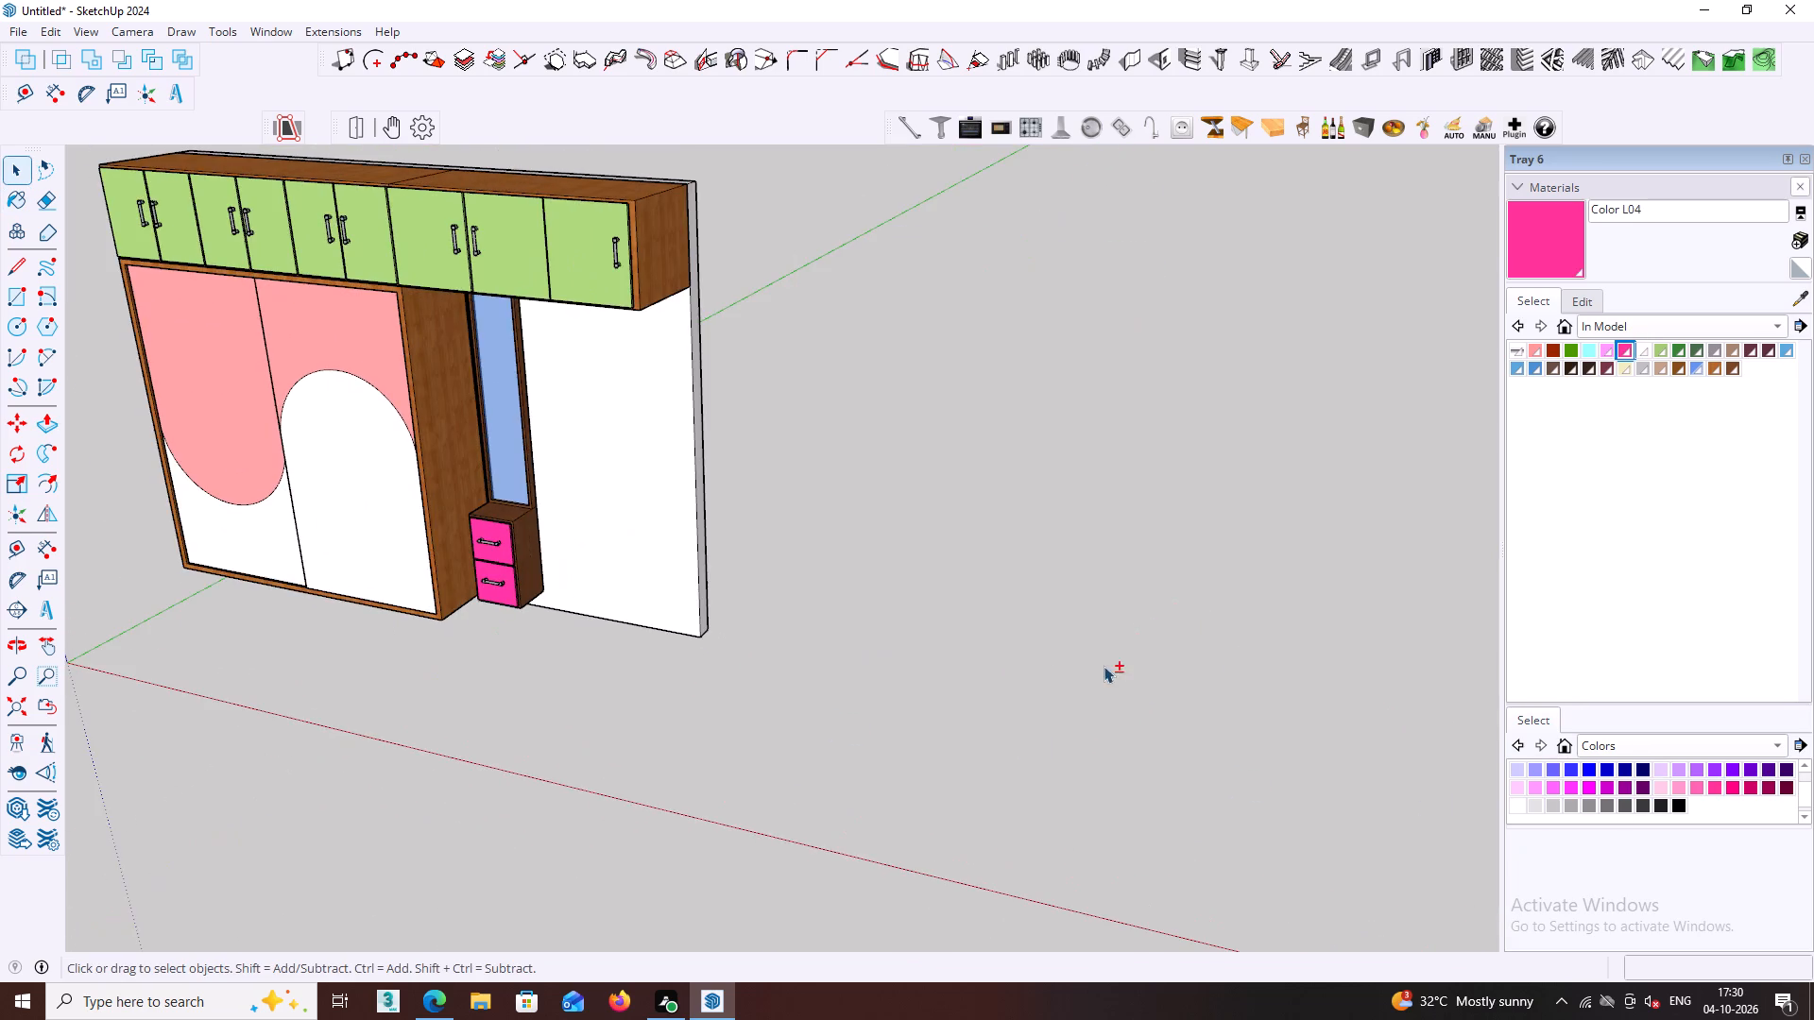
middle_drag(1104, 666, 1106, 659)
scroll(1097, 672, down, 3)
middle_drag(1084, 671, 1271, 704)
middle_drag(1060, 664, 1274, 722)
middle_drag(964, 644, 1216, 643)
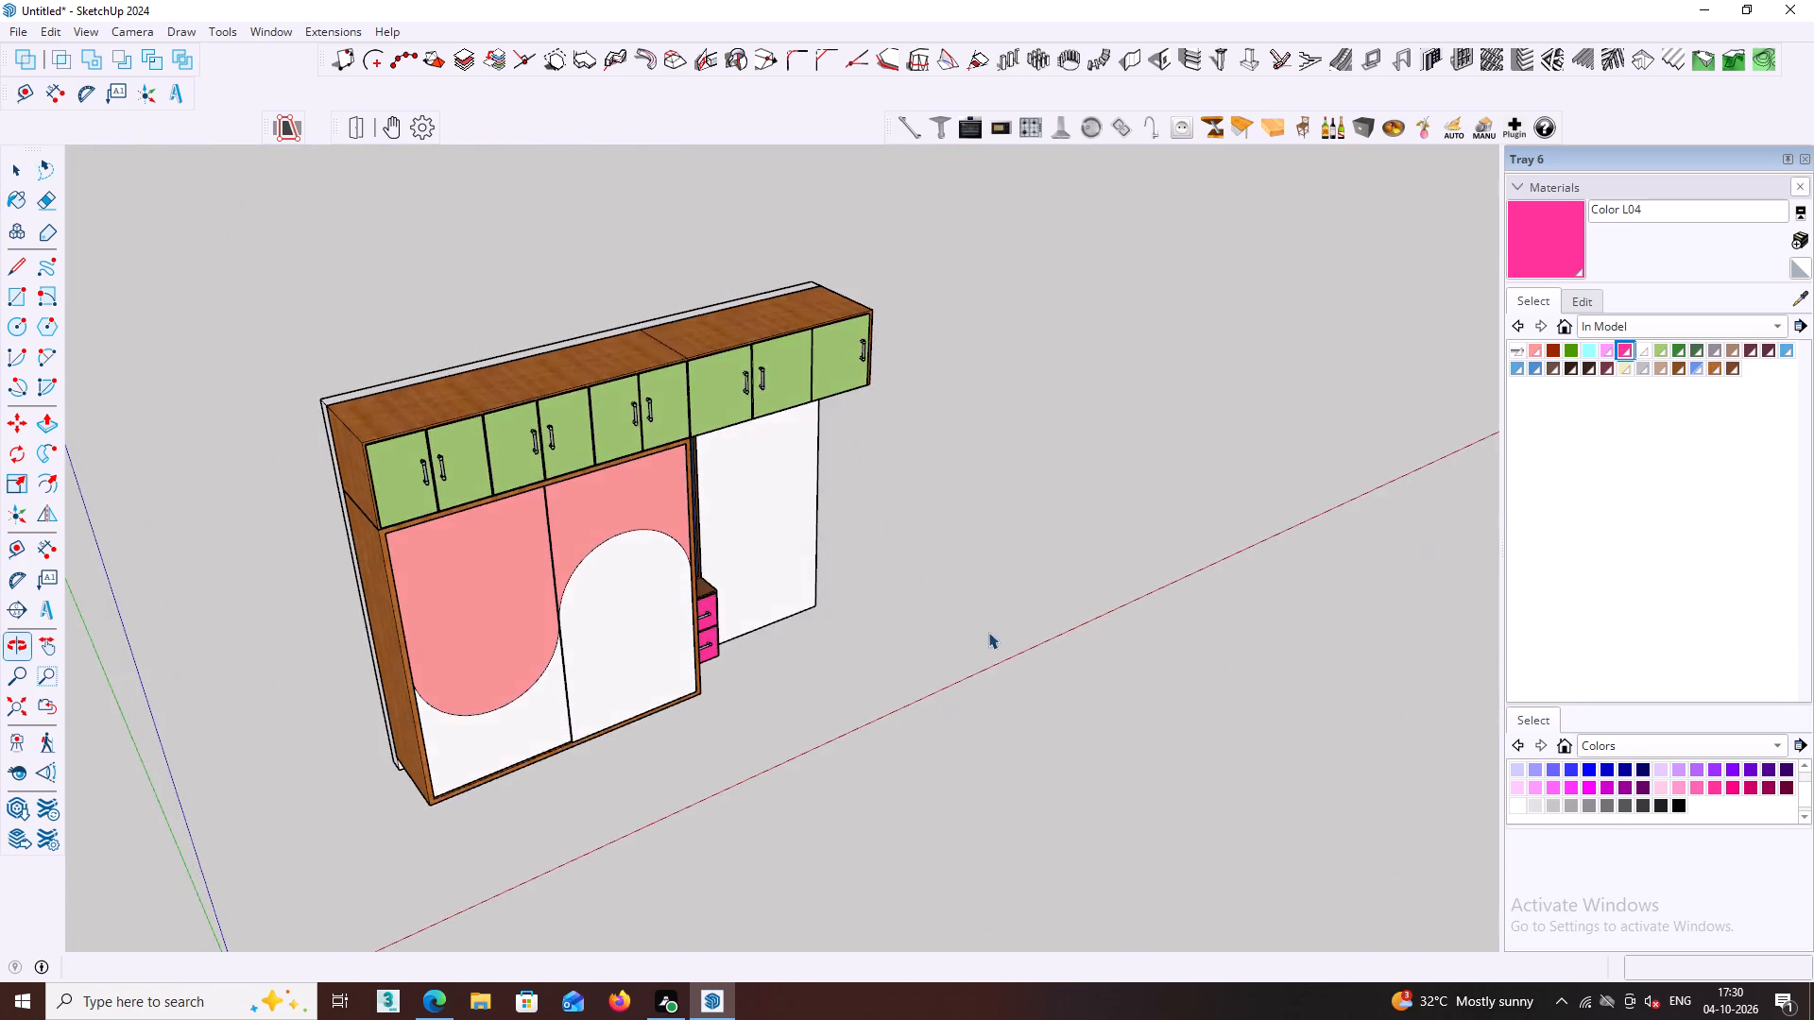
shift+middle_drag(986, 631, 1157, 632)
middle_drag(1155, 632, 909, 366)
middle_drag(918, 447, 618, 572)
scroll(621, 569, down, 1)
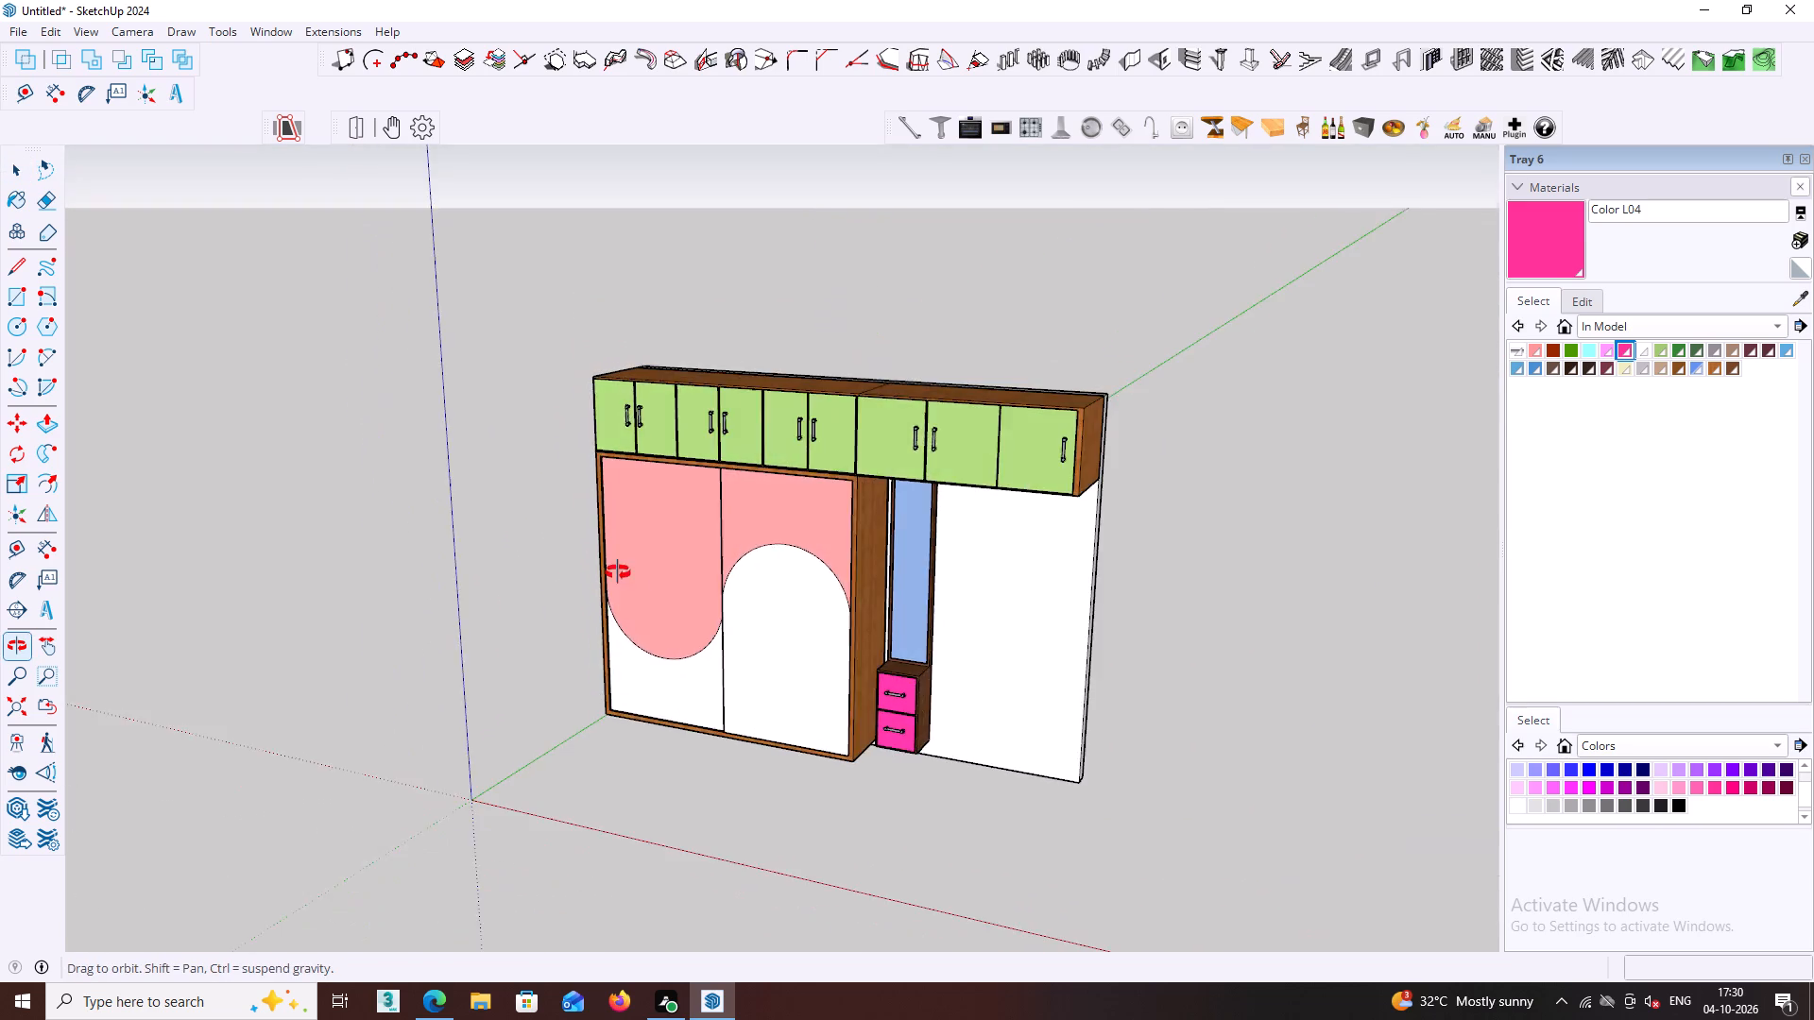
middle_drag(618, 572, 617, 573)
middle_drag(1001, 487, 775, 551)
middle_click(823, 535)
scroll(823, 535, down, 7)
middle_drag(917, 559, 917, 574)
middle_click(996, 628)
middle_drag(985, 639, 1054, 614)
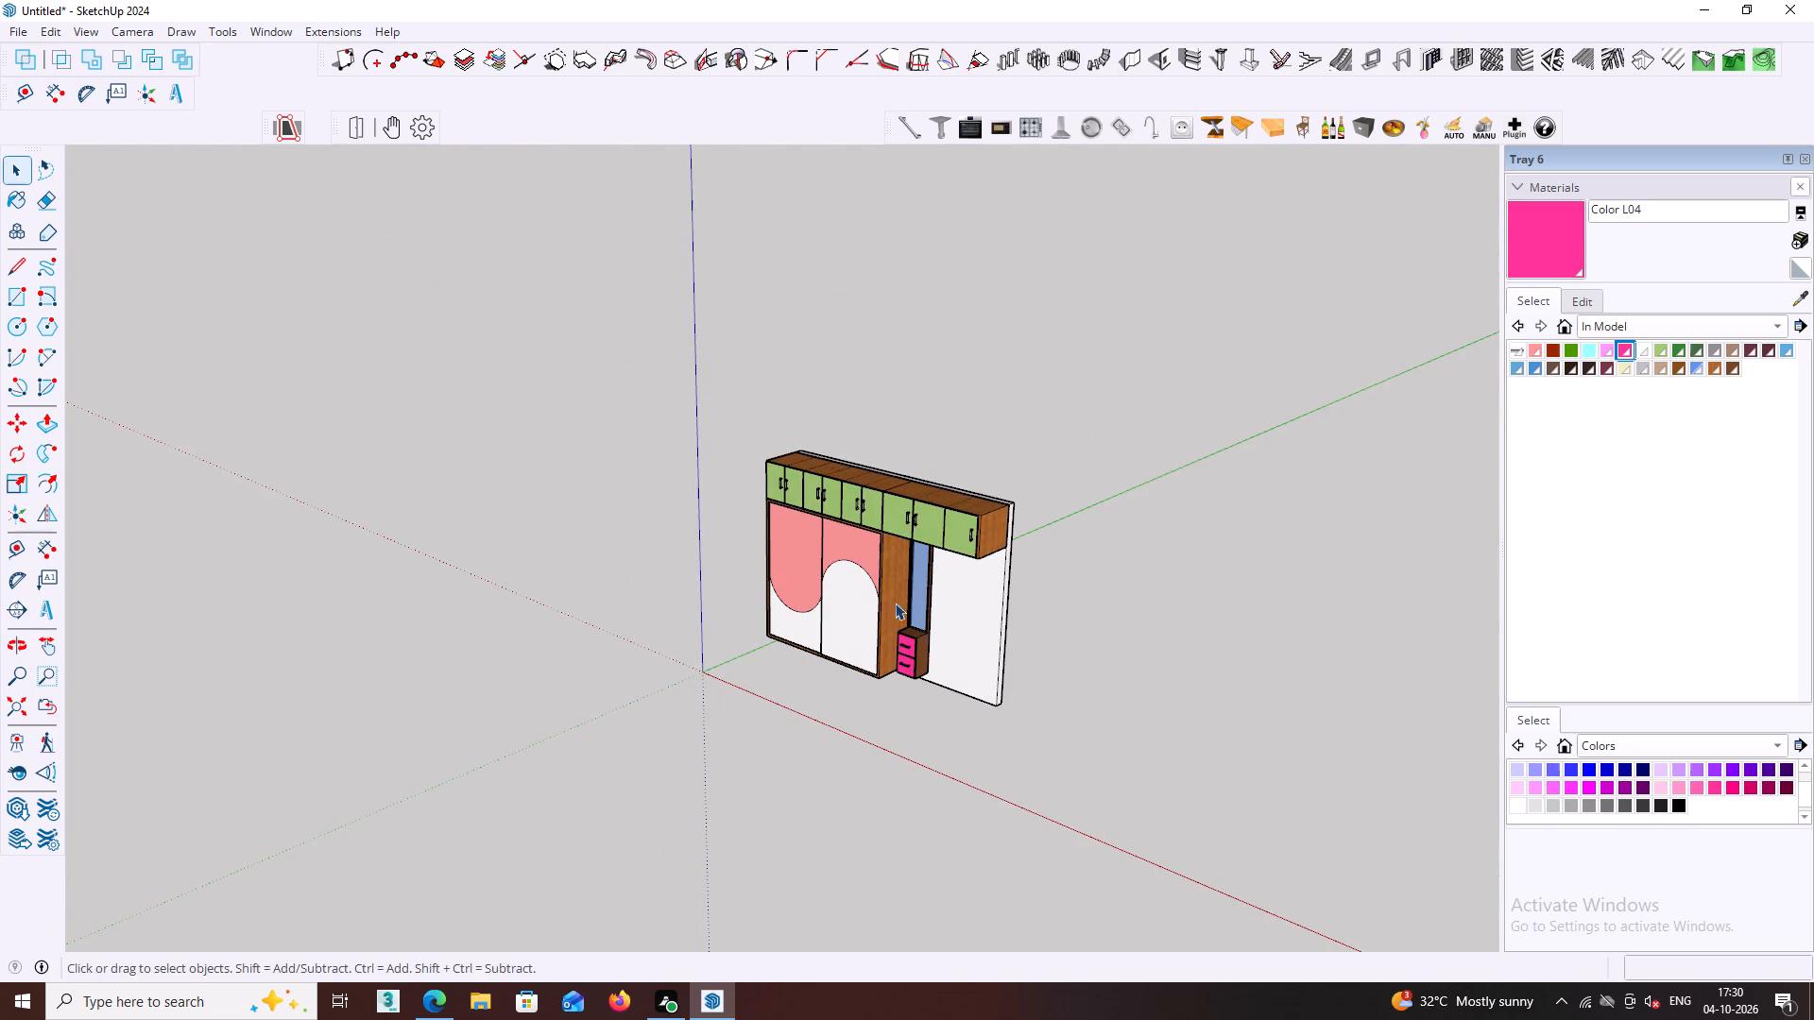
middle_drag(897, 596, 1084, 594)
scroll(1003, 630, down, 3)
middle_drag(1004, 676, 840, 683)
middle_drag(771, 664, 995, 626)
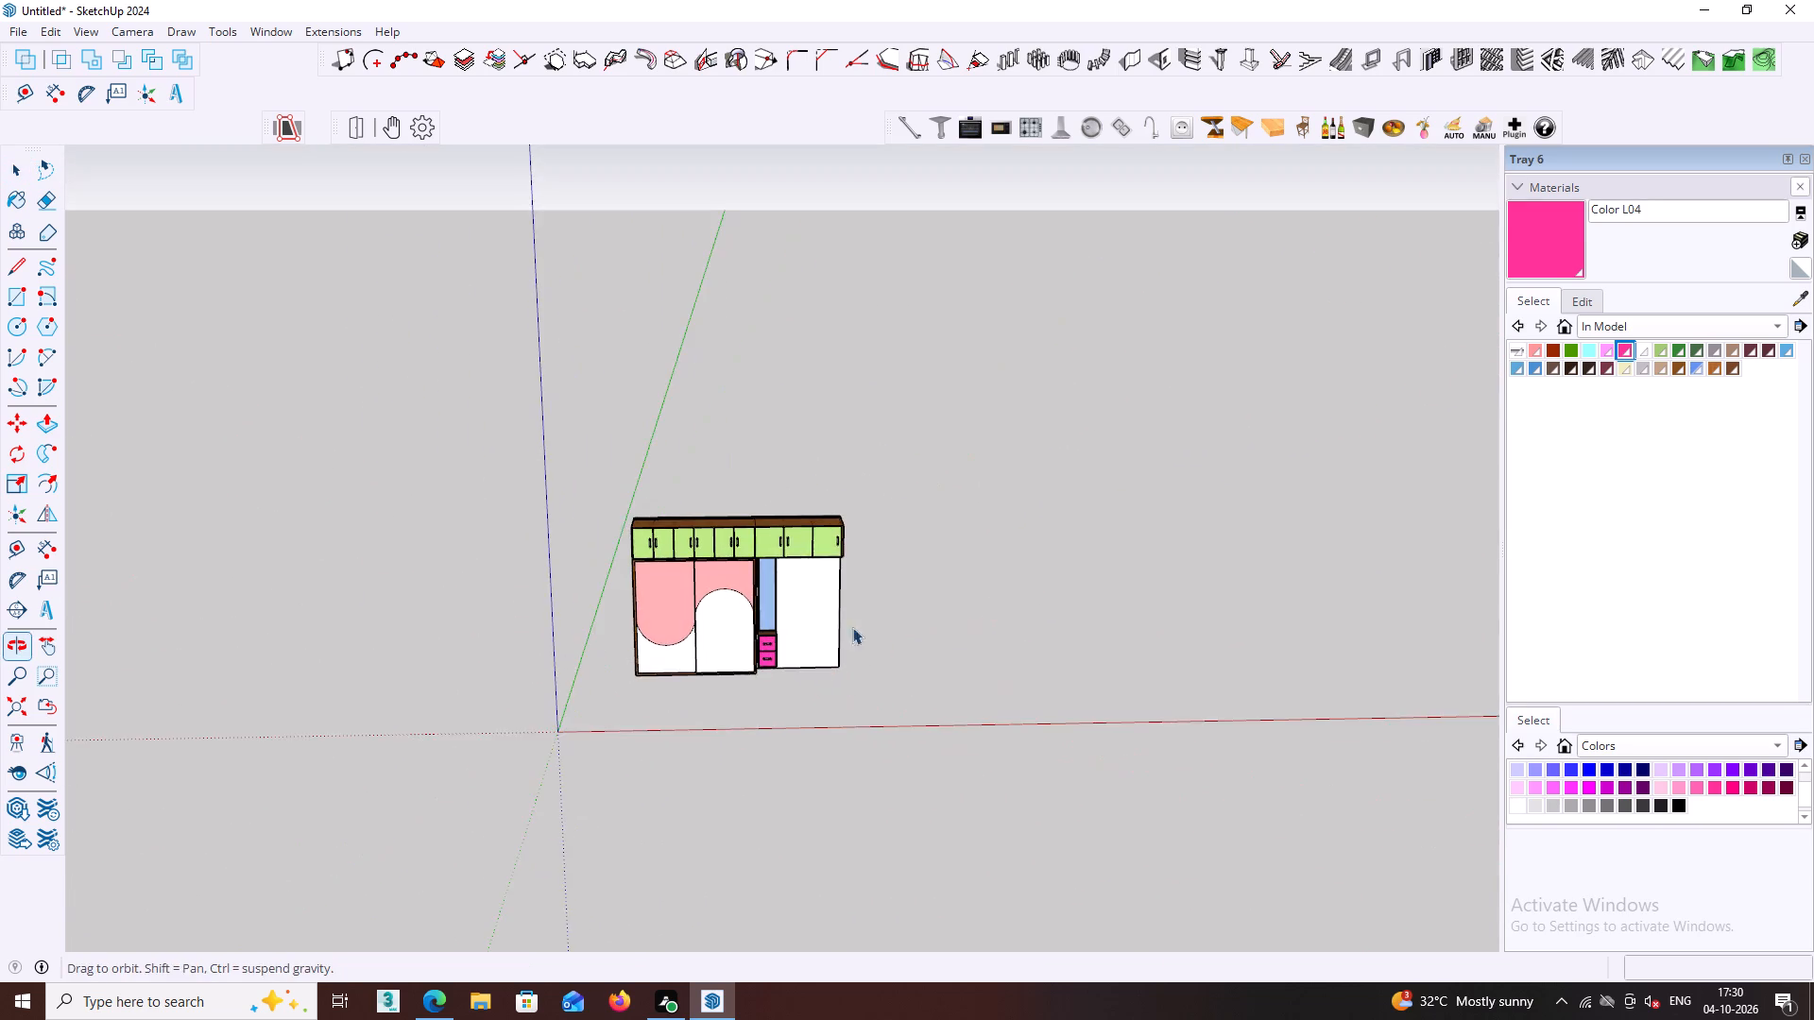
scroll(706, 620, up, 3)
middle_drag(663, 623, 782, 611)
scroll(604, 607, up, 9)
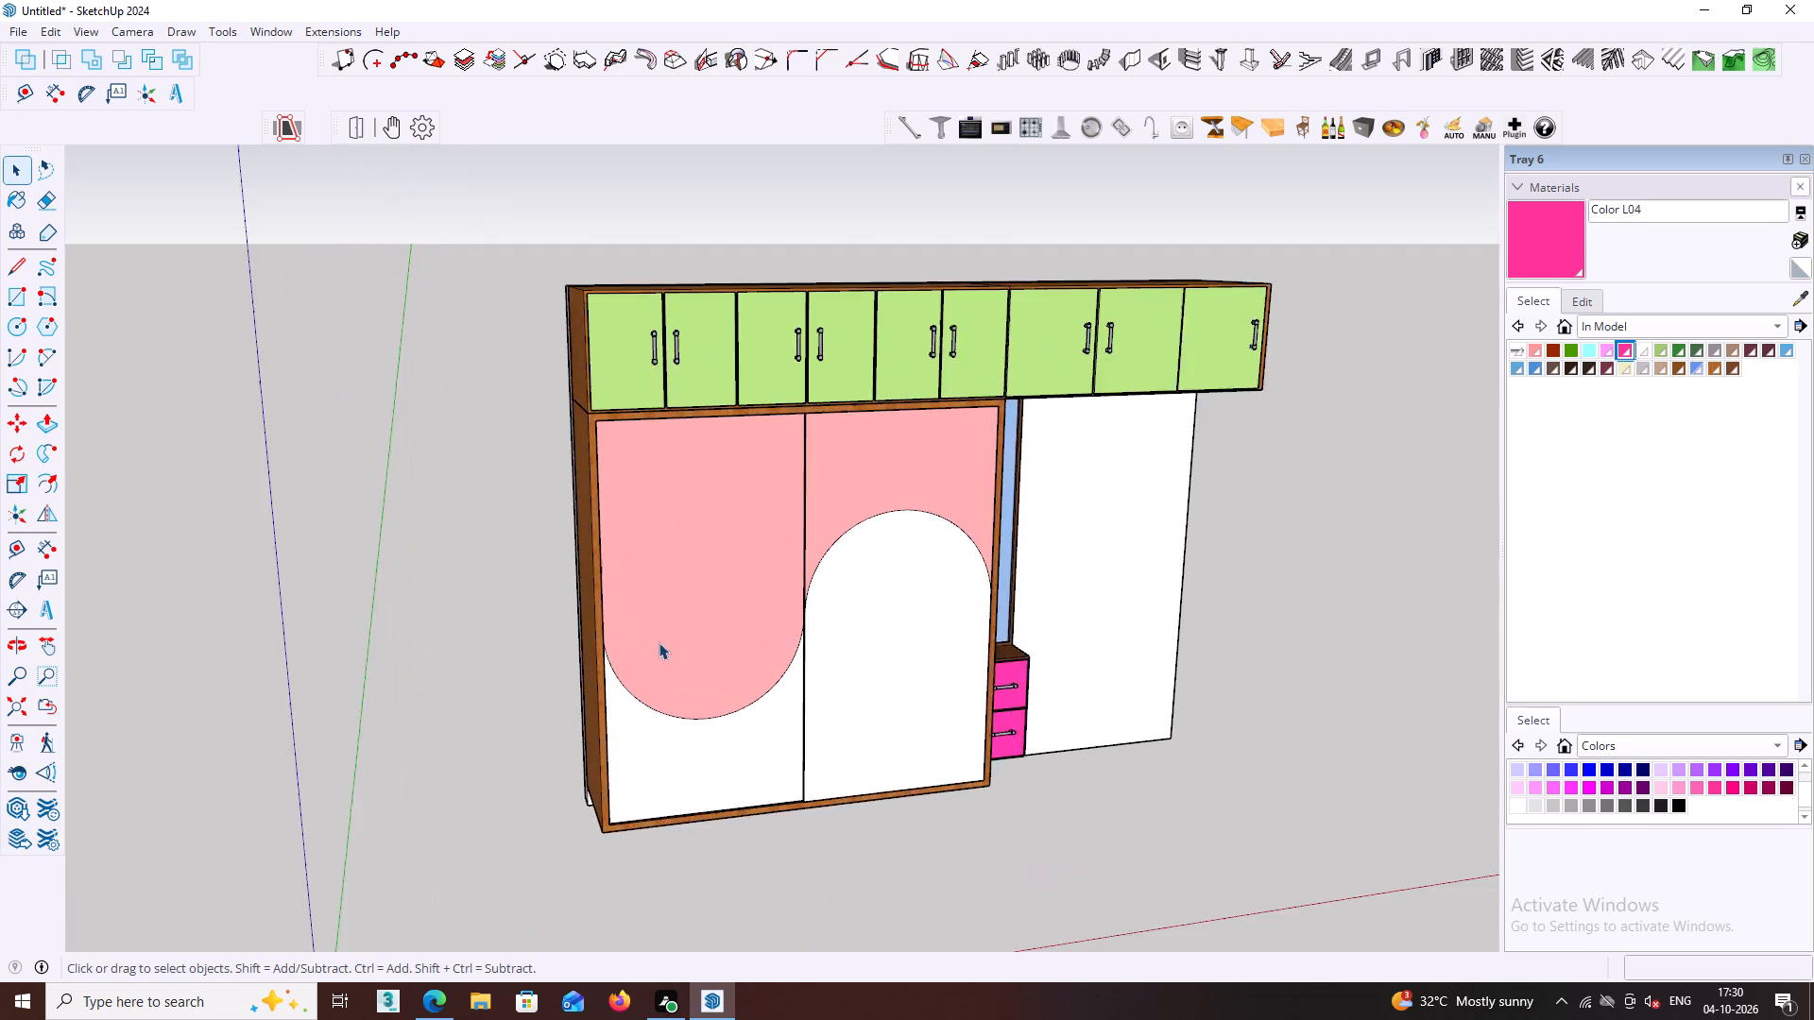
Examine the whole wardrobe with its overhead cabinets and side unit from the front, side and above.
middle_drag(659, 642, 924, 638)
scroll(933, 639, down, 2)
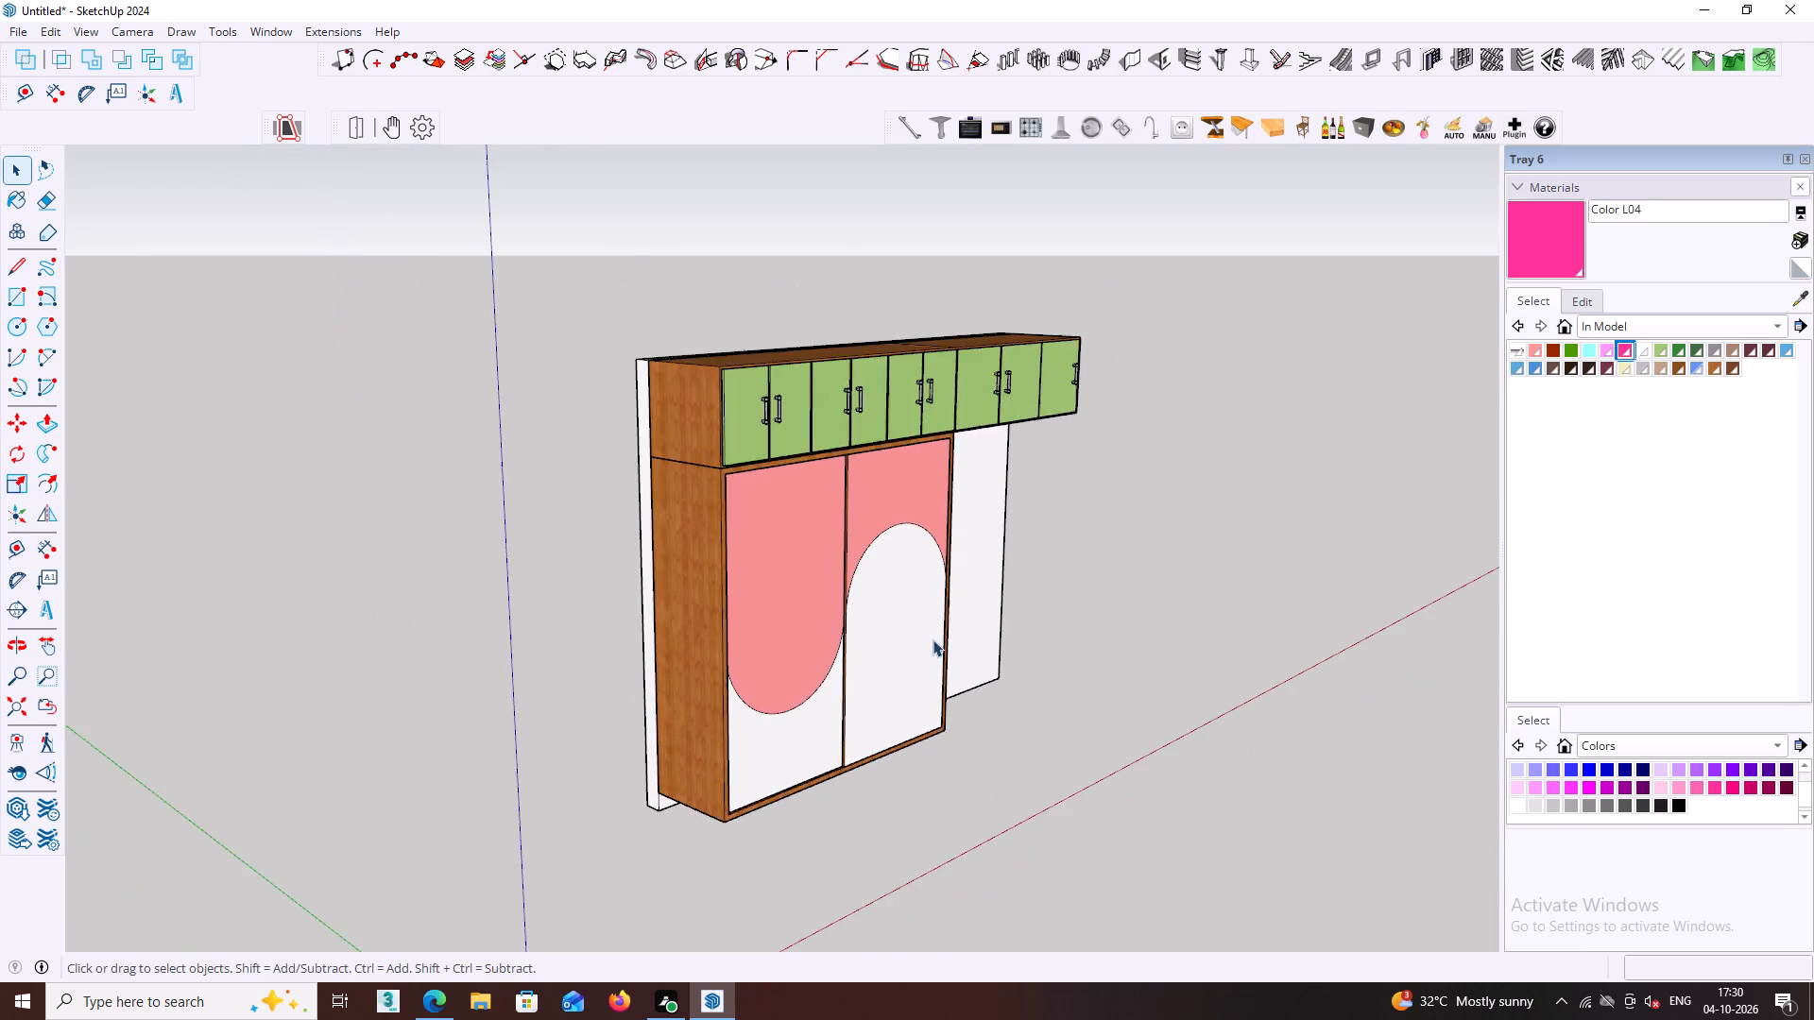
scroll(933, 639, down, 3)
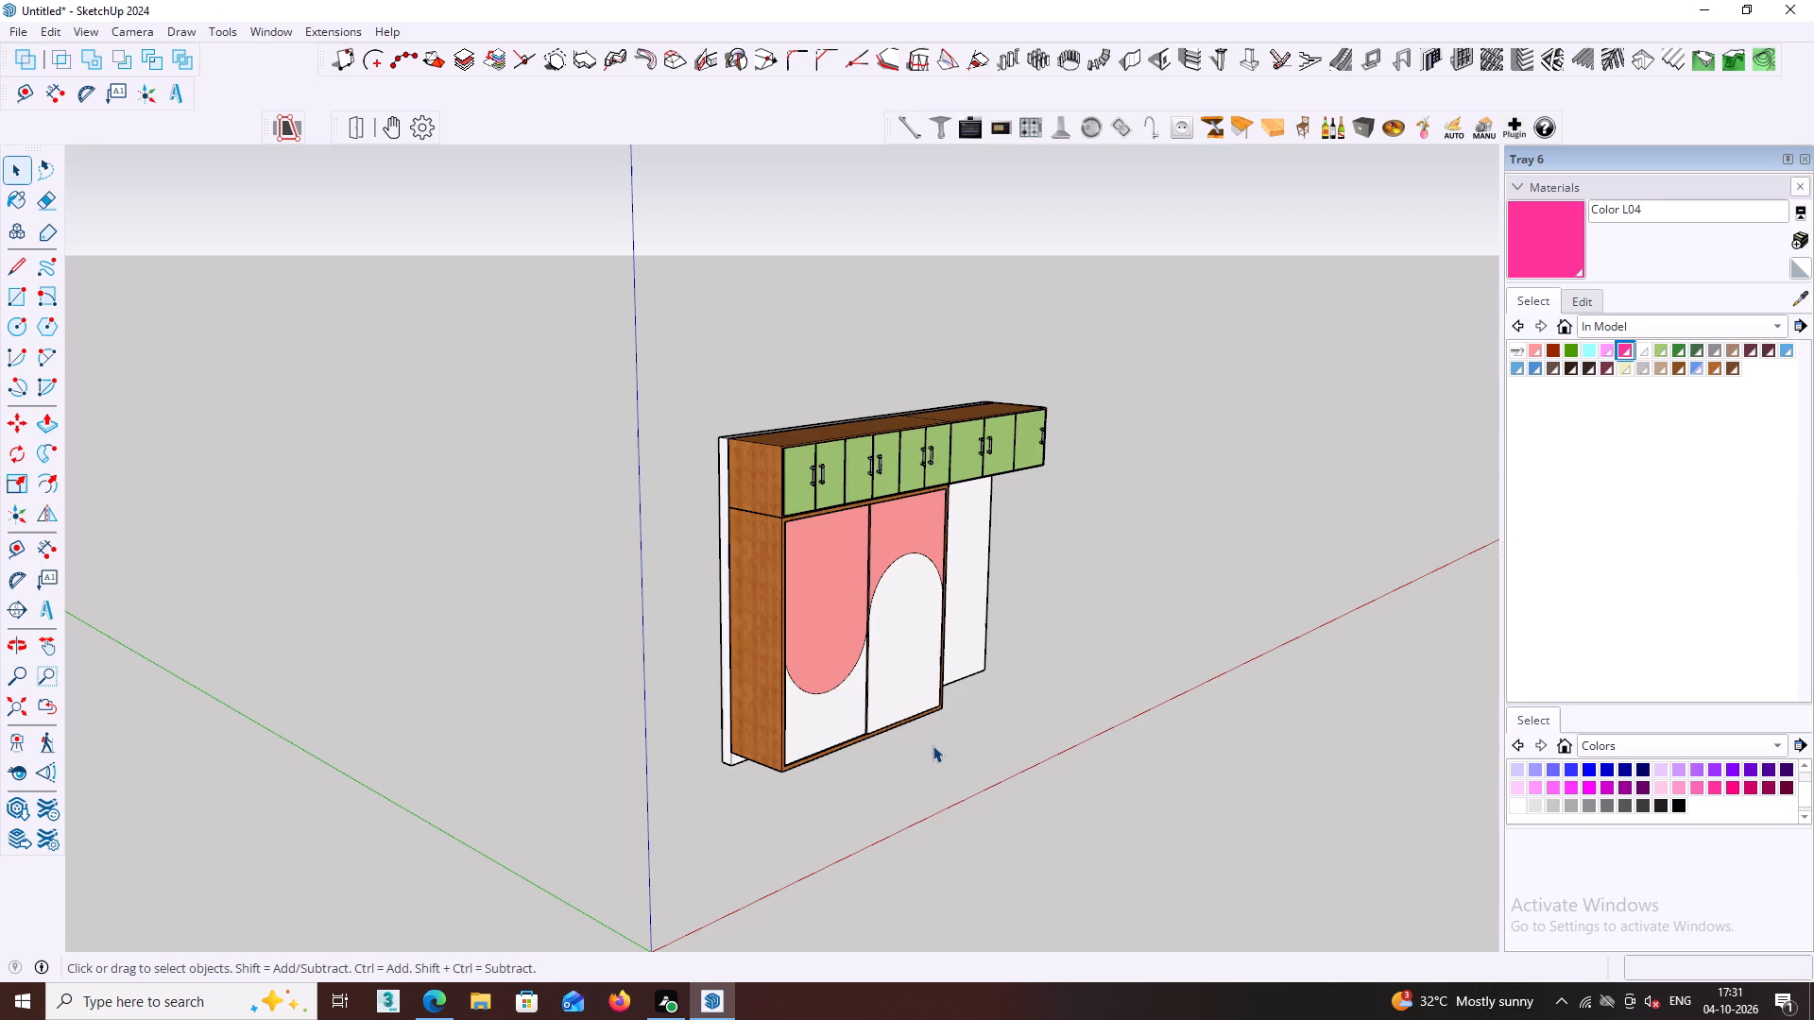
shift+middle_drag(916, 753, 612, 667)
shift+scroll(813, 716, down, 1)
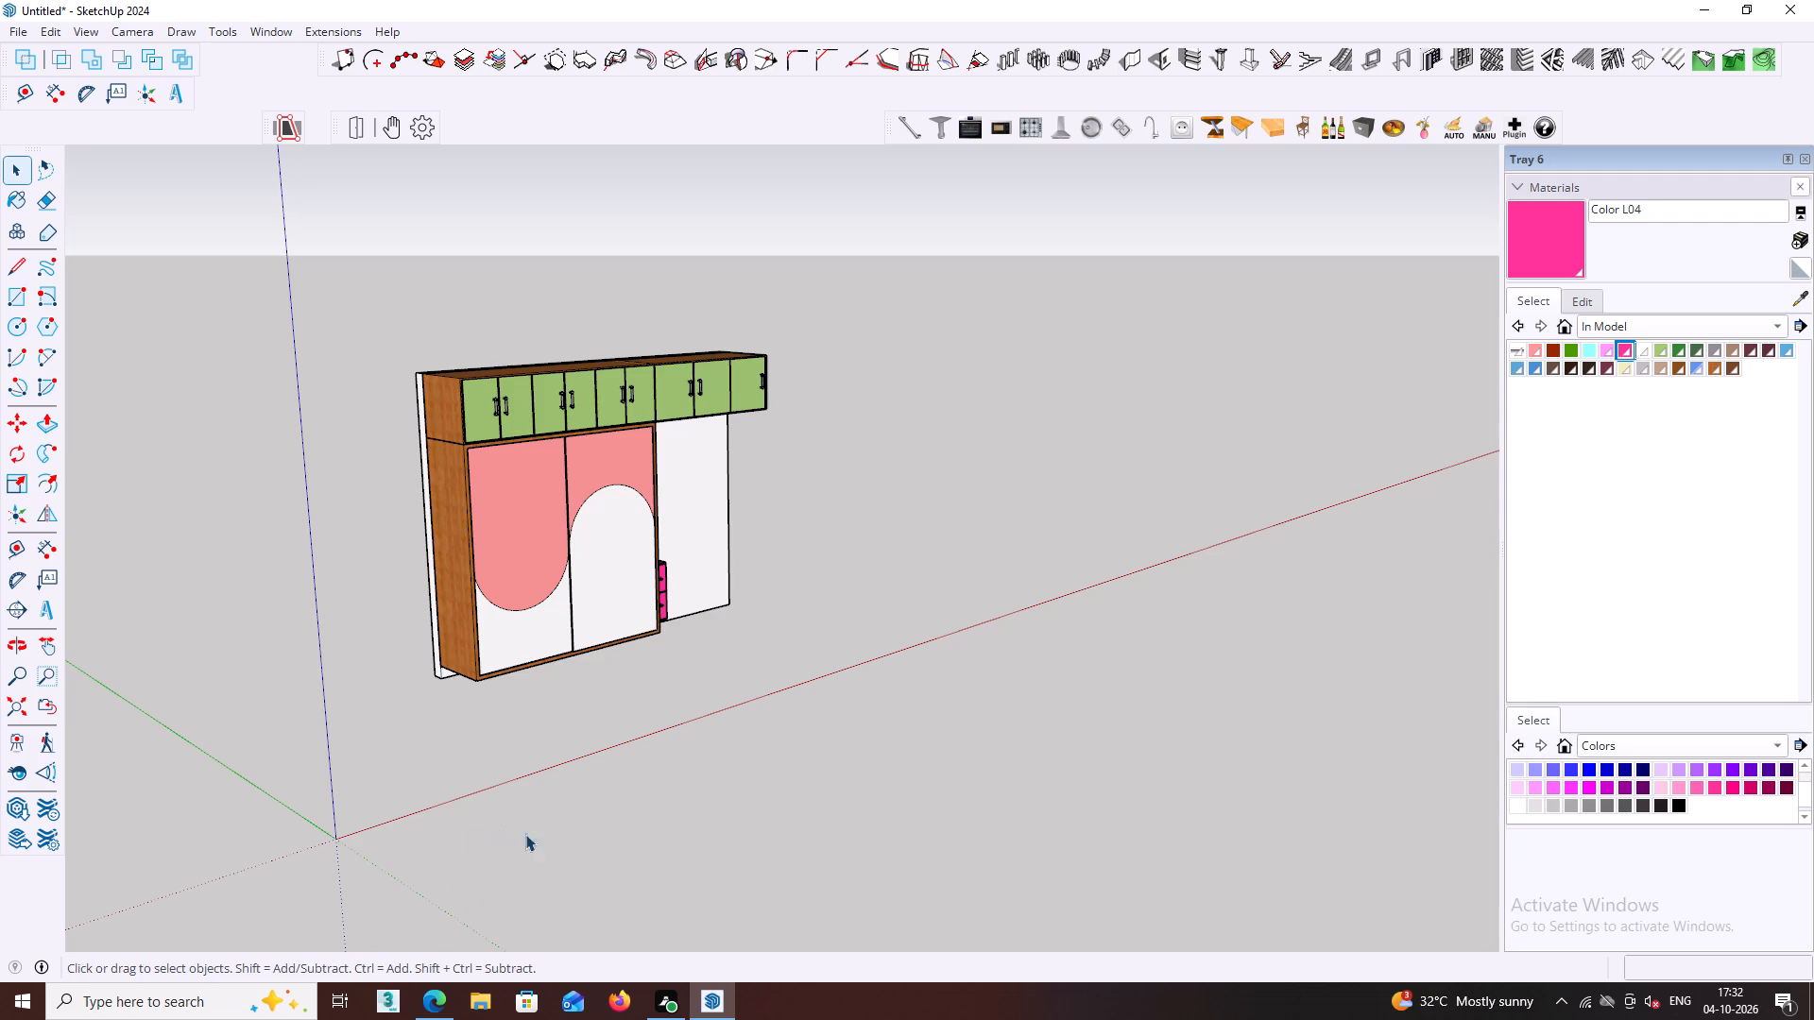
middle_drag(720, 639, 496, 644)
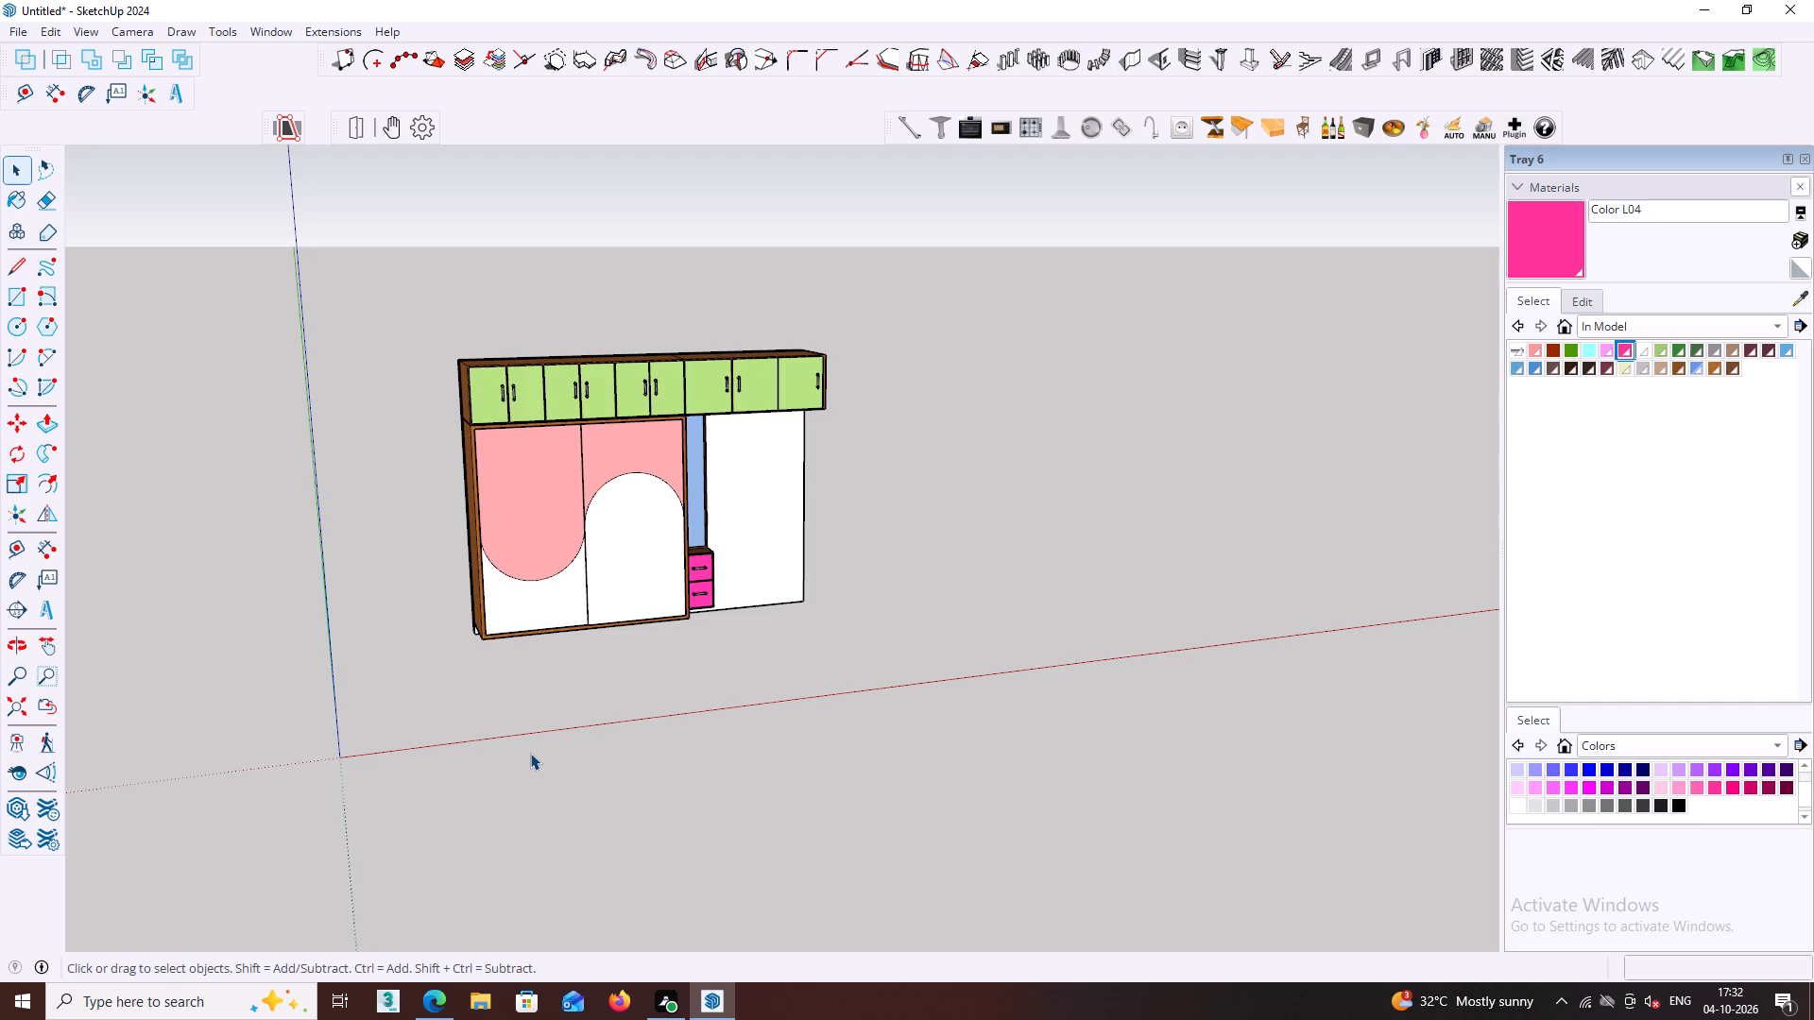
middle_drag(873, 637, 818, 632)
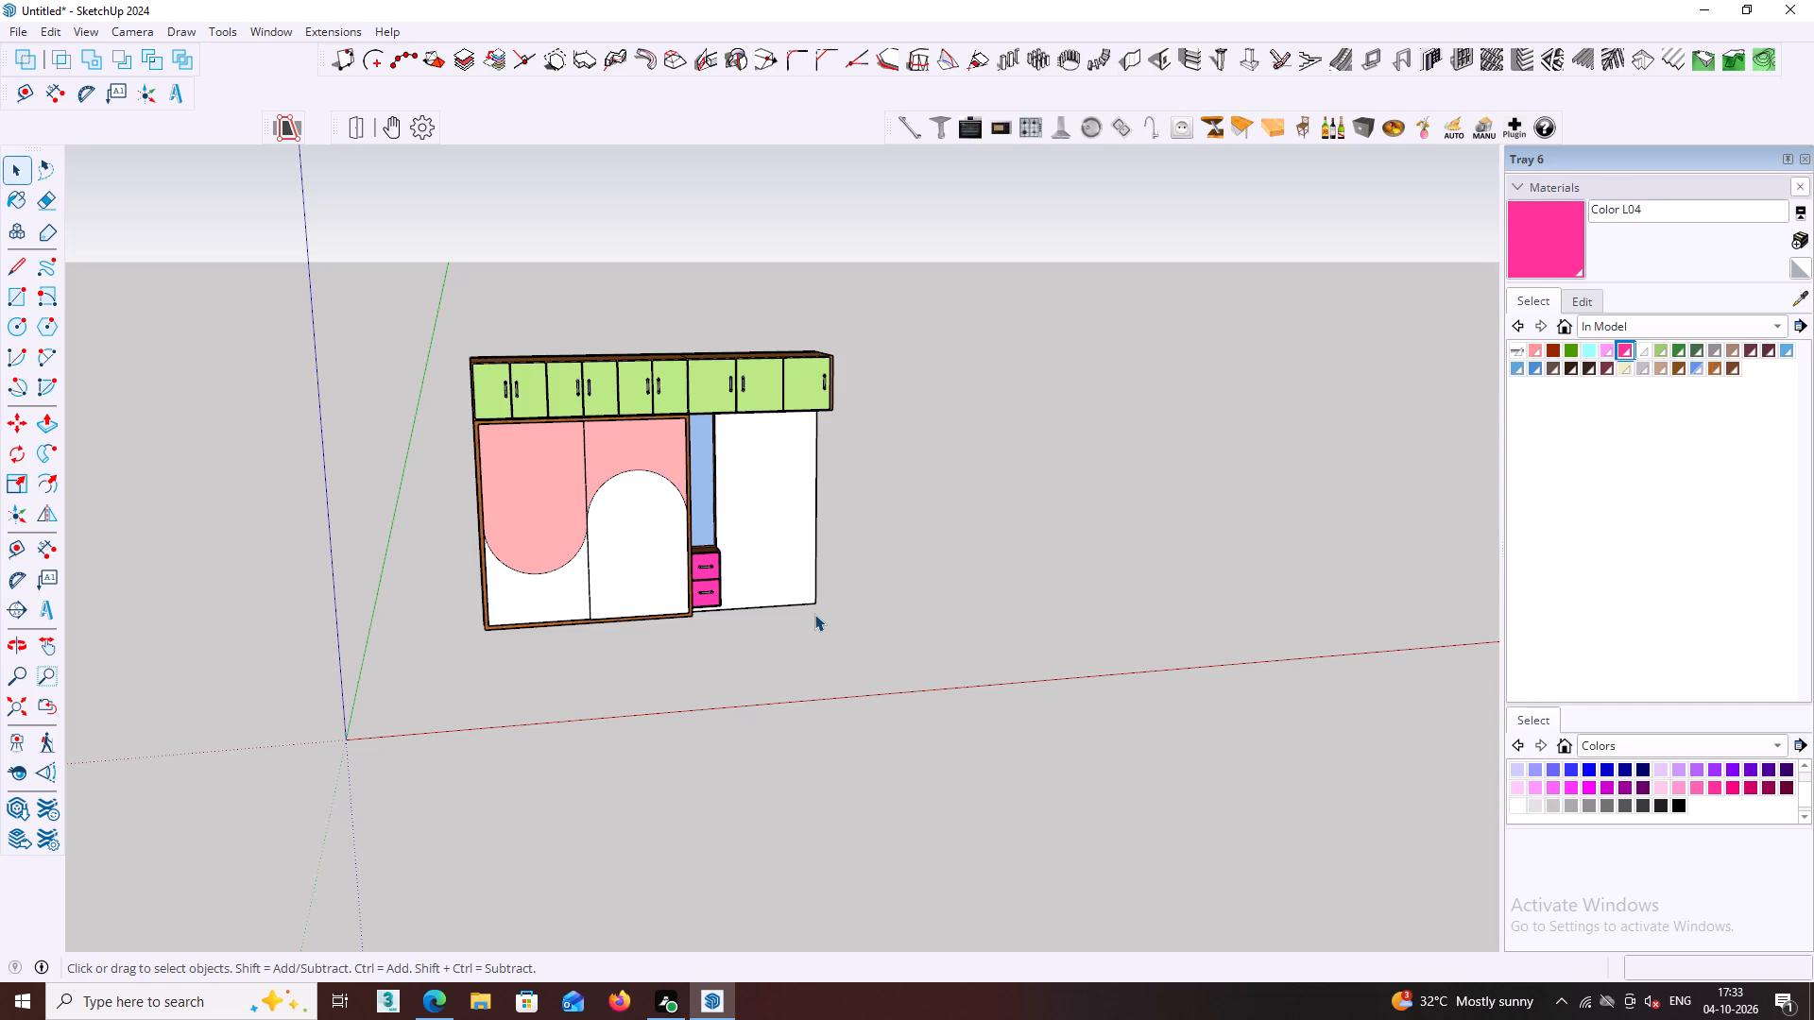
middle_drag(760, 693, 766, 770)
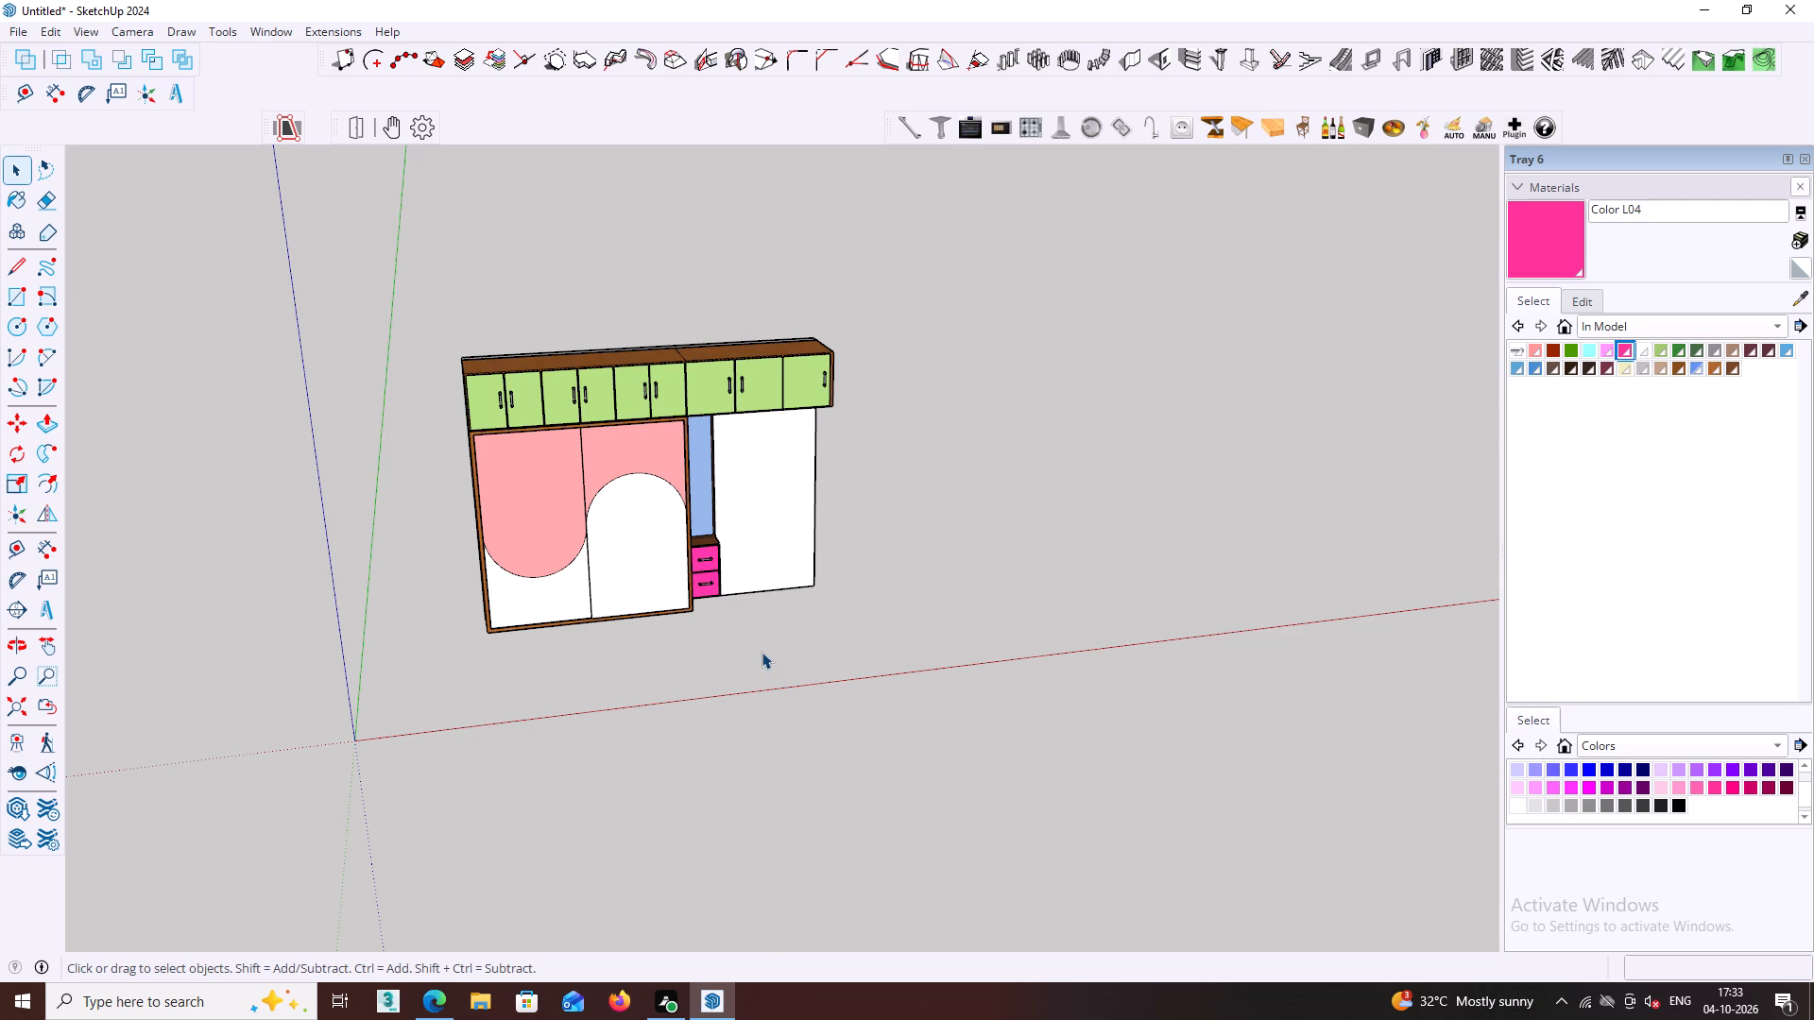
scroll(561, 502, up, 1)
middle_drag(587, 522, 712, 570)
middle_drag(671, 530, 817, 469)
scroll(645, 444, up, 2)
middle_drag(632, 446, 545, 445)
middle_drag(660, 447, 543, 454)
middle_drag(970, 522, 931, 518)
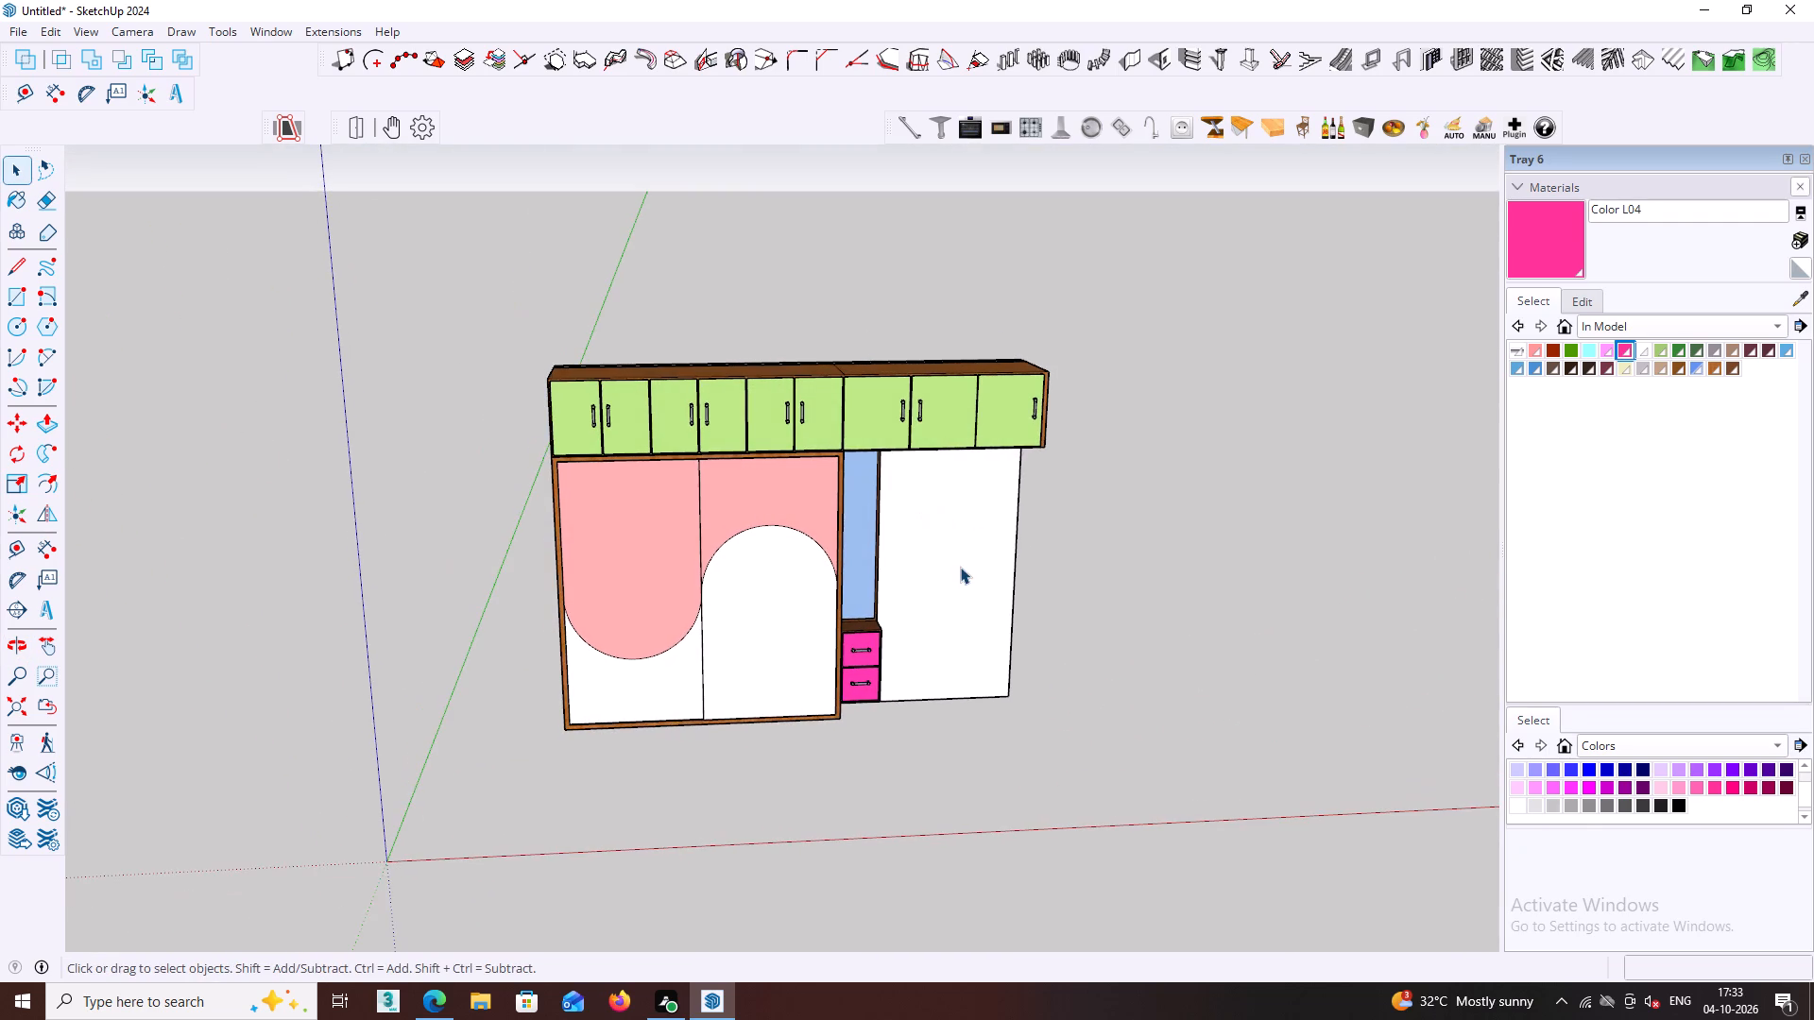
scroll(960, 569, down, 2)
middle_drag(968, 576, 907, 527)
scroll(924, 549, down, 2)
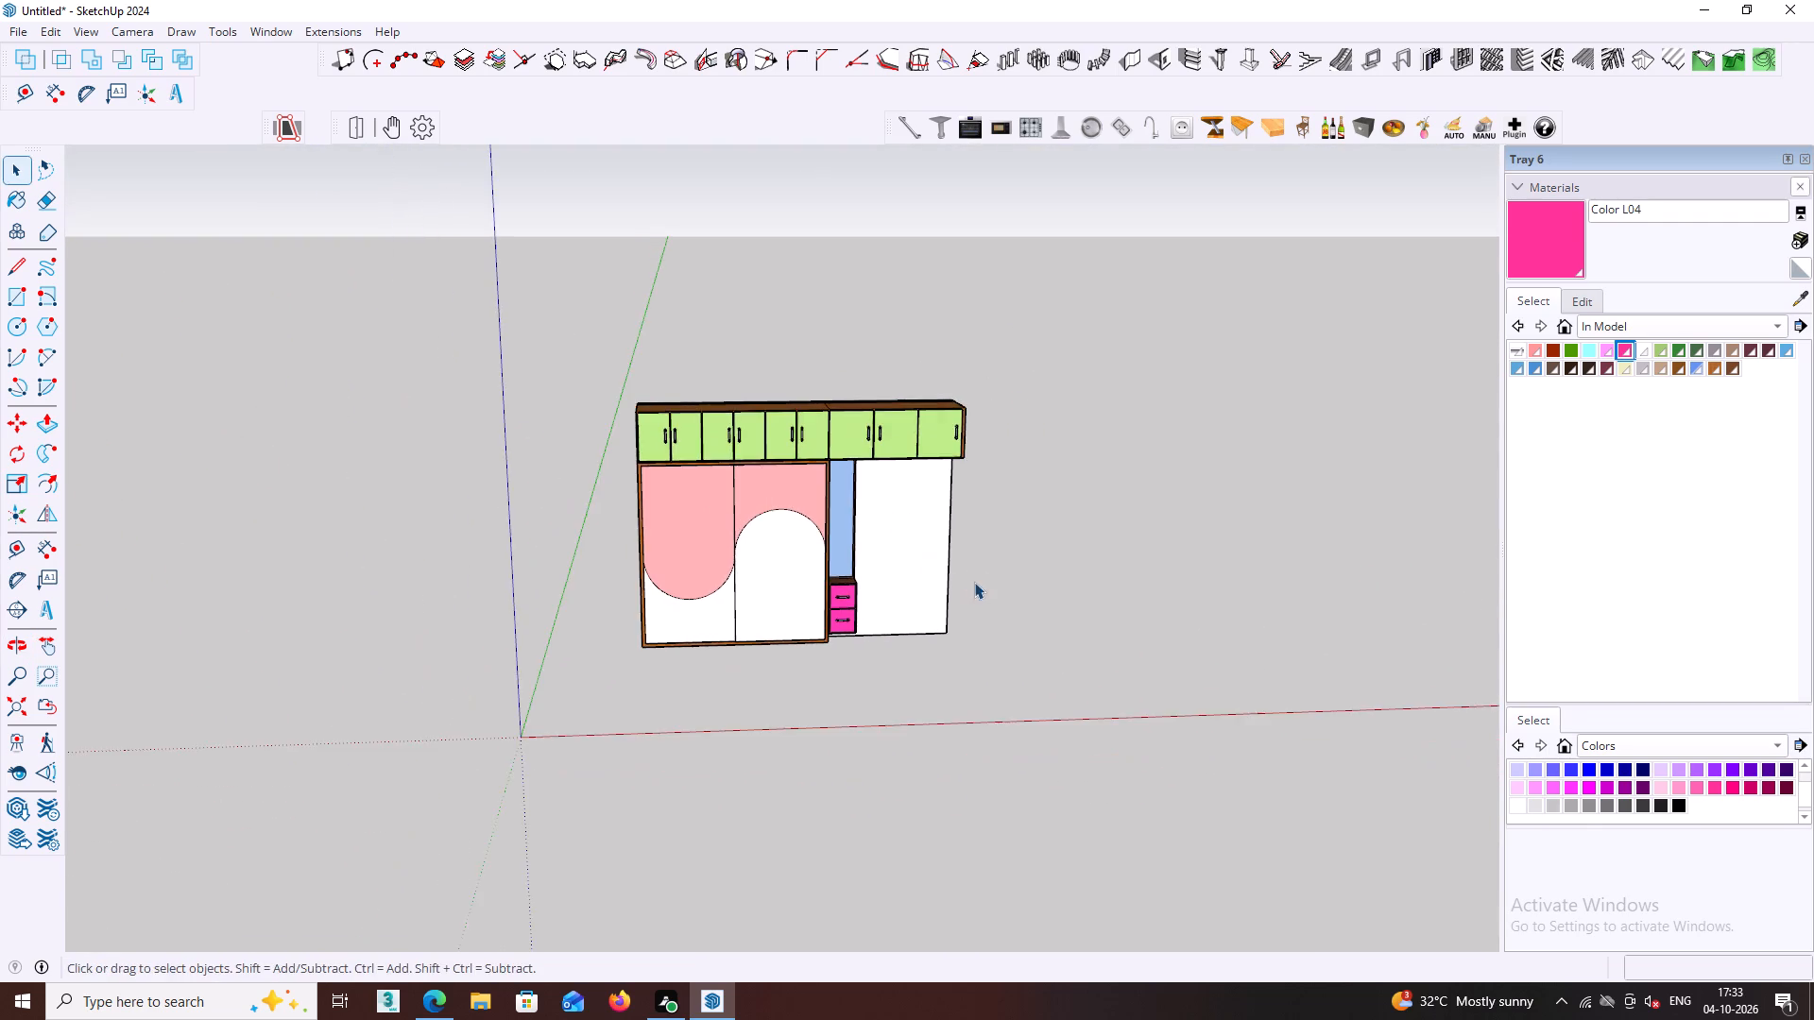
middle_drag(974, 582, 957, 555)
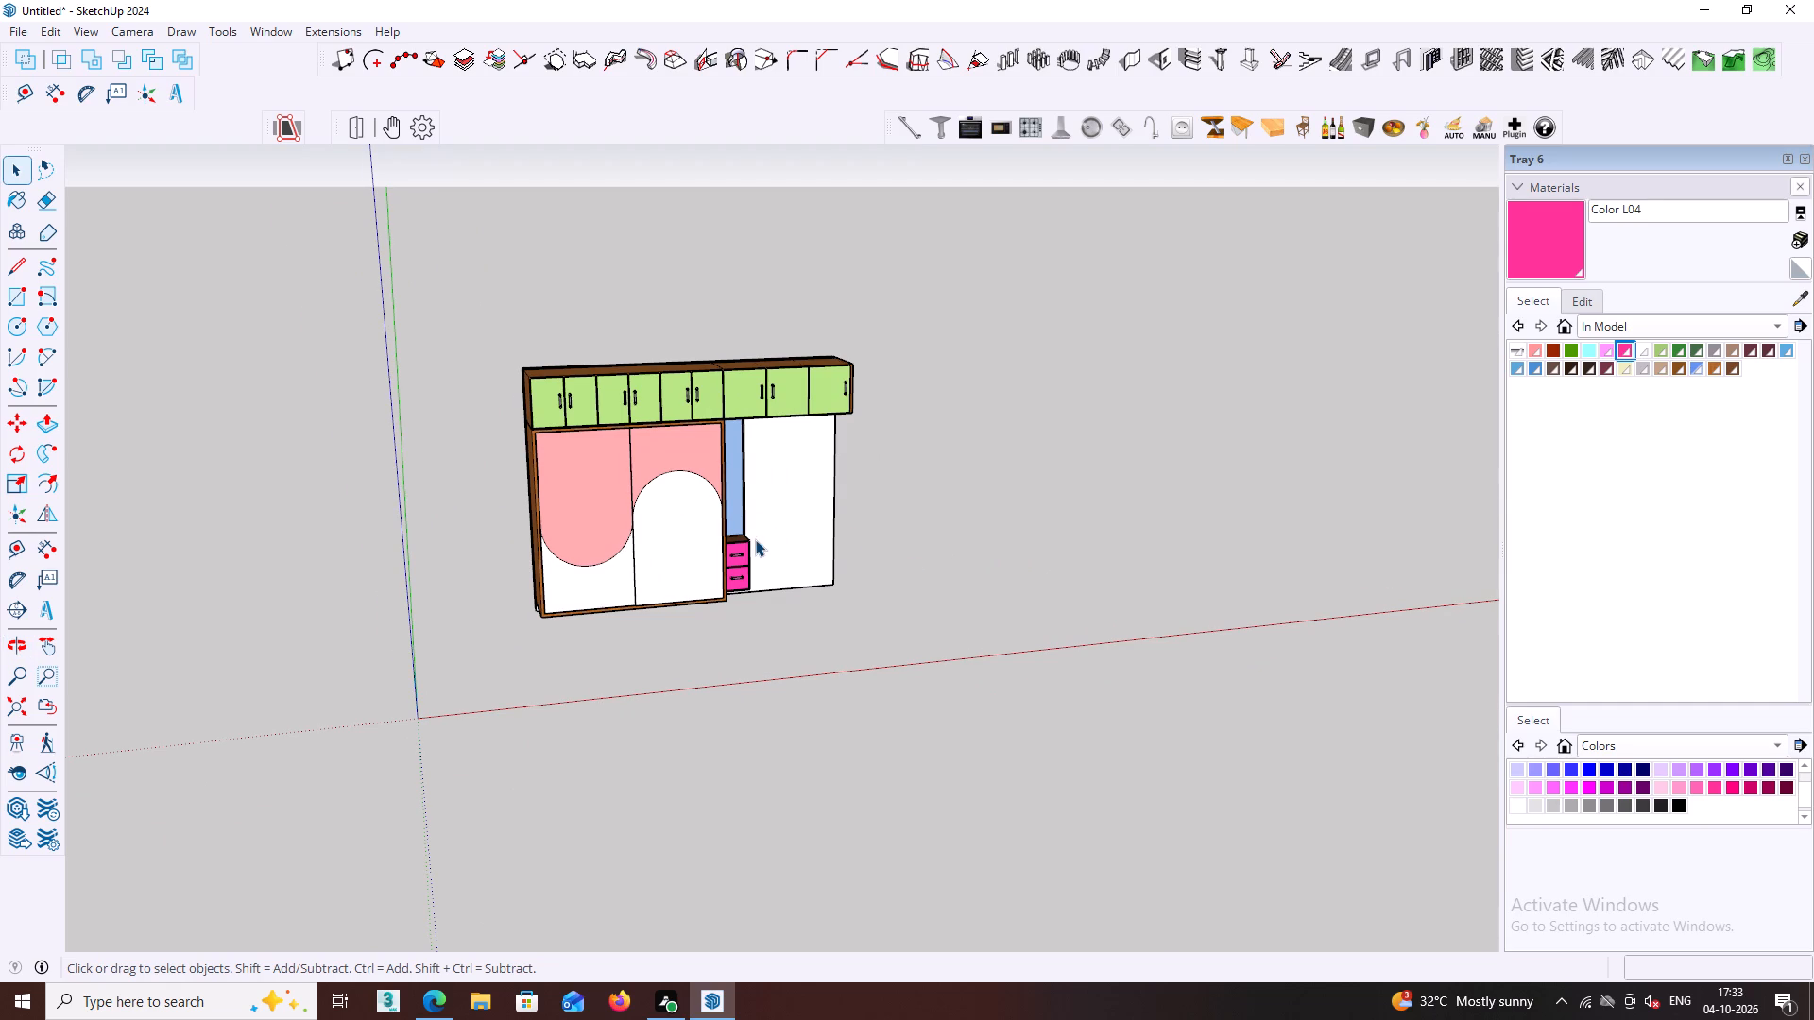
middle_drag(760, 540, 698, 433)
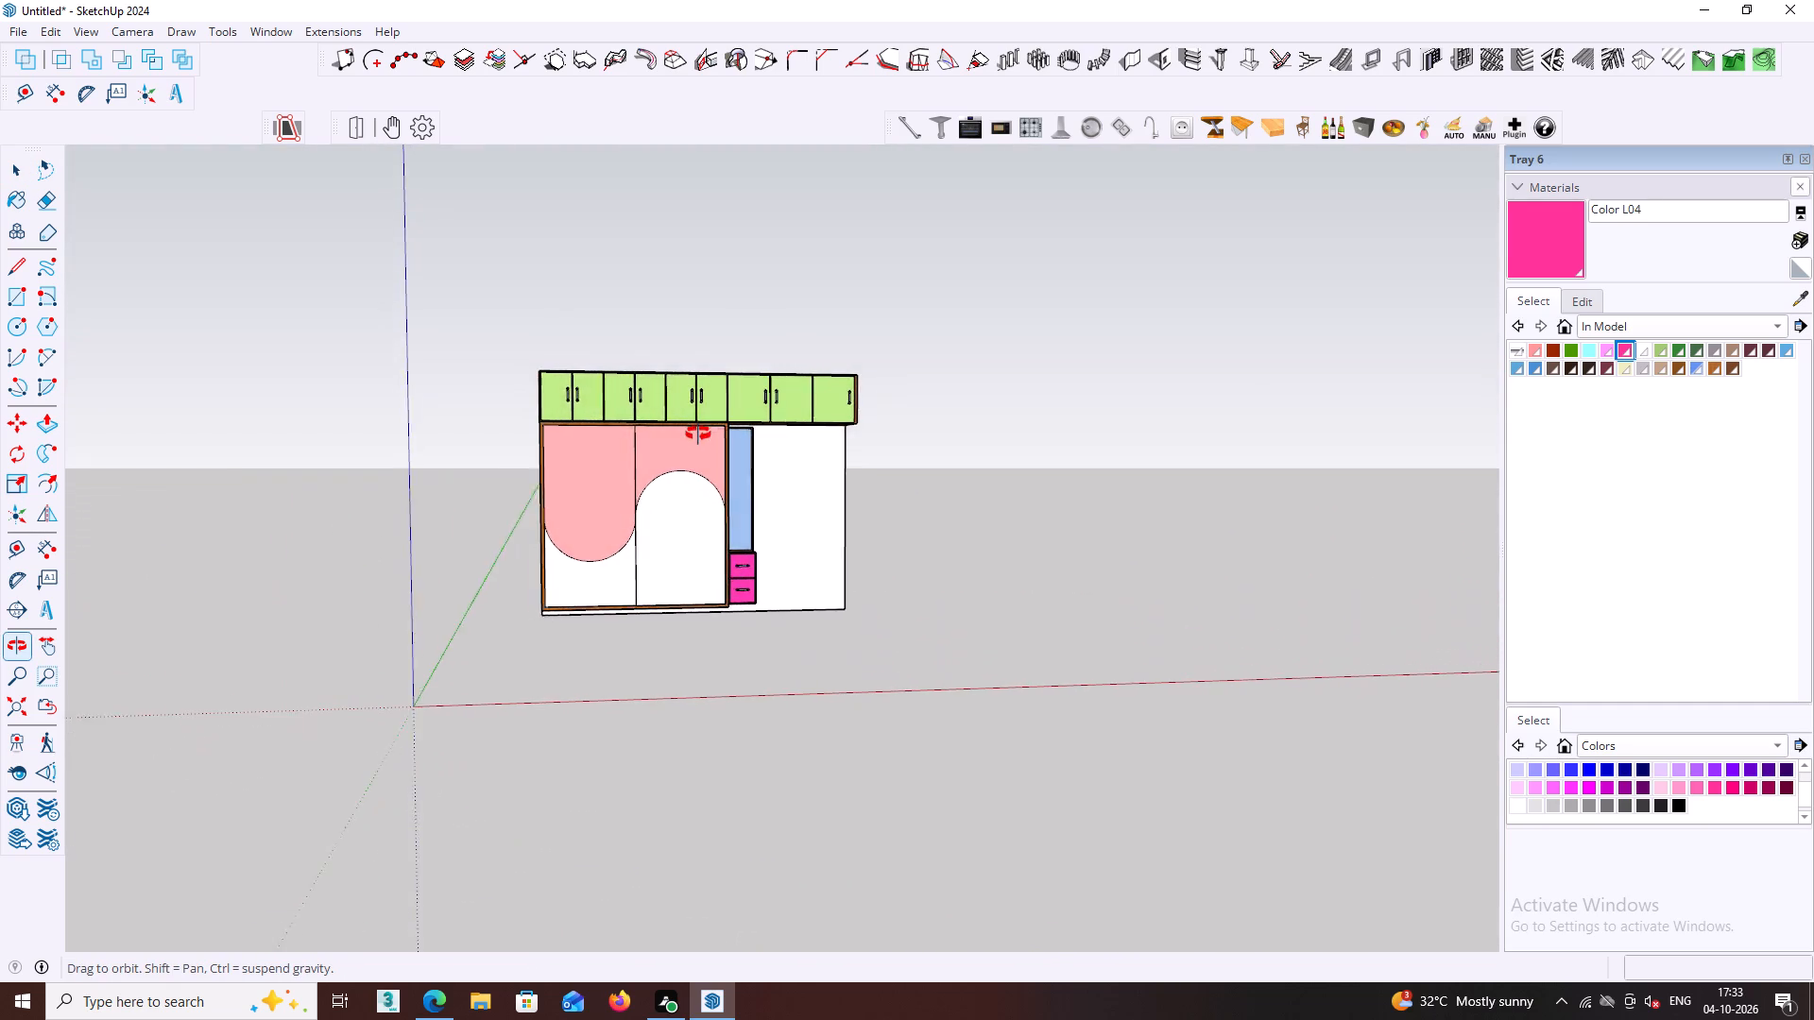
middle_drag(698, 433, 671, 446)
middle_drag(687, 504, 763, 526)
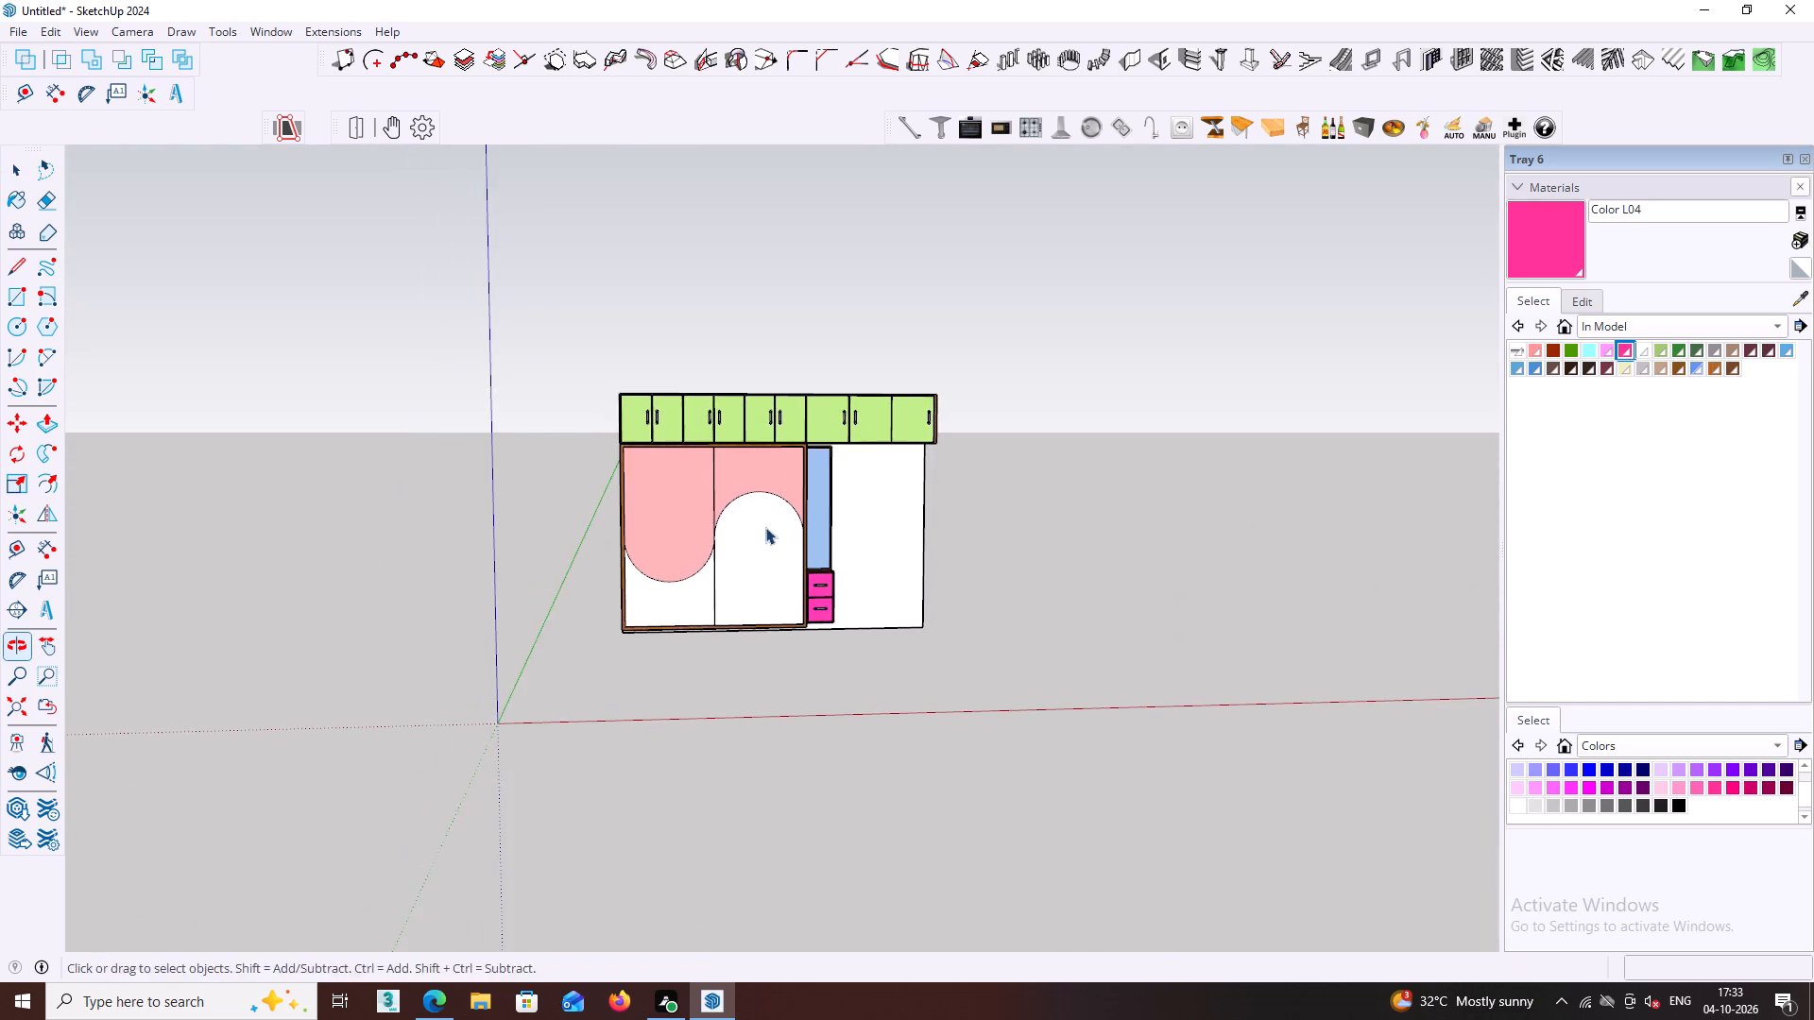
middle_drag(766, 528, 818, 607)
scroll(766, 528, down, 1)
scroll(778, 582, up, 6)
Examine the pink-and-white curved doors and the joint between them at close range from oblique angles.
middle_drag(709, 524, 914, 574)
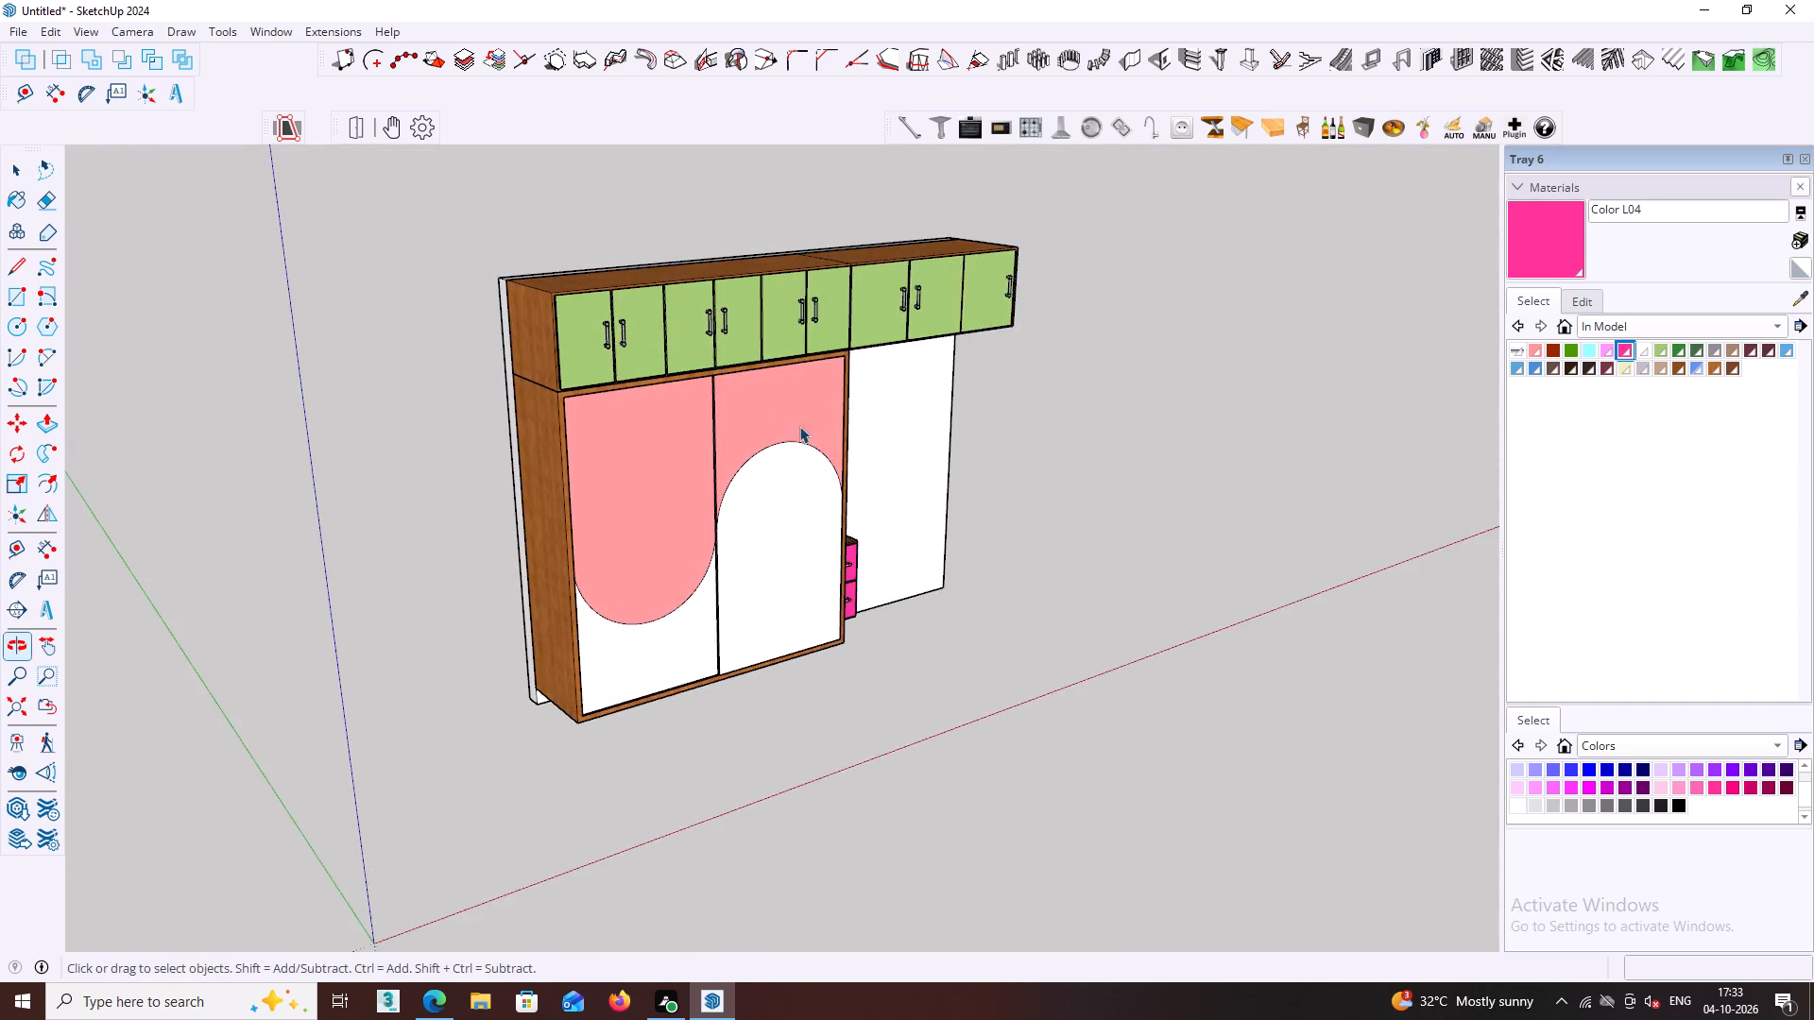
scroll(693, 367, up, 9)
middle_drag(727, 427, 973, 422)
scroll(845, 436, up, 5)
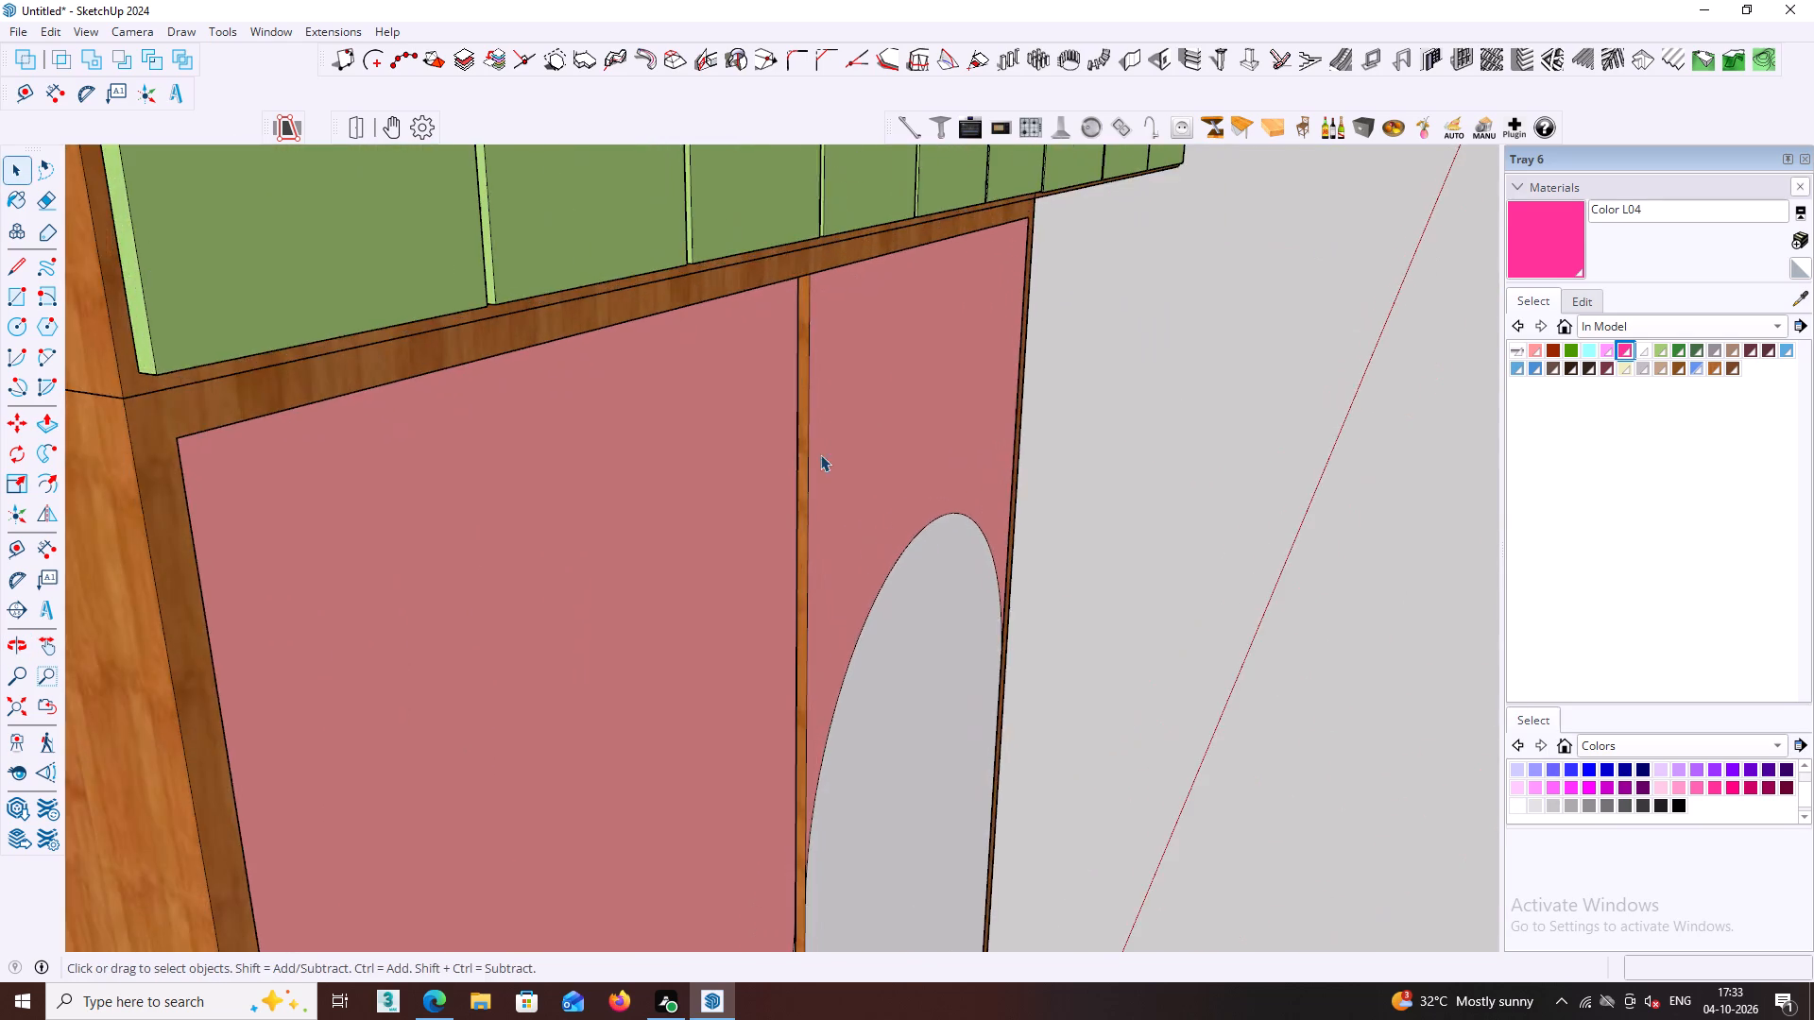
middle_drag(818, 456, 934, 436)
middle_drag(950, 437, 900, 420)
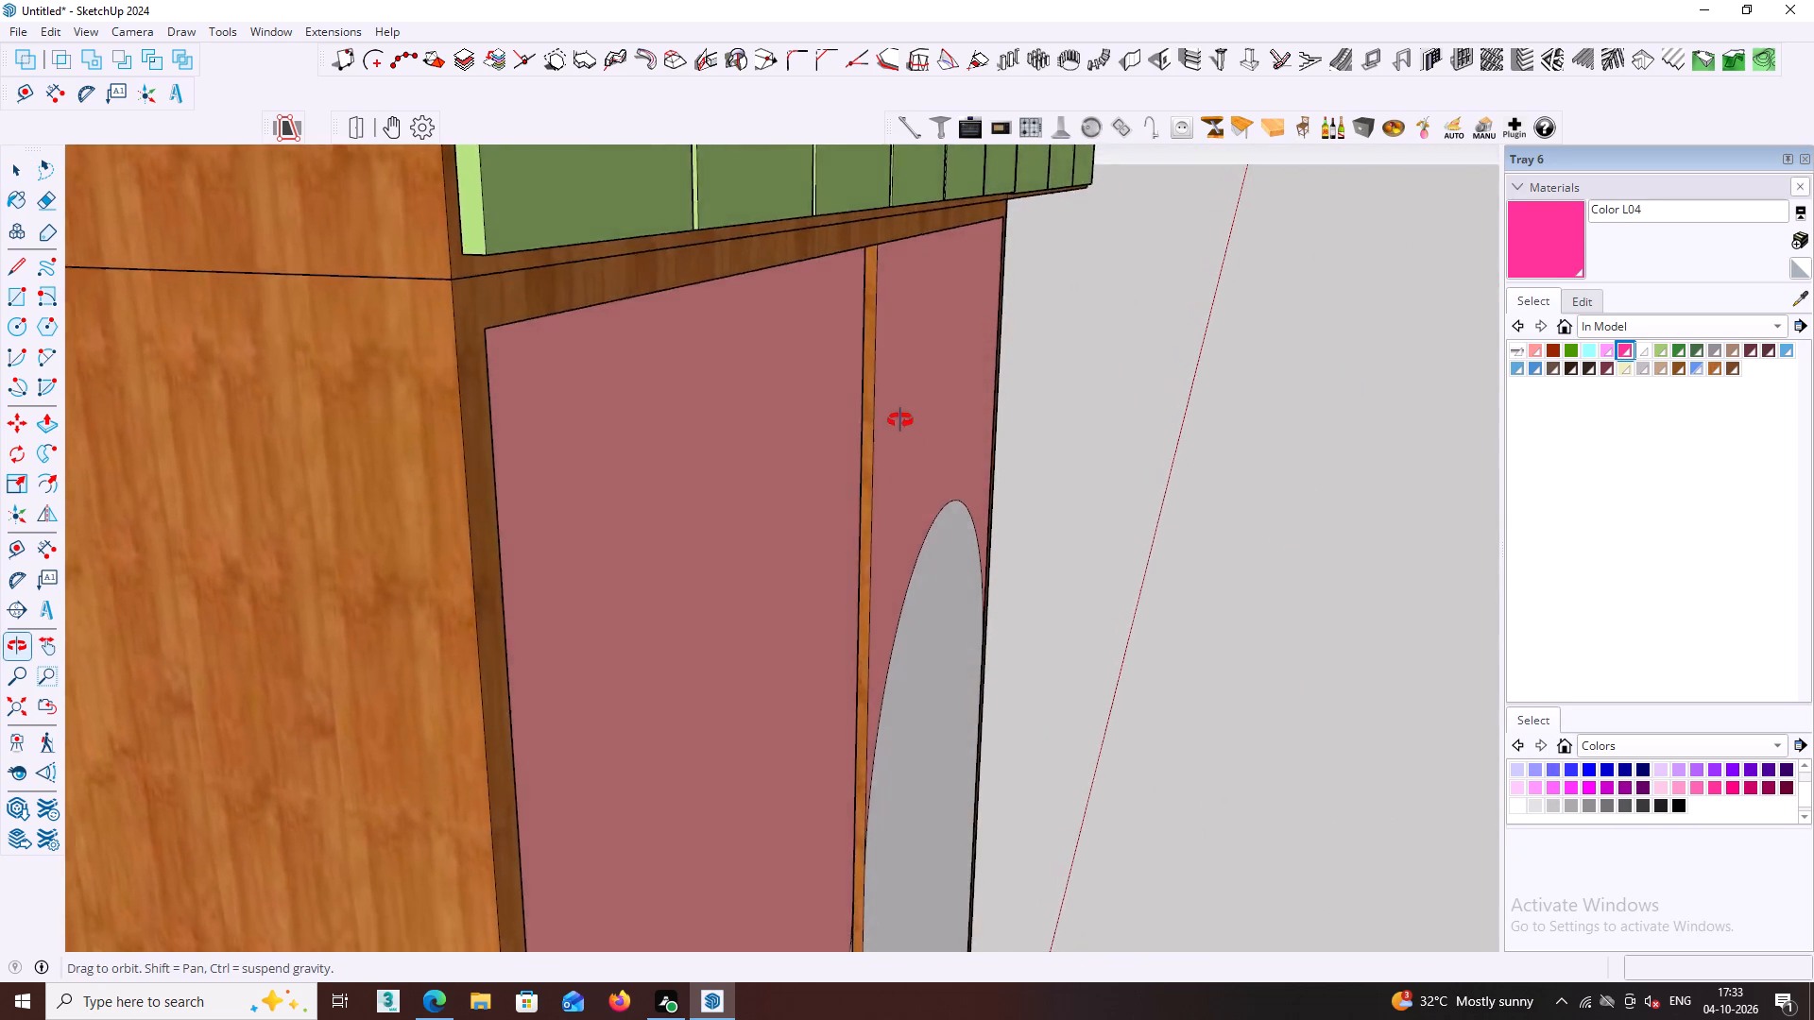
middle_drag(900, 420, 925, 455)
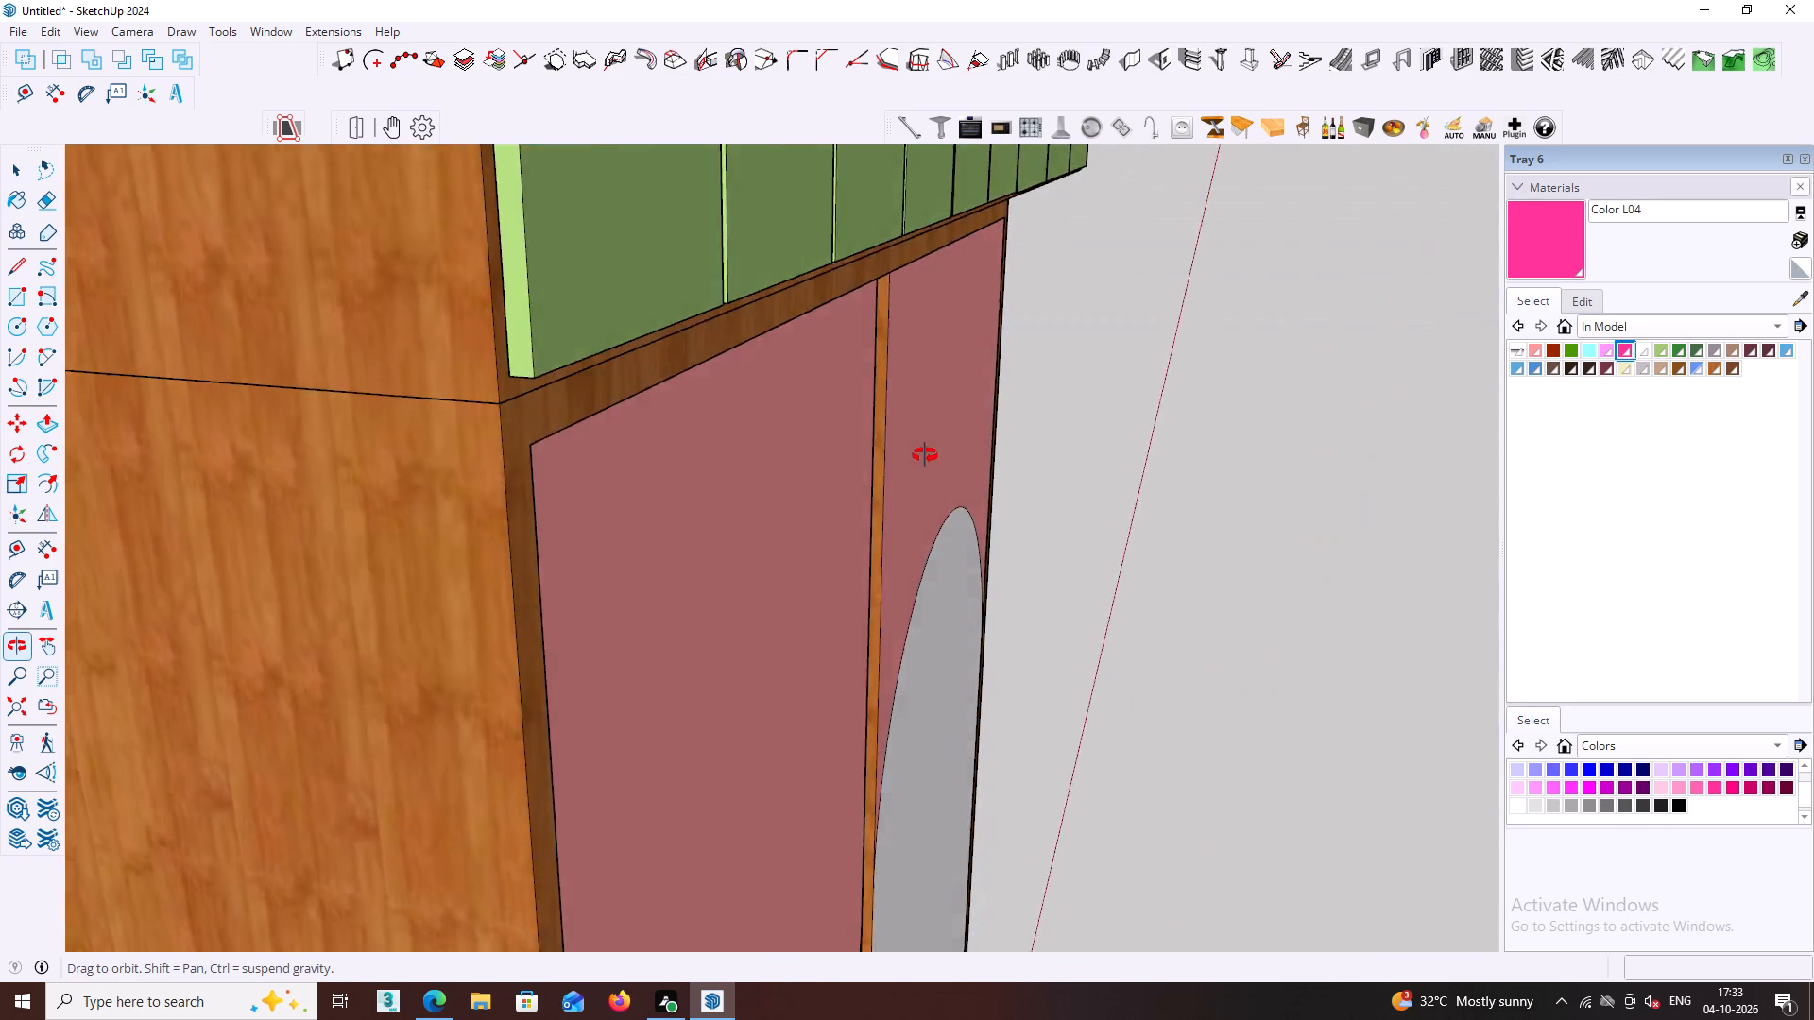
middle_drag(925, 455, 639, 382)
scroll(655, 382, down, 6)
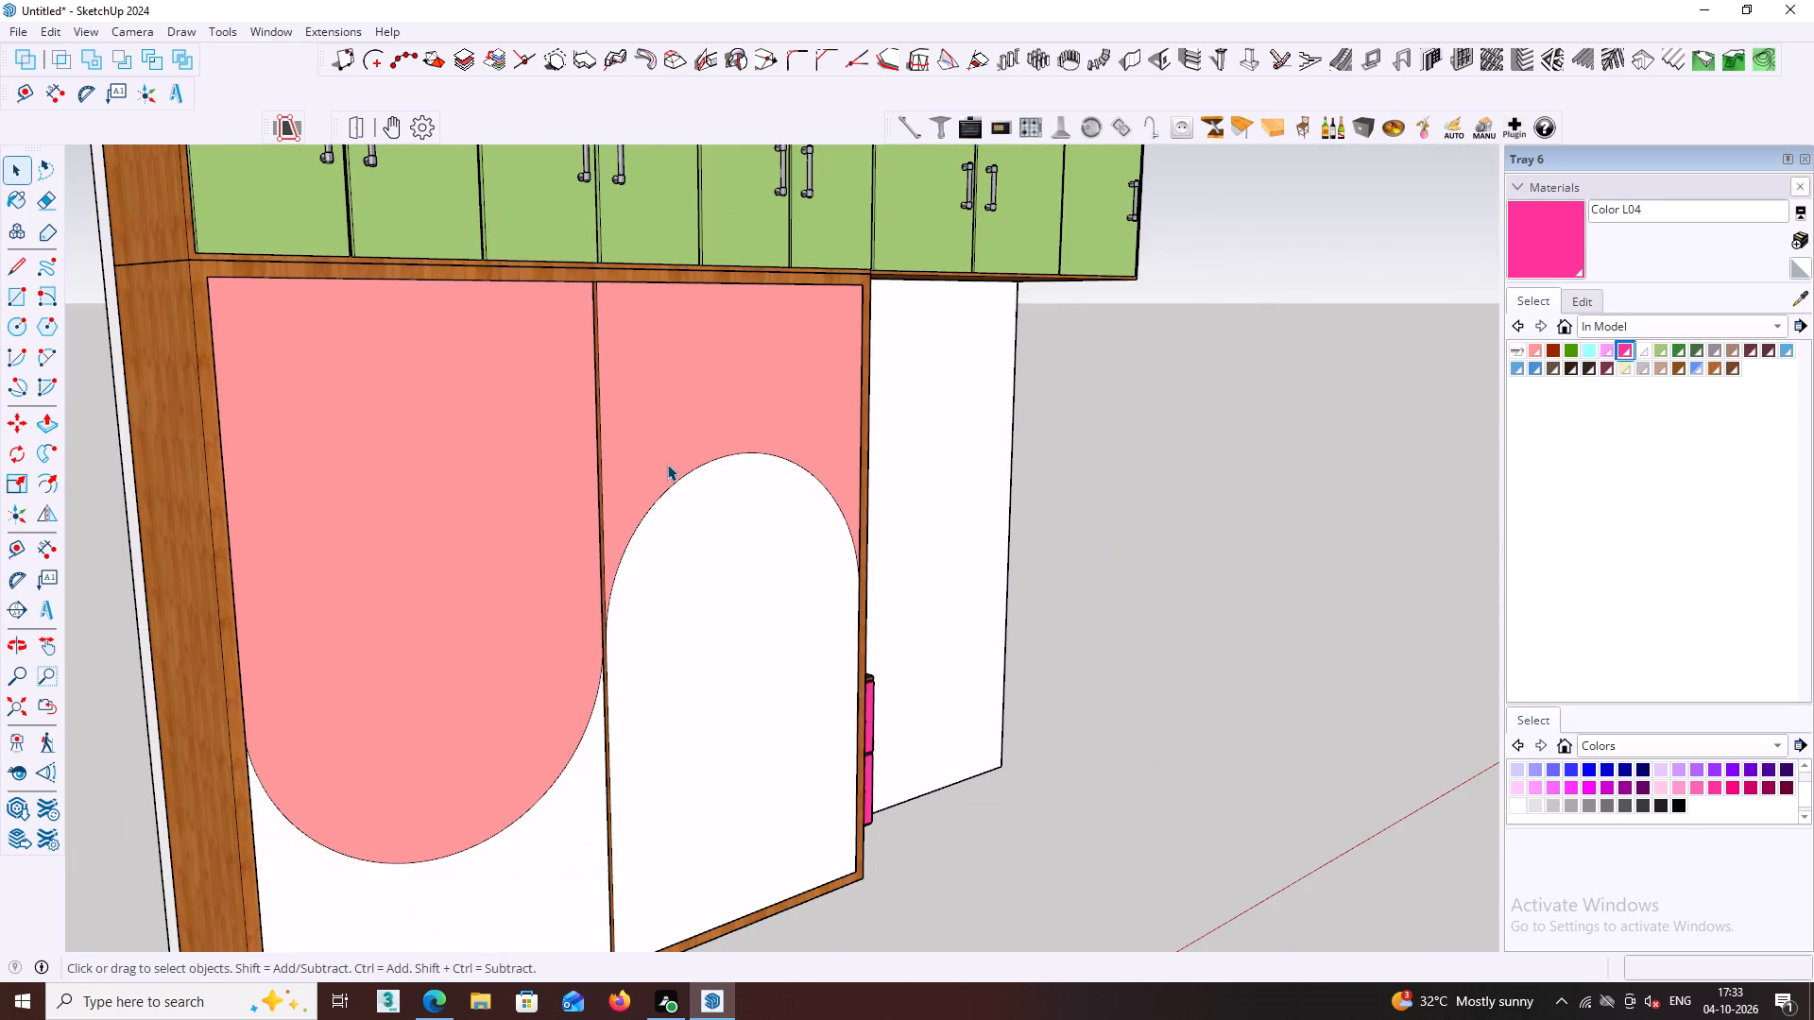
scroll(654, 479, down, 5)
middle_drag(659, 480, 626, 472)
shift+middle_drag(632, 490, 830, 458)
middle_drag(835, 457, 676, 494)
scroll(744, 461, down, 2)
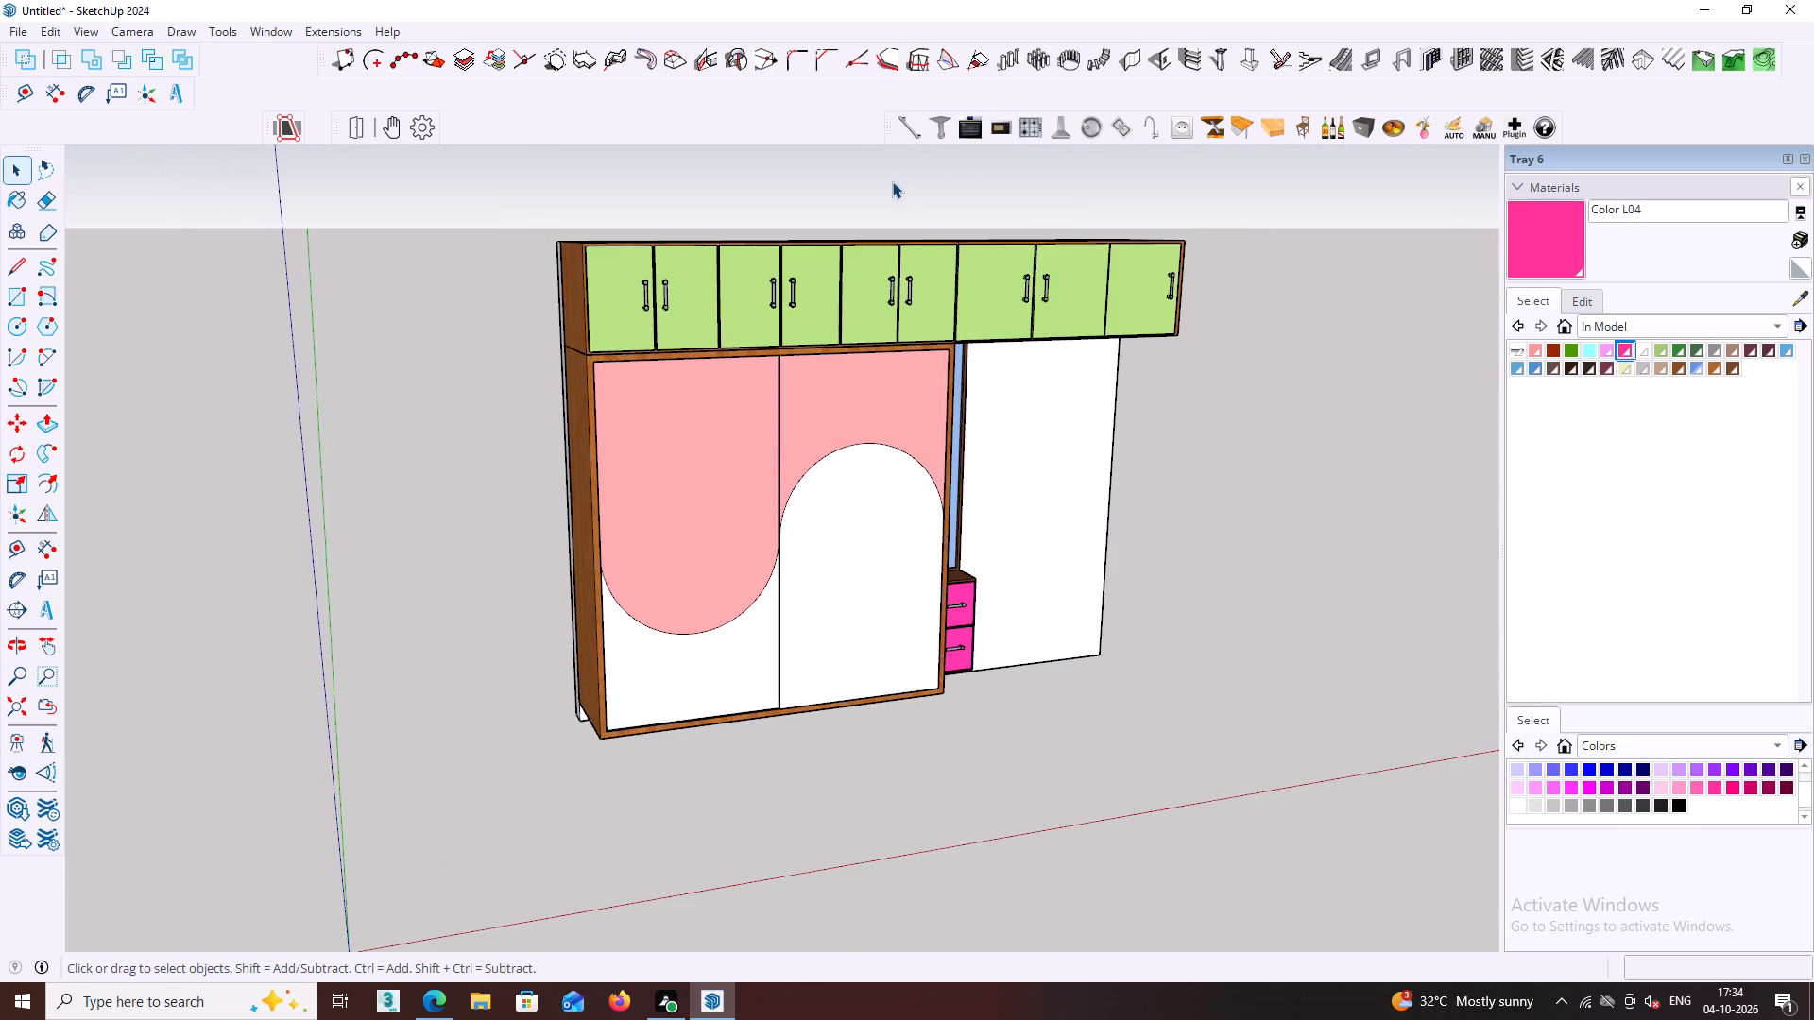
Search the 3D Warehouse for SLIDING DOOR HANDLE.
click(281, 29)
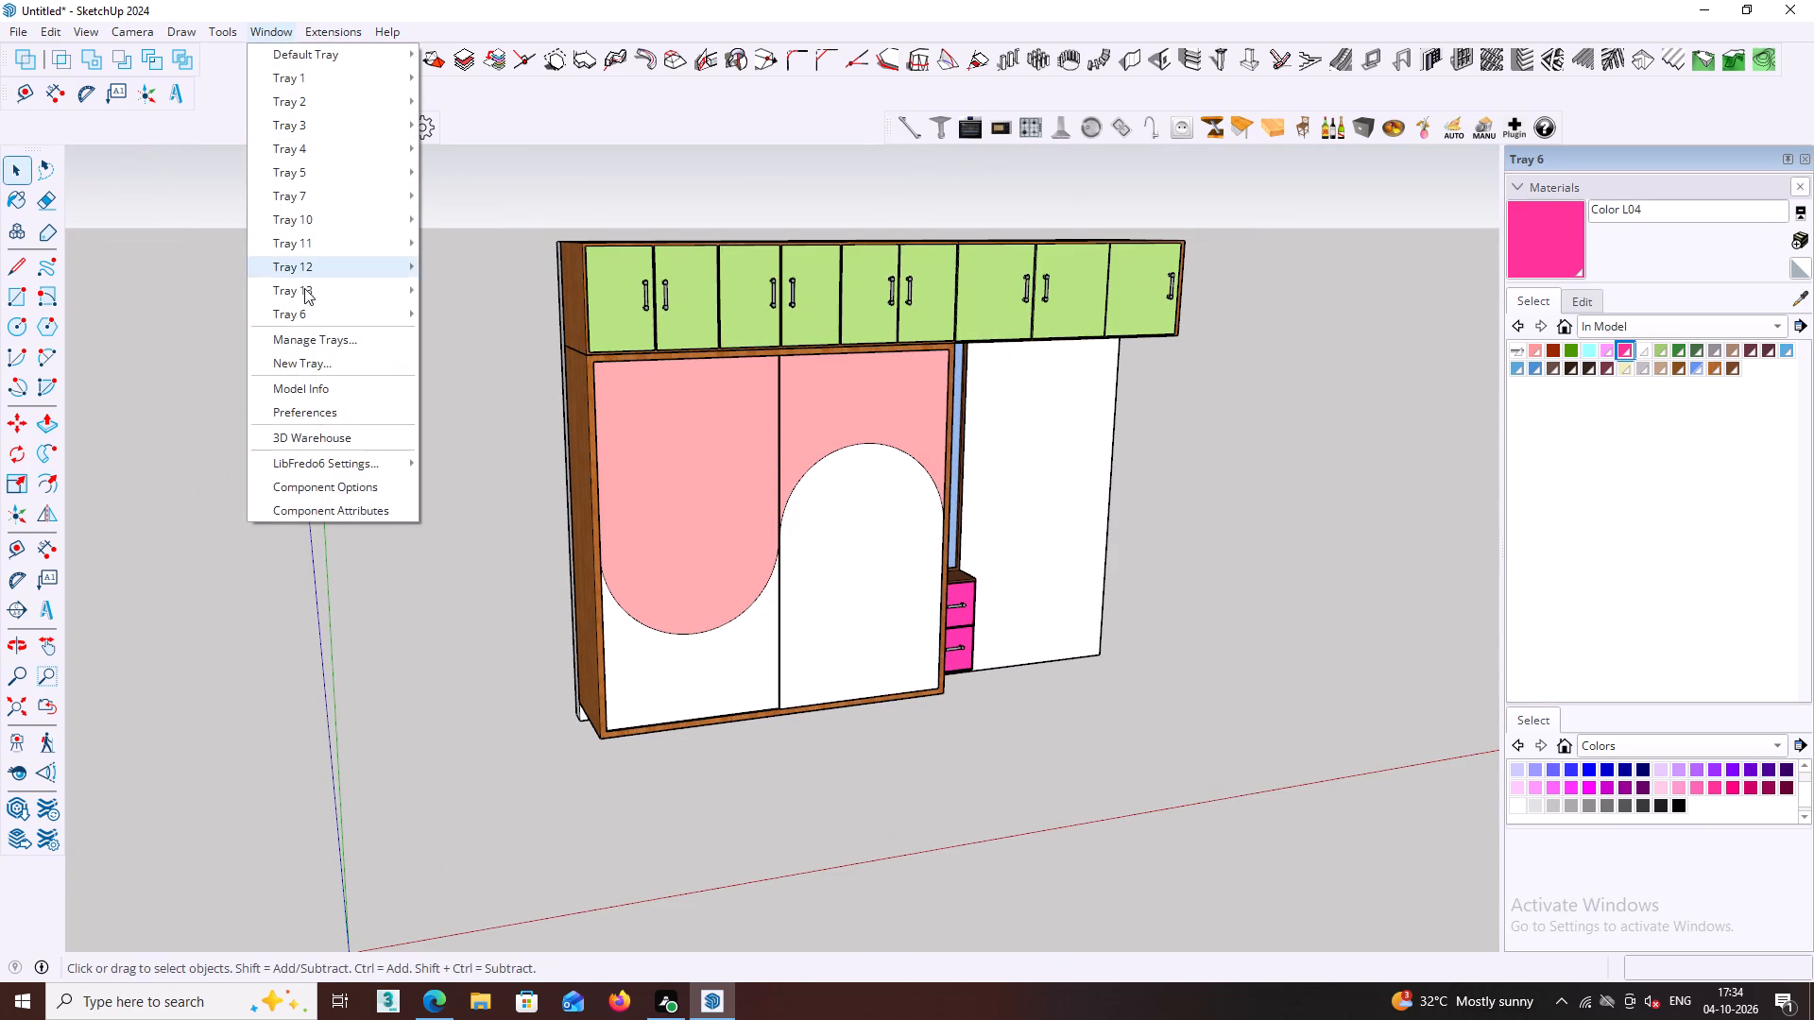
click(319, 434)
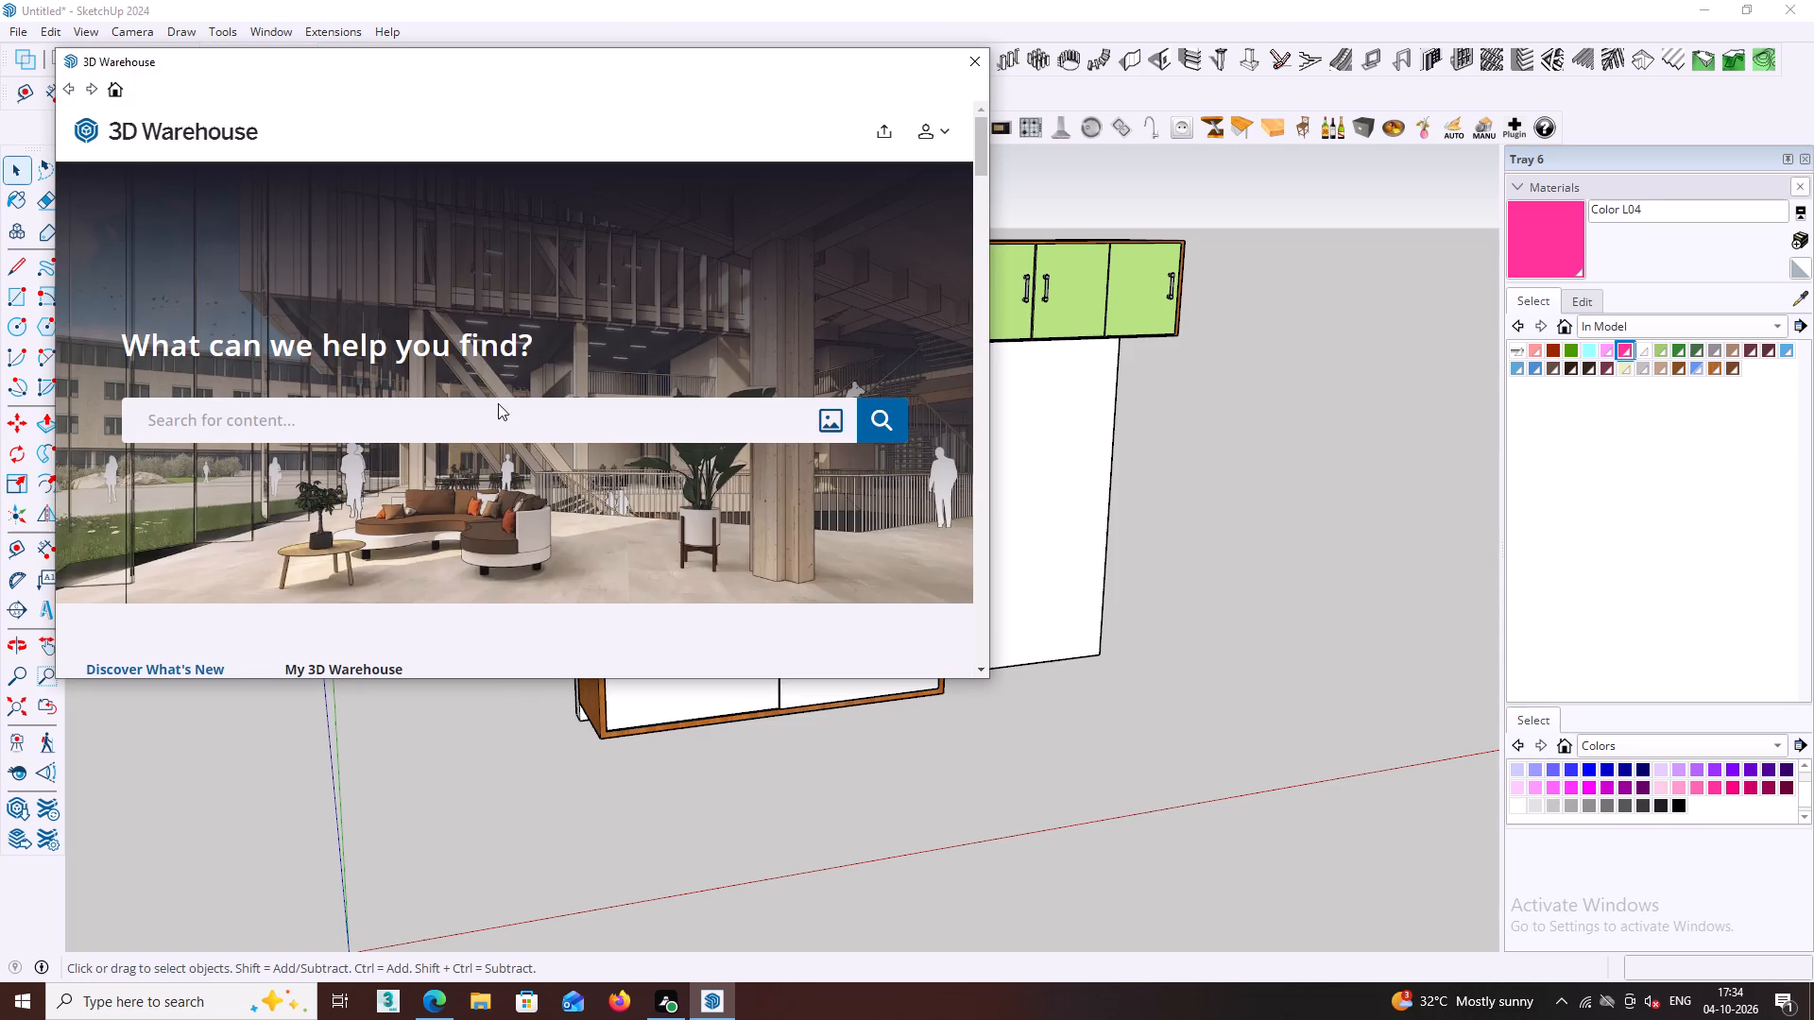
click(492, 414)
key(s)
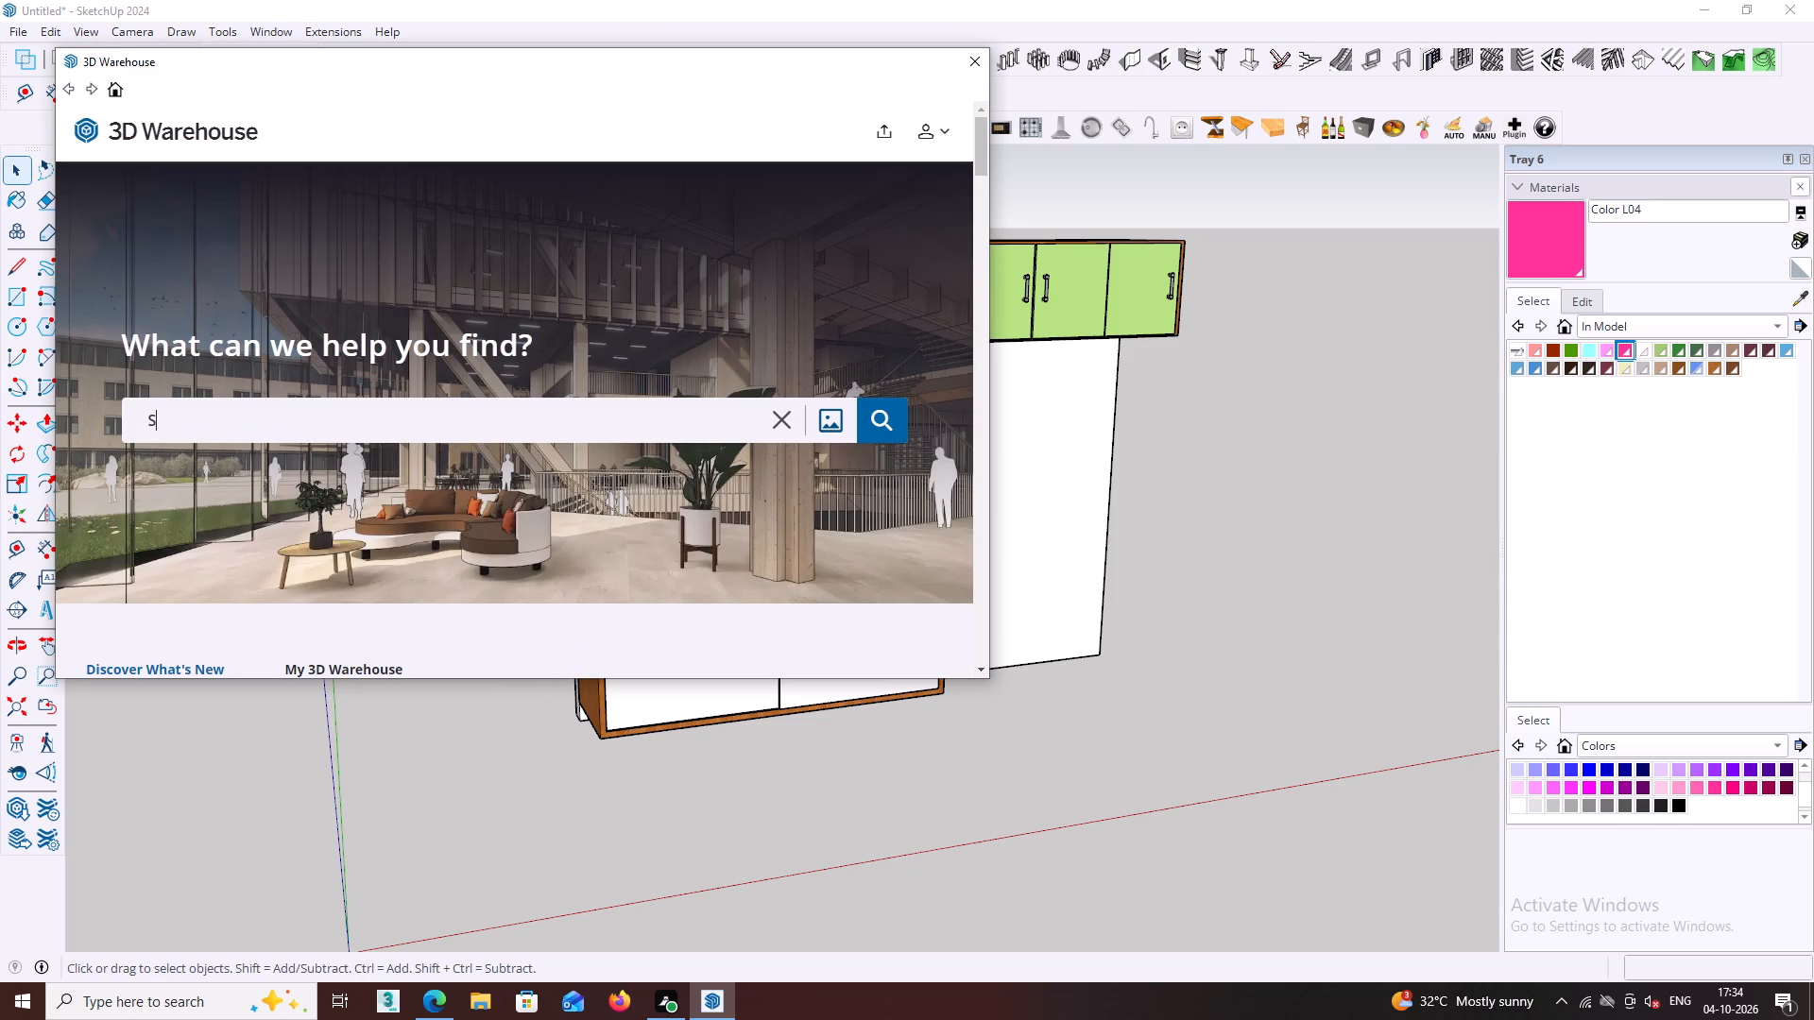
text(LIDING DOOR)
key(space)
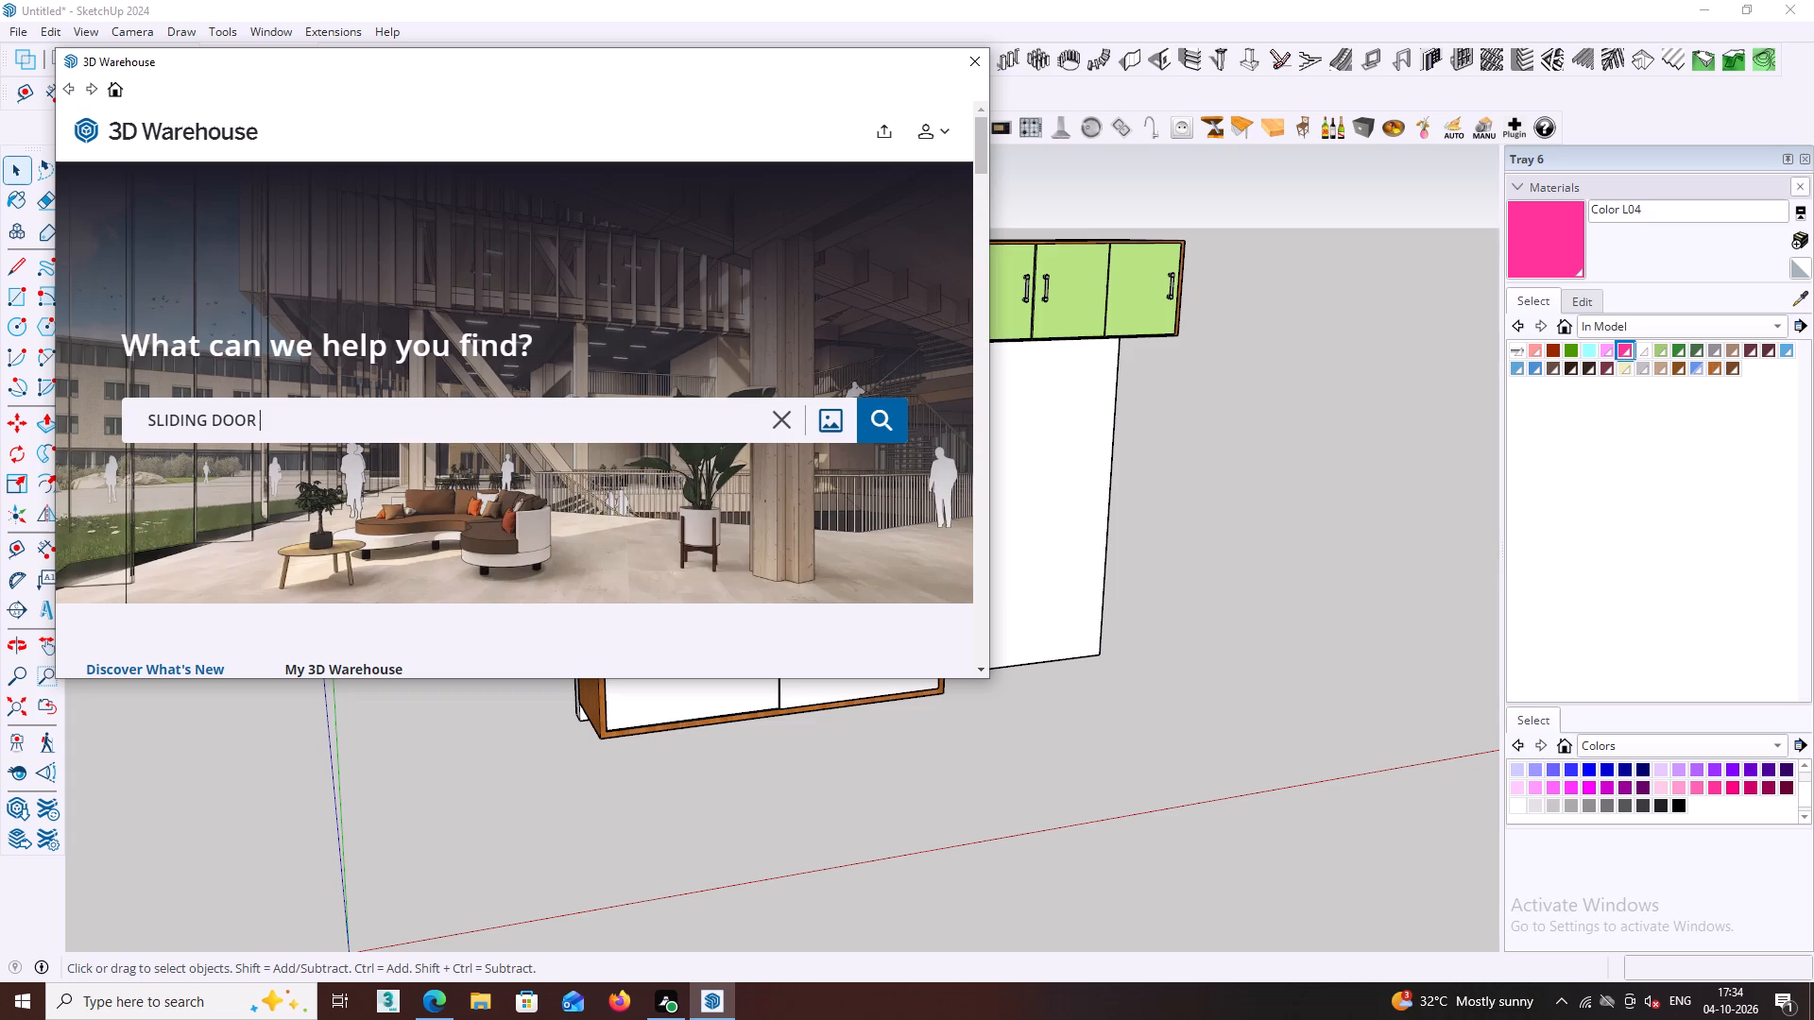
text(HANDLES)
key(BackSpace)
click(880, 426)
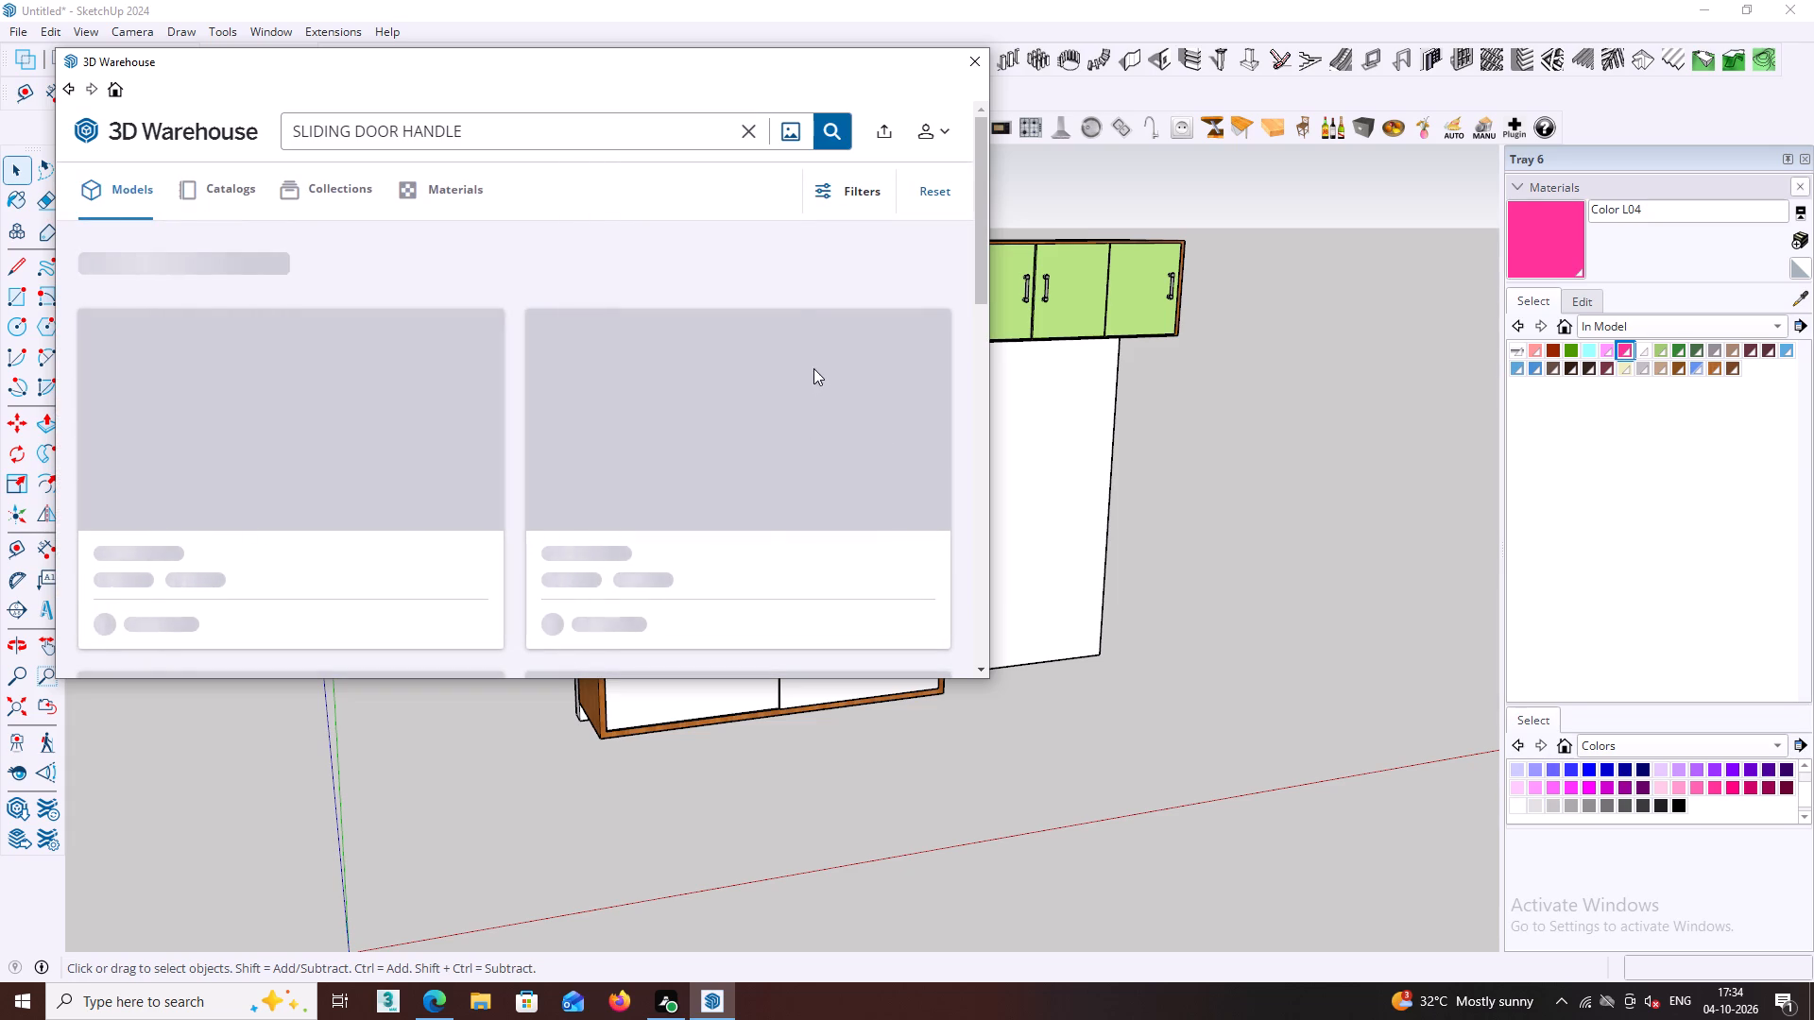
Look through the model results for a handle that suits the wardrobe's curved sliding doors.
scroll(785, 416, down, 3)
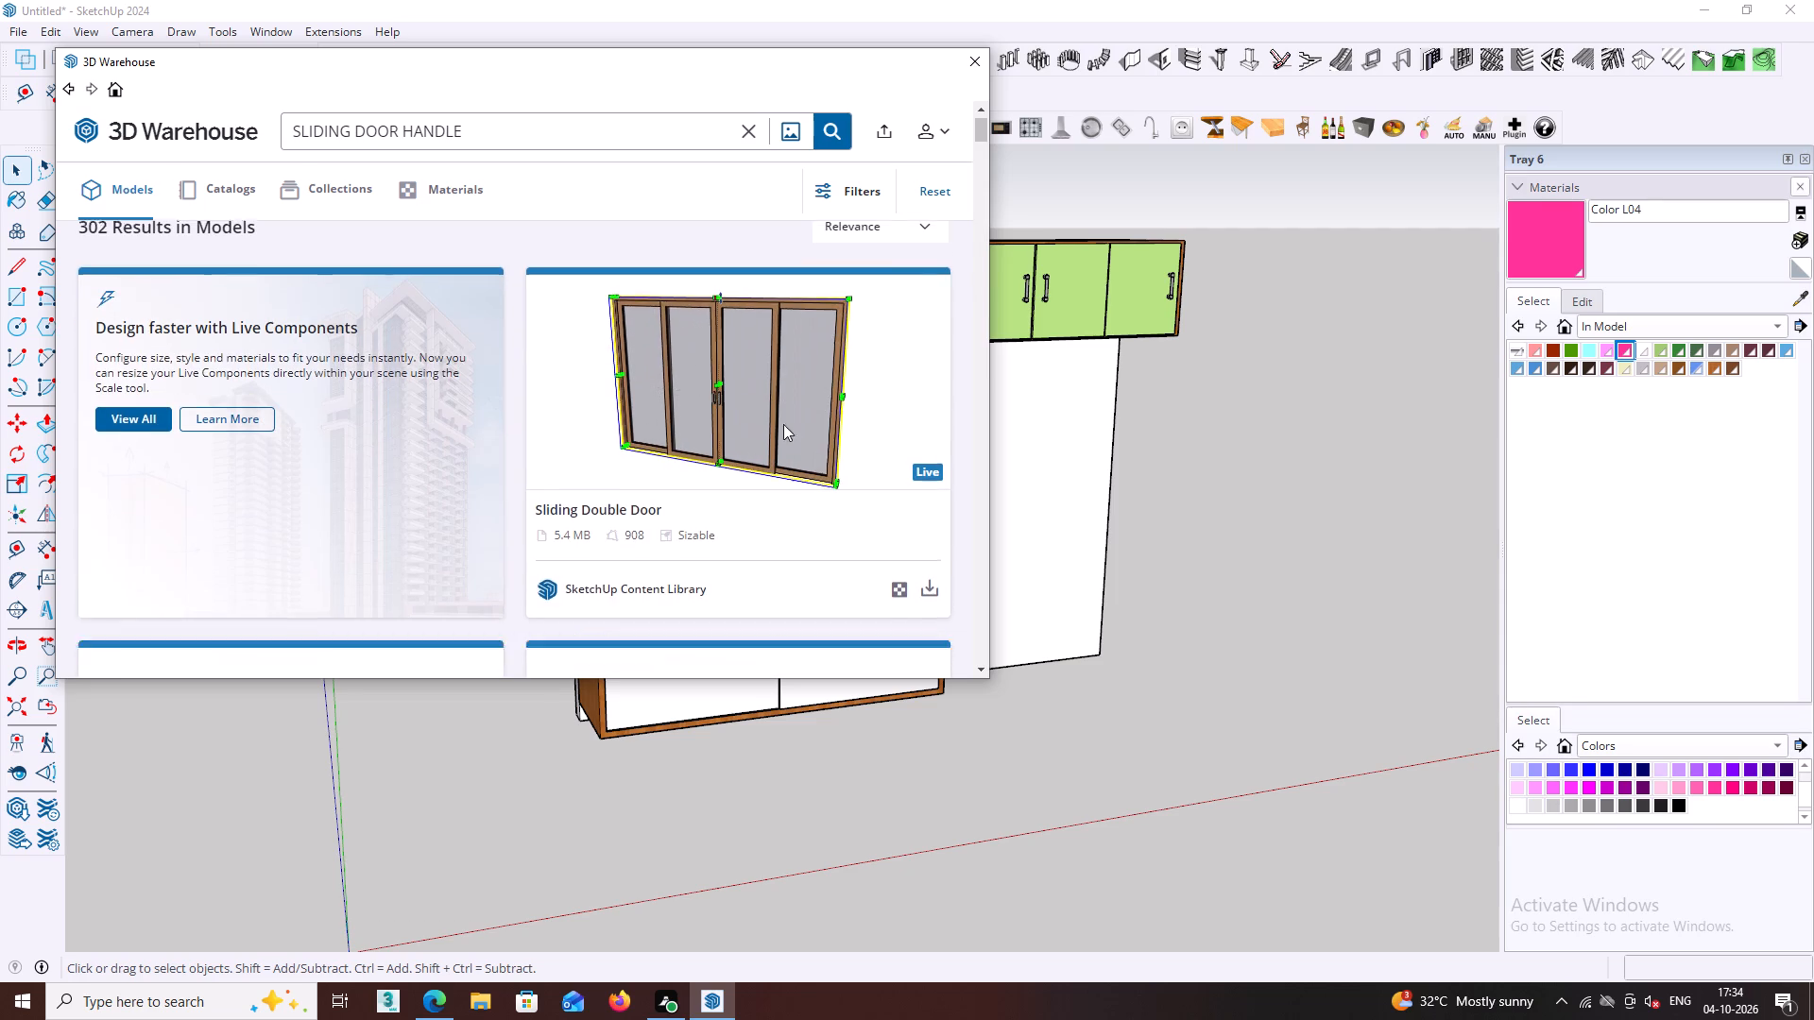
scroll(783, 424, down, 7)
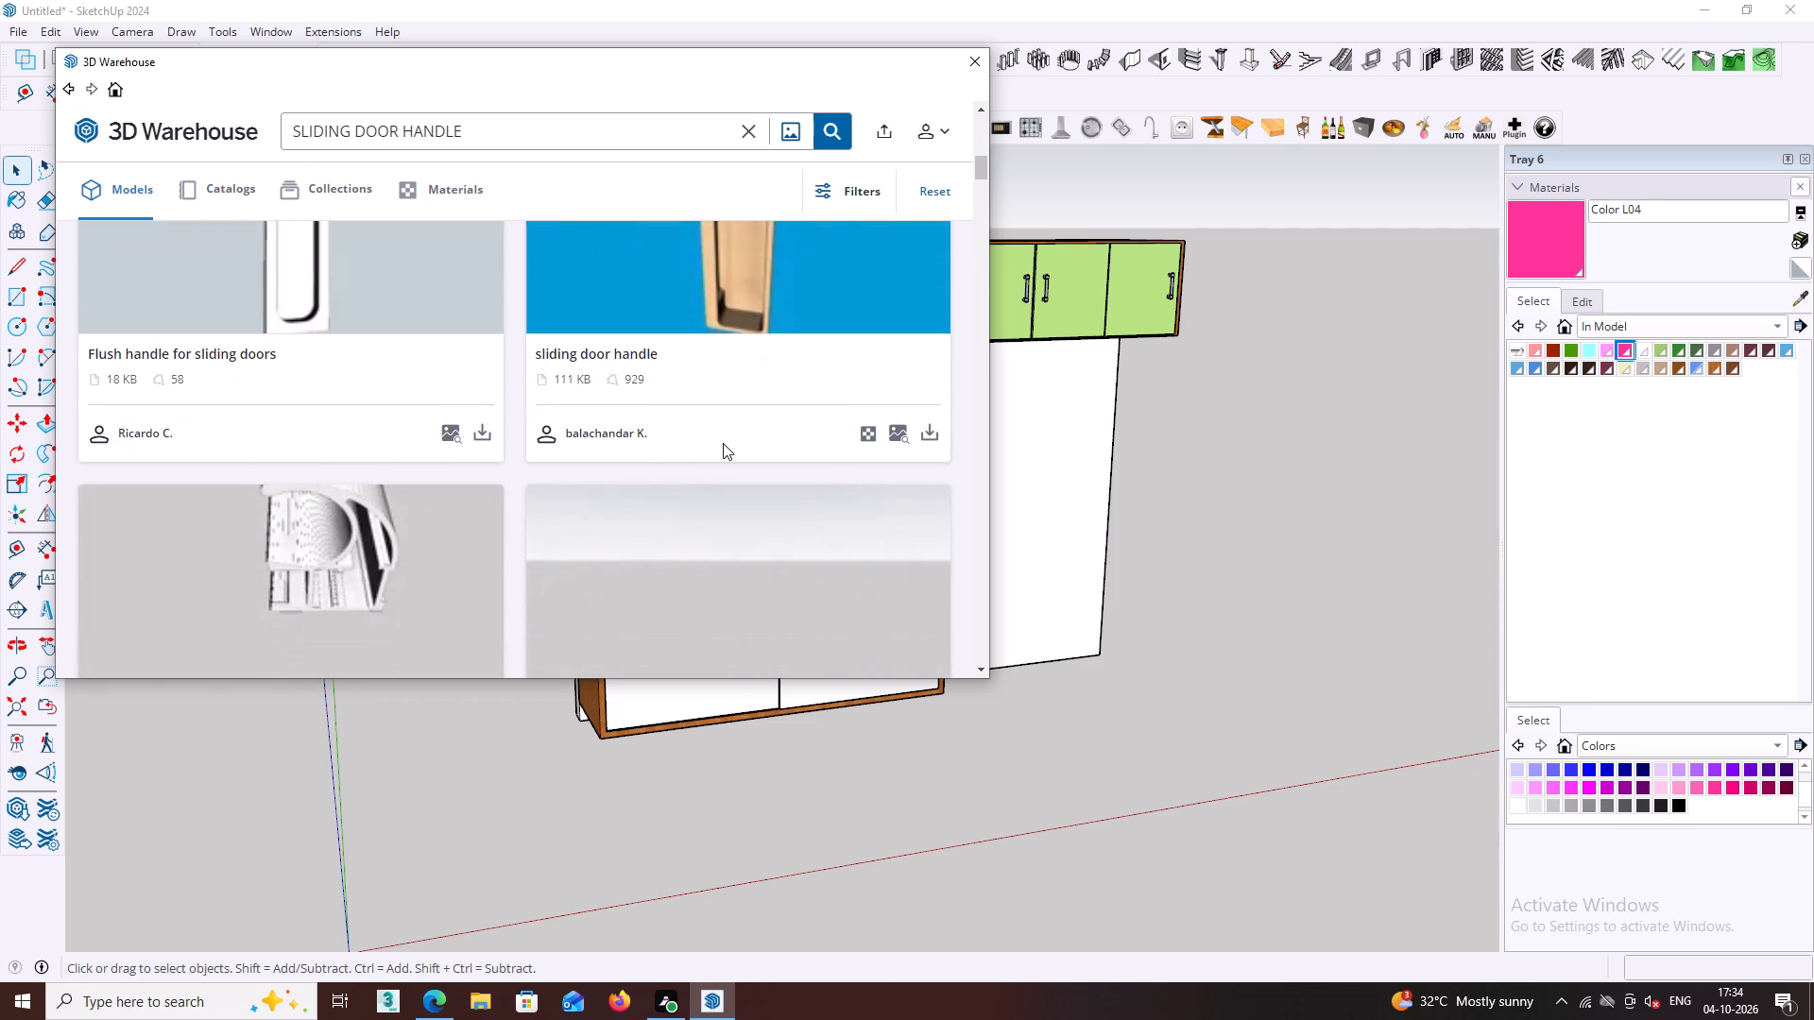
scroll(721, 446, down, 4)
scroll(713, 459, up, 3)
scroll(713, 459, down, 2)
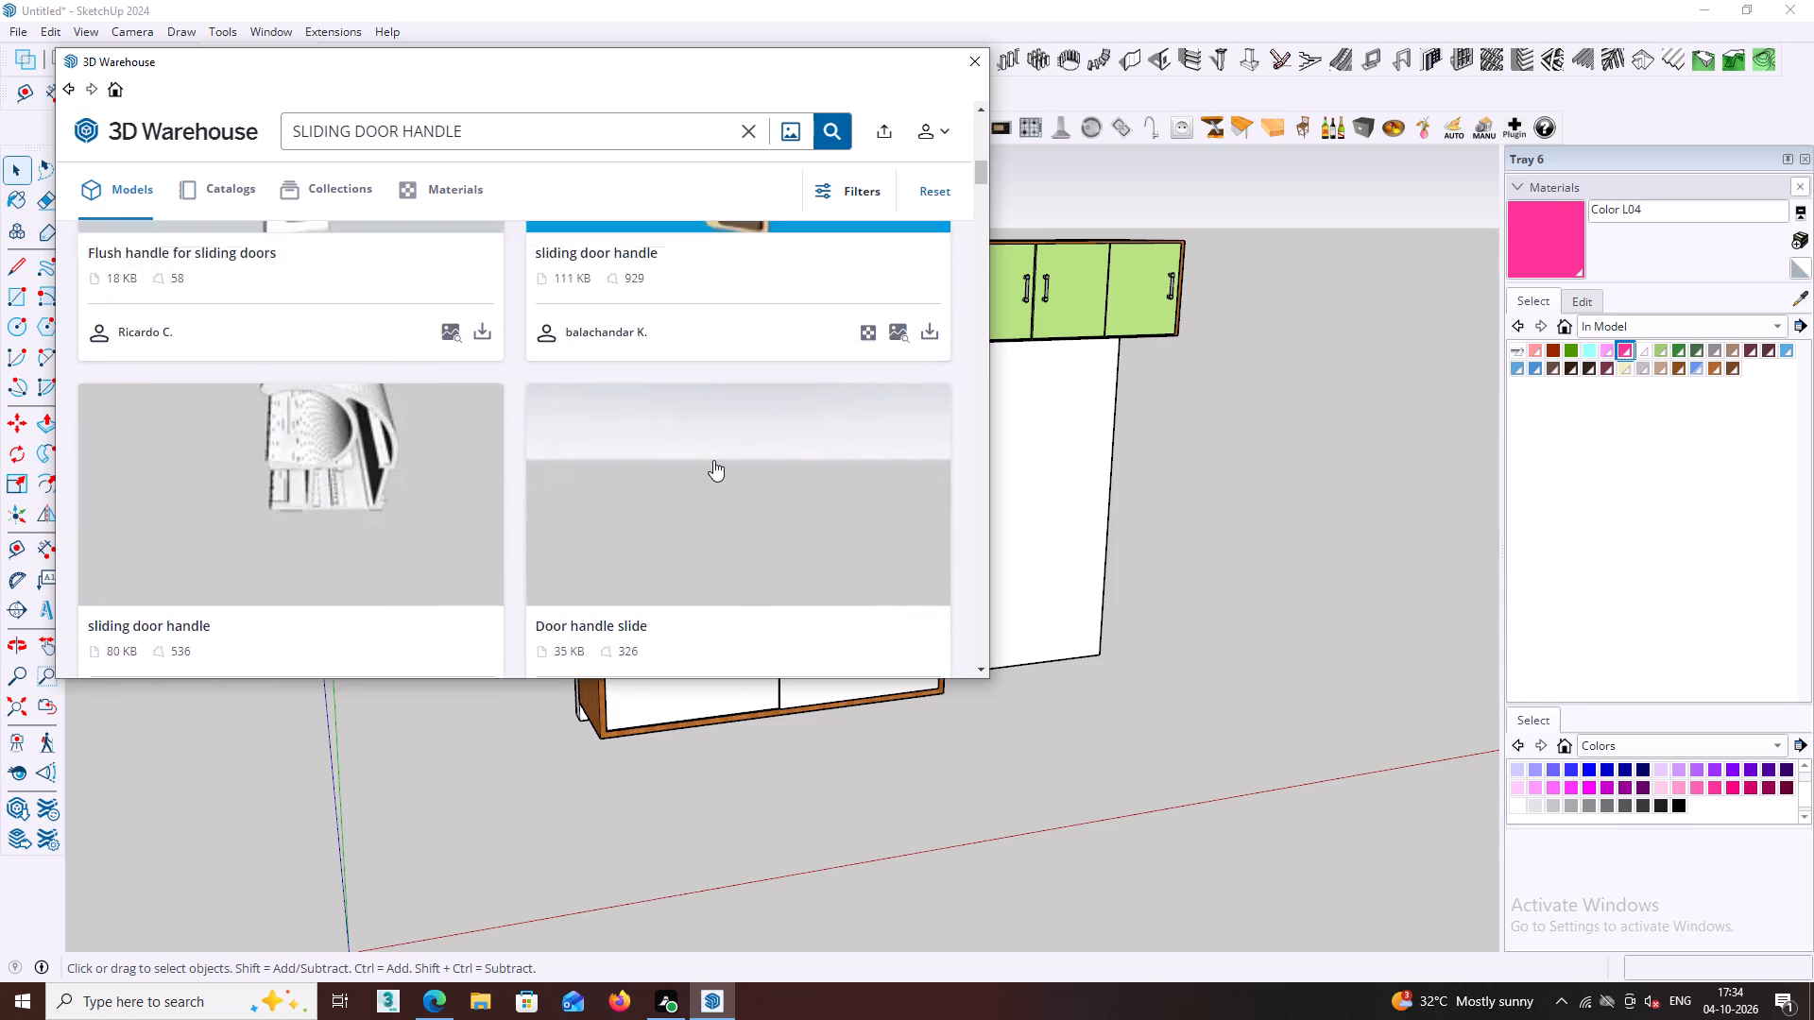
scroll(713, 460, down, 11)
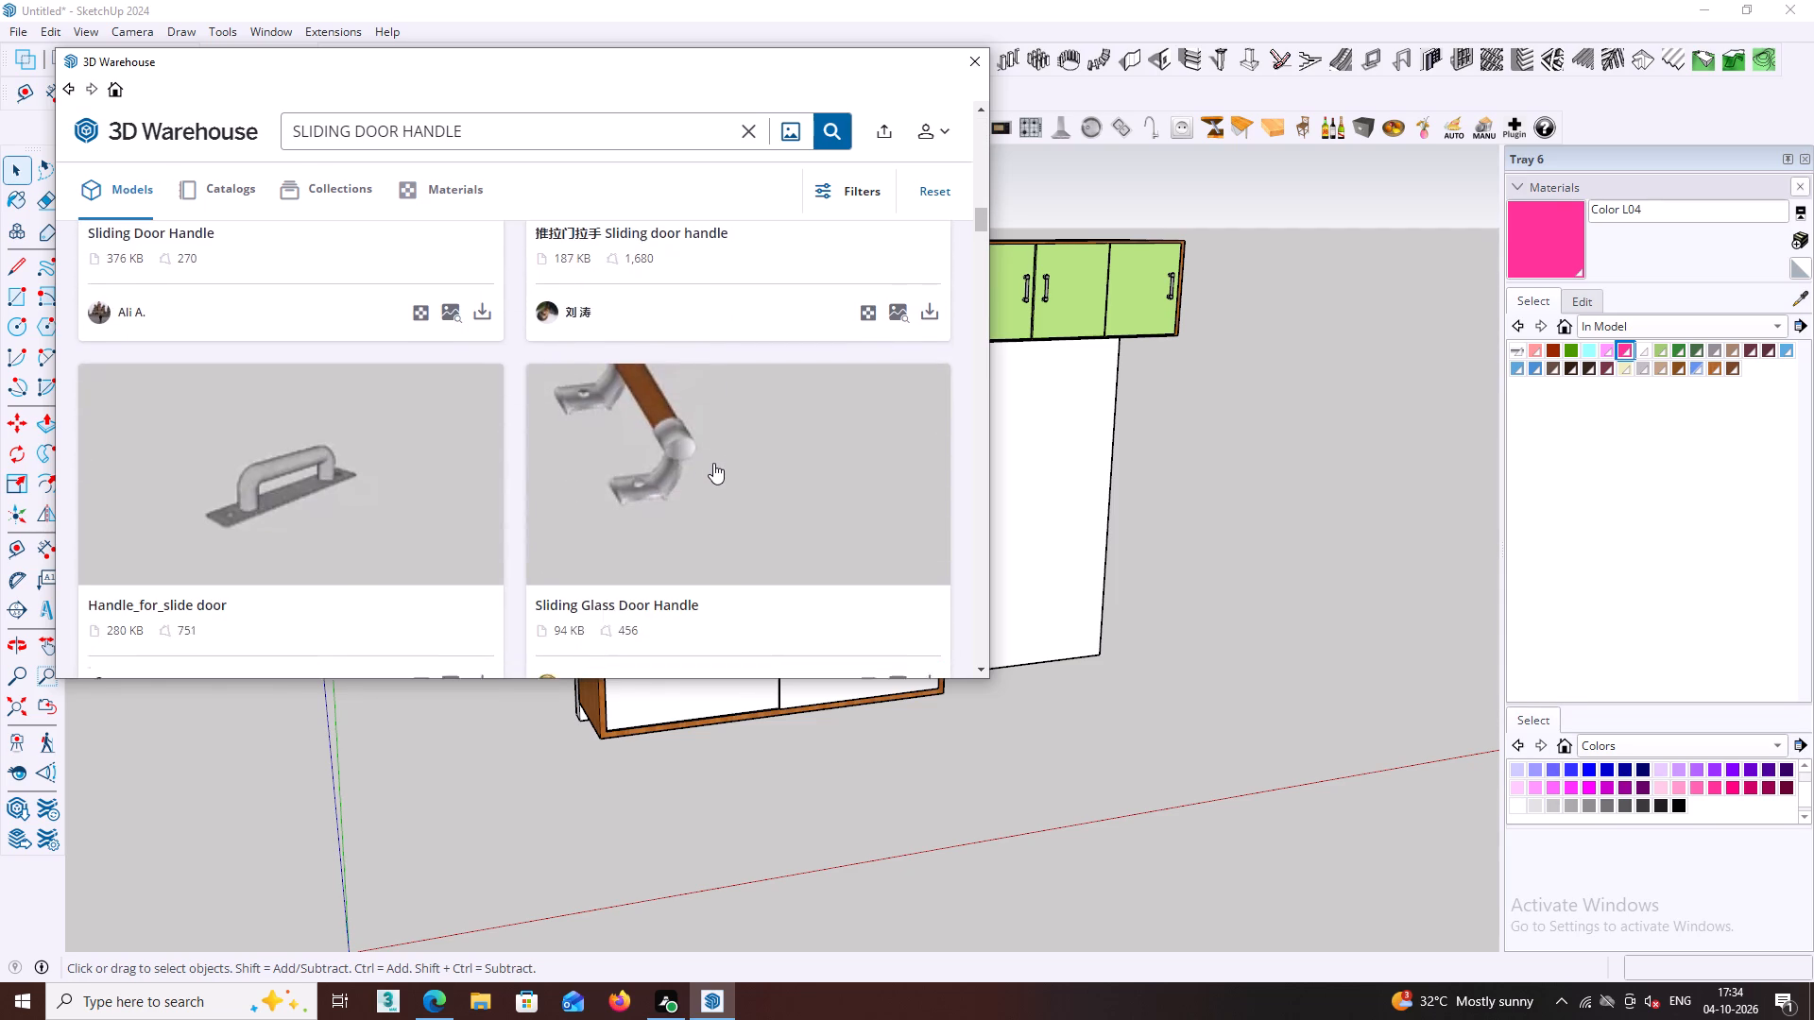
scroll(713, 463, down, 11)
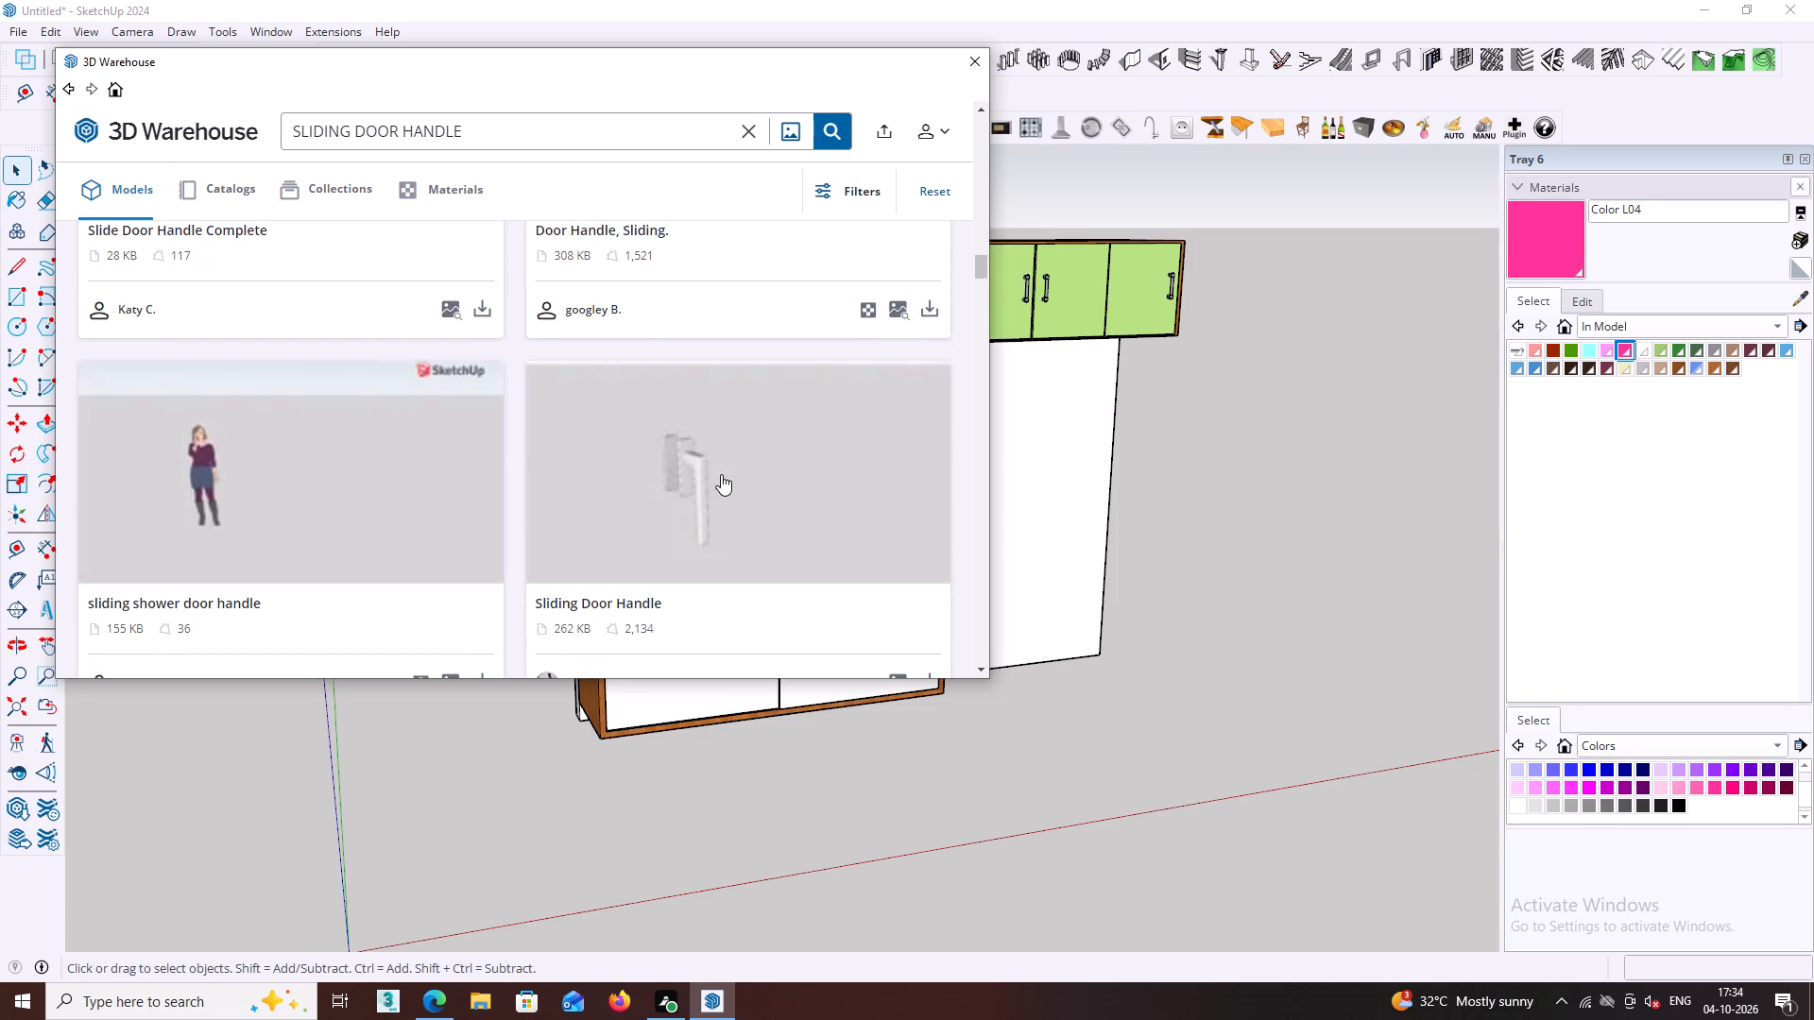
scroll(721, 474, down, 8)
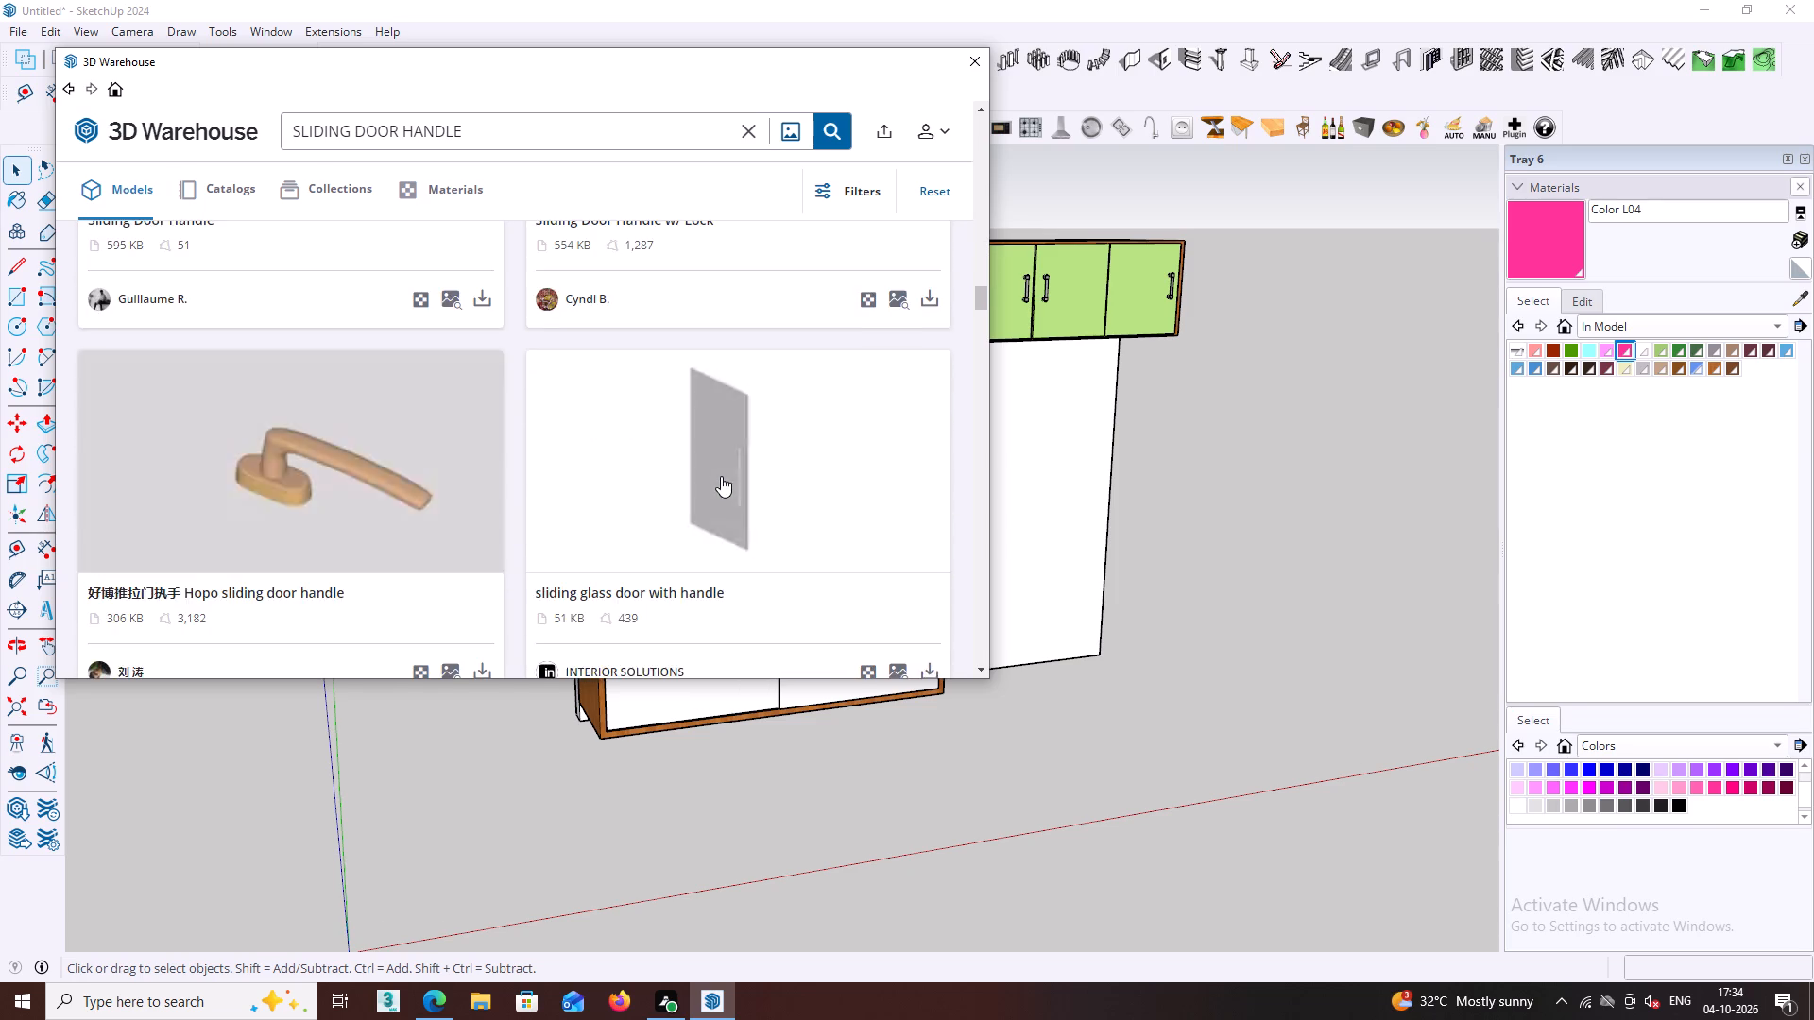
scroll(721, 476, down, 2)
scroll(721, 477, up, 20)
scroll(721, 477, up, 2)
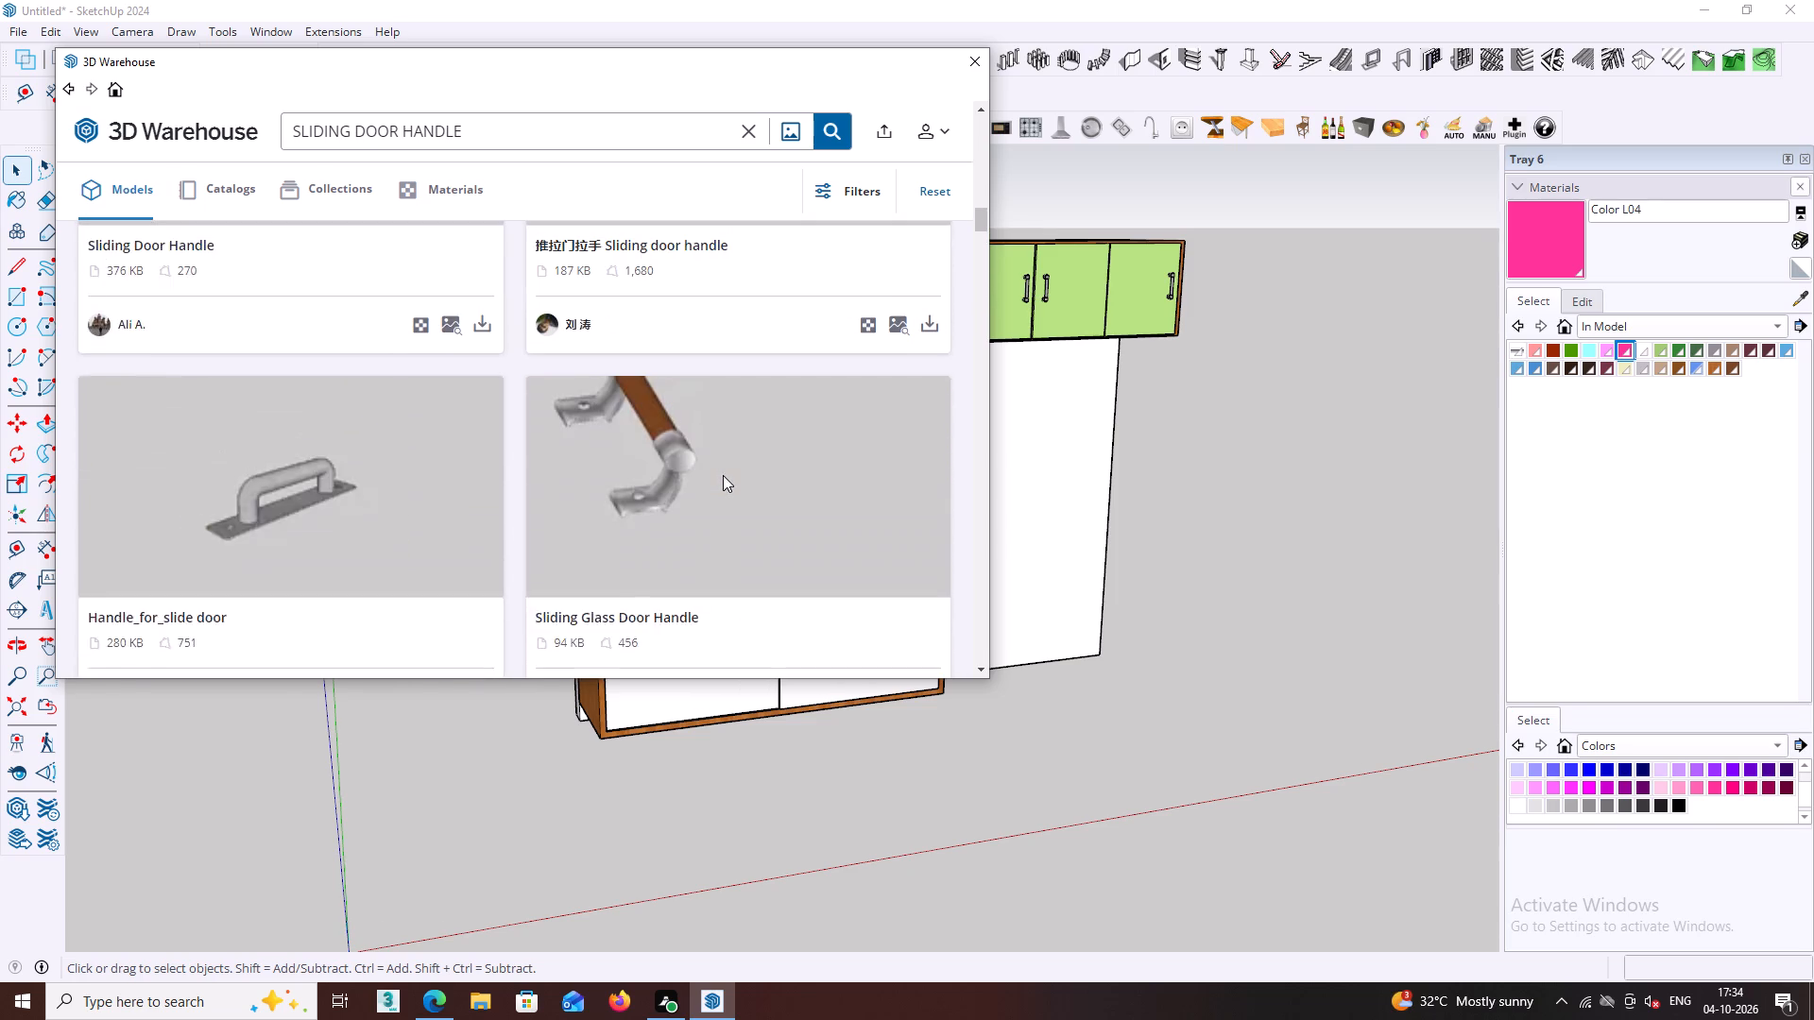
scroll(723, 475, up, 16)
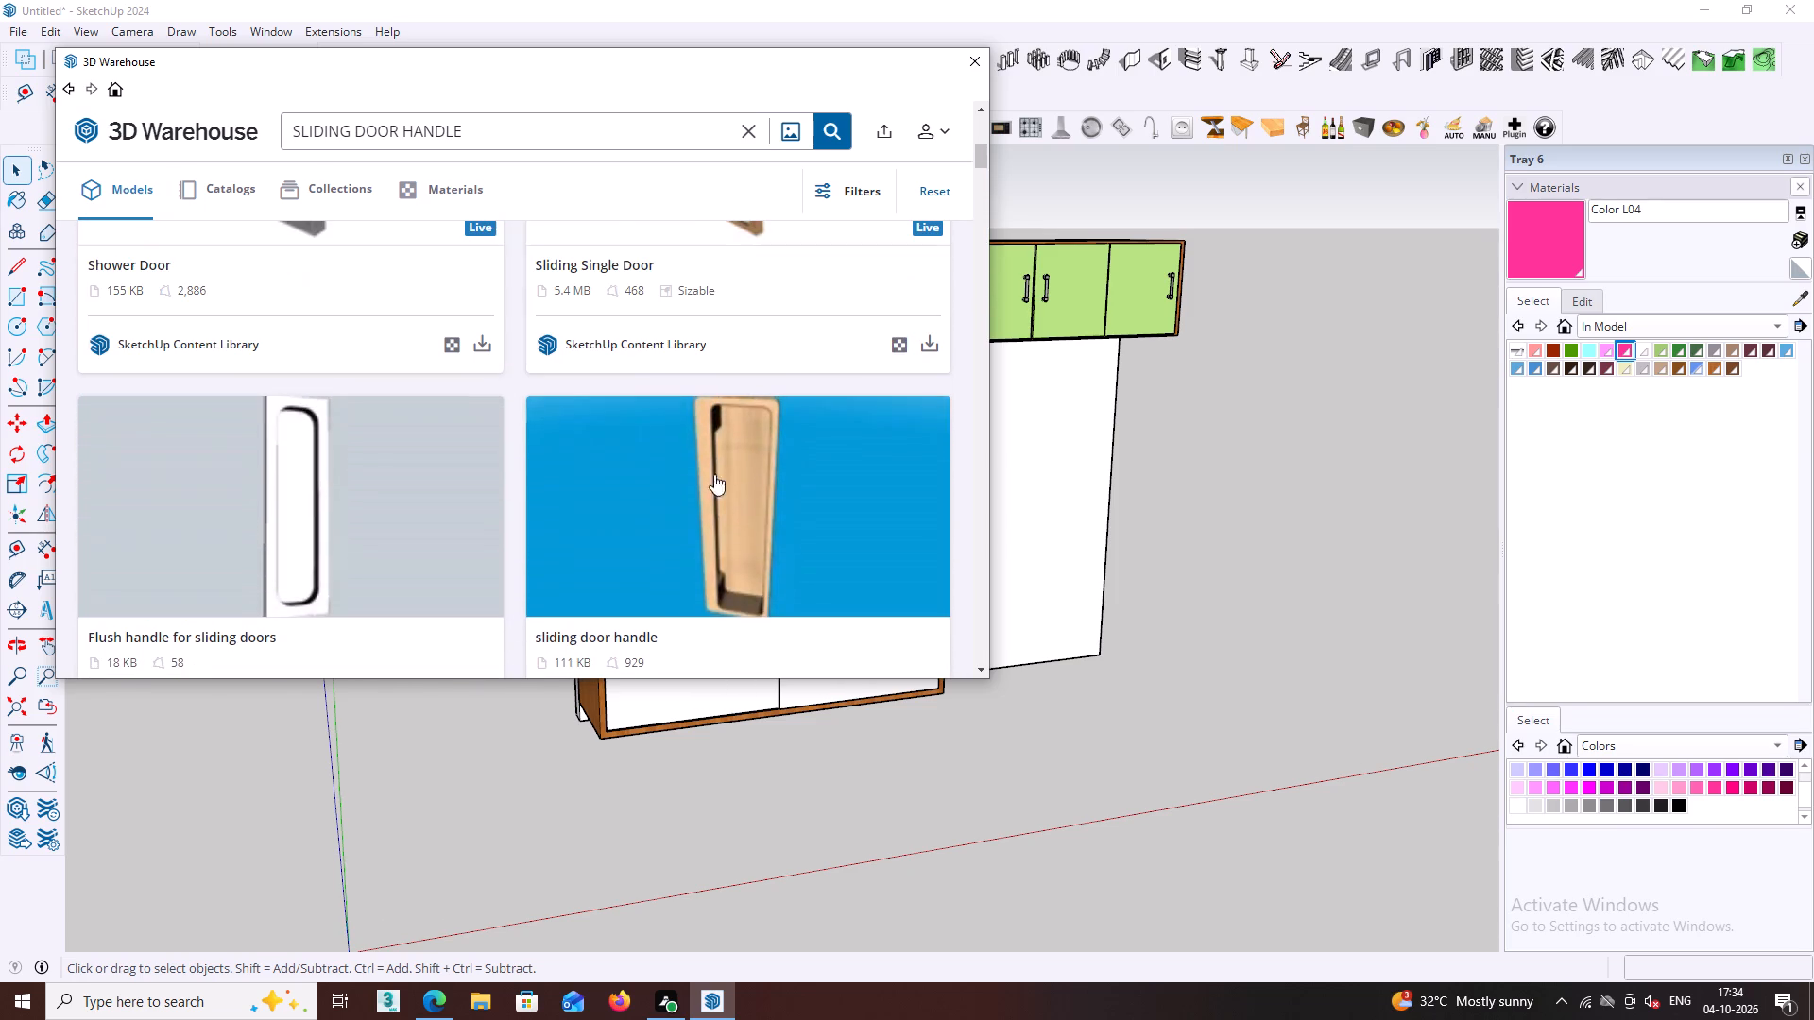
Download the "Flush handle for sliding doors" model from the 3D Warehouse directly into the current model.
click(376, 533)
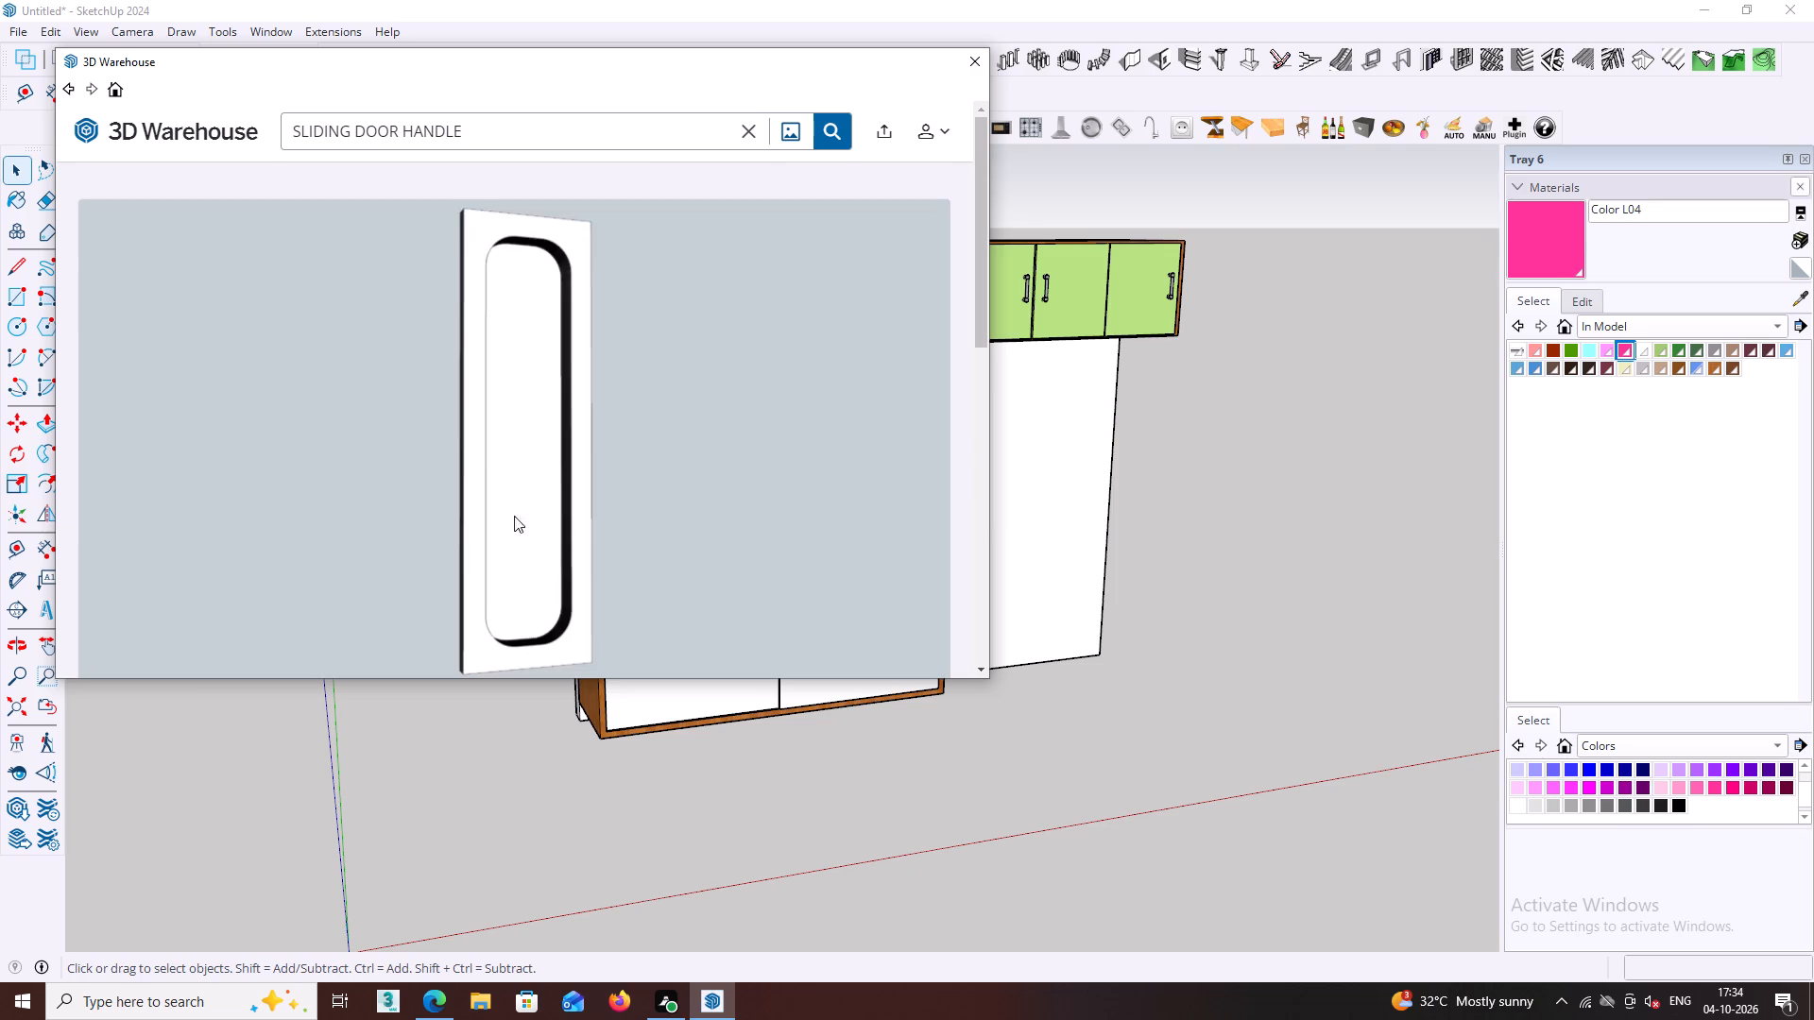
scroll(592, 500, down, 3)
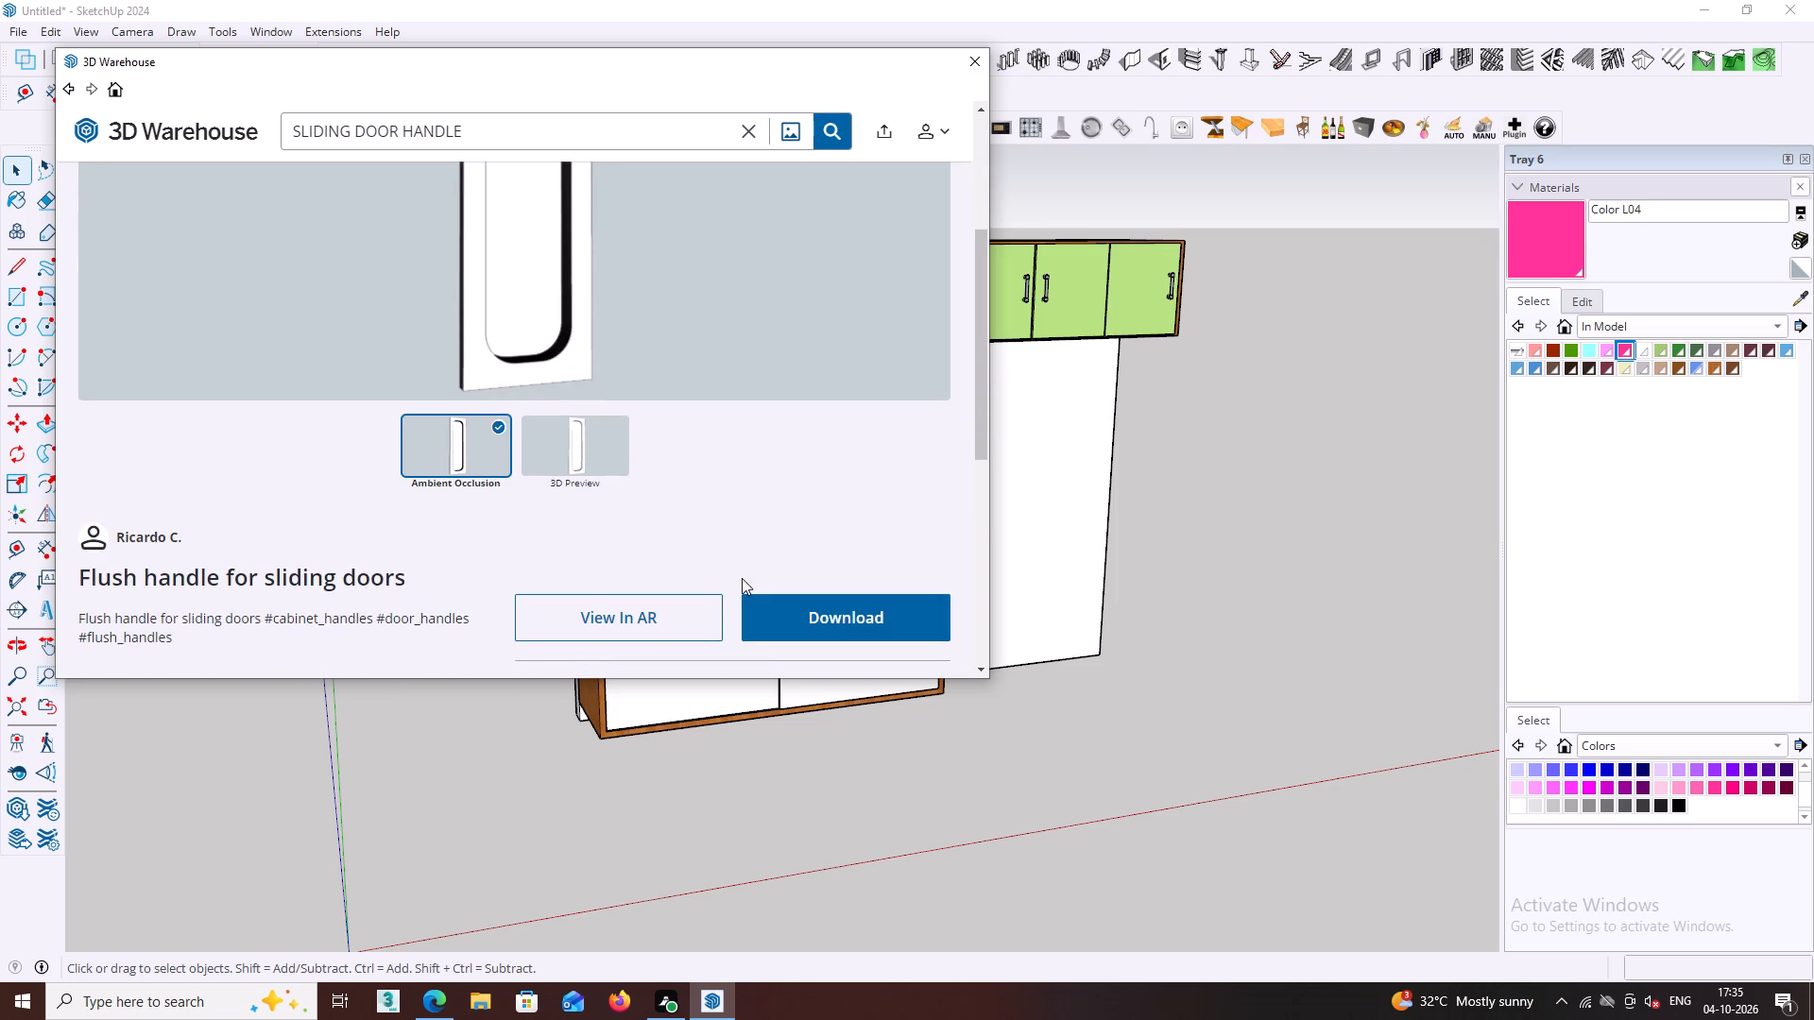
click(801, 613)
click(468, 394)
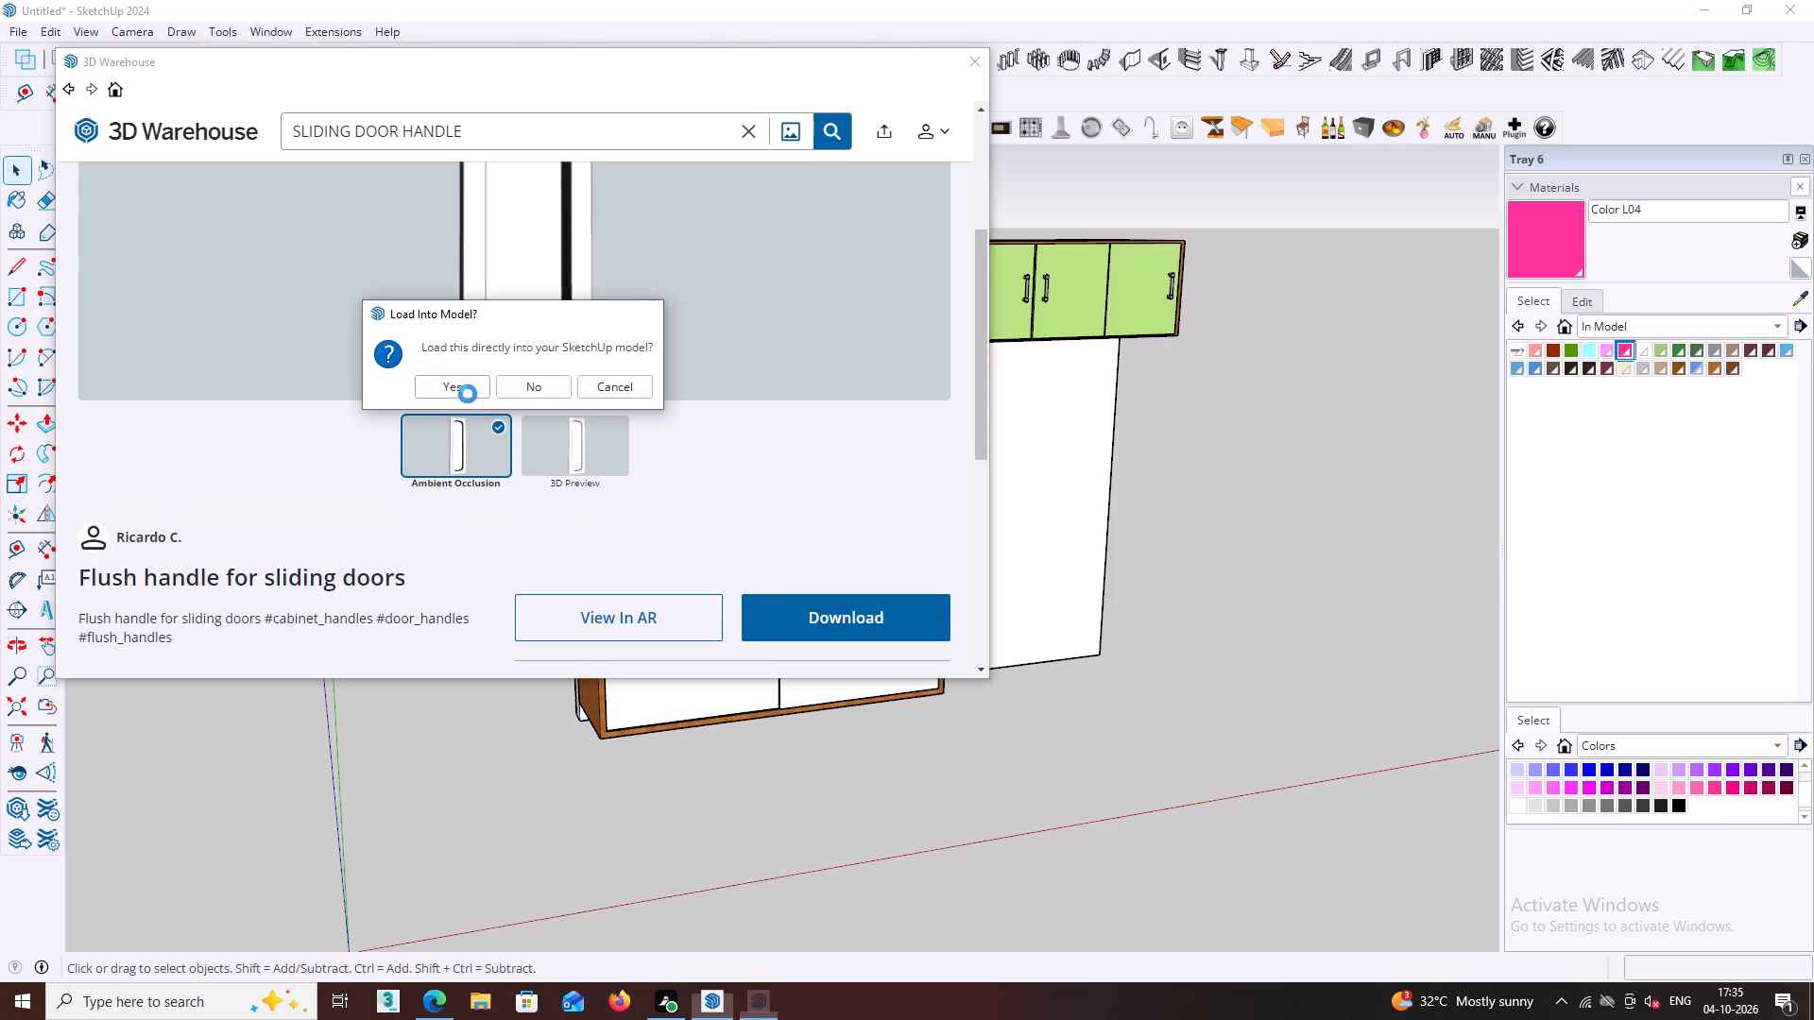
Place the flush handle in the empty space beside the wardrobe's pink-and-white sliding doors.
scroll(735, 552, up, 3)
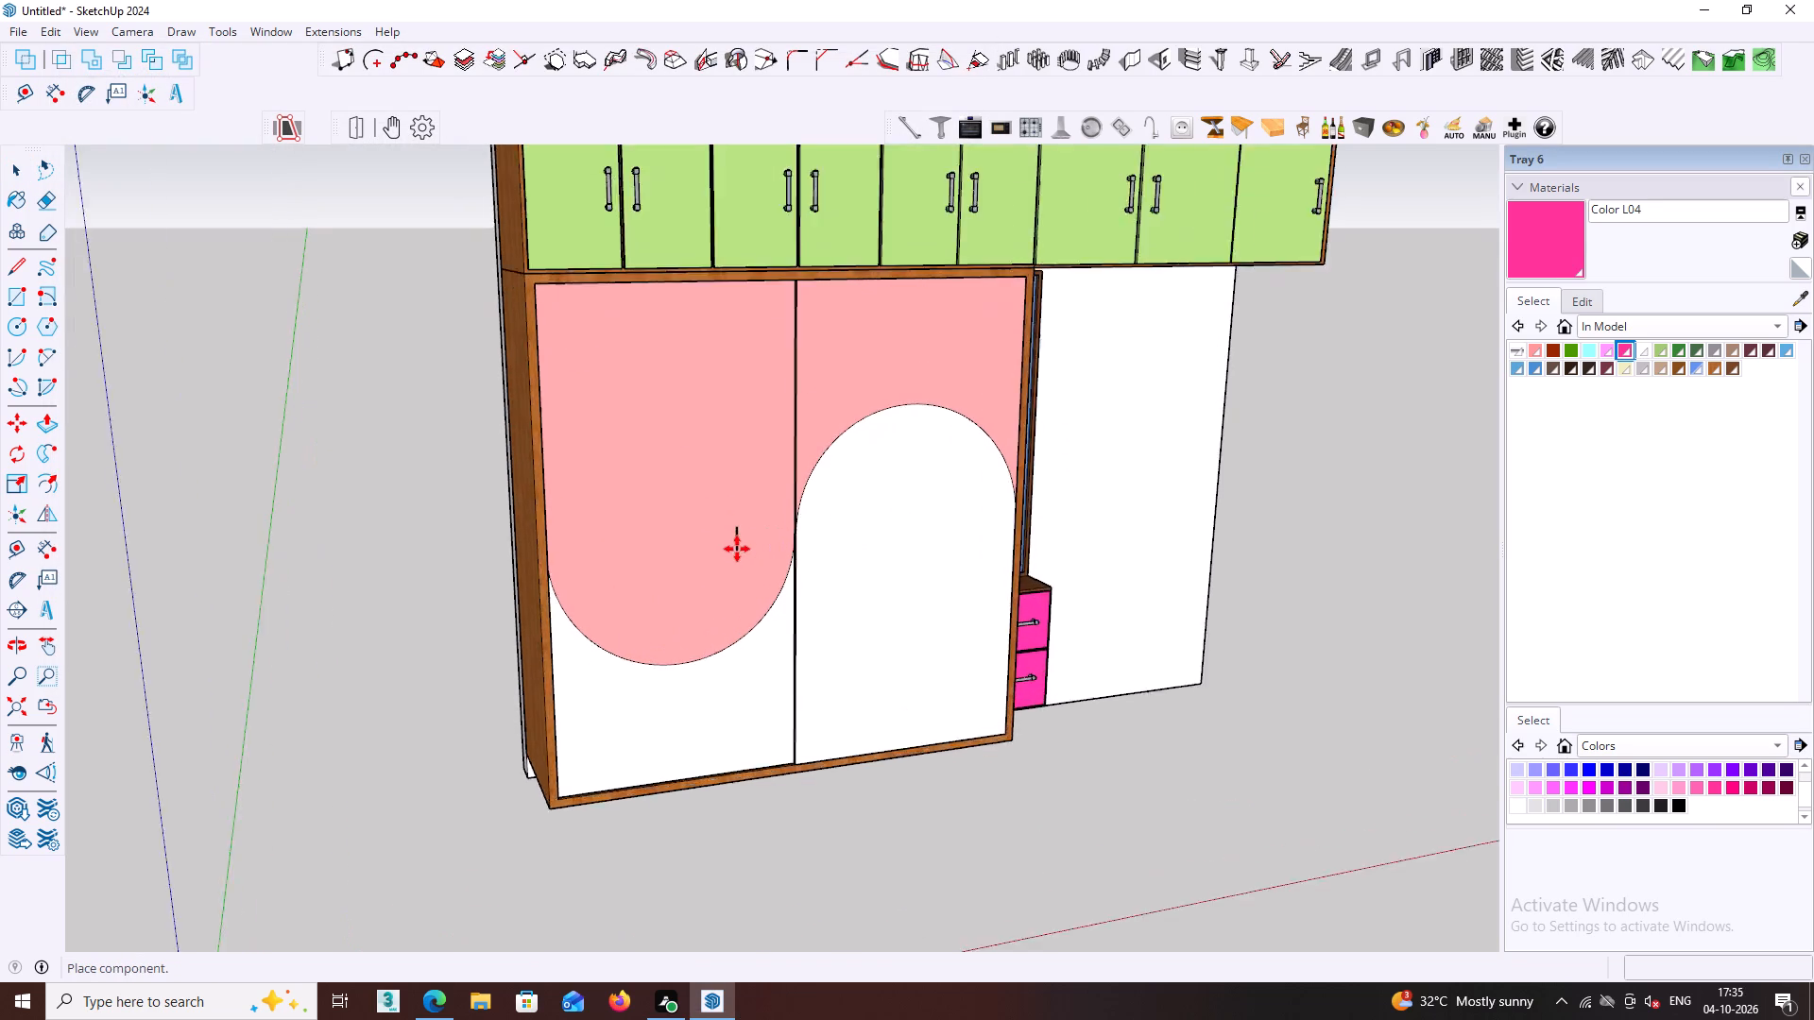
scroll(737, 549, up, 11)
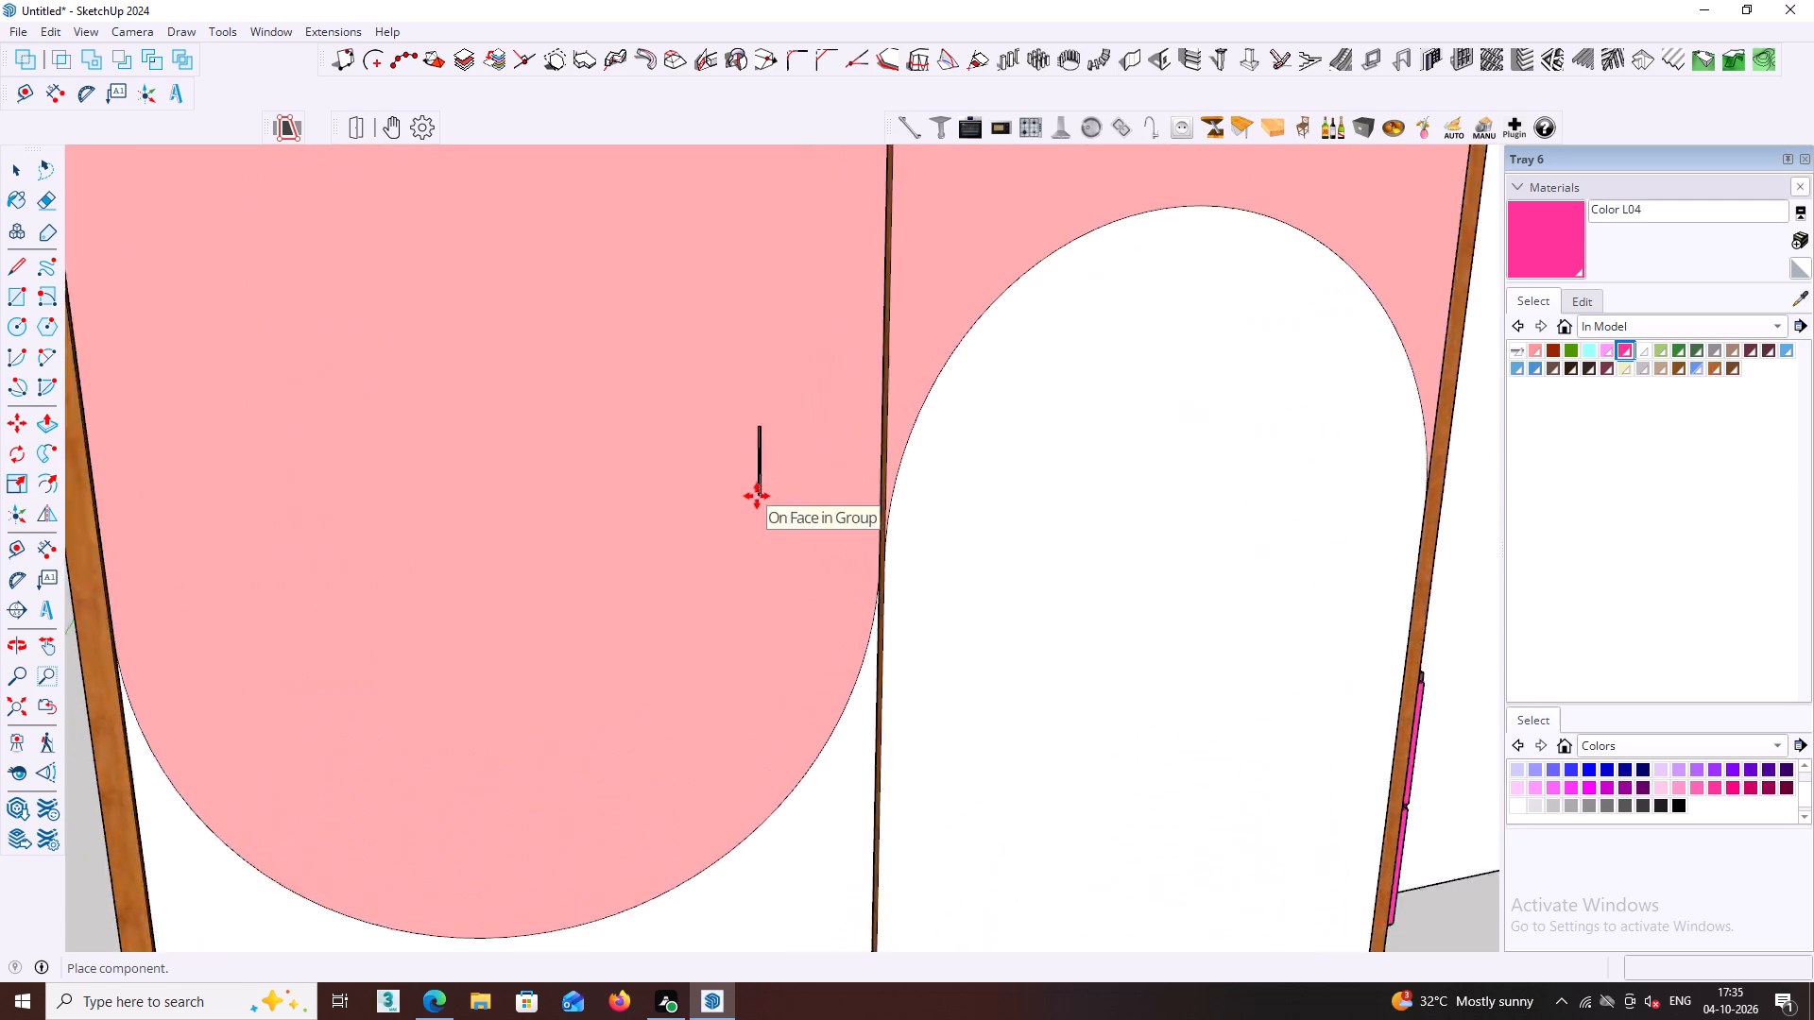
scroll(762, 502, up, 7)
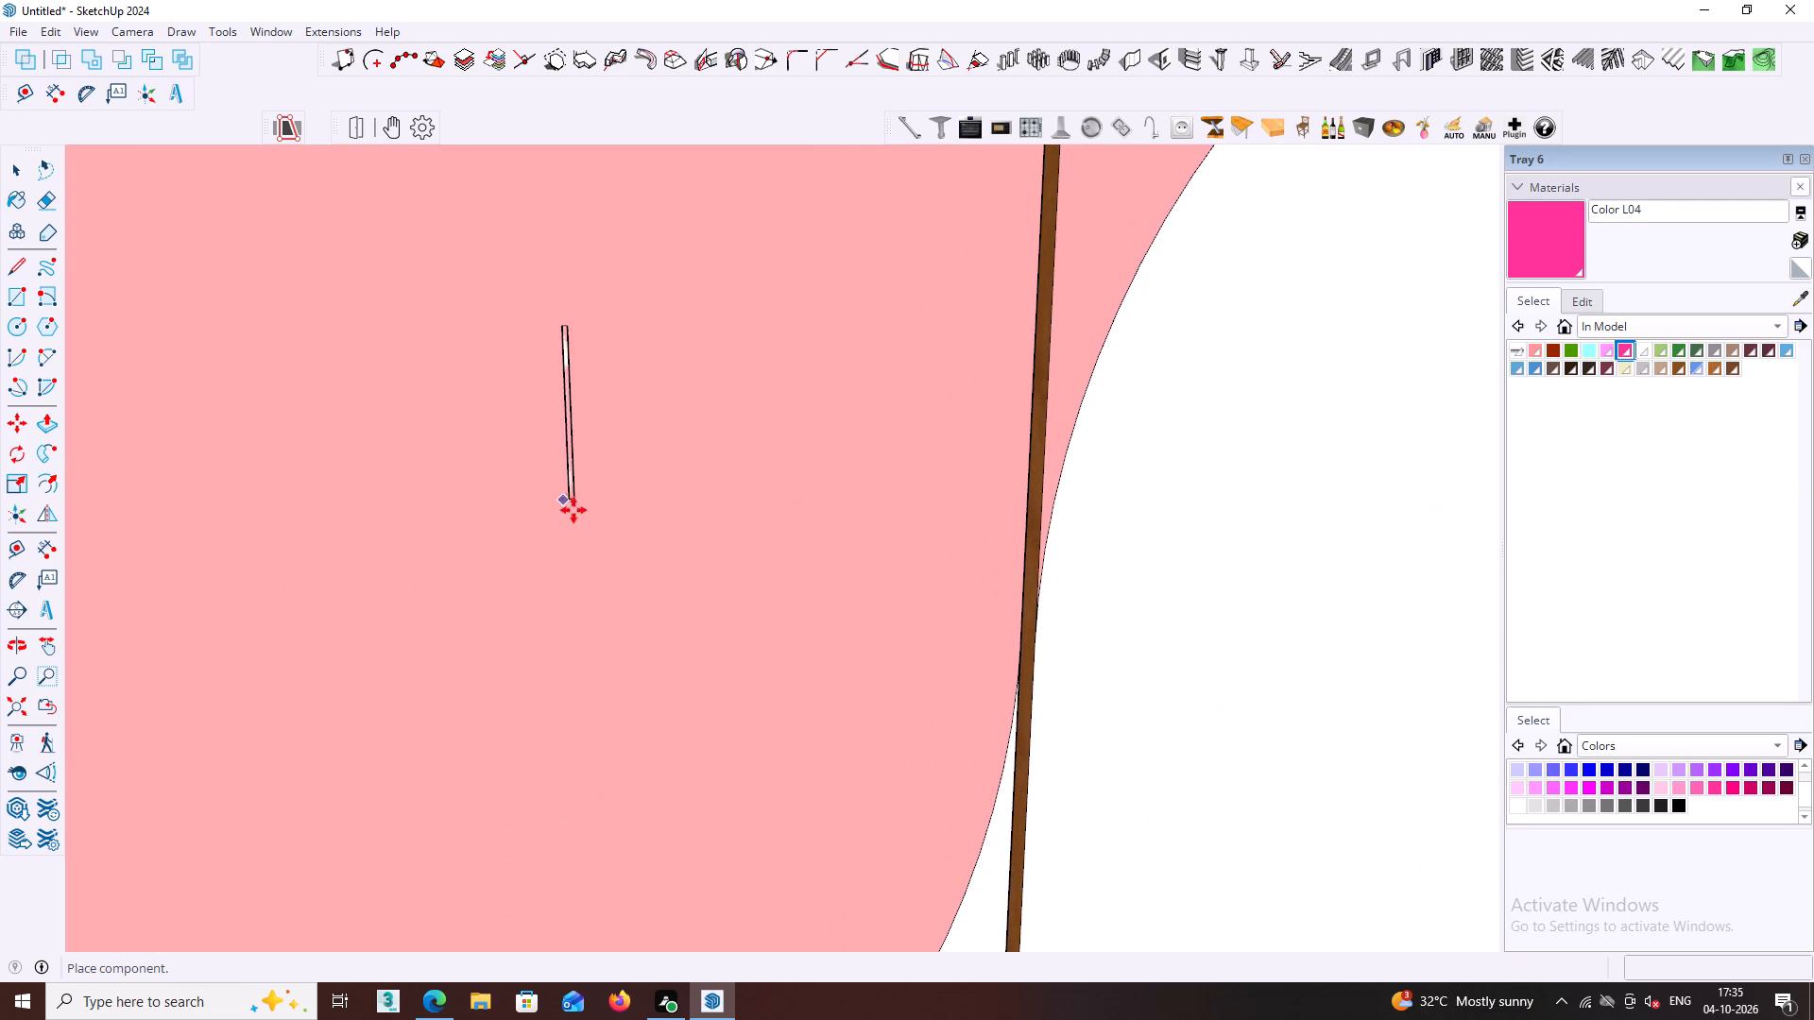
scroll(591, 511, down, 20)
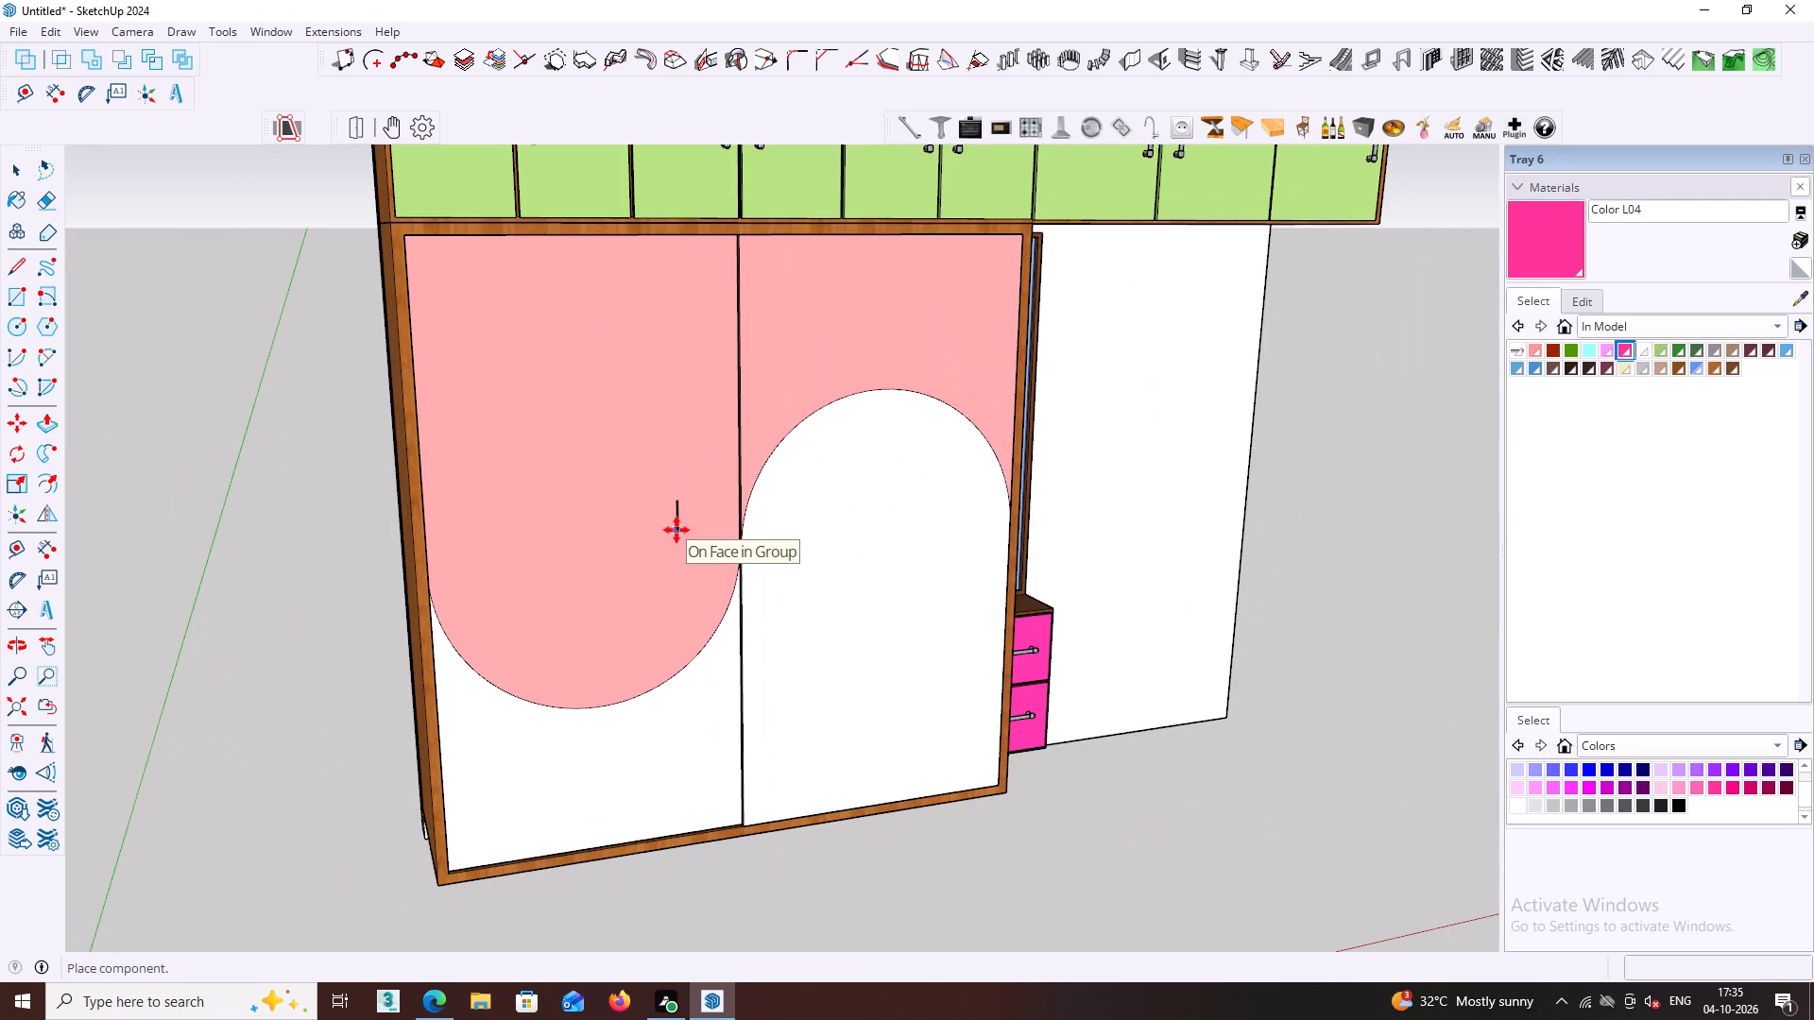
click(316, 515)
Examine the placed flush handle at close range to see which way its recess faces.
scroll(323, 524, up, 5)
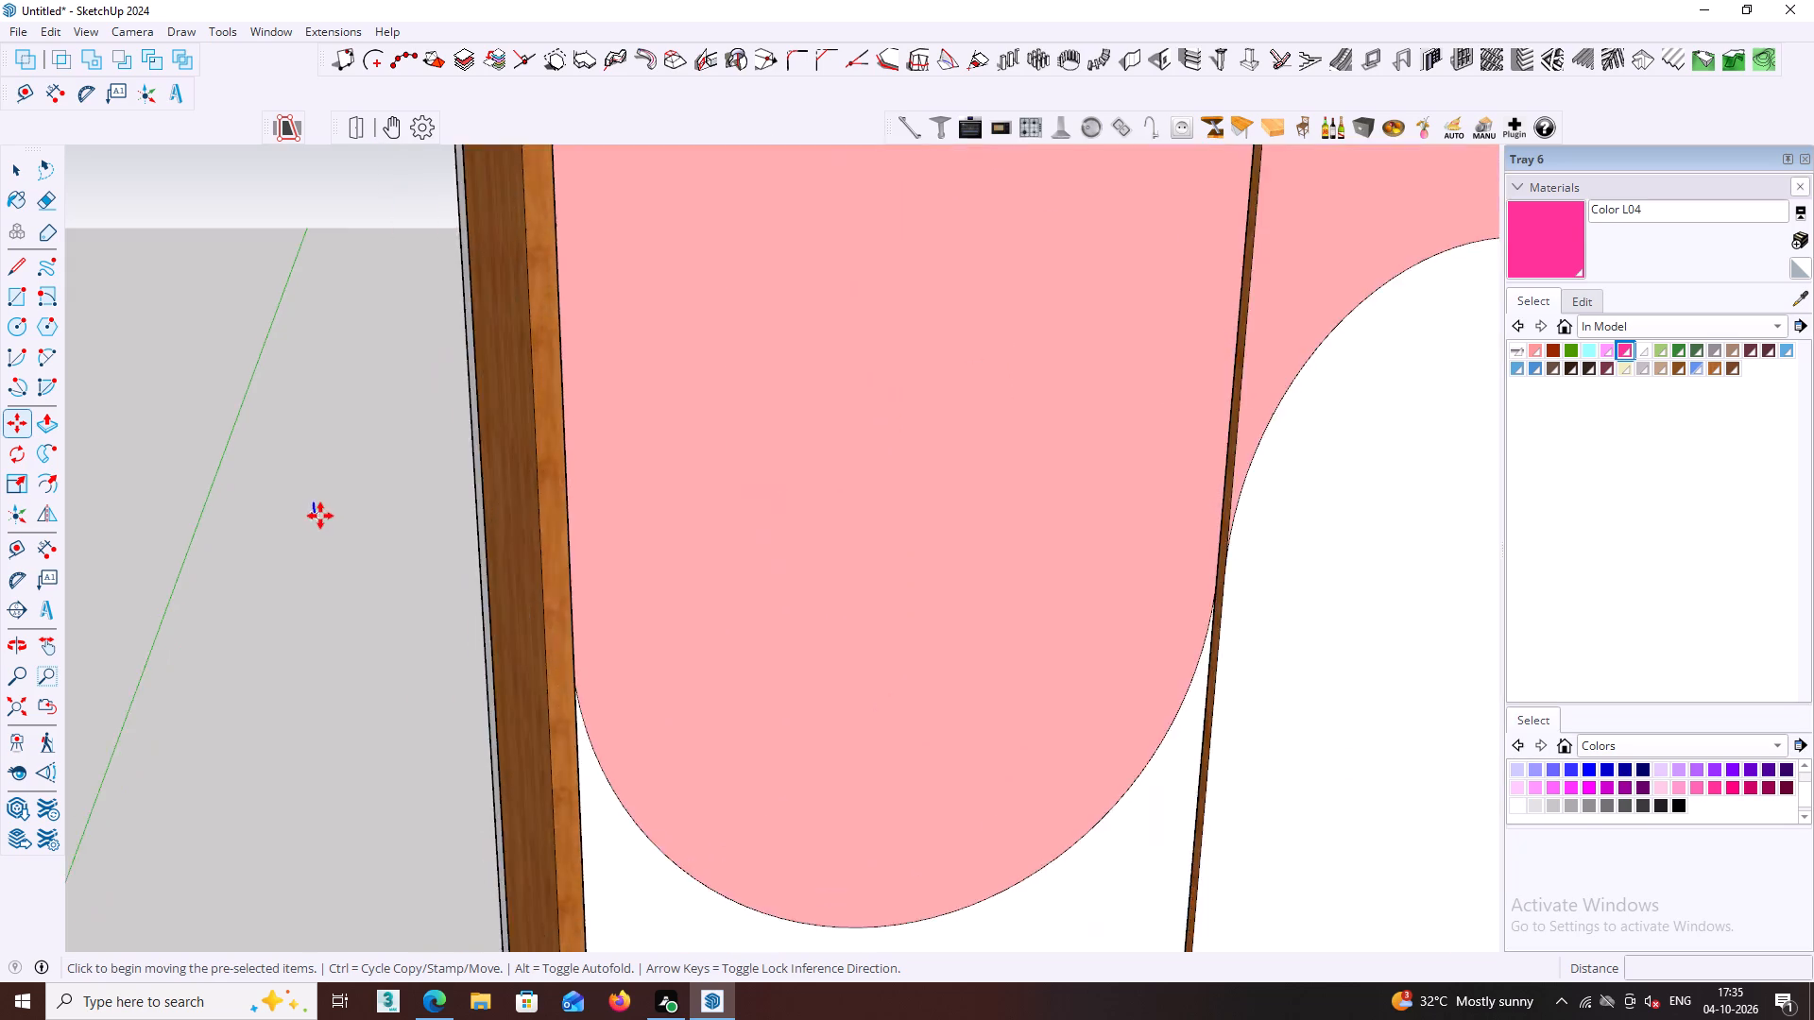
scroll(320, 516, up, 20)
scroll(320, 516, up, 15)
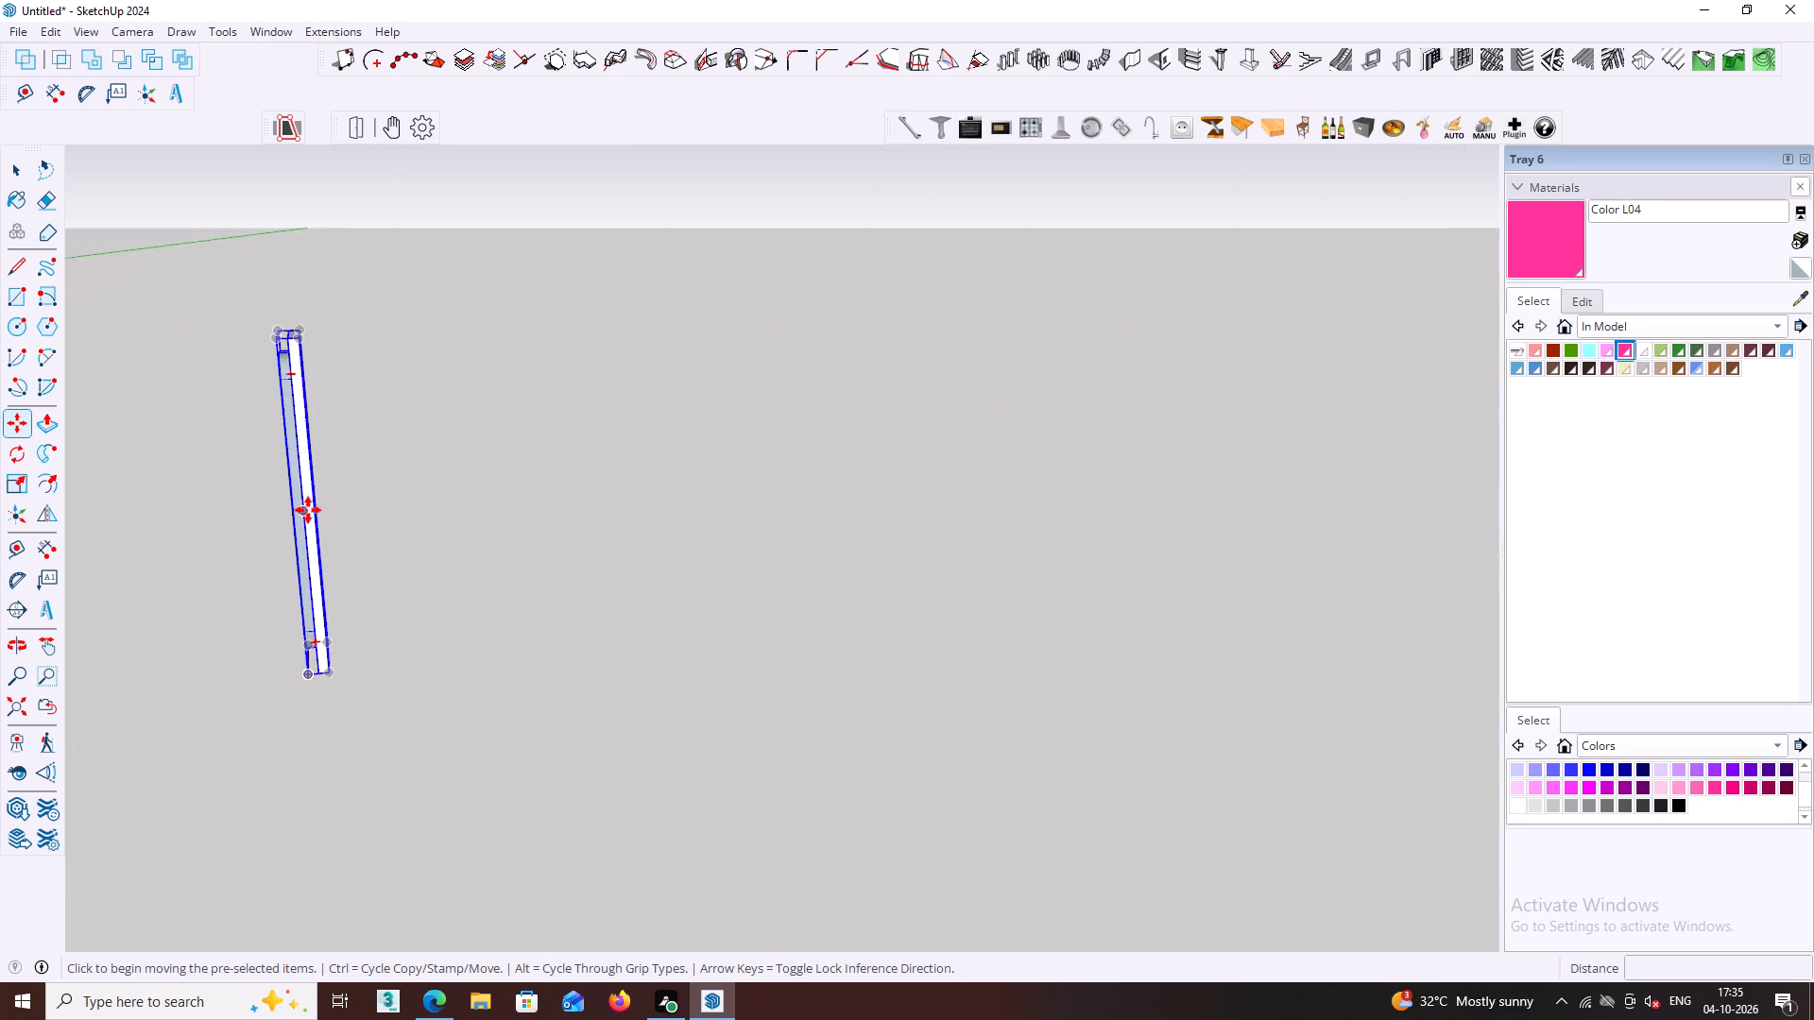
scroll(308, 510, up, 9)
middle_drag(308, 509, 128, 530)
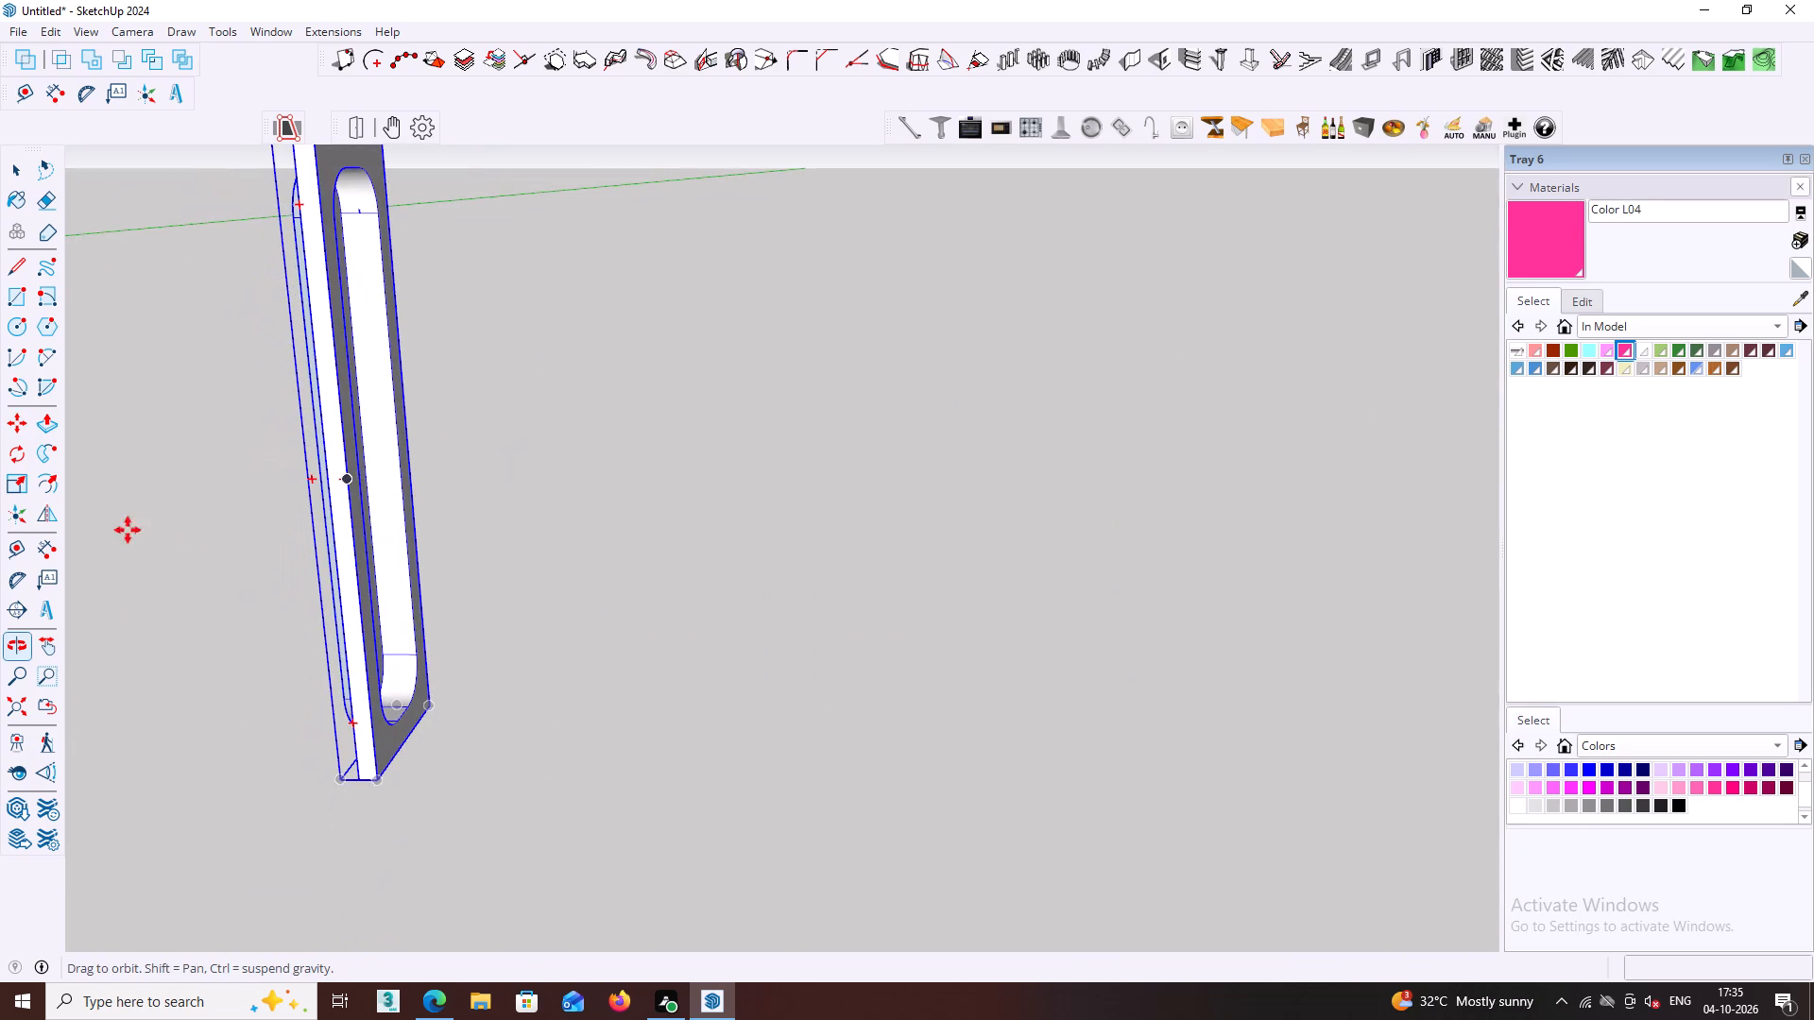
middle_drag(128, 530, 122, 535)
middle_click(311, 510)
middle_drag(320, 512, 240, 524)
scroll(377, 567, up, 1)
scroll(377, 572, down, 12)
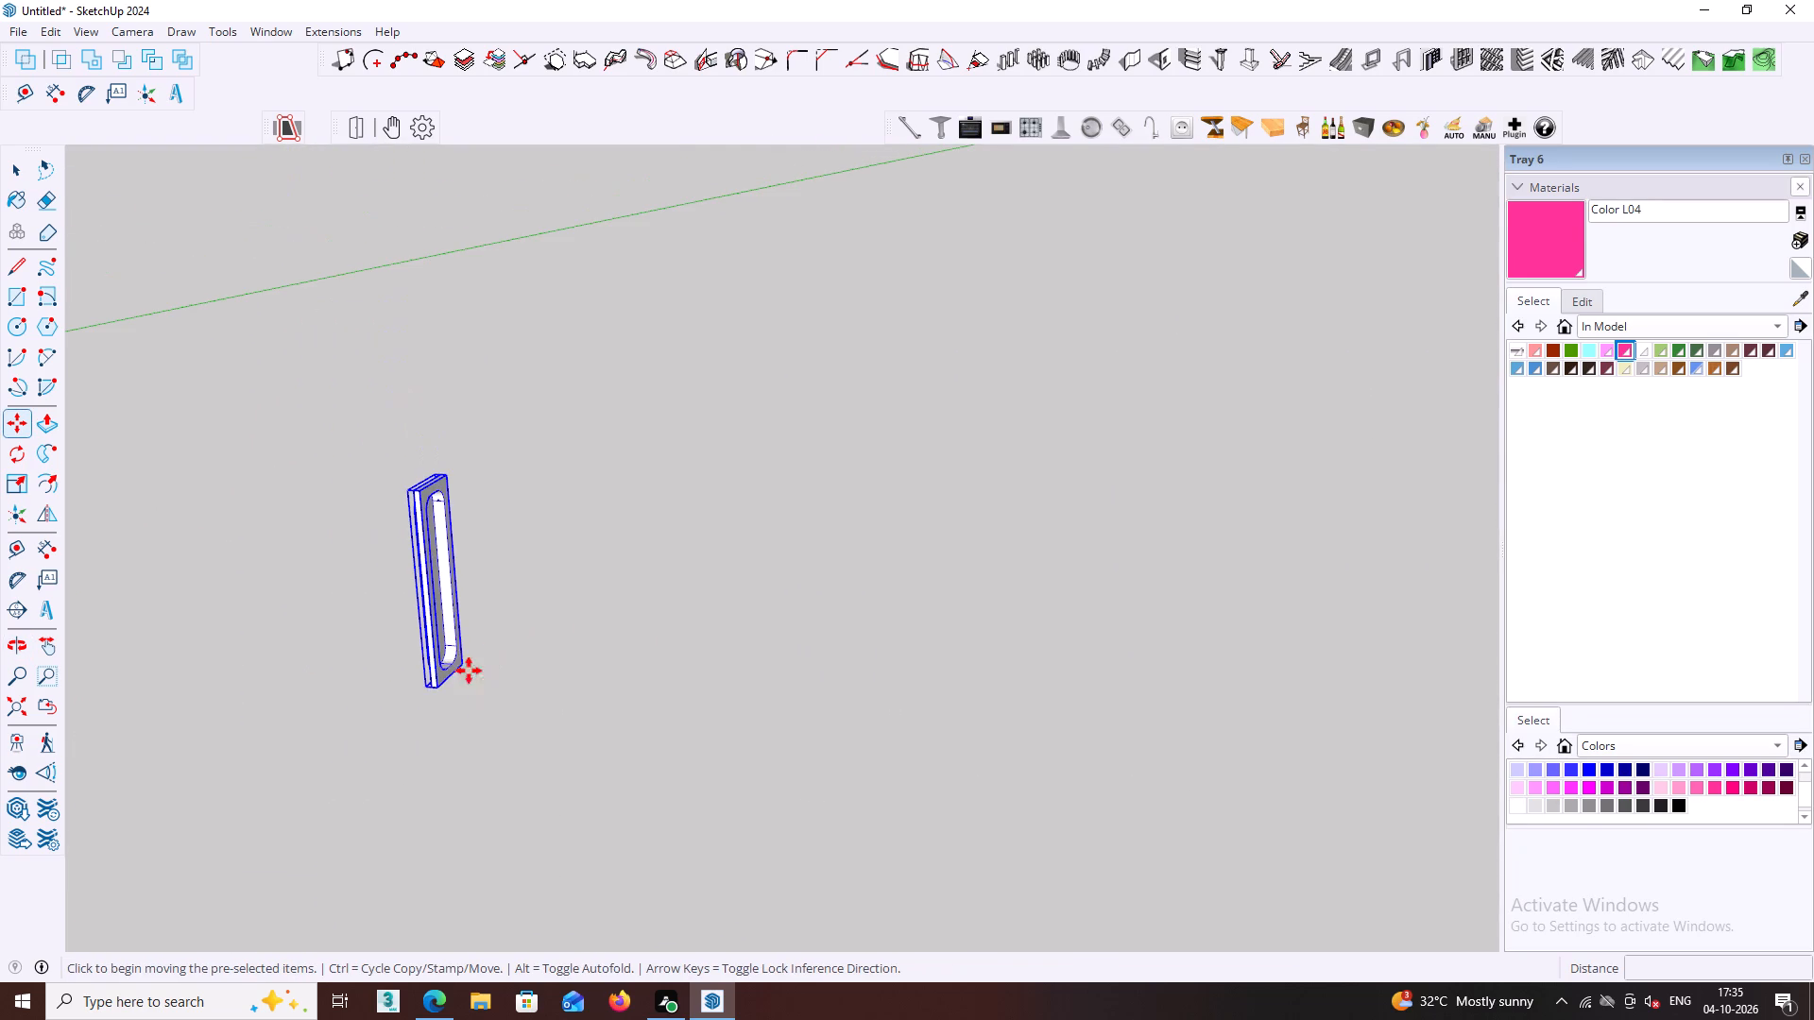
middle_click(457, 664)
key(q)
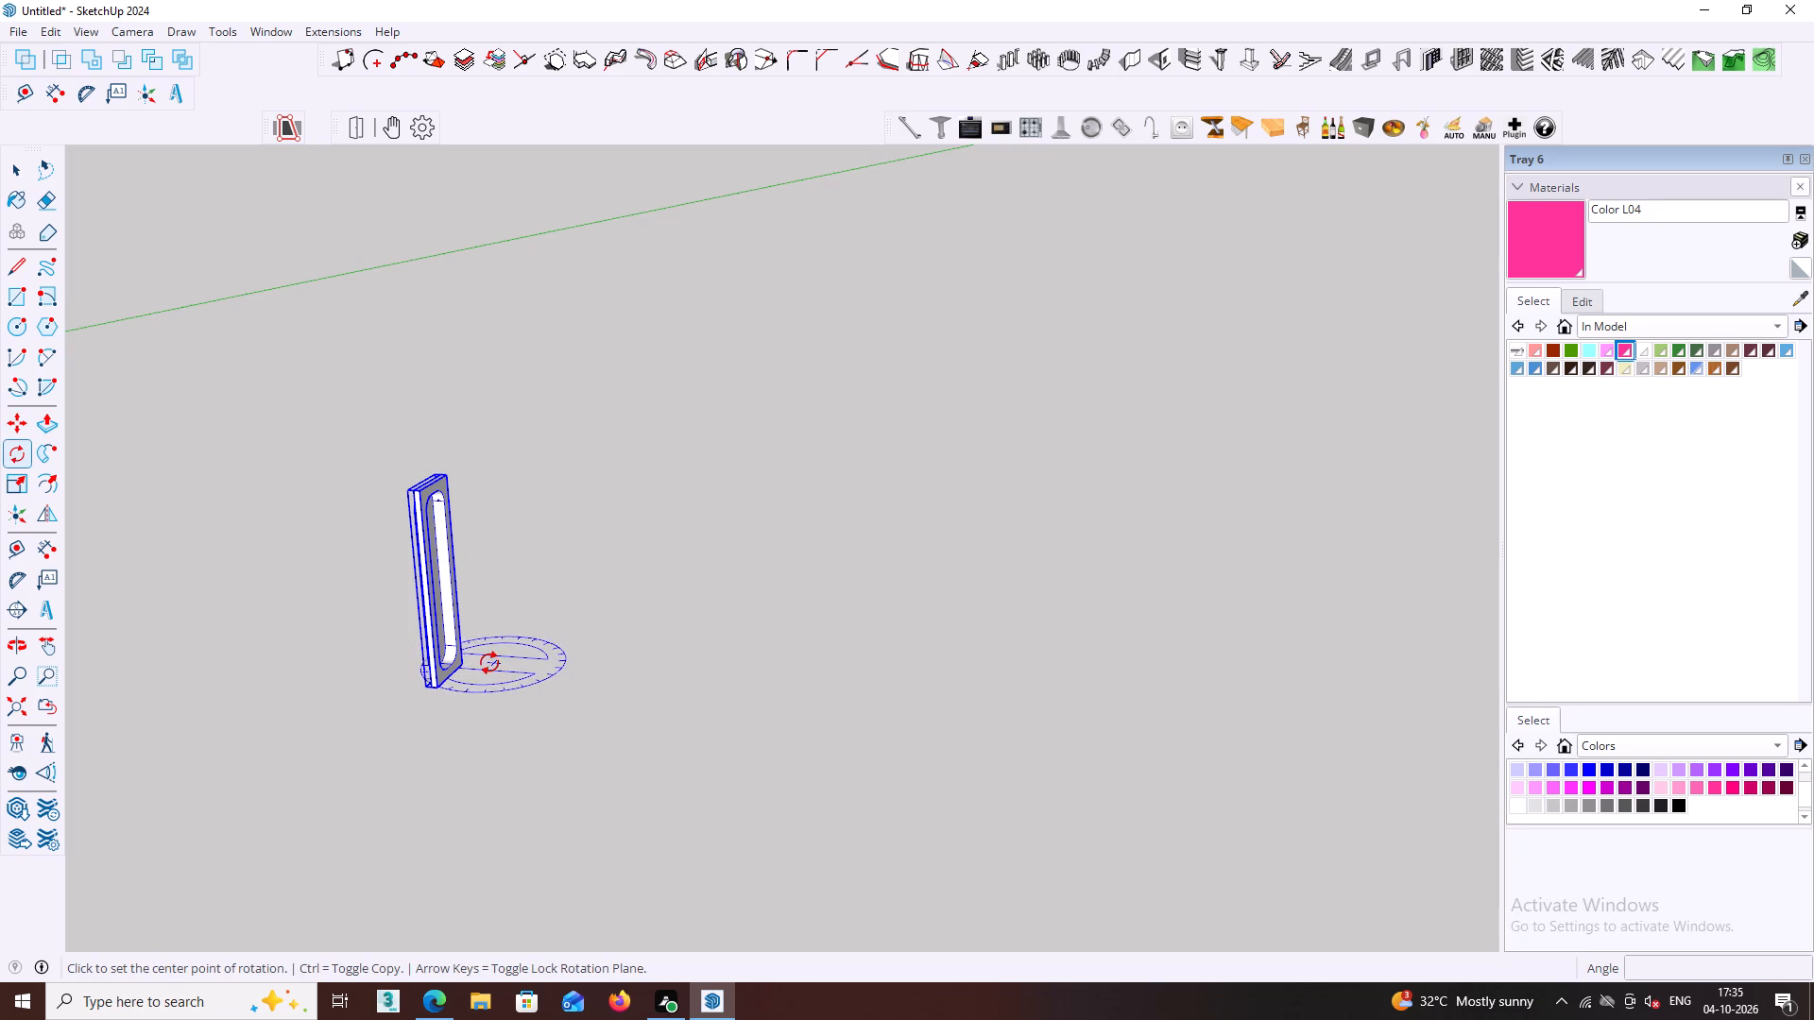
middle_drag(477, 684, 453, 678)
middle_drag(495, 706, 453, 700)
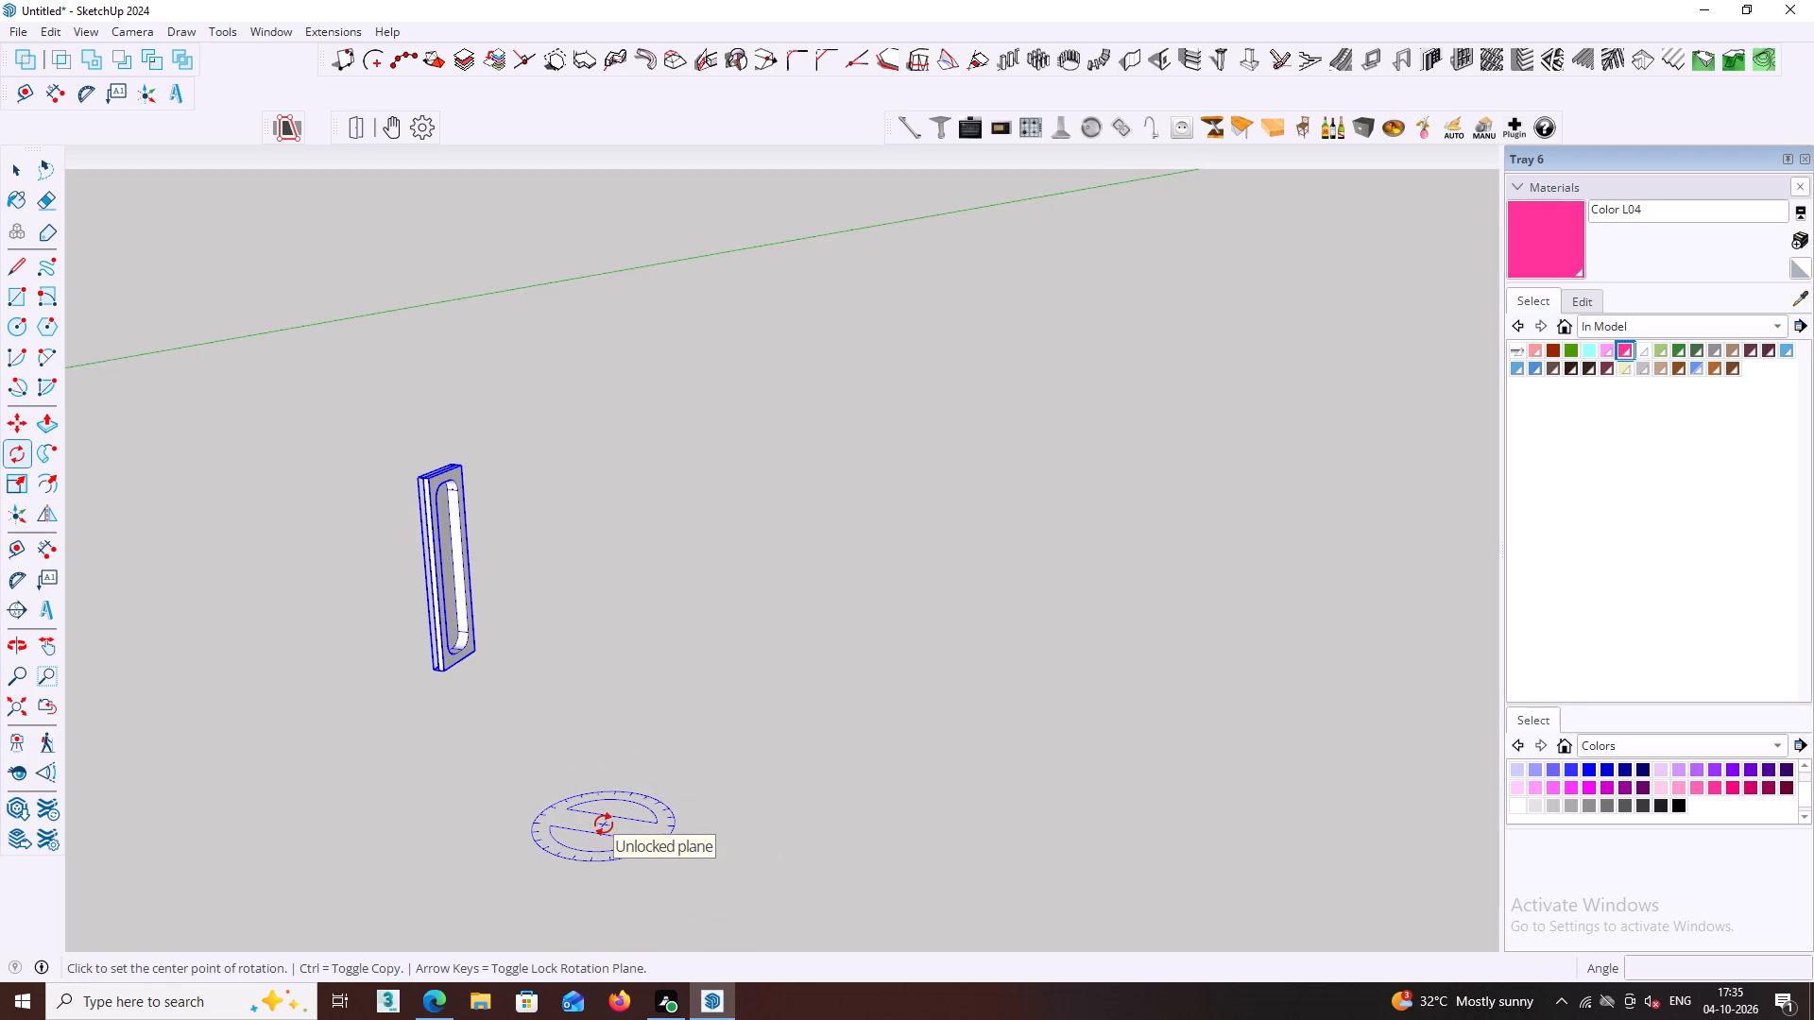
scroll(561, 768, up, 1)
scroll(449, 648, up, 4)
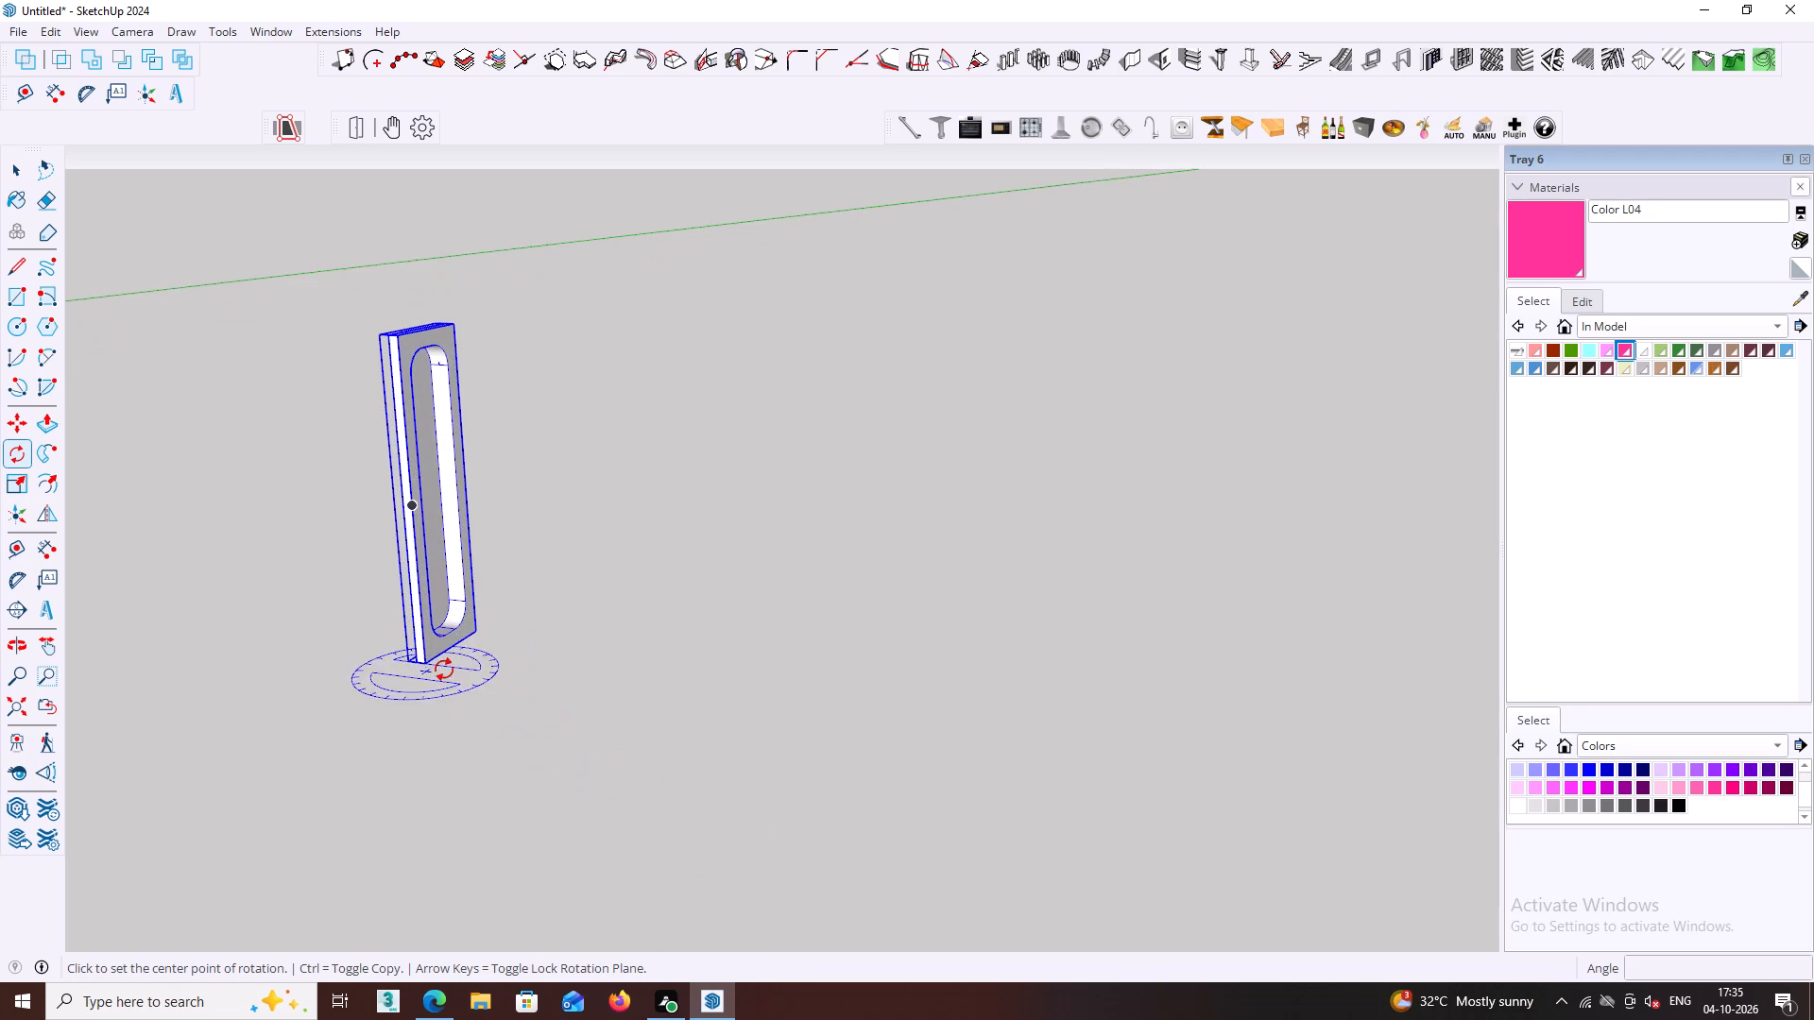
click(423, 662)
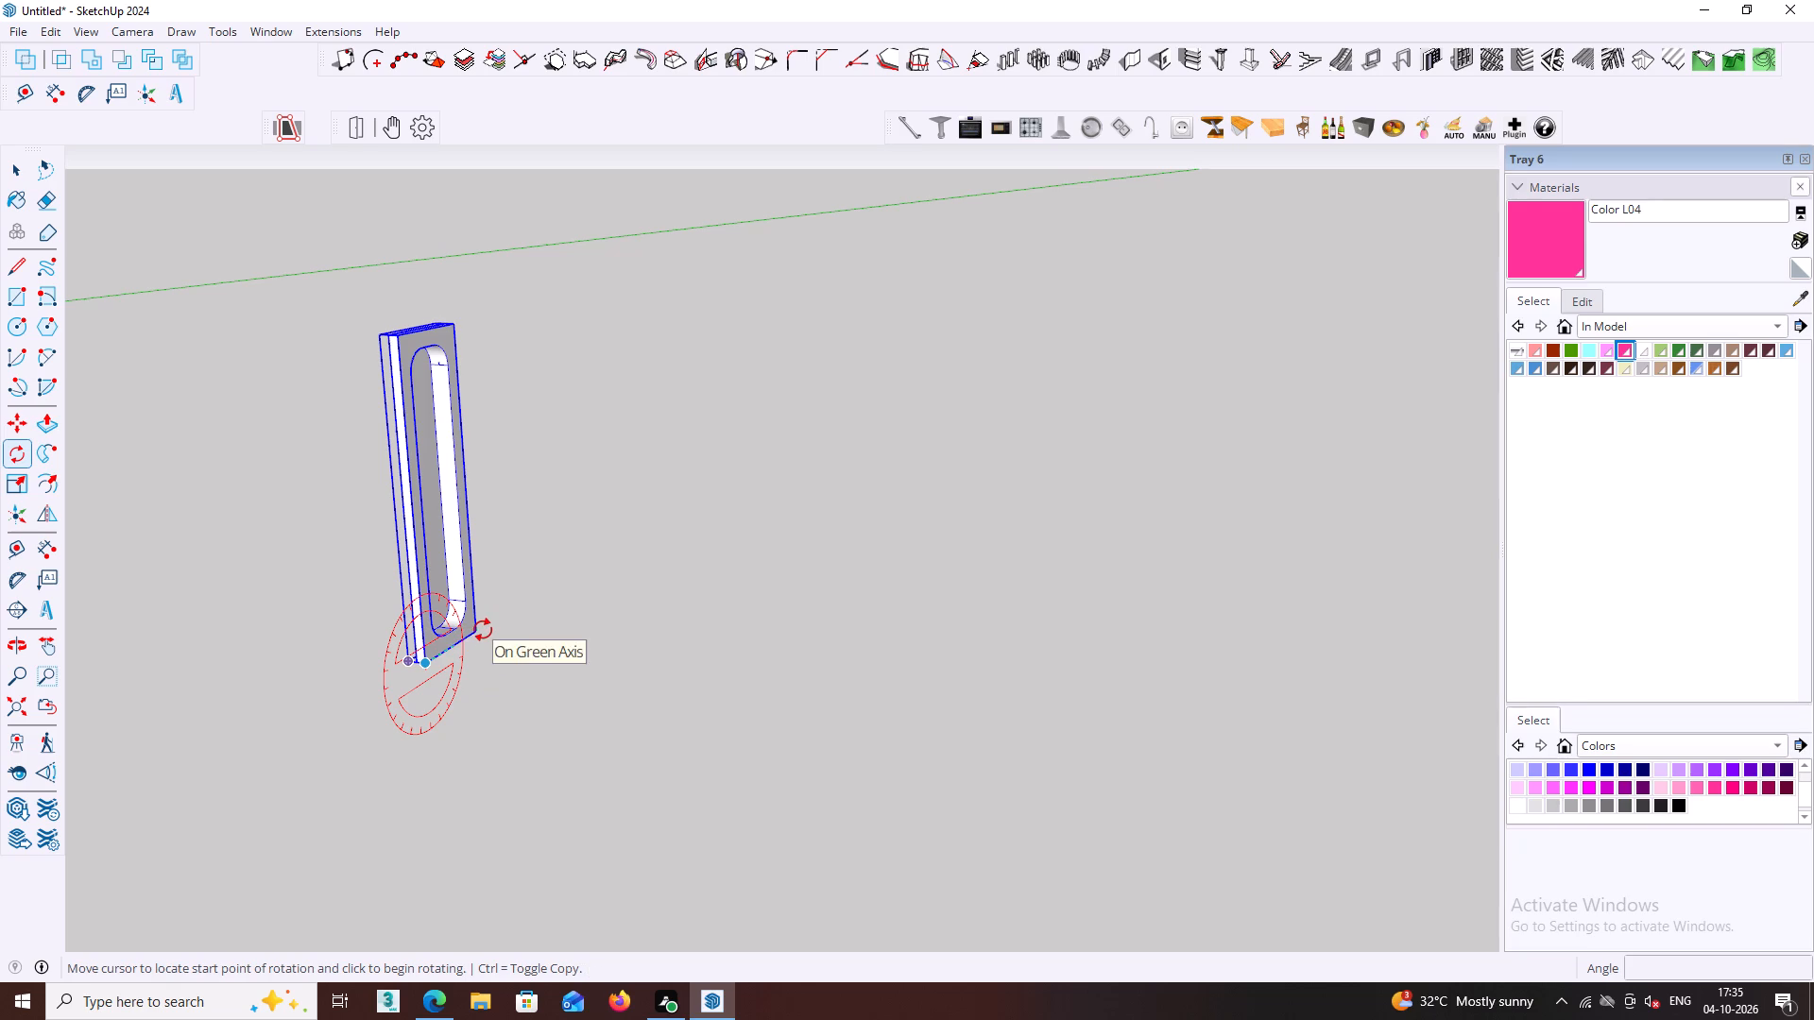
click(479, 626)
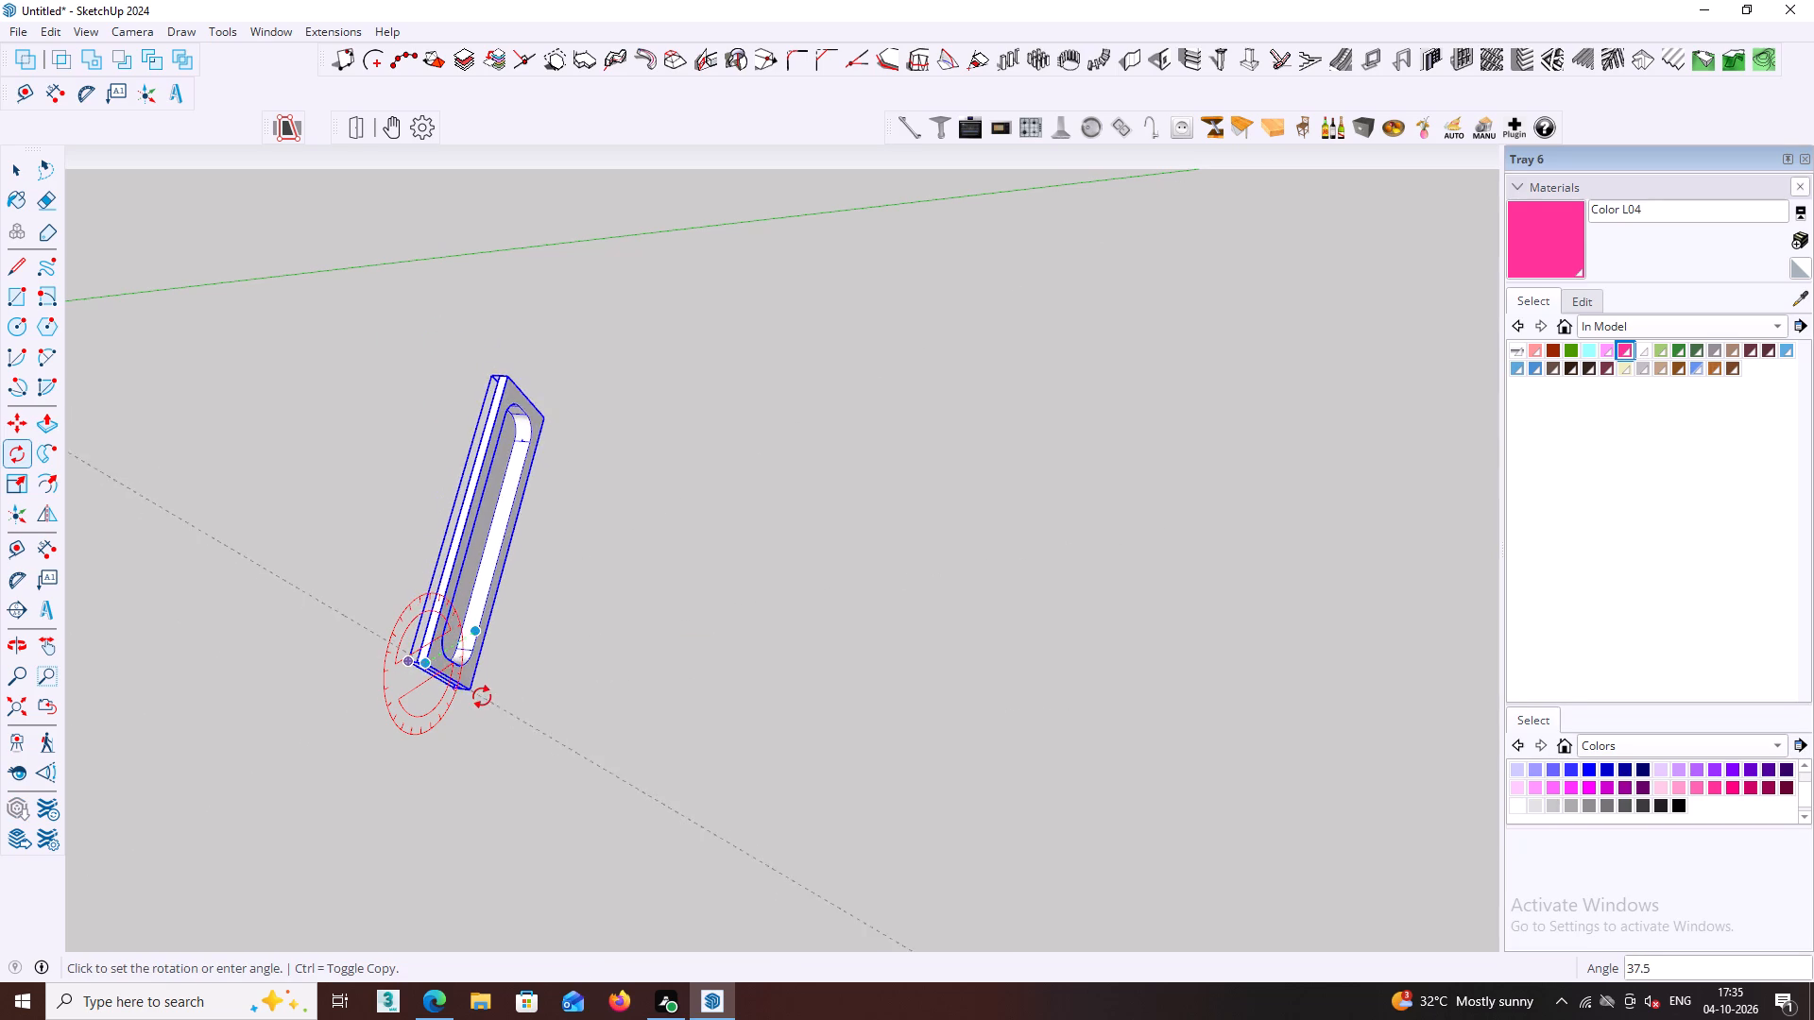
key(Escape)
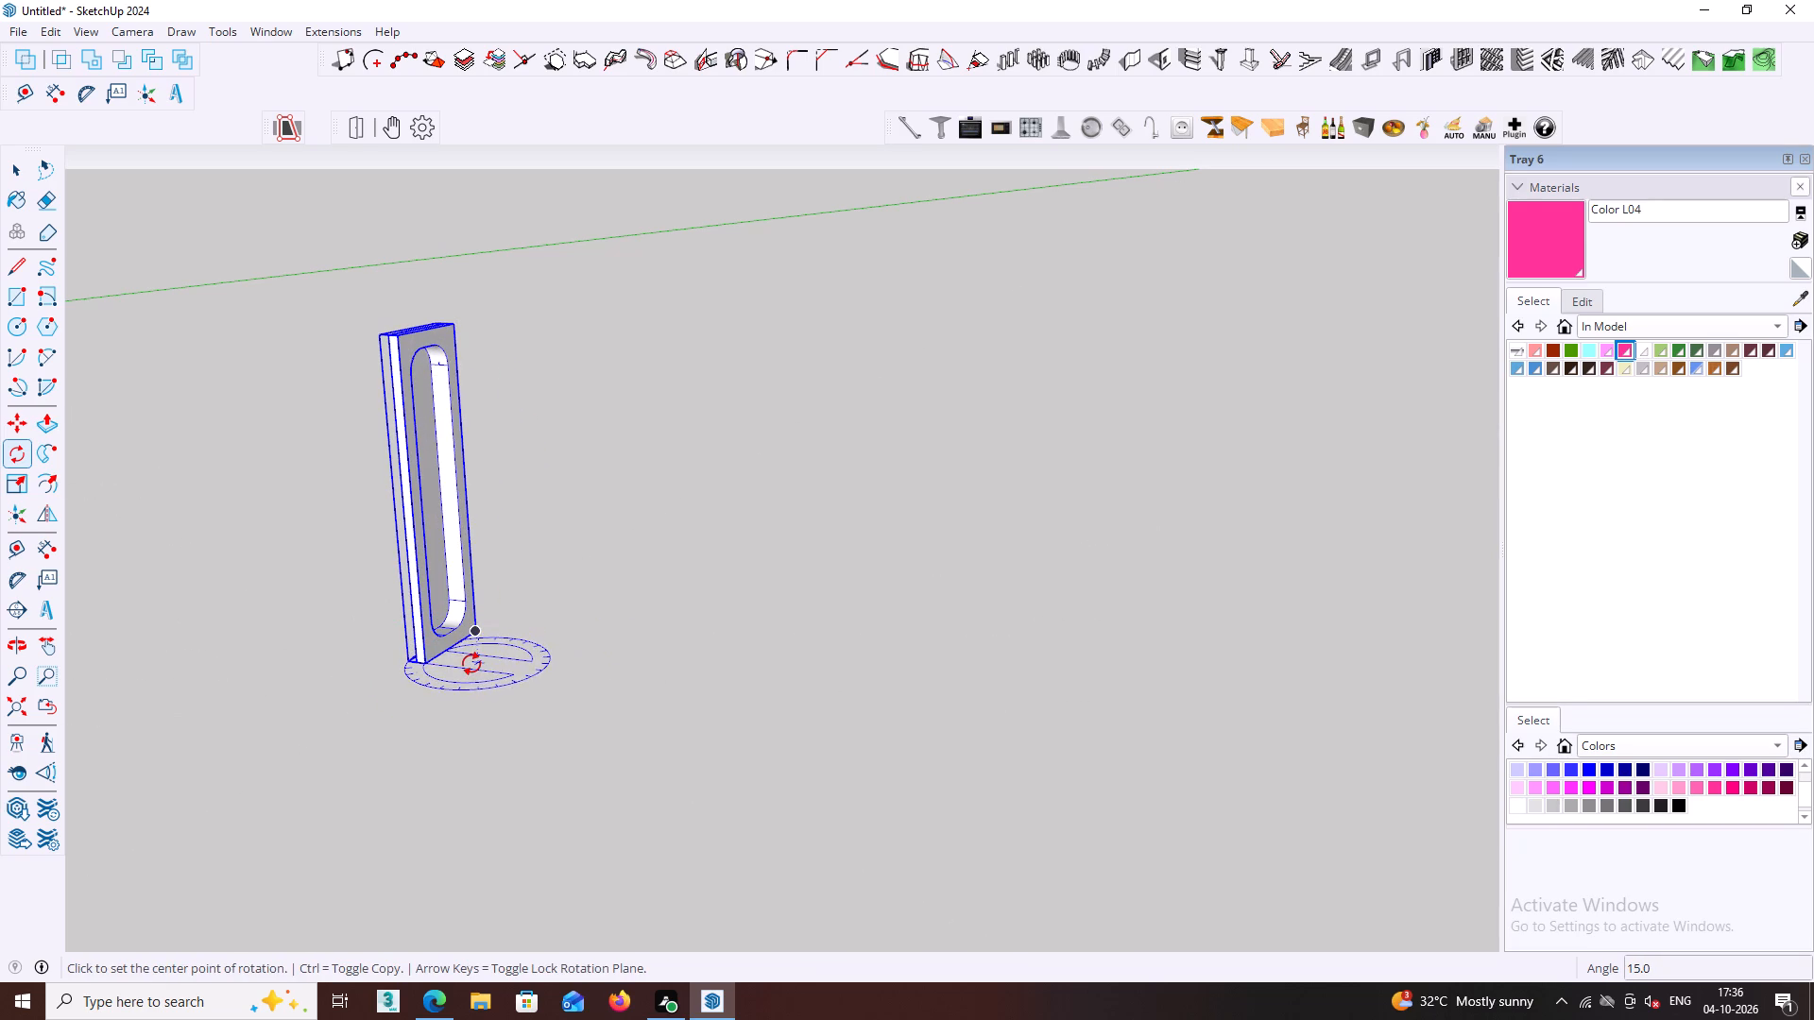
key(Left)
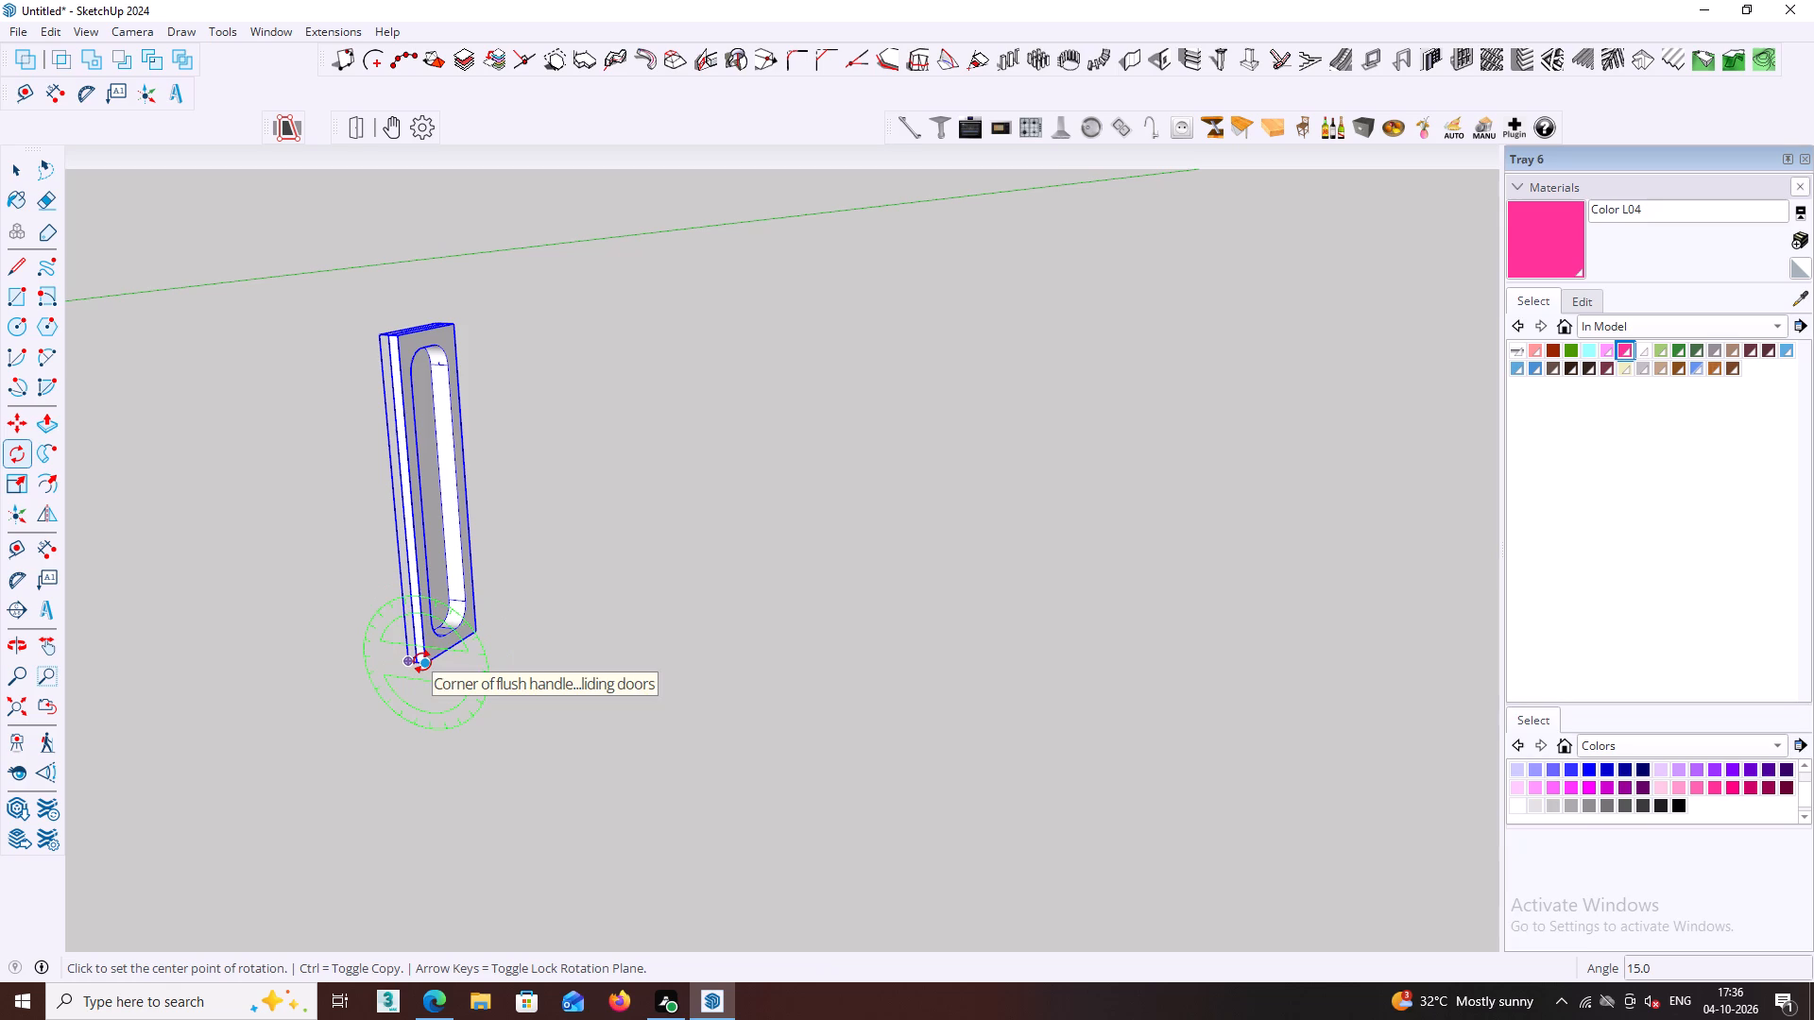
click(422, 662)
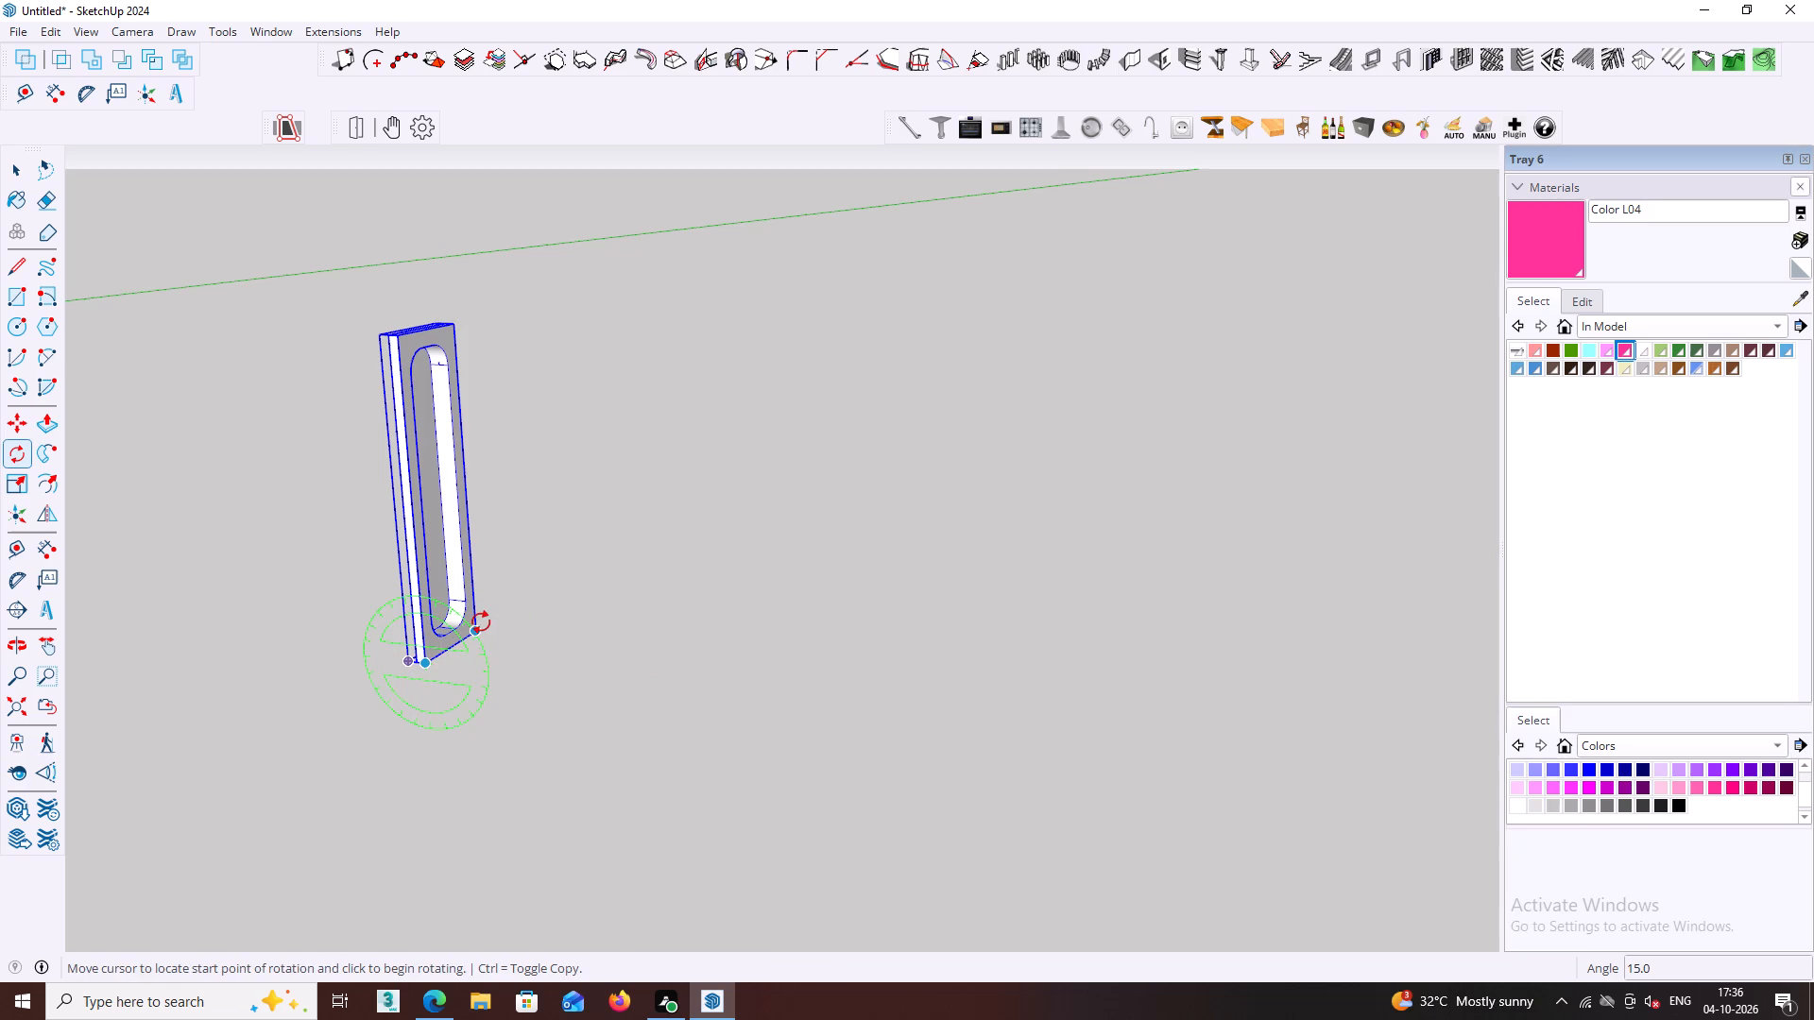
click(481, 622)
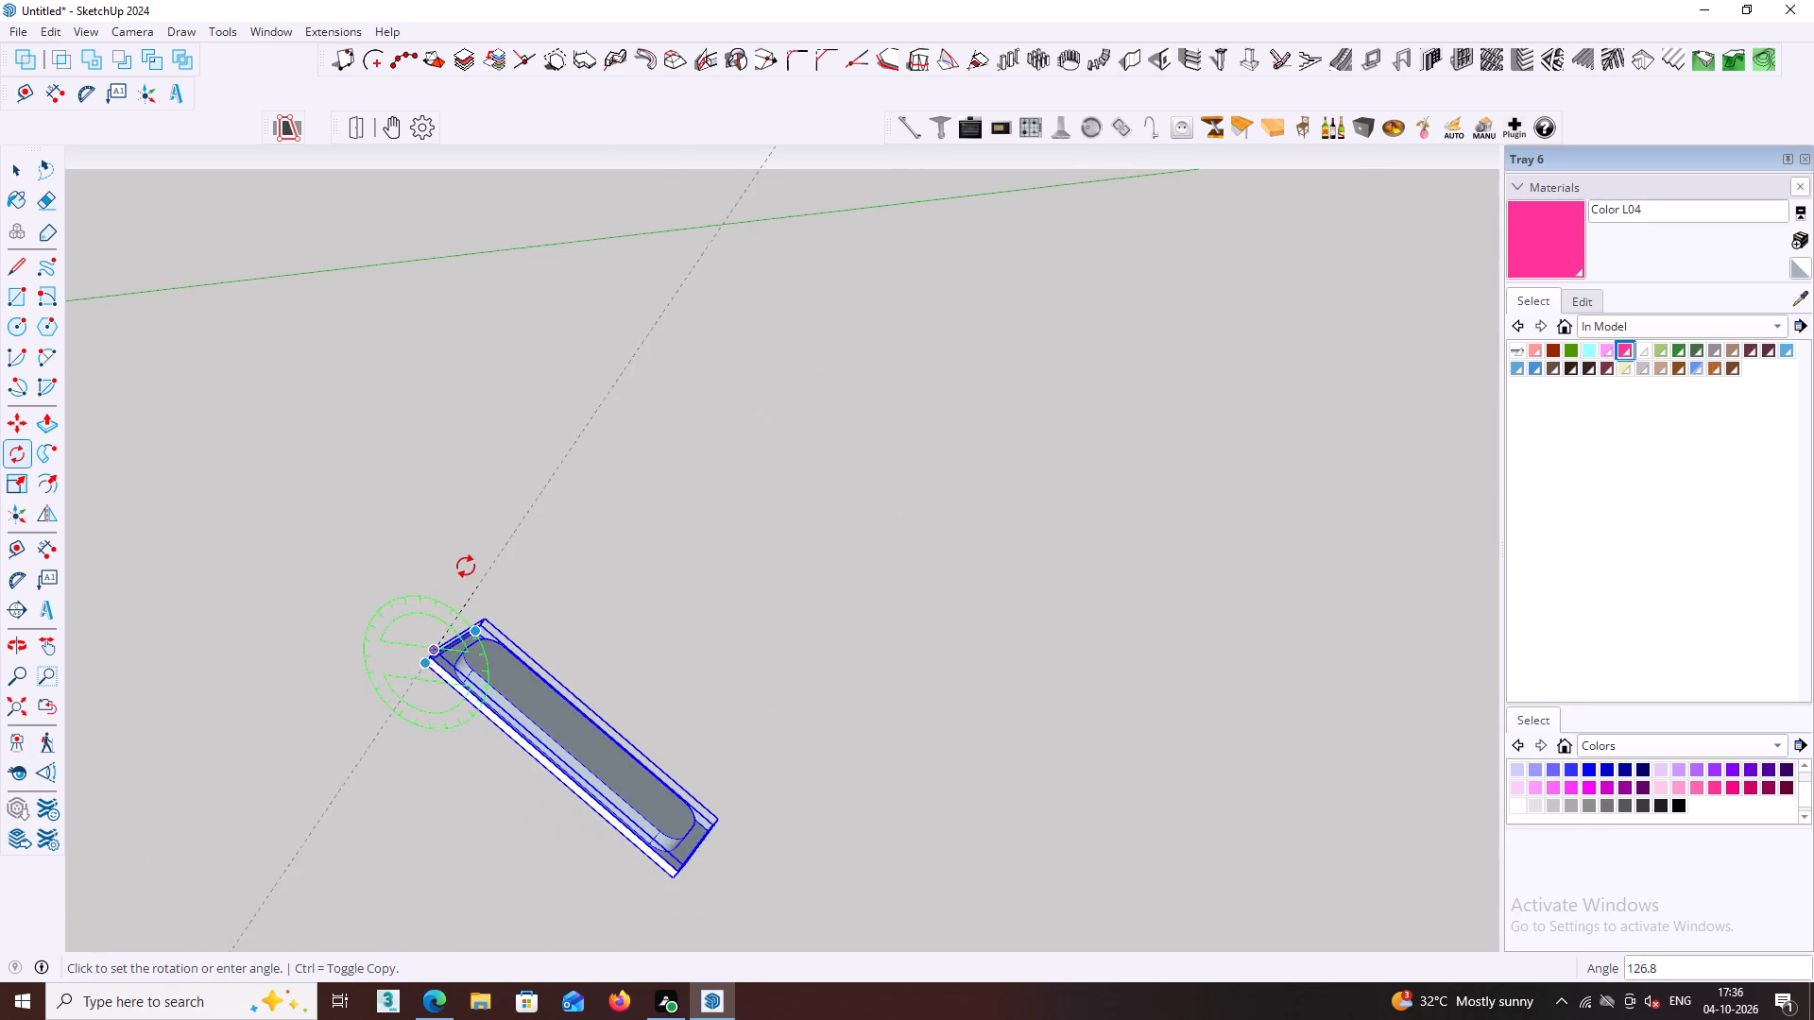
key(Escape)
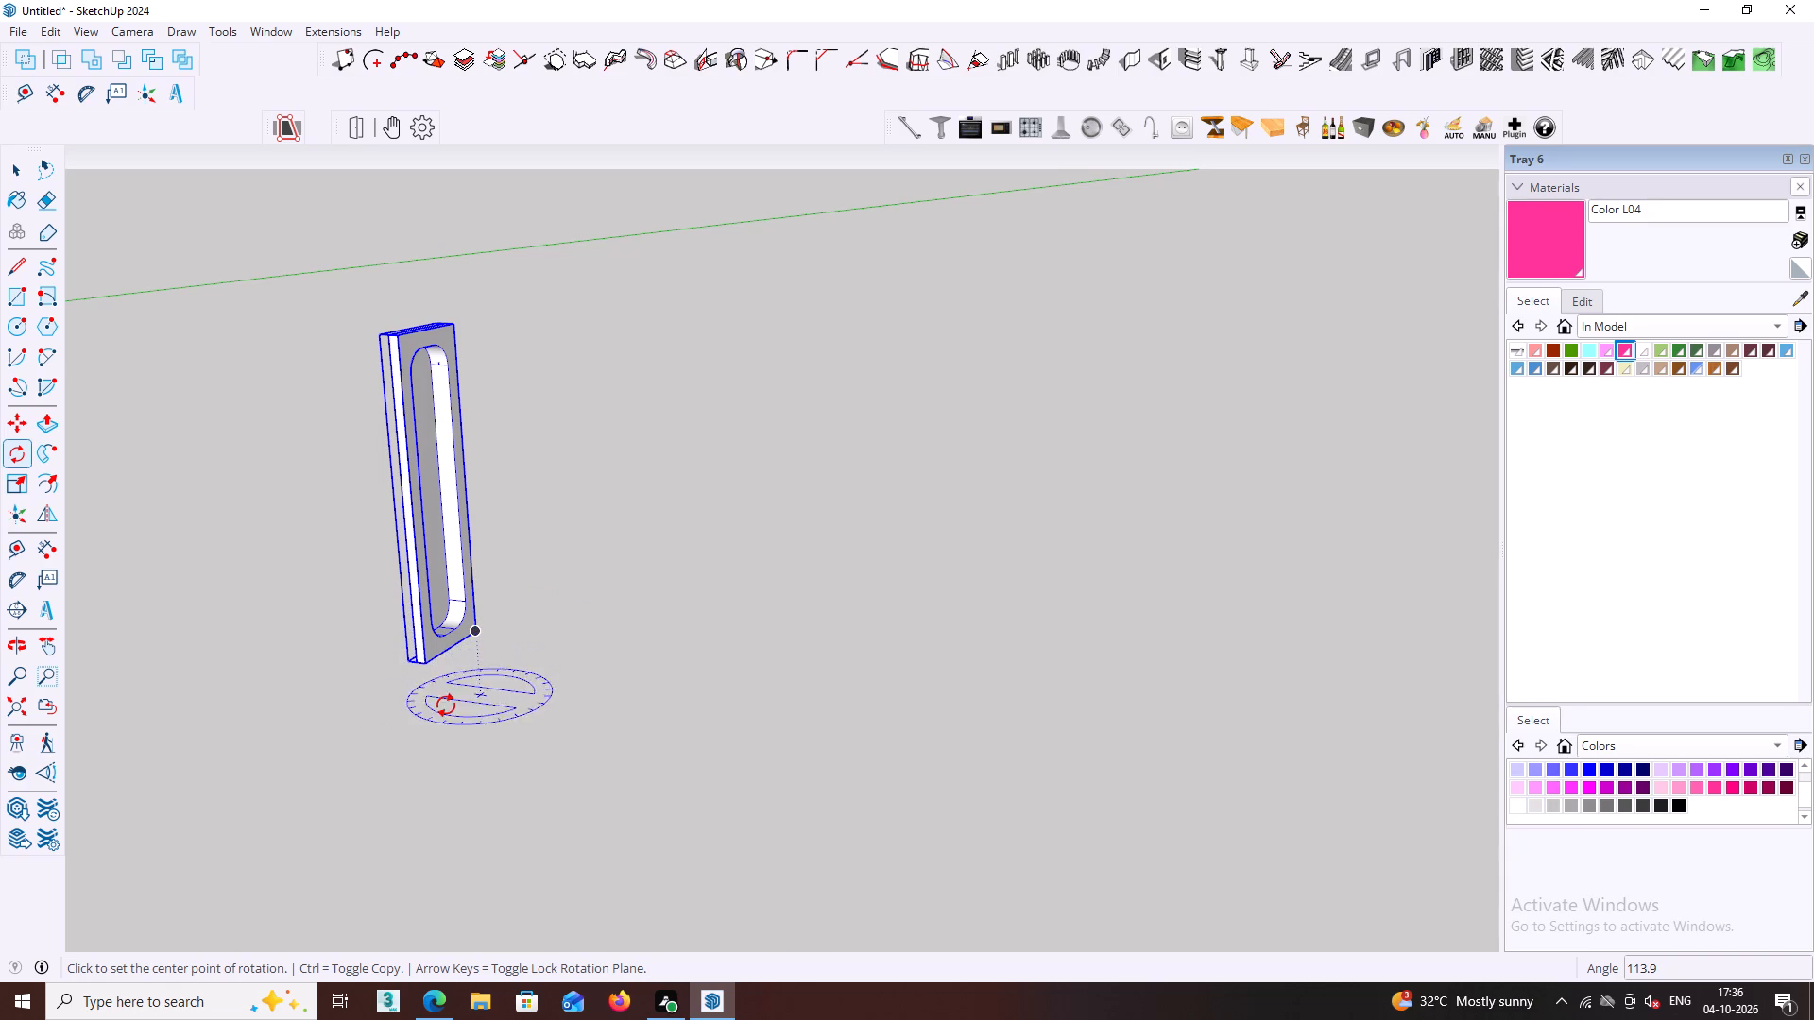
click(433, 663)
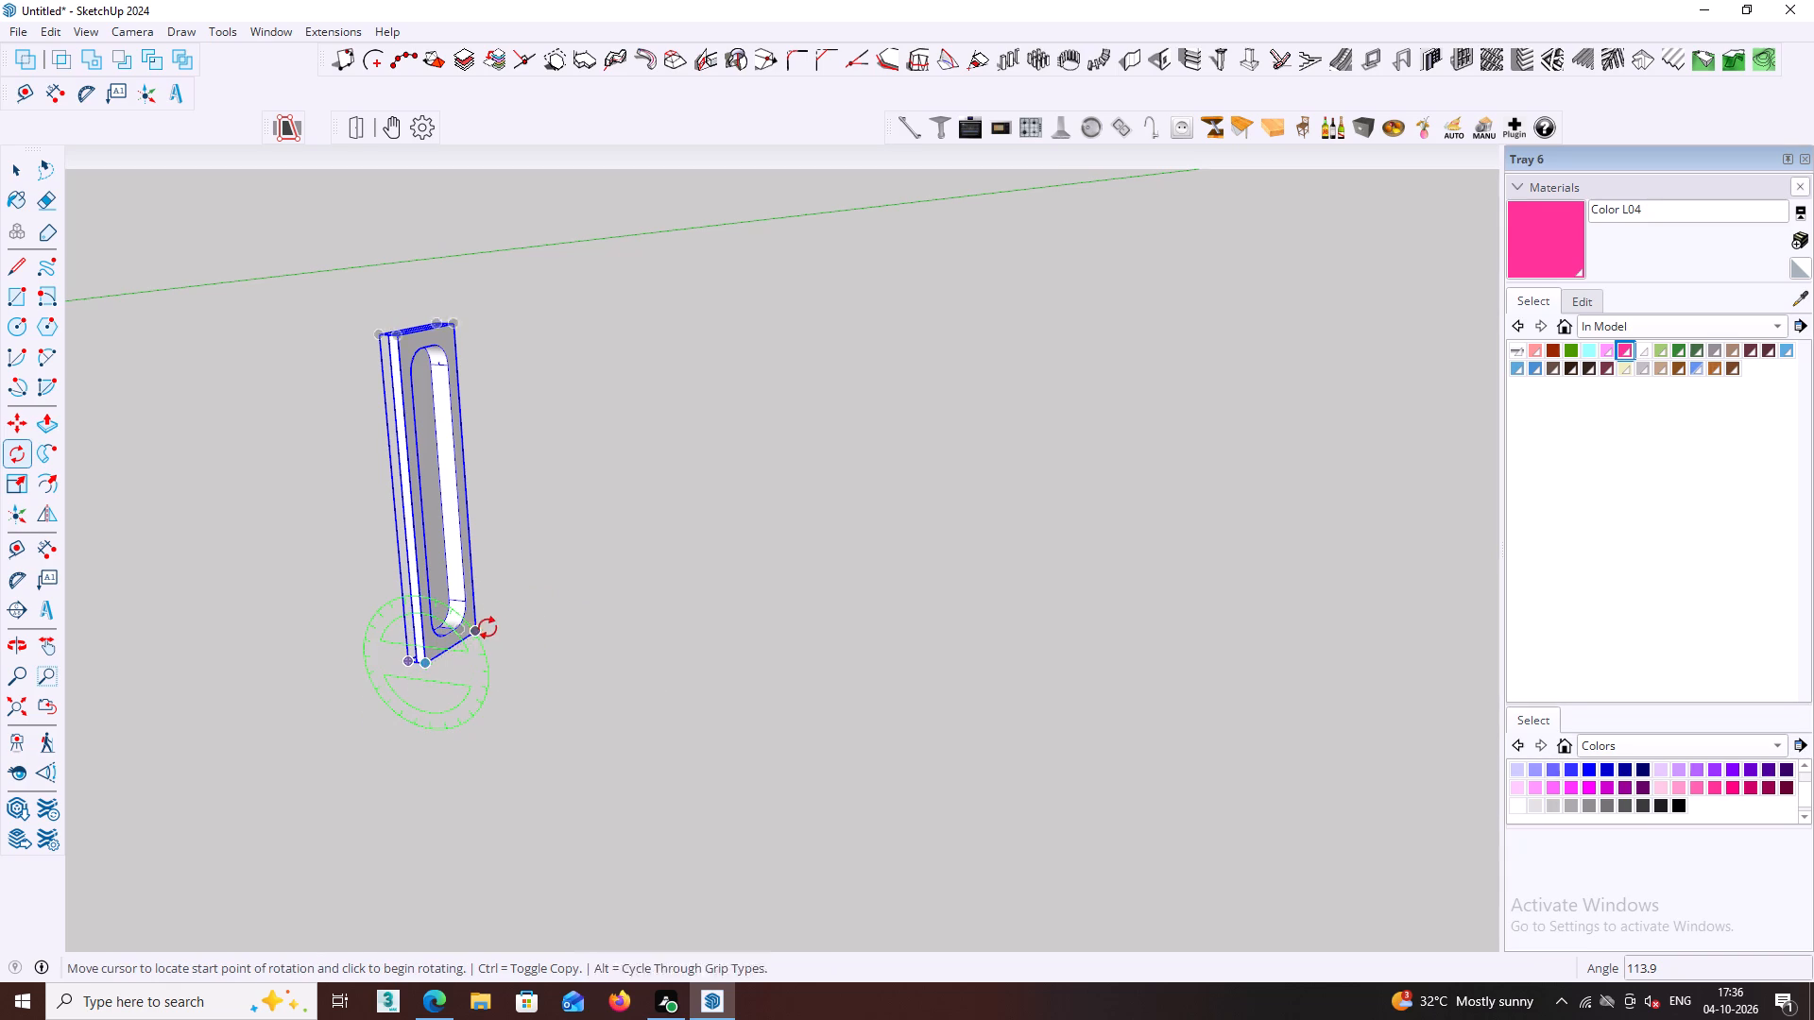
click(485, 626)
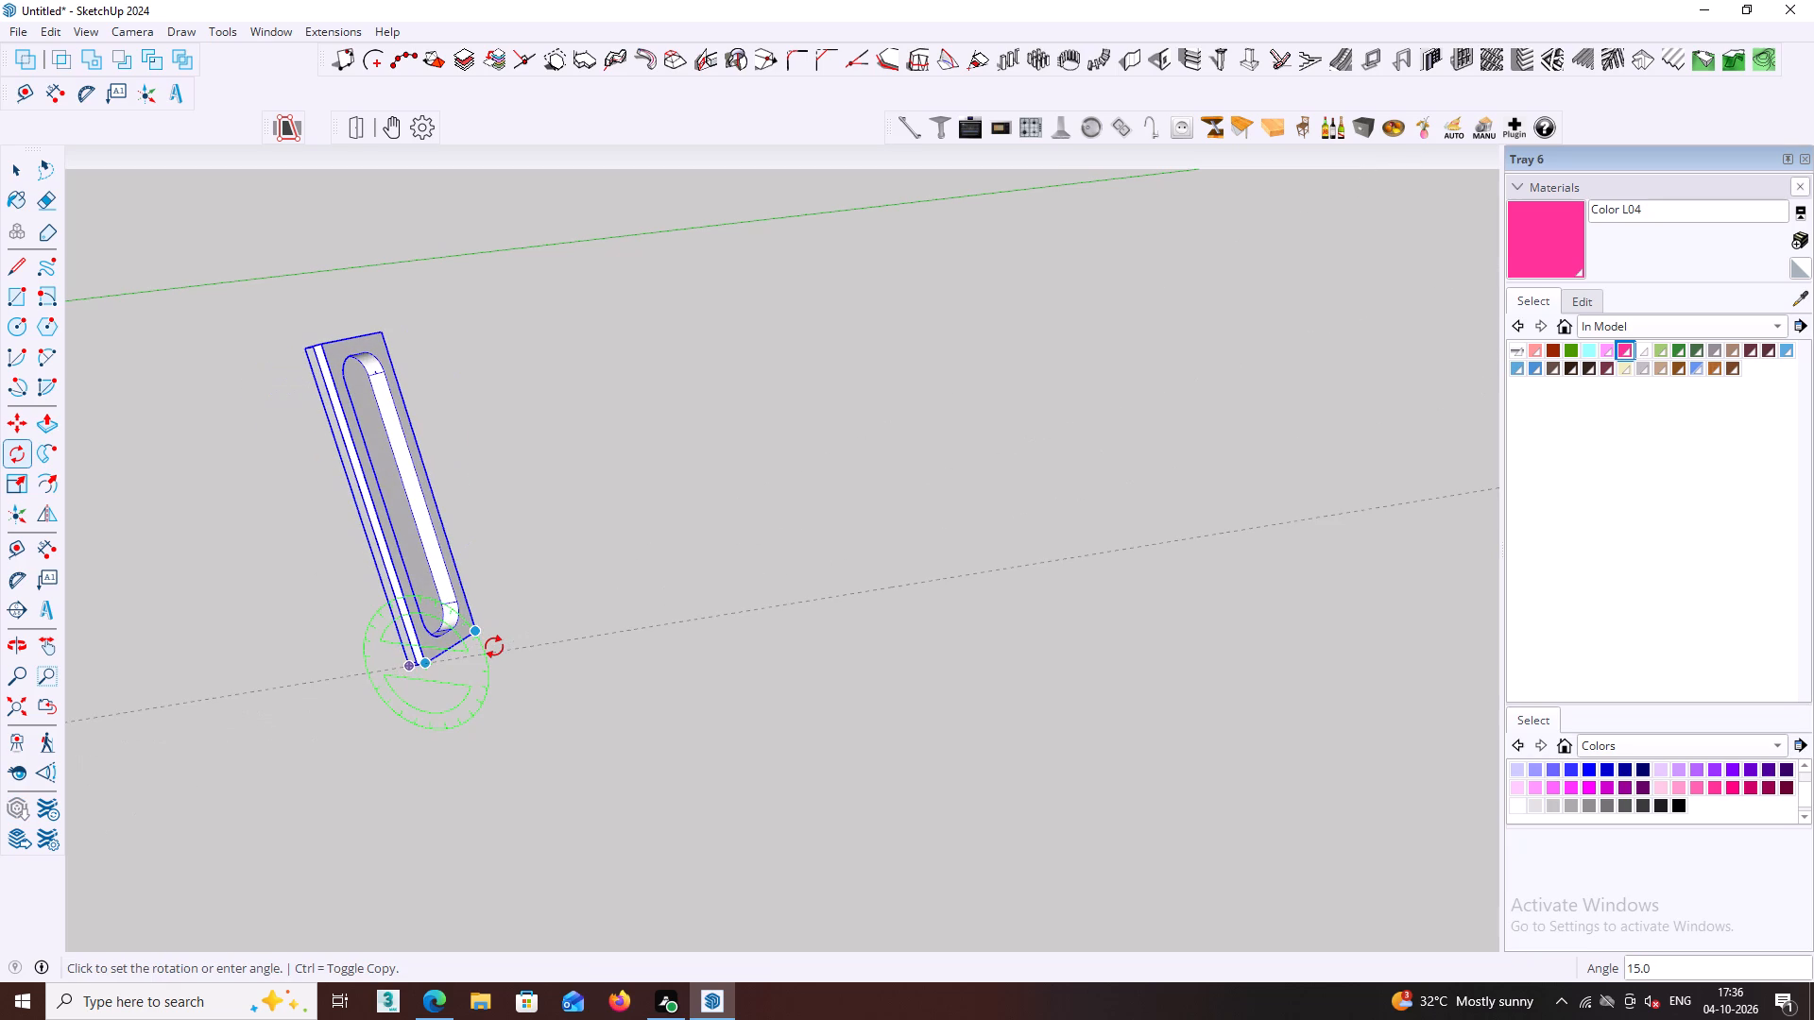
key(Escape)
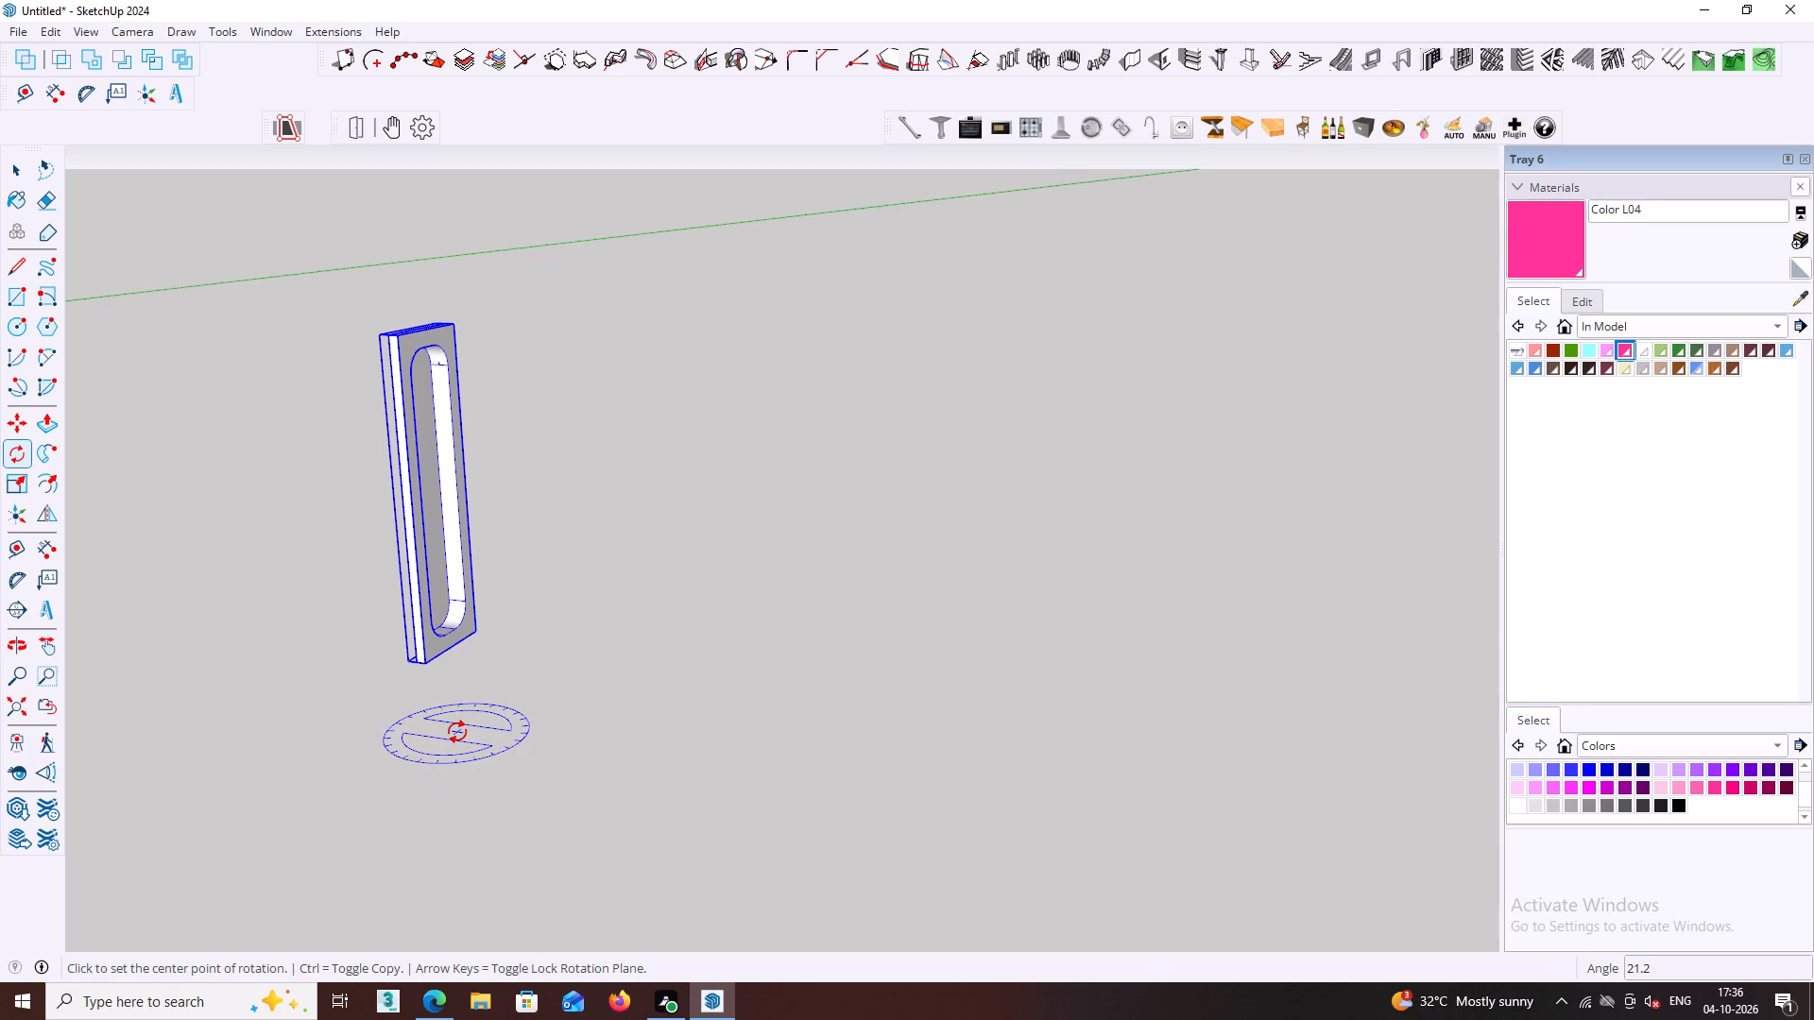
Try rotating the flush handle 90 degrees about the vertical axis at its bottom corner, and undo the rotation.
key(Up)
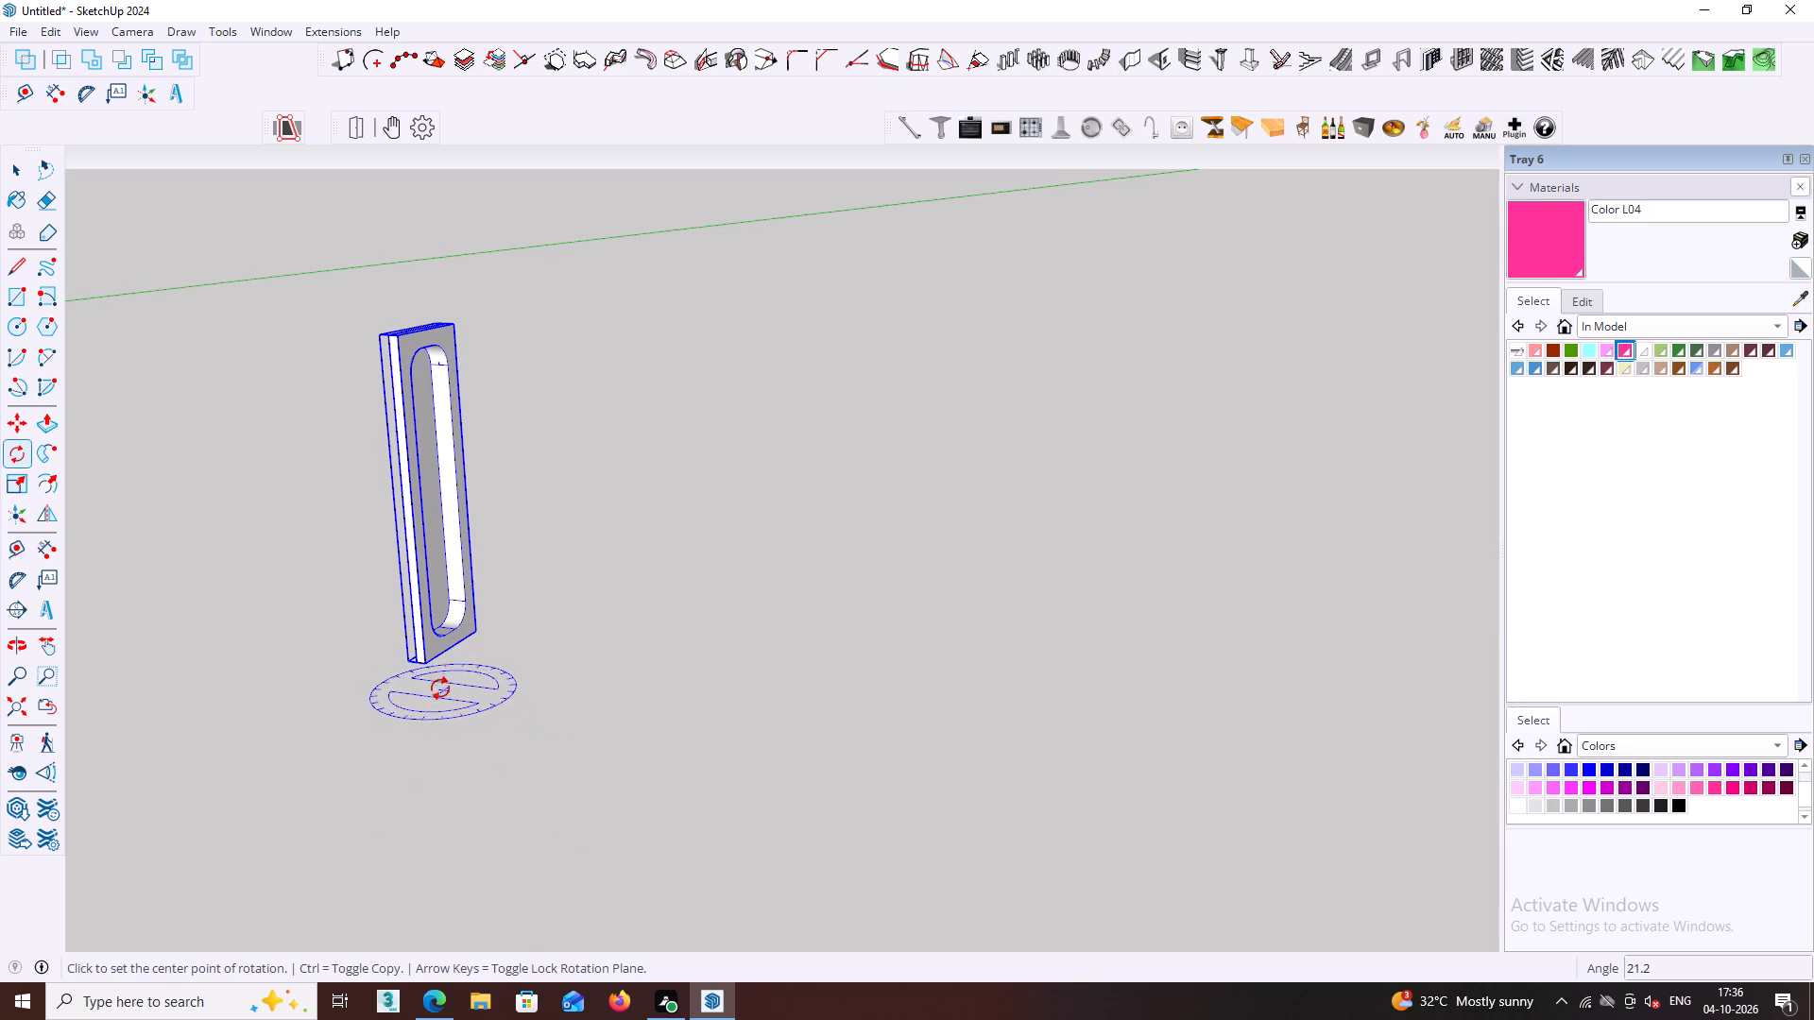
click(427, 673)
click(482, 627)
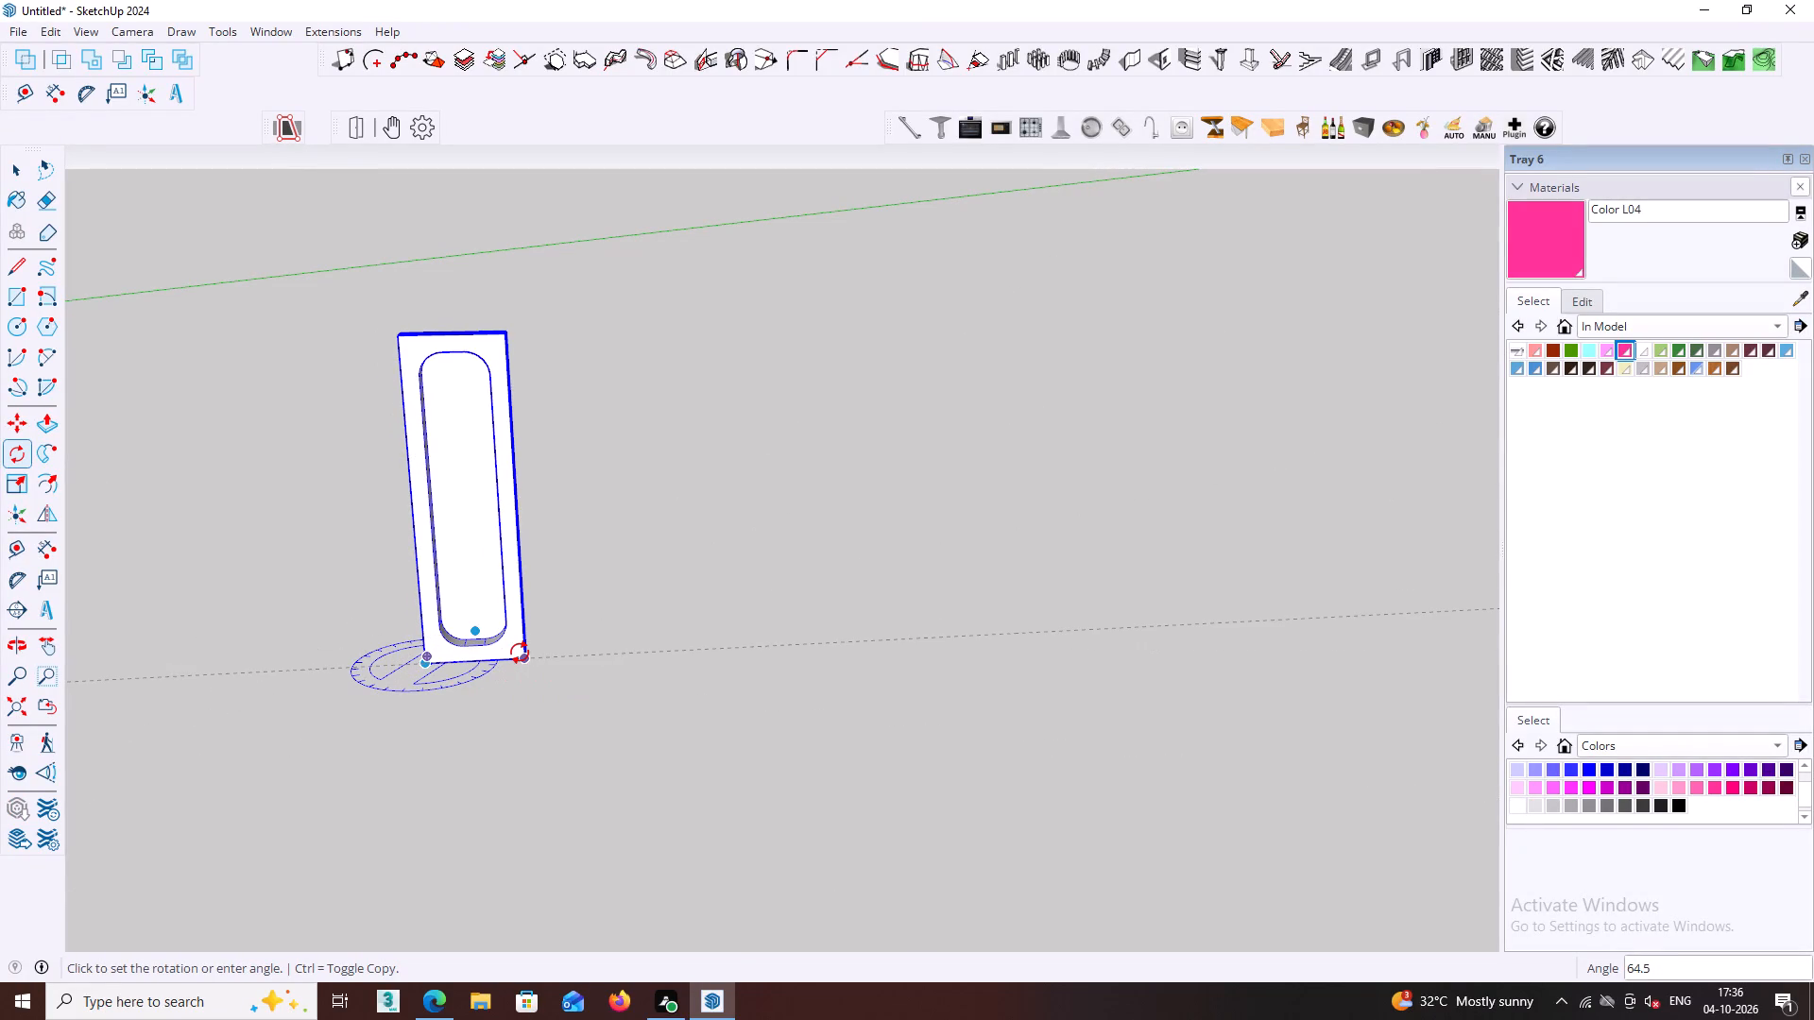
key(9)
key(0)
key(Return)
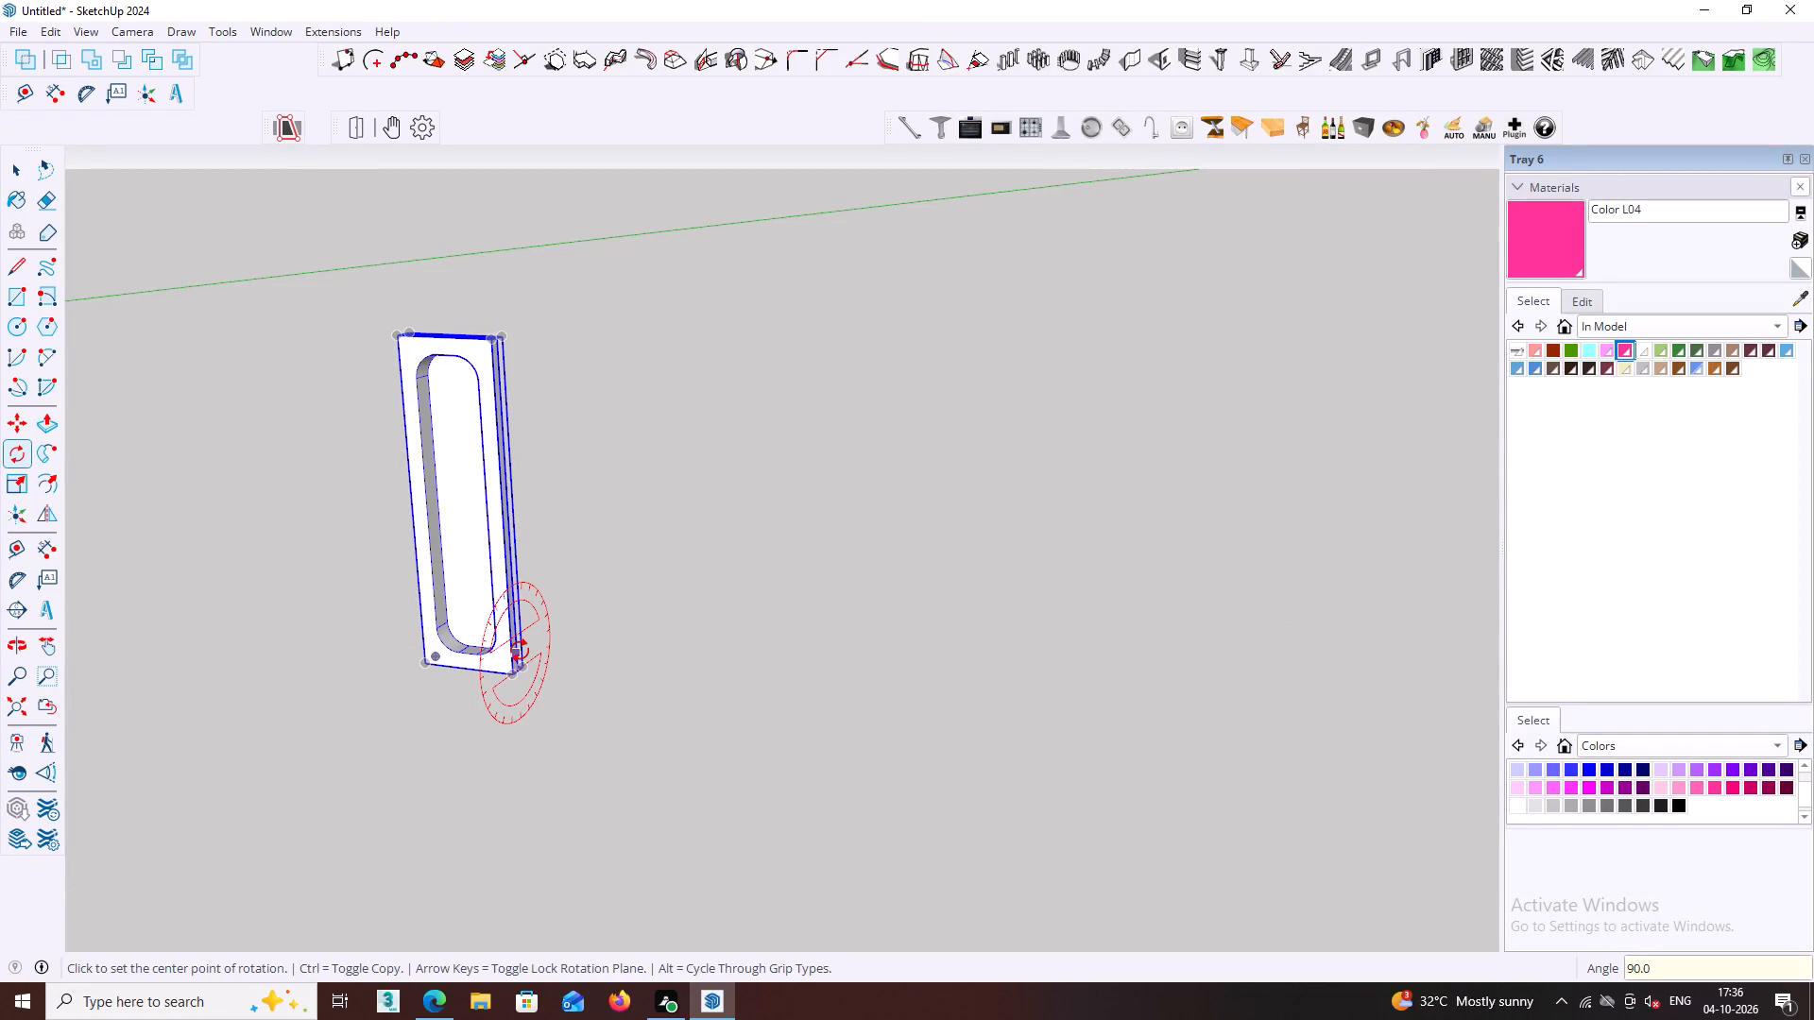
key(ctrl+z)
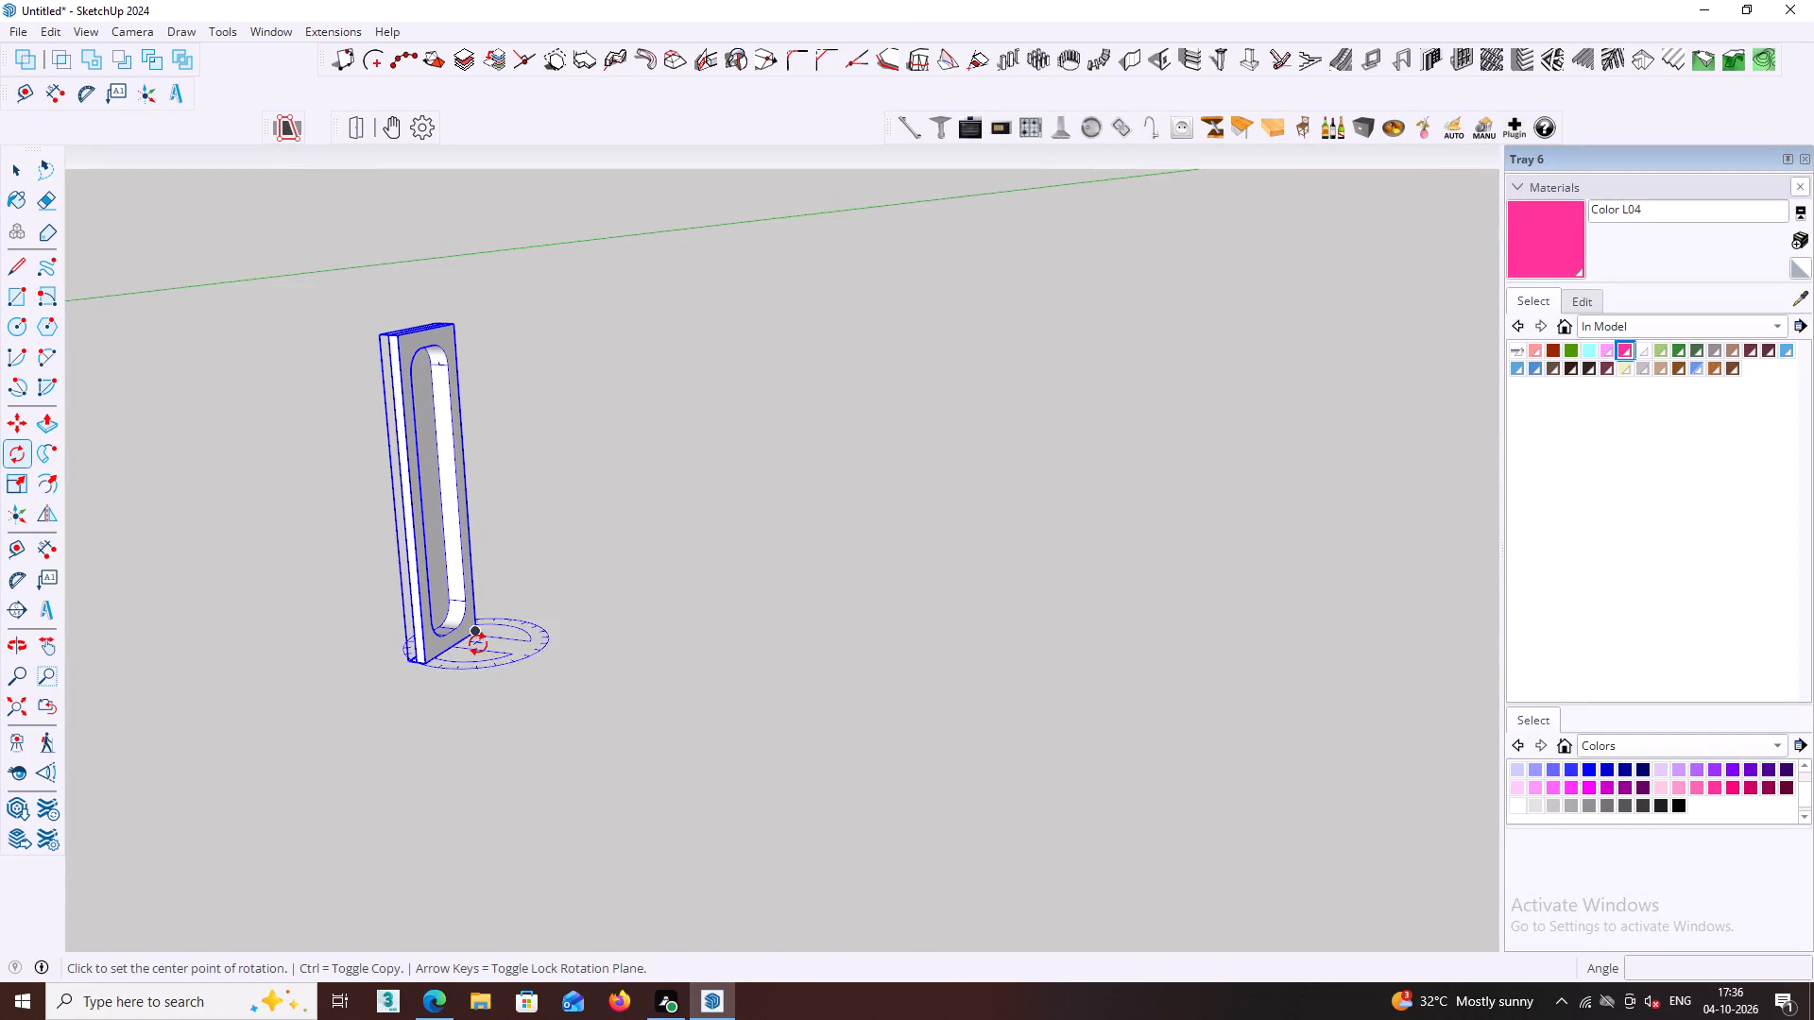
Rotate the flush handle 90 degrees about the vertical axis through its bottom corner, aligning its width with the red axis.
click(430, 661)
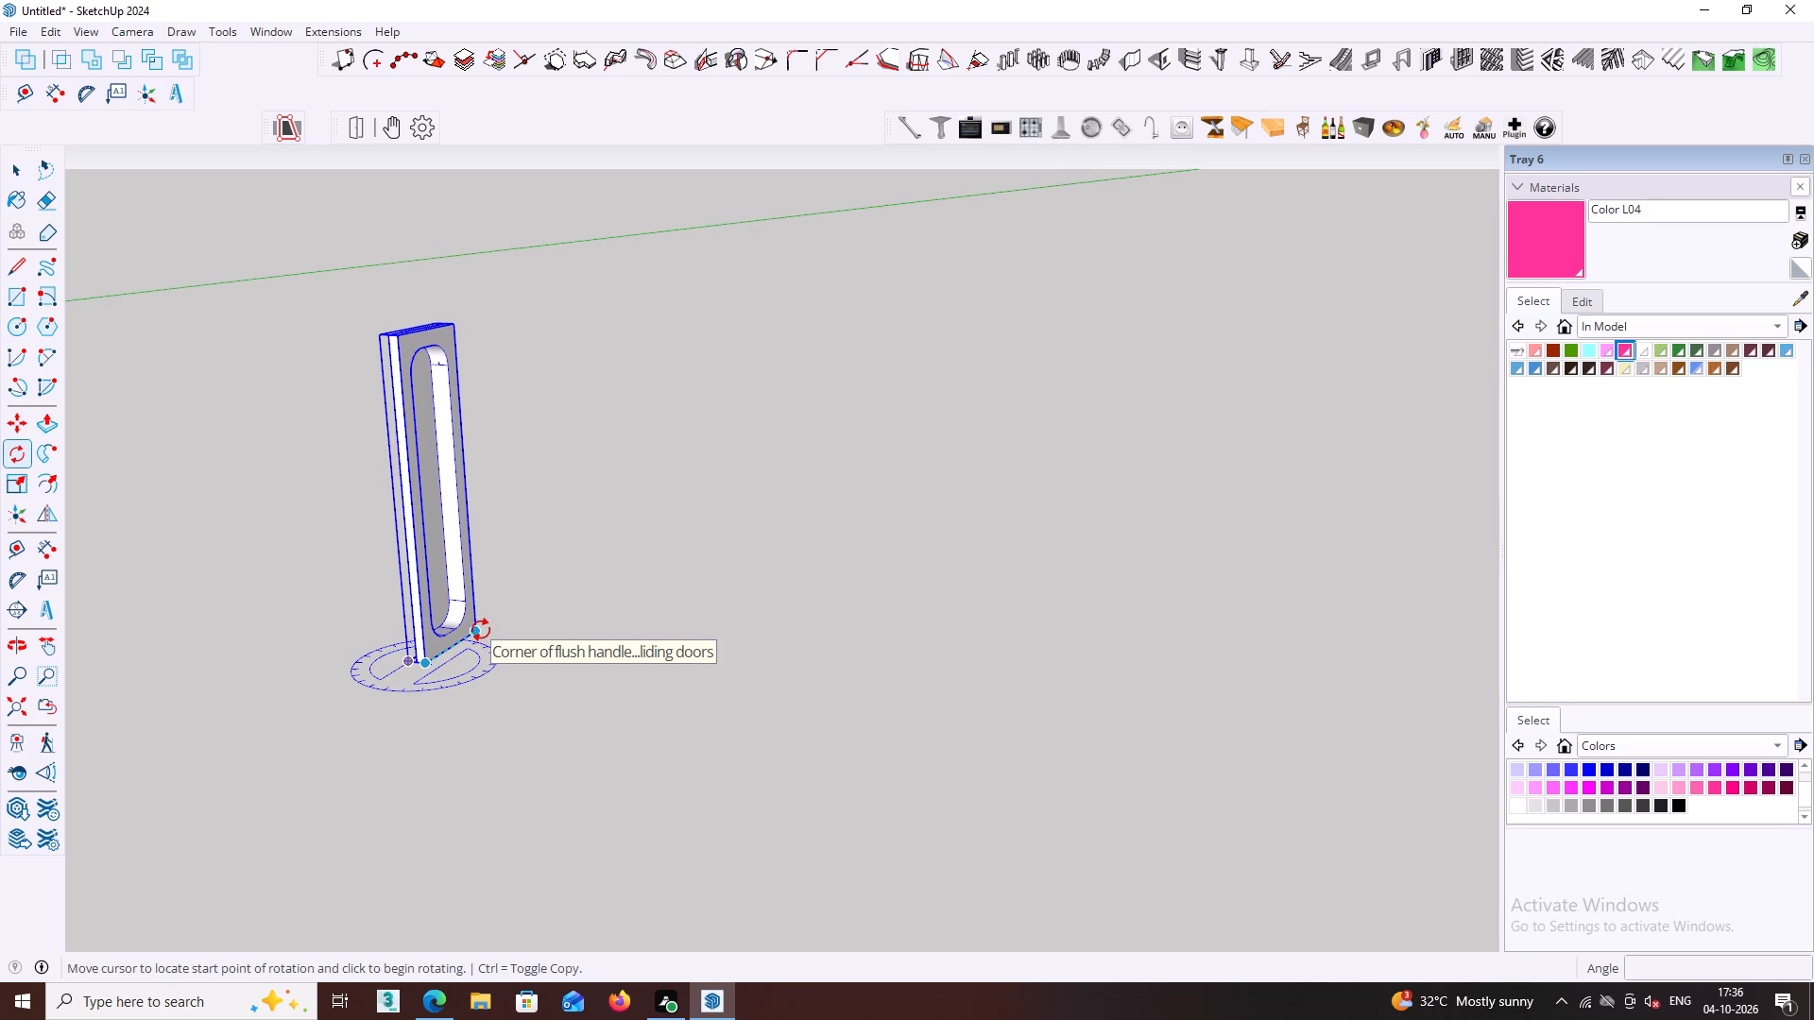
click(481, 630)
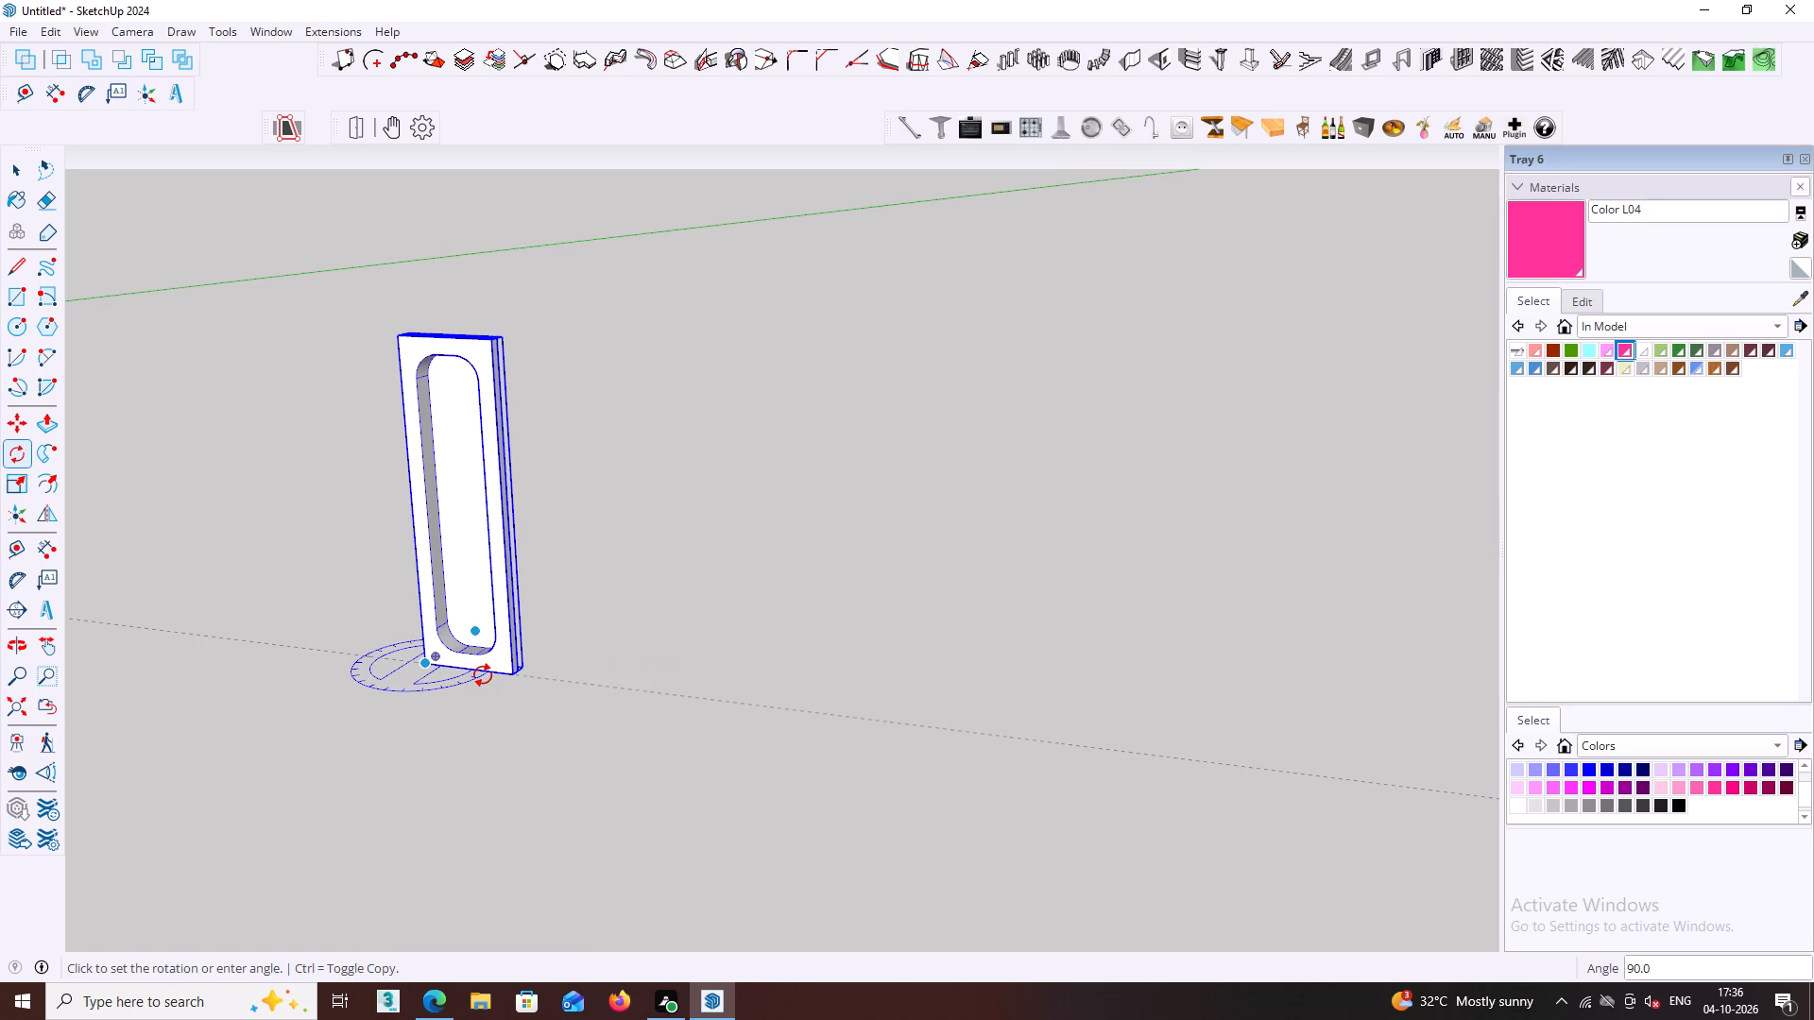
scroll(483, 675, down, 7)
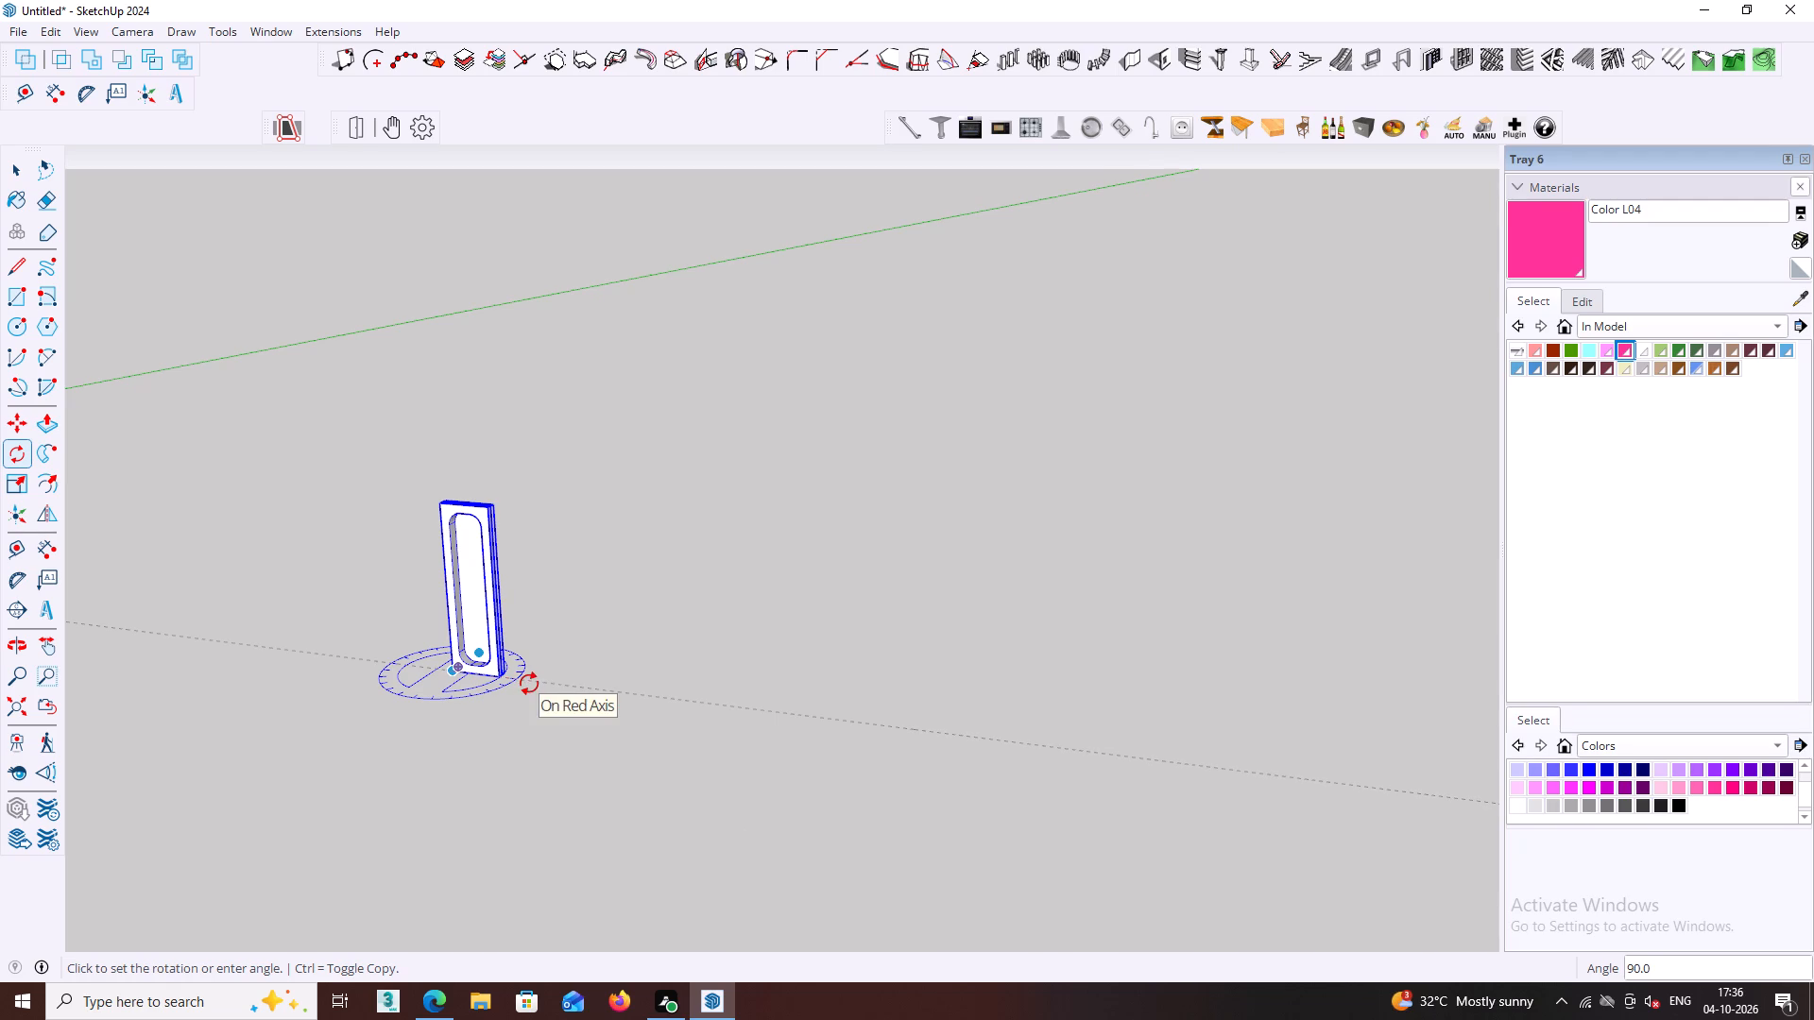
scroll(529, 684, down, 15)
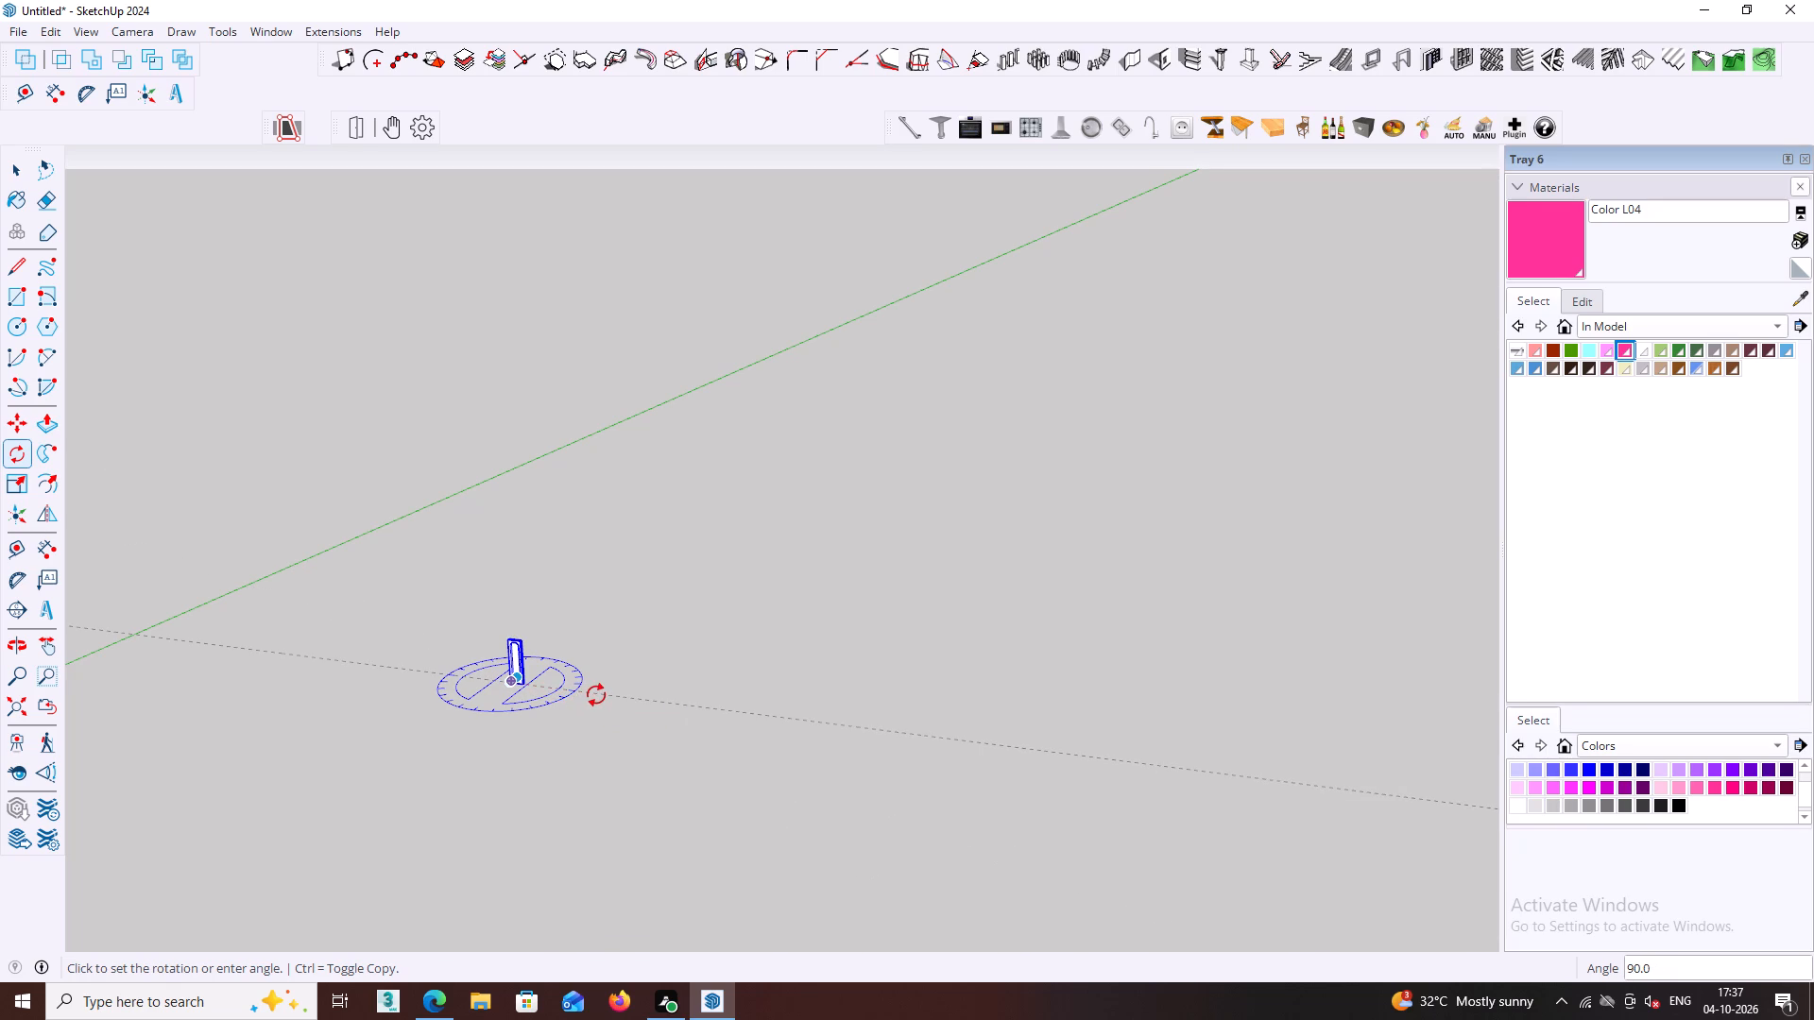
click(596, 695)
key(space)
click(612, 668)
Move the flush handle about 11287 mm, onto the white panel beside the mirror and pink drawers.
scroll(612, 668, down, 11)
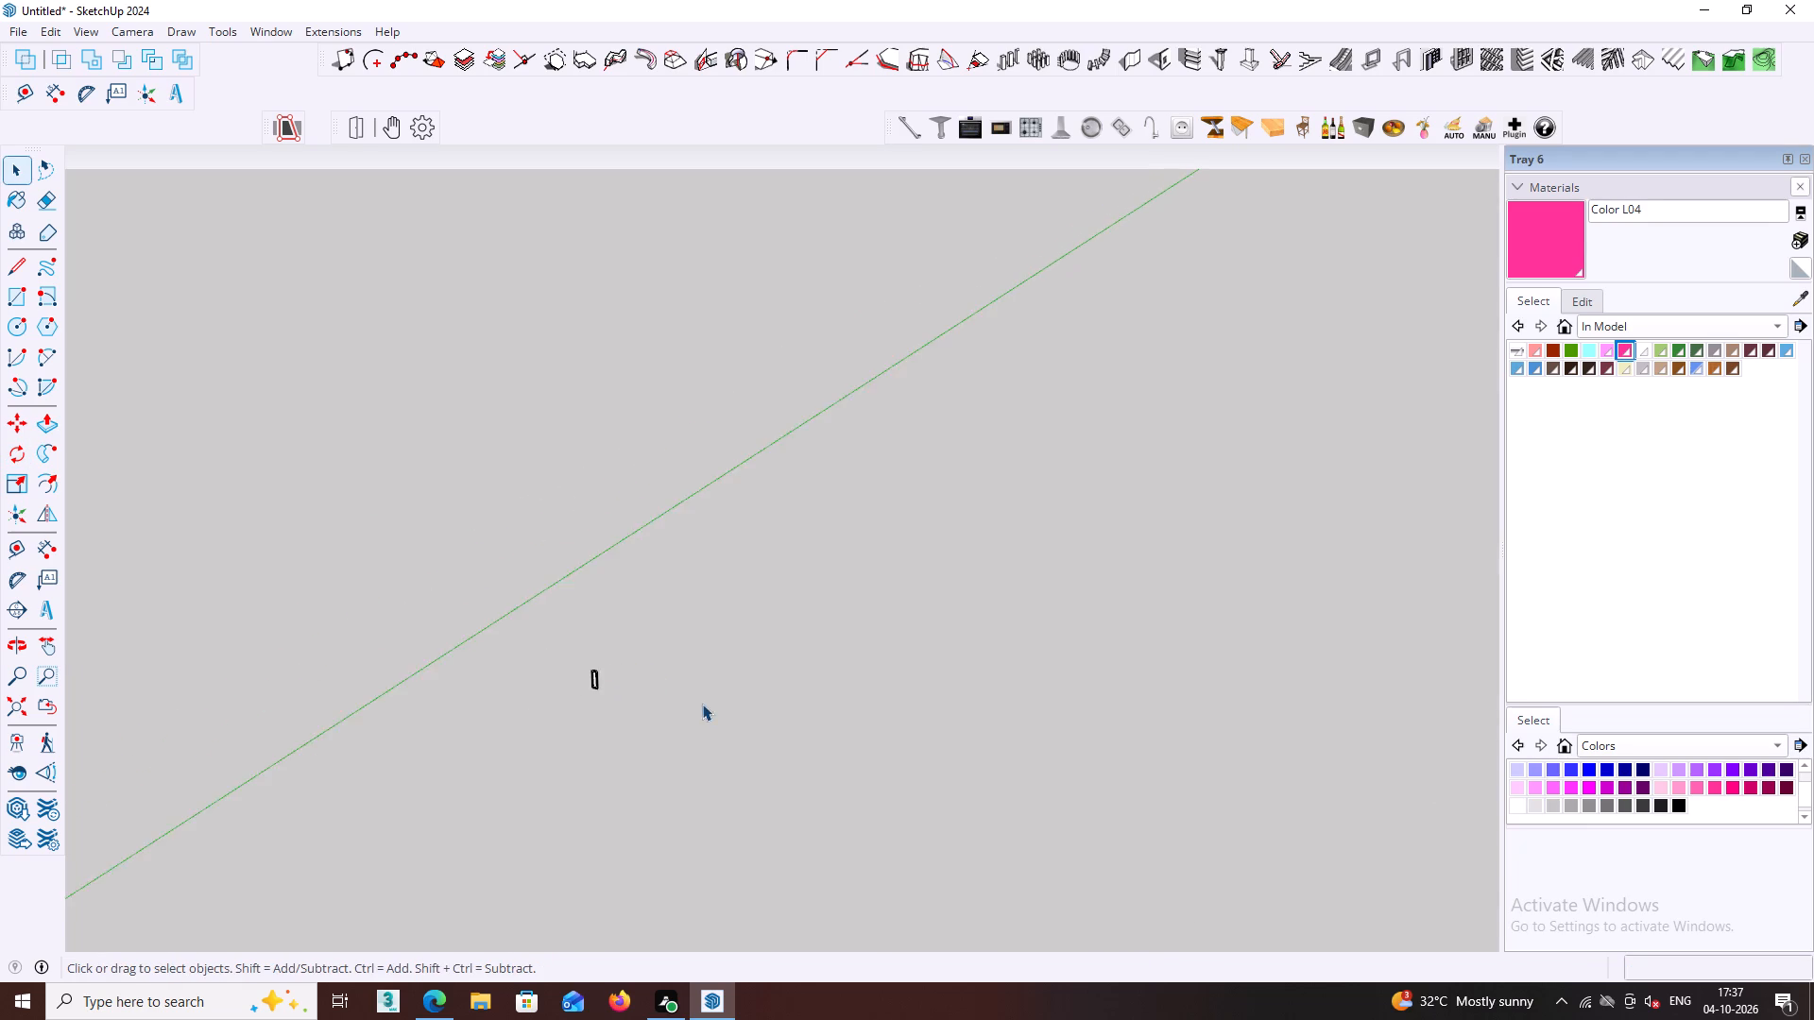
scroll(702, 704, down, 17)
middle_drag(795, 708, 796, 737)
middle_drag(765, 714, 777, 691)
scroll(701, 699, up, 2)
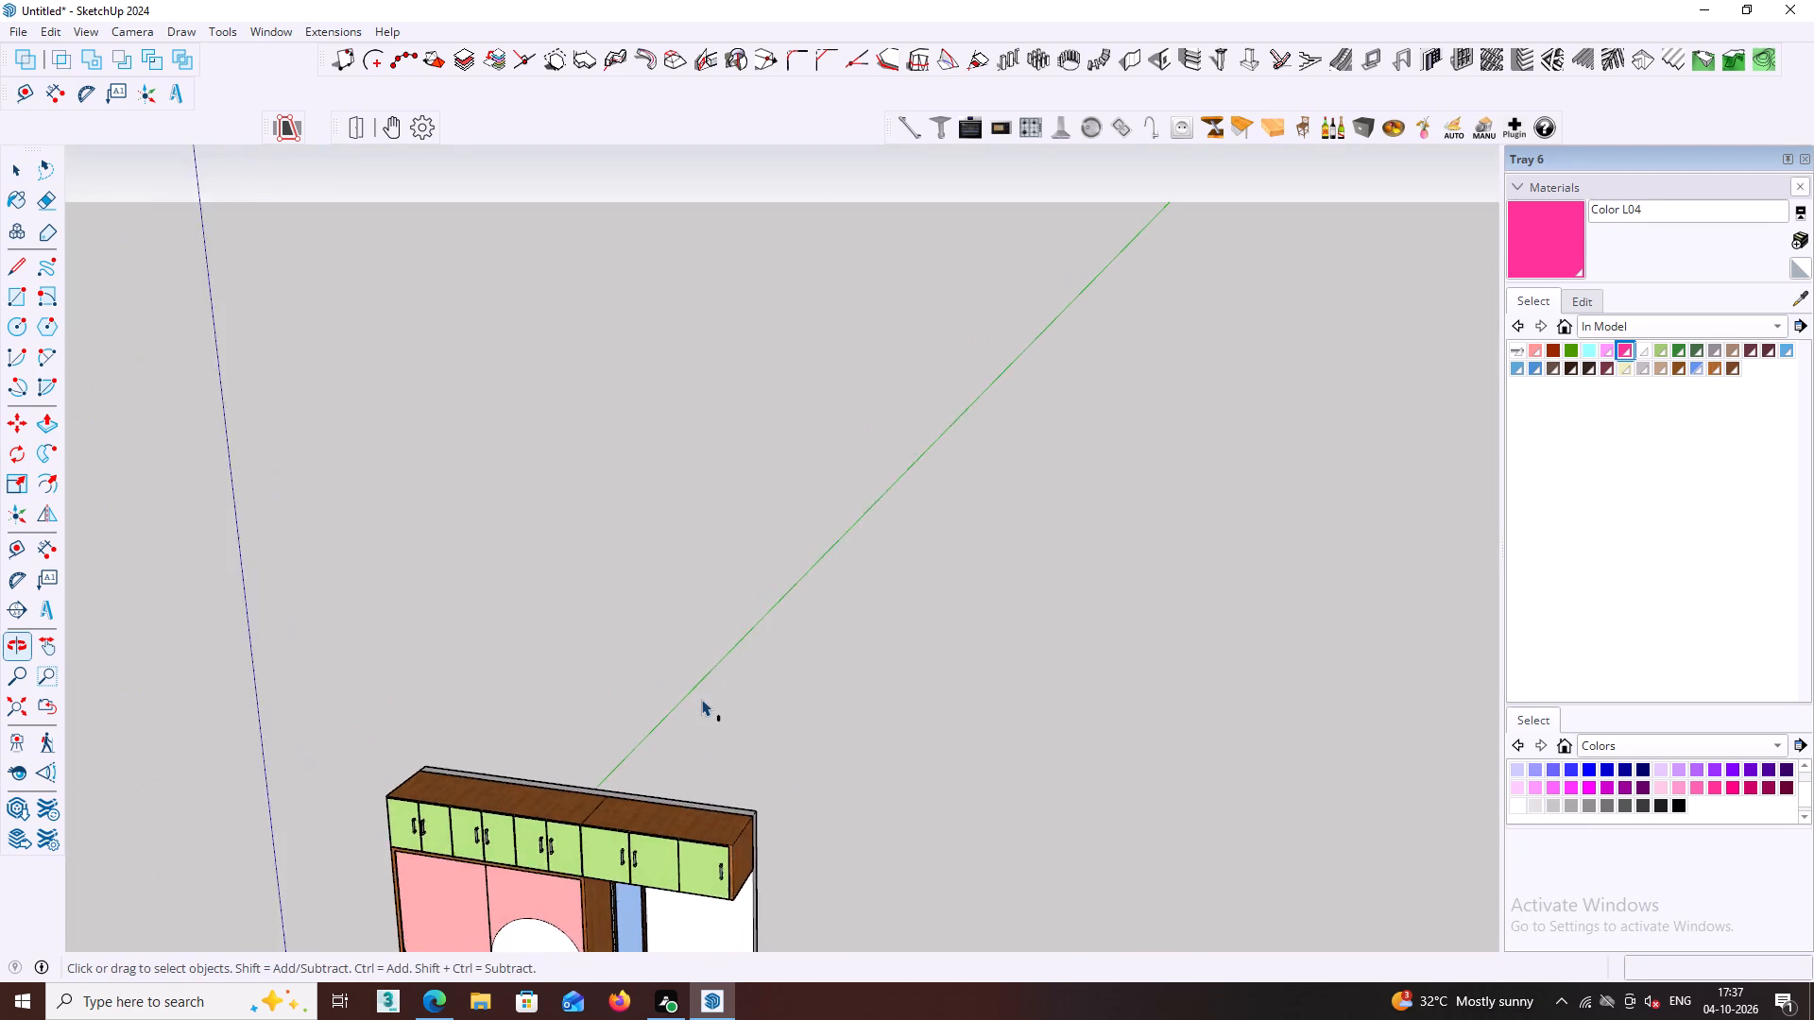
scroll(701, 699, up, 5)
click(720, 718)
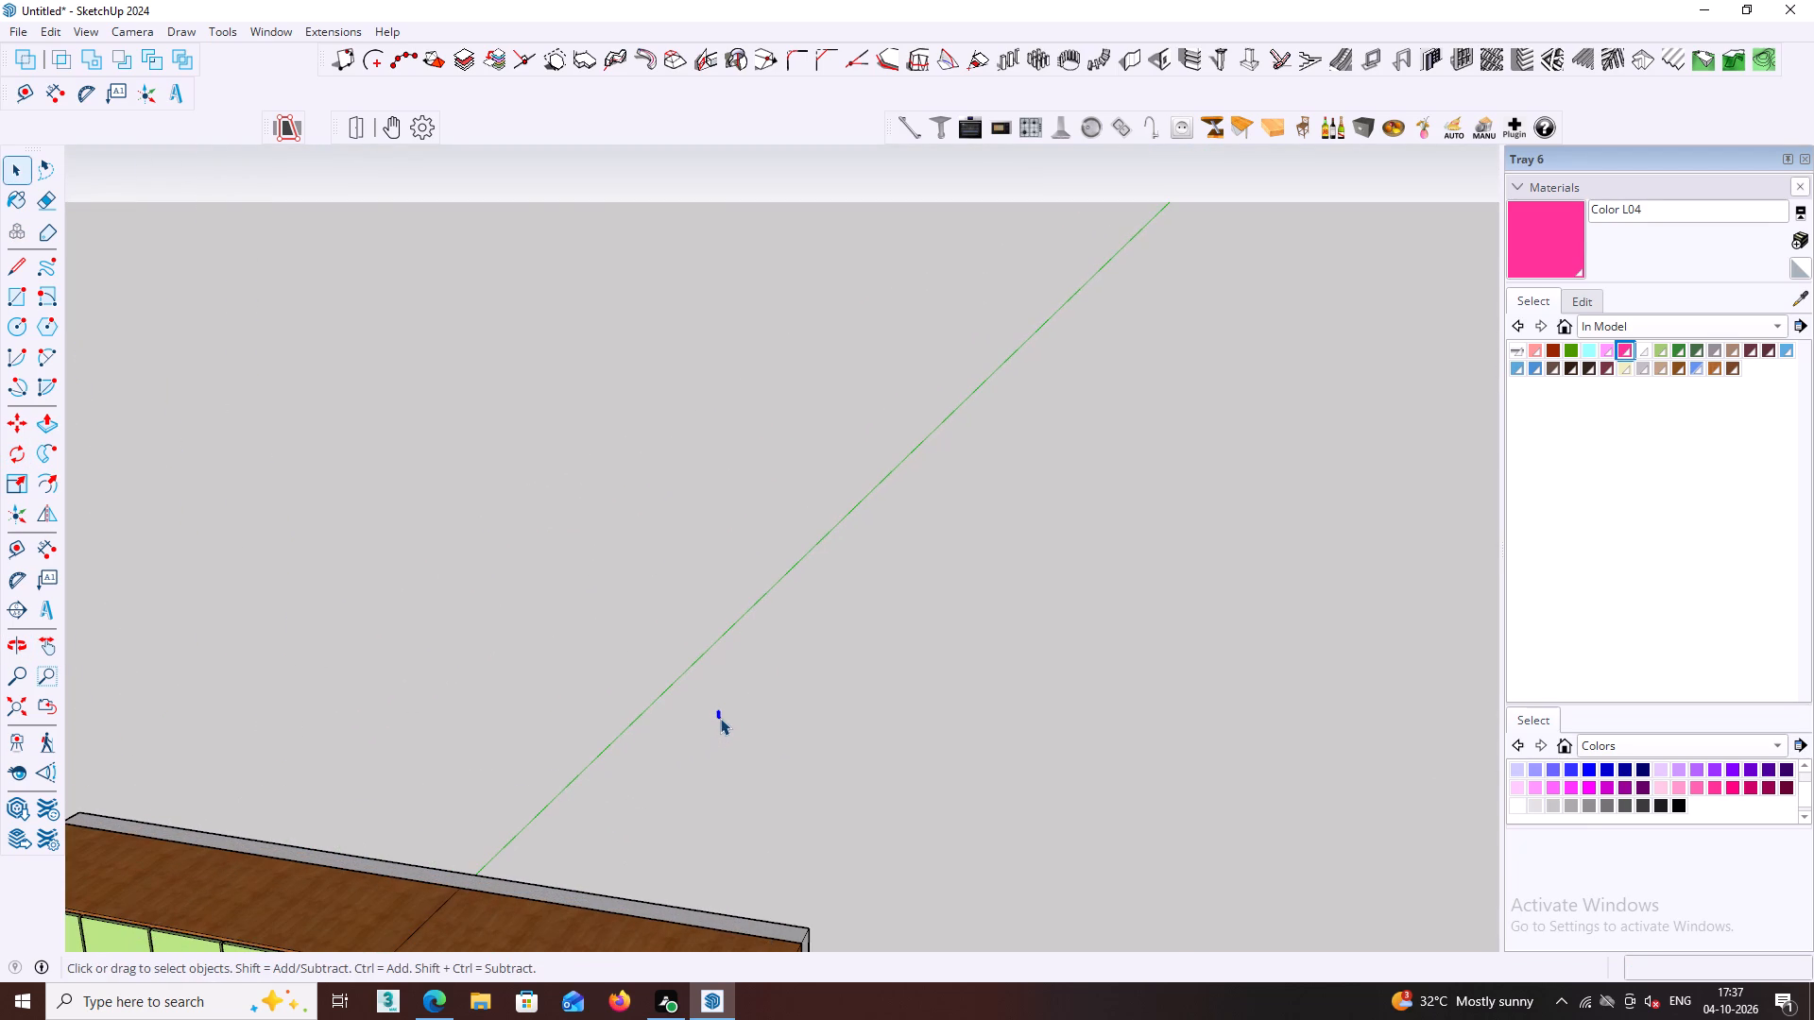
key(m)
click(720, 718)
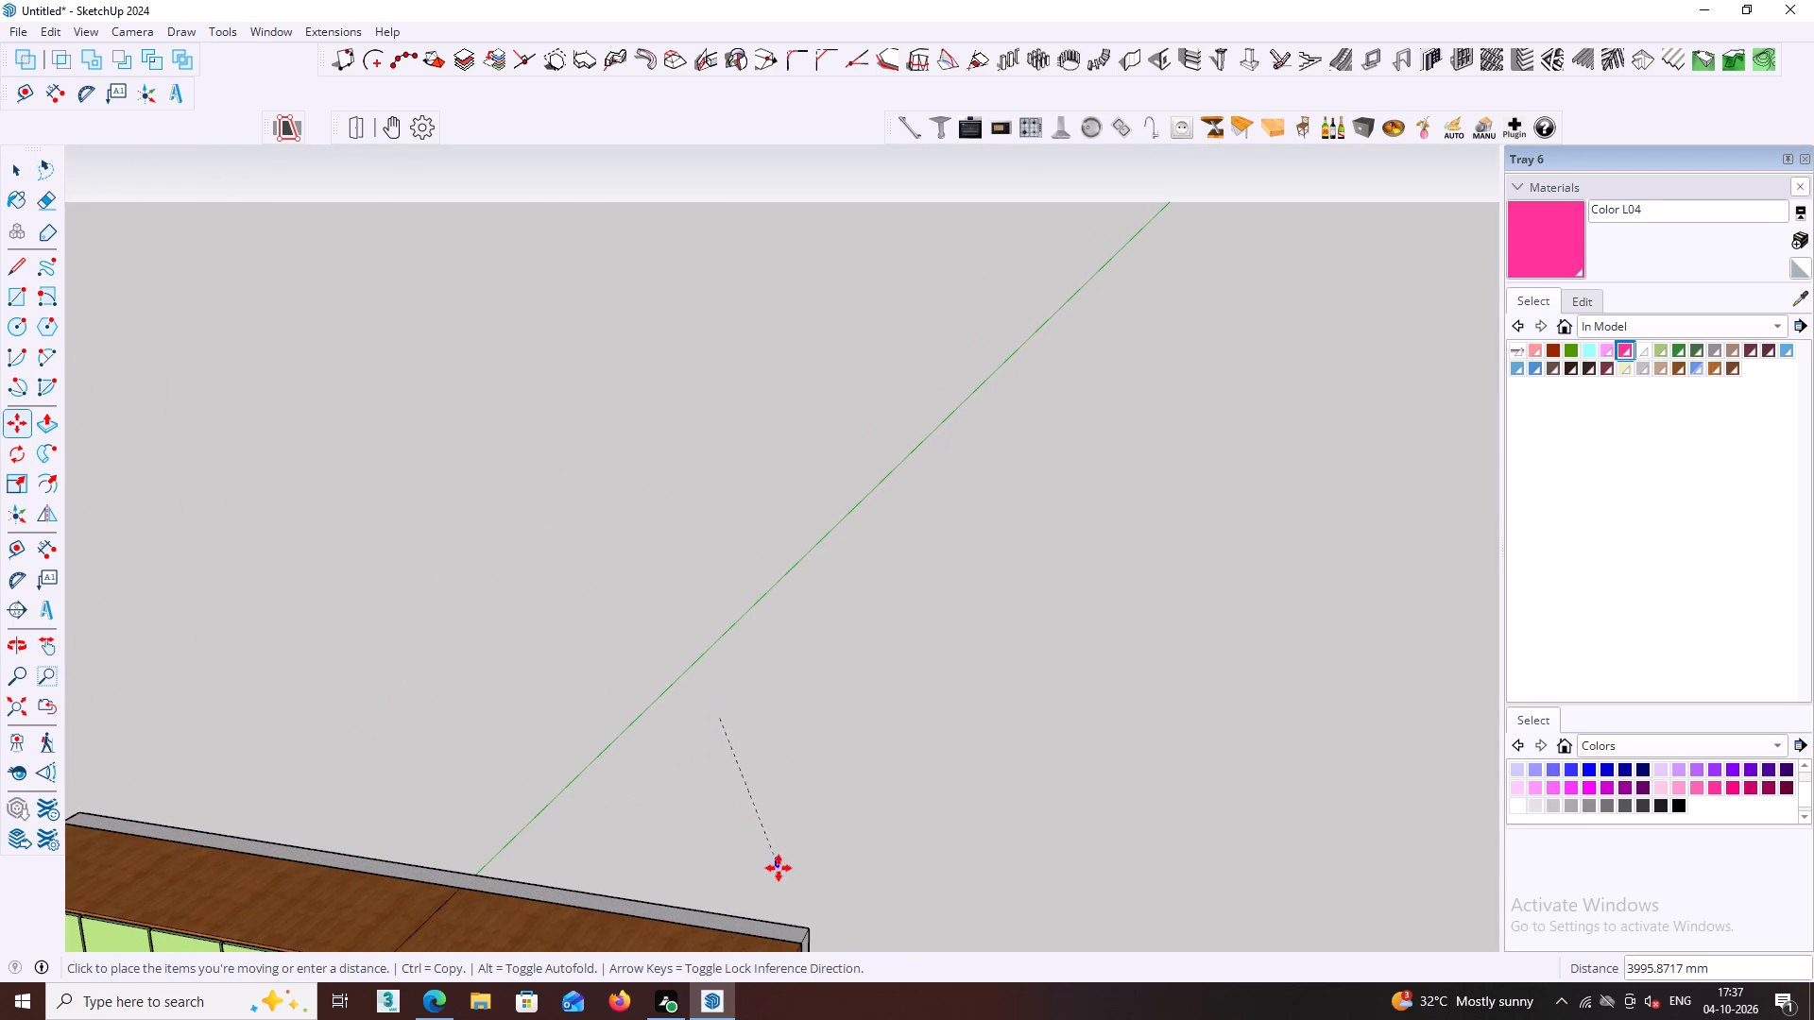
scroll(775, 870, down, 3)
middle_drag(774, 872, 824, 599)
scroll(806, 717, up, 5)
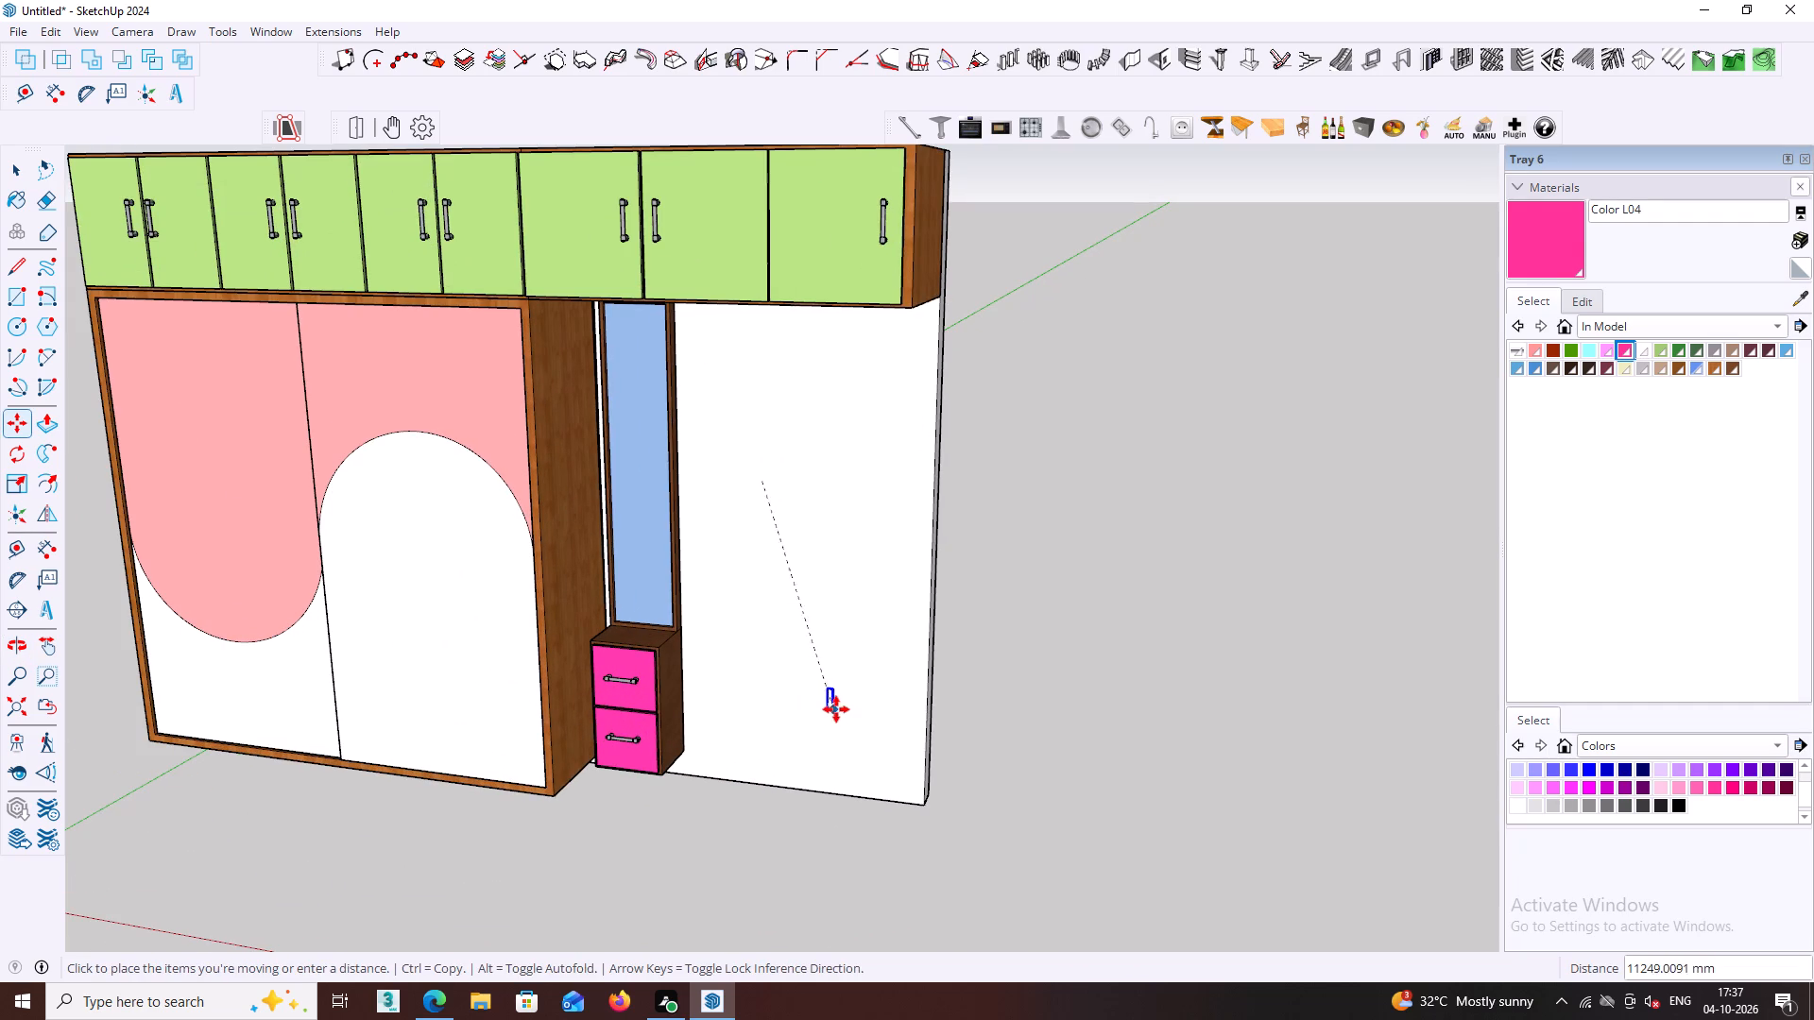
scroll(895, 720, up, 4)
click(835, 691)
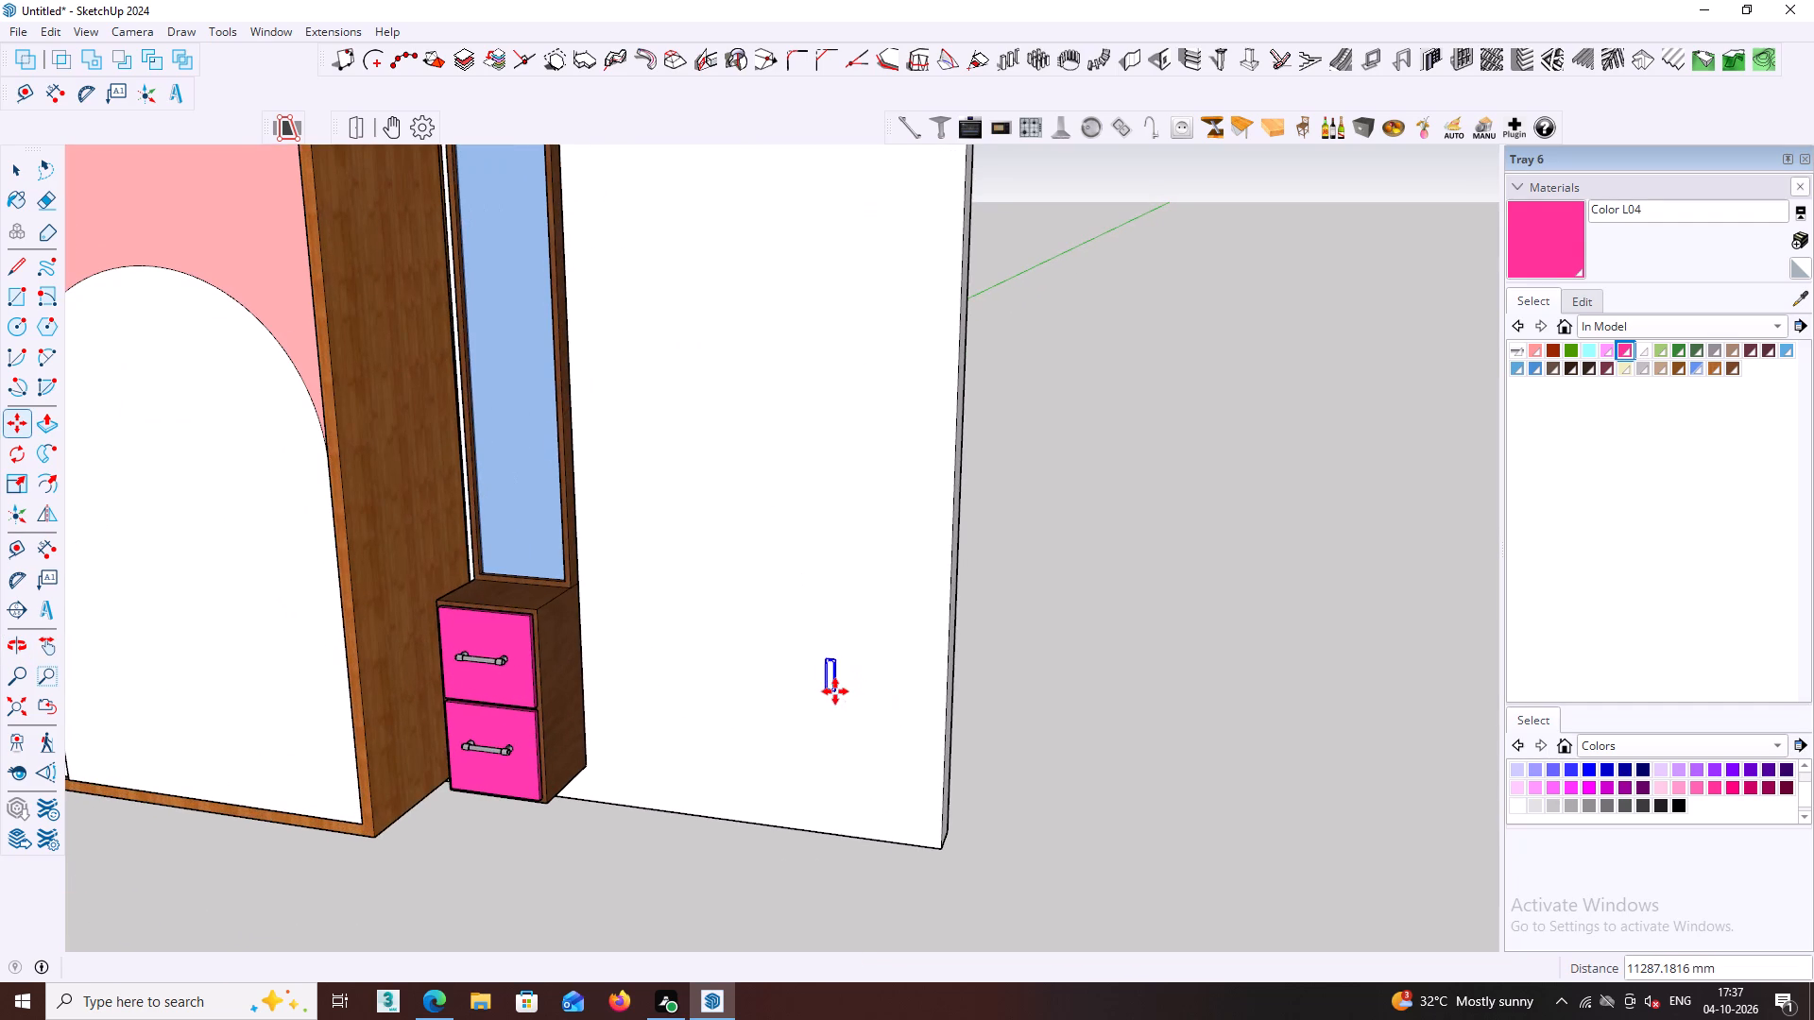
key(space)
Examine the flush handle at close range on the white panel to check its orientation and seating.
shift+middle_drag(829, 711, 899, 708)
scroll(886, 674, up, 3)
middle_click(886, 672)
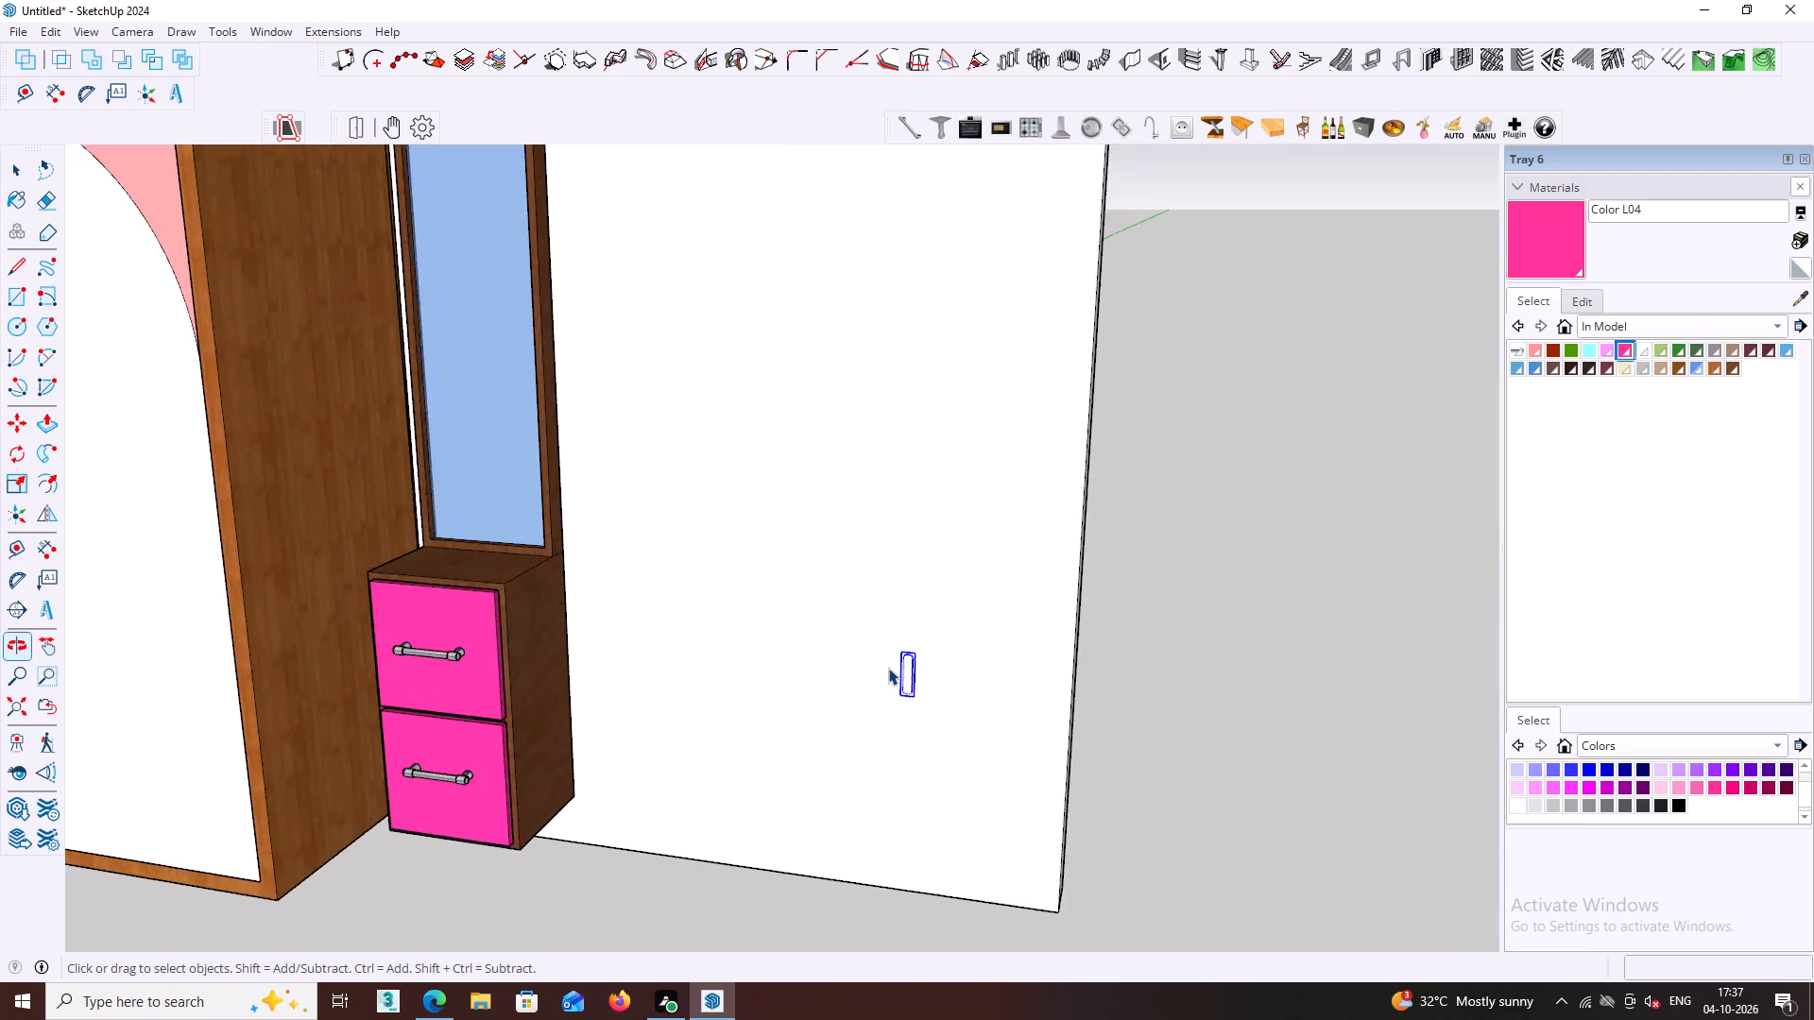
scroll(888, 668, up, 6)
middle_drag(891, 692, 1000, 693)
scroll(990, 681, down, 16)
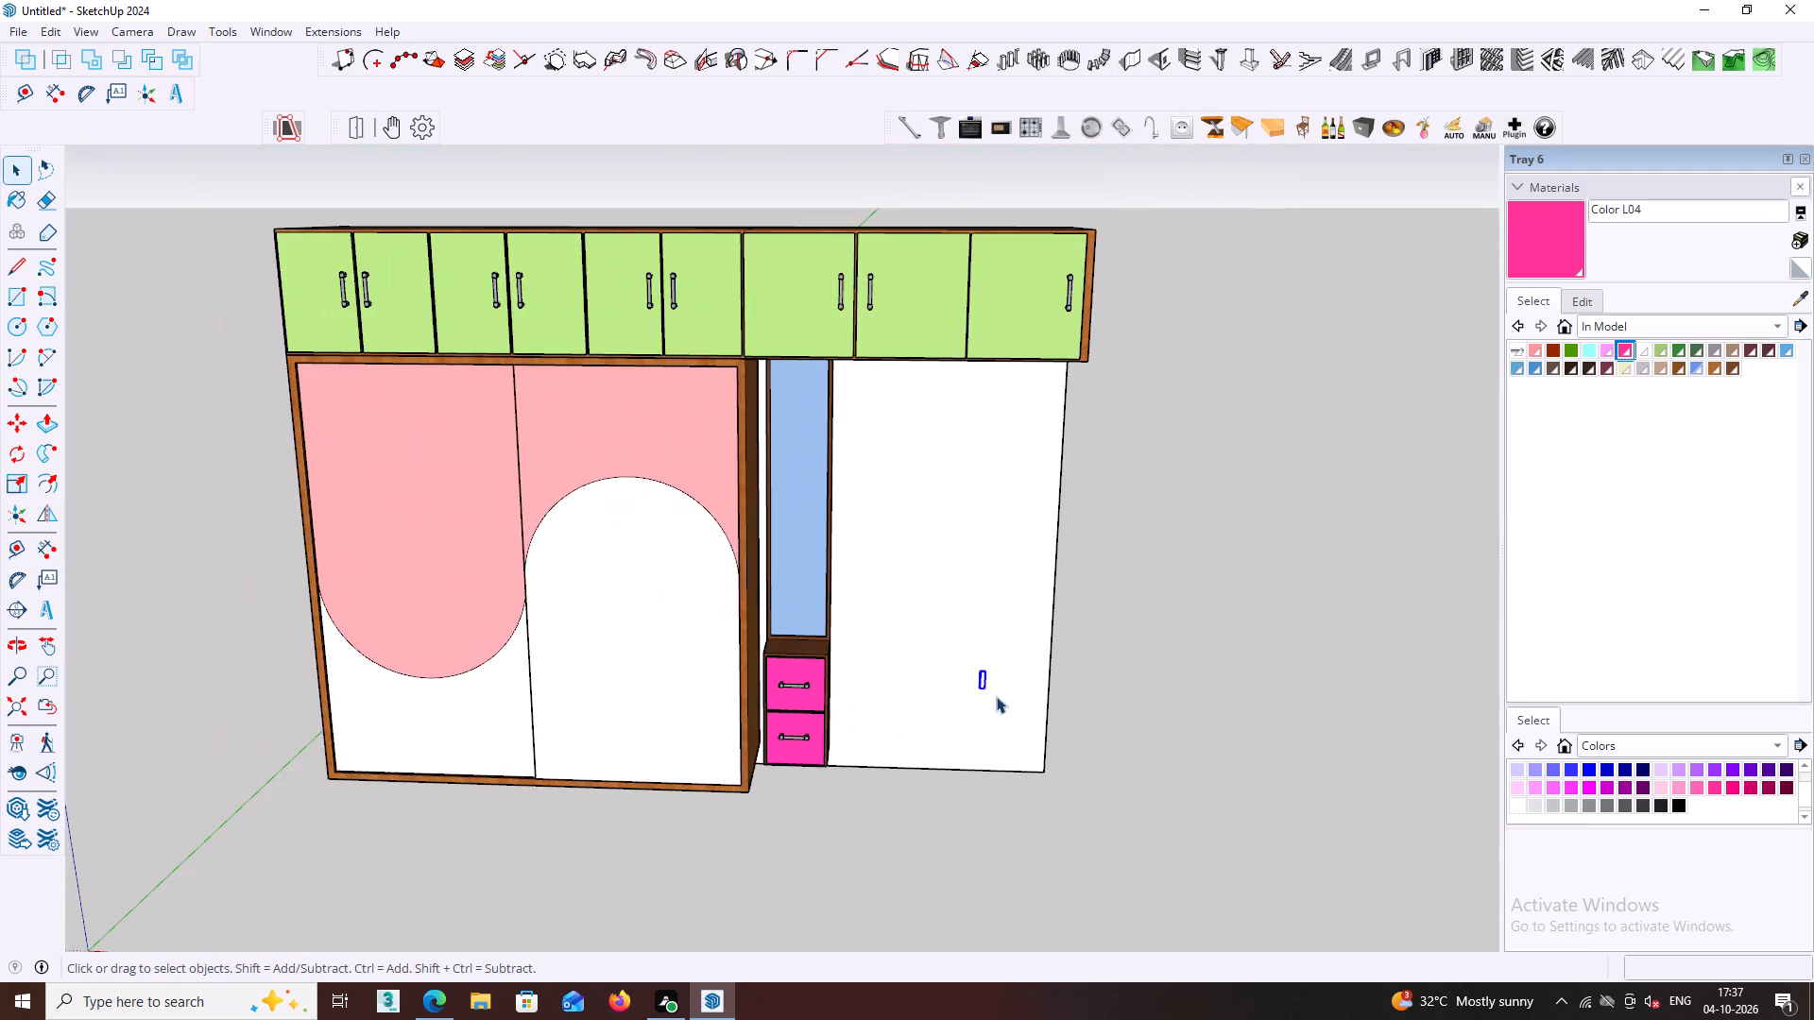
scroll(954, 679, up, 5)
middle_drag(993, 691, 1041, 680)
scroll(1034, 675, up, 7)
middle_drag(1035, 671, 1067, 688)
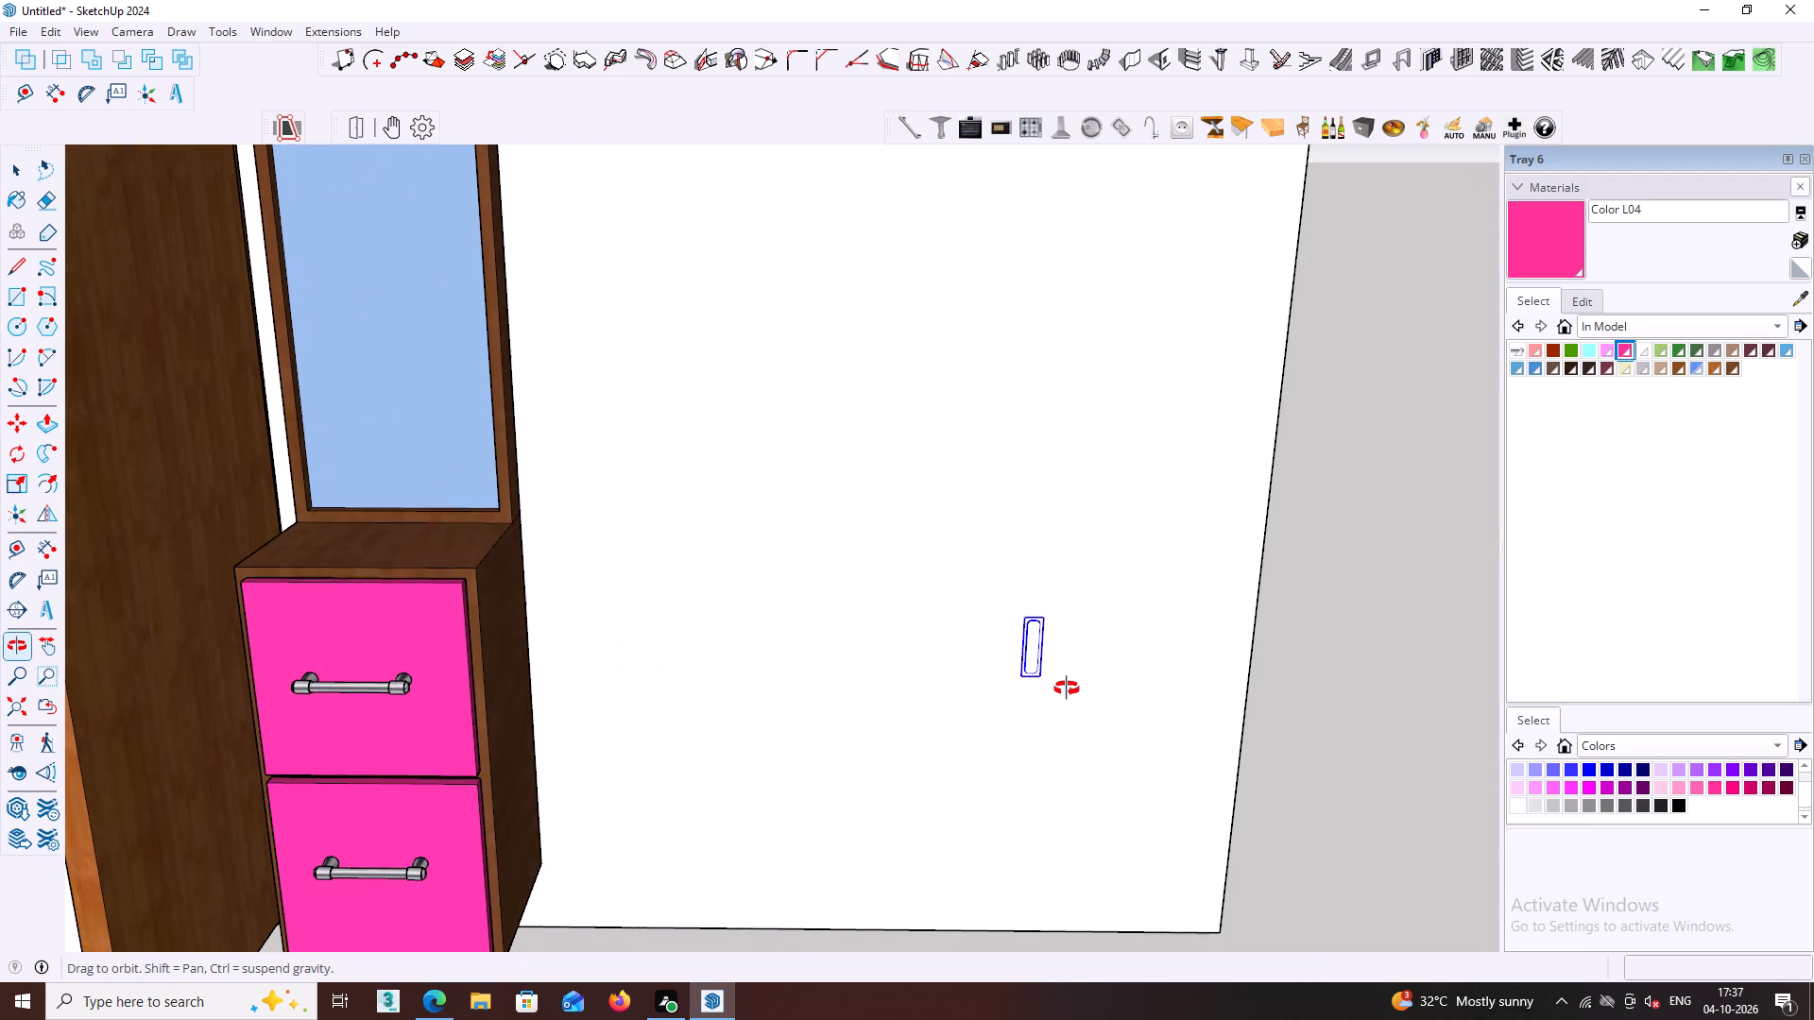
middle_drag(1067, 688, 1104, 694)
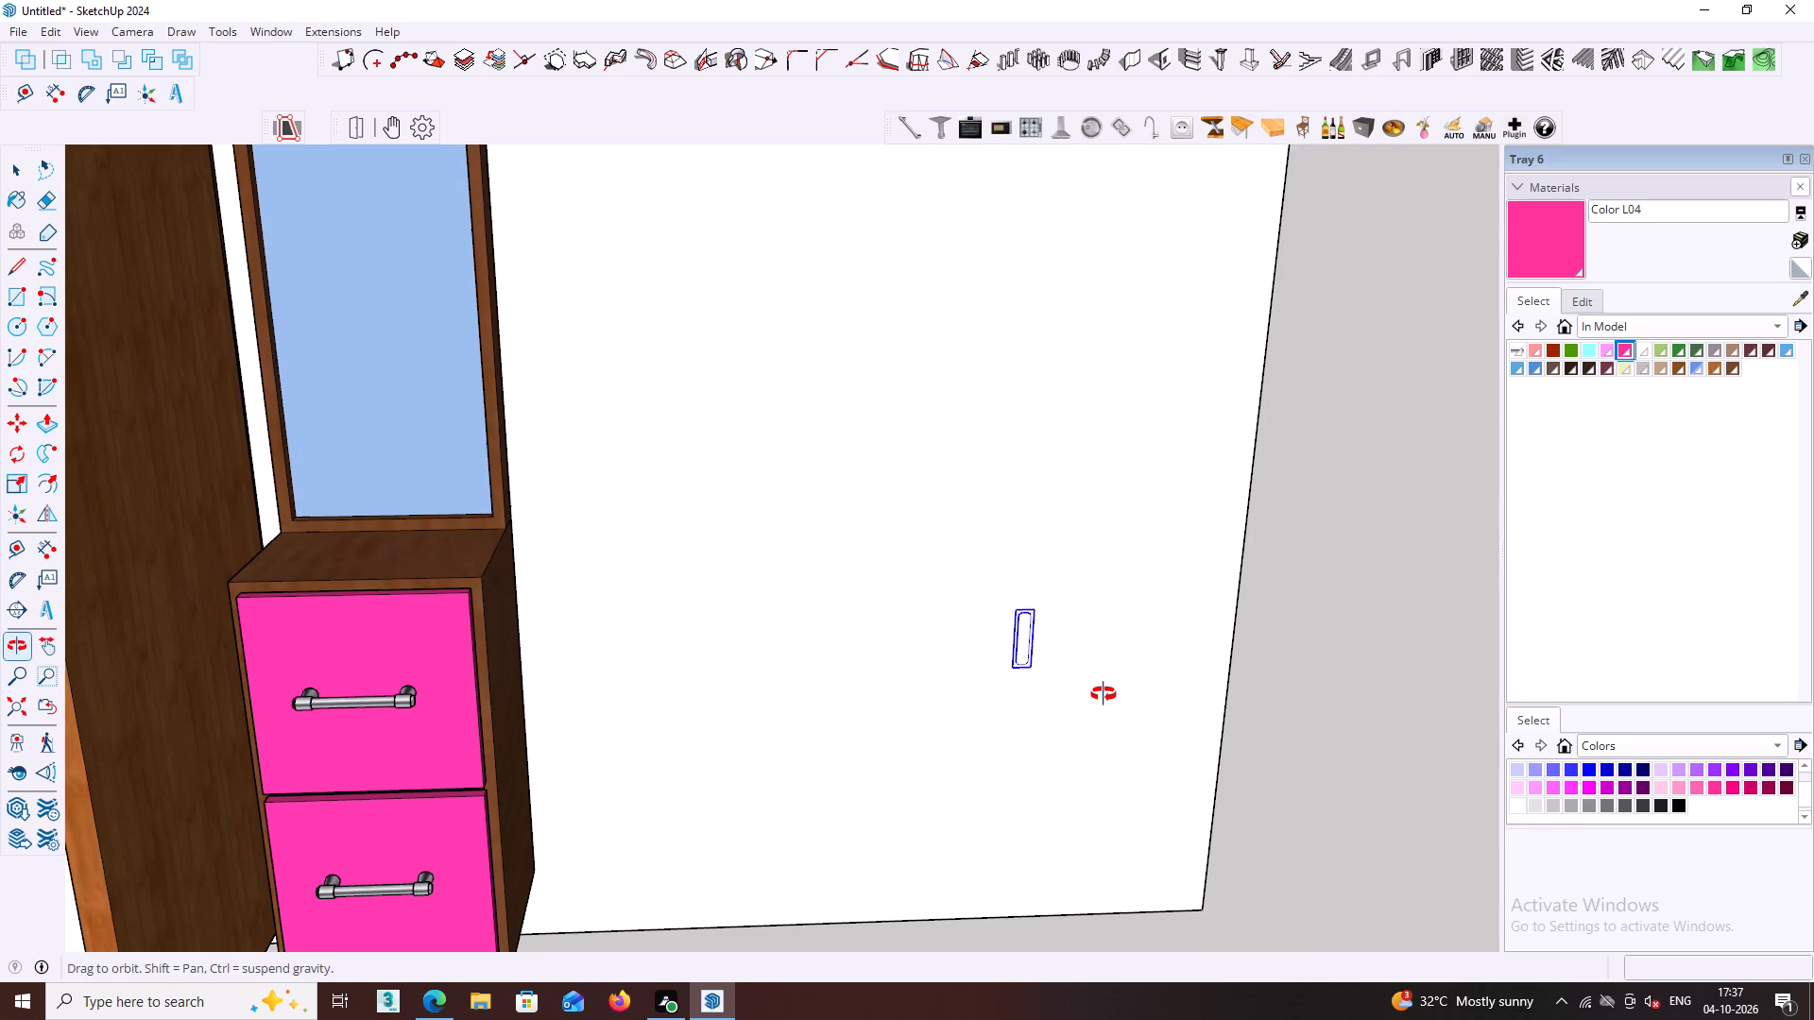
middle_drag(1104, 694, 1317, 660)
scroll(991, 669, up, 2)
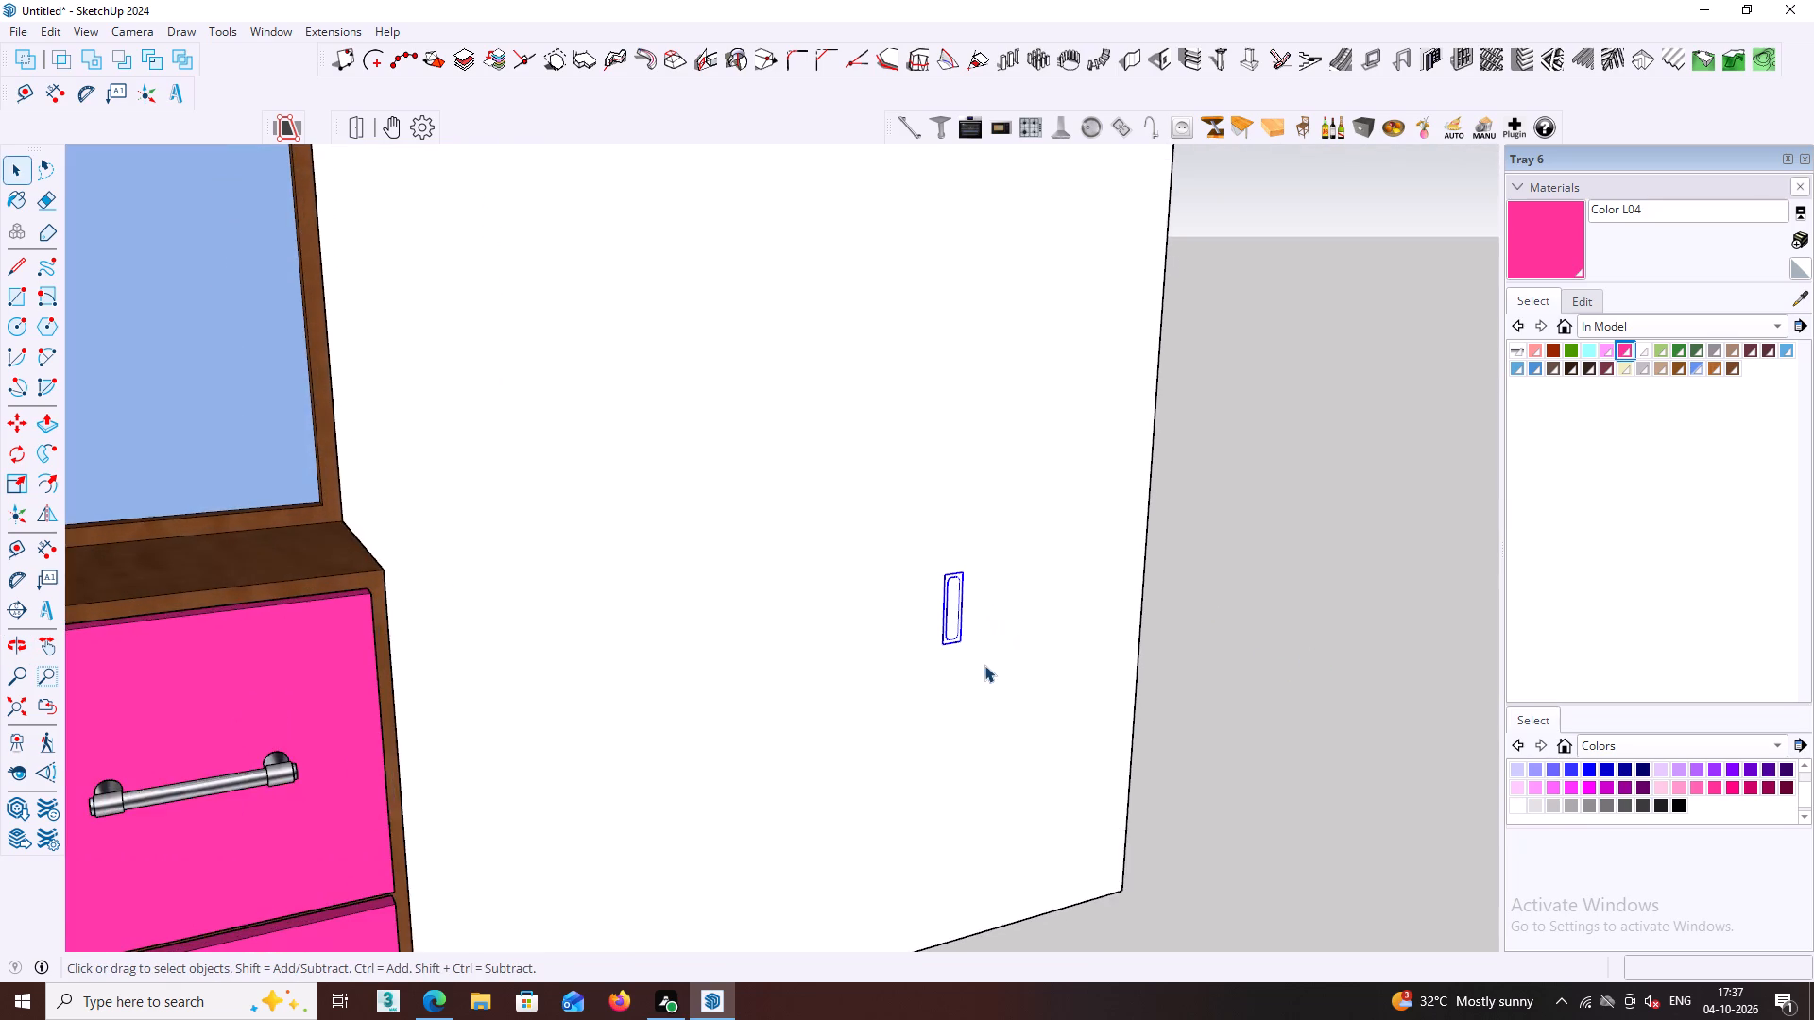
middle_drag(984, 665, 832, 645)
scroll(832, 646, down, 3)
Move the flush handle by its bottom corner about 1508 mm, onto the white area of the sliding door next to the mirror, near its outer edge.
click(990, 662)
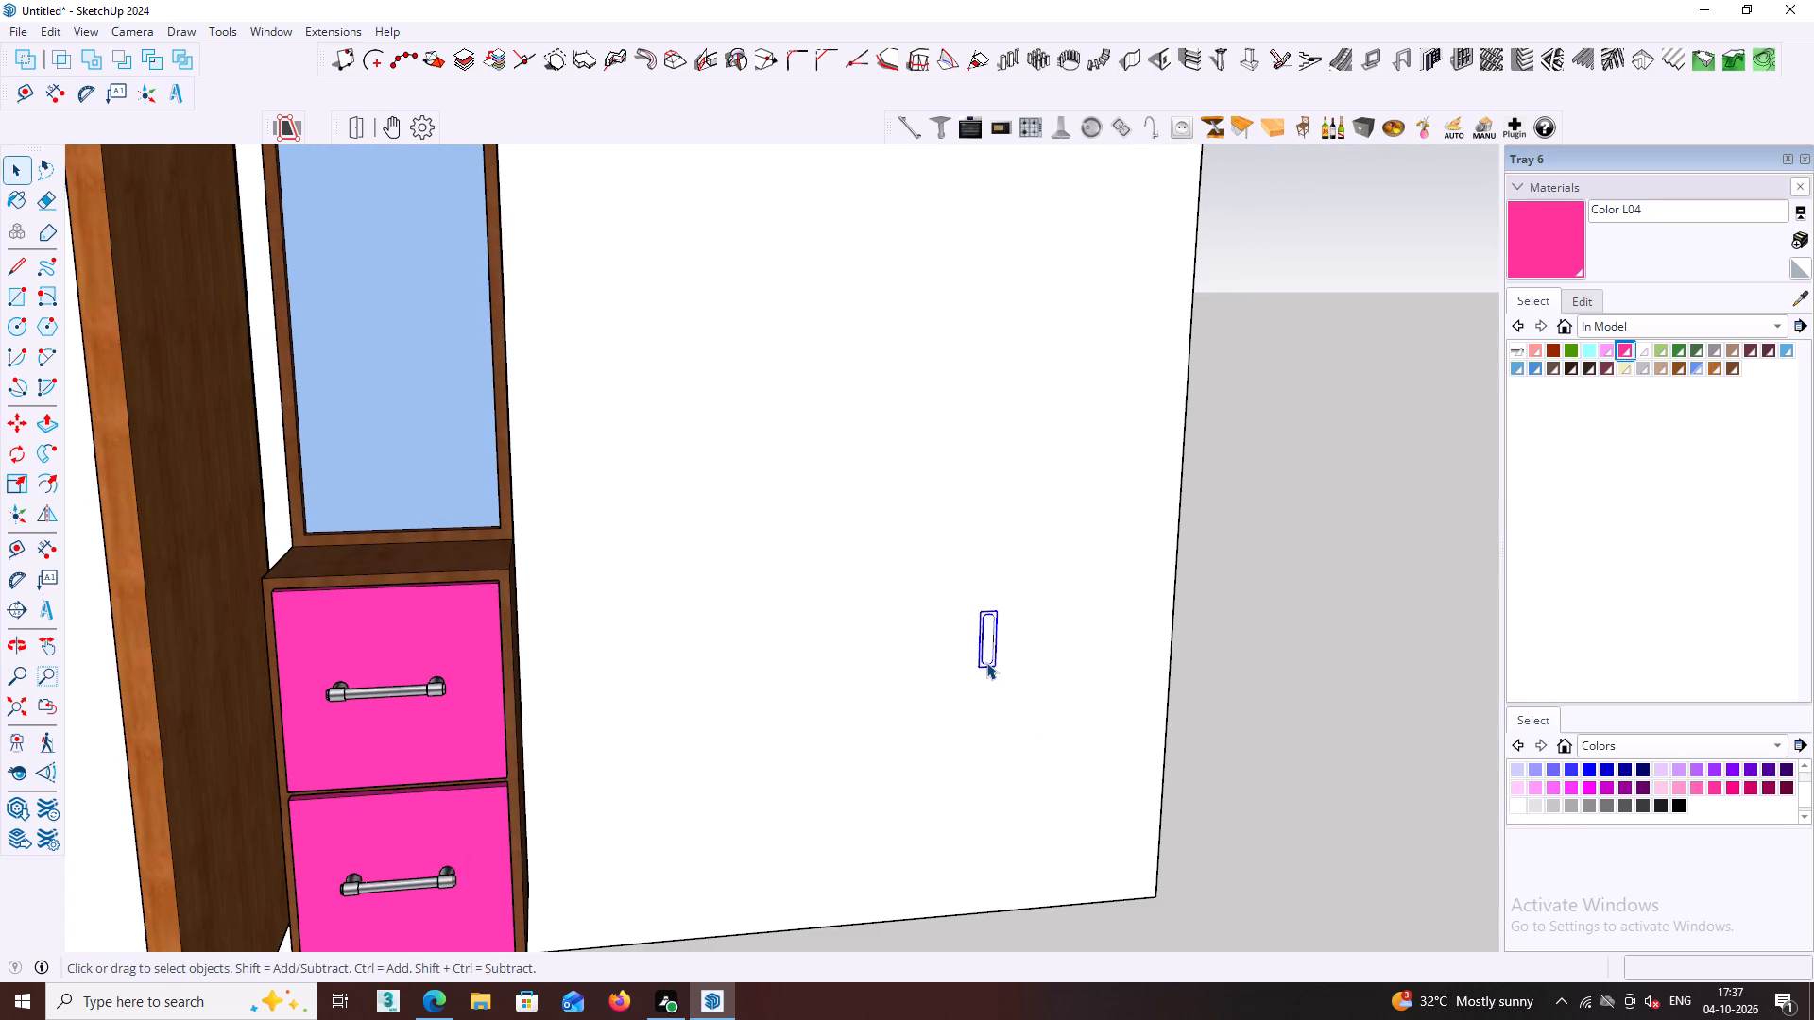
click(985, 662)
key(m)
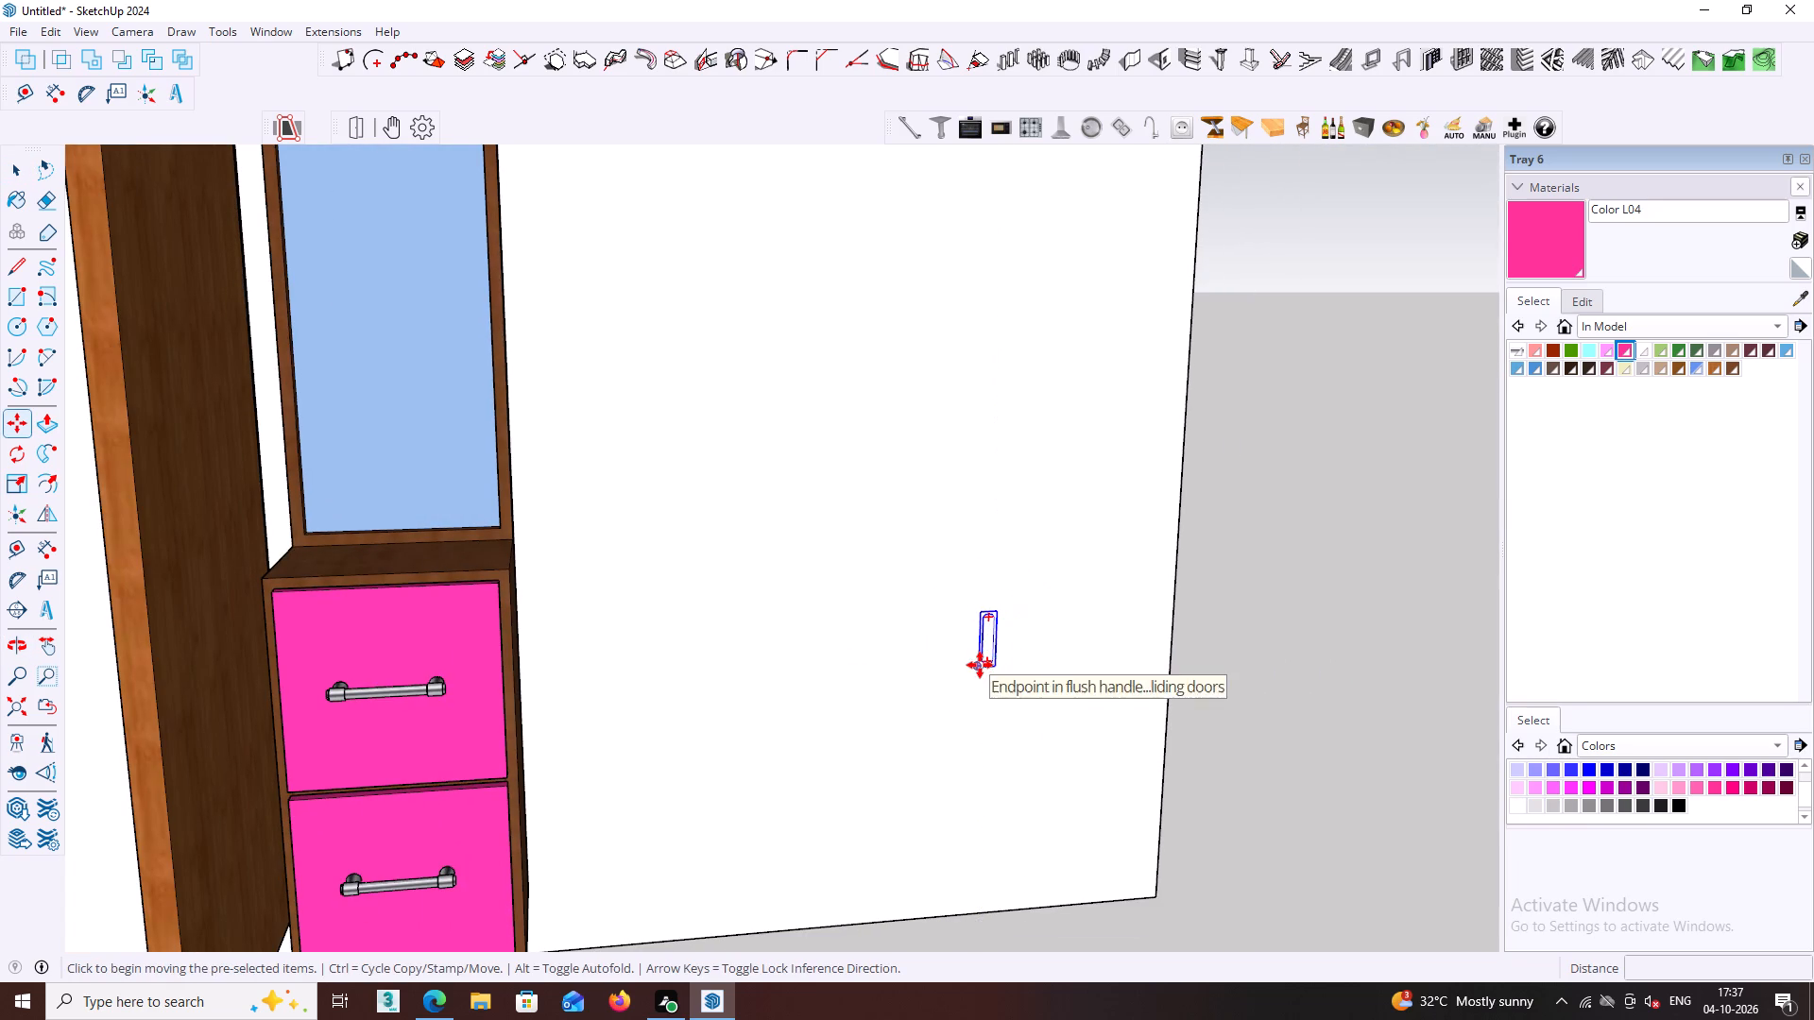
click(980, 665)
scroll(269, 692, down, 5)
middle_drag(248, 738, 796, 677)
scroll(721, 671, down, 7)
middle_click(729, 654)
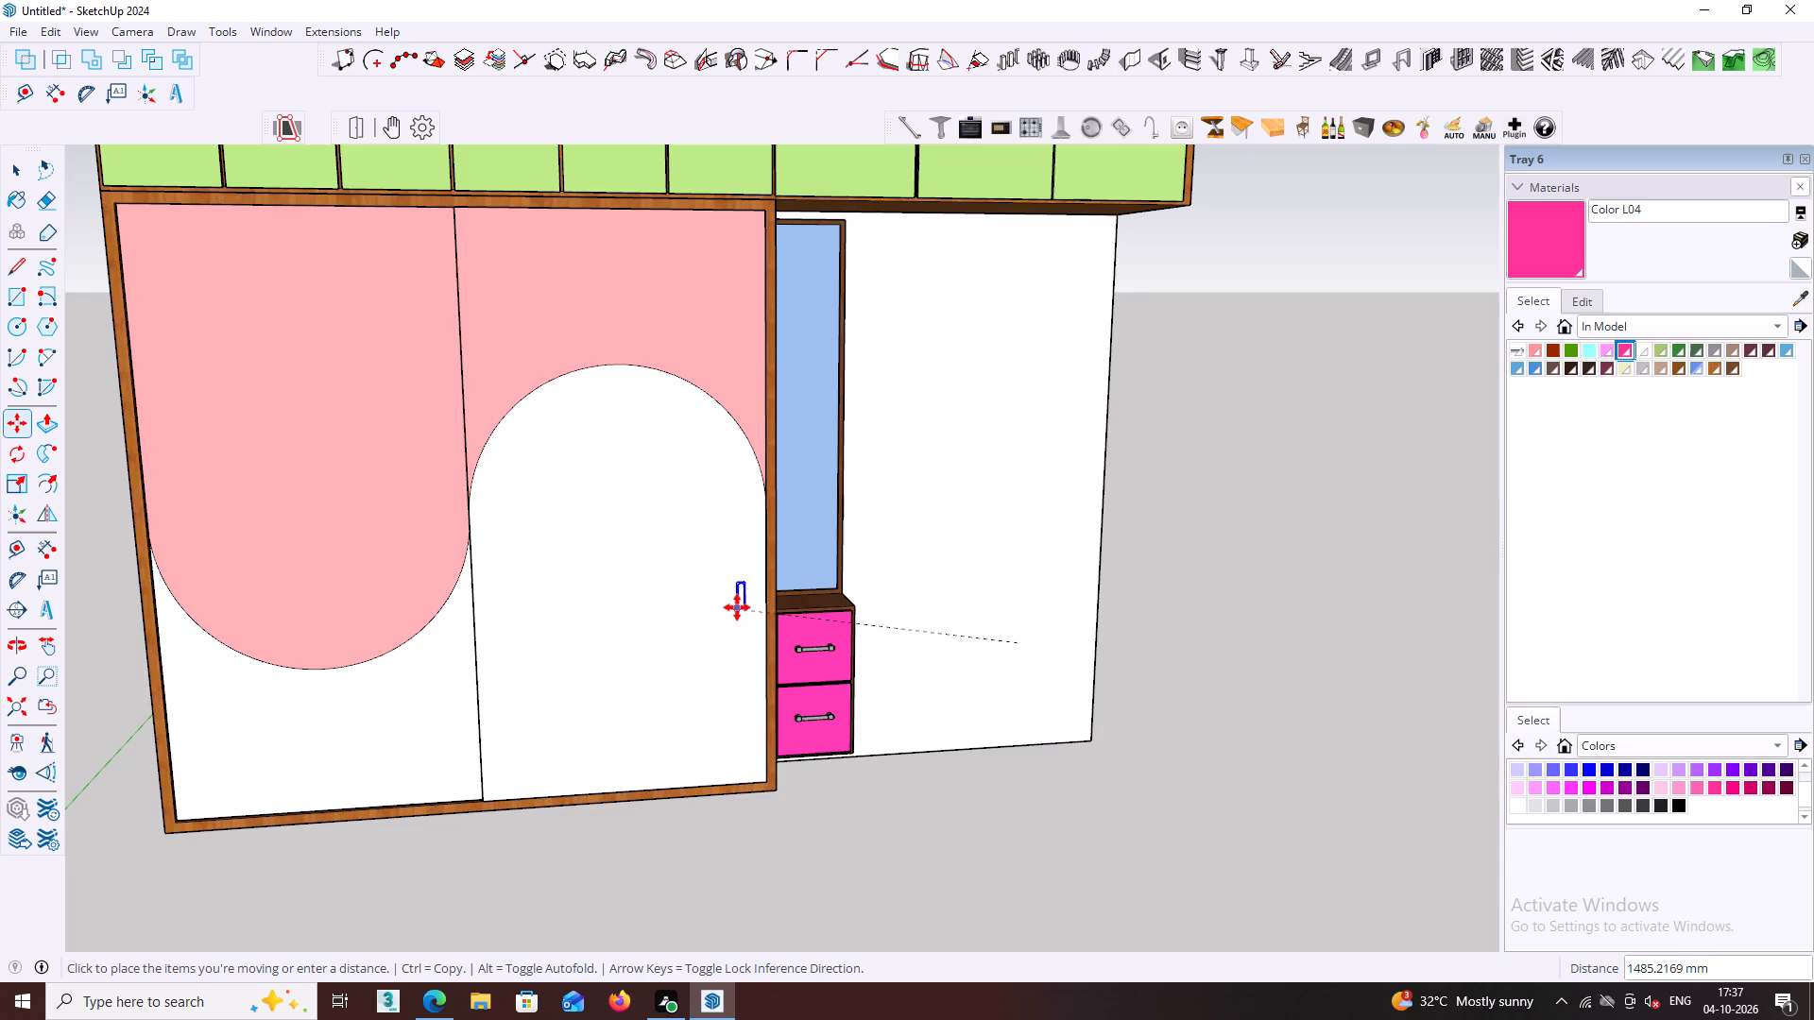
click(749, 553)
Examine from several angles how the flush handle sits against the sliding door's face.
middle_drag(743, 592, 898, 590)
scroll(743, 592, down, 1)
scroll(783, 550, up, 4)
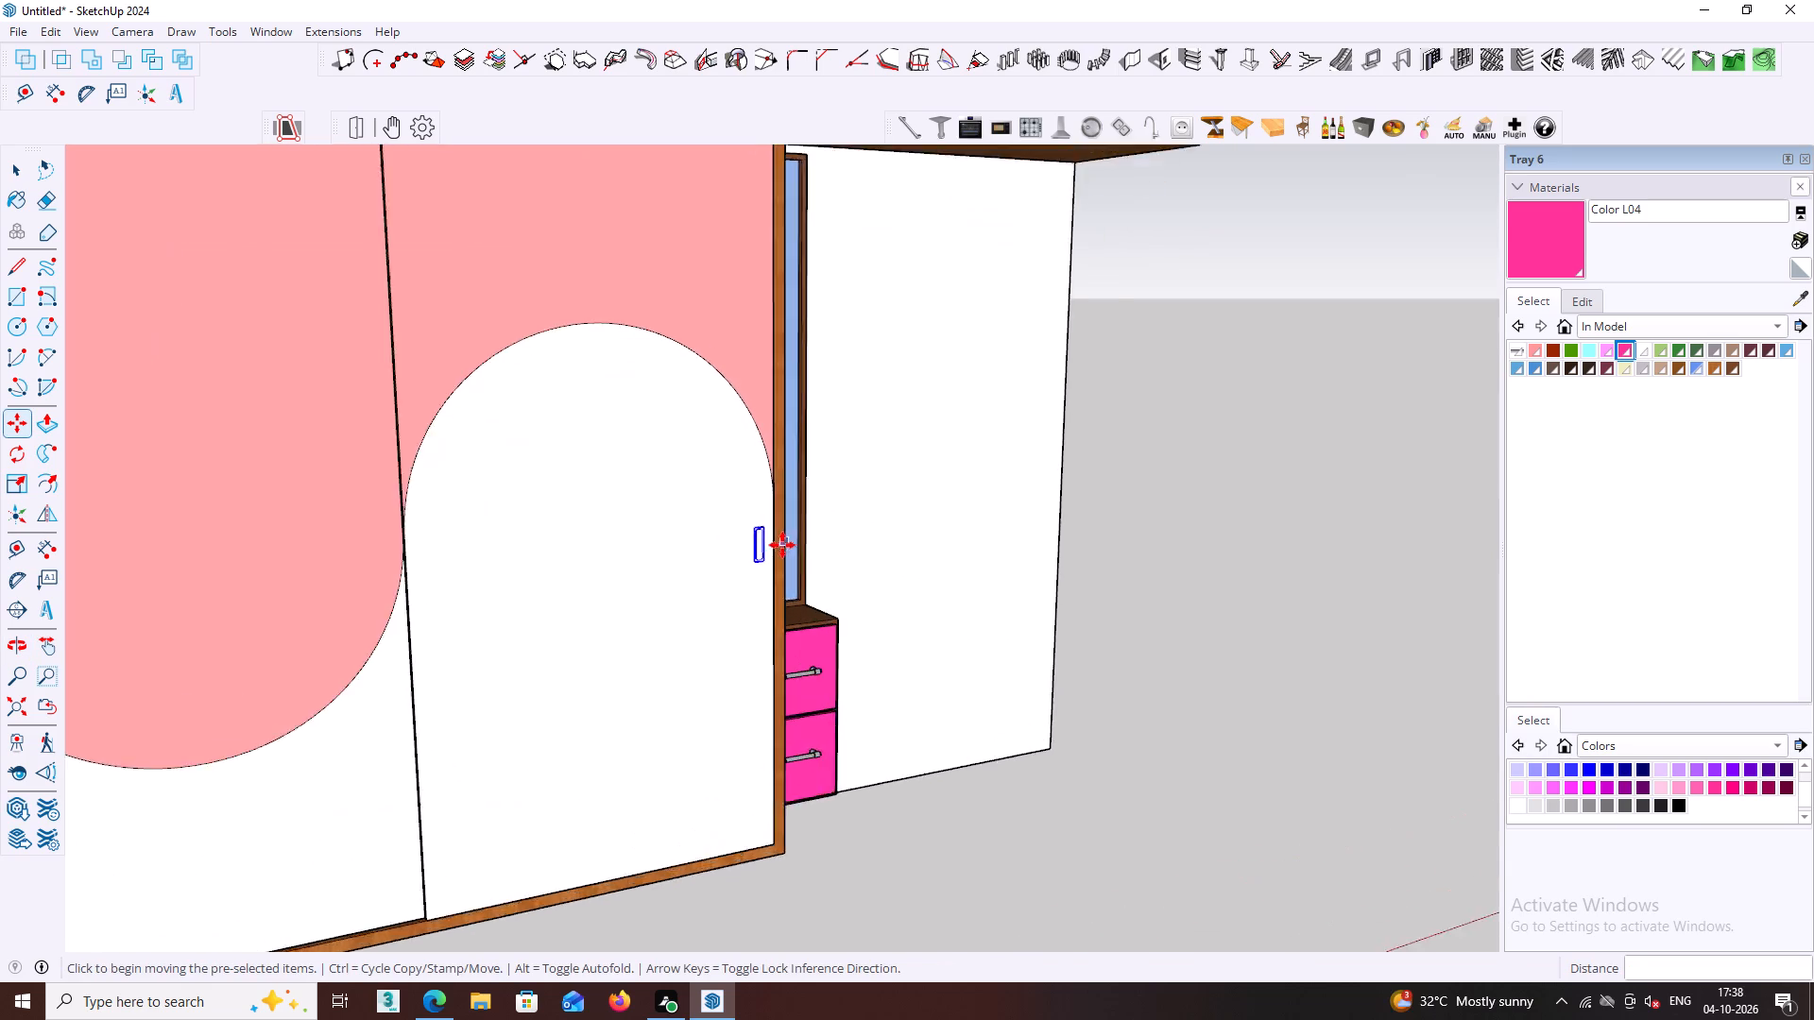
scroll(782, 545, up, 8)
middle_drag(747, 558, 1001, 569)
scroll(926, 552, up, 9)
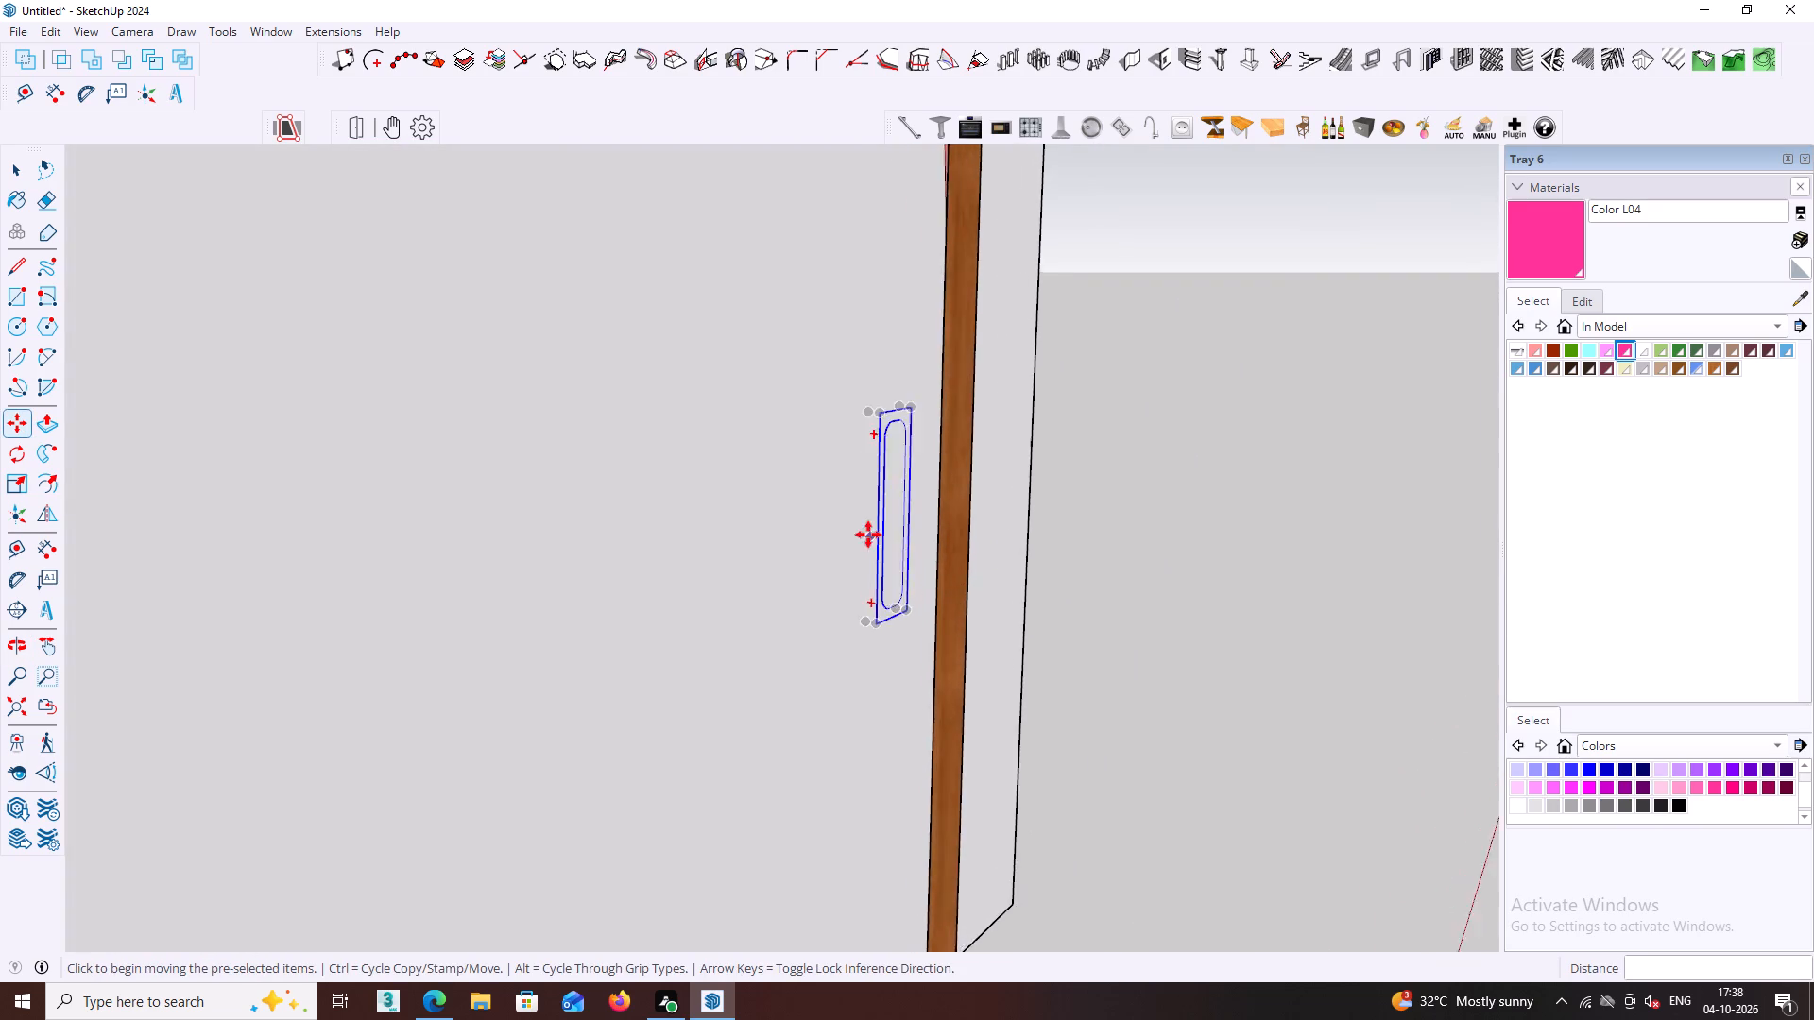
scroll(868, 535, up, 3)
middle_click(868, 535)
middle_drag(869, 555, 1168, 481)
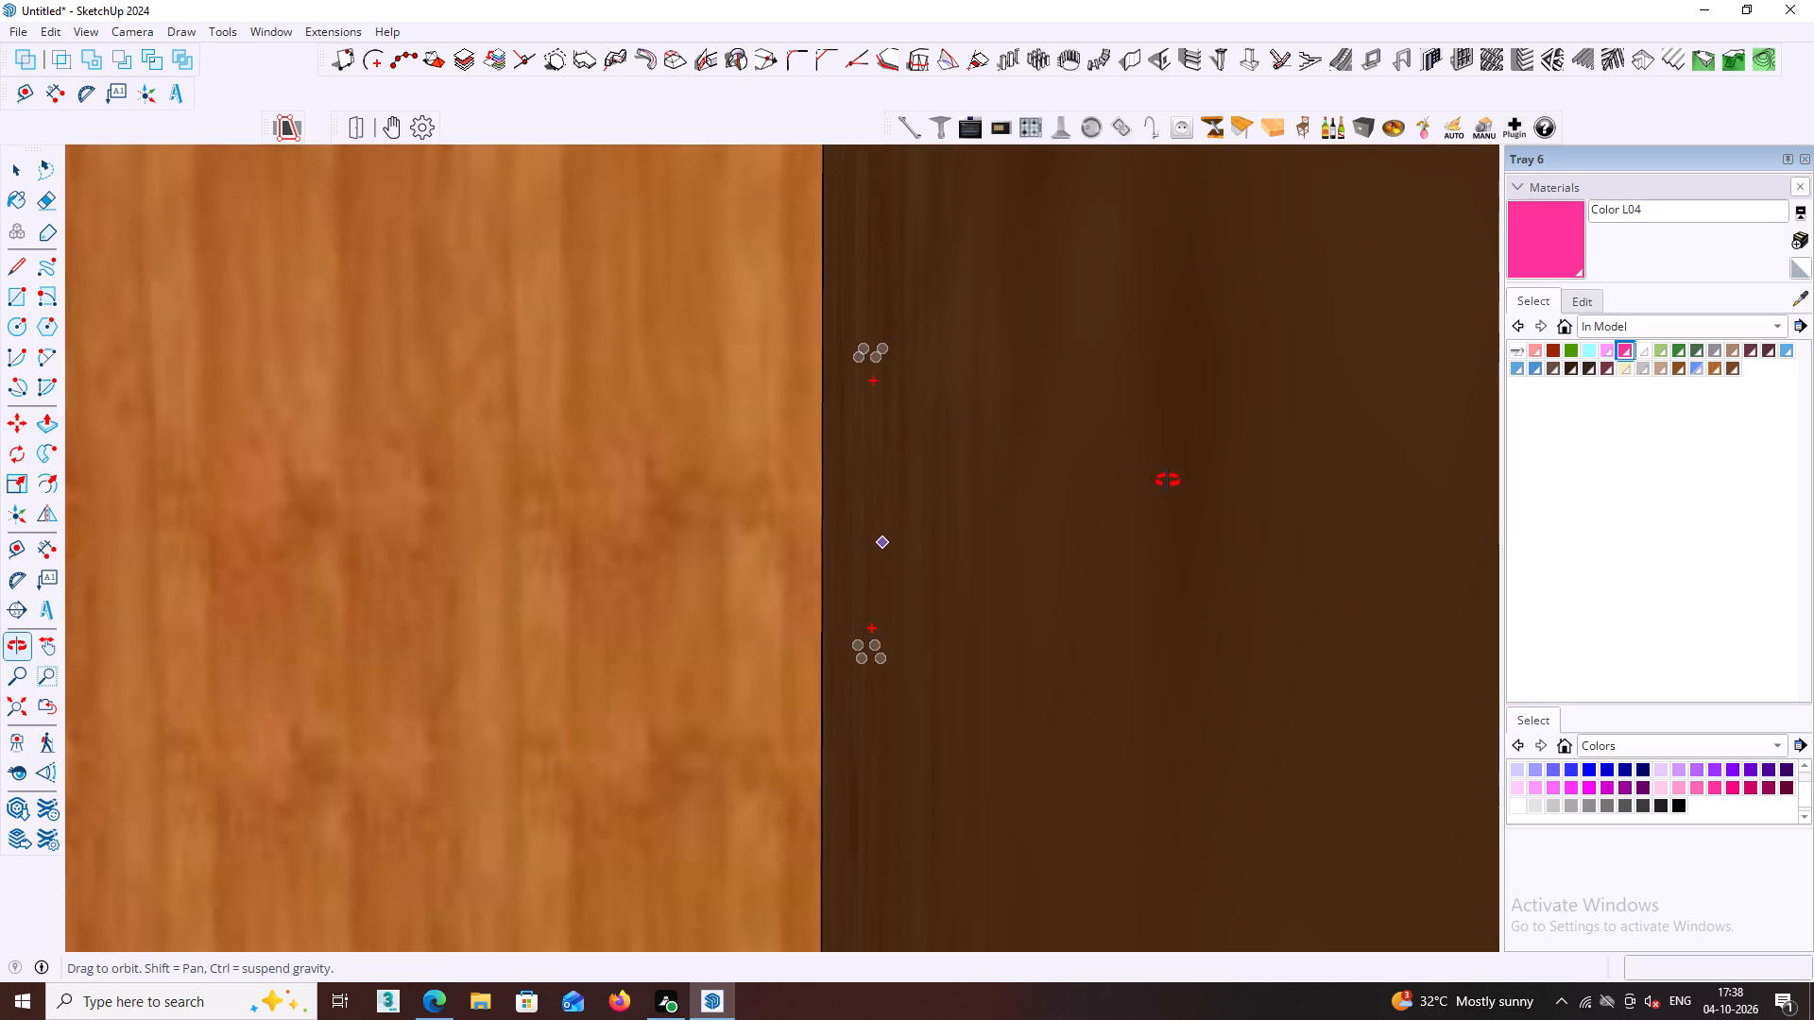
middle_drag(1168, 481, 664, 558)
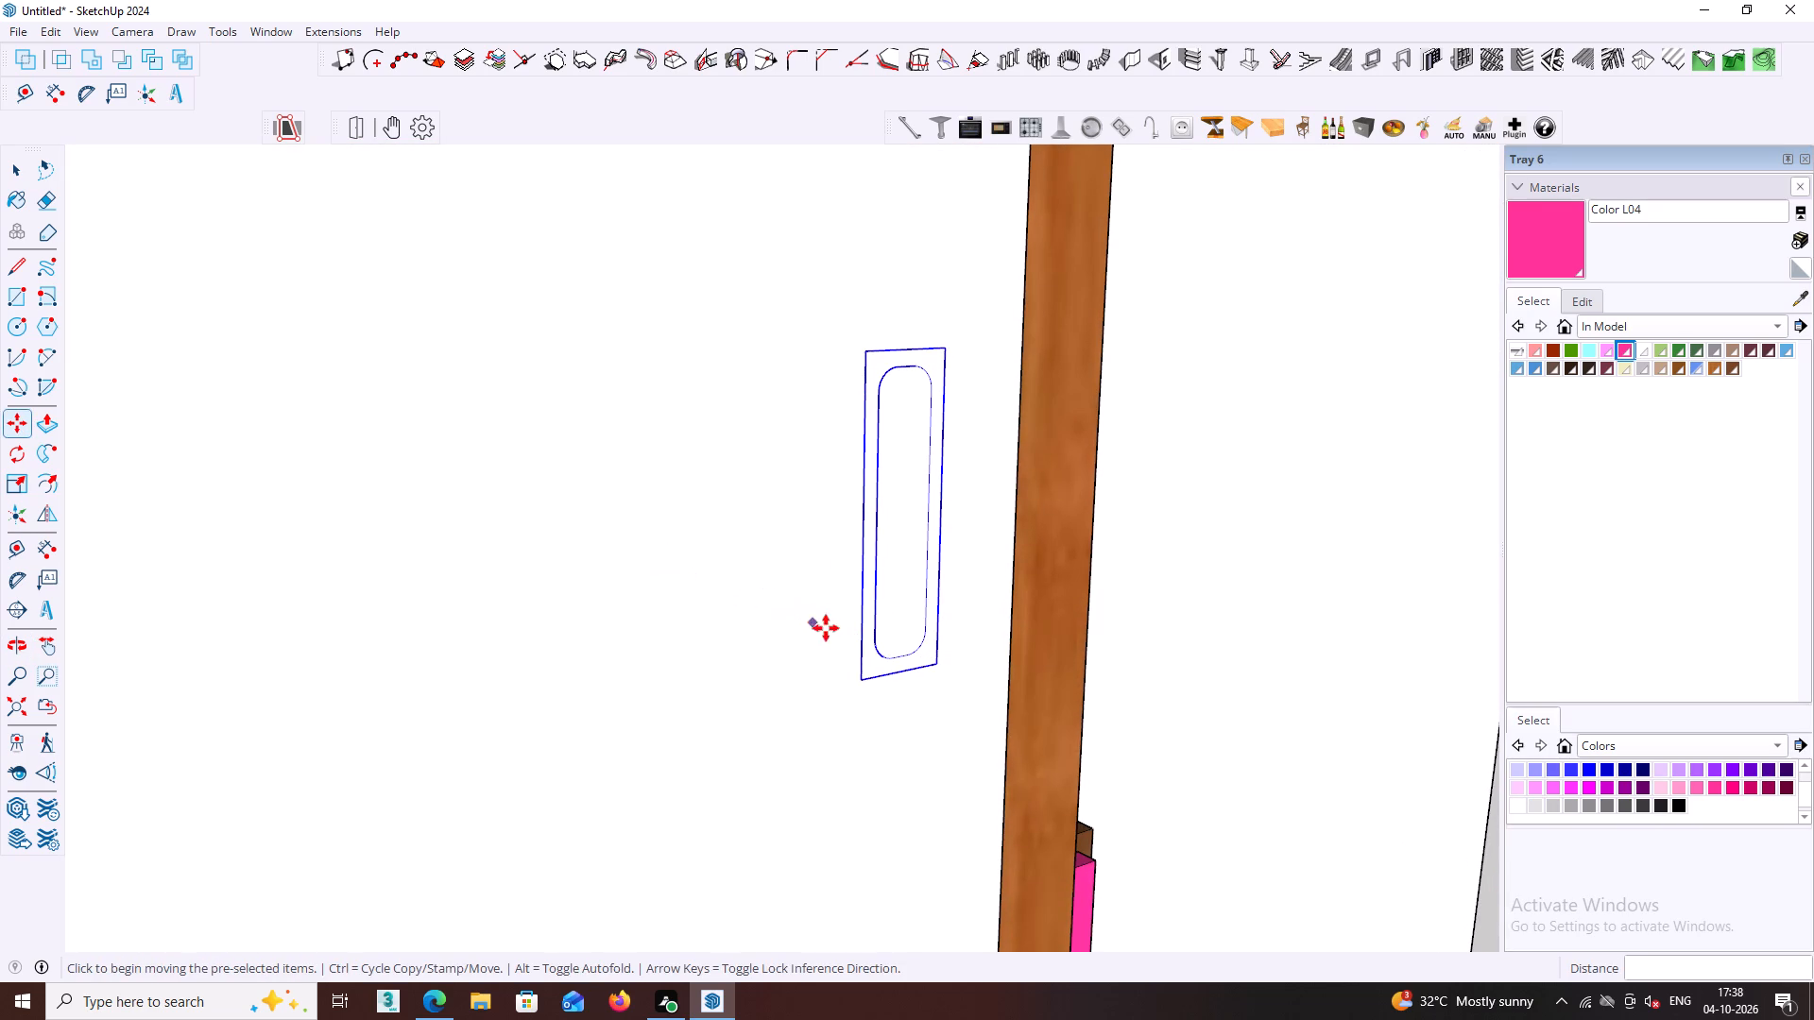
Open the sliding door's group beneath the flush handle and intersect its faces with the model.
key(space)
middle_drag(929, 663, 774, 704)
triple_click(897, 623)
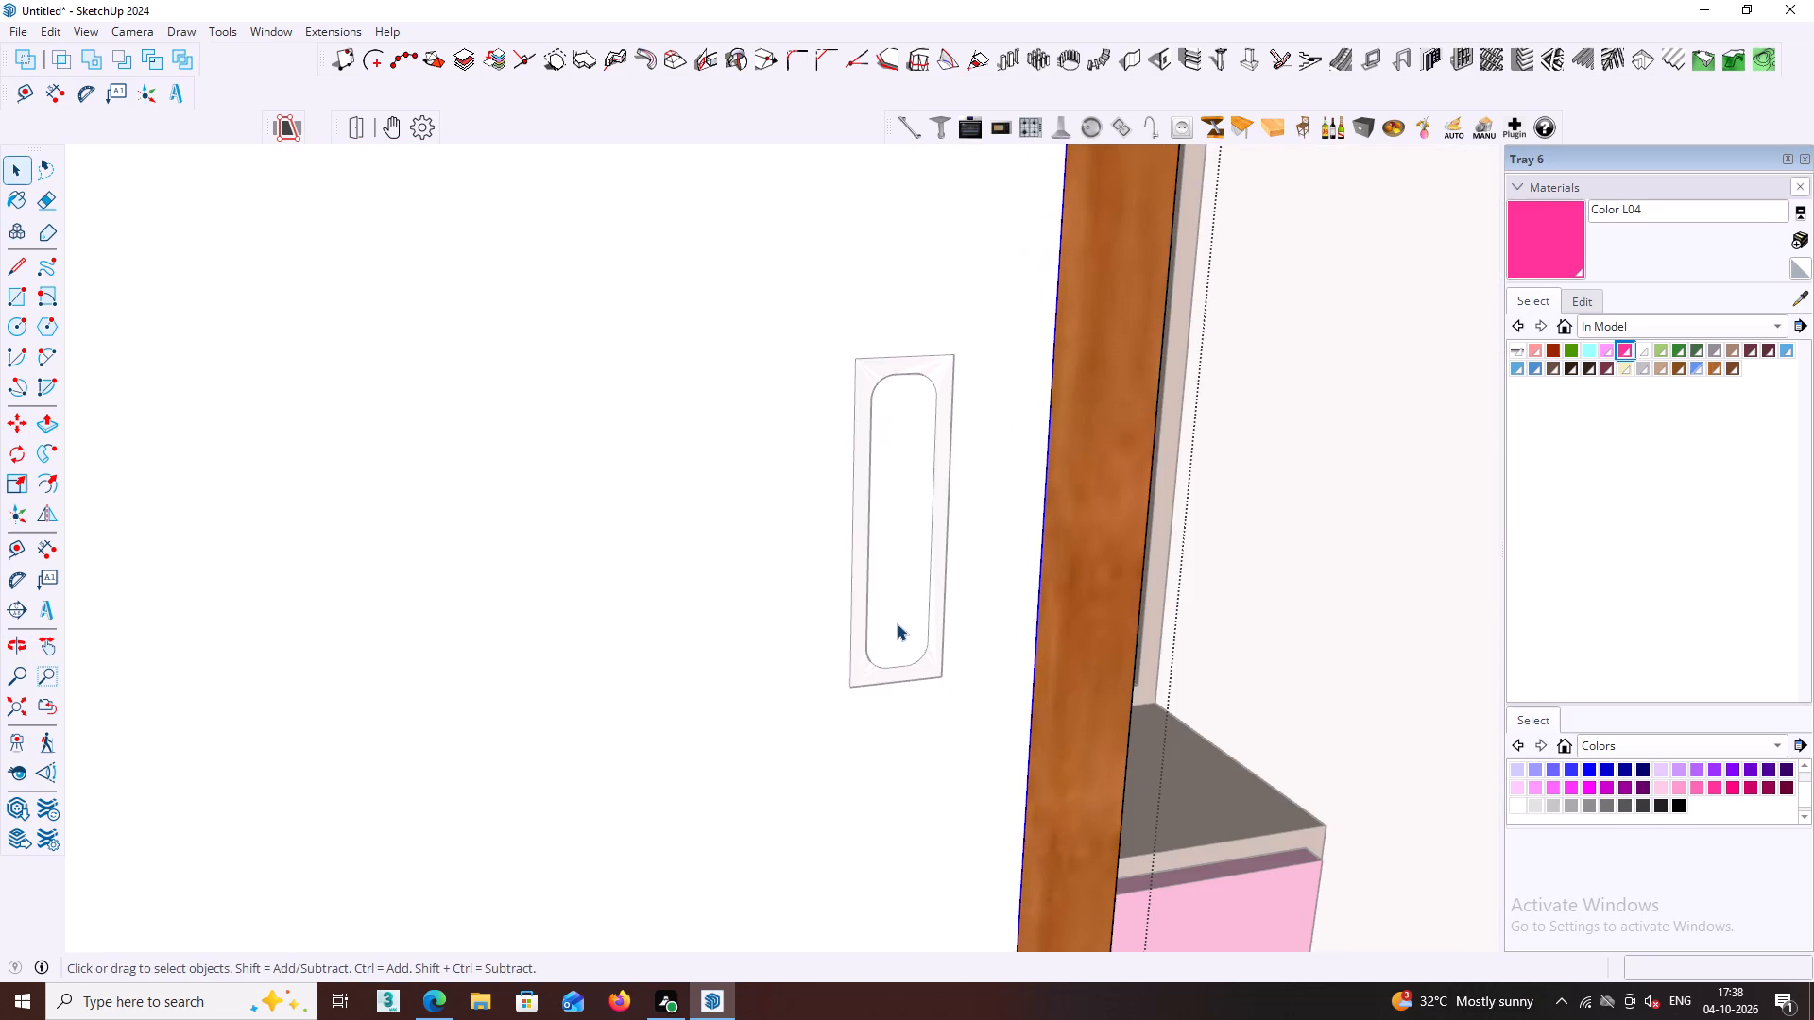
click(897, 623)
double_click(899, 613)
middle_drag(899, 611, 861, 619)
right_click(882, 609)
click(988, 210)
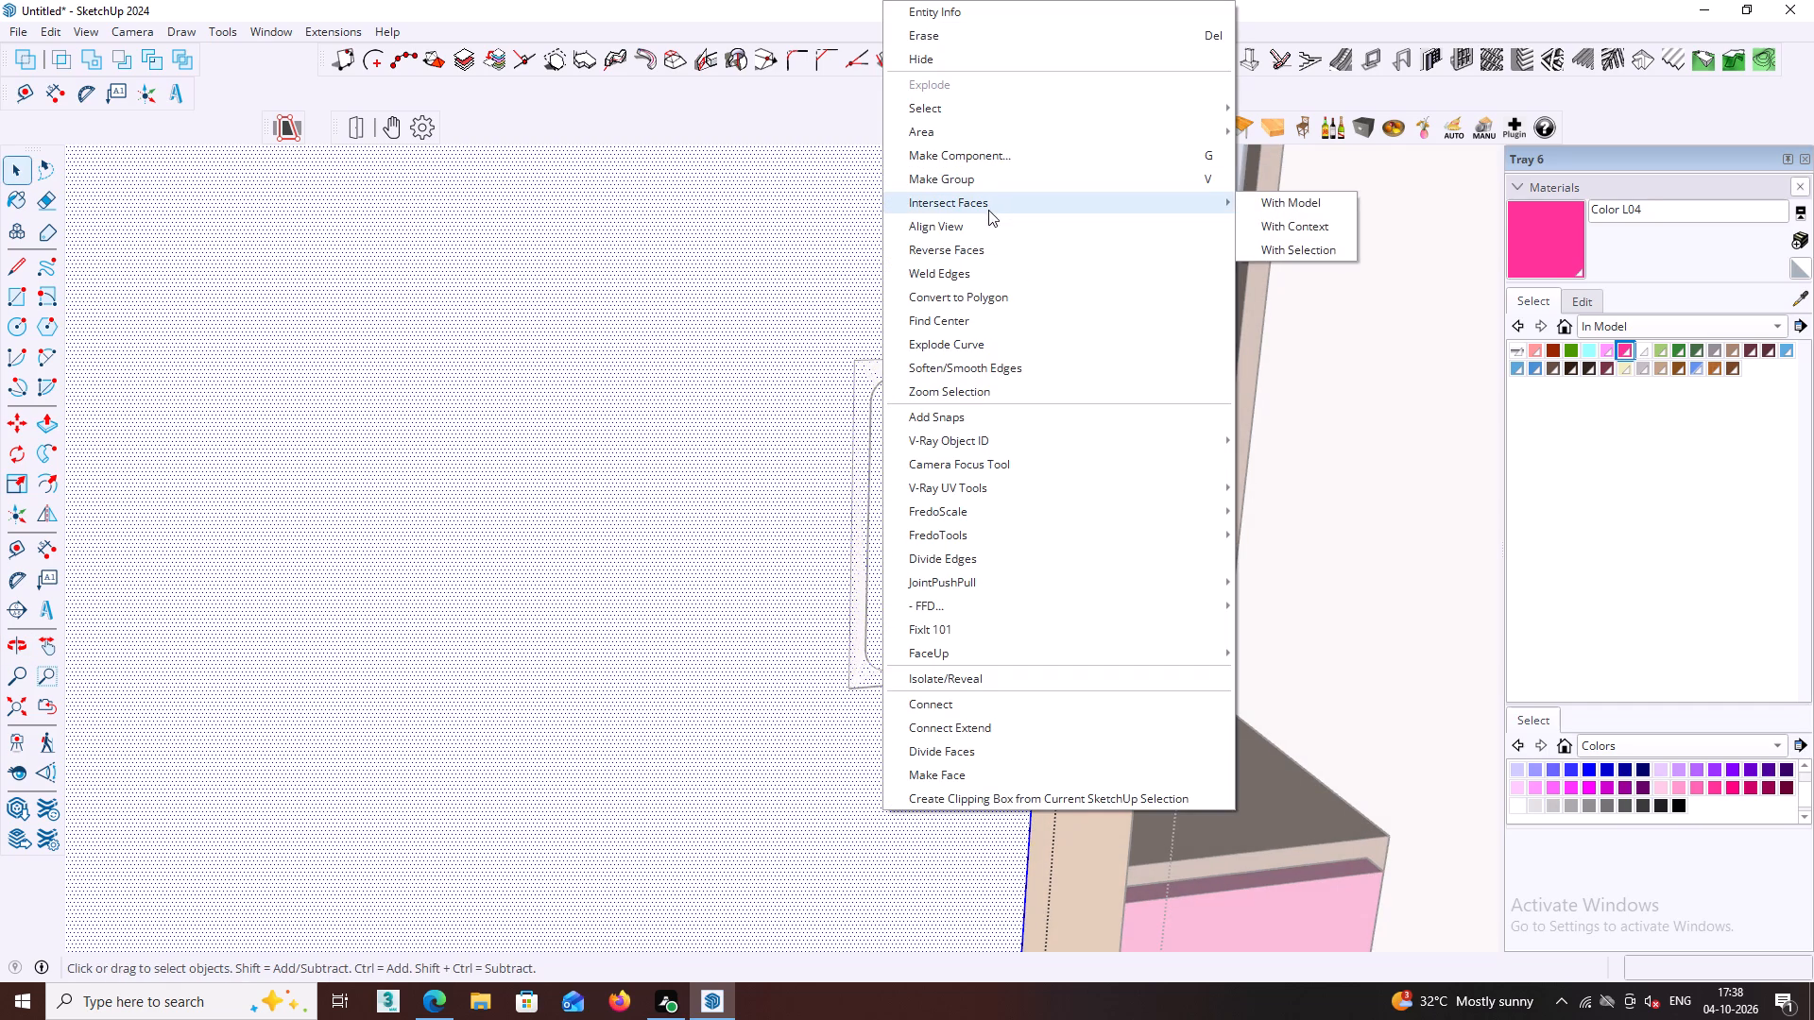
click(1295, 201)
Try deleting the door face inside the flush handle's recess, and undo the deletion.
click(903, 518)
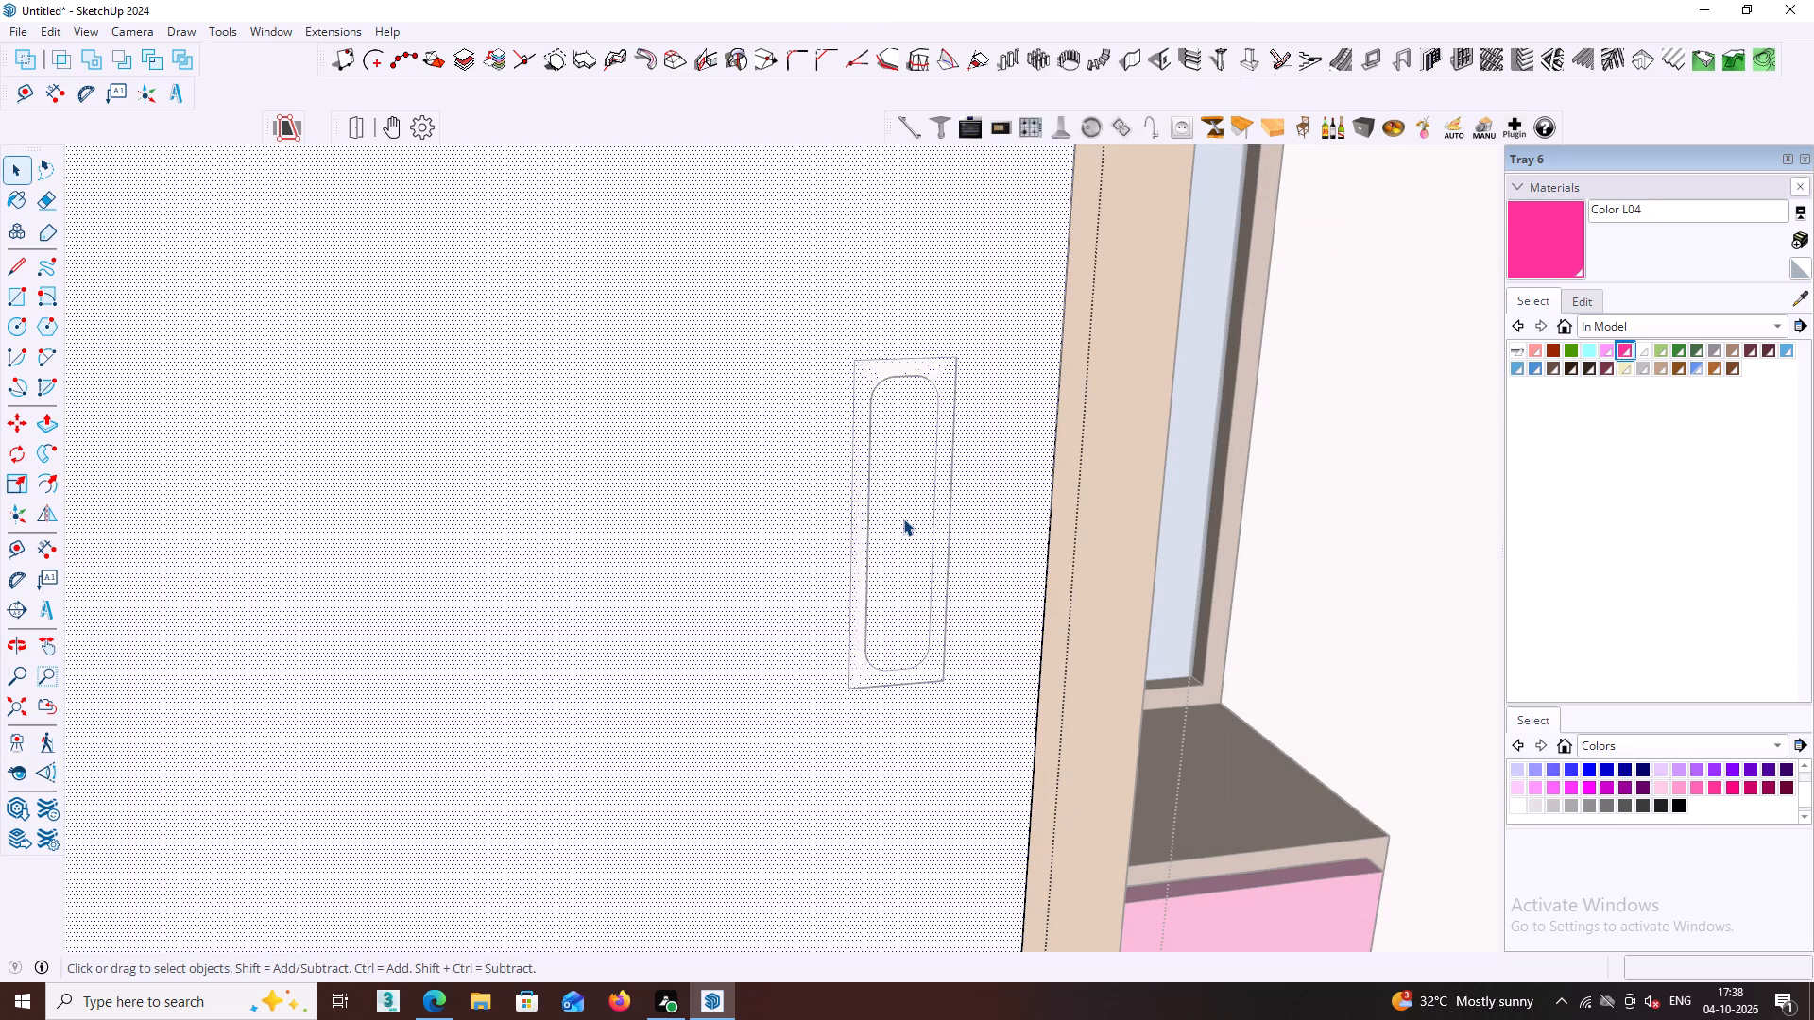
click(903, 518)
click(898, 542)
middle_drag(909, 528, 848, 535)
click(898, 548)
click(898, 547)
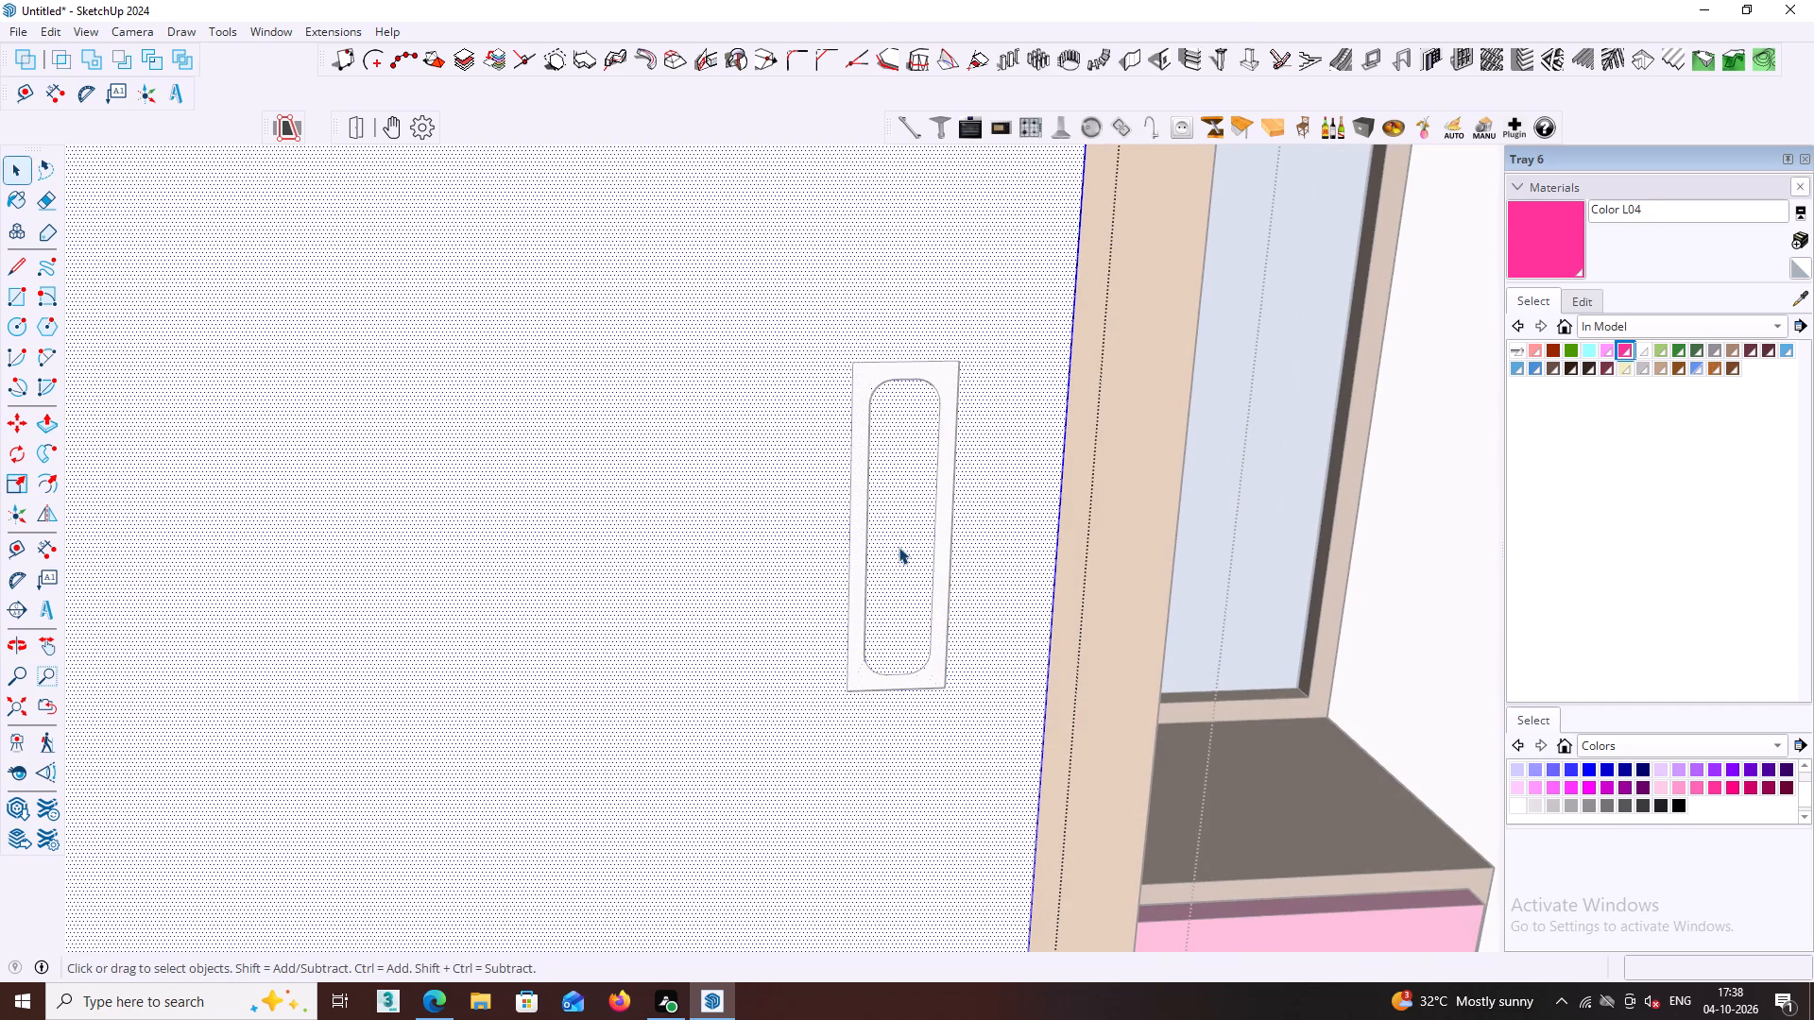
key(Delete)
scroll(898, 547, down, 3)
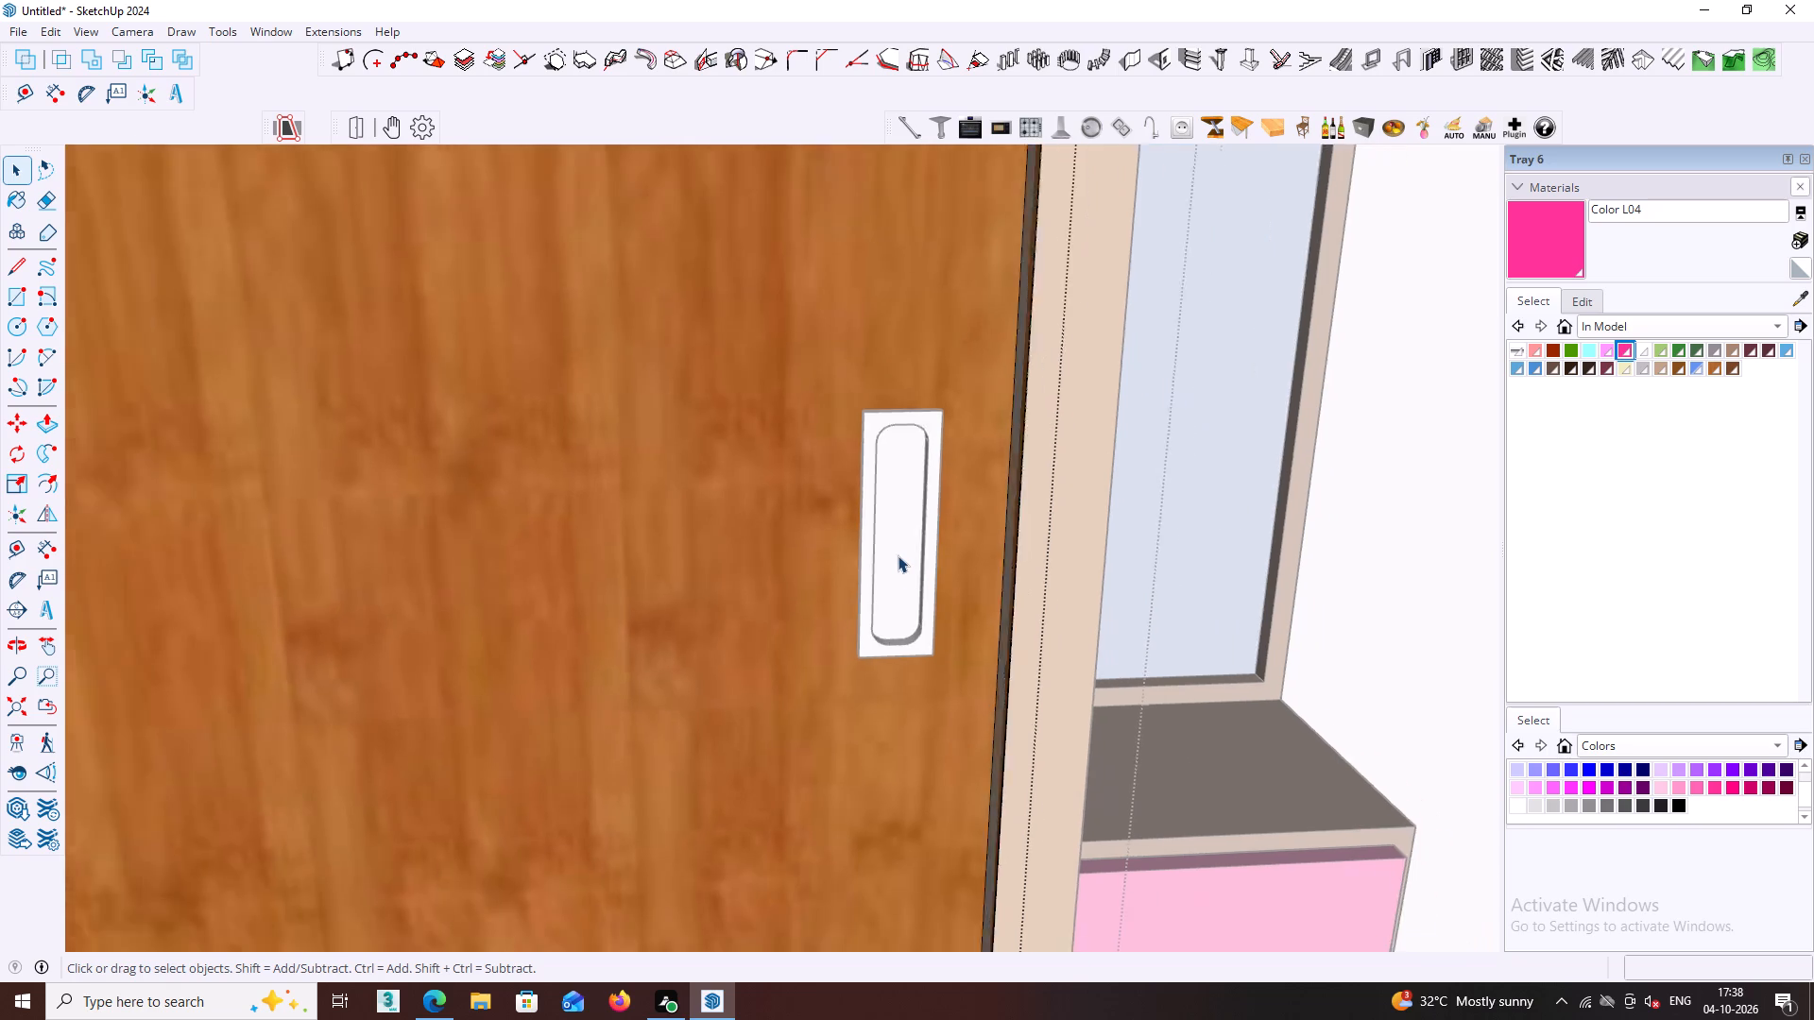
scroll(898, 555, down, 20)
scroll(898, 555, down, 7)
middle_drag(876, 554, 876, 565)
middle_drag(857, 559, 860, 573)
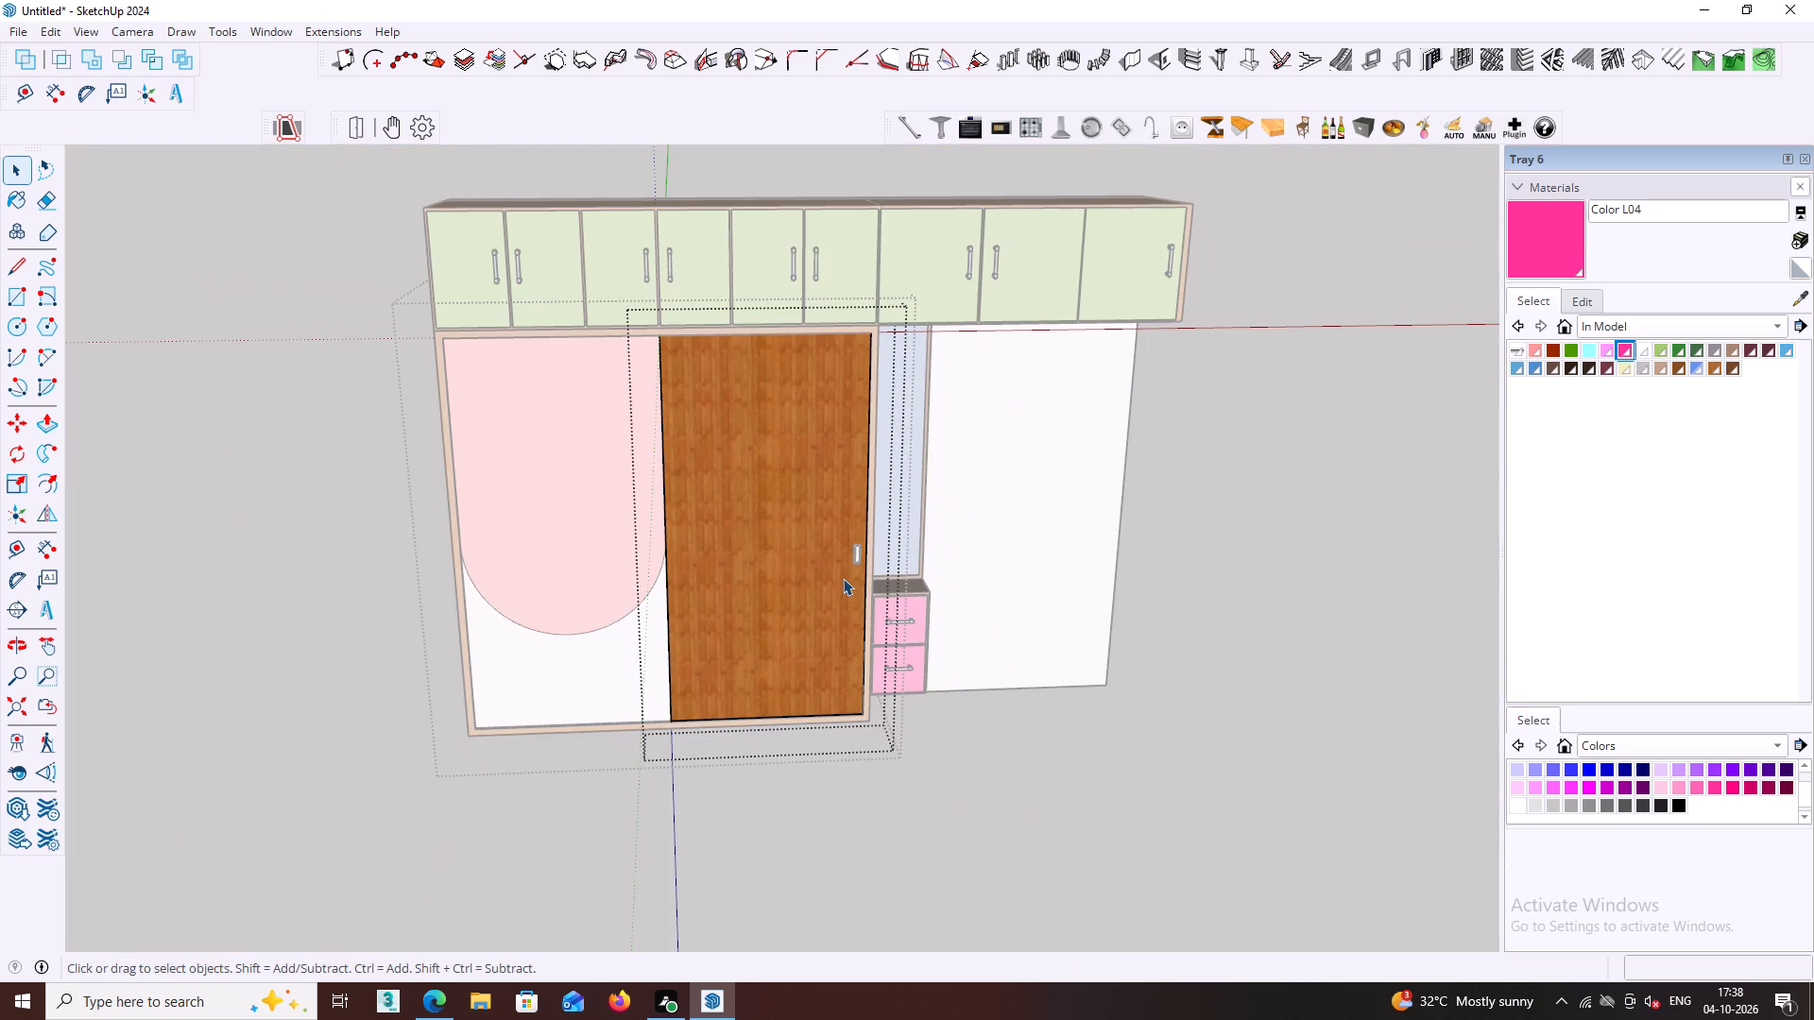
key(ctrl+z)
Select the sliding door's connected geometry at the flush handle and intersect its faces with the model again.
scroll(857, 548, up, 4)
click(1040, 827)
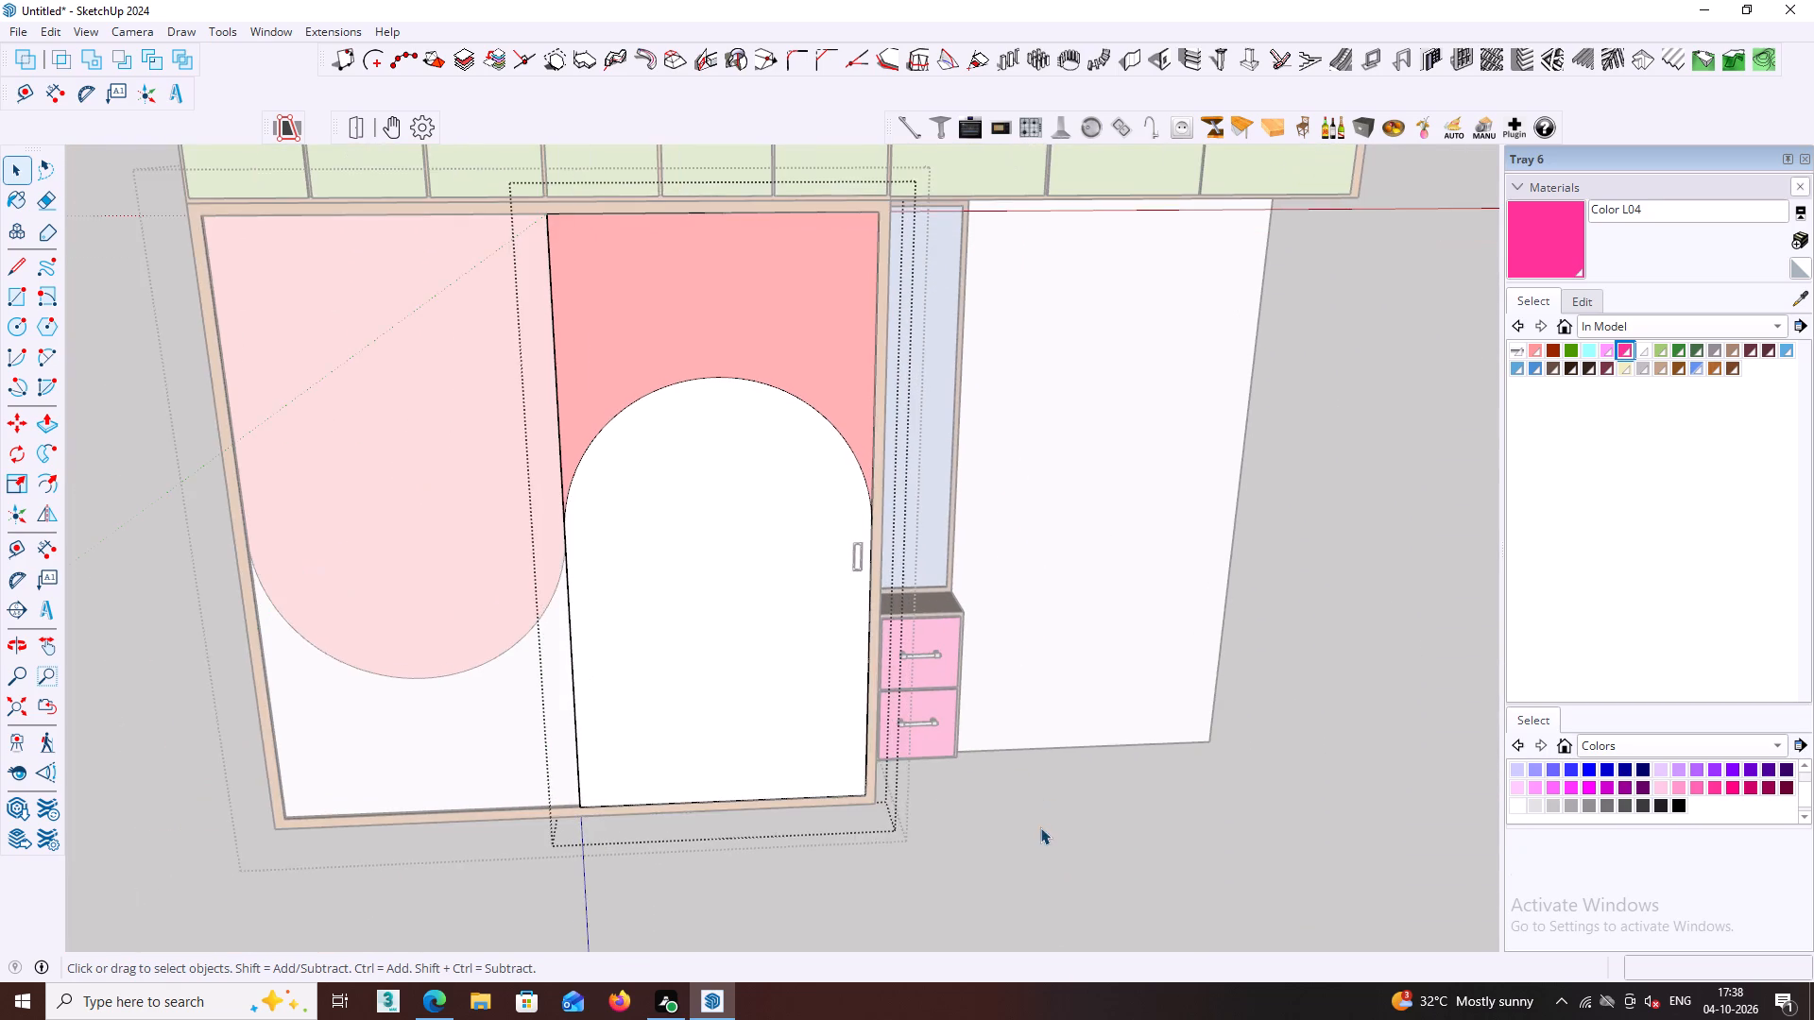
scroll(886, 603, up, 10)
triple_click(822, 527)
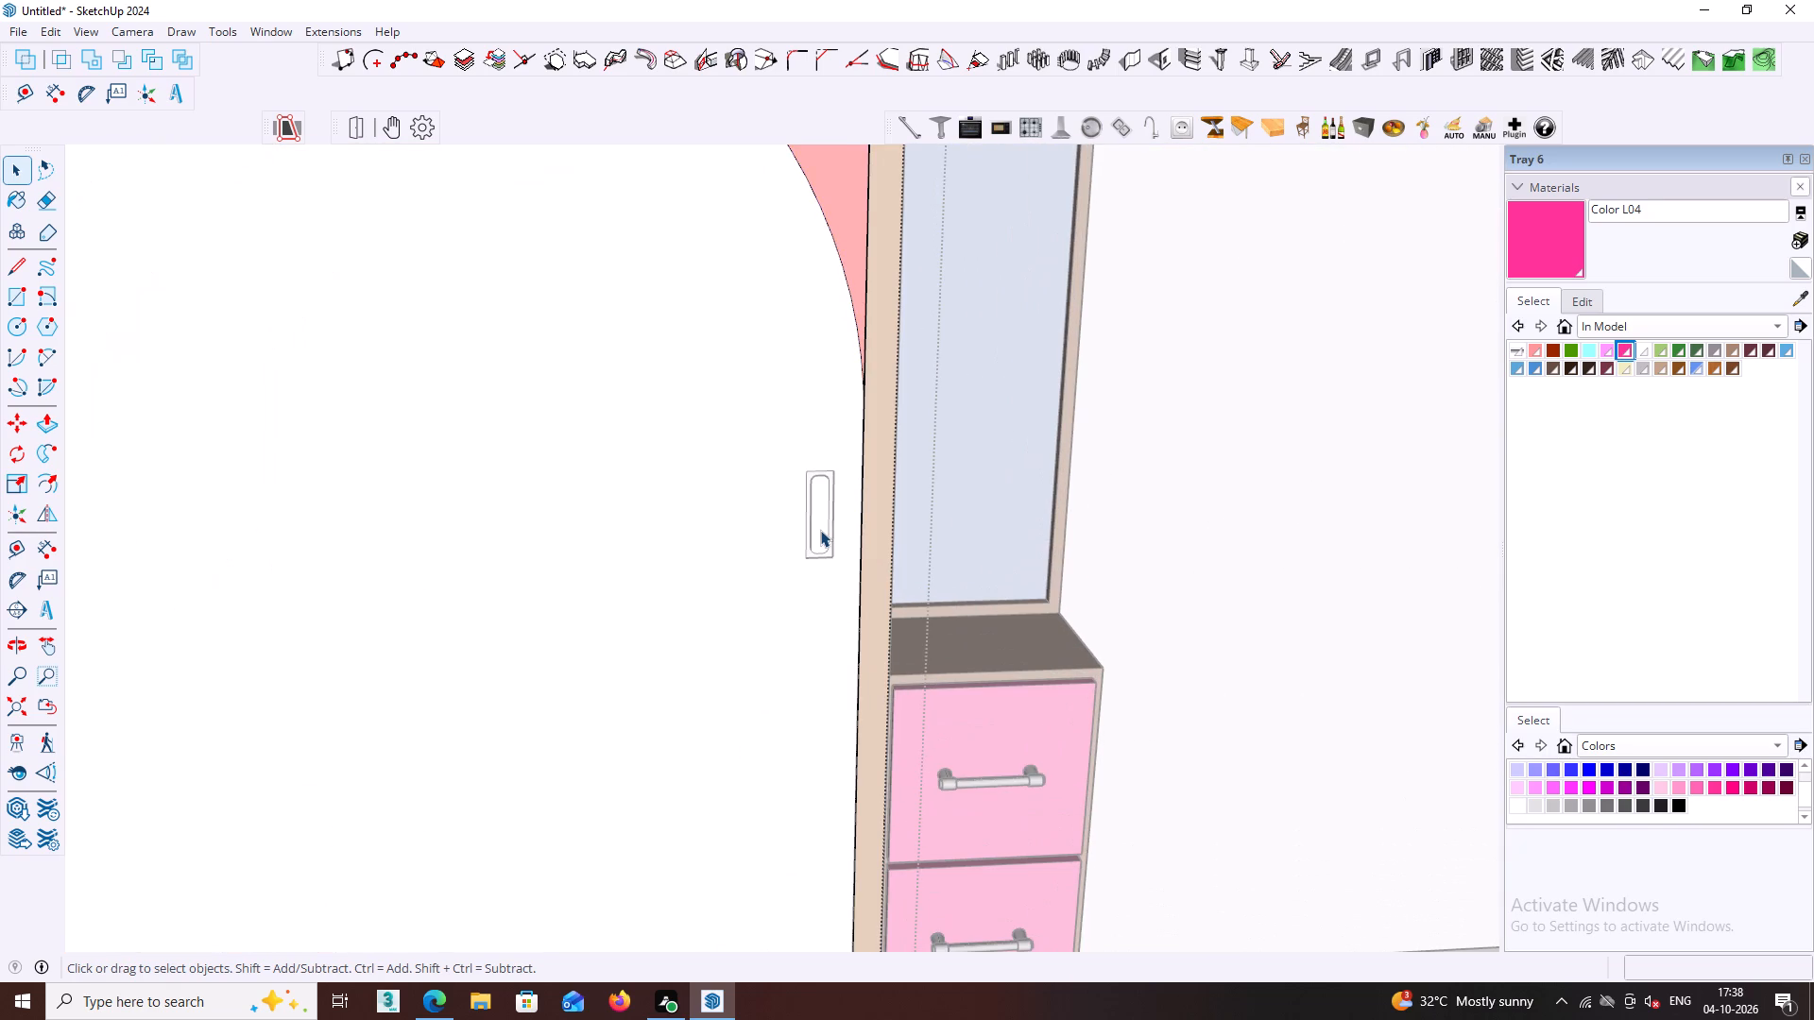
click(820, 530)
triple_click(818, 532)
right_click(817, 521)
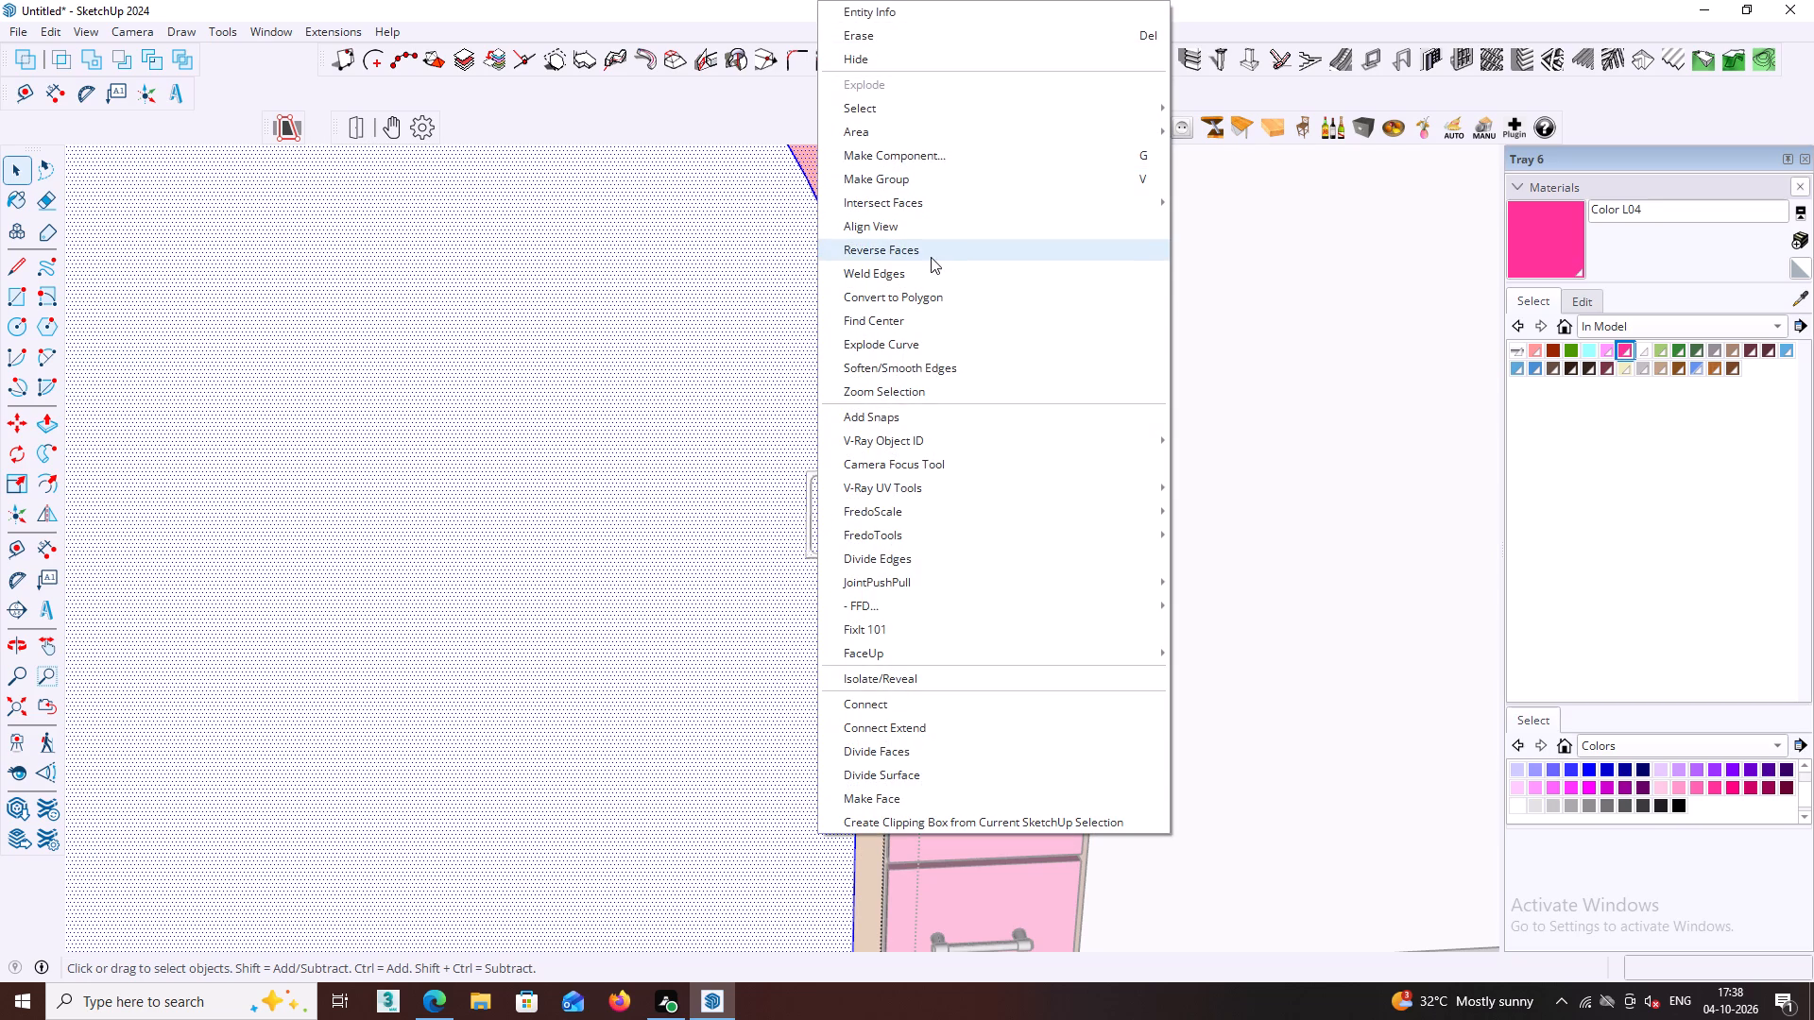
click(923, 211)
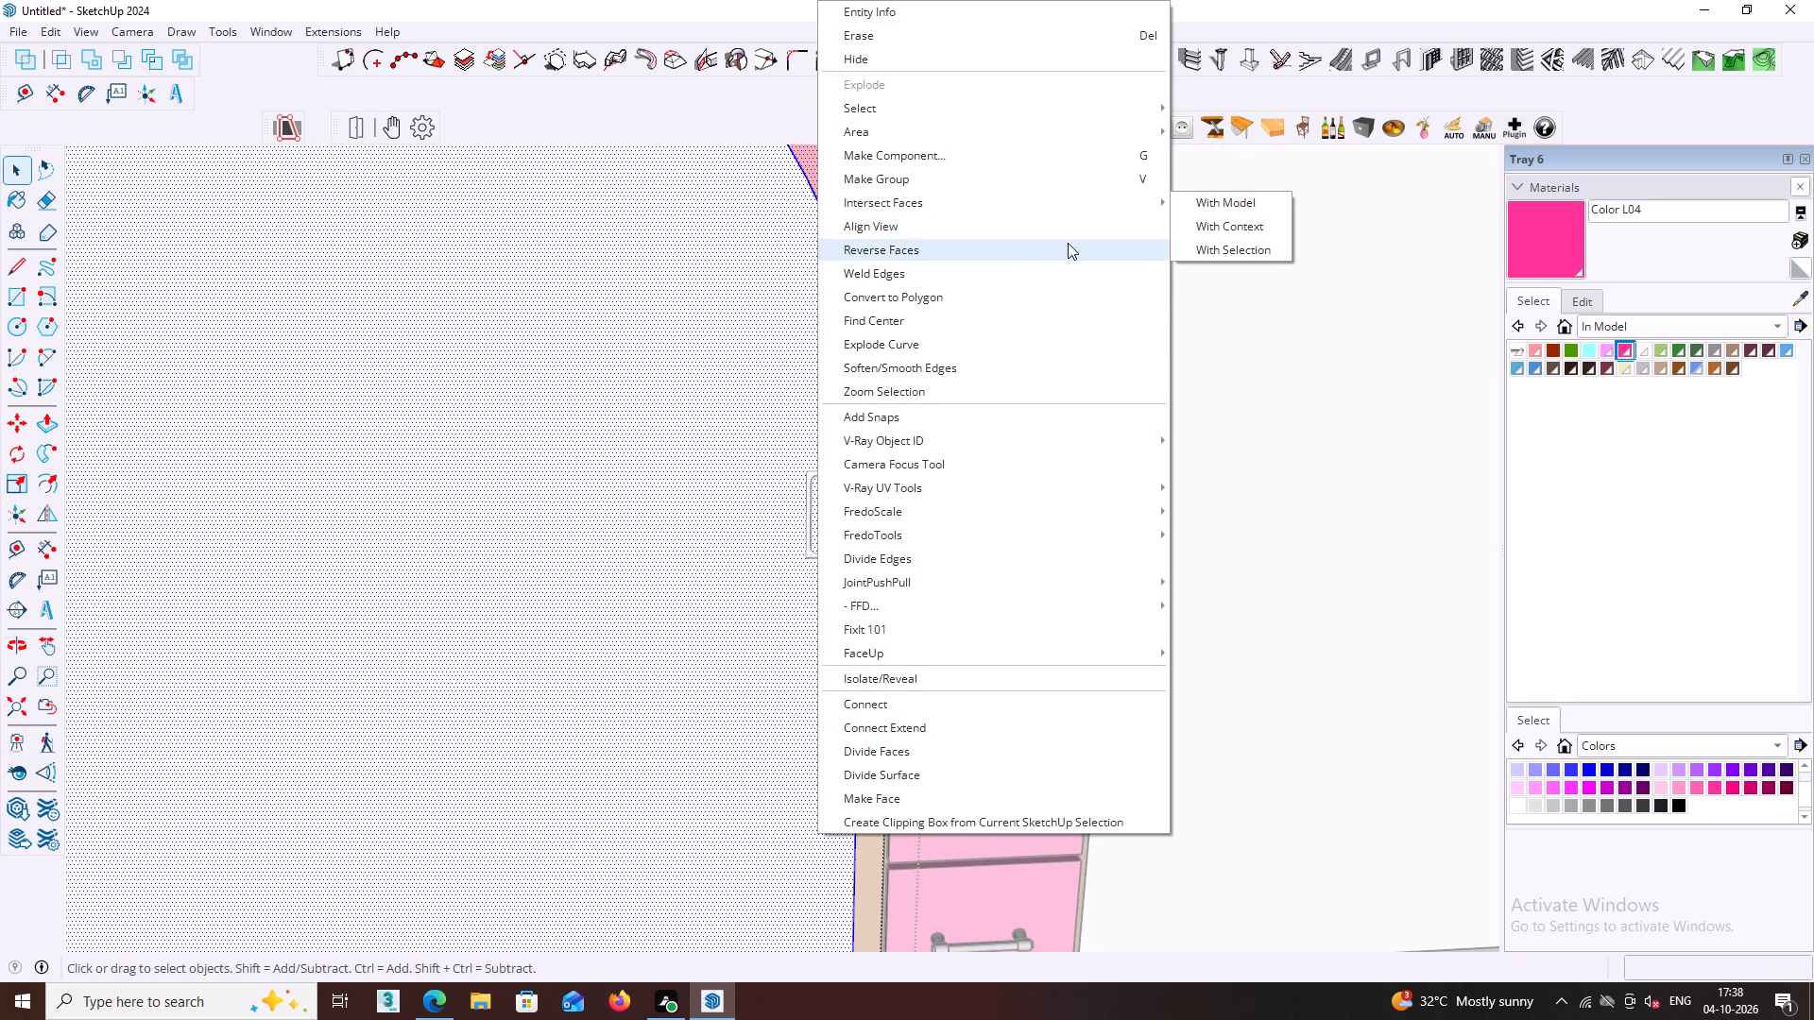
click(1203, 197)
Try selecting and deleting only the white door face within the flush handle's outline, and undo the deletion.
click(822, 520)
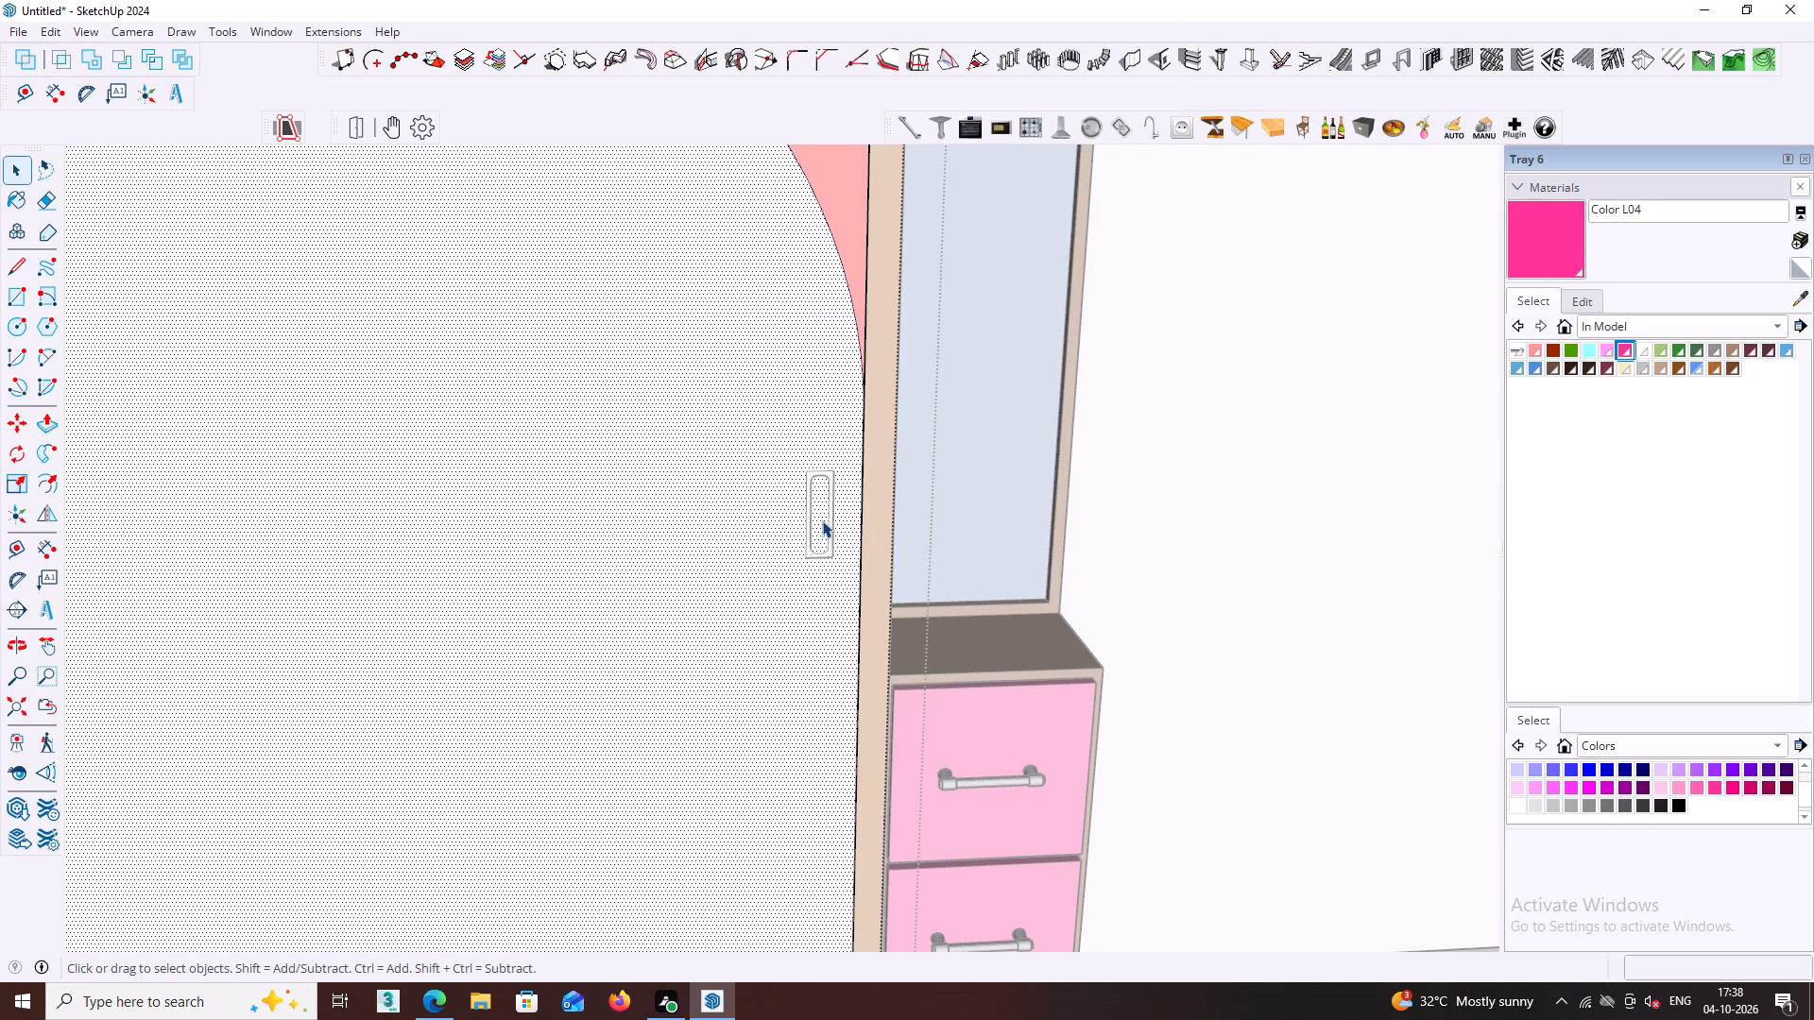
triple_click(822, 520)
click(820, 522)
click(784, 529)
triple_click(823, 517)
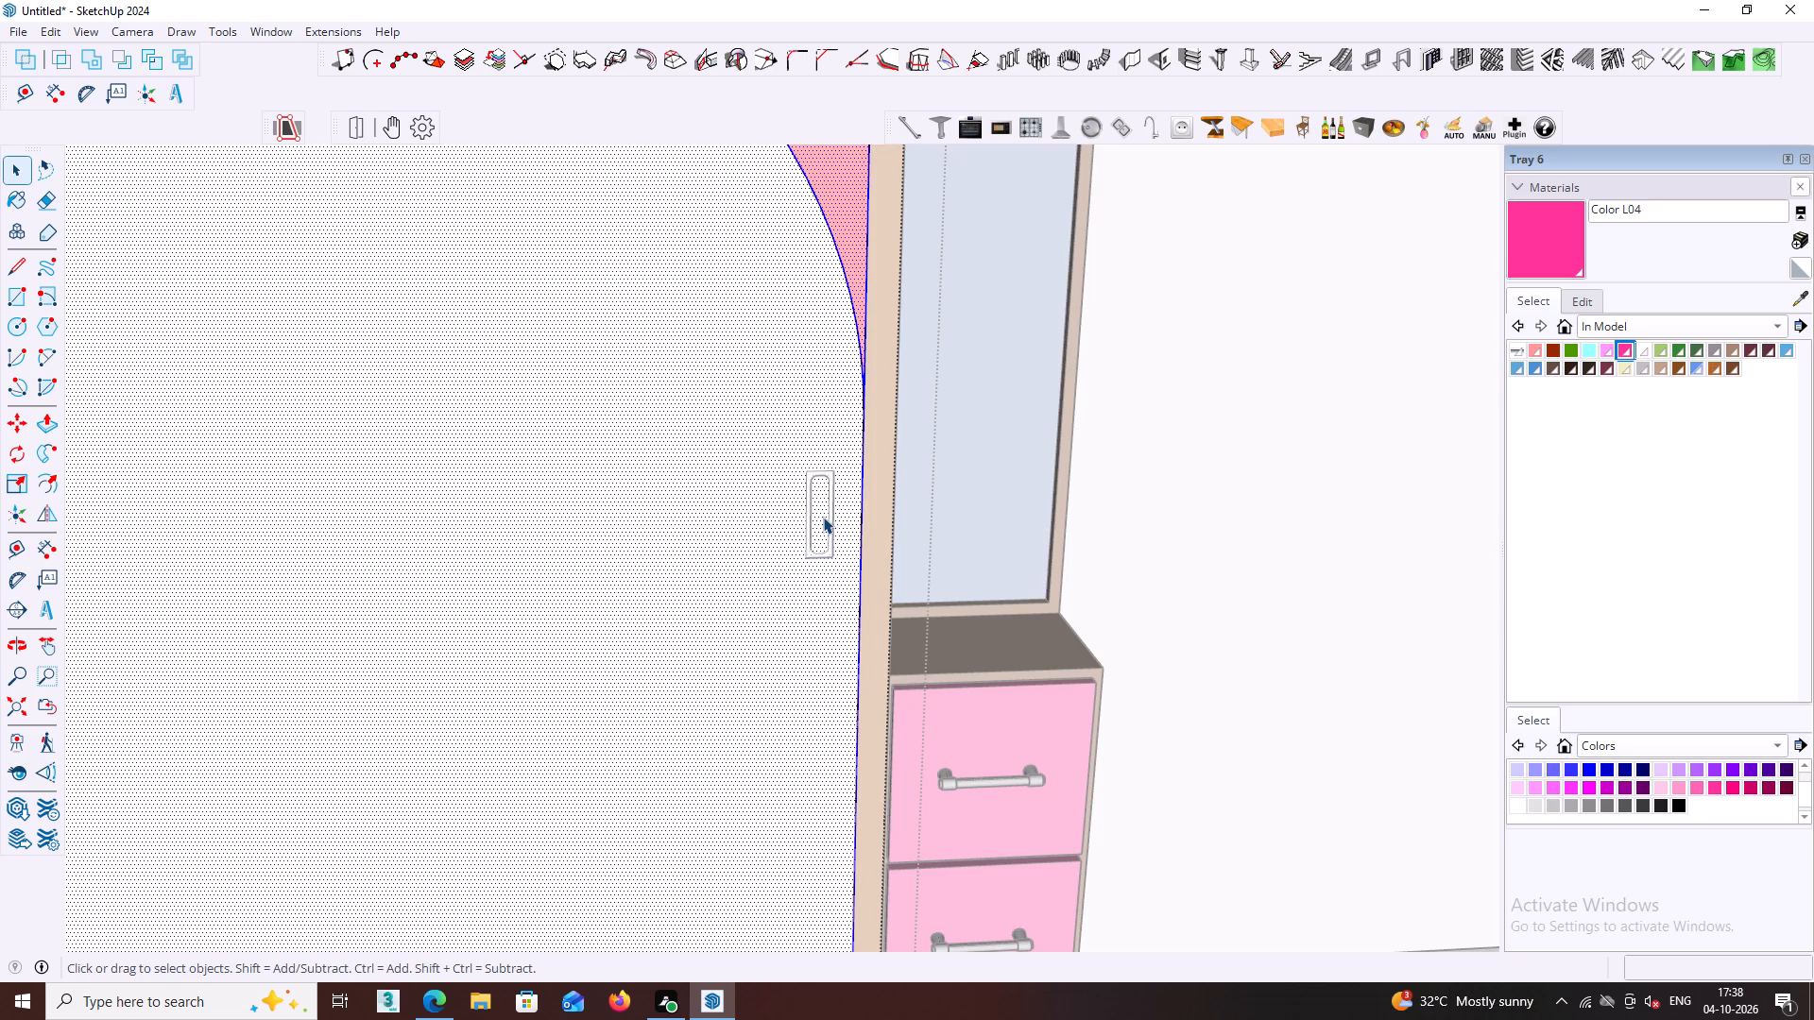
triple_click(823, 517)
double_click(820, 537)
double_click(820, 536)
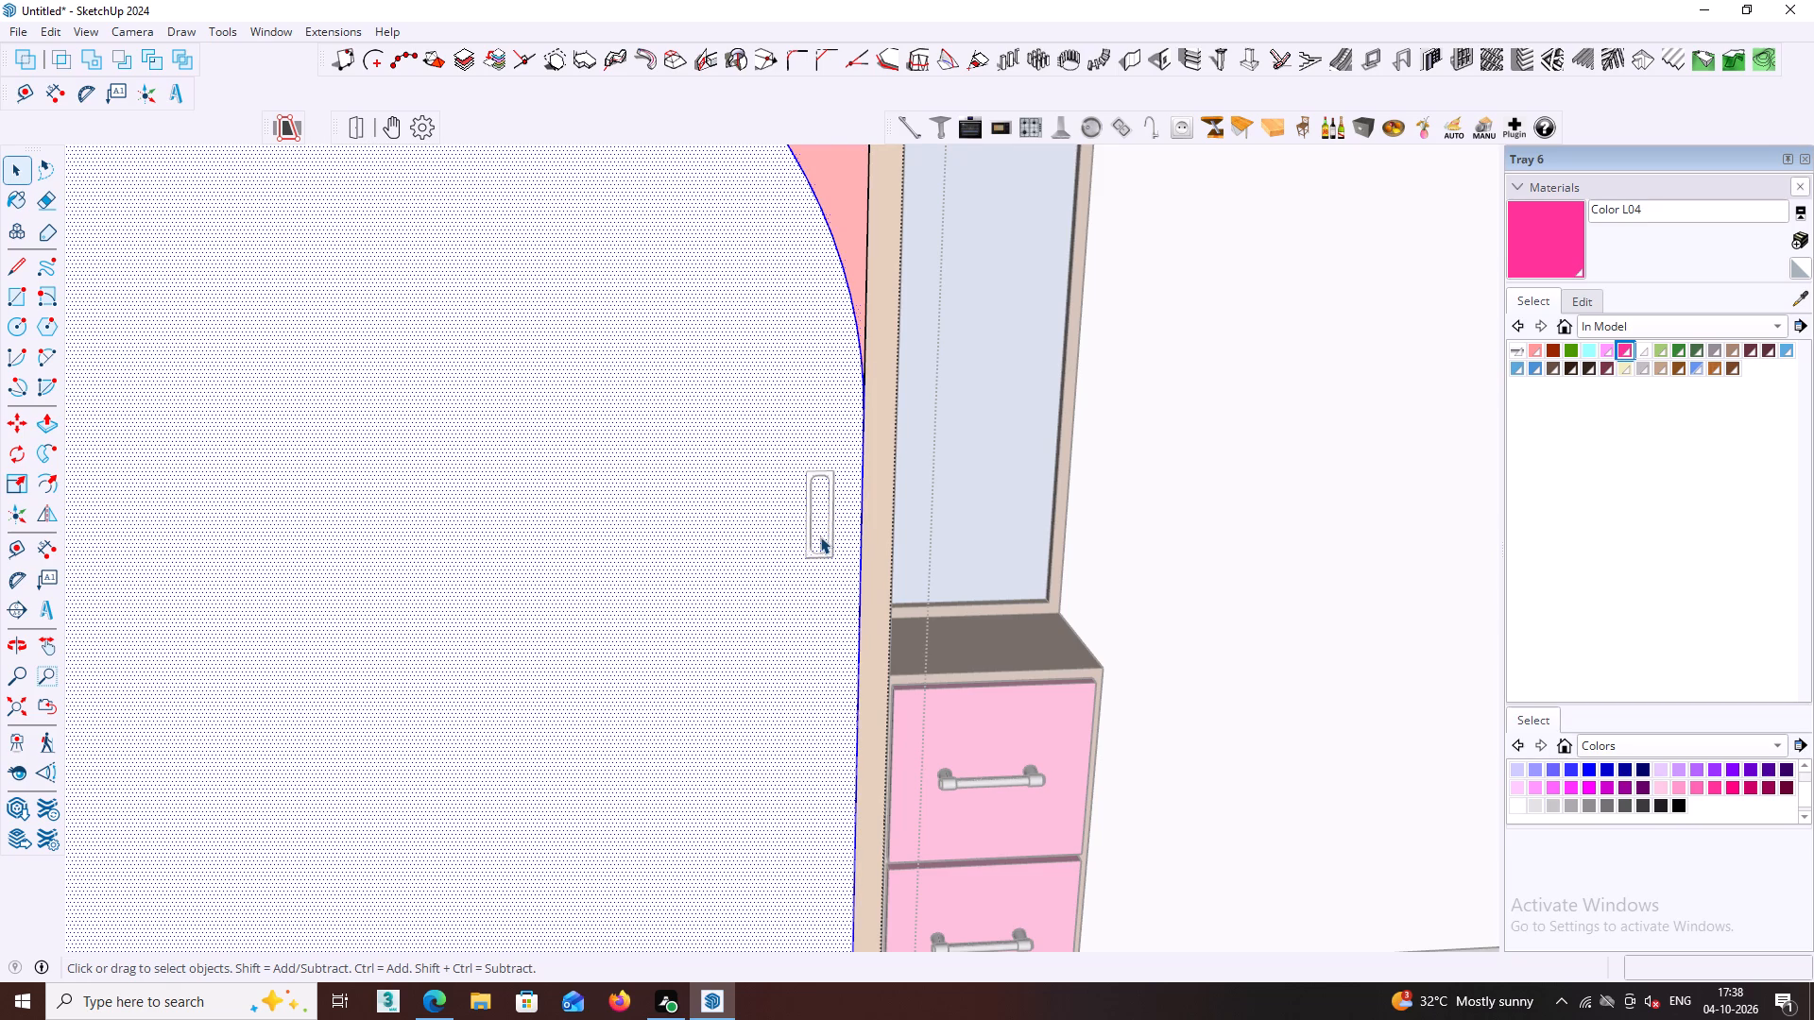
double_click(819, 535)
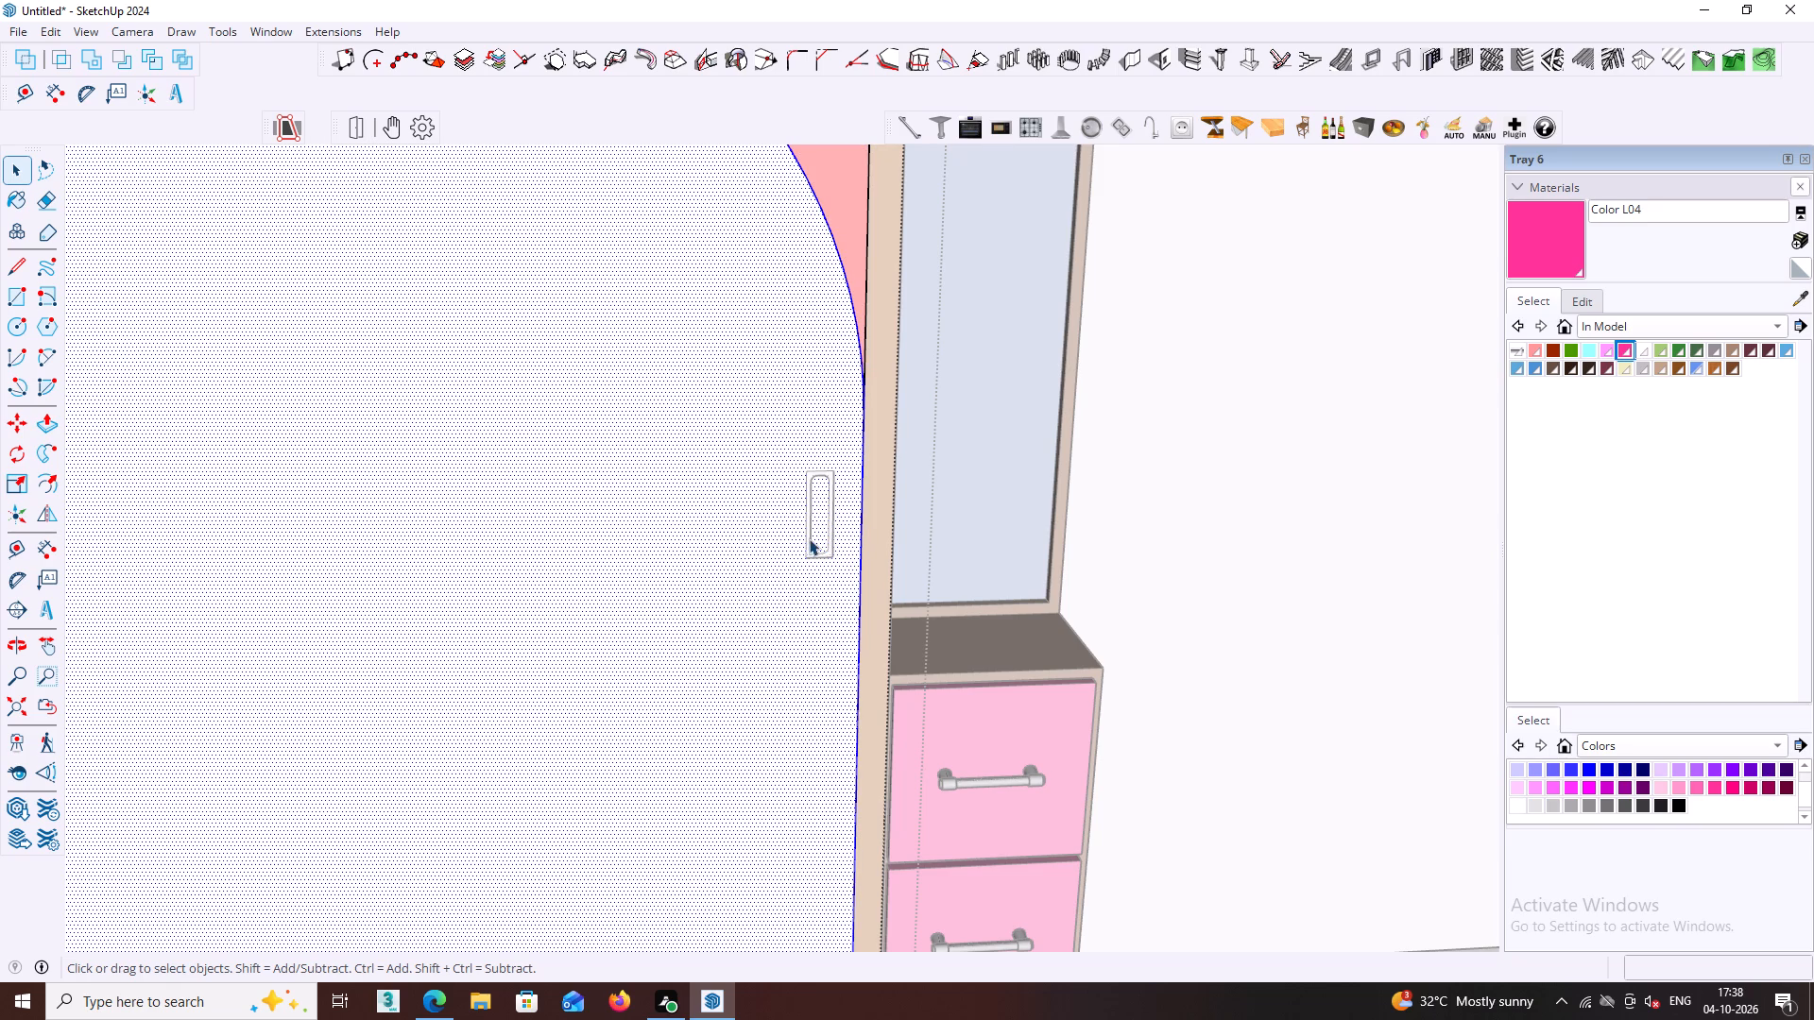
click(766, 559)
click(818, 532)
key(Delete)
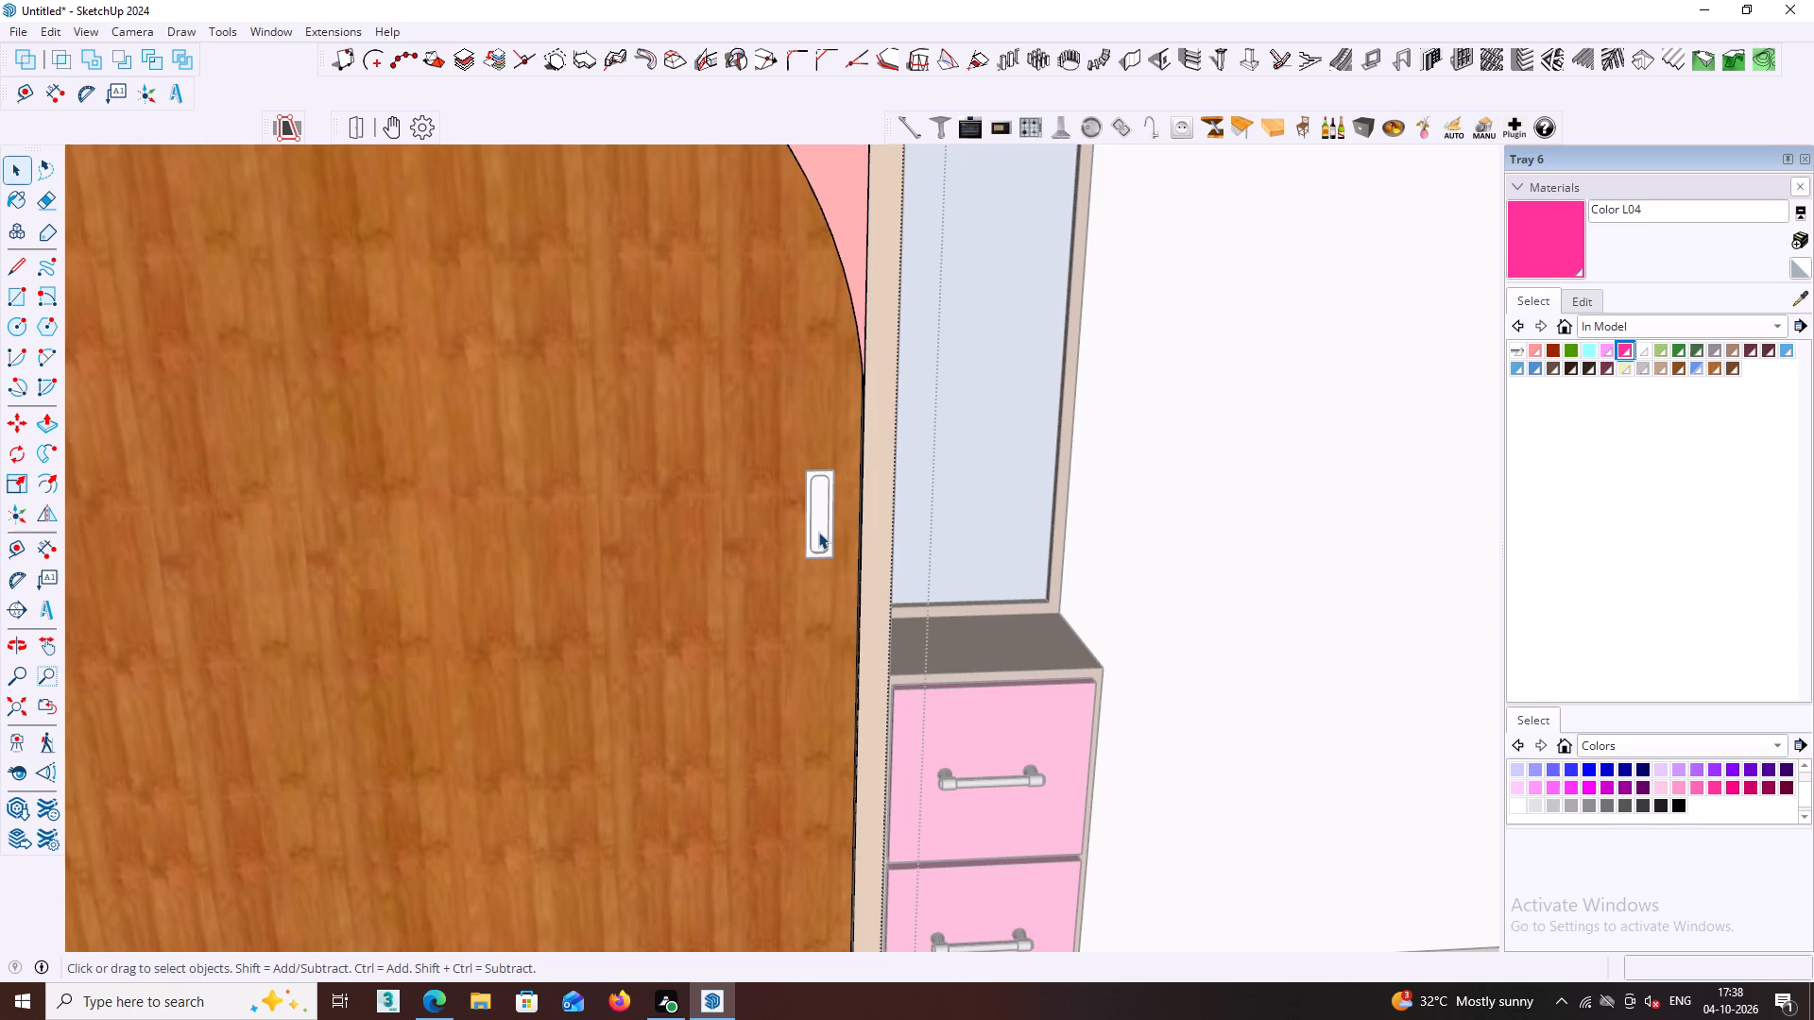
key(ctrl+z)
Close the sliding door's group and return to the whole wardrobe model.
scroll(878, 559, down, 1)
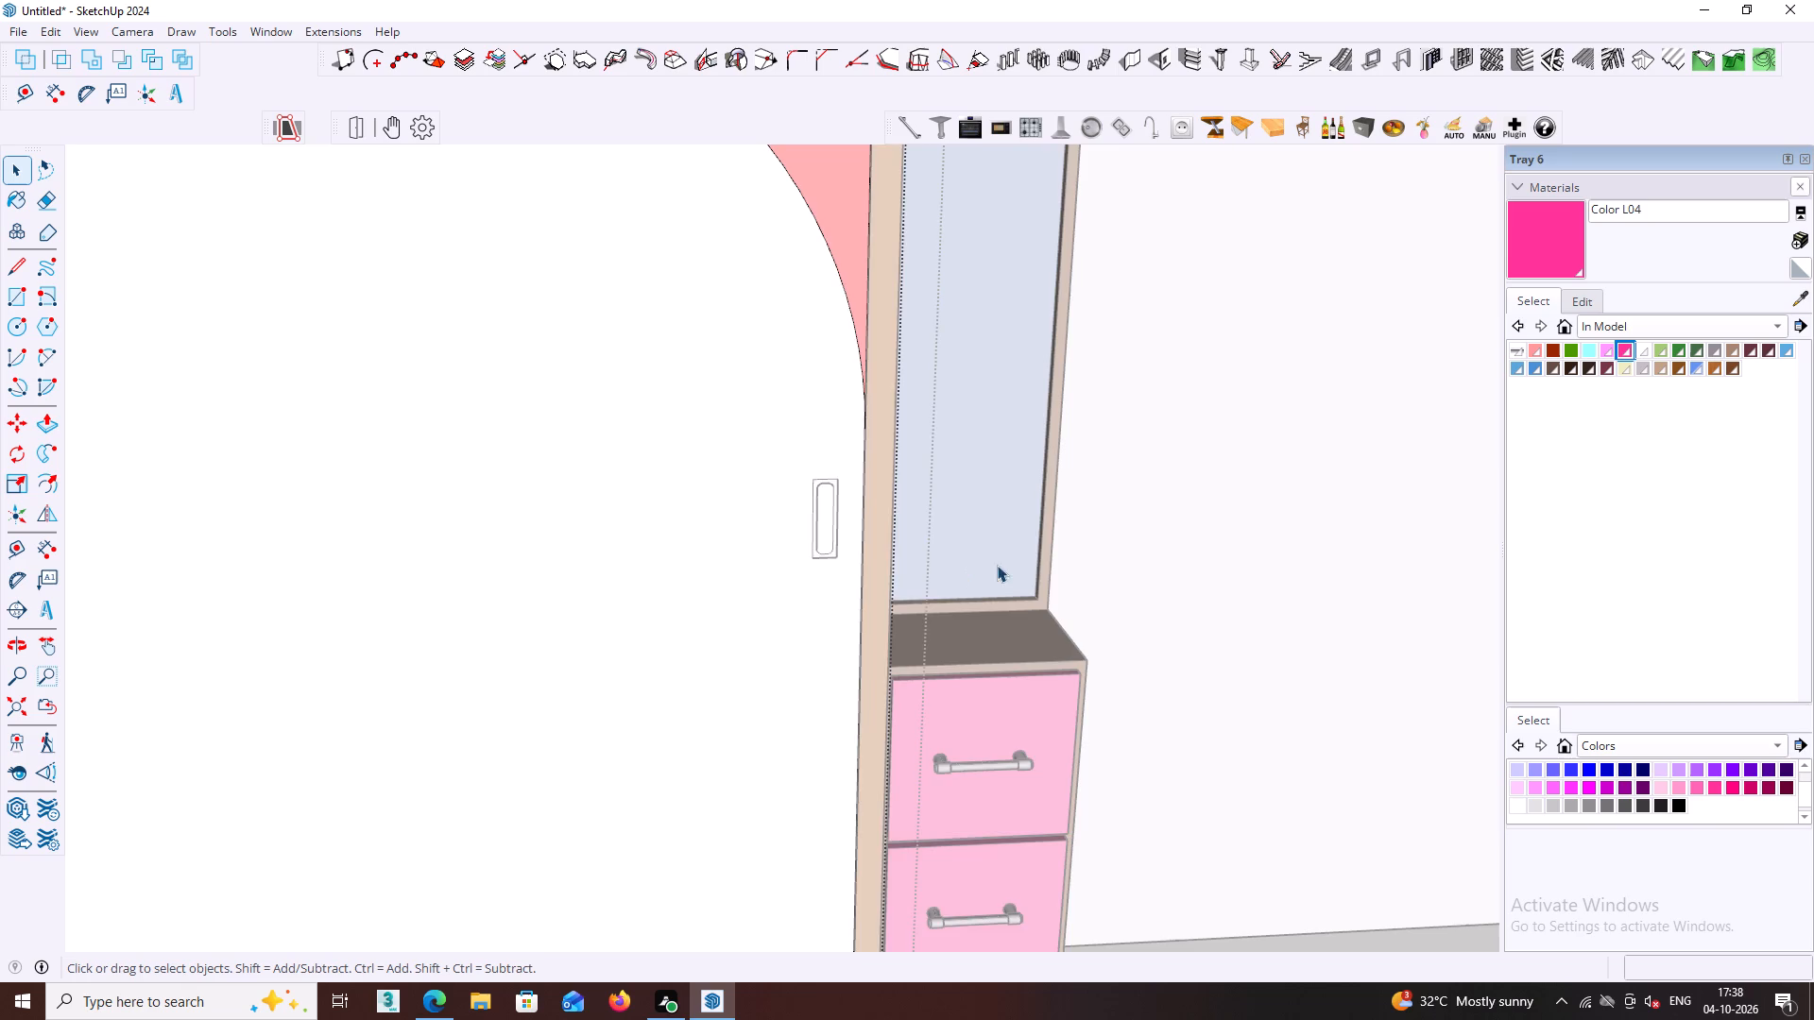
middle_click(1073, 545)
scroll(1073, 545, down, 2)
click(1205, 577)
scroll(1206, 577, down, 4)
middle_click(1206, 577)
click(1416, 882)
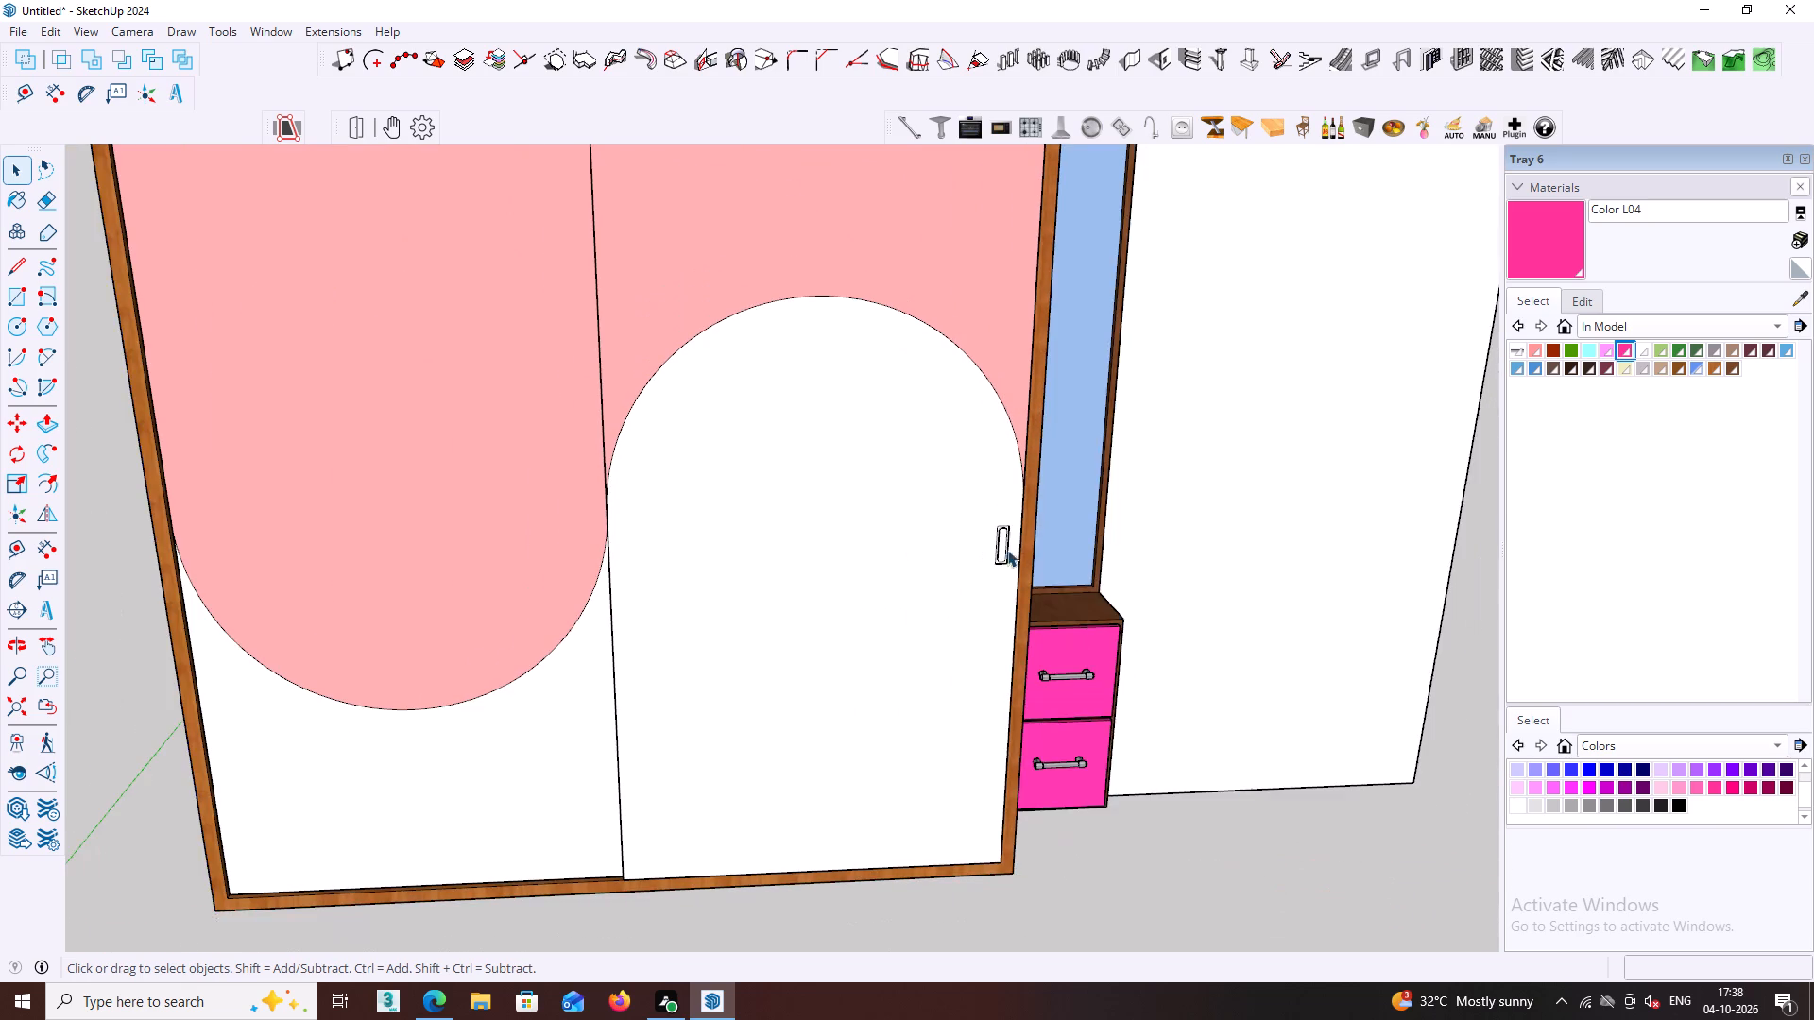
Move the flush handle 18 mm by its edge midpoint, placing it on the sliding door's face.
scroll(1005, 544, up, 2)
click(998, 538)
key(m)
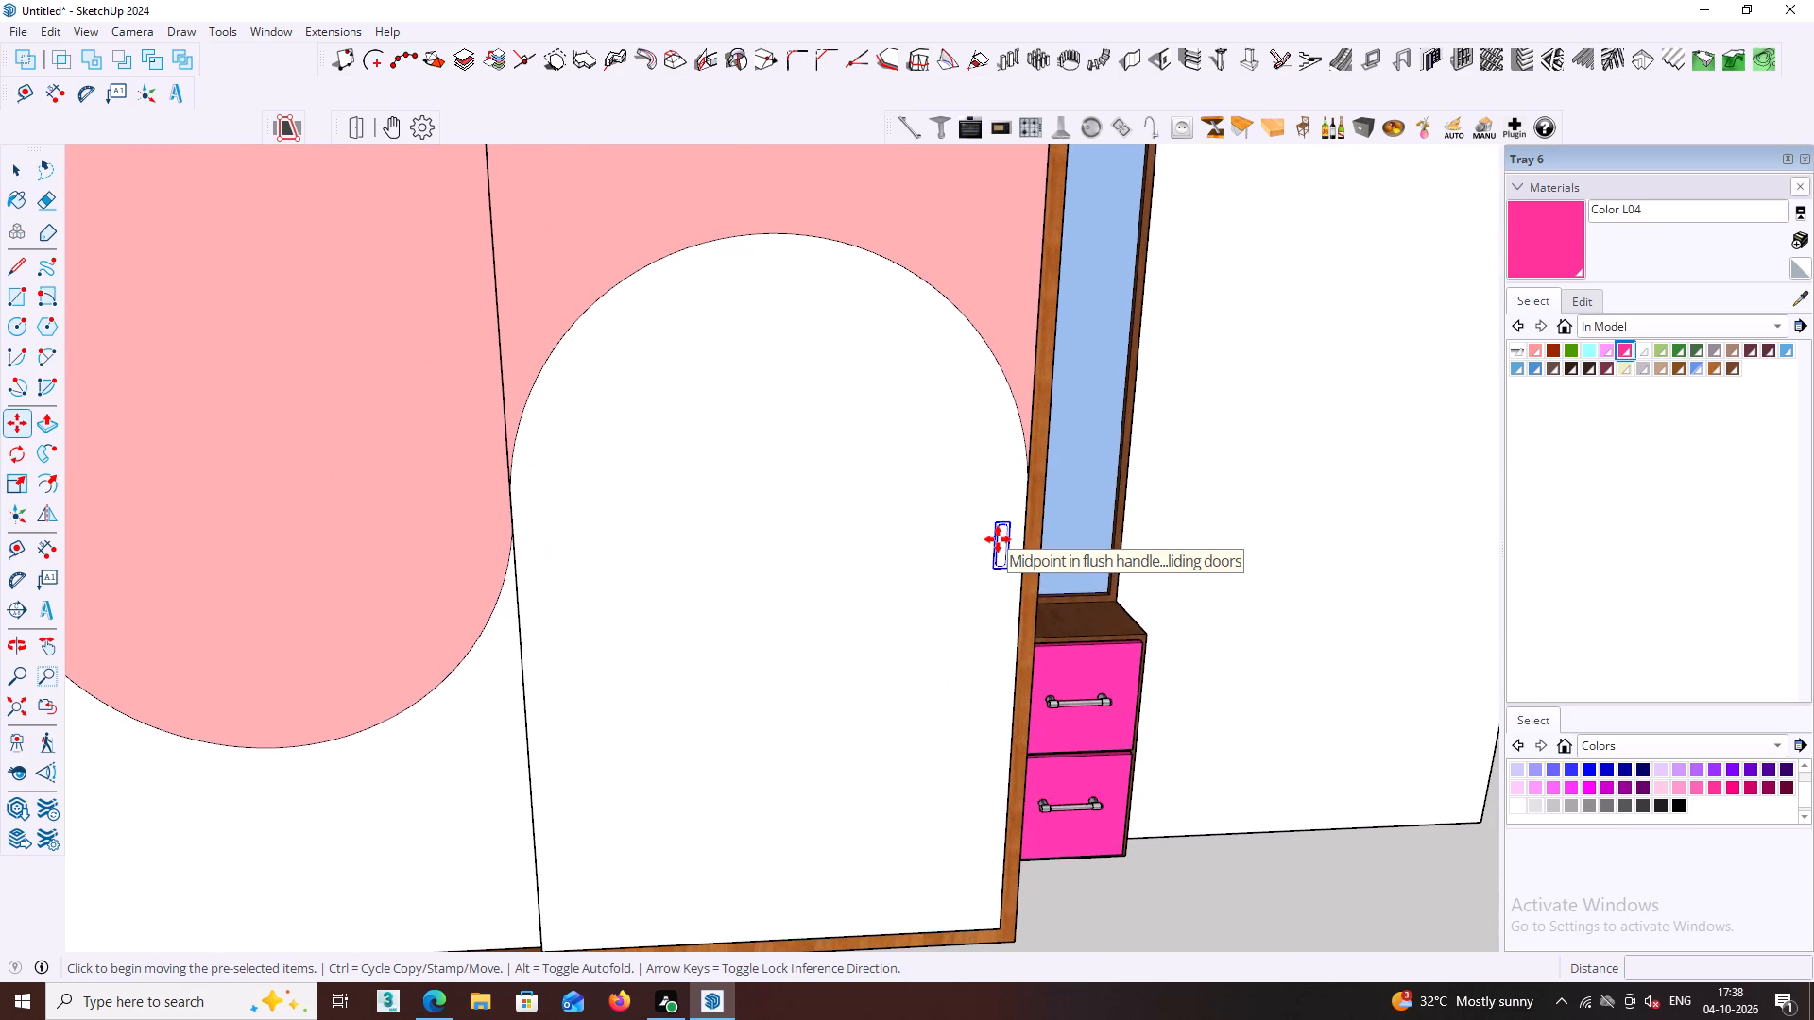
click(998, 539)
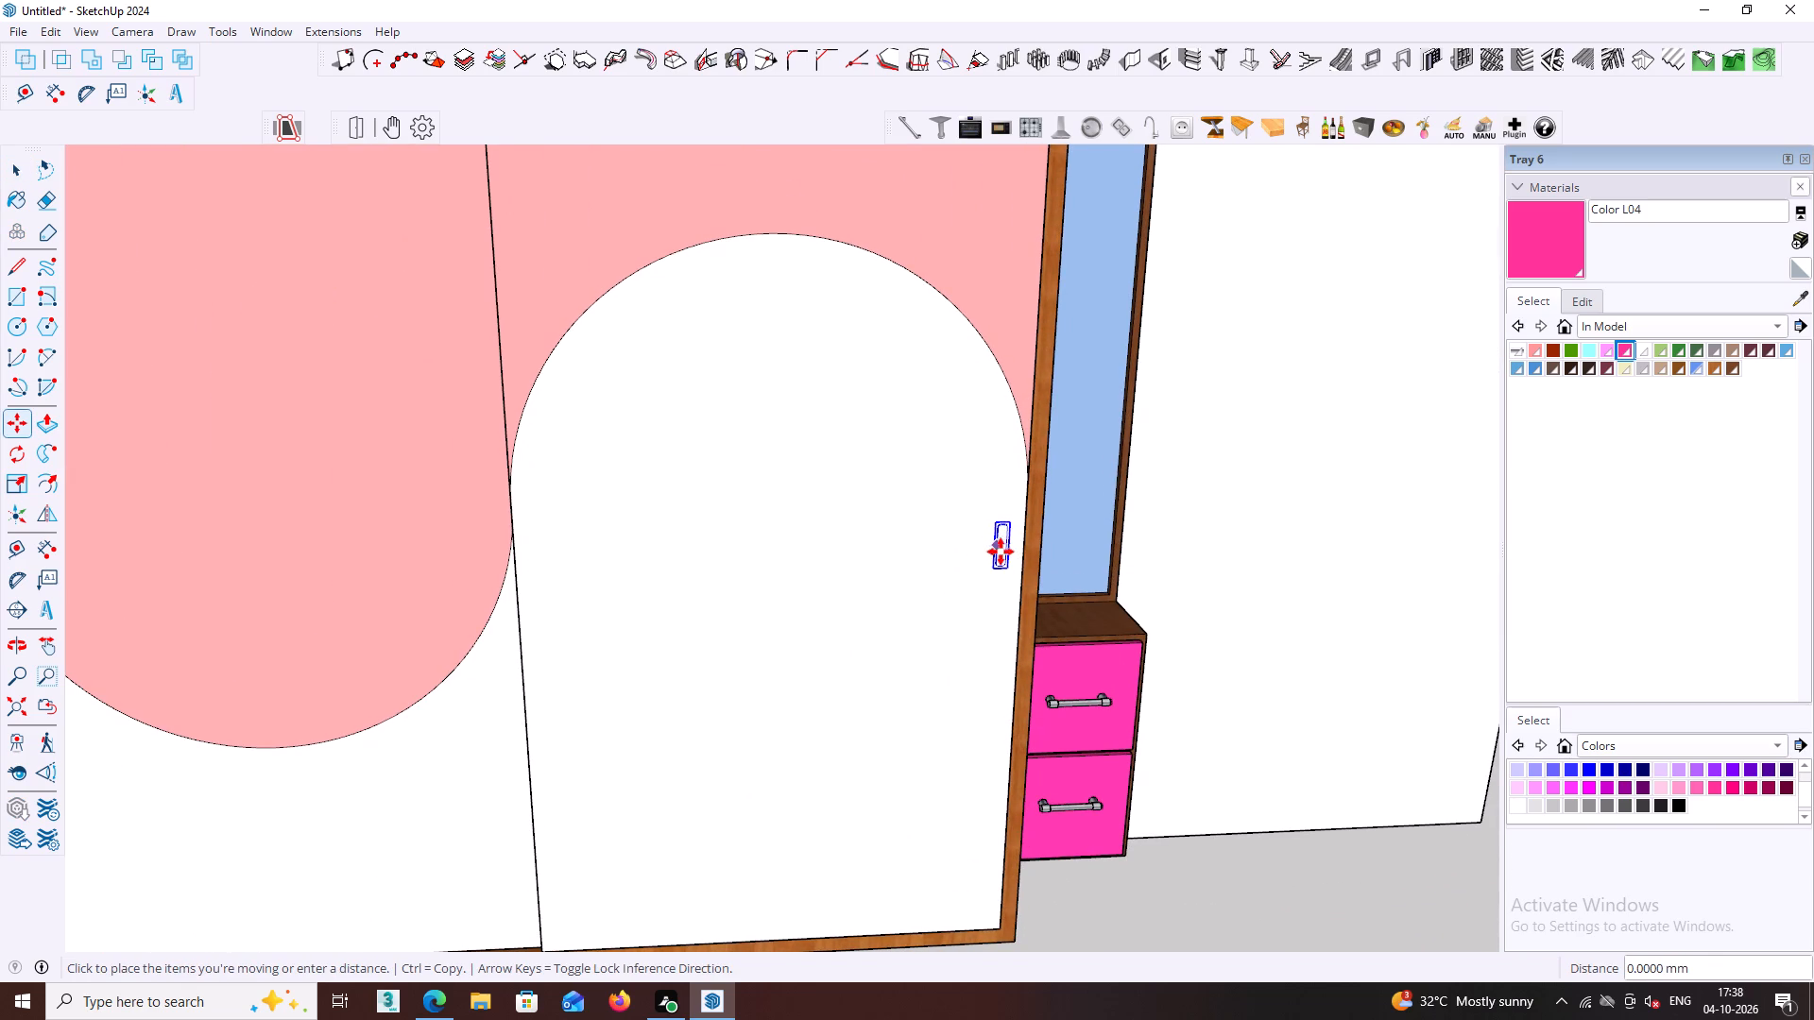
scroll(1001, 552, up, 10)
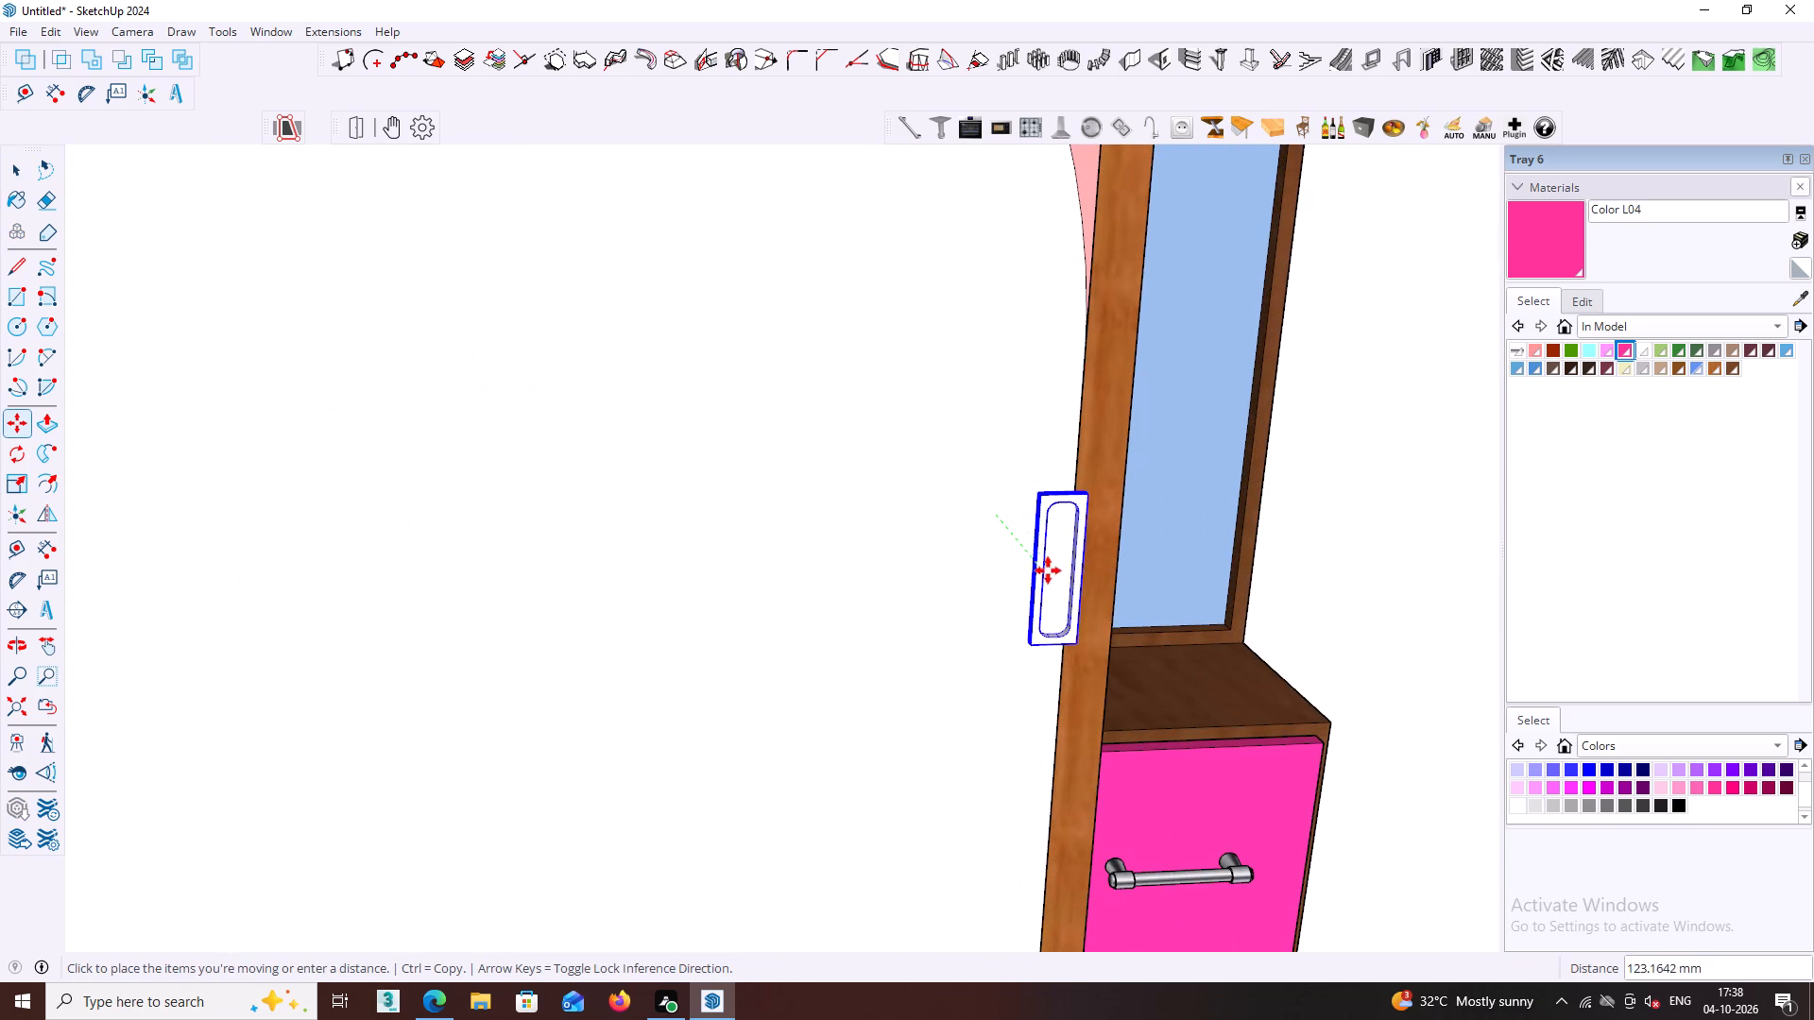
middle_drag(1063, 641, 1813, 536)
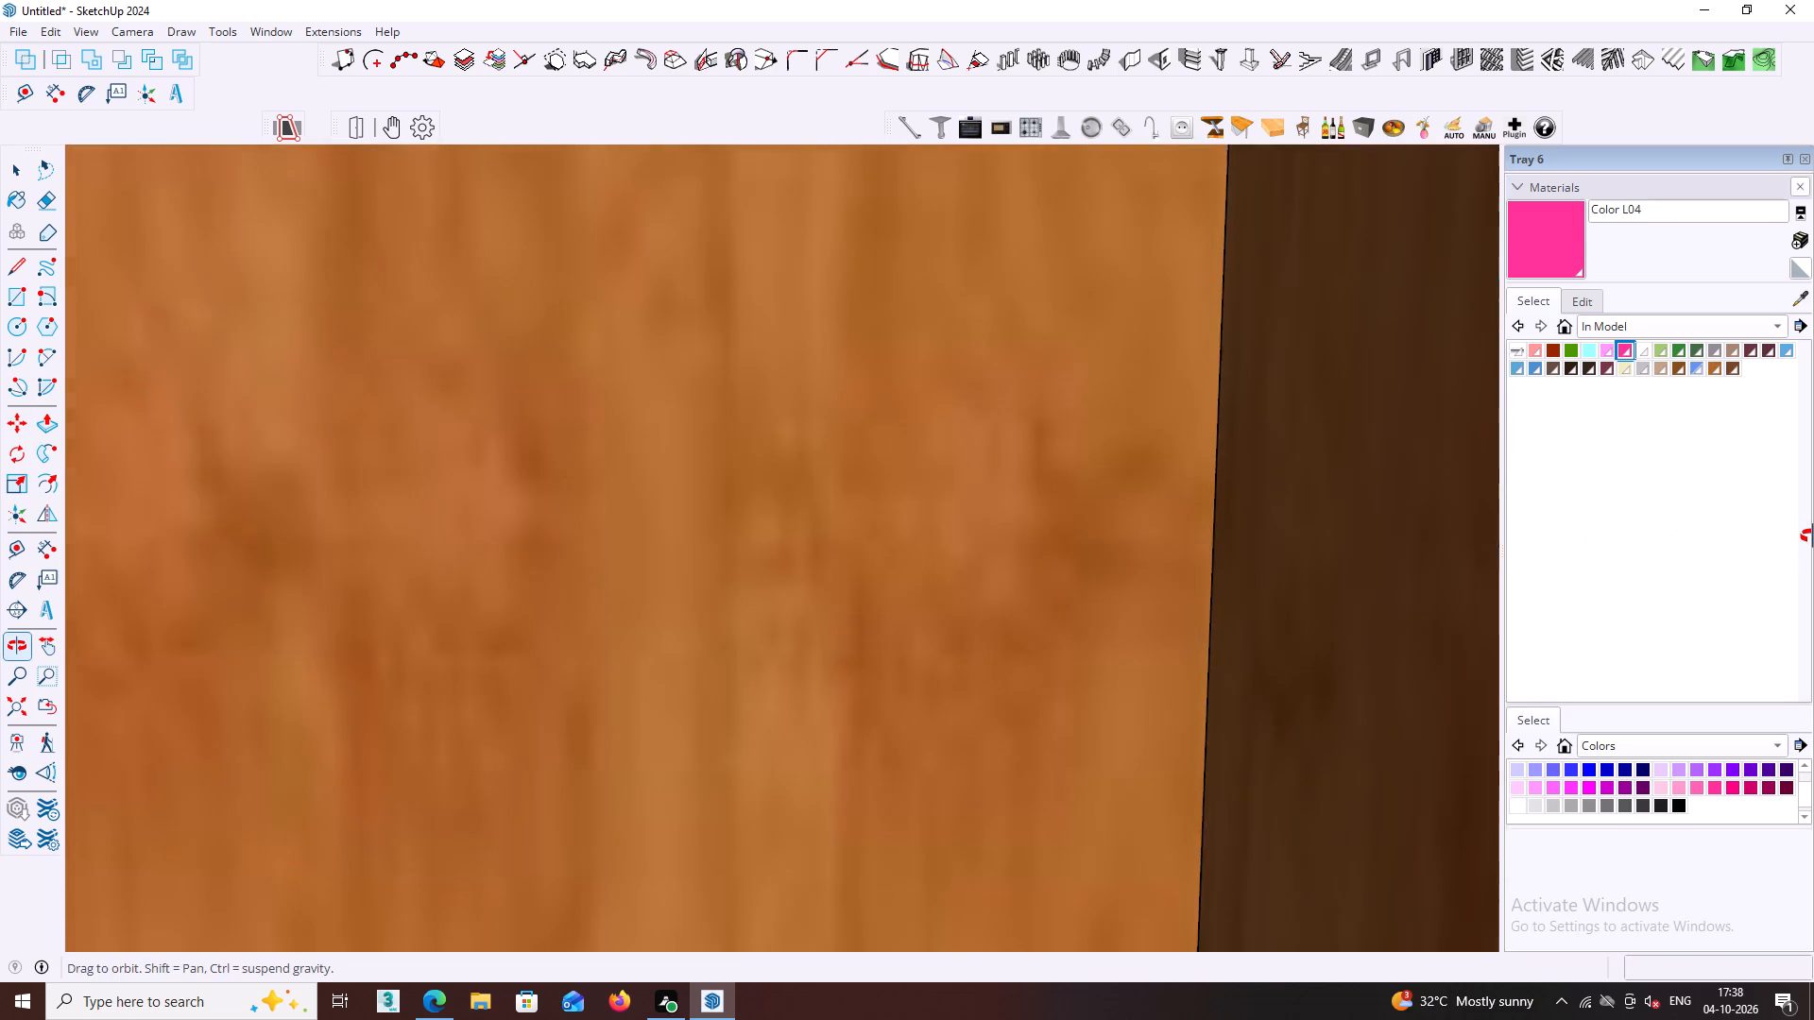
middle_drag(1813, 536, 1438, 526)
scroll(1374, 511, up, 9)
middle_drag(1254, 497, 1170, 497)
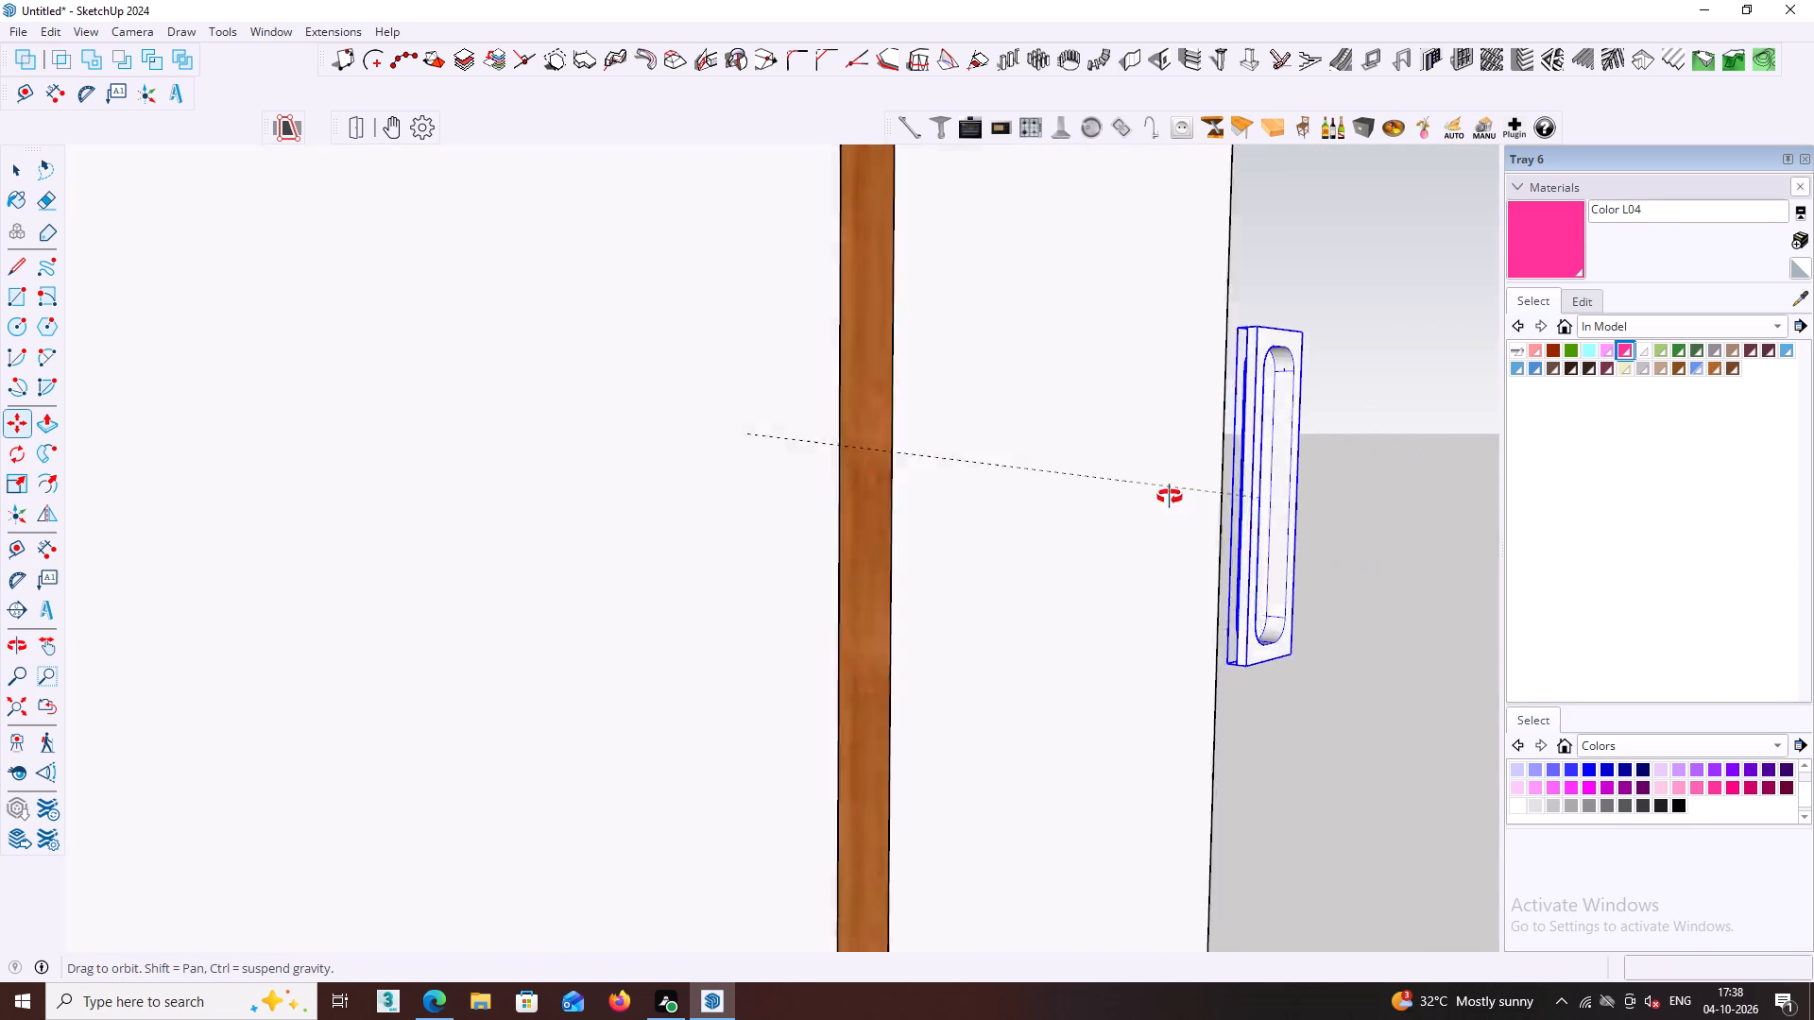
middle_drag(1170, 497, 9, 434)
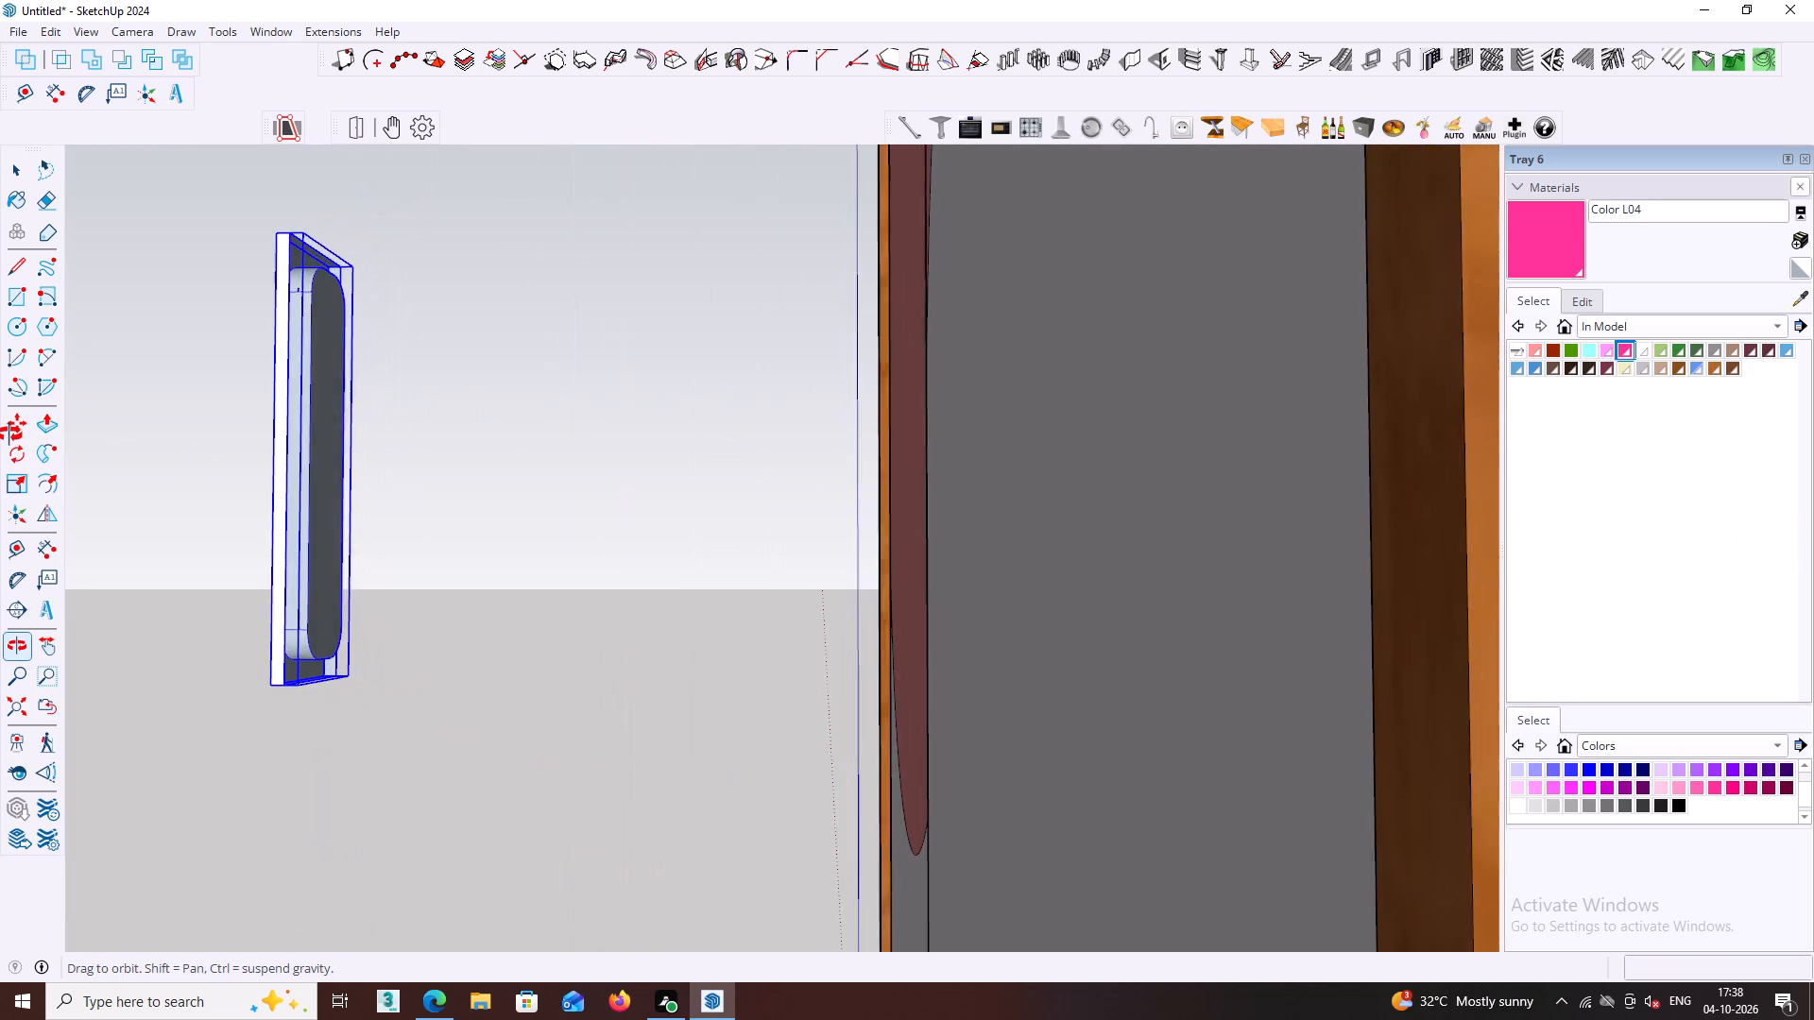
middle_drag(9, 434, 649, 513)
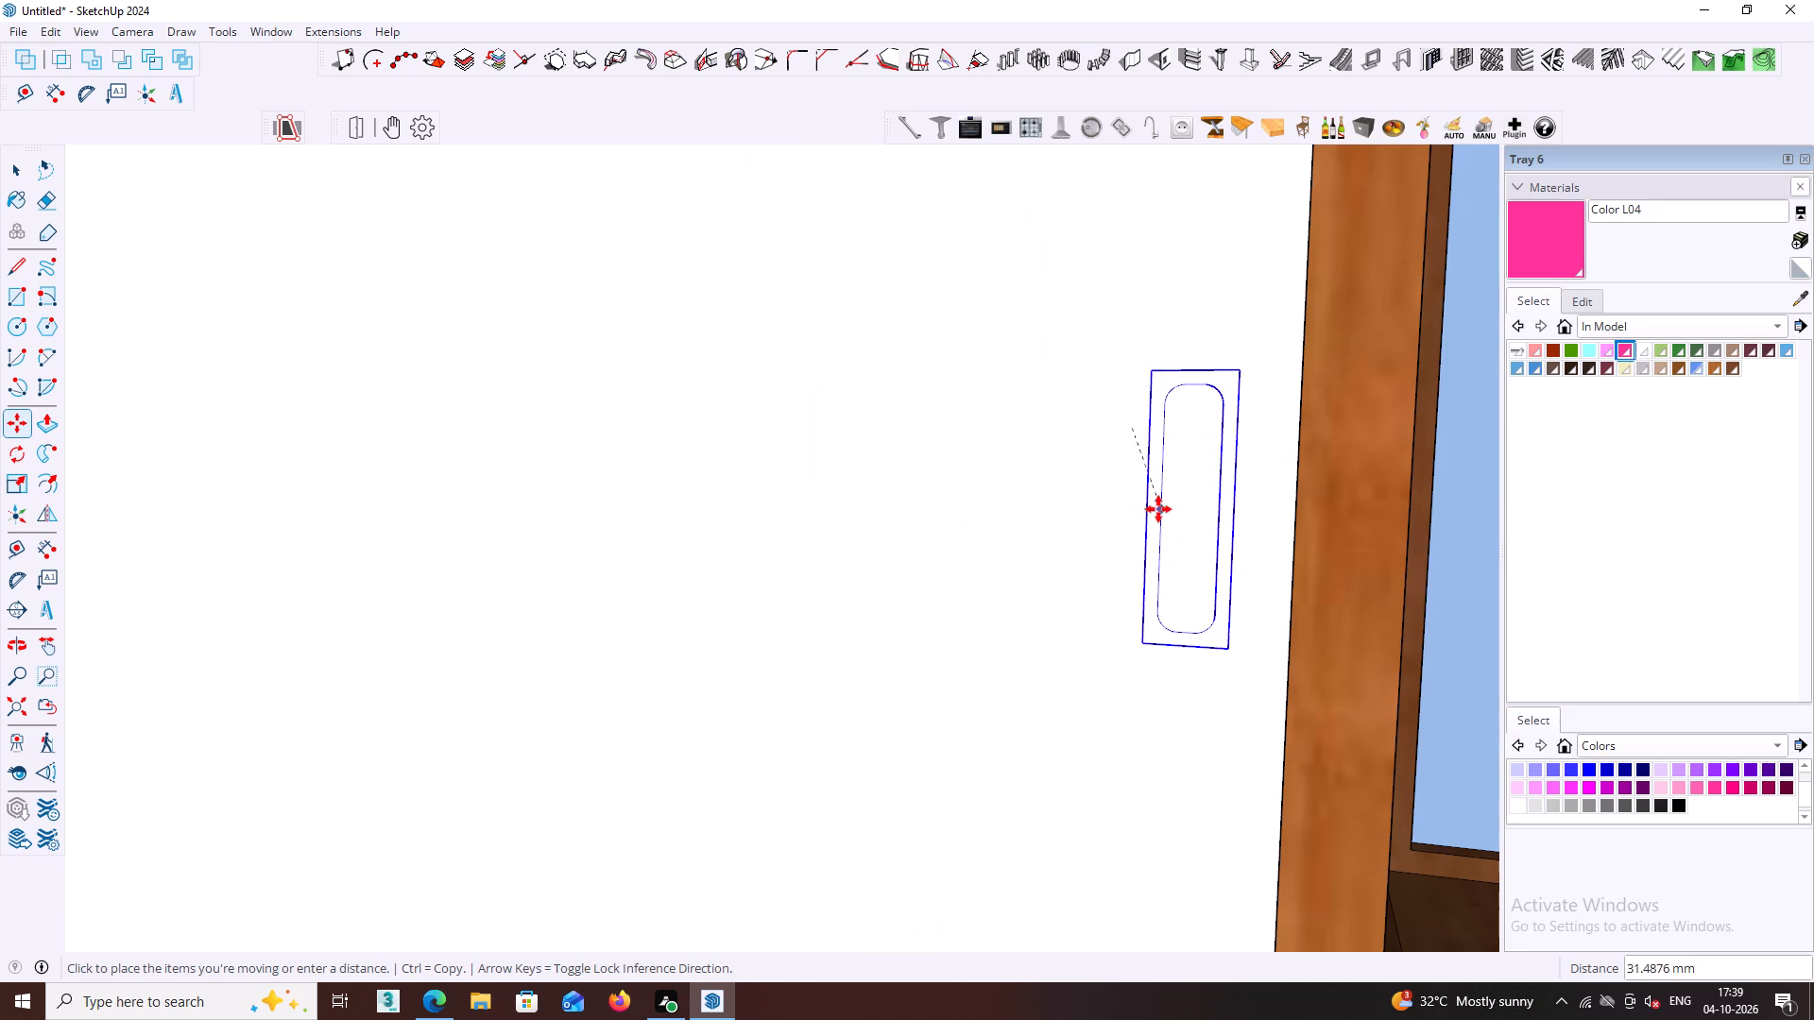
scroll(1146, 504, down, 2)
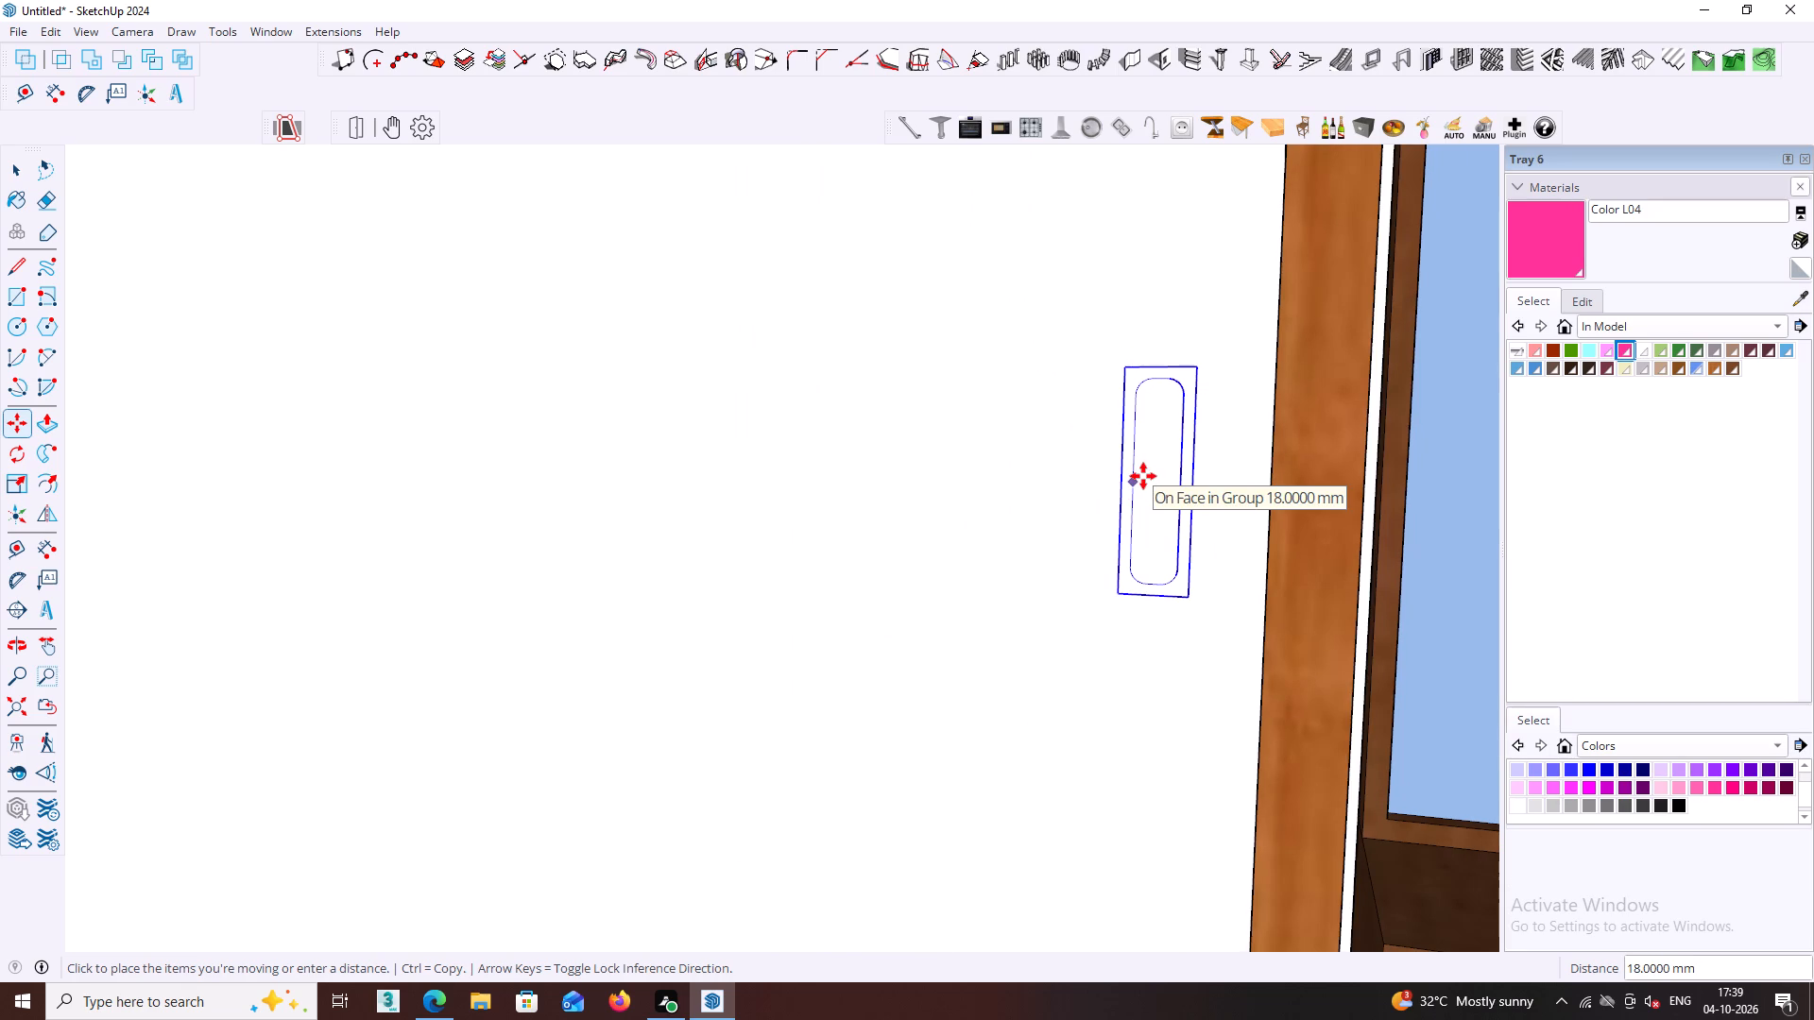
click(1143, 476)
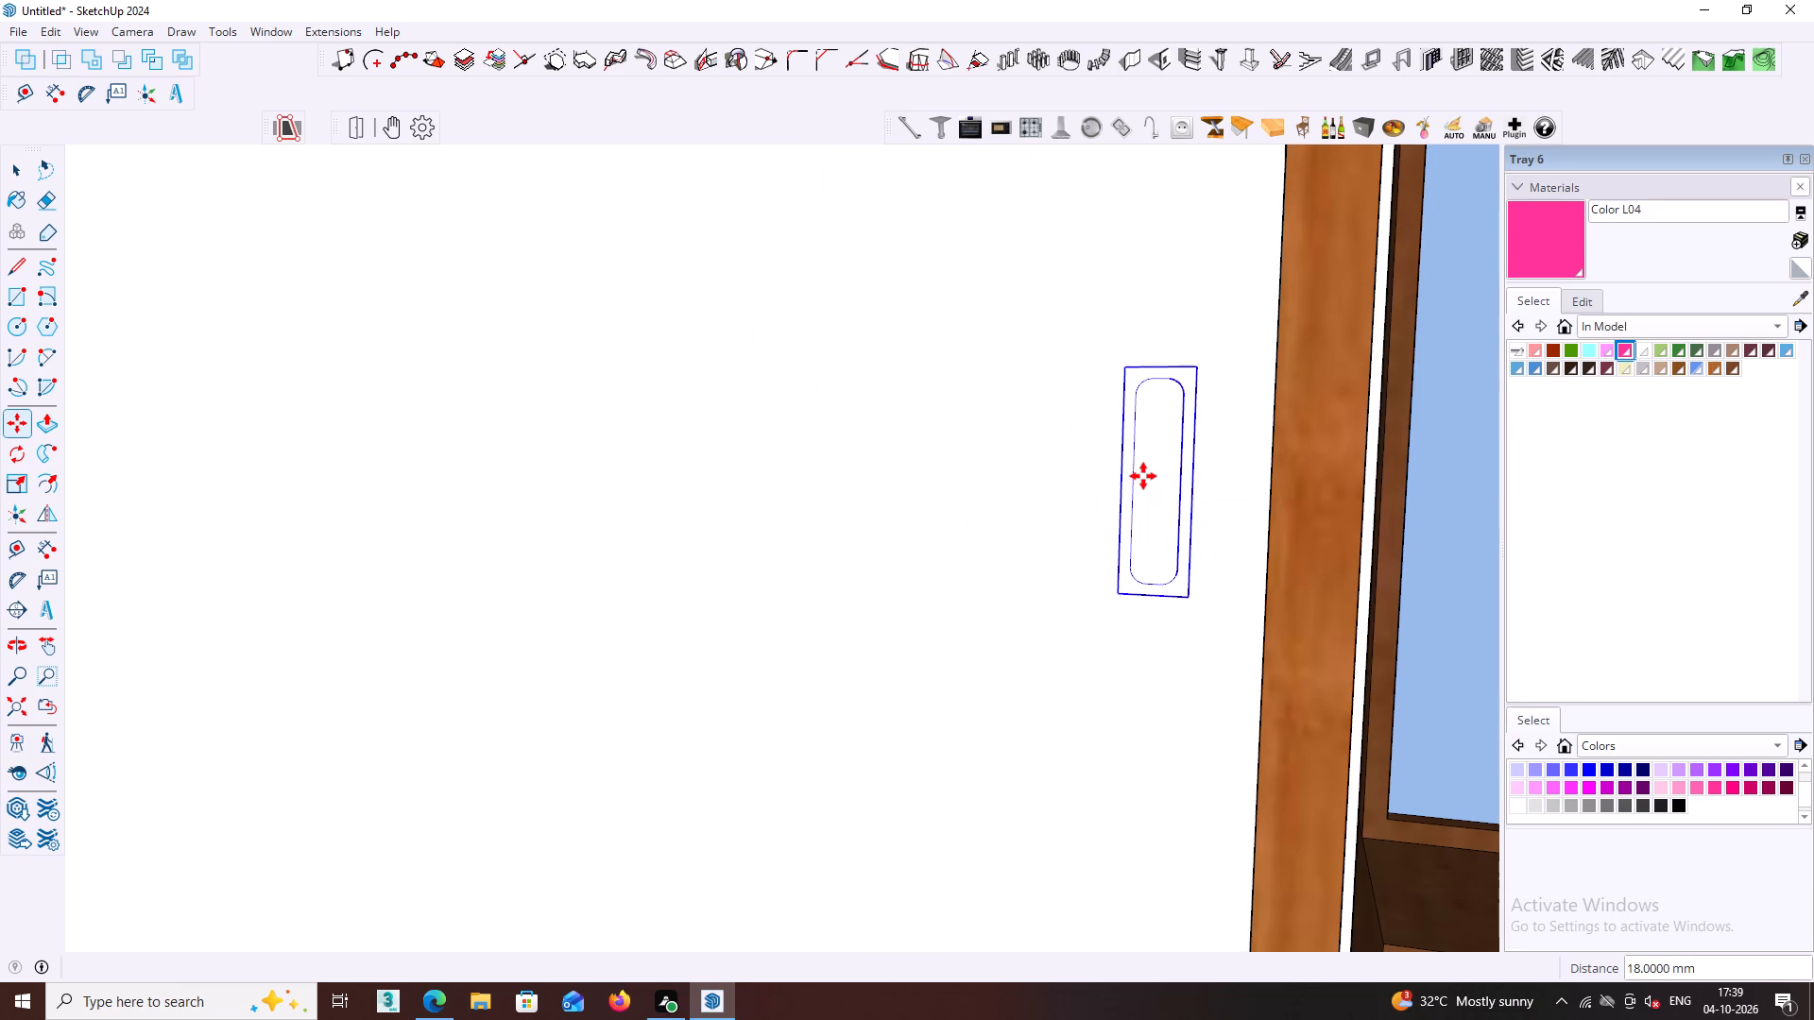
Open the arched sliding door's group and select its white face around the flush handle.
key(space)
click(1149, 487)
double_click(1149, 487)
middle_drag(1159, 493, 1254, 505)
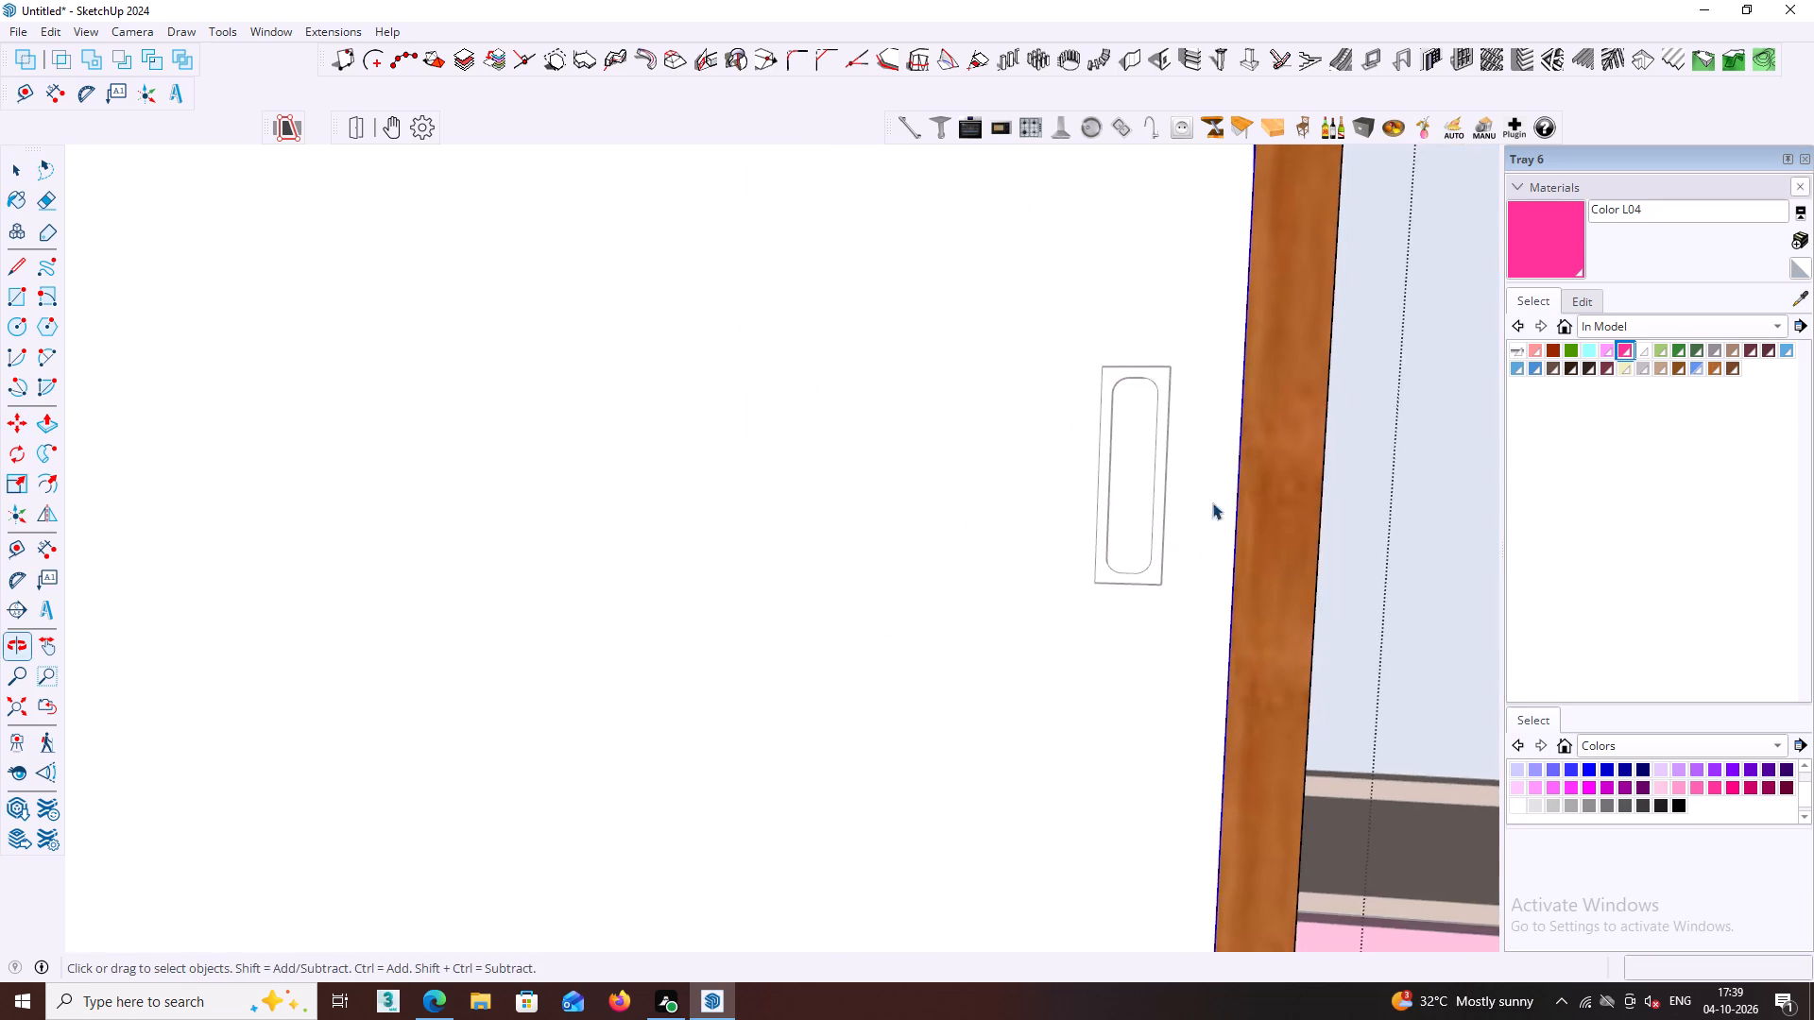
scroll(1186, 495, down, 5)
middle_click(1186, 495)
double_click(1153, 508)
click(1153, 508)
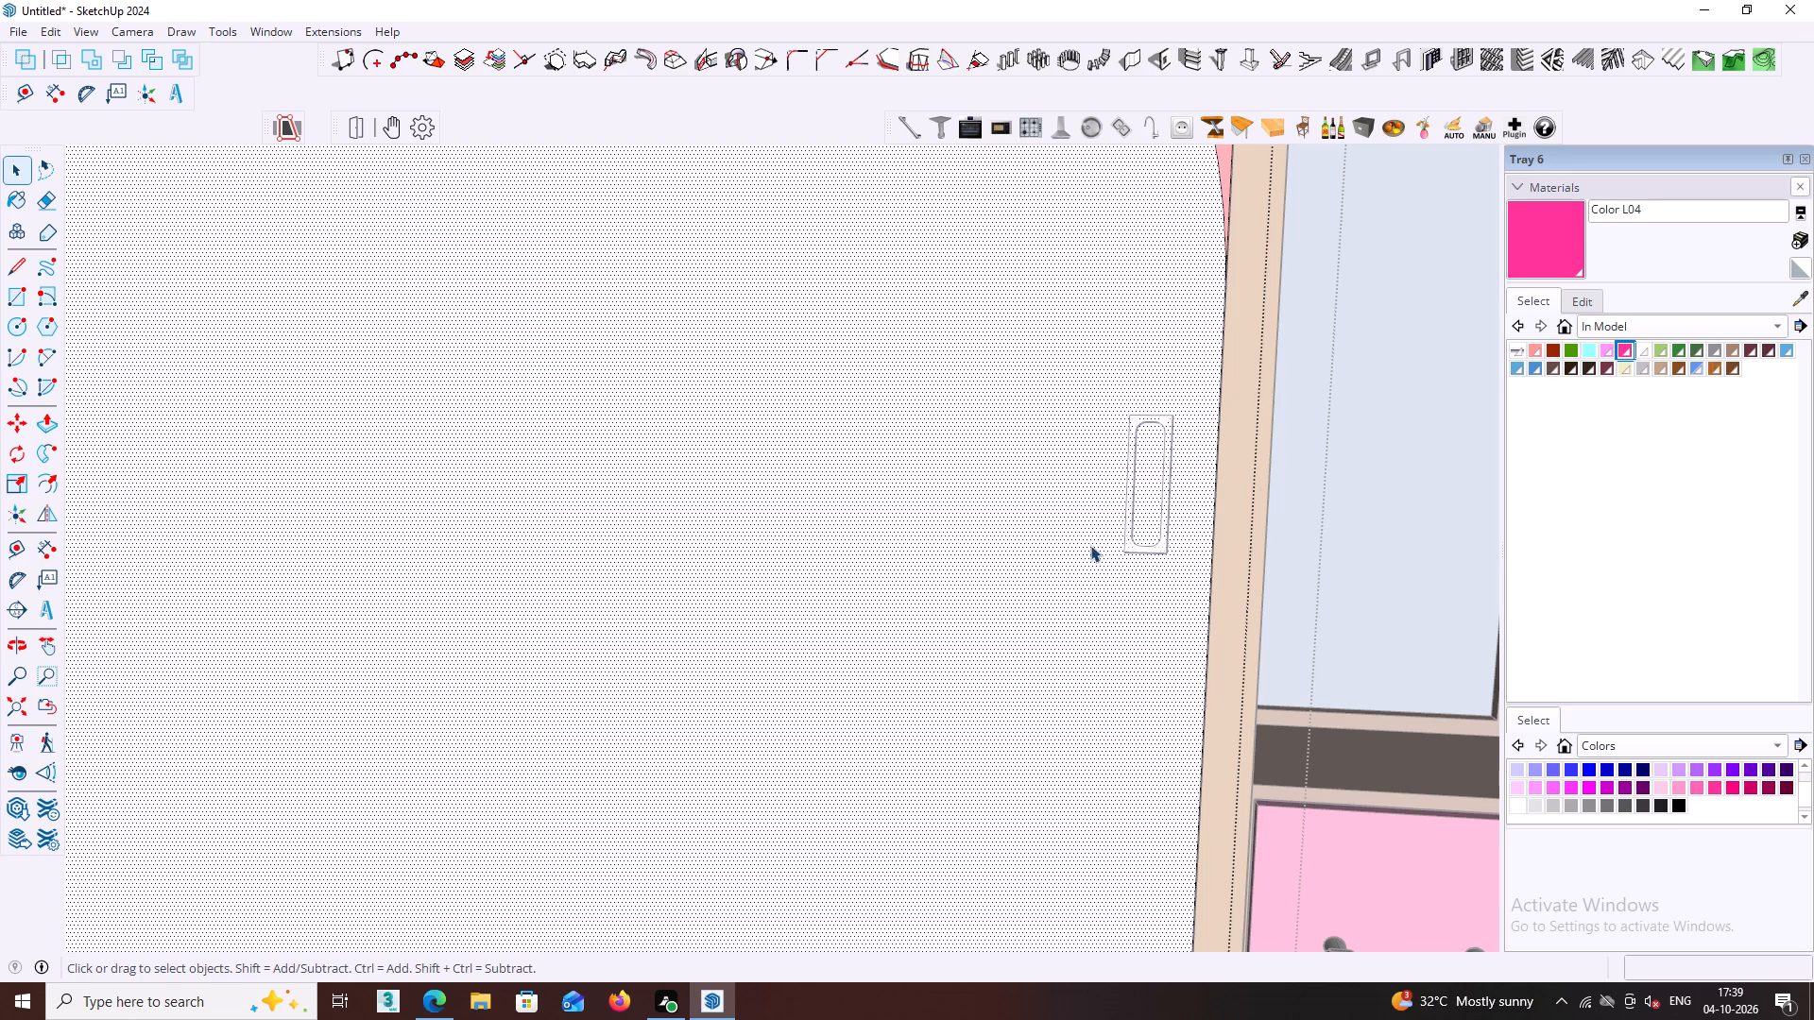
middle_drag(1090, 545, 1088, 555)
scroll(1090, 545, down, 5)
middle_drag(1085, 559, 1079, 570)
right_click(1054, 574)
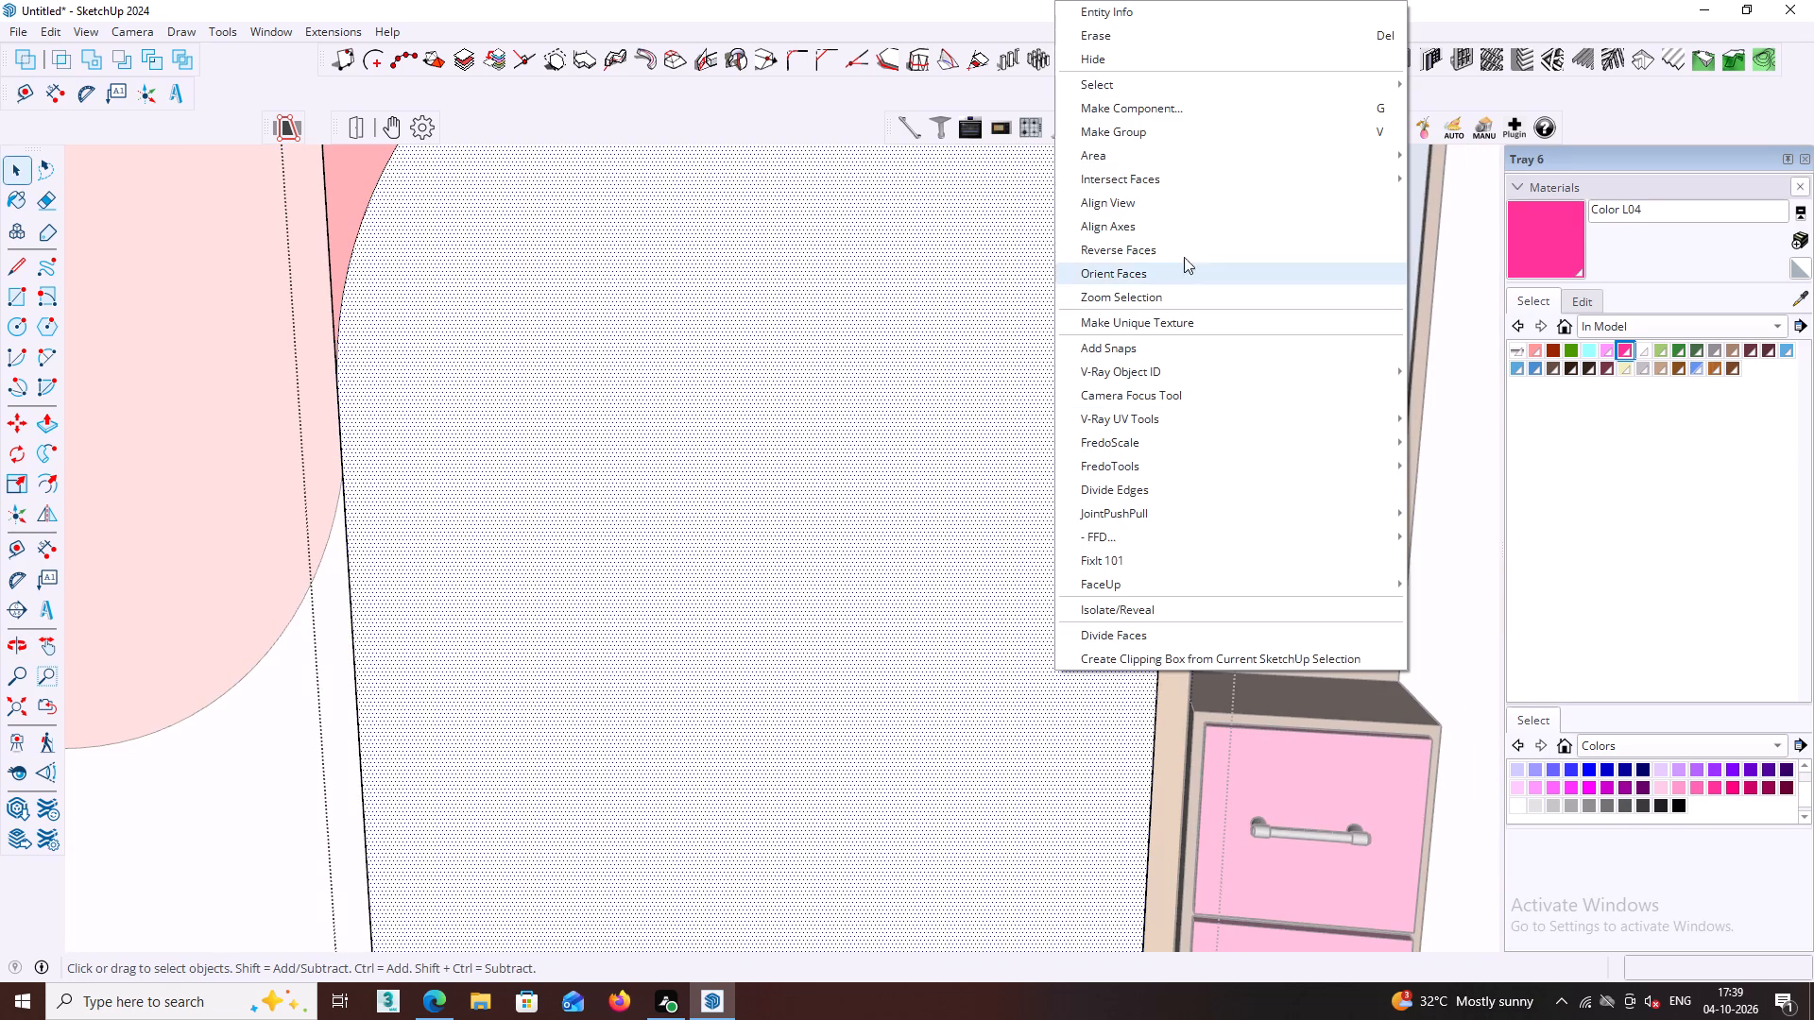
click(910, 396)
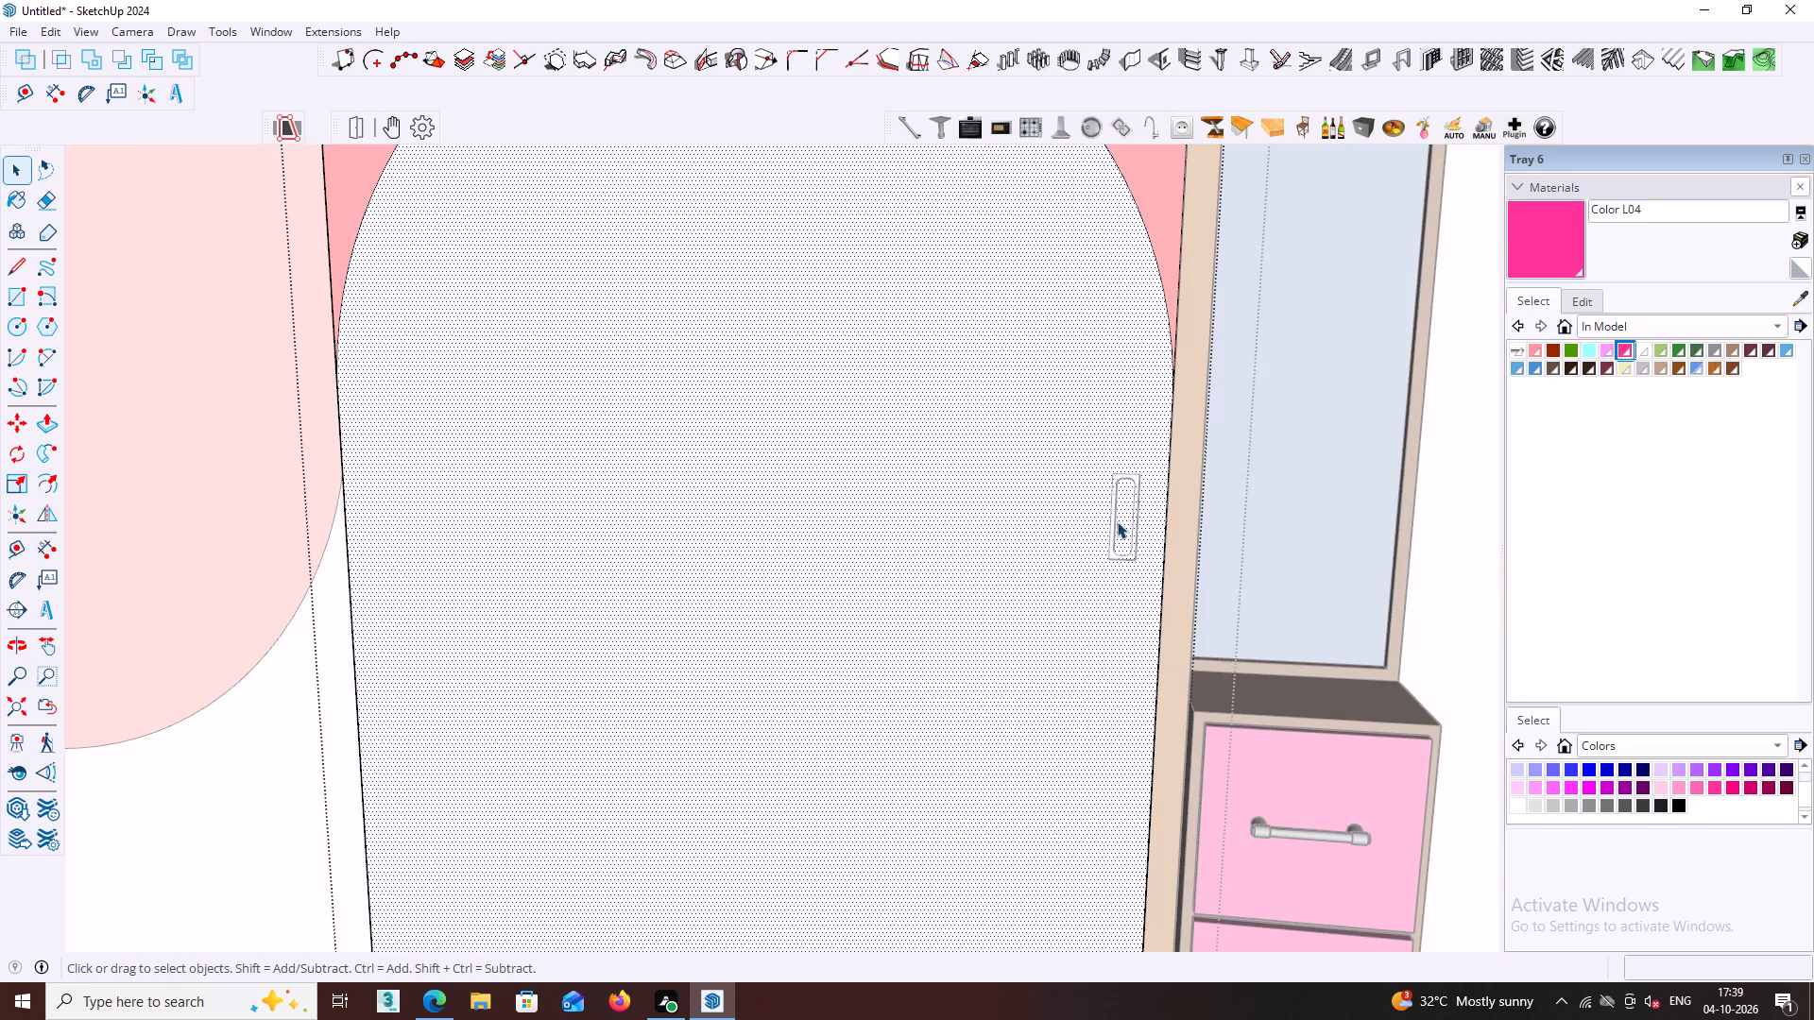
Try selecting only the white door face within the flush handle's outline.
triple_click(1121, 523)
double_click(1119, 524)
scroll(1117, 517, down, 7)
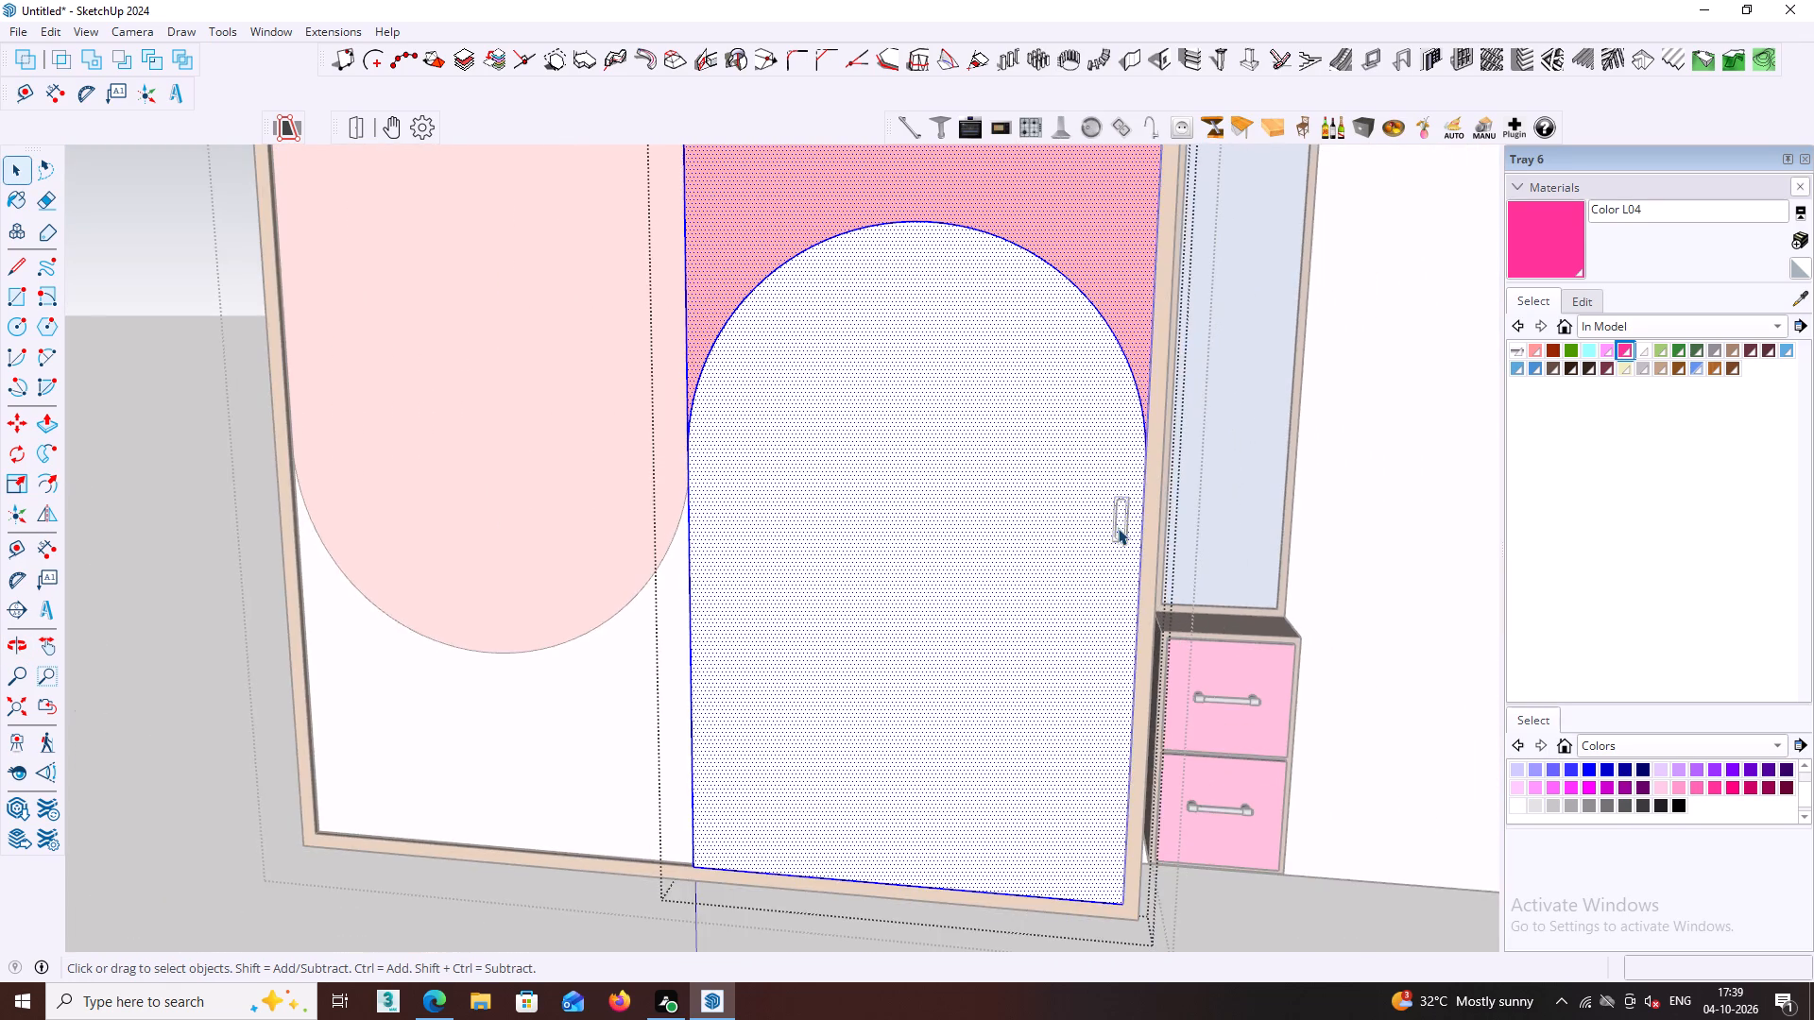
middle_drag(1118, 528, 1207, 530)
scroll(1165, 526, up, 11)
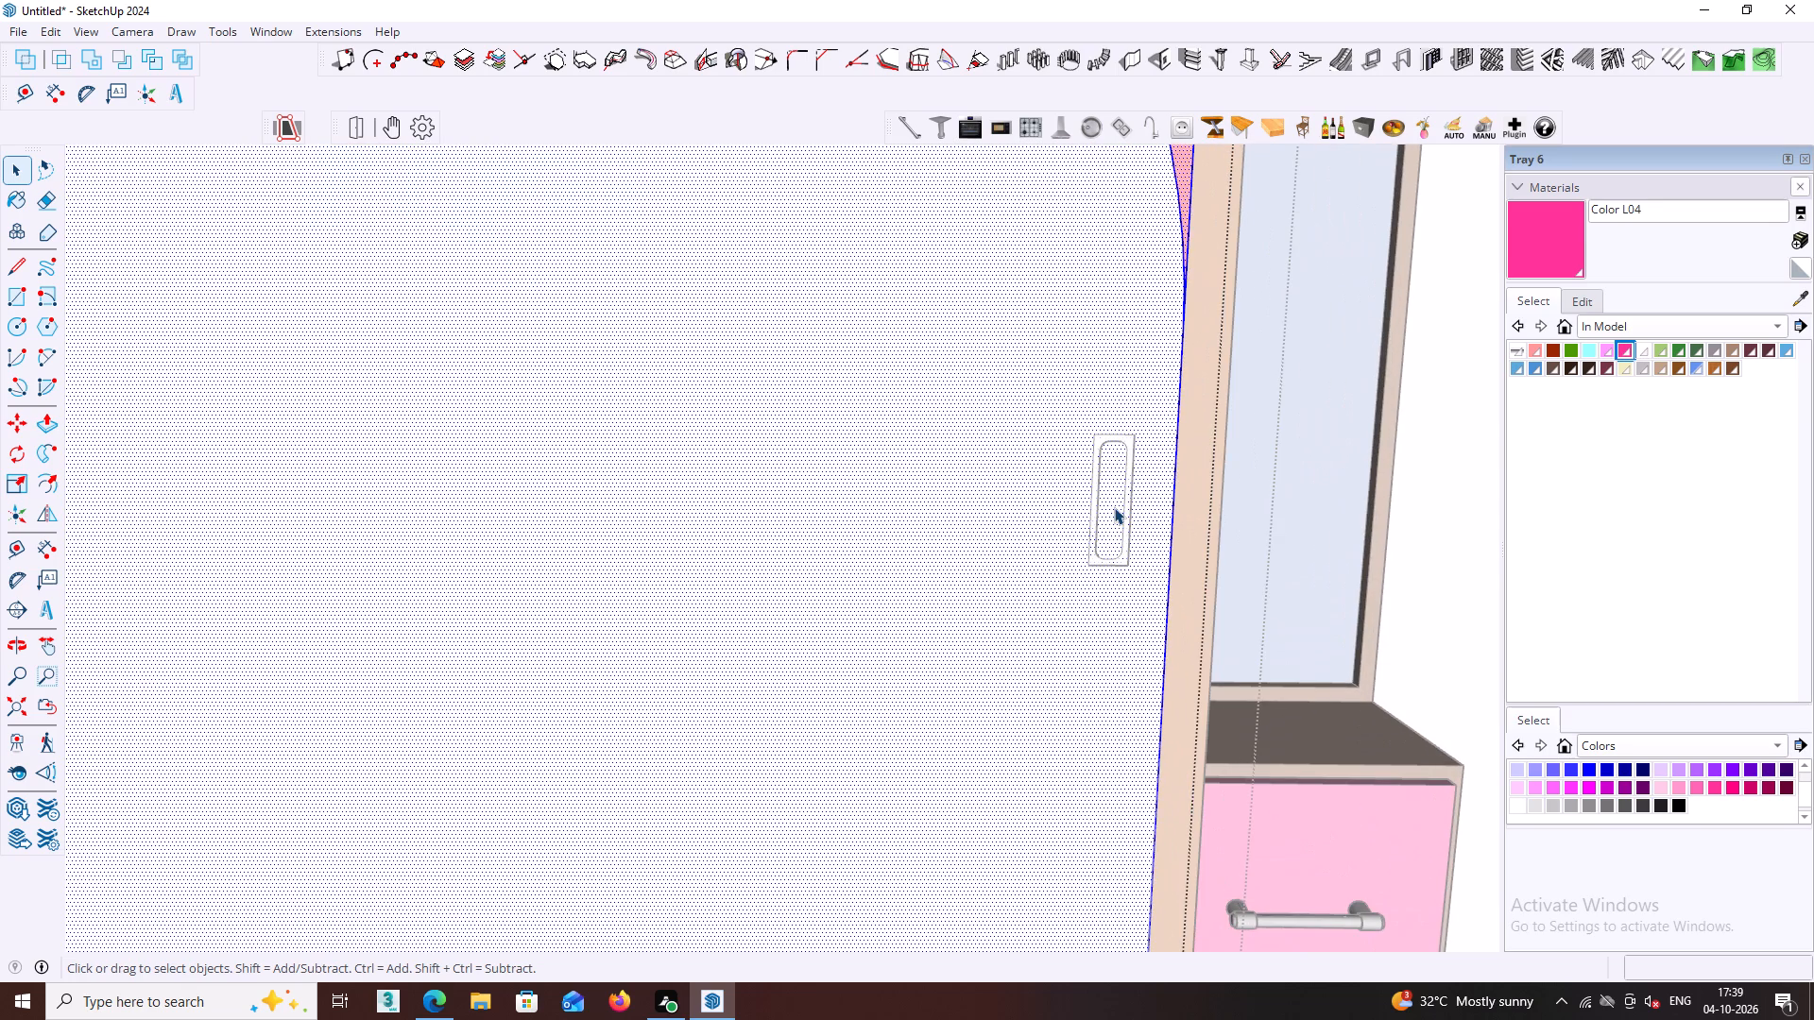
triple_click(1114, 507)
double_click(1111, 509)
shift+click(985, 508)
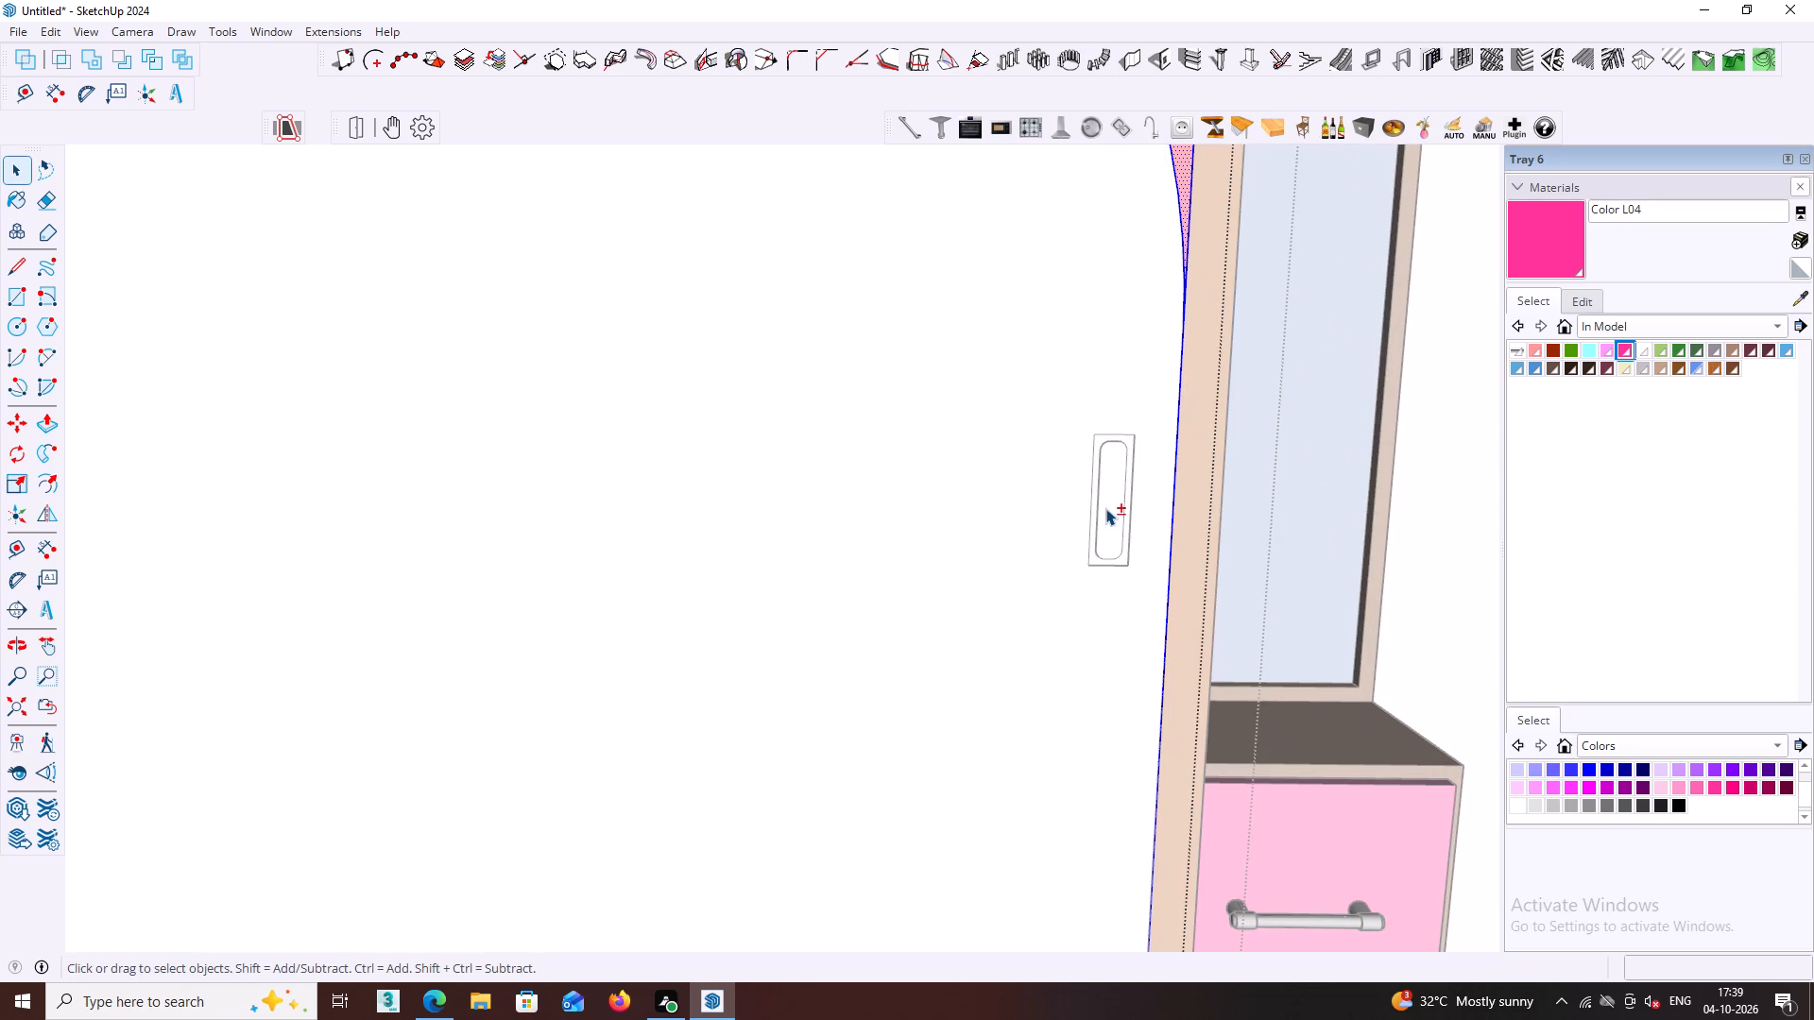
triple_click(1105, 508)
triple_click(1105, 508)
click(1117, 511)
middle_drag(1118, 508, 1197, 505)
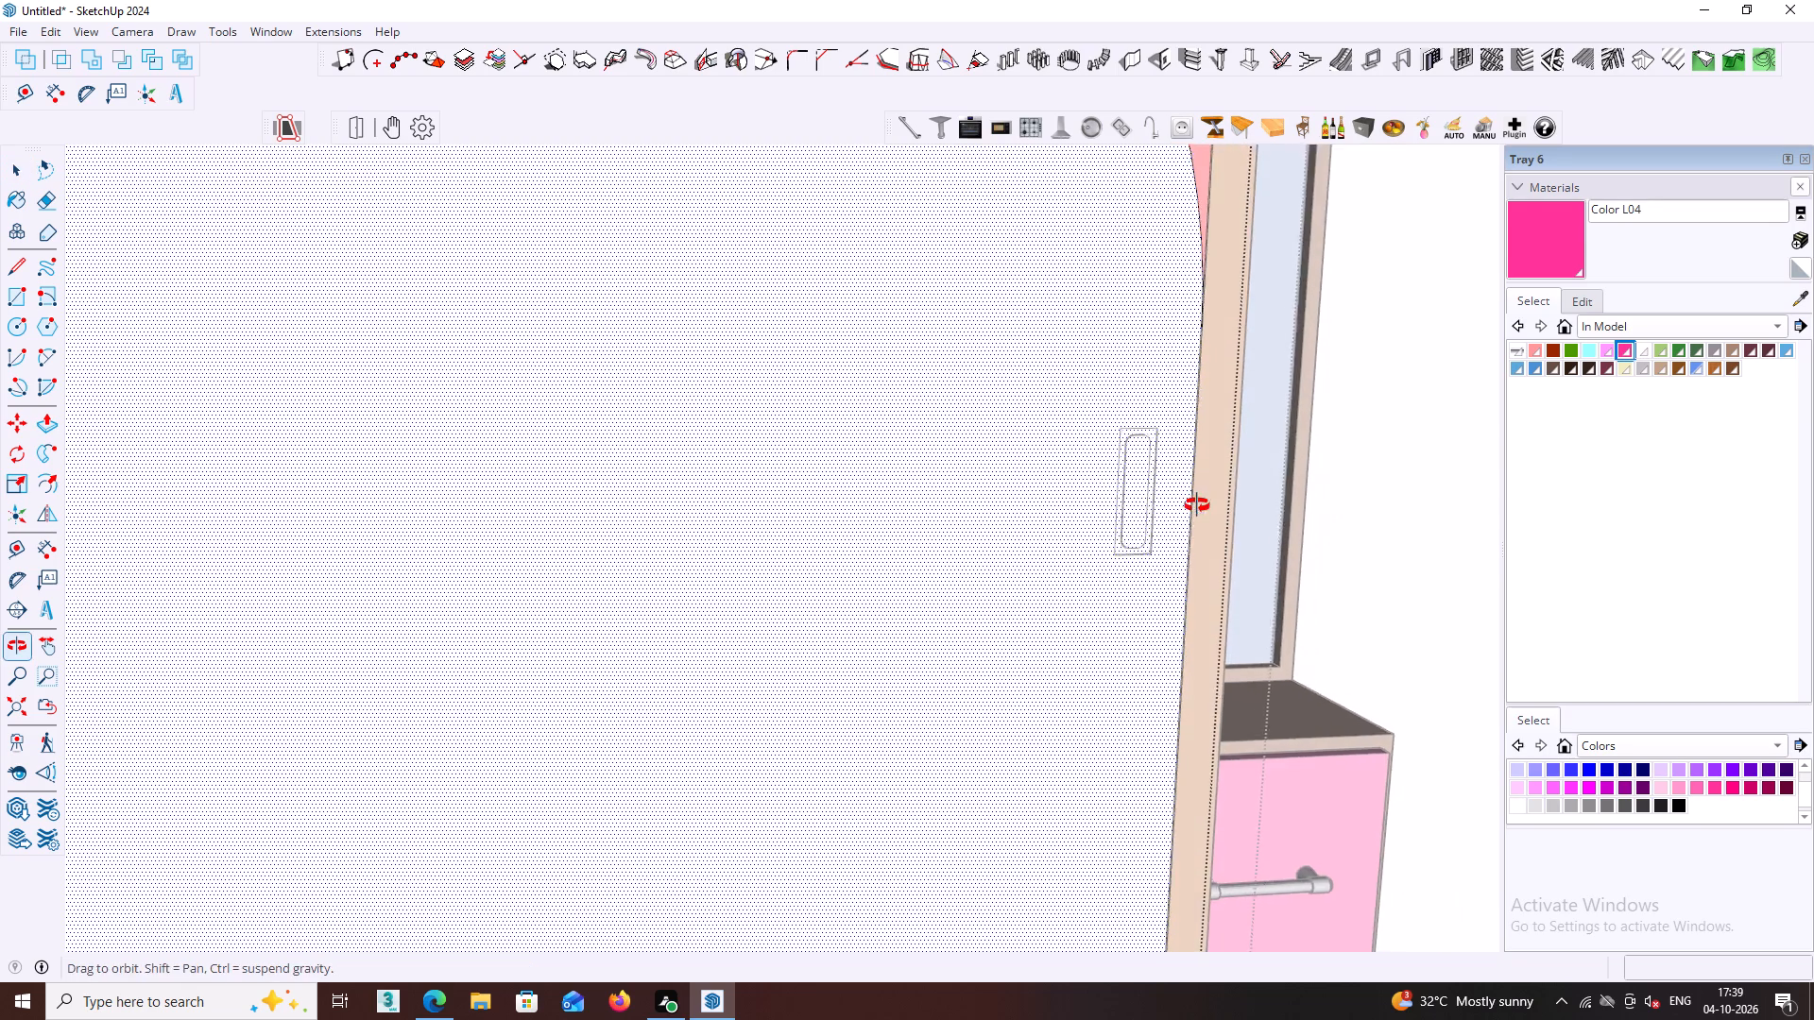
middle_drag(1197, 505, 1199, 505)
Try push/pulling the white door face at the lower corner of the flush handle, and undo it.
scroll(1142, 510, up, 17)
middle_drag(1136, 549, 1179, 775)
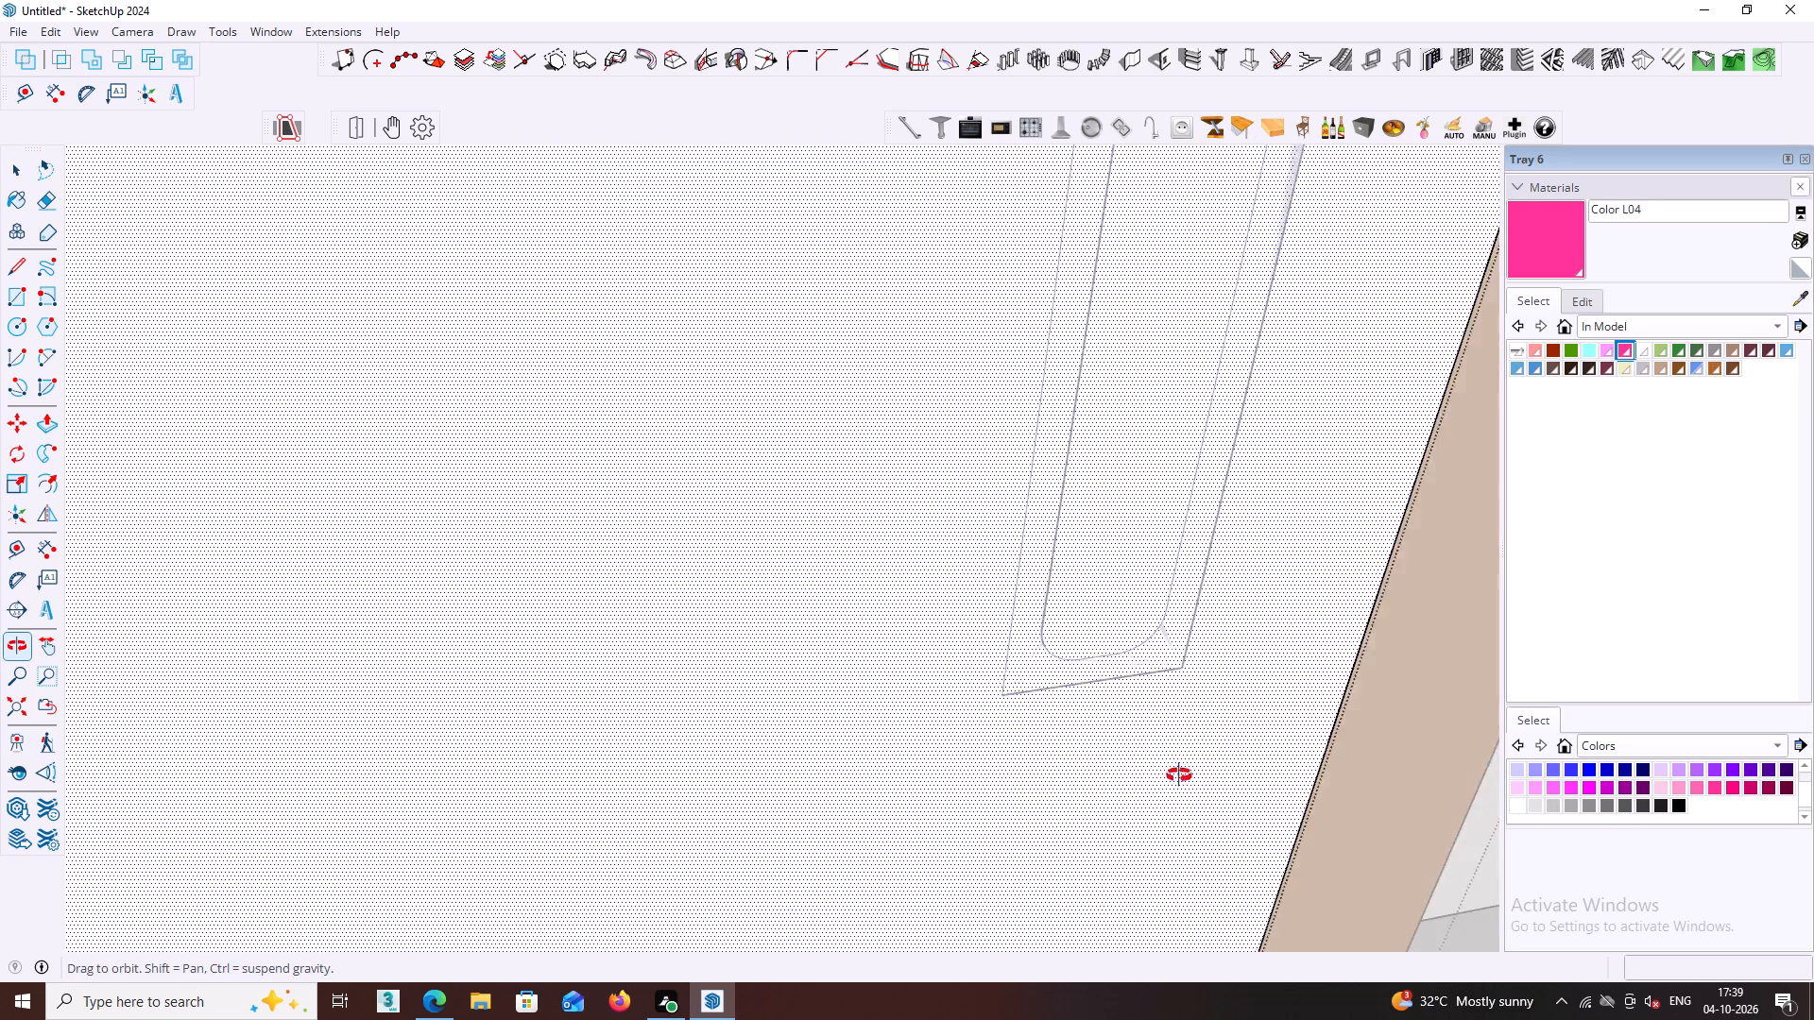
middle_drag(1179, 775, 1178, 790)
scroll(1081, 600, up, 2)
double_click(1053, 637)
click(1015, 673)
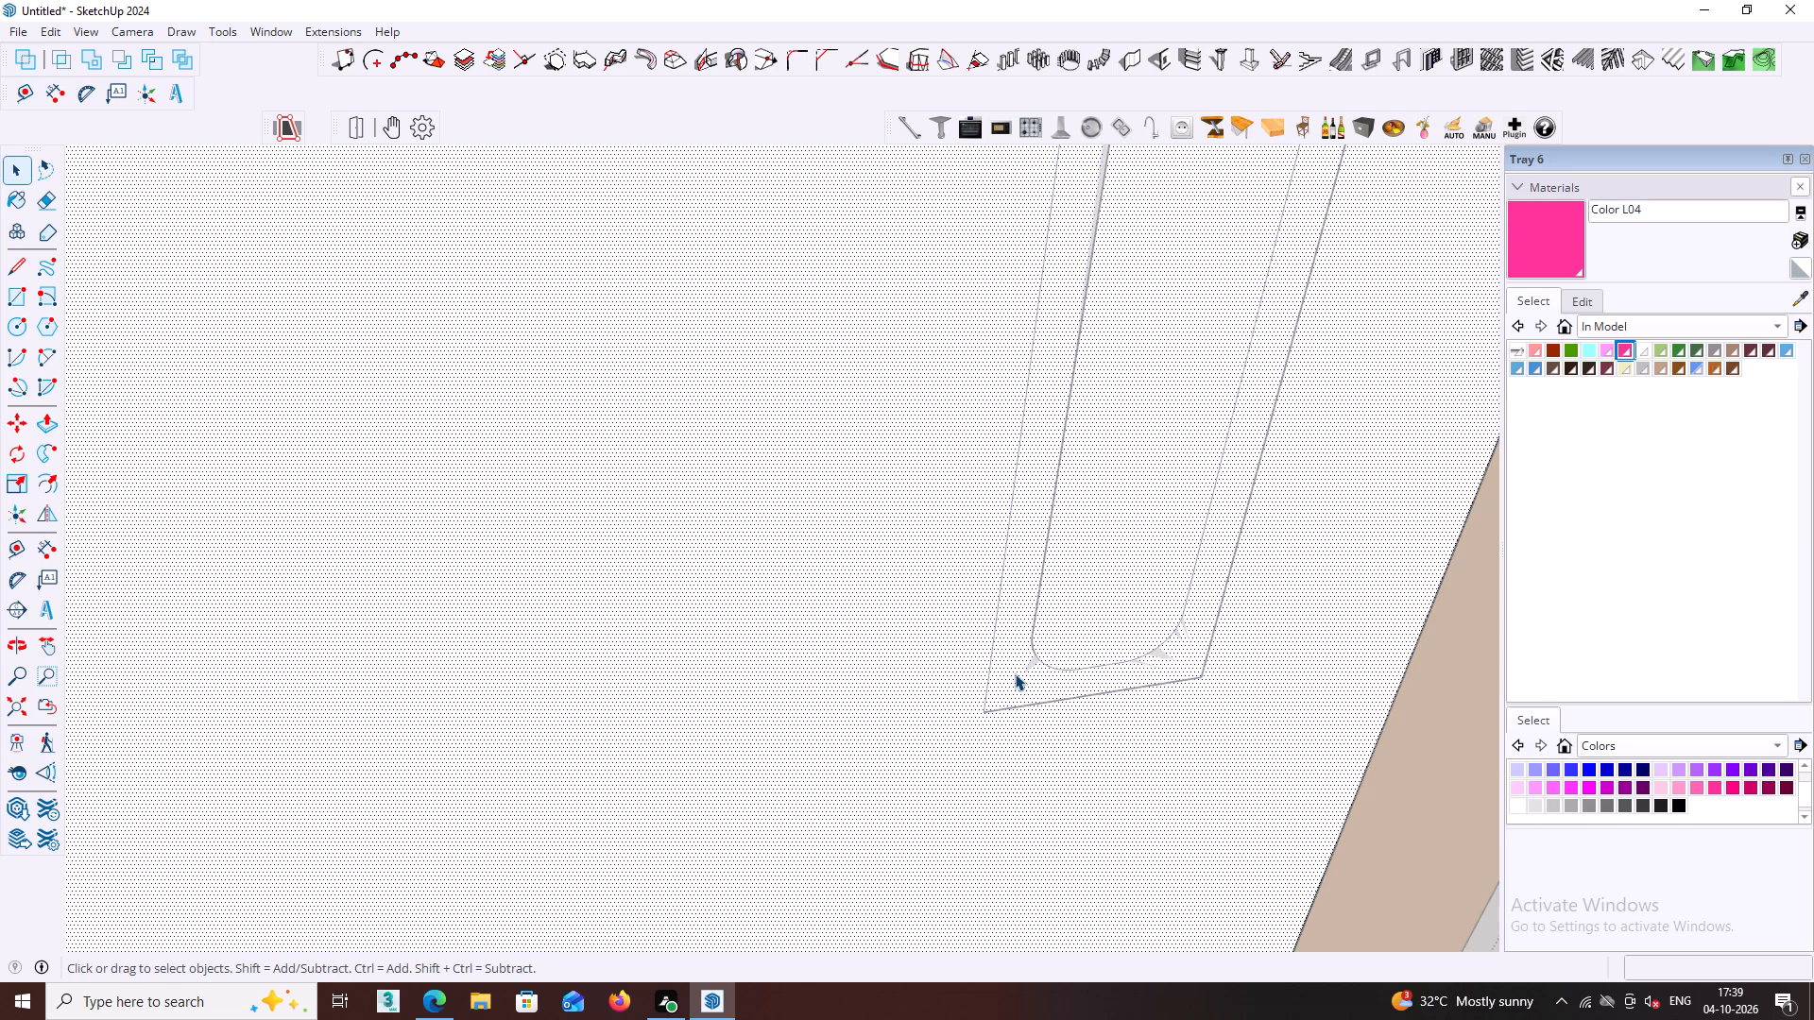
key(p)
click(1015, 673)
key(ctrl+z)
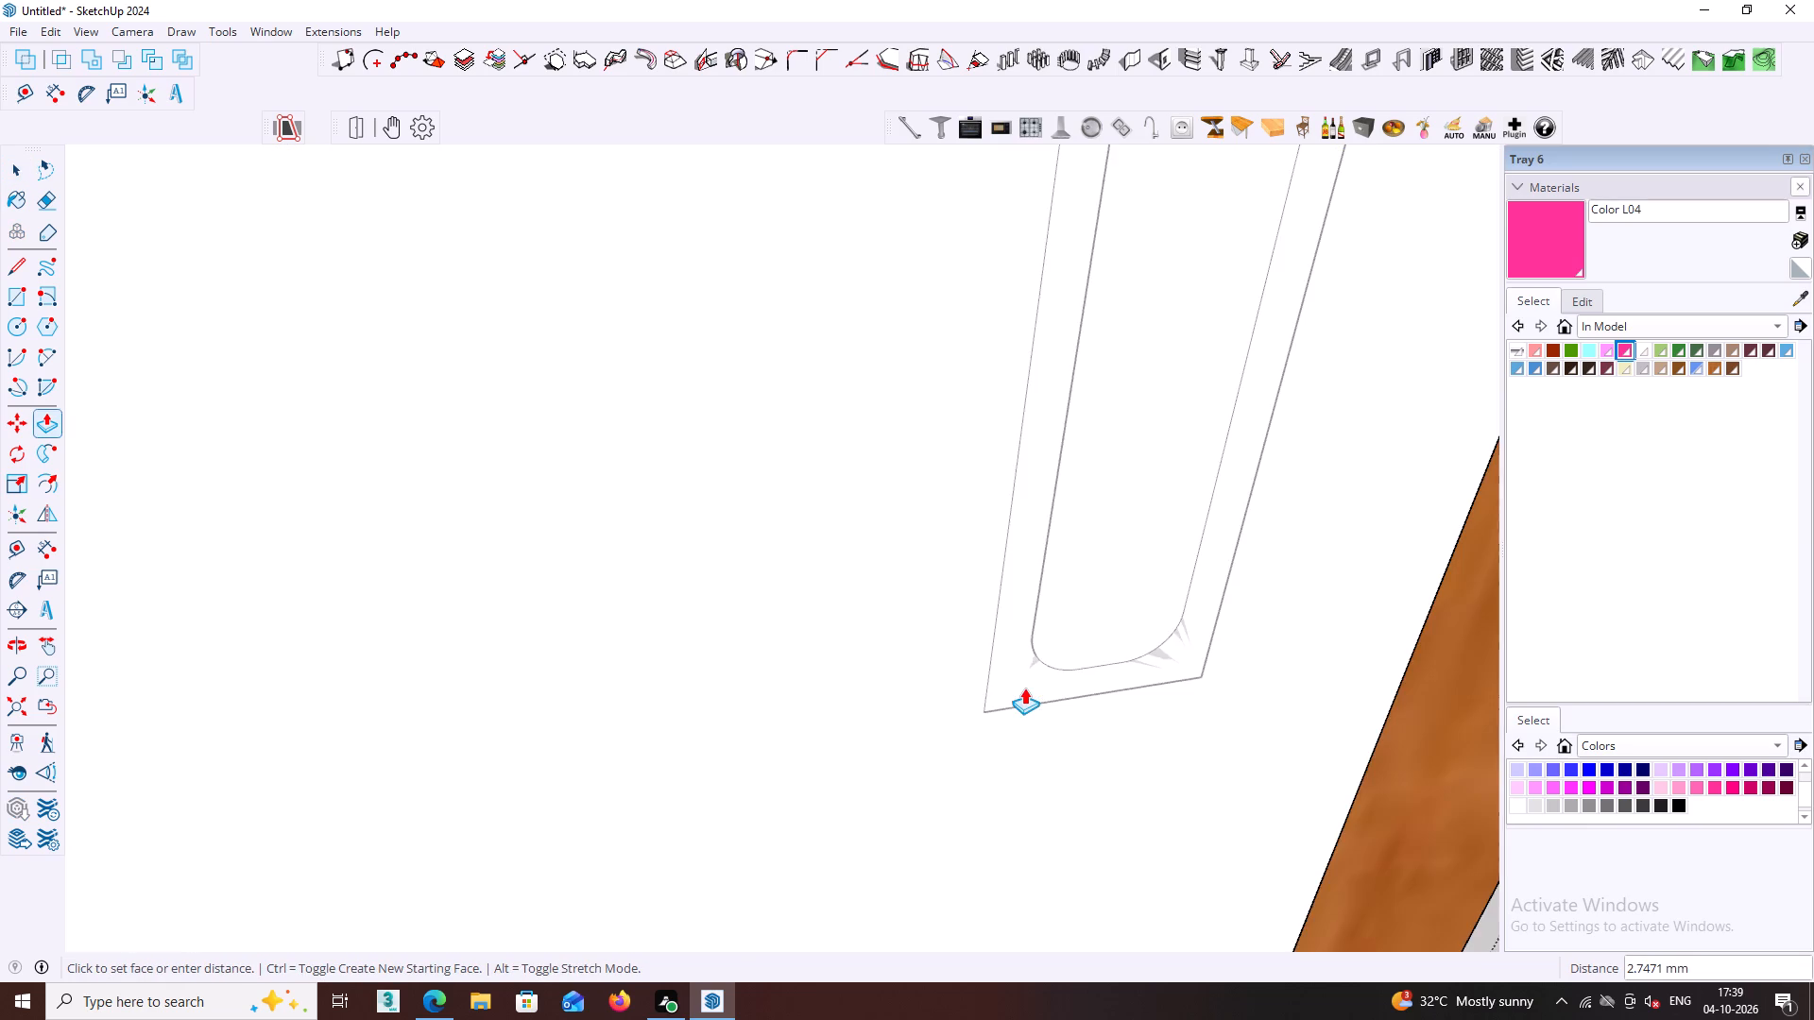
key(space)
Undo the series of recent flush handle and sliding door edits, back to before the handle was placed on the door.
middle_click(1029, 685)
scroll(1029, 685, down, 20)
scroll(1029, 685, down, 6)
middle_drag(1060, 692, 1054, 707)
middle_drag(1065, 680, 1057, 704)
middle_drag(1063, 668, 1071, 684)
middle_drag(1103, 655, 1098, 671)
middle_drag(1100, 658, 1102, 669)
middle_click(1110, 639)
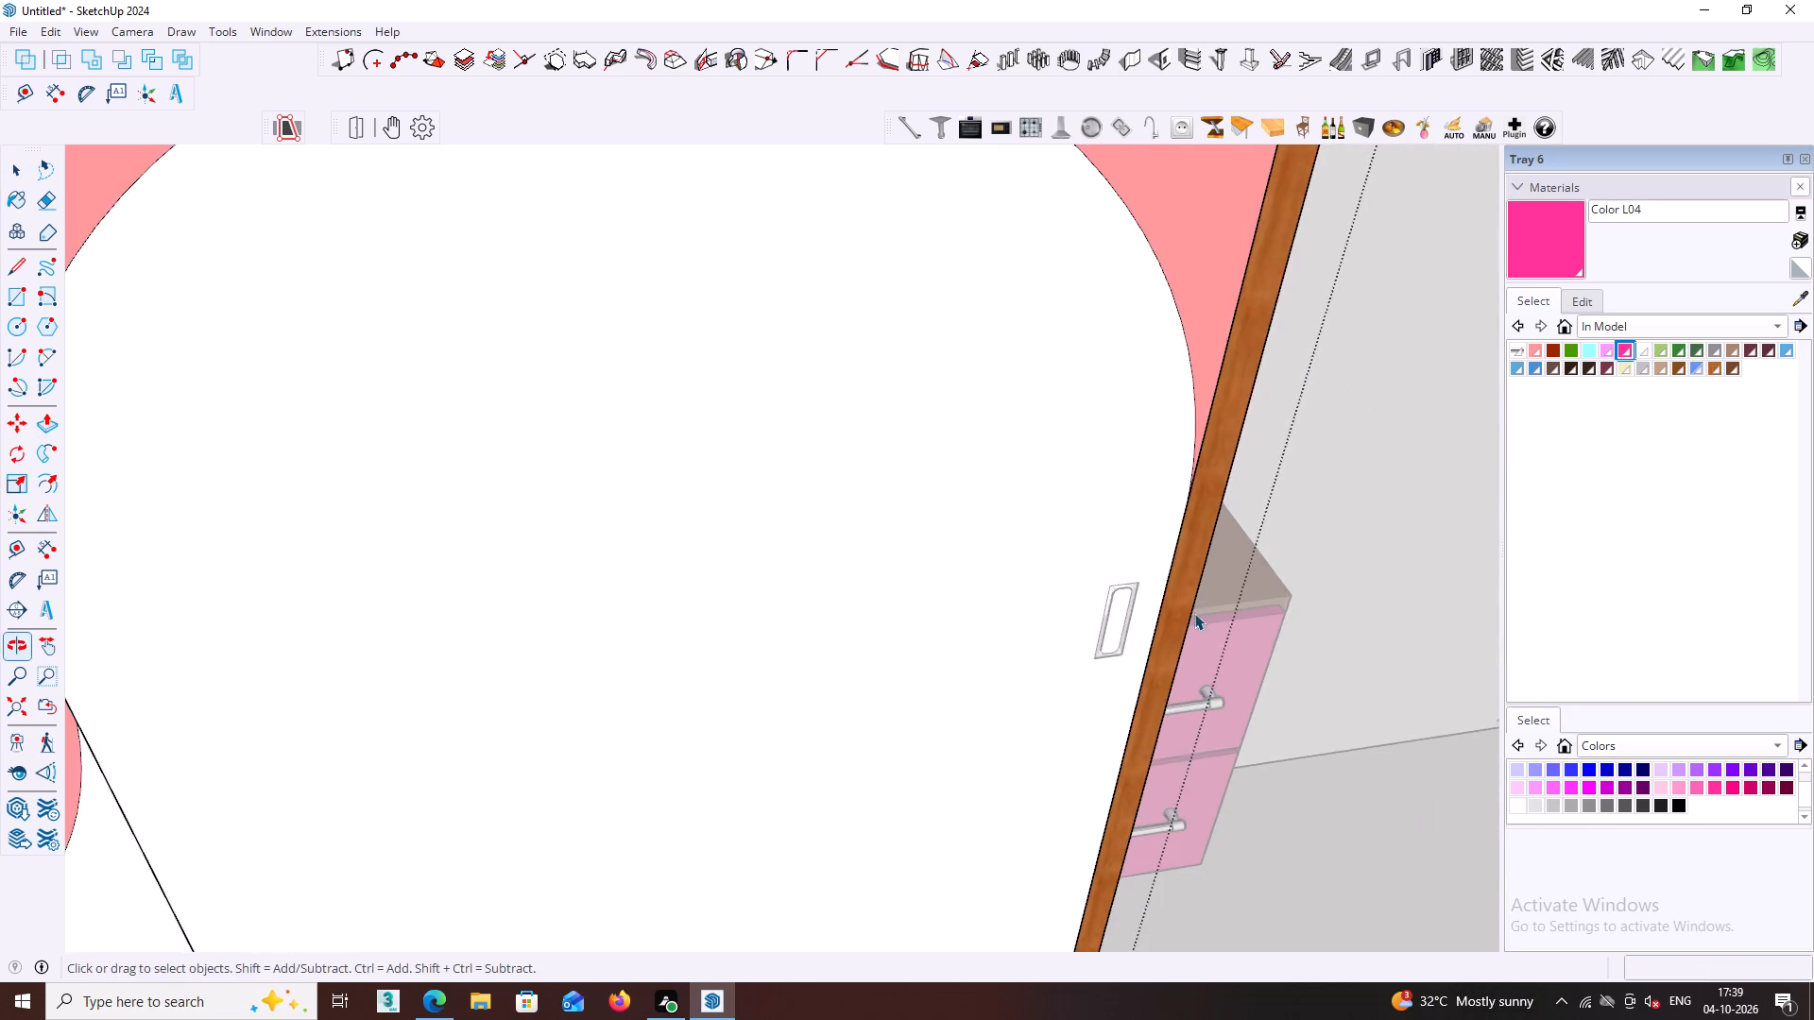
middle_click(1192, 610)
scroll(1194, 613, down, 2)
middle_drag(1222, 633, 1123, 503)
middle_drag(1101, 486, 1090, 451)
key(ctrl+z)
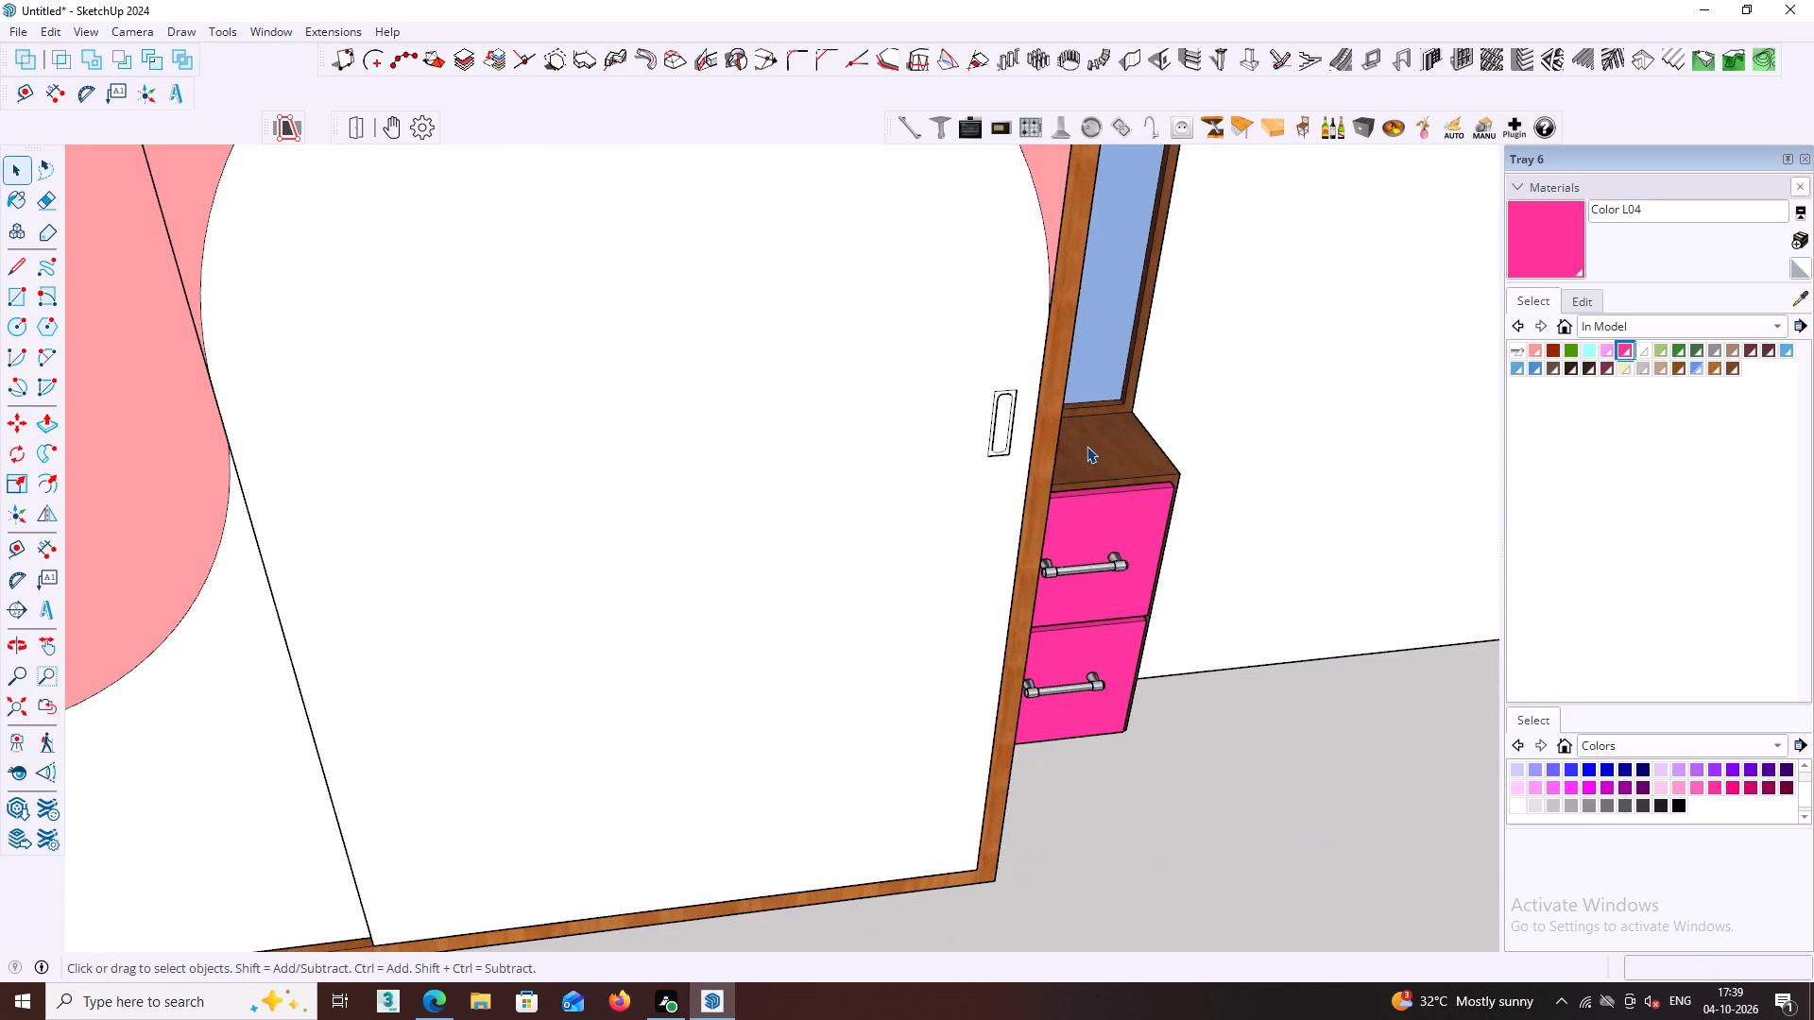
key(ctrl+z)
key(ctrl+z)
key(ctrl+z)
key(ctrl+z)
key(ctrl+z)
key(ctrl+z)
key(ctrl+z)
key(ctrl+z)
key(ctrl+z)
key(ctrl+z)
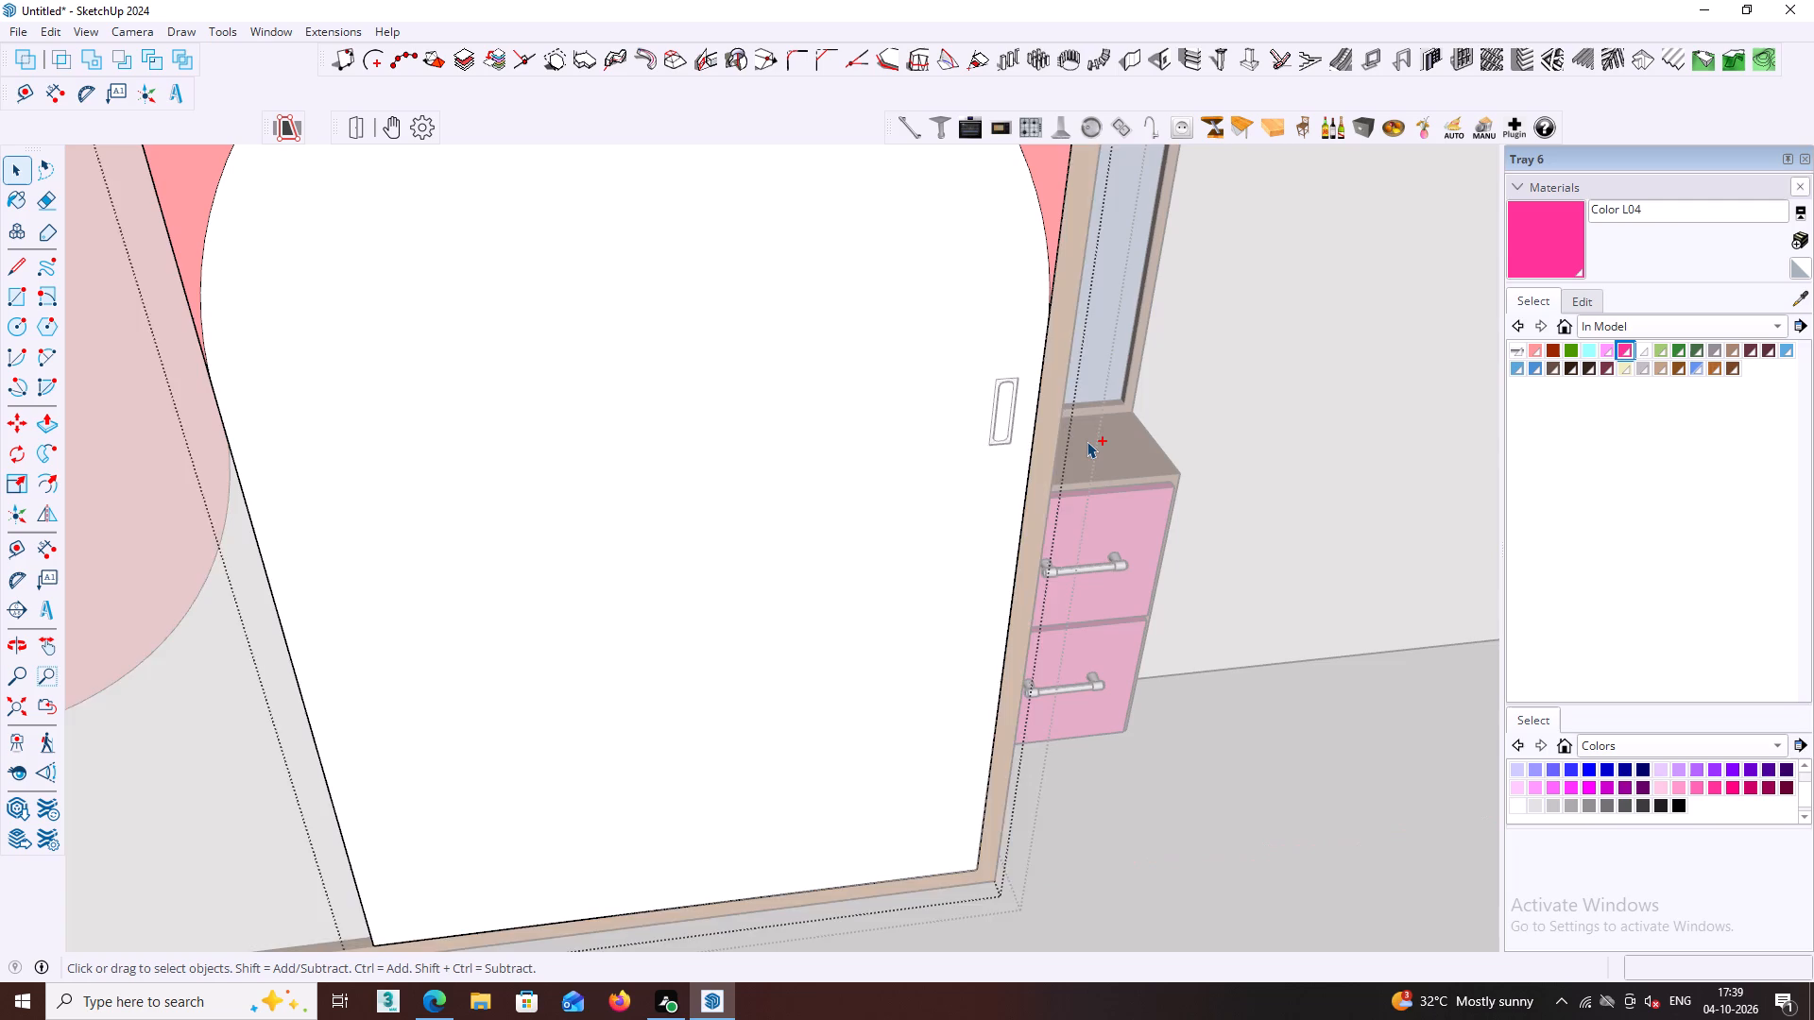
Delete the flush handle lying over the white panel beside the drawers and return to the whole wardrobe.
click(1469, 455)
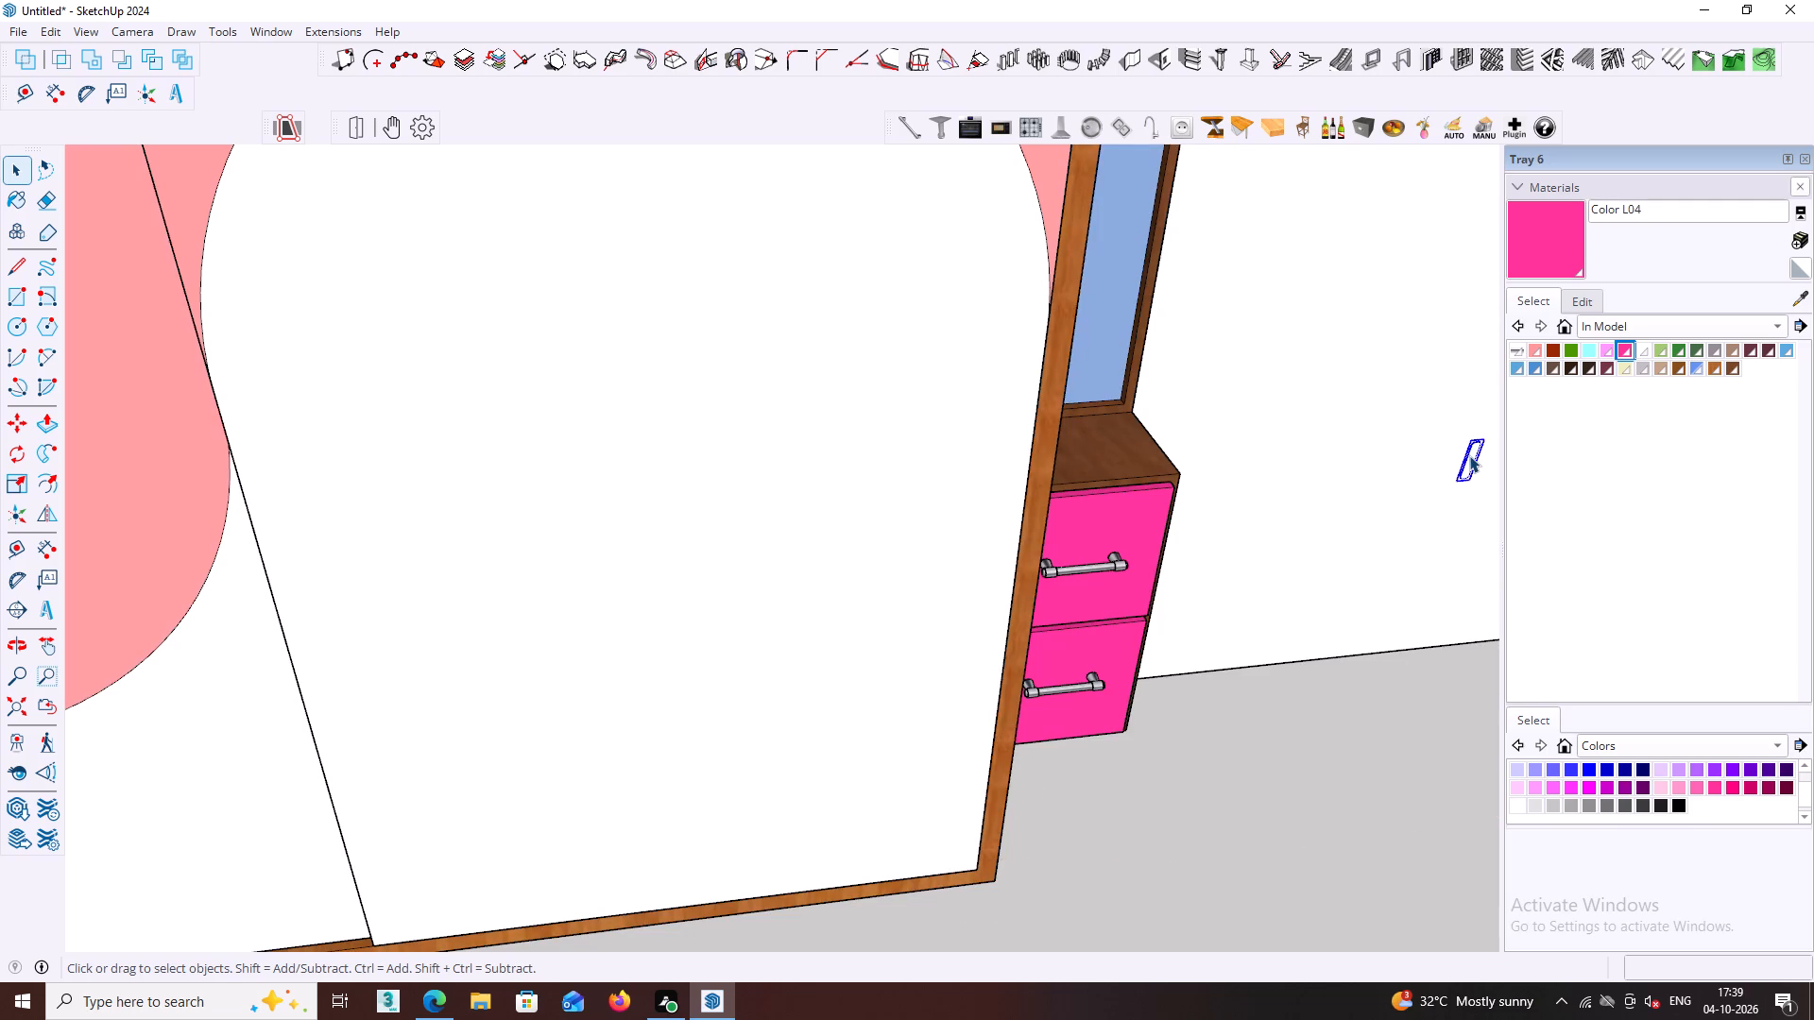
key(Delete)
scroll(1462, 452, down, 14)
middle_click(1441, 465)
middle_click(1441, 457)
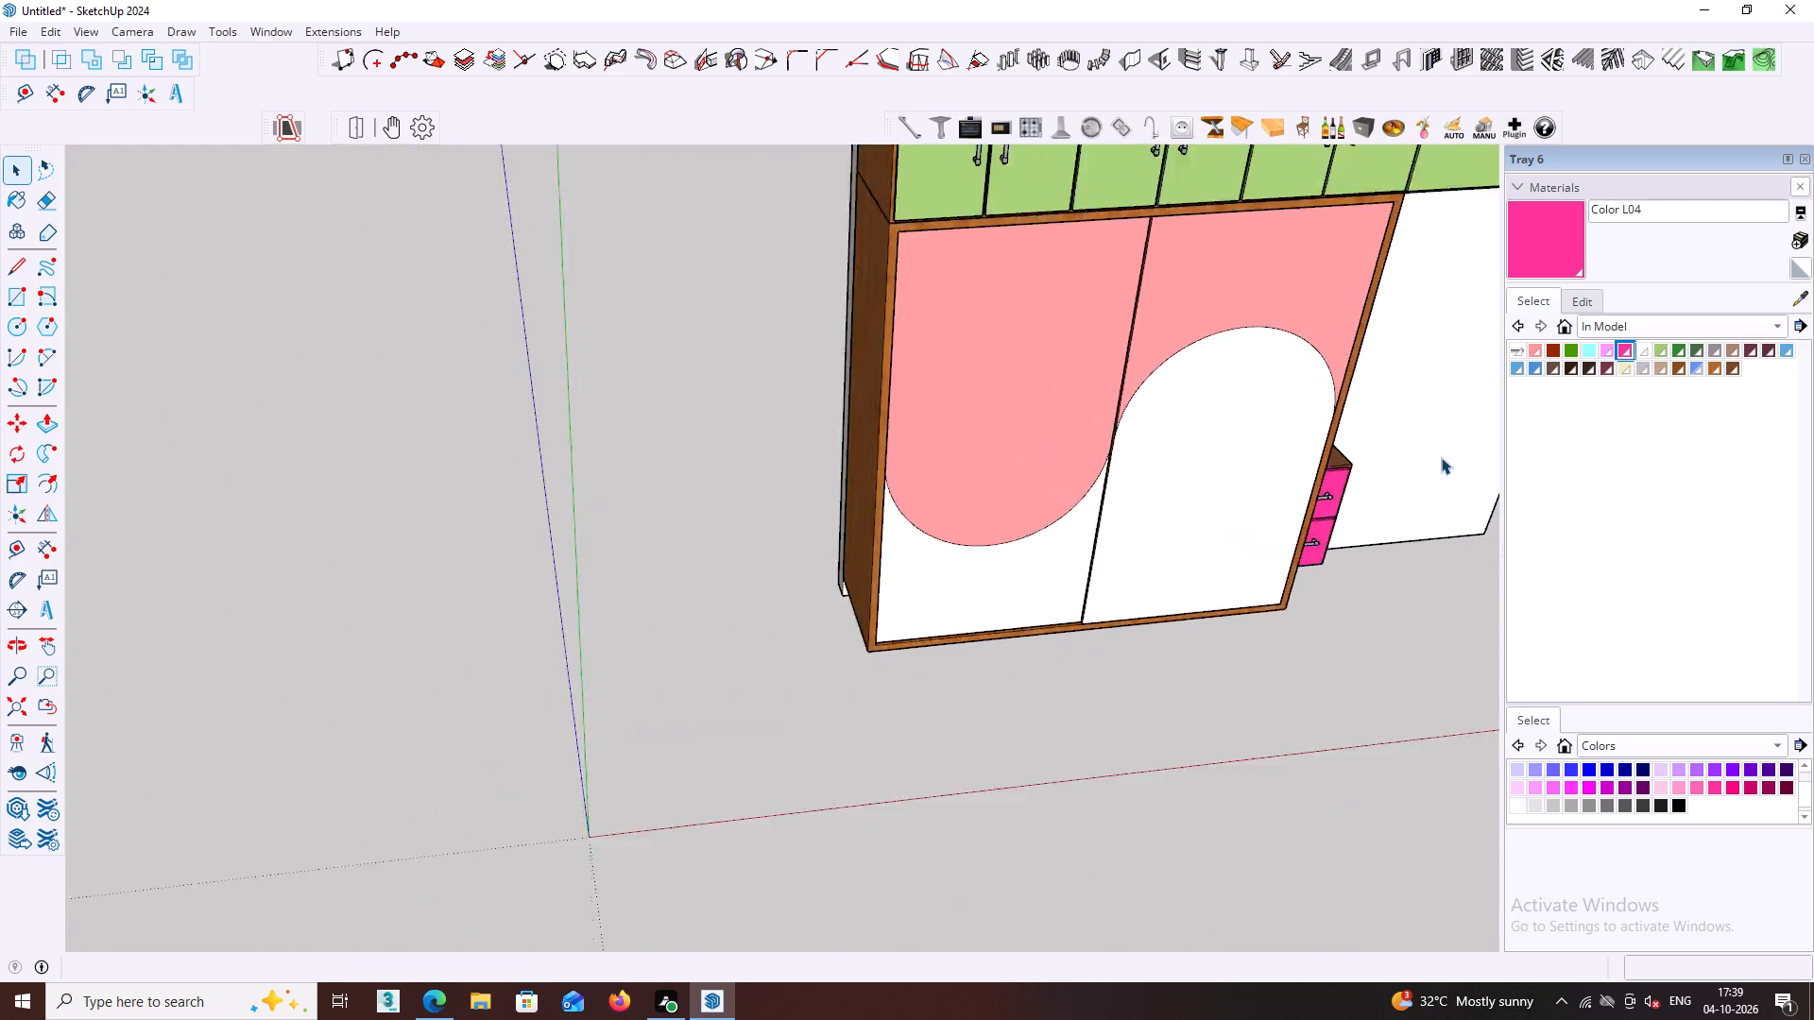
middle_click(1441, 457)
scroll(1441, 457, down, 4)
middle_click(1436, 449)
middle_drag(1413, 452, 1434, 438)
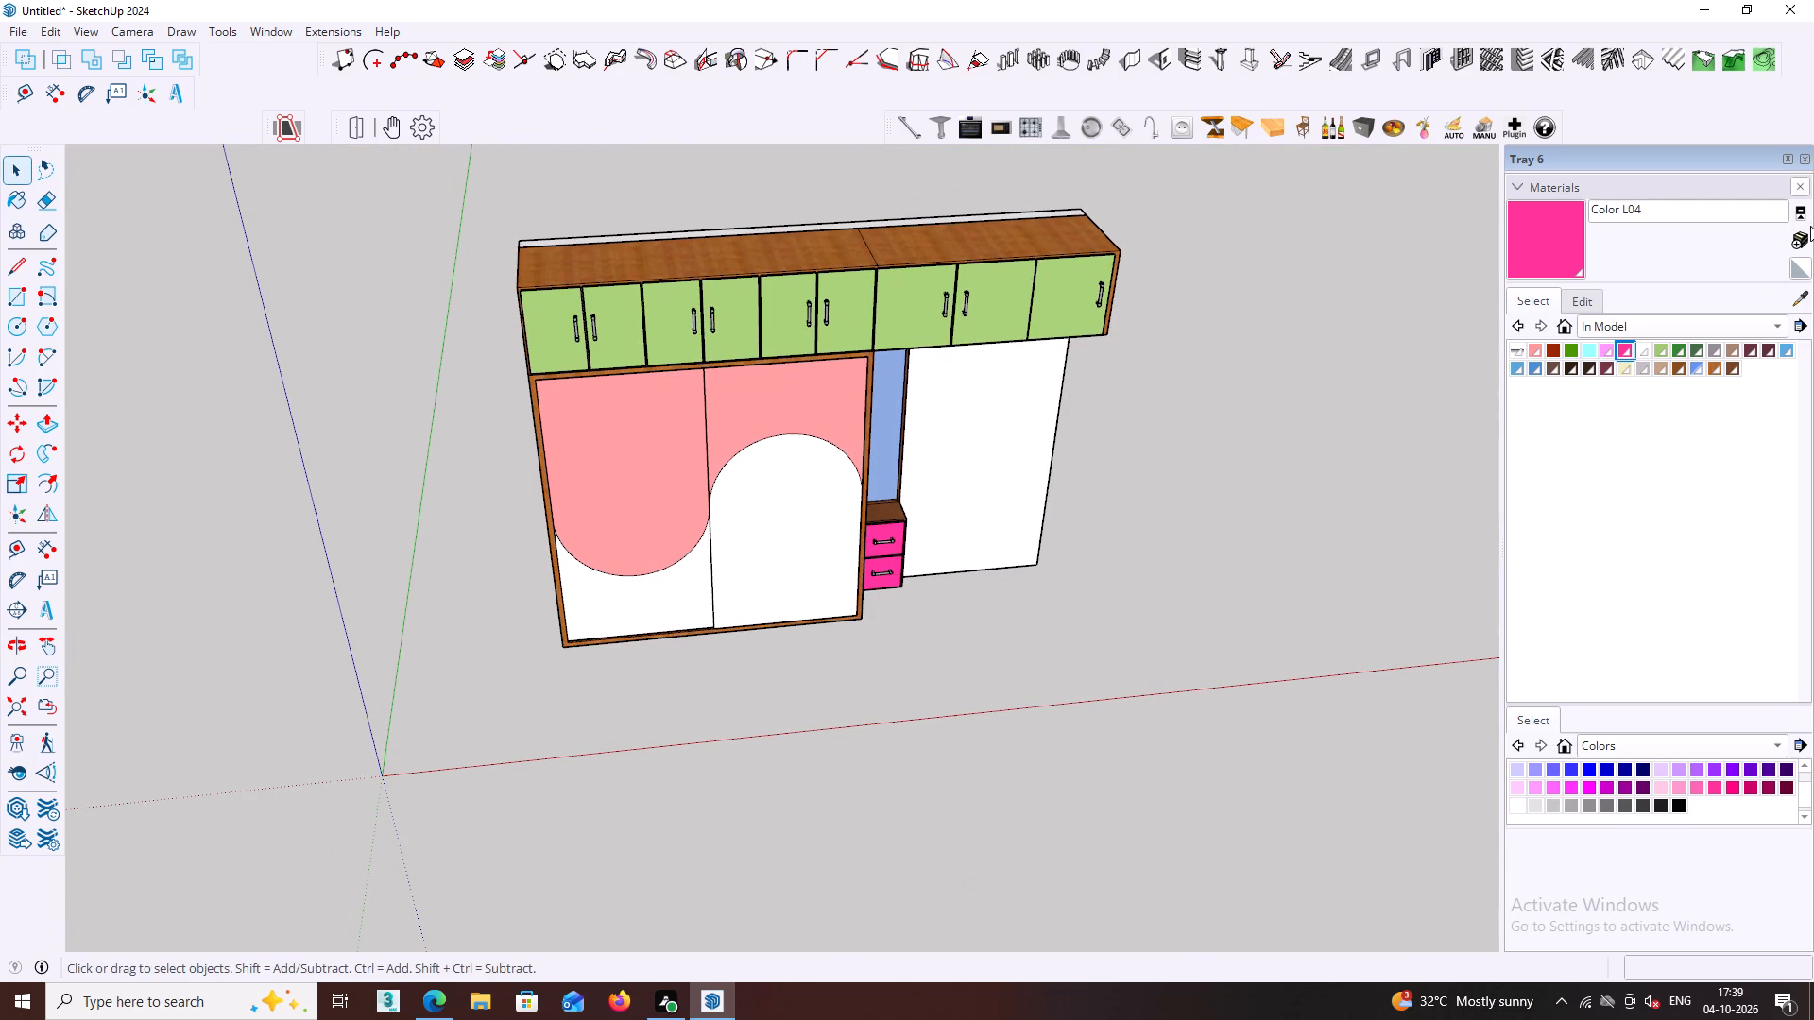
Search the 3D Warehouse for "SLIDING DOOR HANDLE".
click(275, 37)
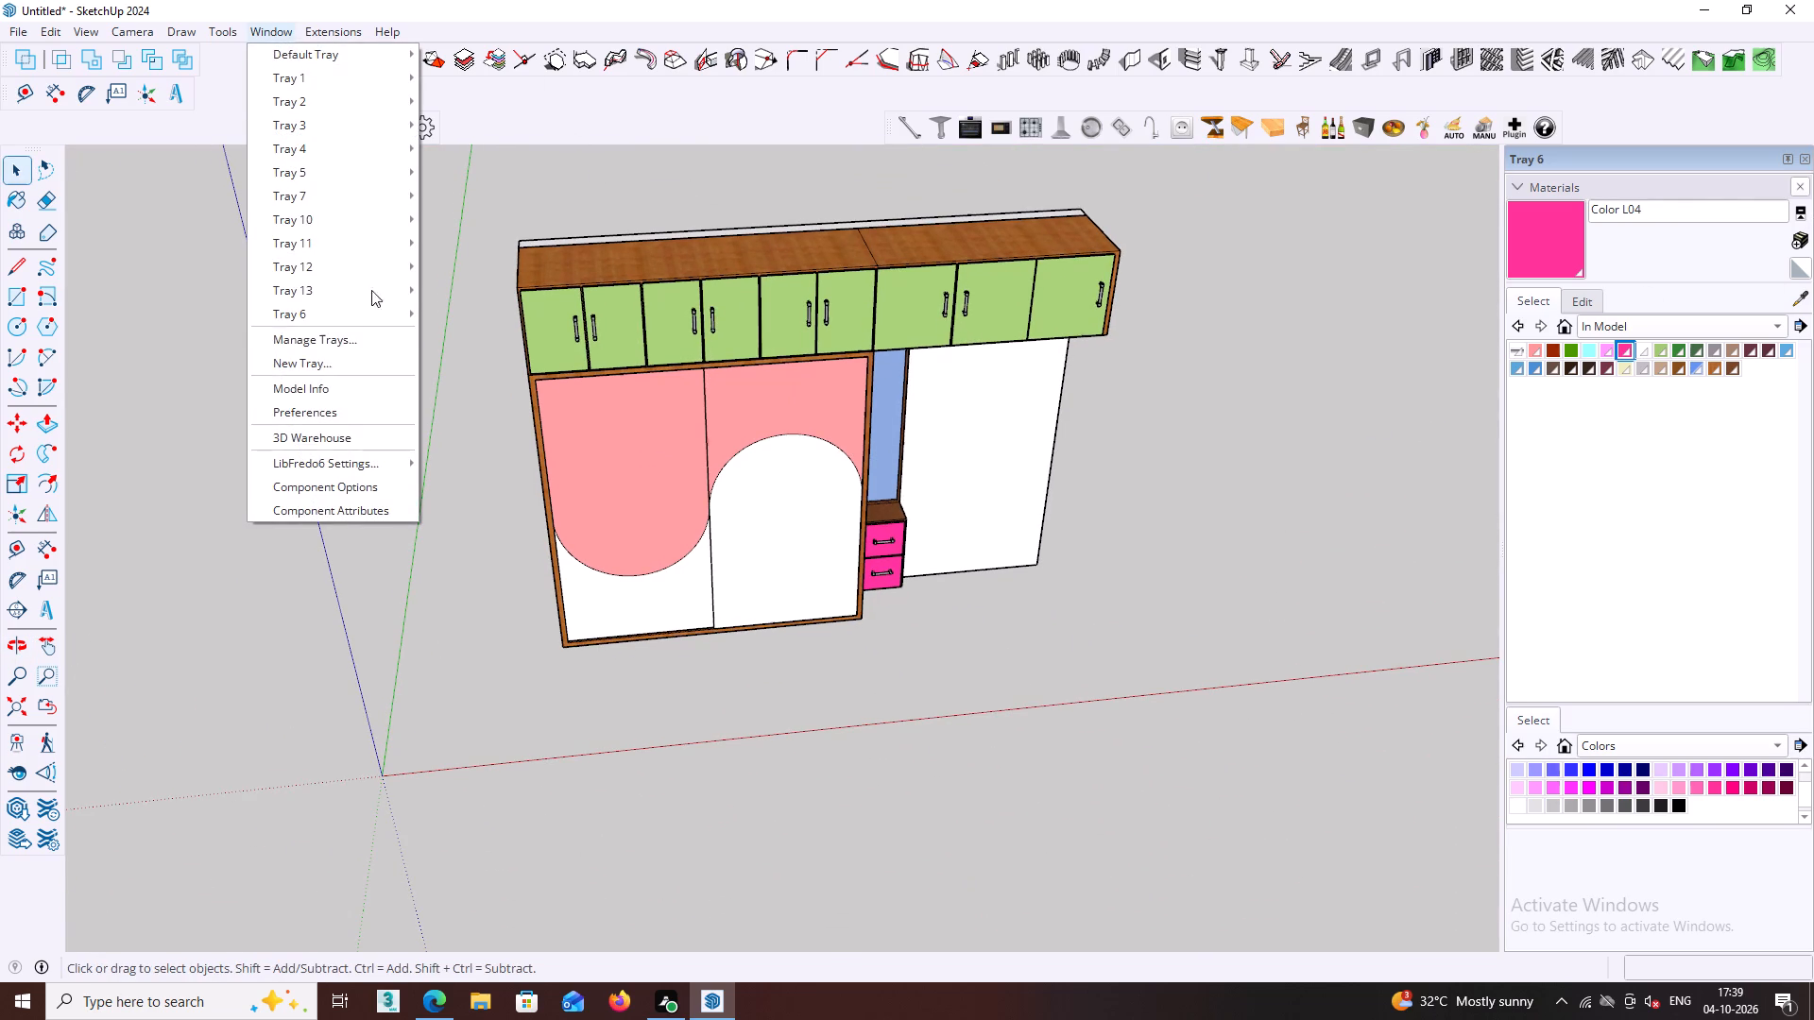
click(320, 438)
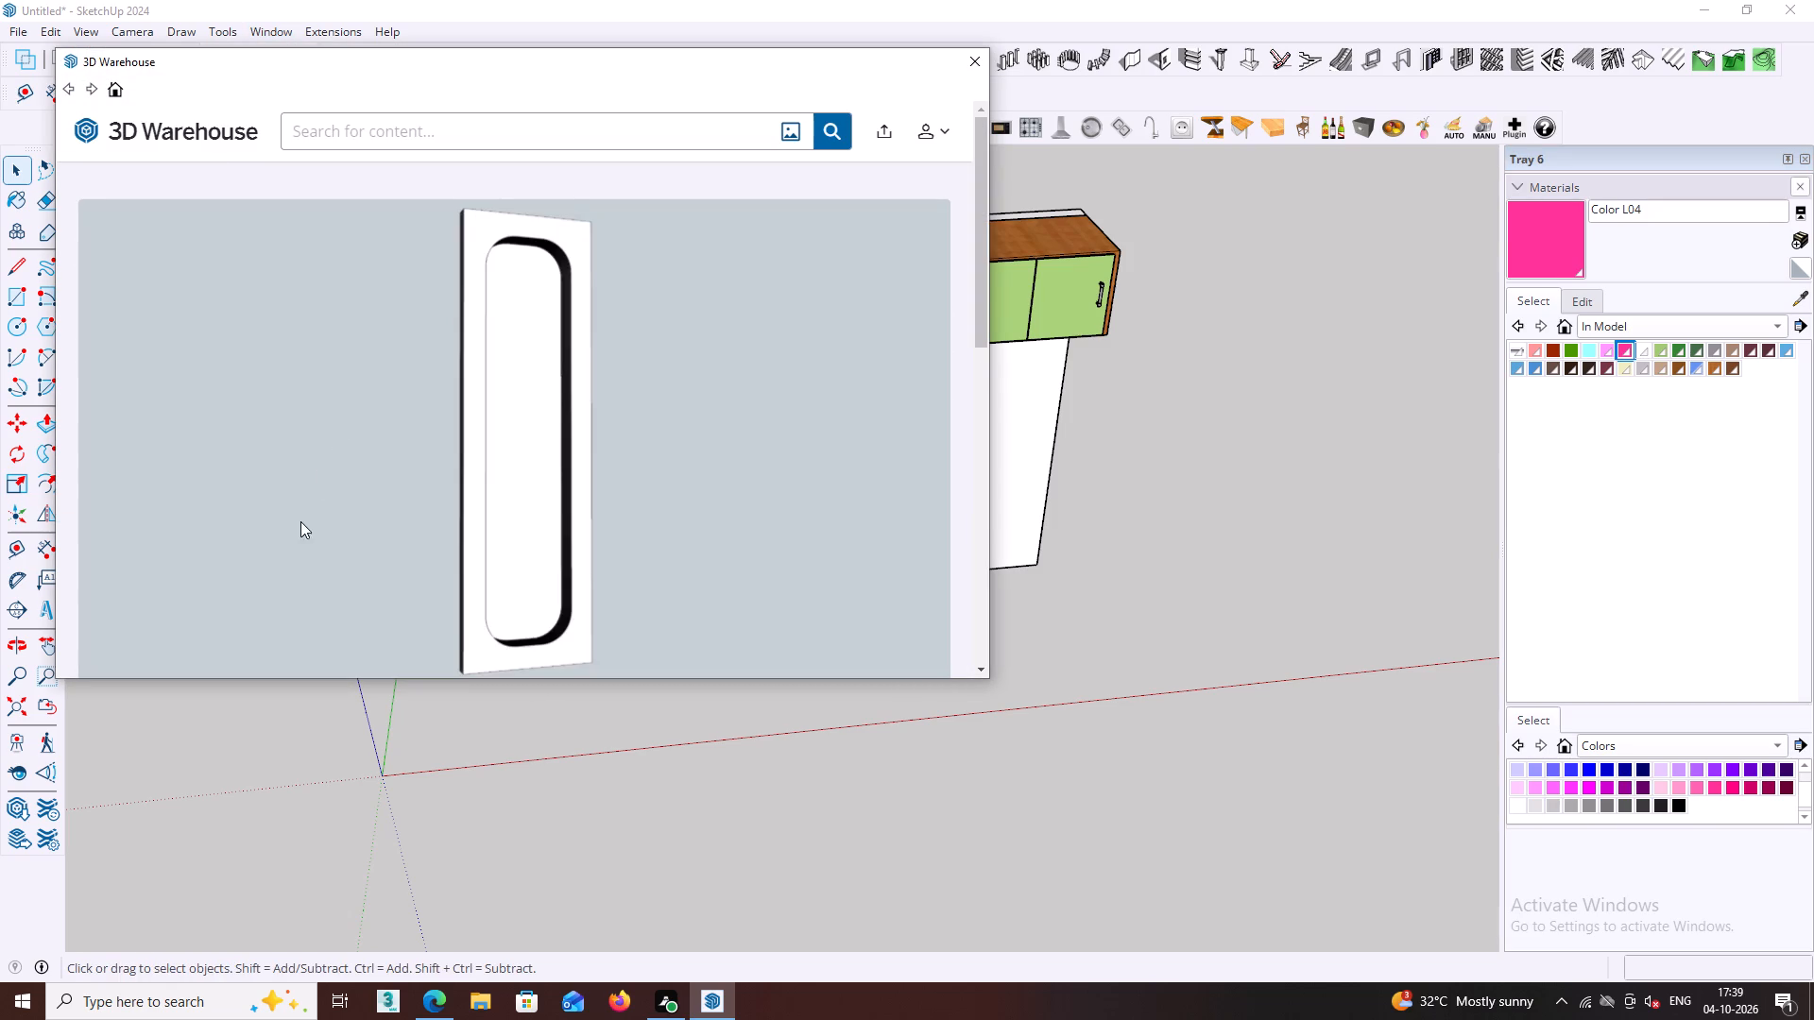
scroll(511, 413, down, 2)
click(658, 126)
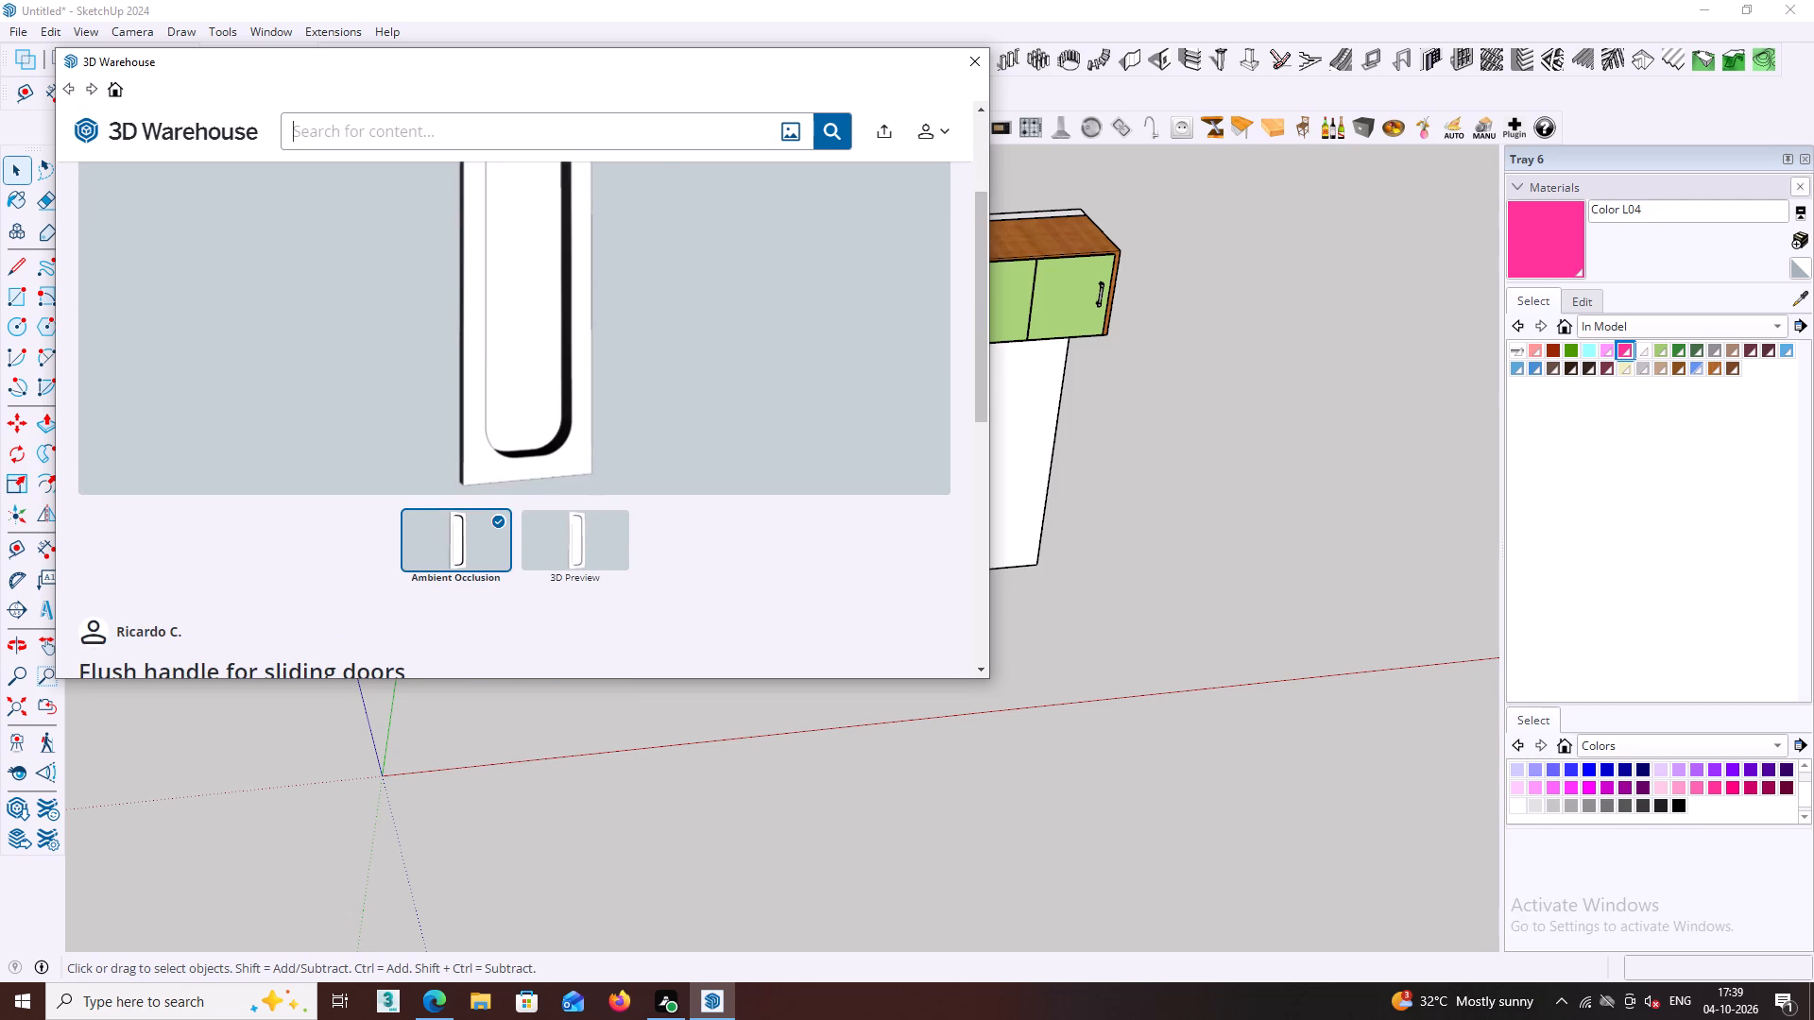
key(s)
text(LIDING)
key(space)
text(DOOR)
key(space)
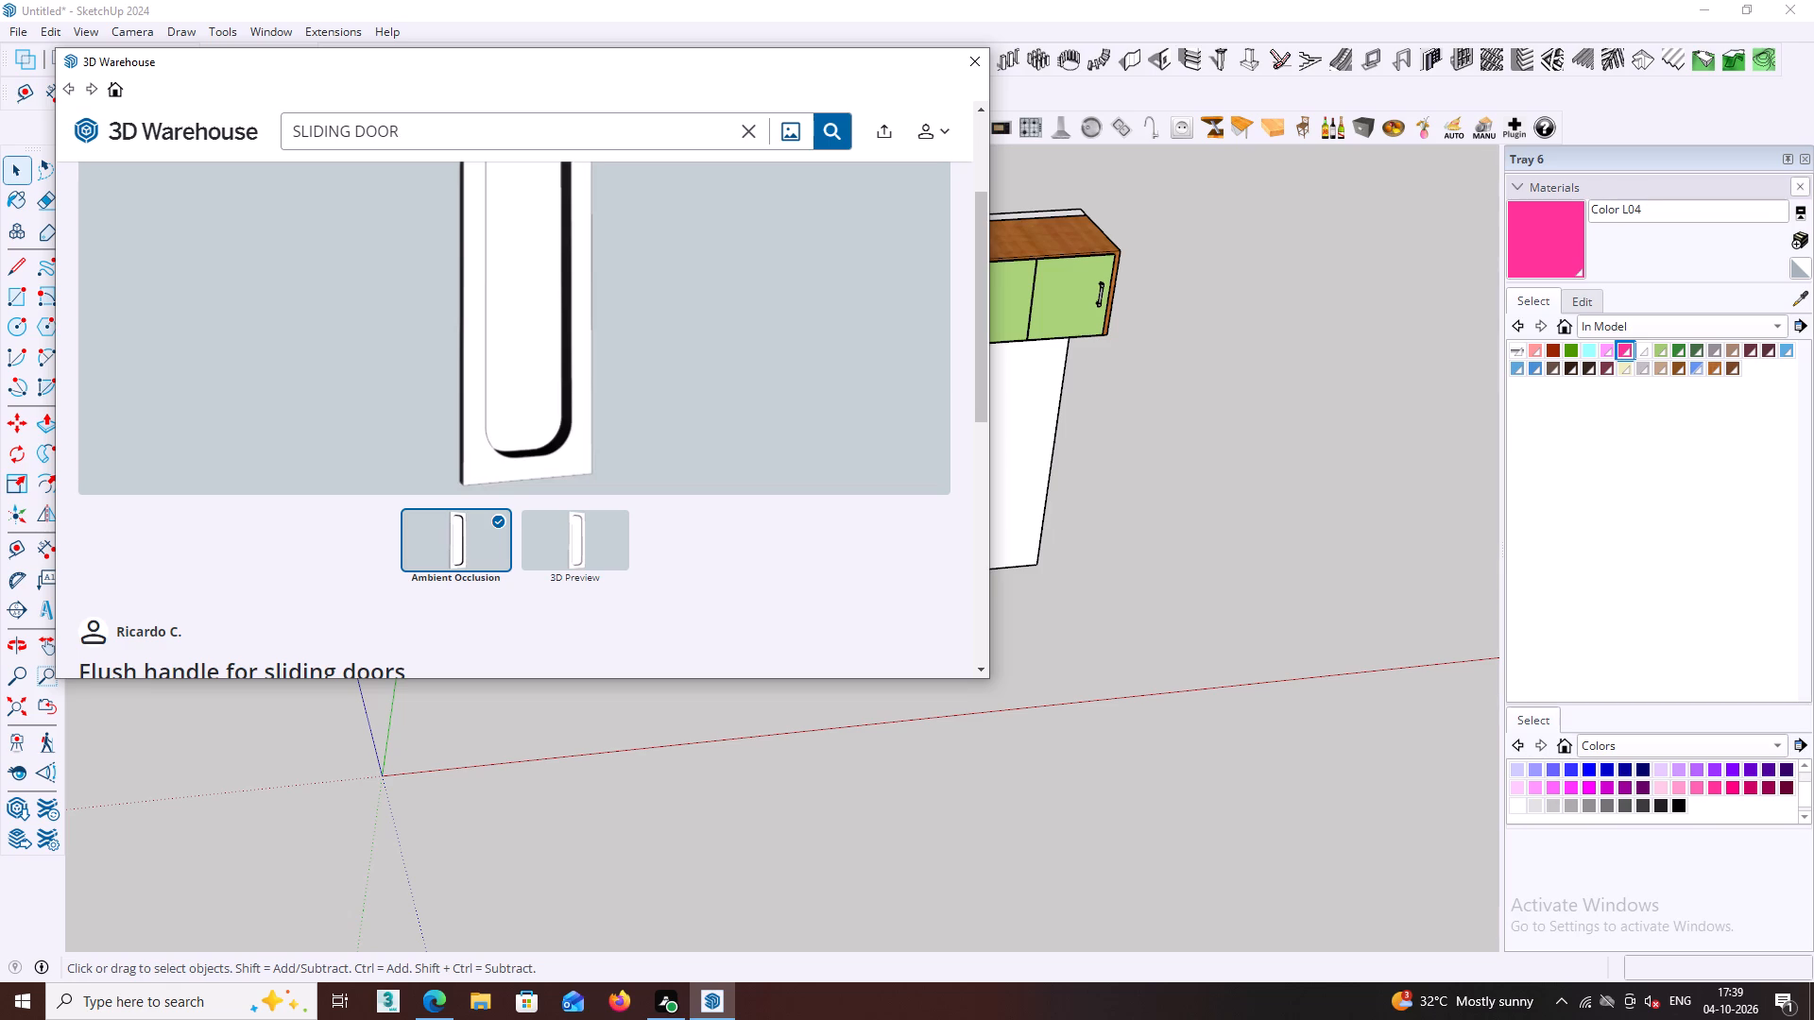
text(HANDLE)
scroll(726, 423, down, 2)
scroll(673, 377, up, 2)
scroll(804, 571, down, 3)
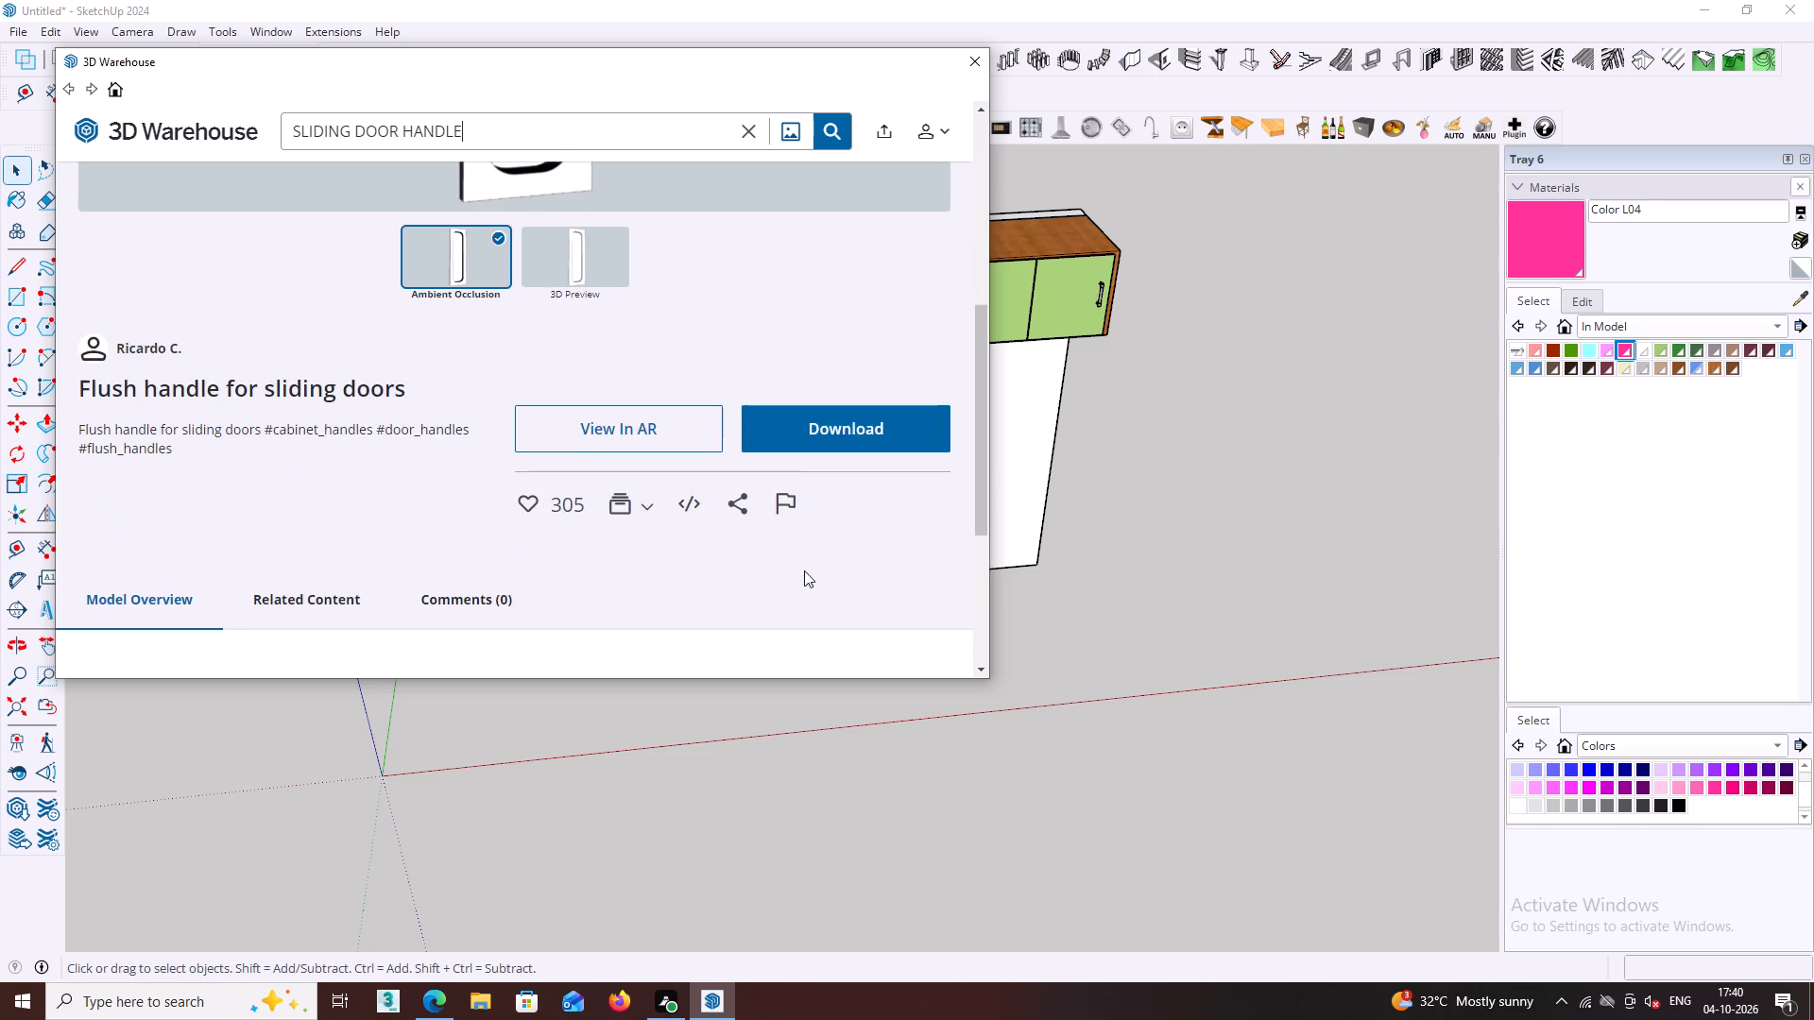
scroll(706, 333, up, 2)
scroll(703, 268, down, 3)
scroll(686, 319, up, 1)
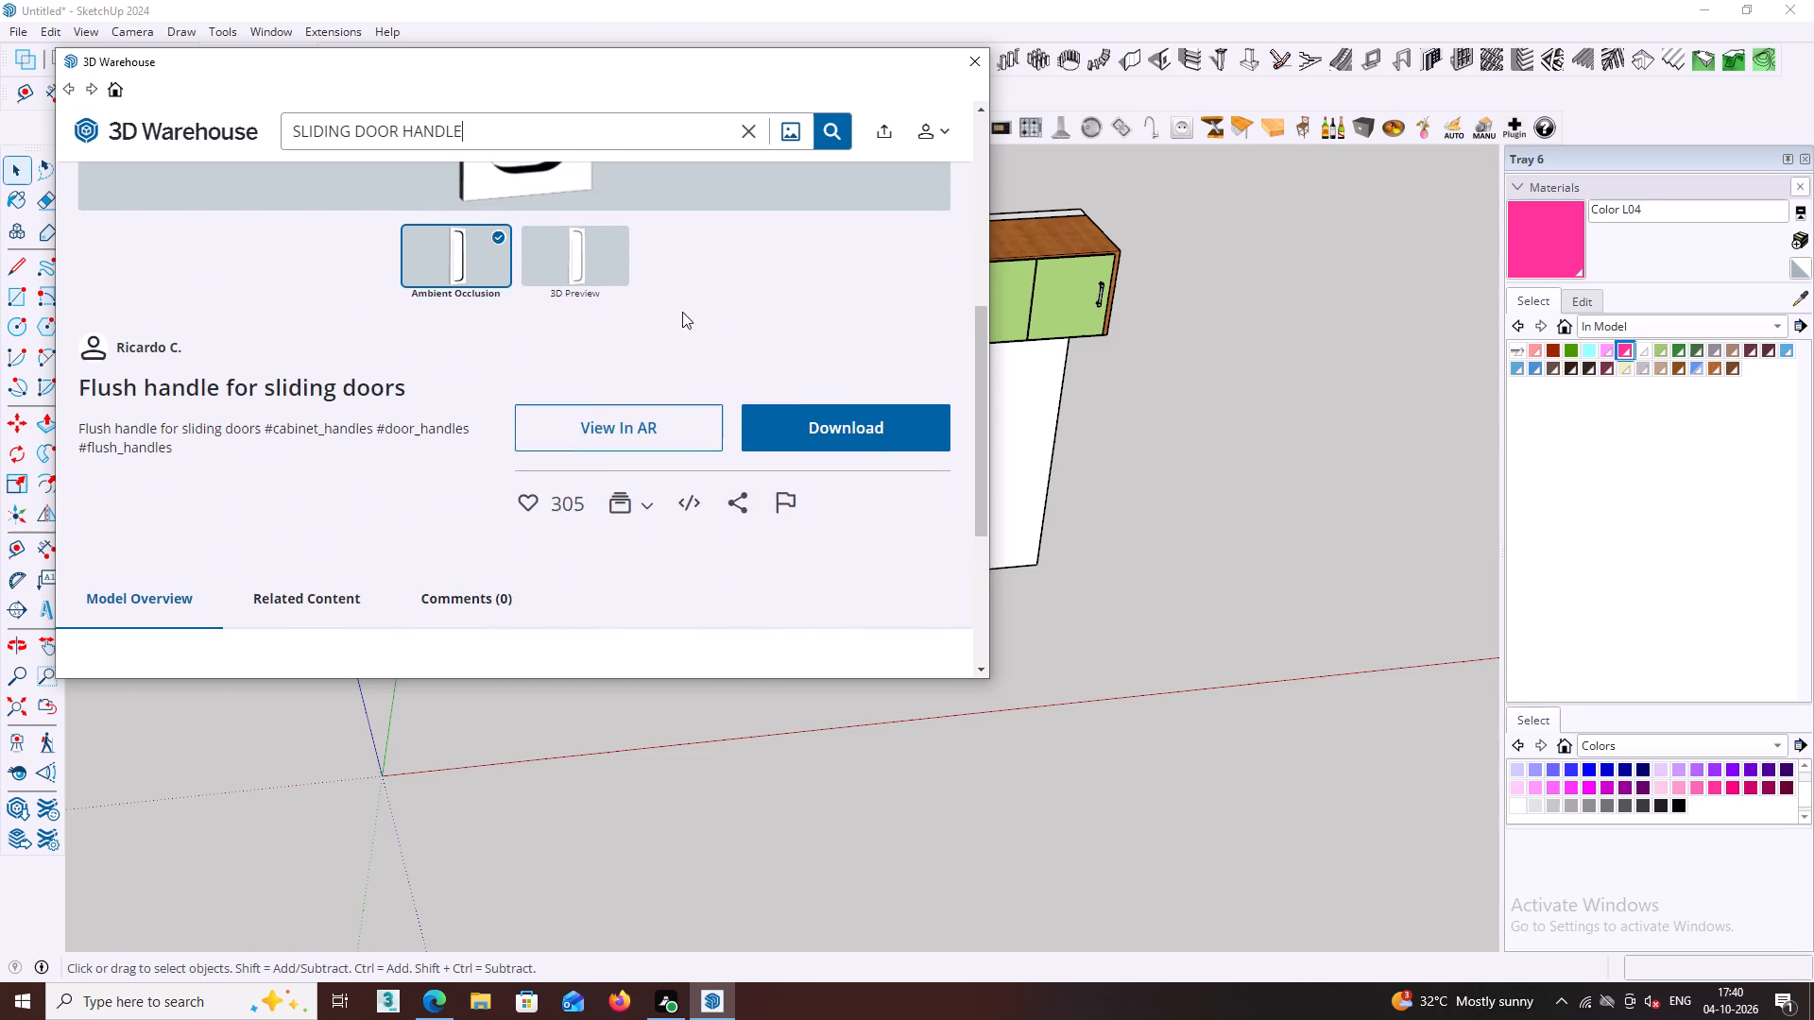
scroll(688, 261, up, 1)
click(644, 116)
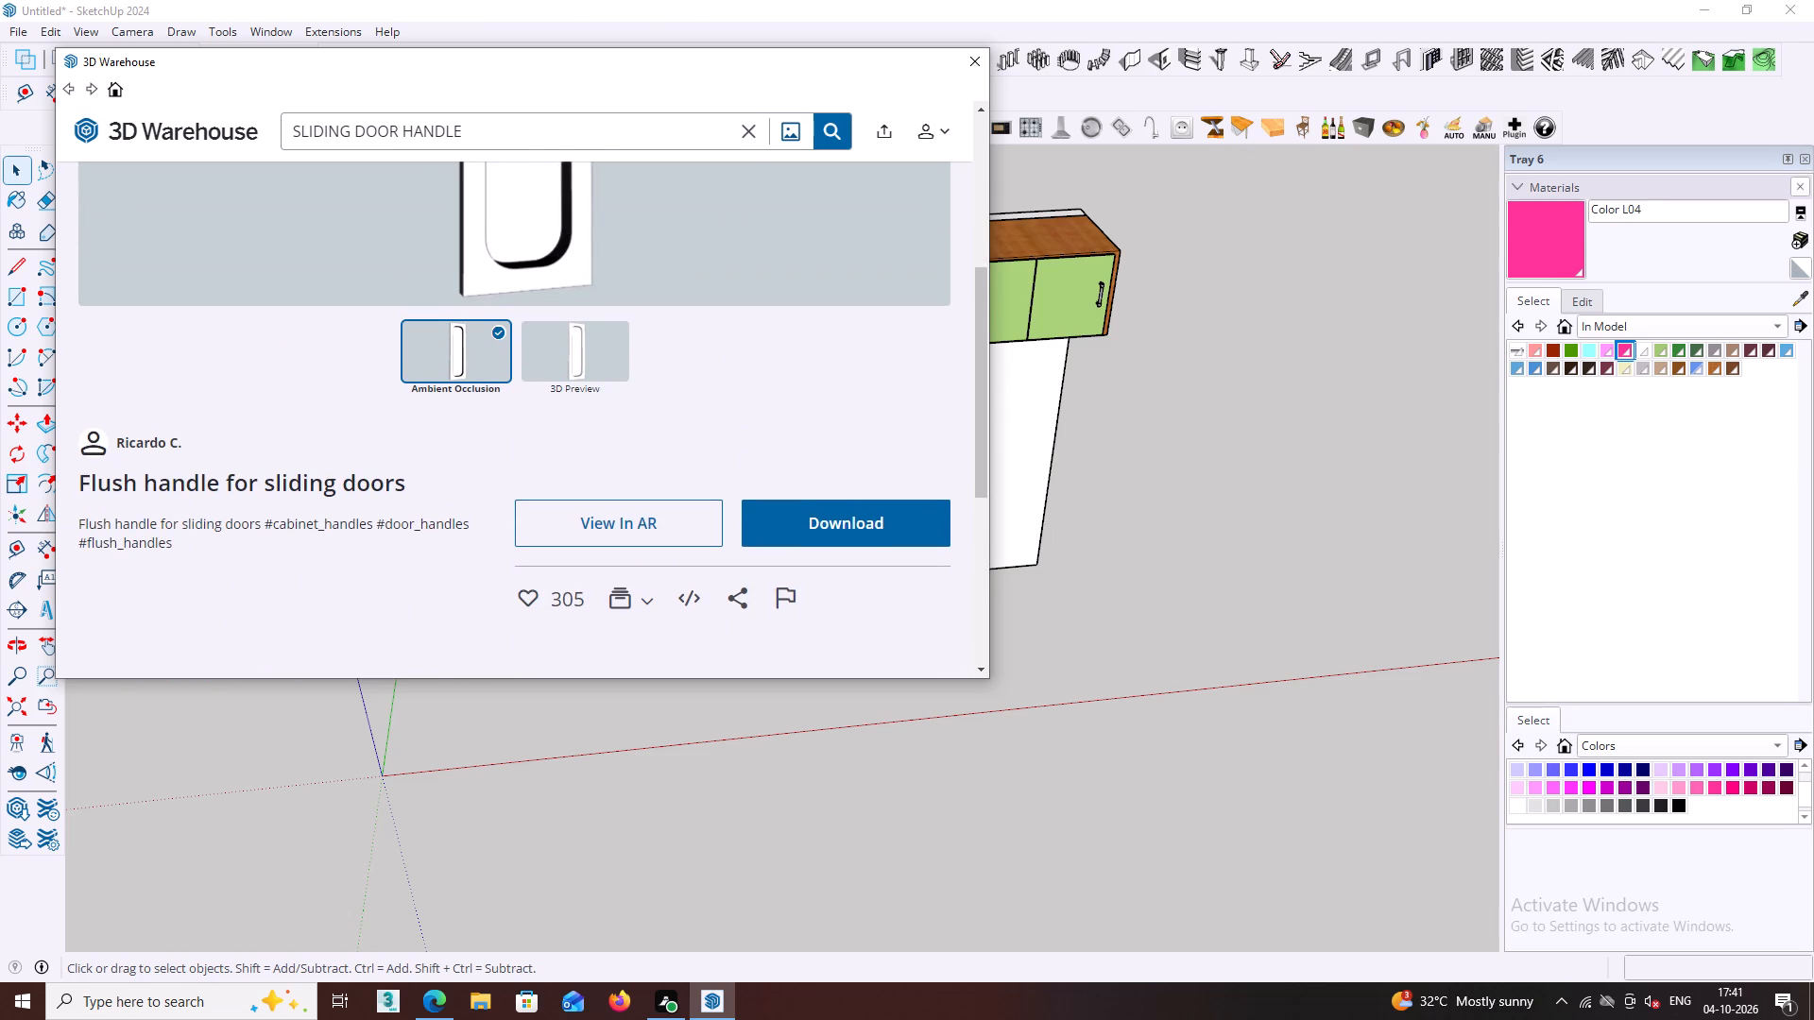
key(Return)
Find the wooden "sliding door handle" model among the search results and request its download.
scroll(663, 401, down, 2)
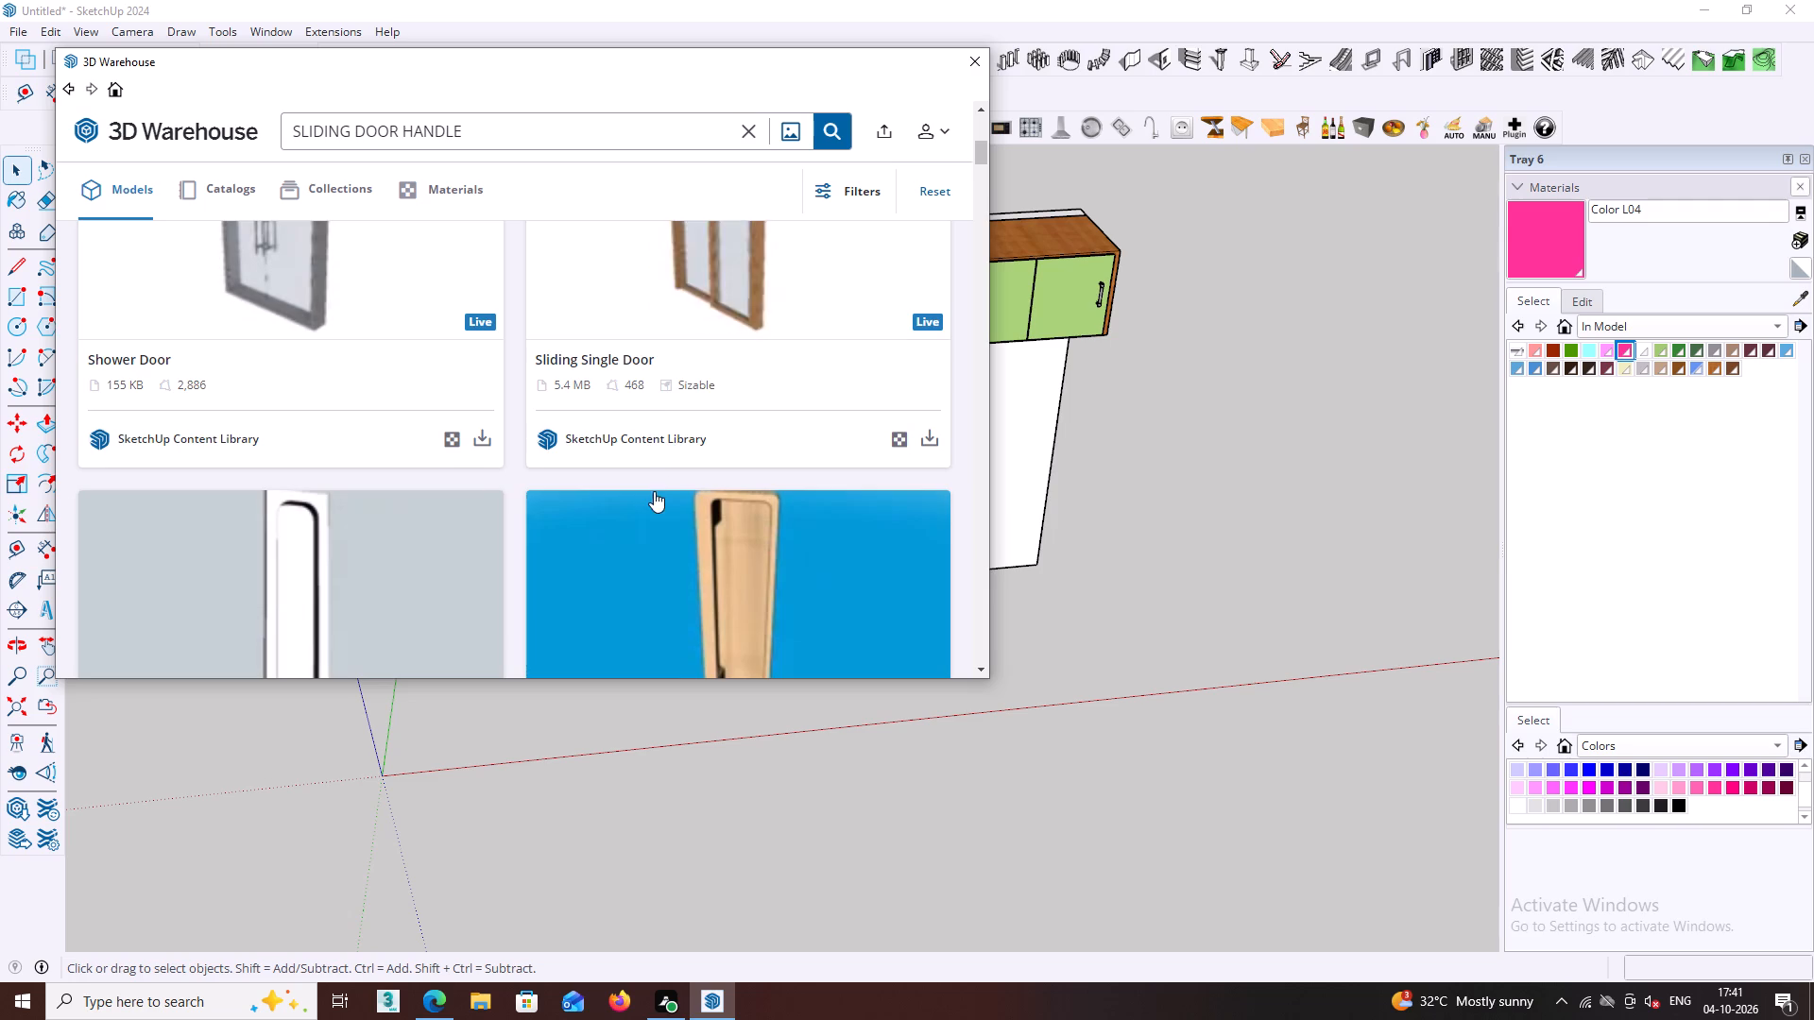
scroll(654, 493, down, 3)
click(713, 404)
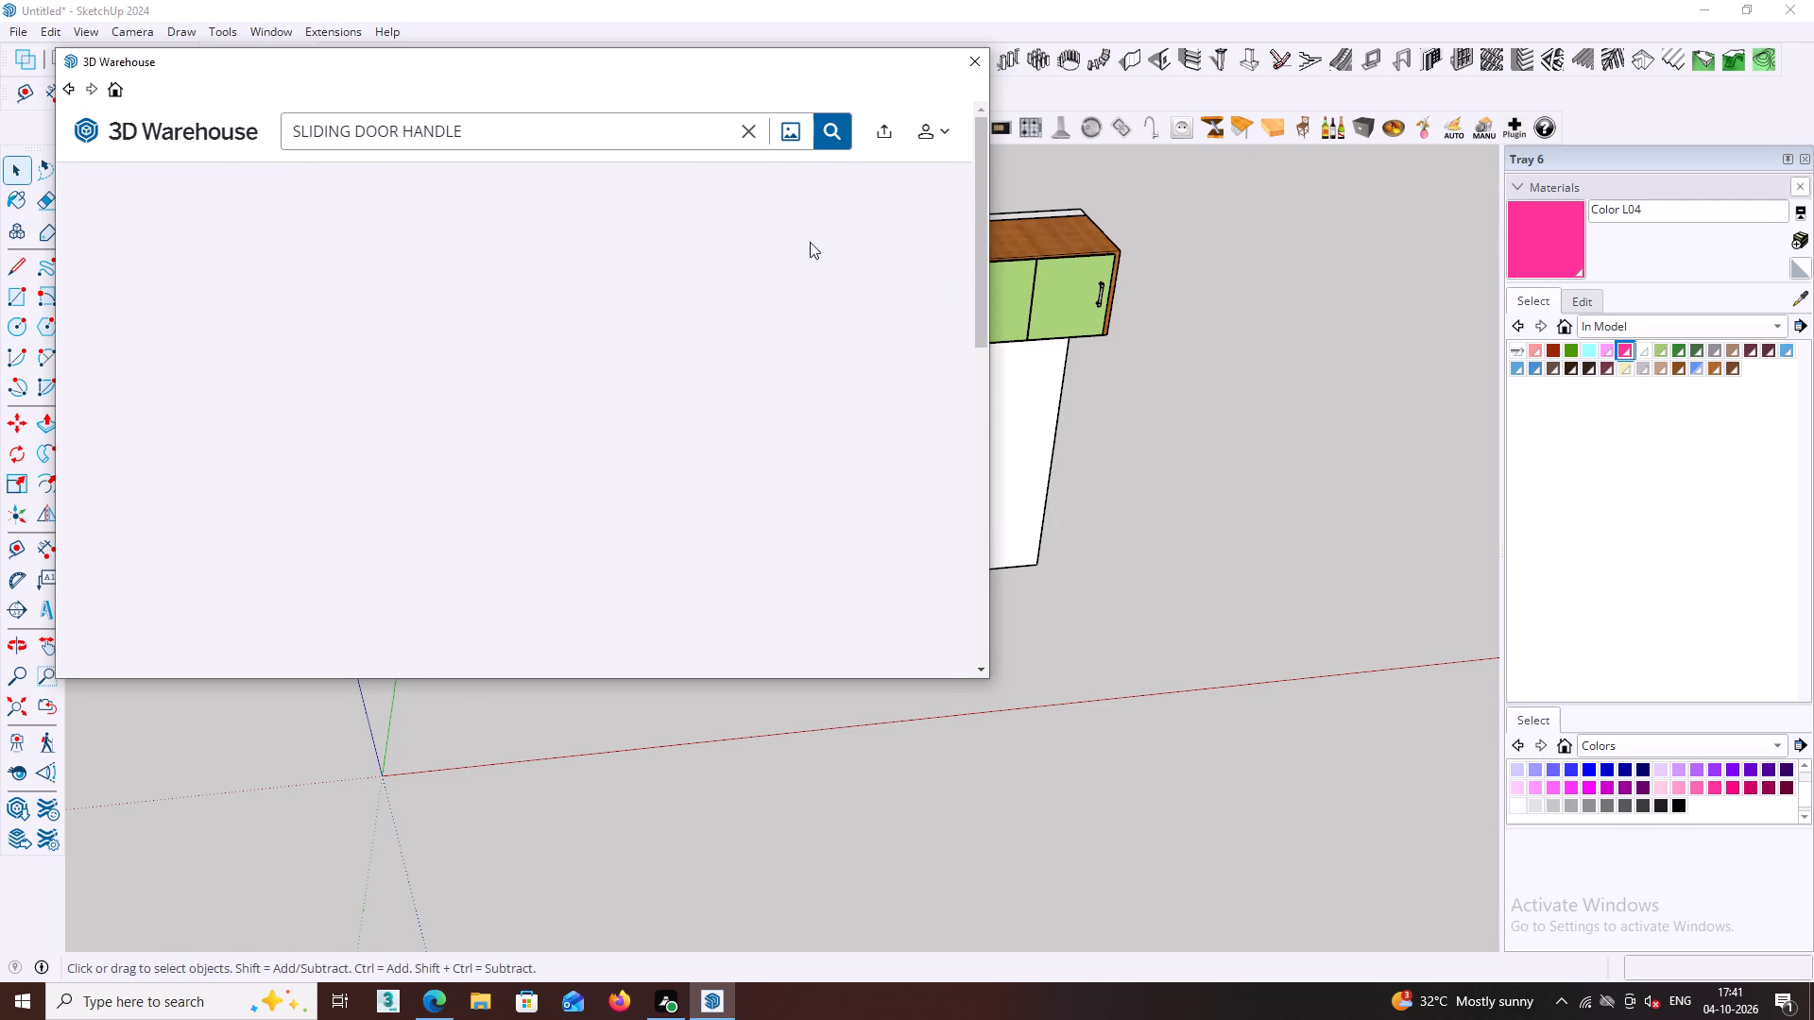
scroll(751, 358, down, 4)
click(831, 524)
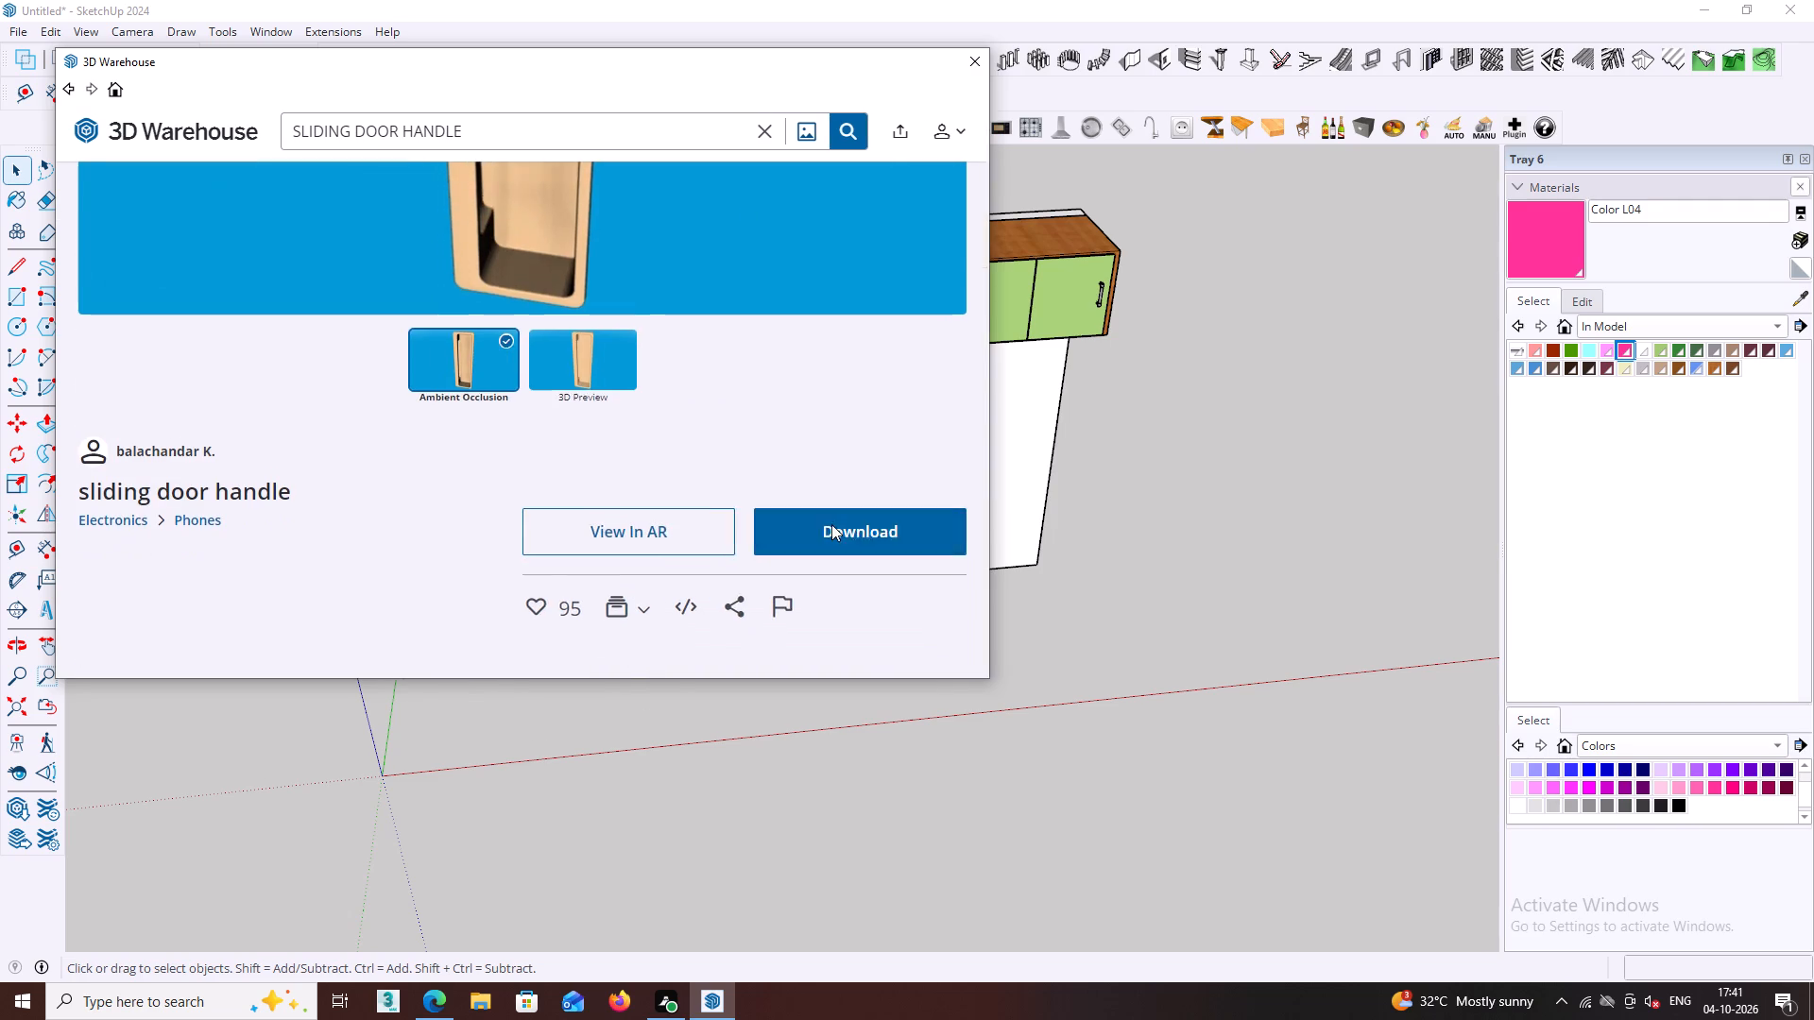
Play the short video that unlocks five more downloads, skip its remainder when possible, and close the limit notice.
scroll(683, 488, down, 4)
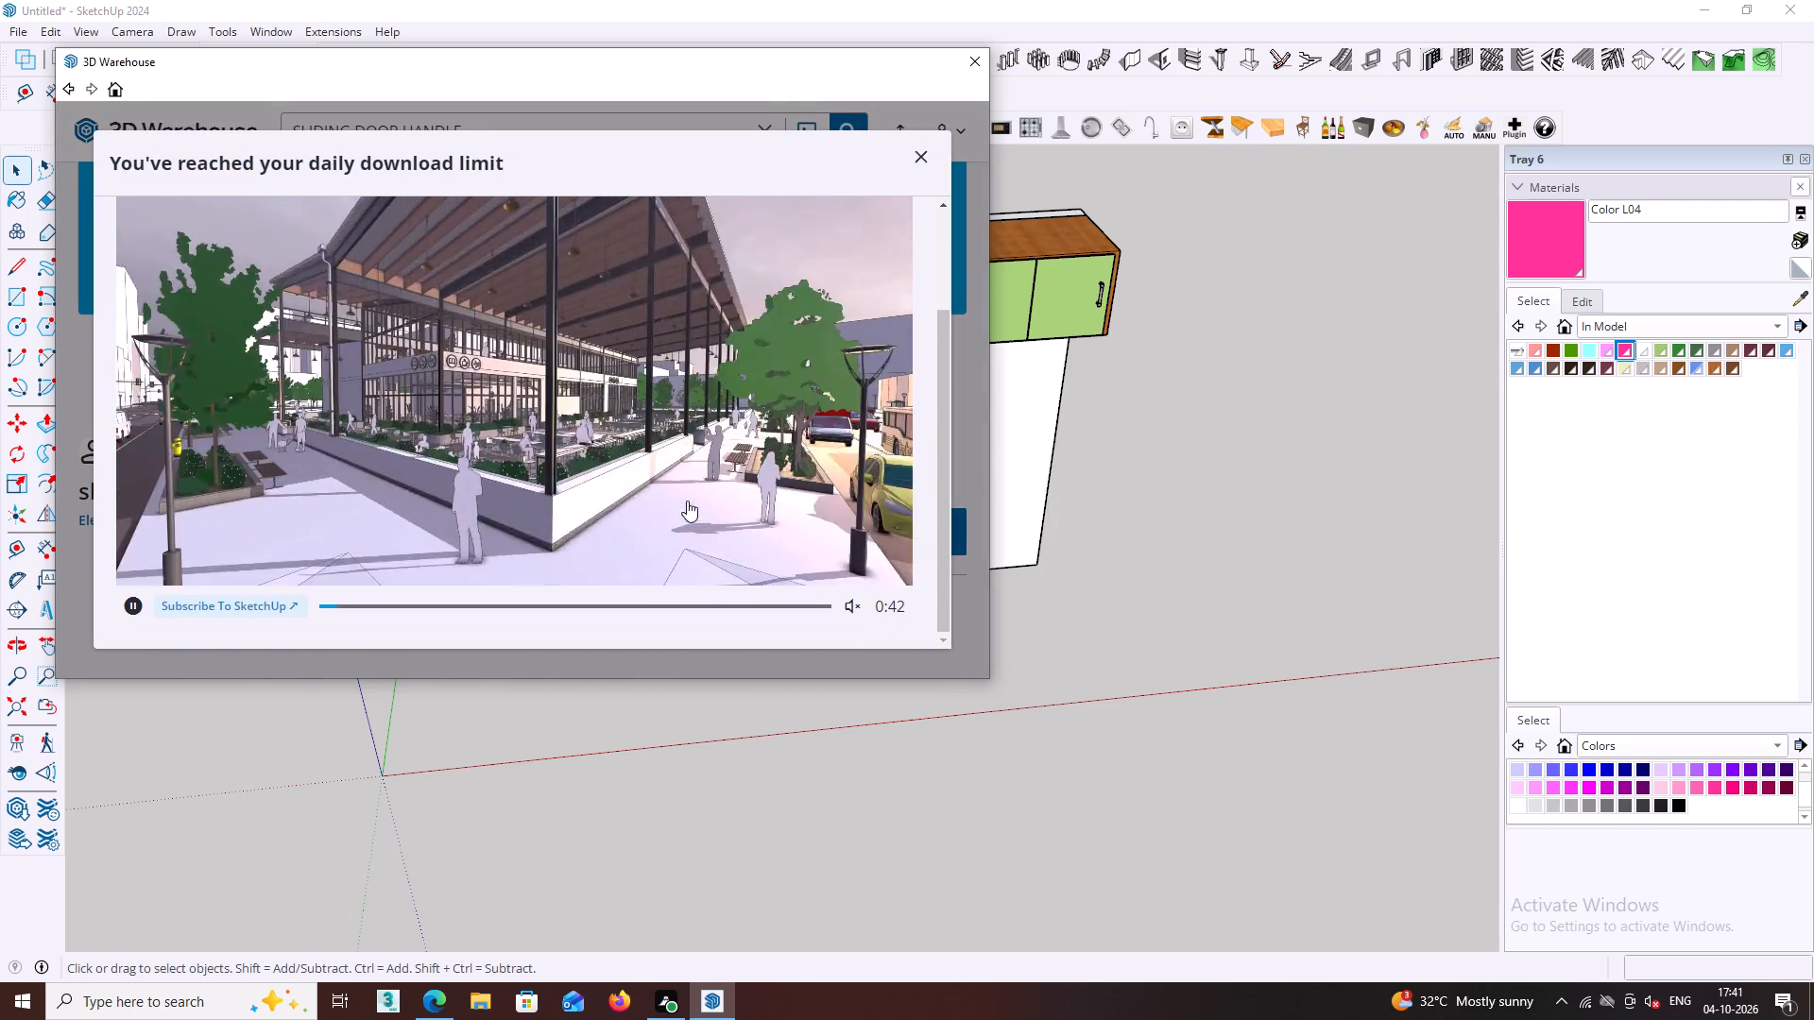
scroll(687, 501, down, 3)
middle_click(687, 501)
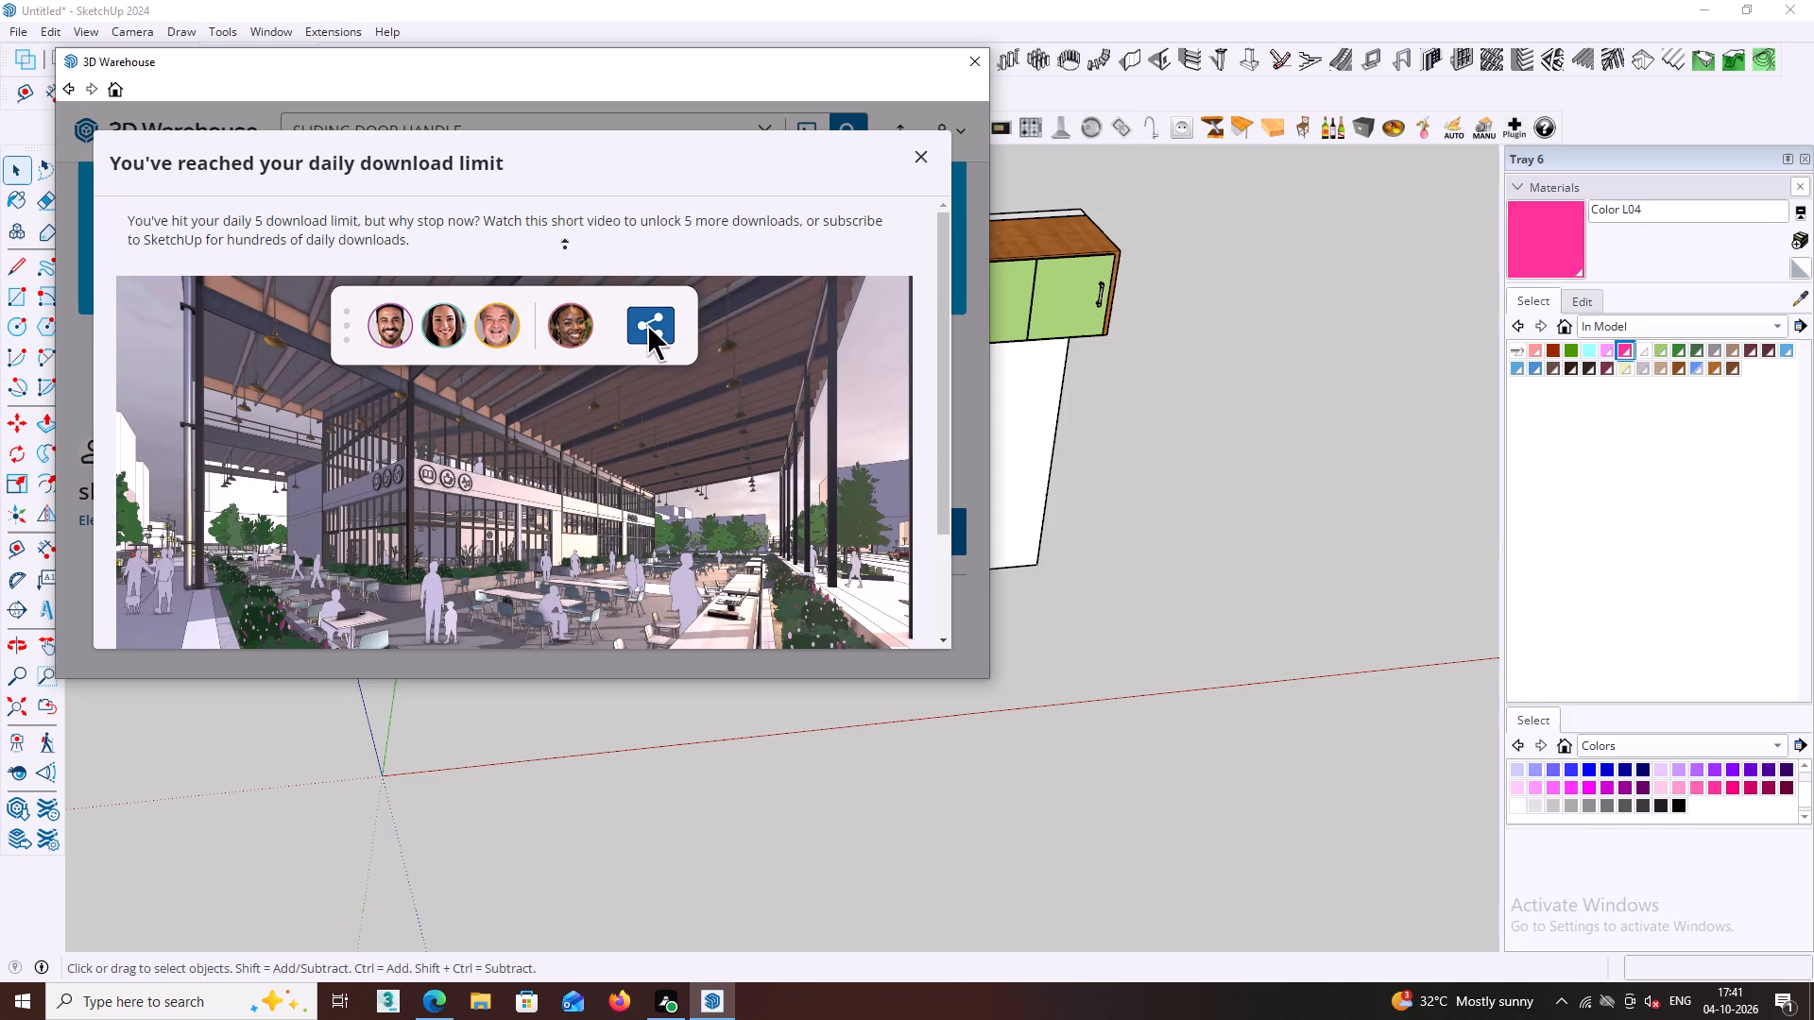
scroll(771, 408, down, 9)
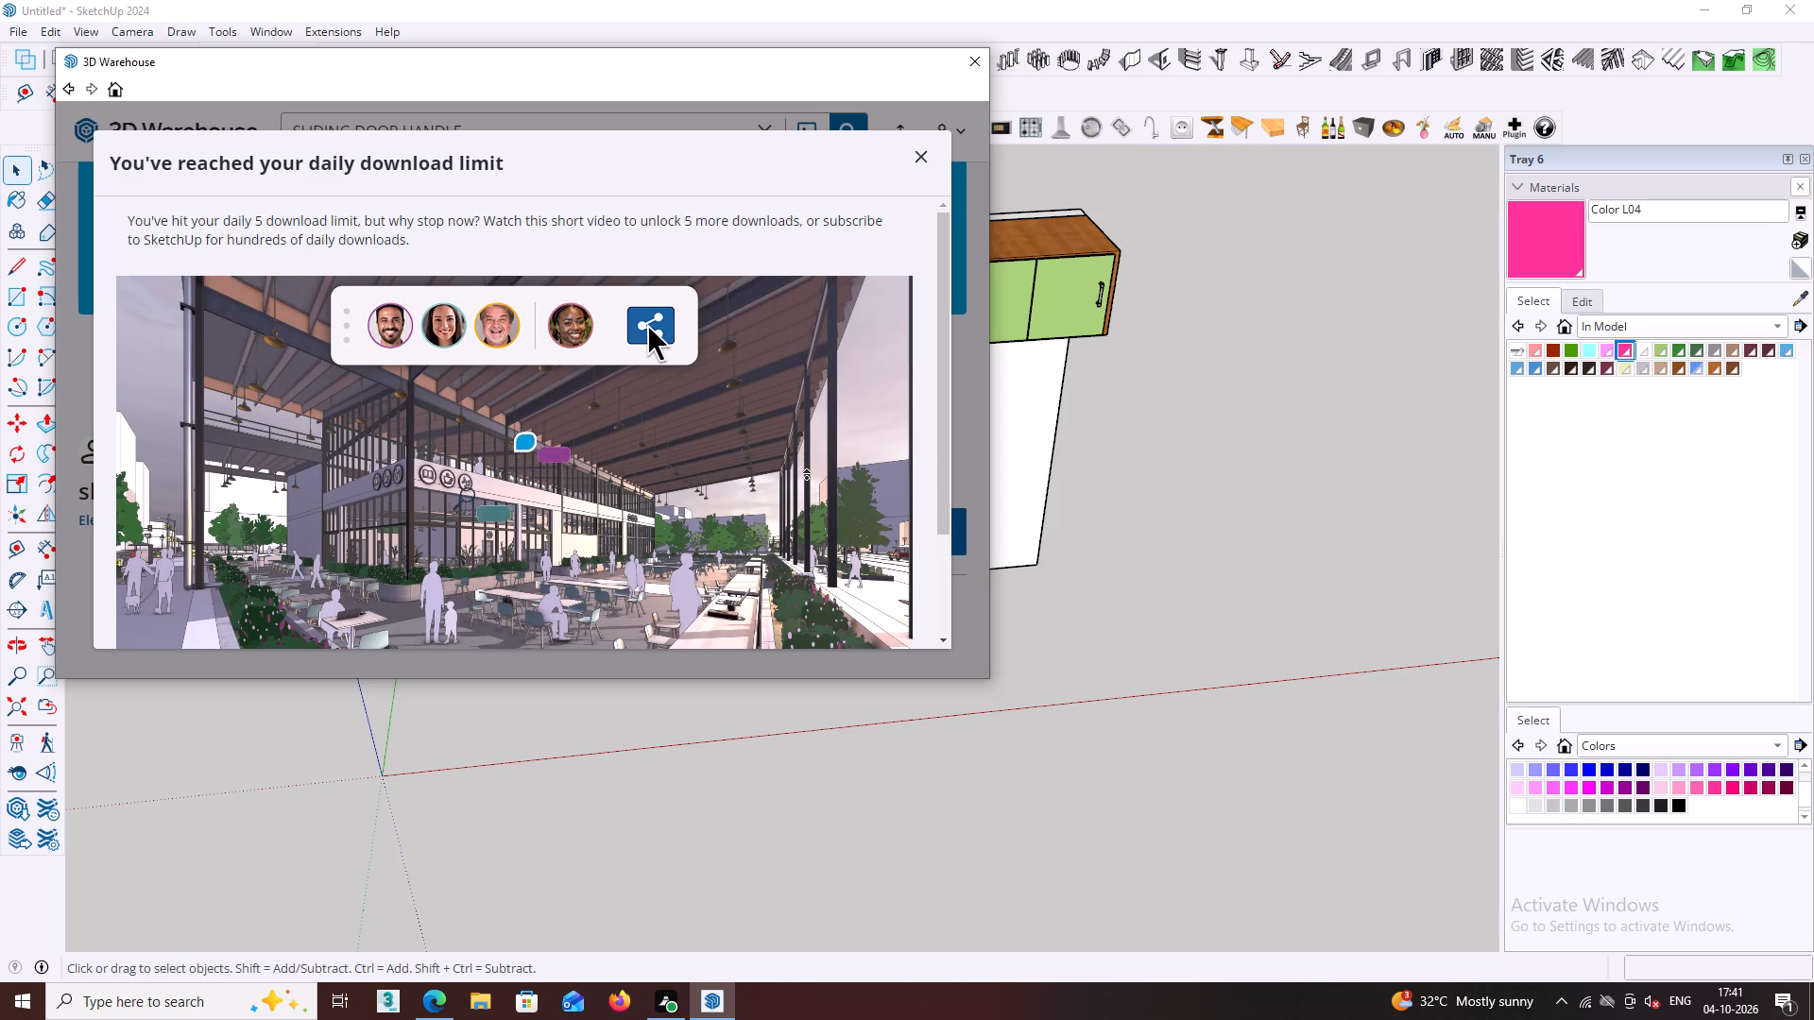
scroll(797, 413, down, 3)
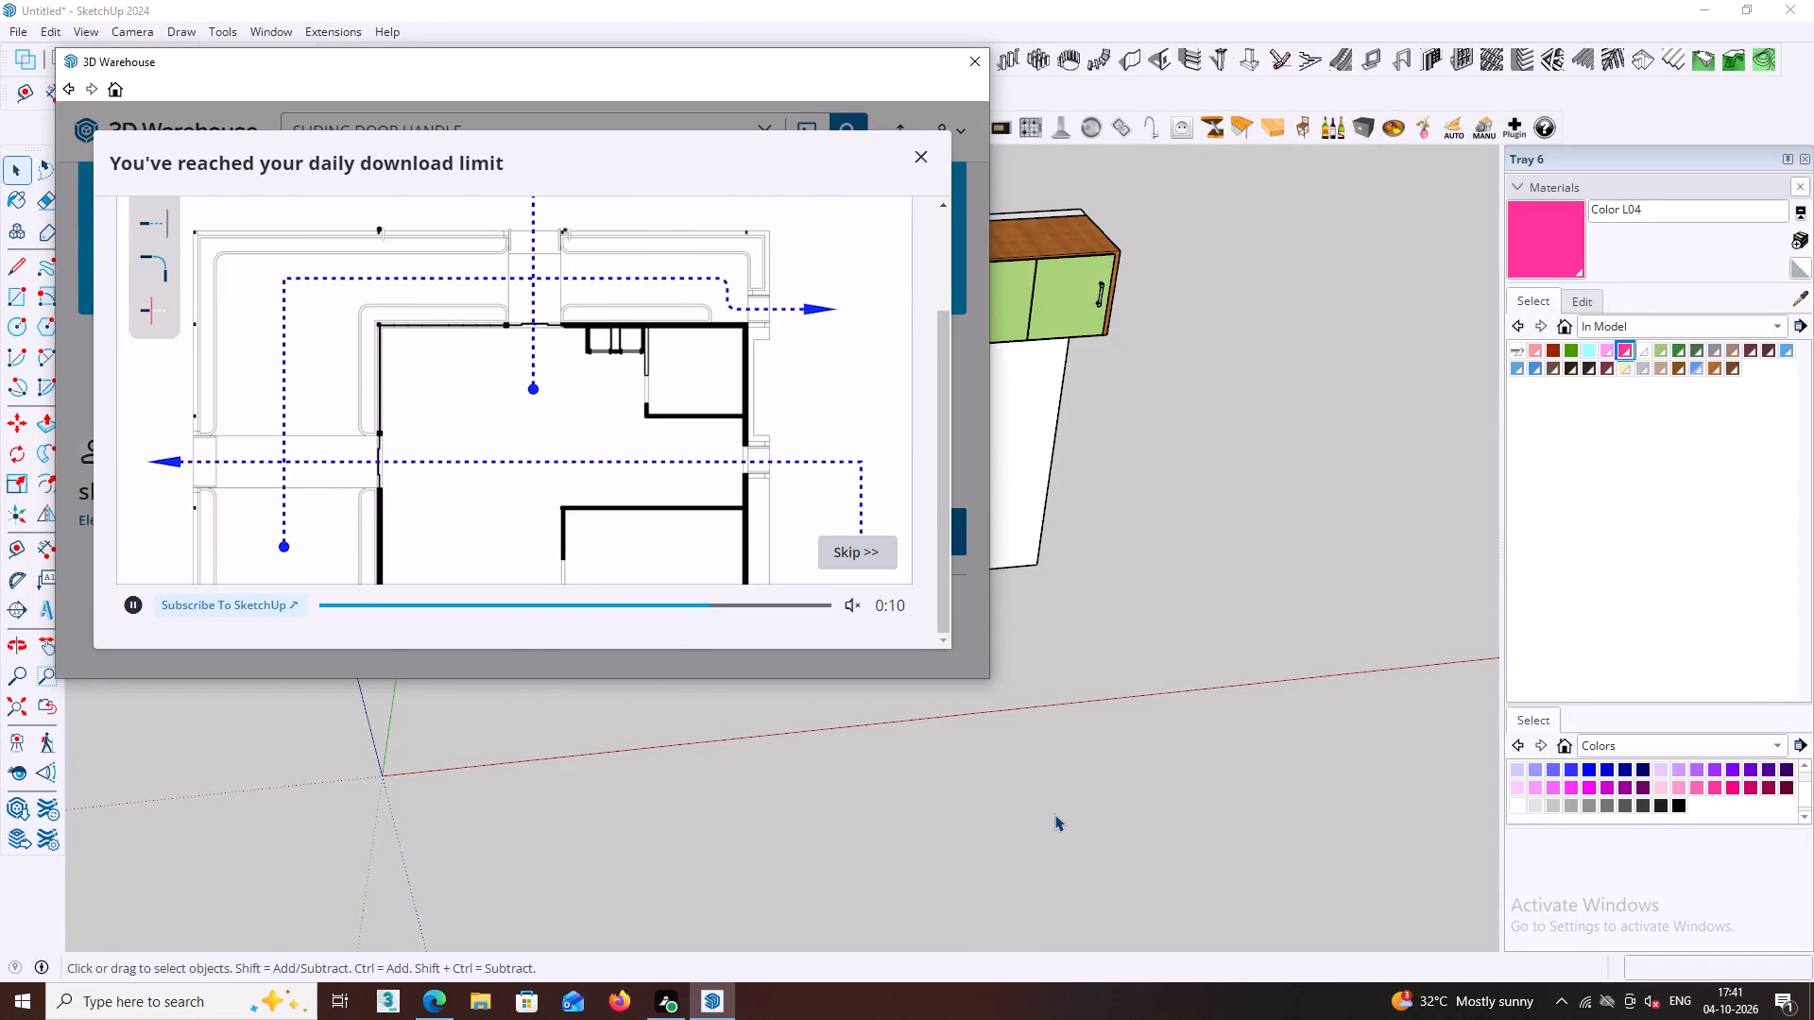
scroll(612, 474, down, 1)
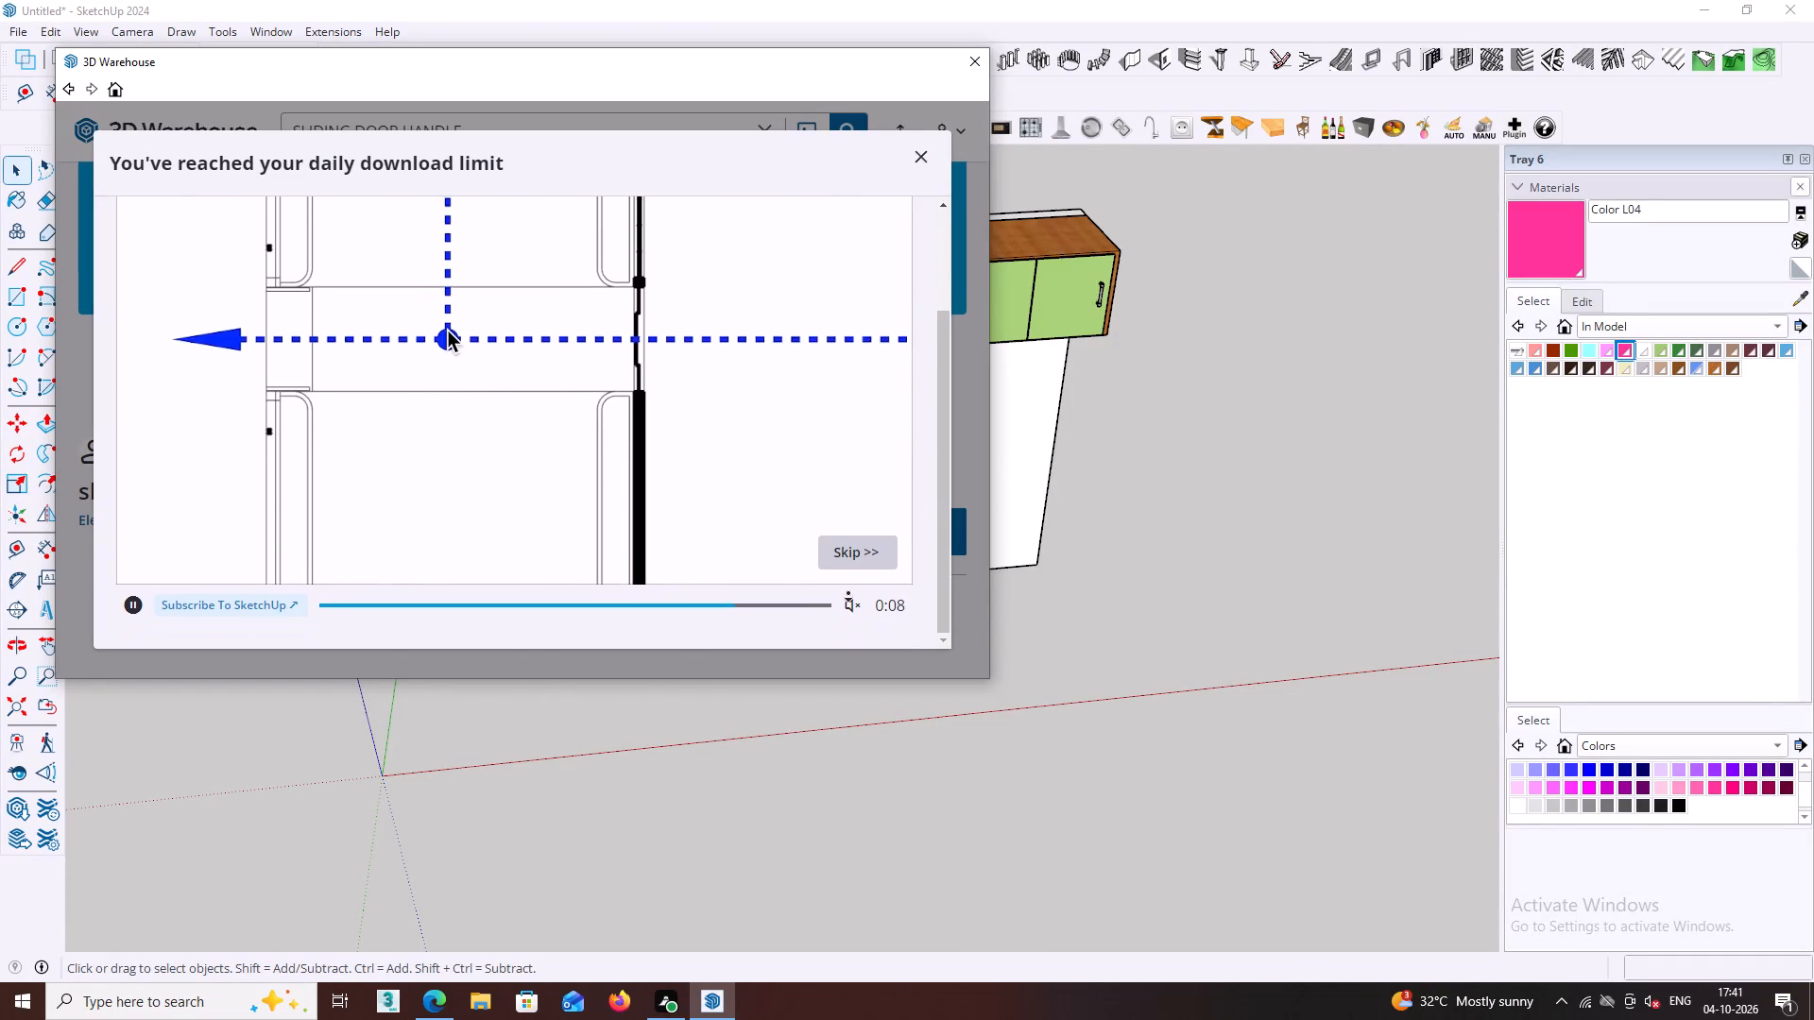
click(845, 552)
click(845, 552)
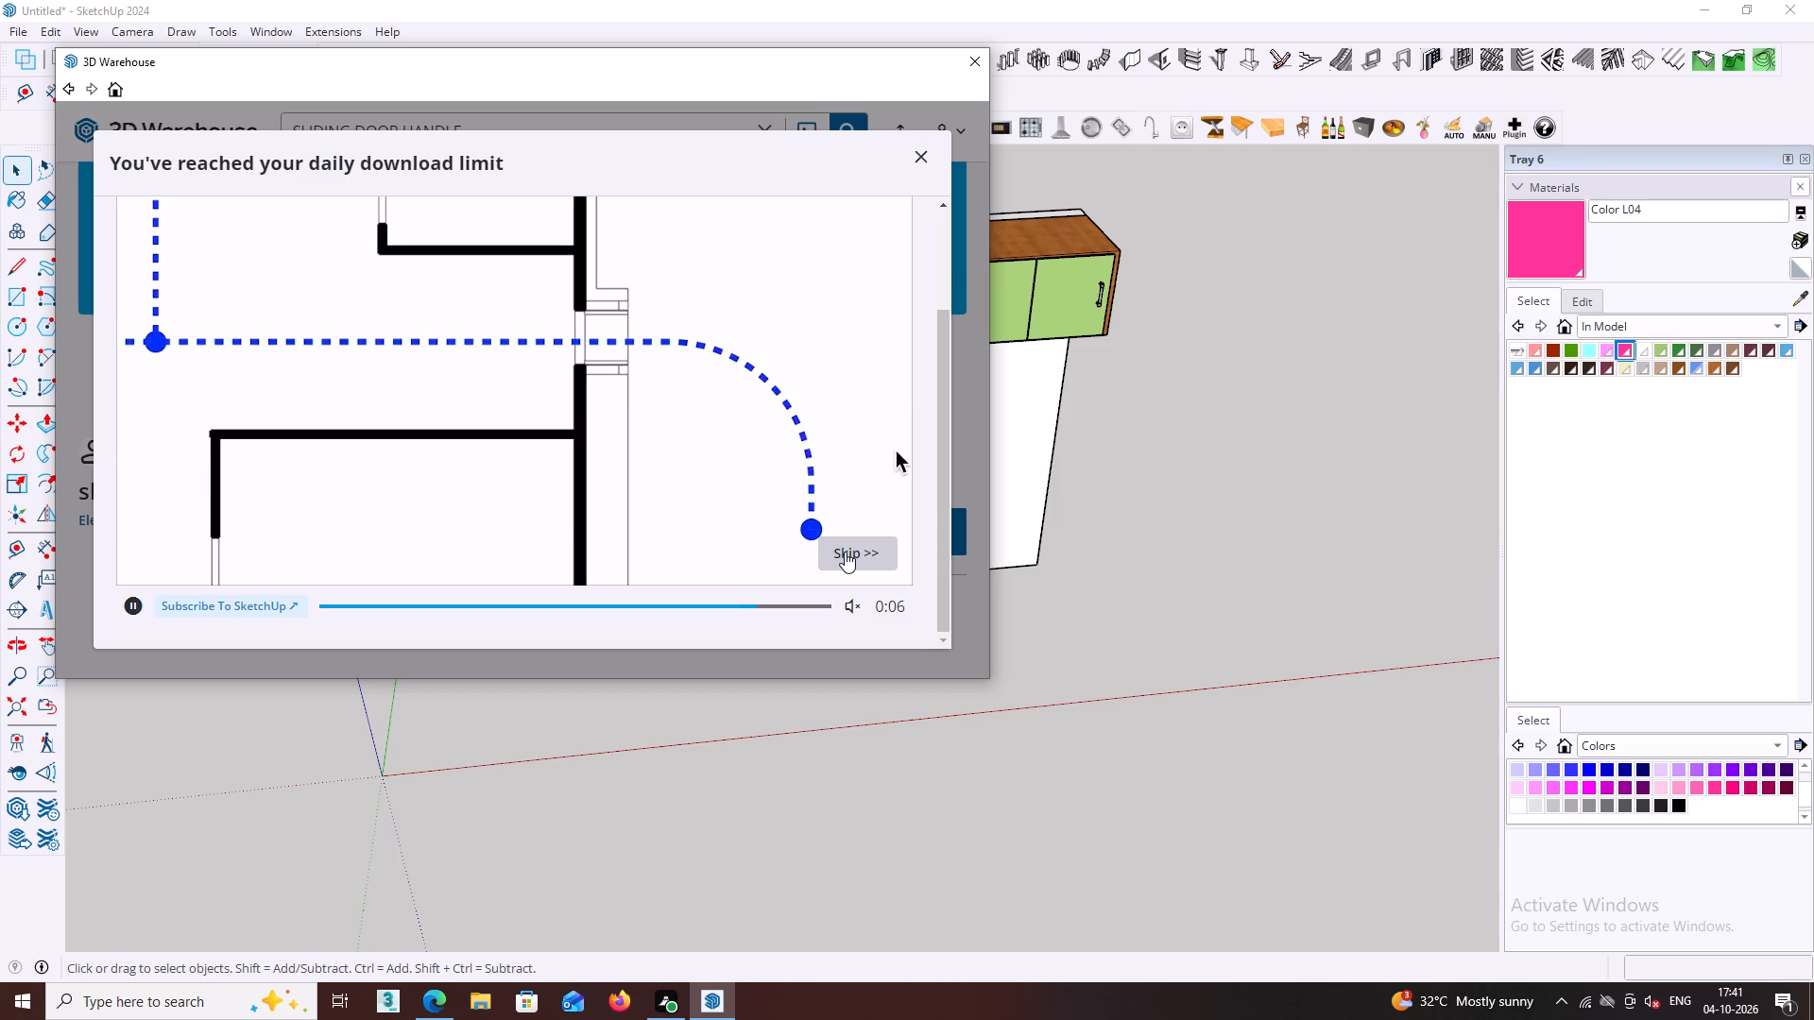
click(528, 467)
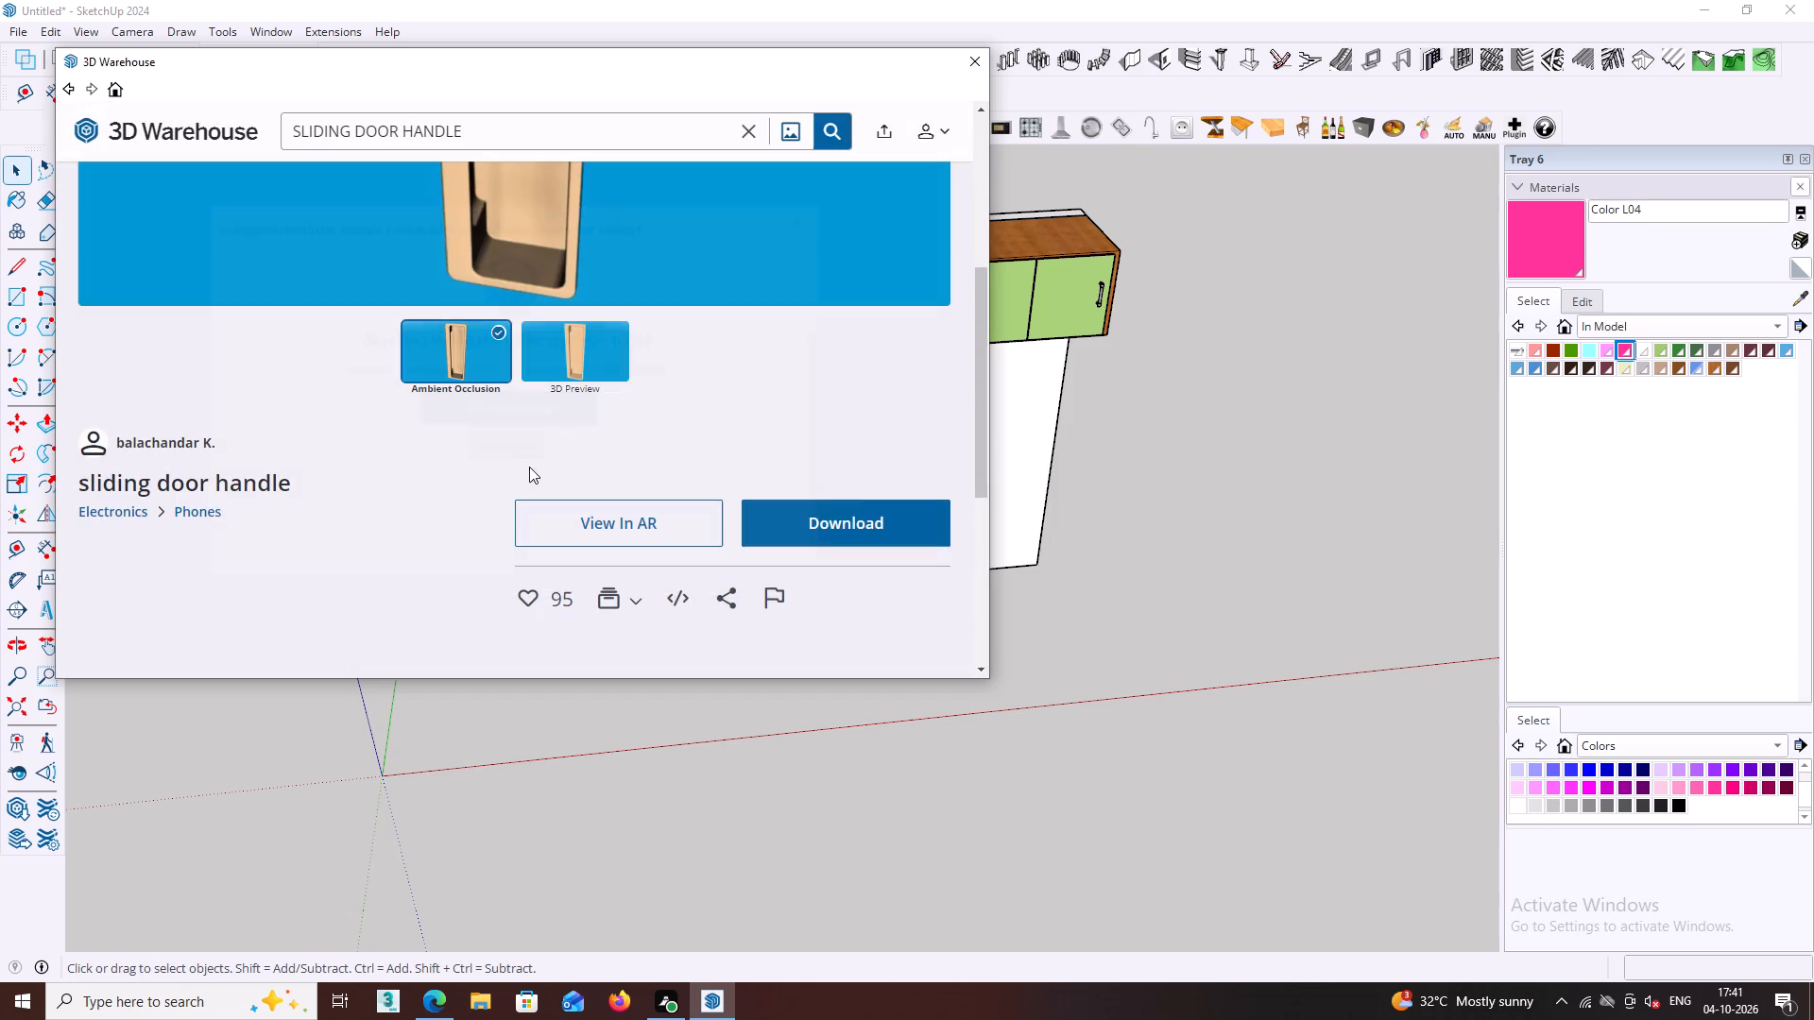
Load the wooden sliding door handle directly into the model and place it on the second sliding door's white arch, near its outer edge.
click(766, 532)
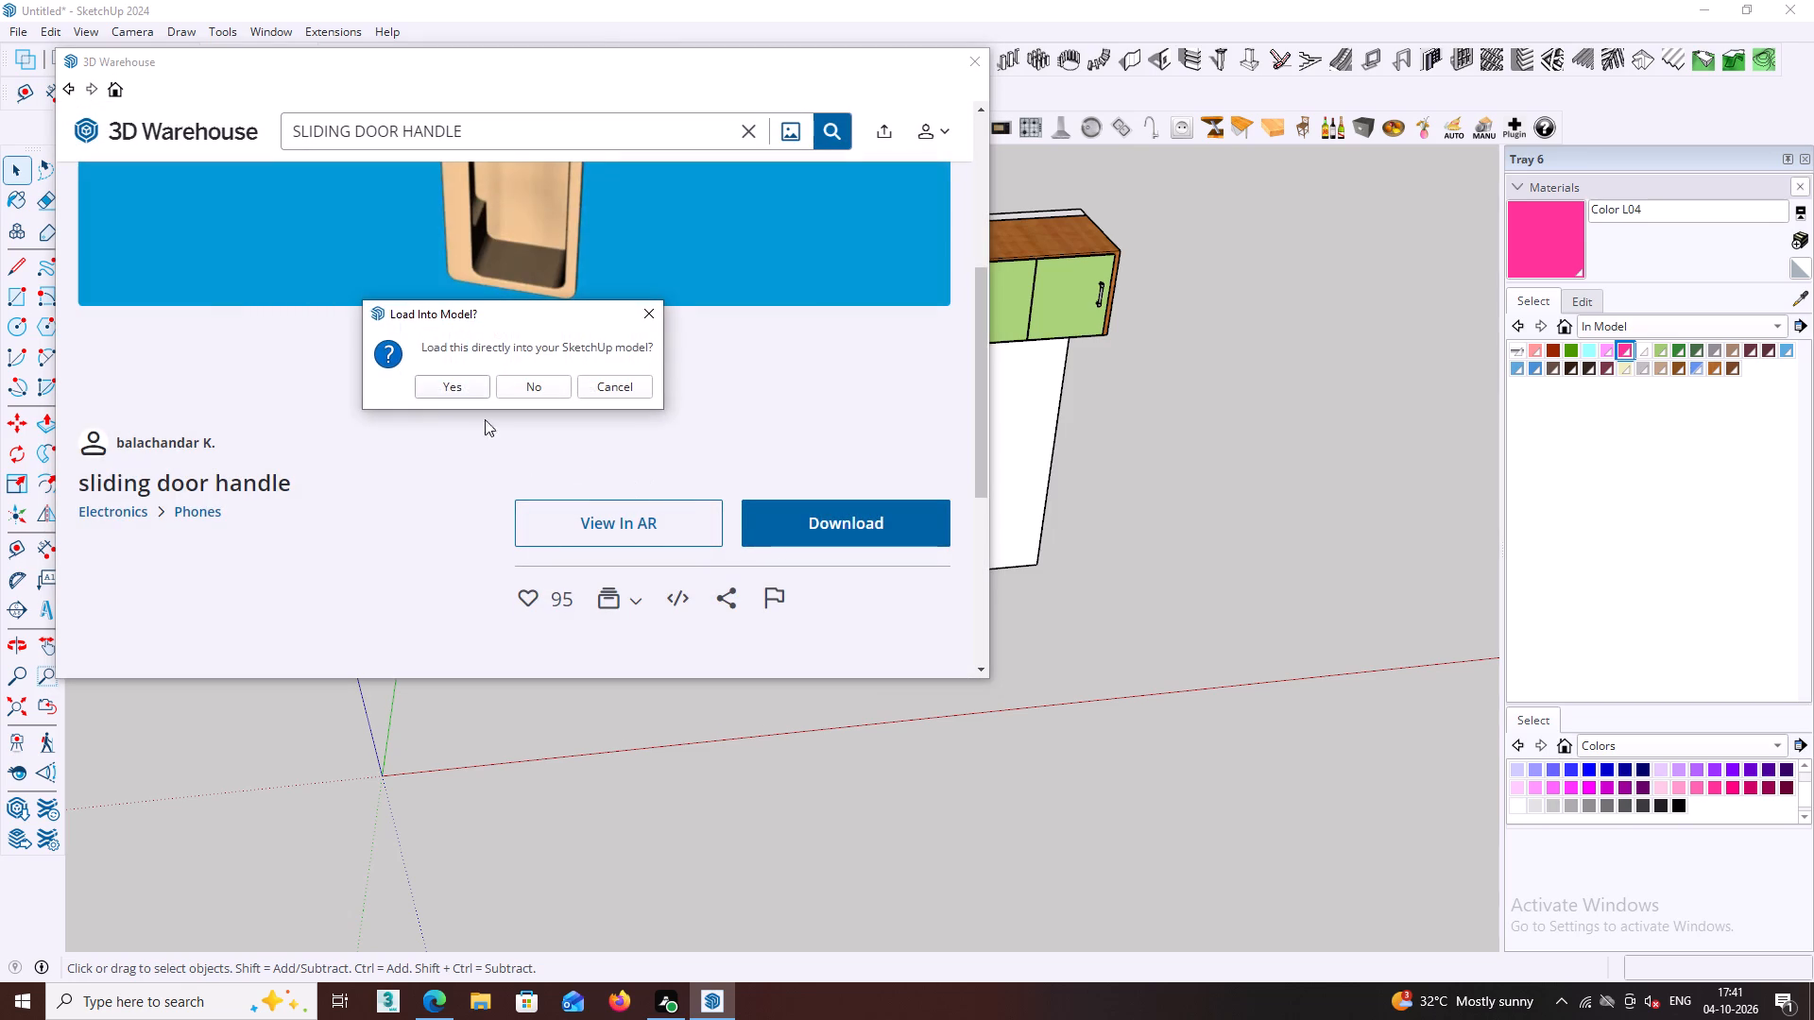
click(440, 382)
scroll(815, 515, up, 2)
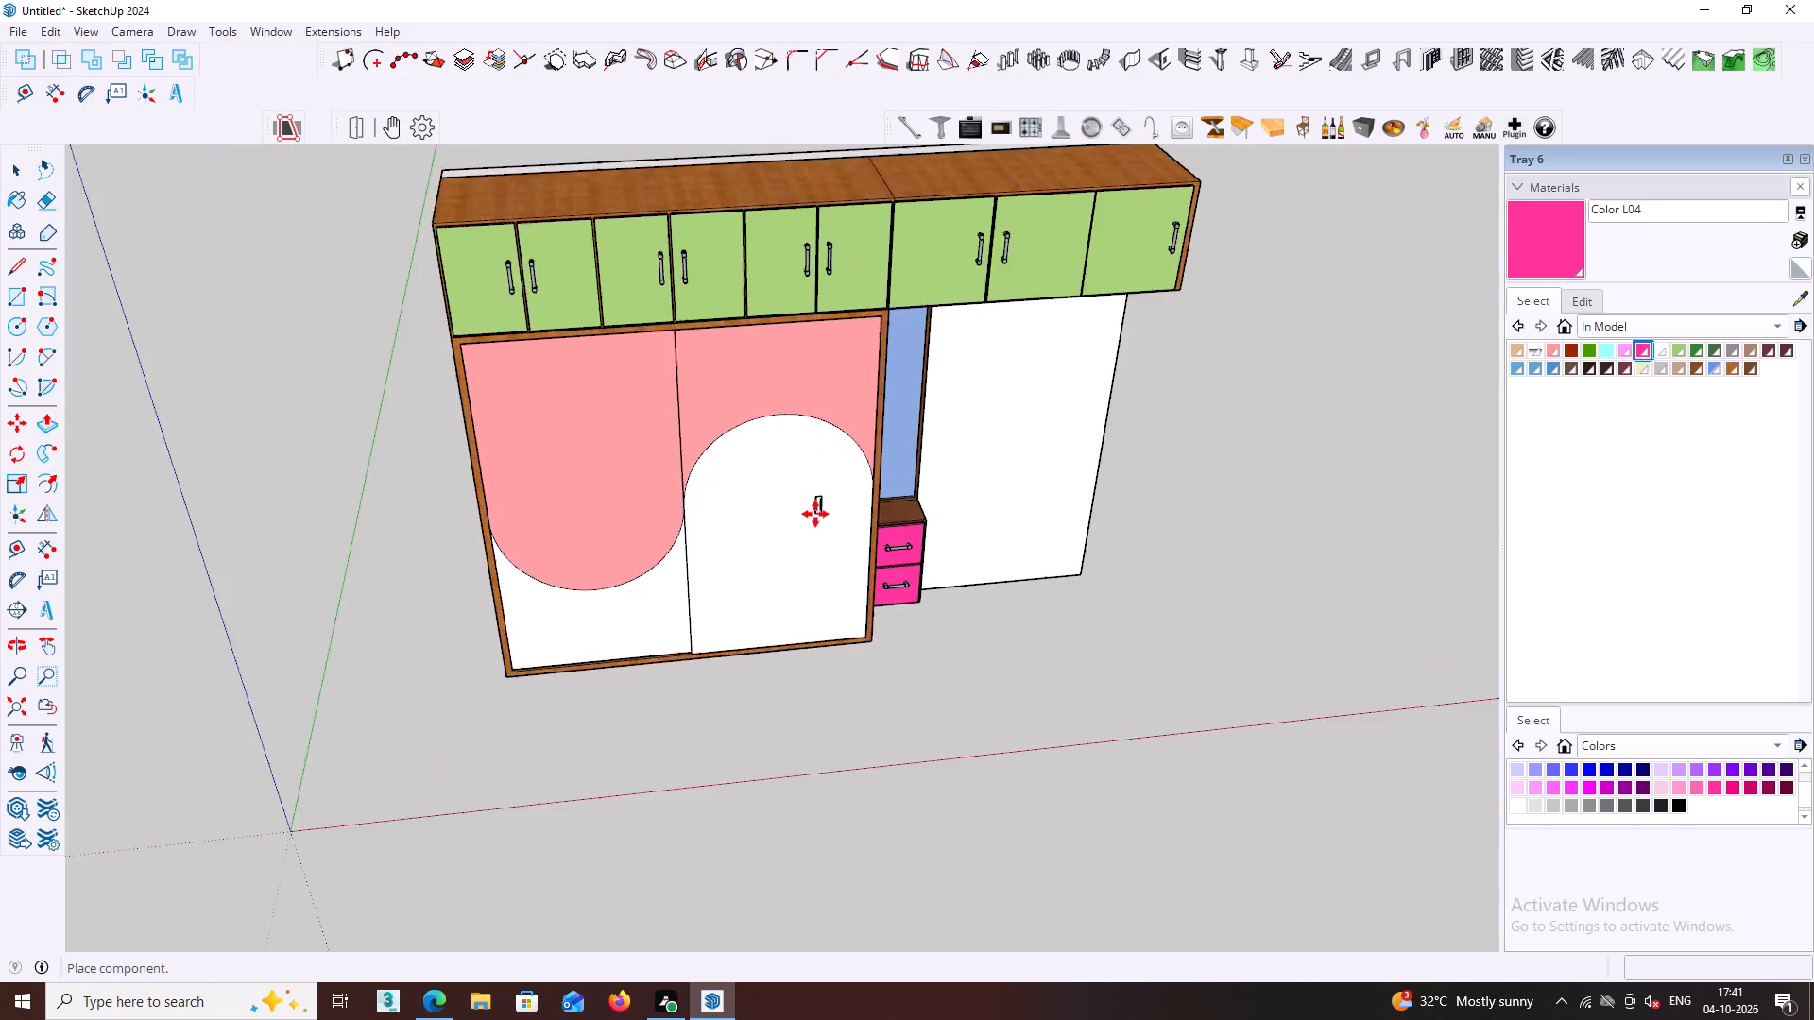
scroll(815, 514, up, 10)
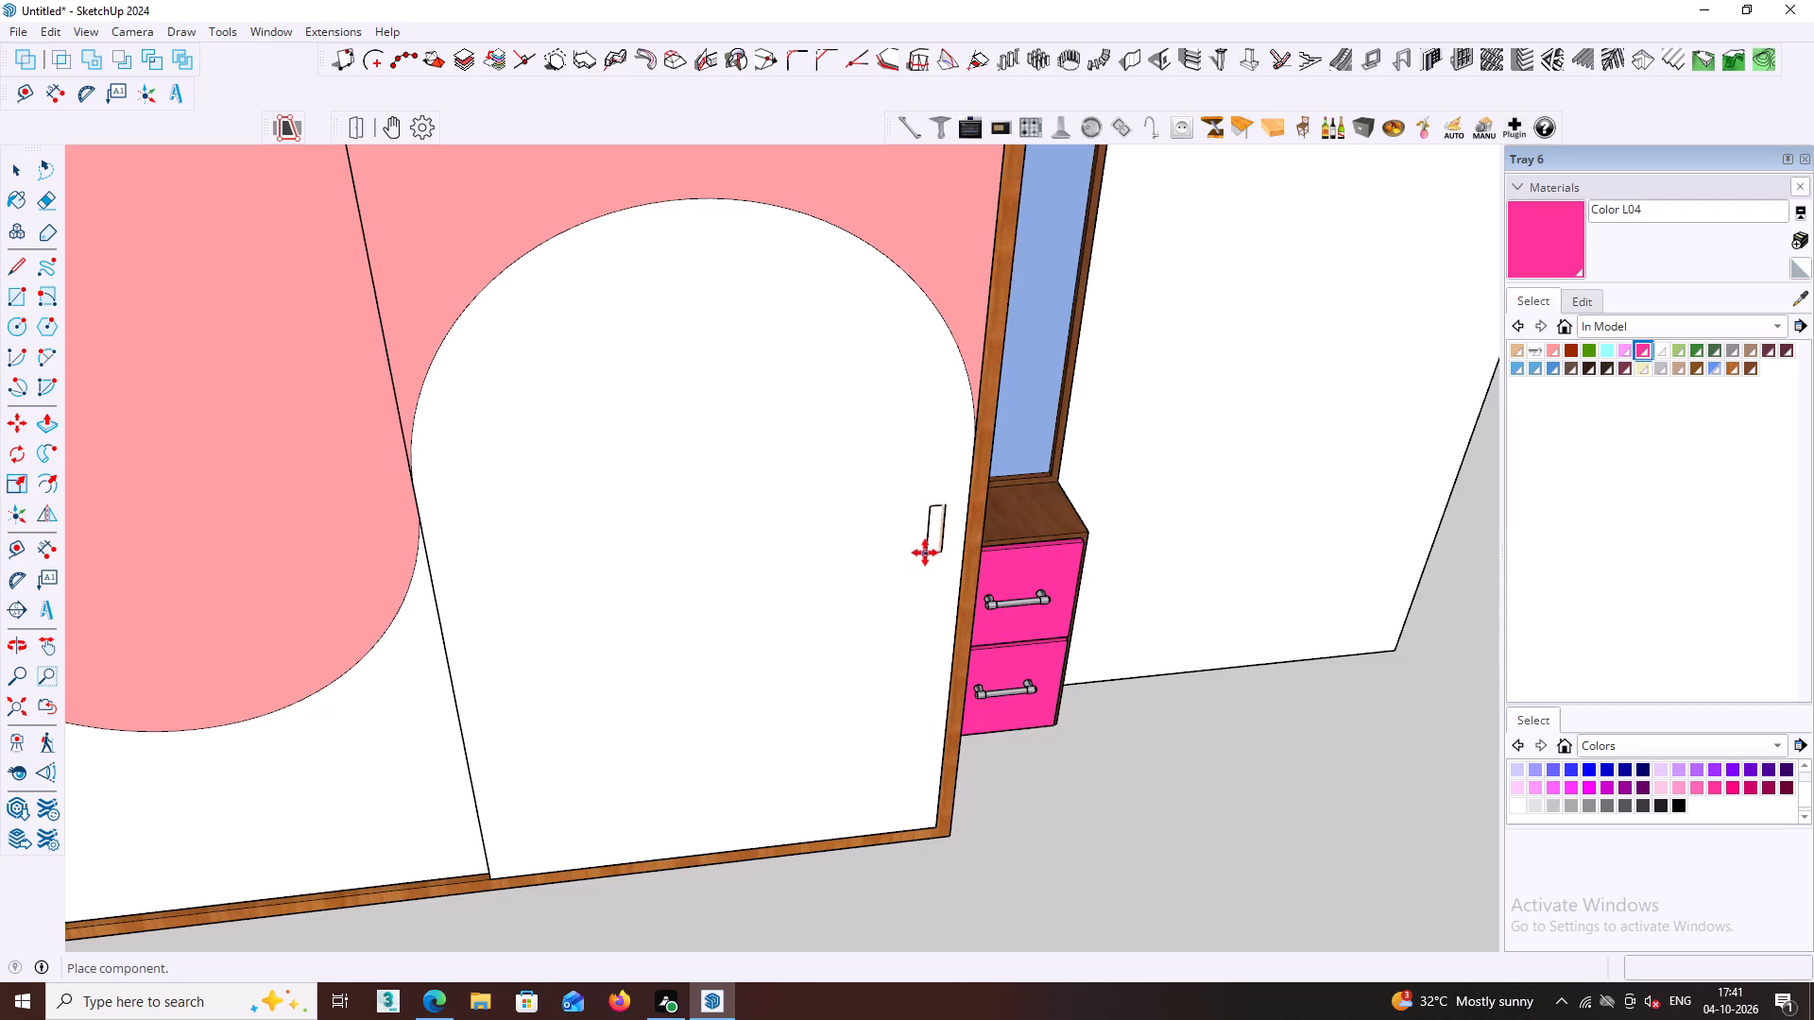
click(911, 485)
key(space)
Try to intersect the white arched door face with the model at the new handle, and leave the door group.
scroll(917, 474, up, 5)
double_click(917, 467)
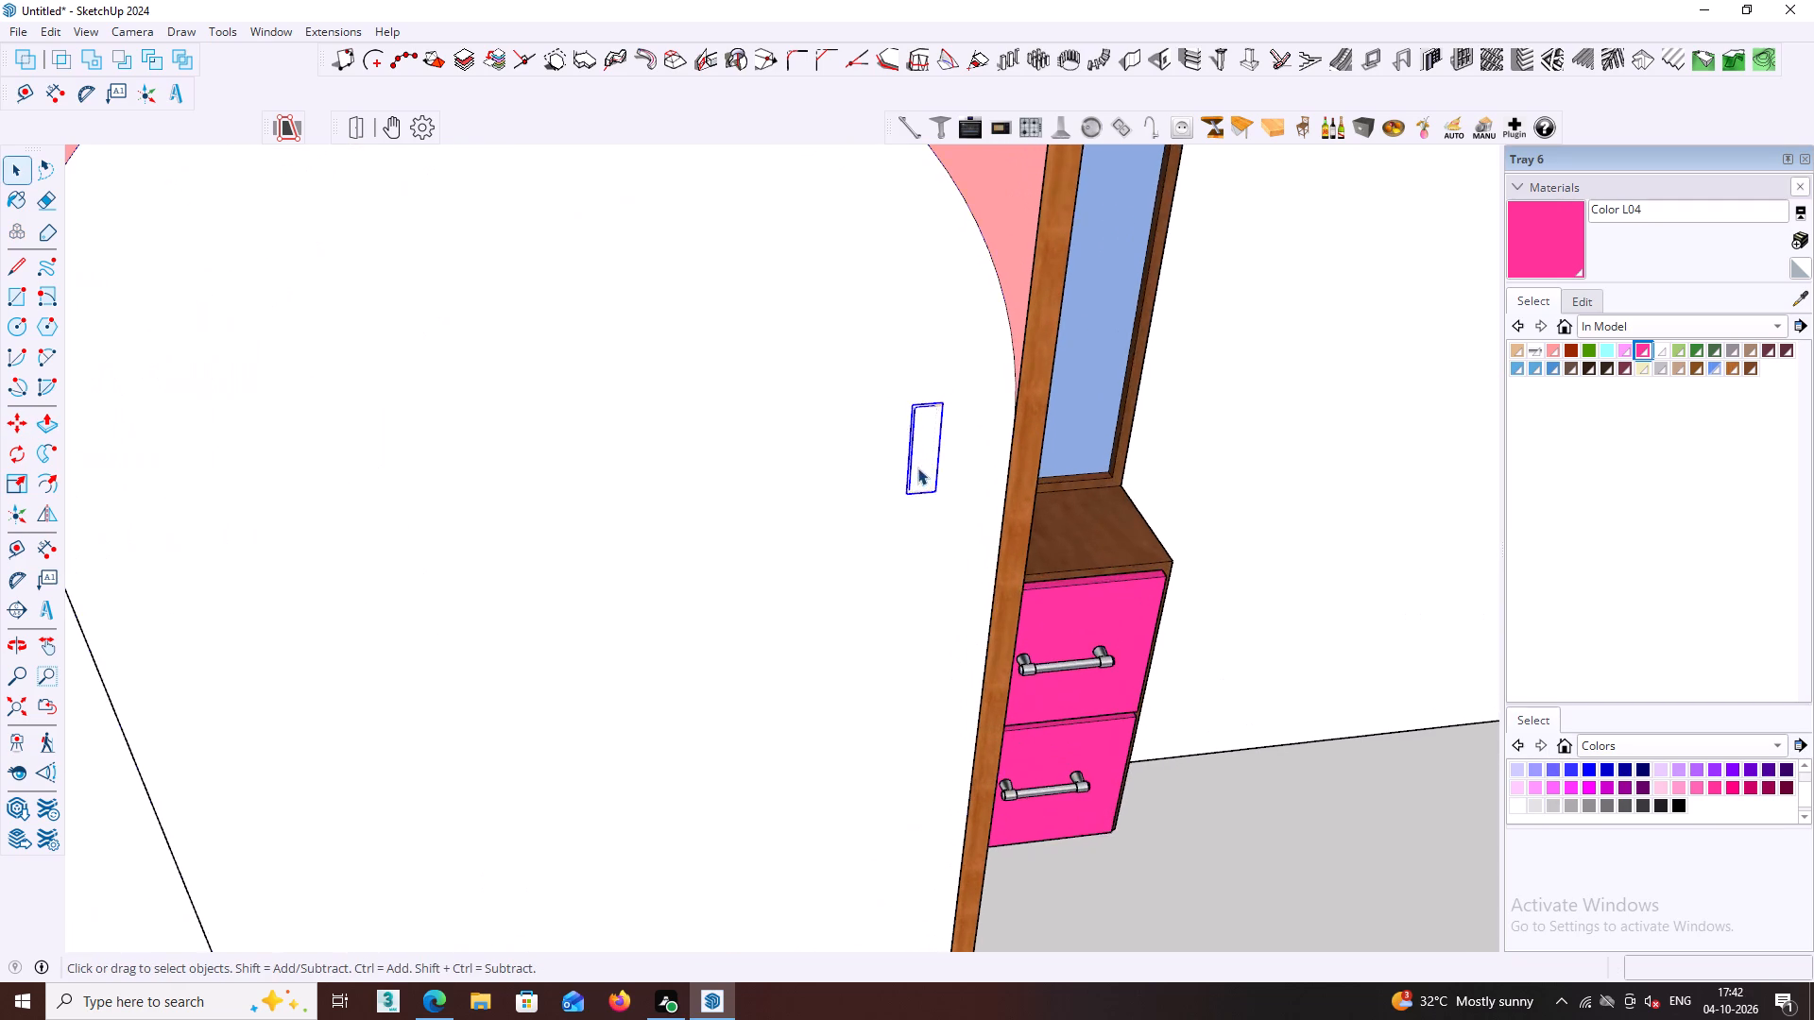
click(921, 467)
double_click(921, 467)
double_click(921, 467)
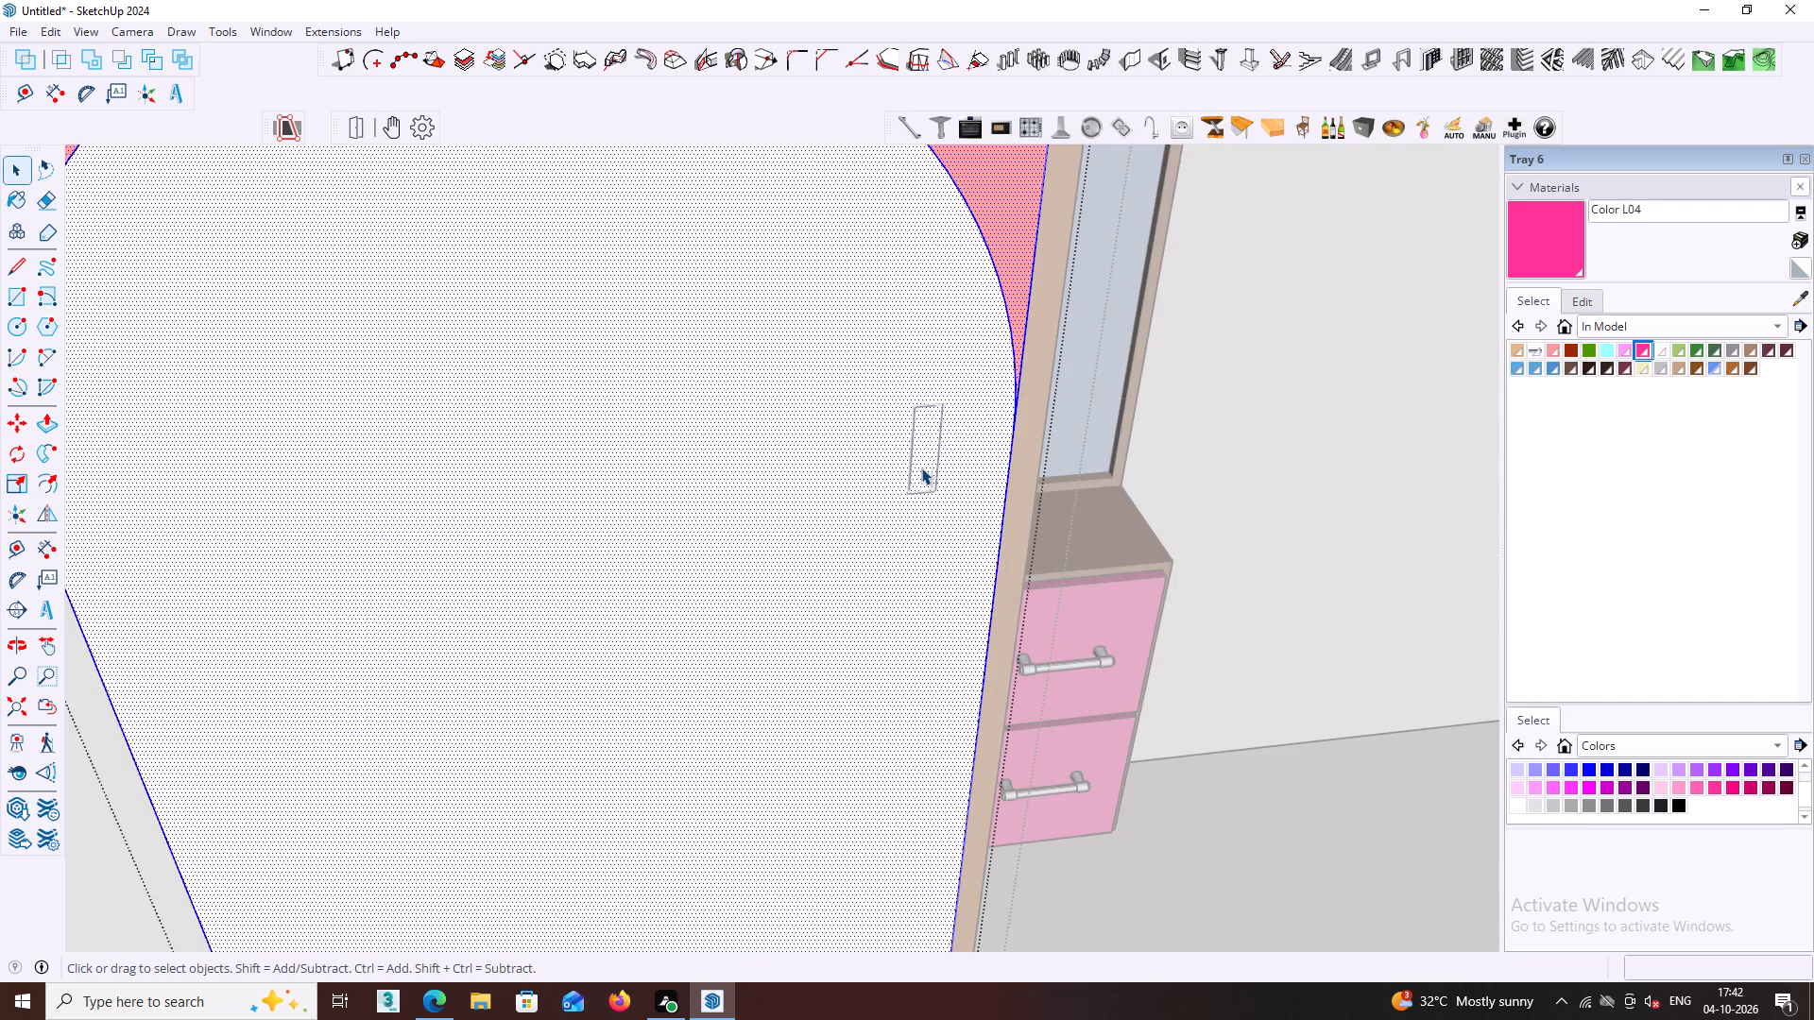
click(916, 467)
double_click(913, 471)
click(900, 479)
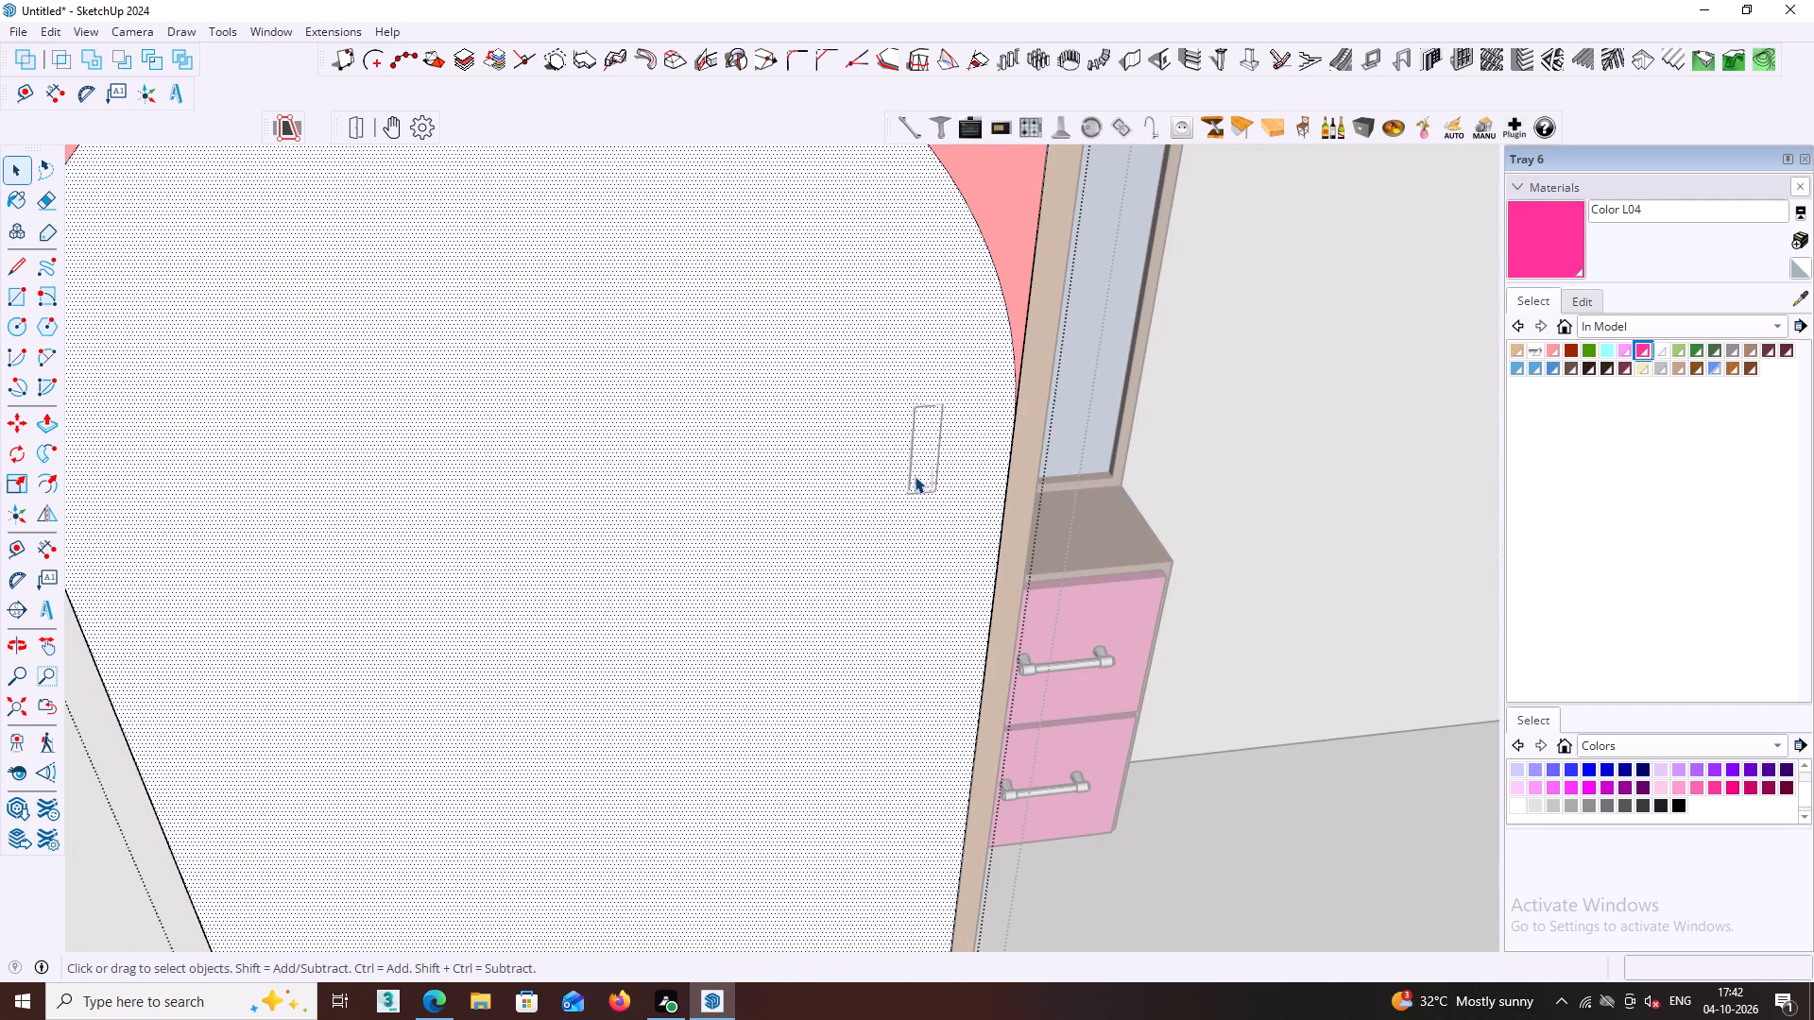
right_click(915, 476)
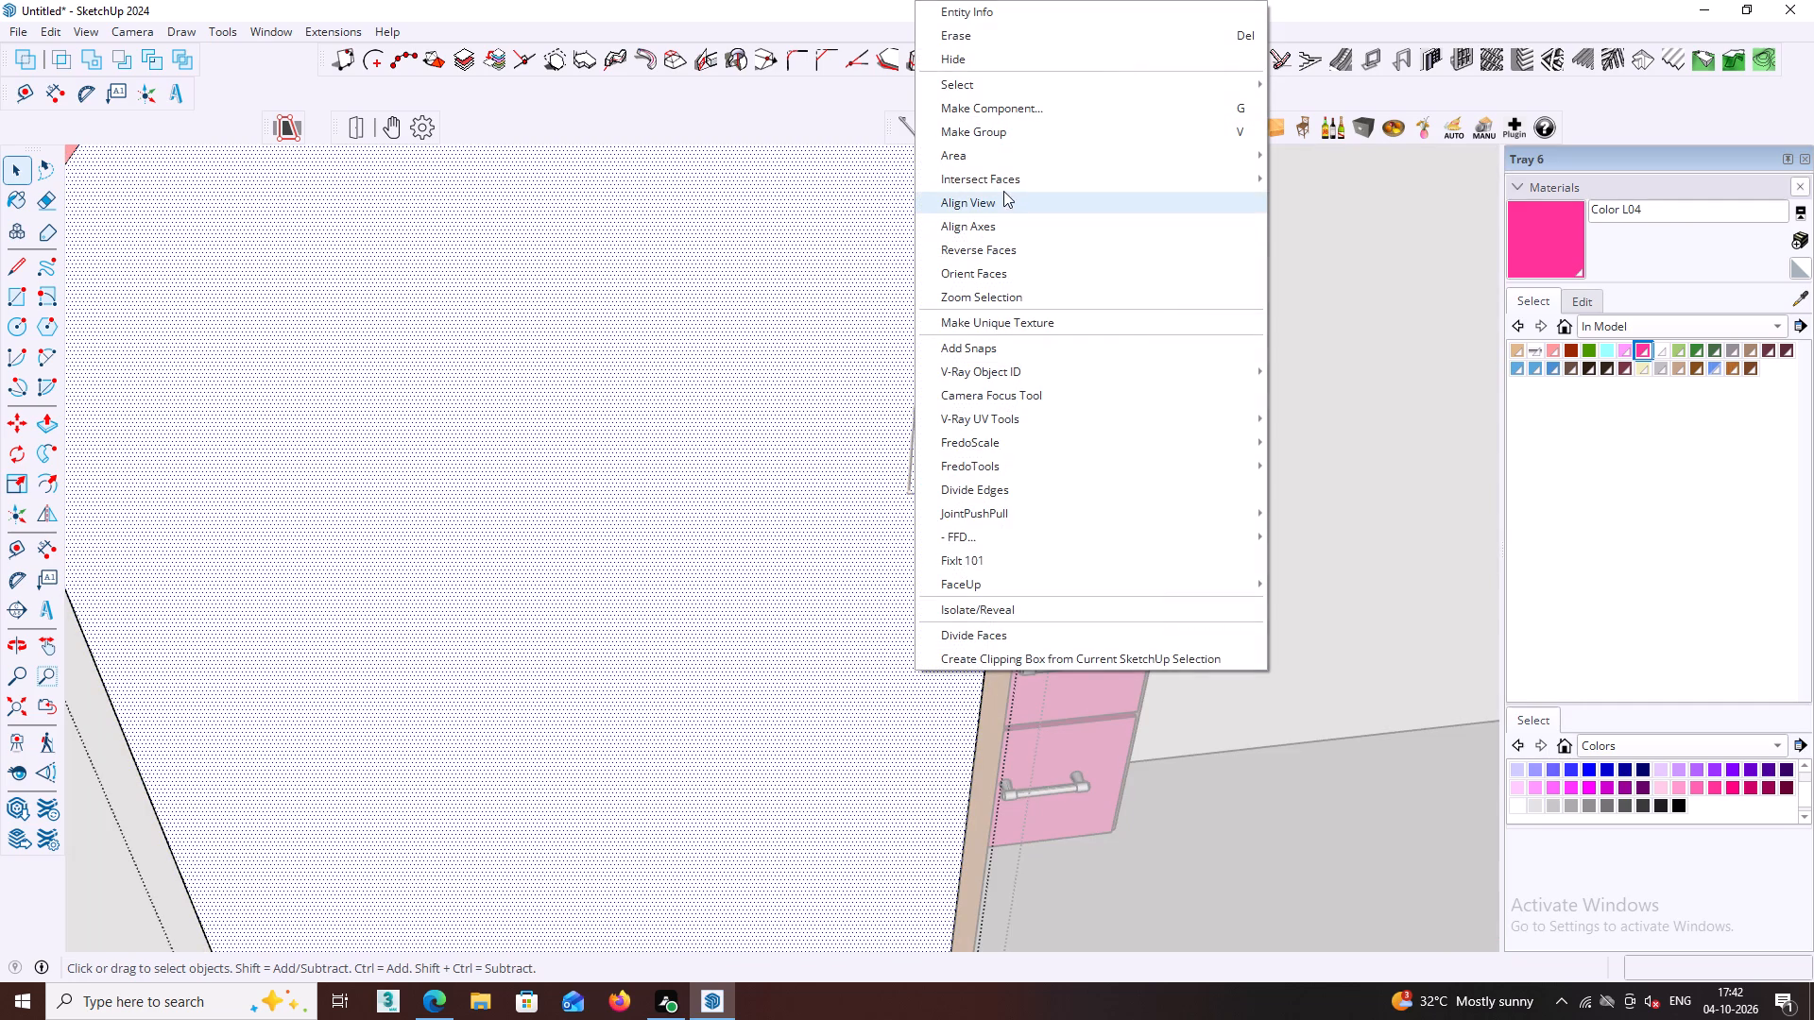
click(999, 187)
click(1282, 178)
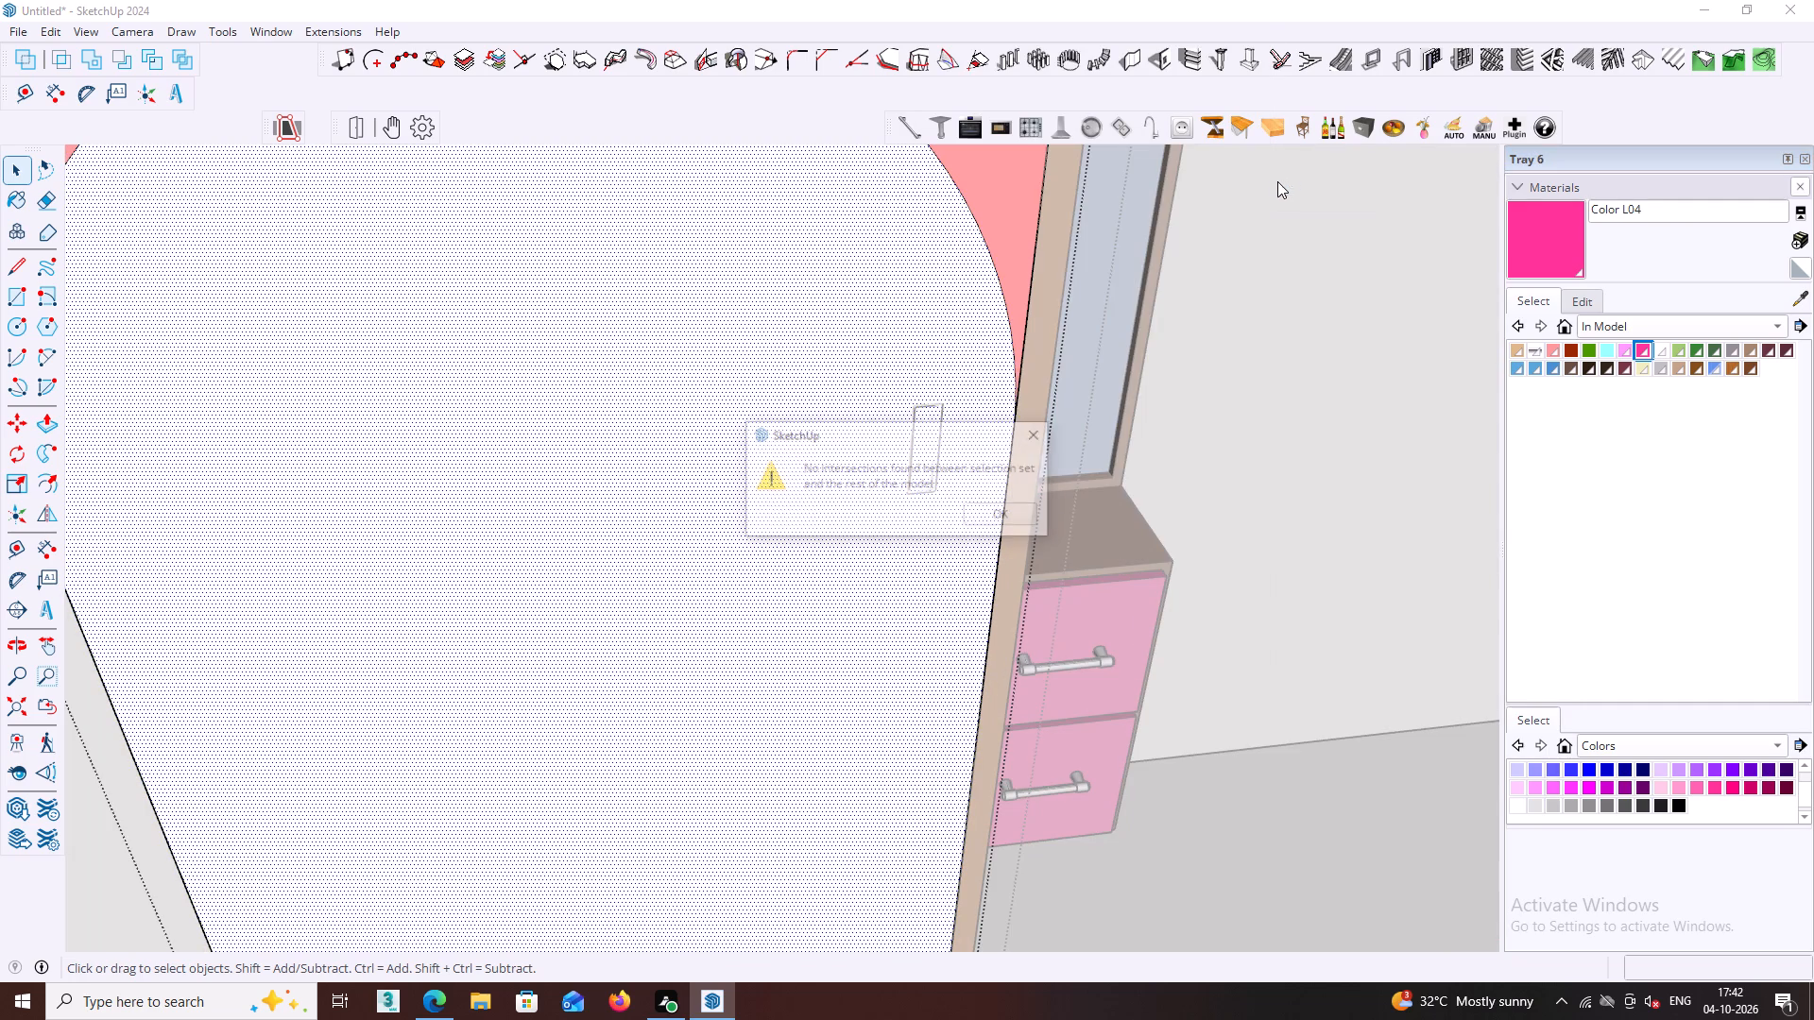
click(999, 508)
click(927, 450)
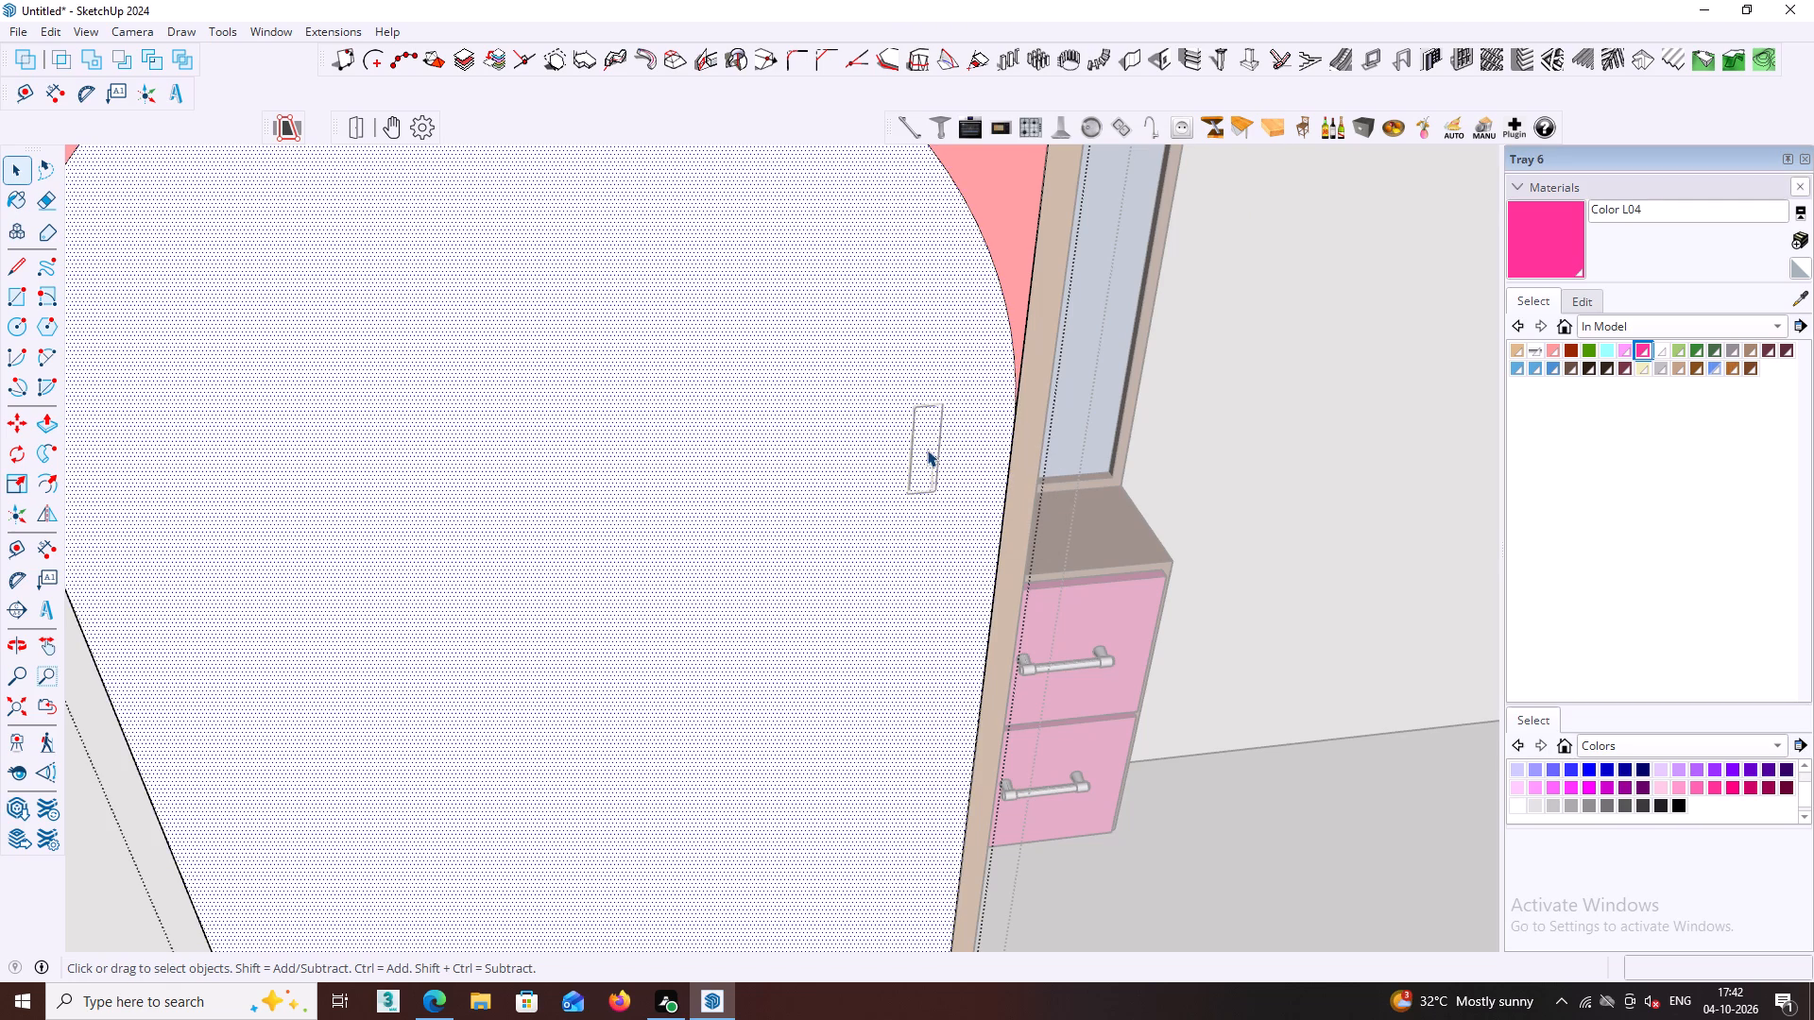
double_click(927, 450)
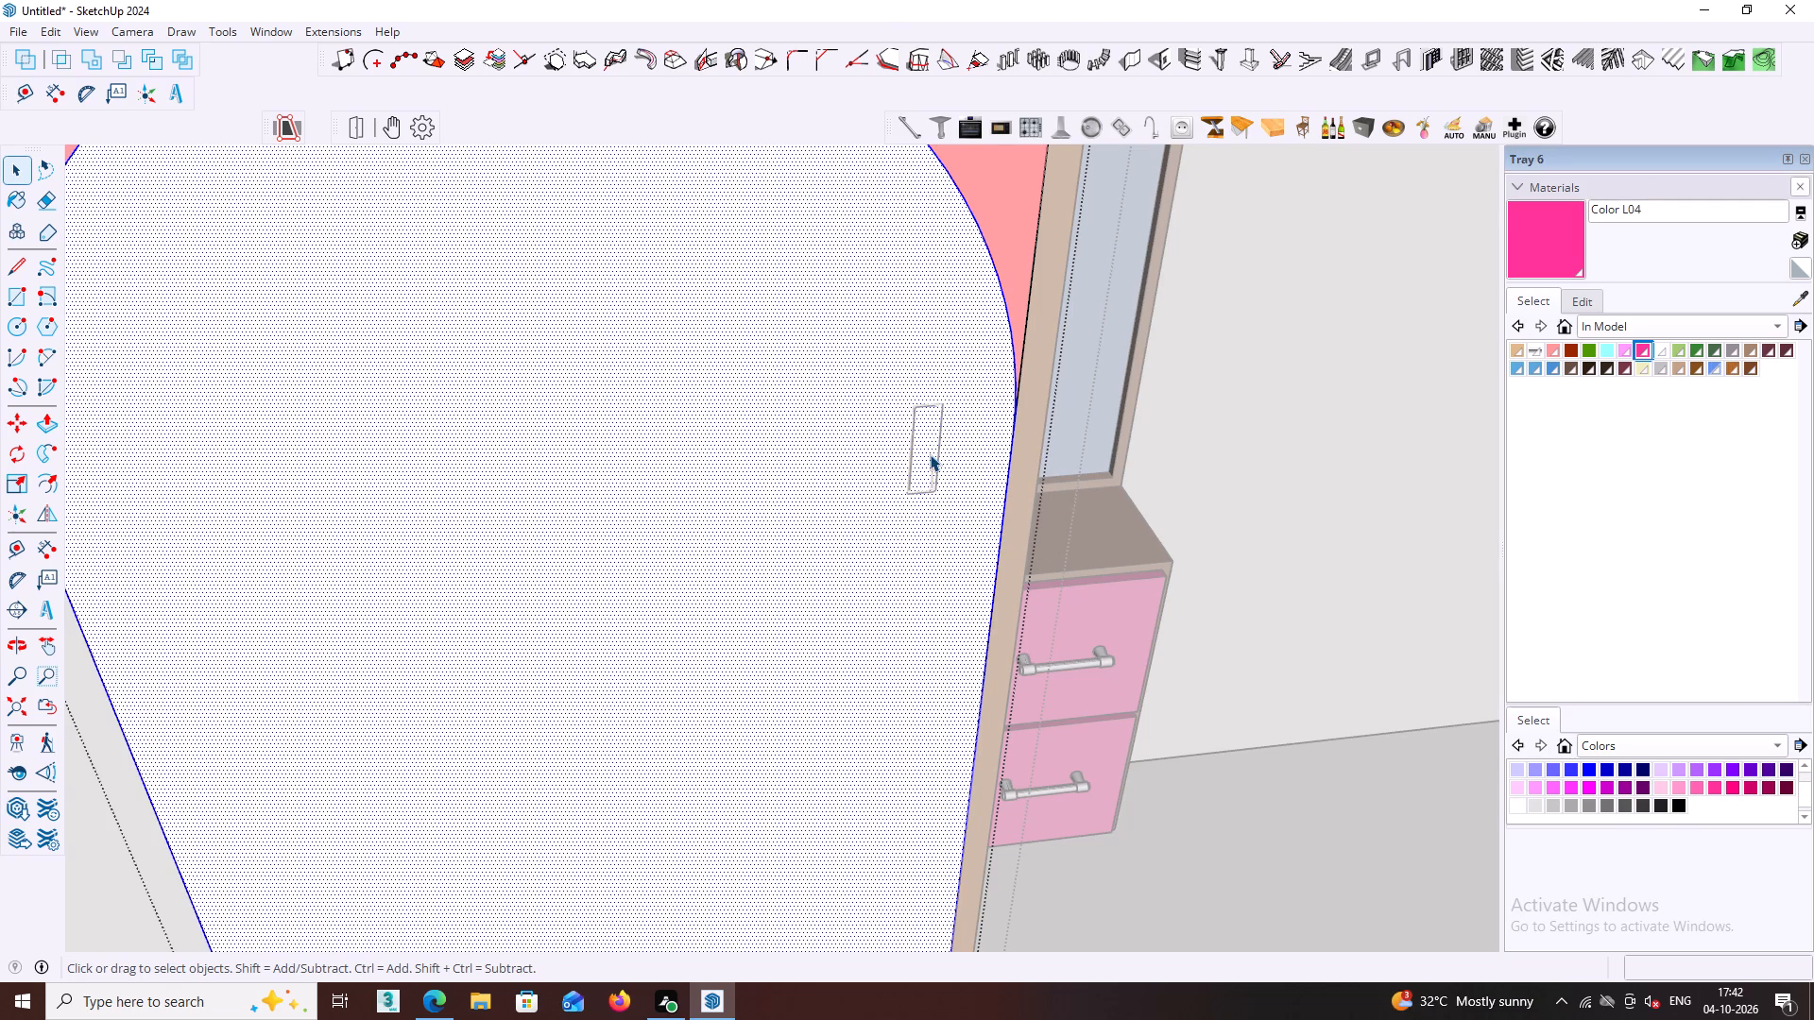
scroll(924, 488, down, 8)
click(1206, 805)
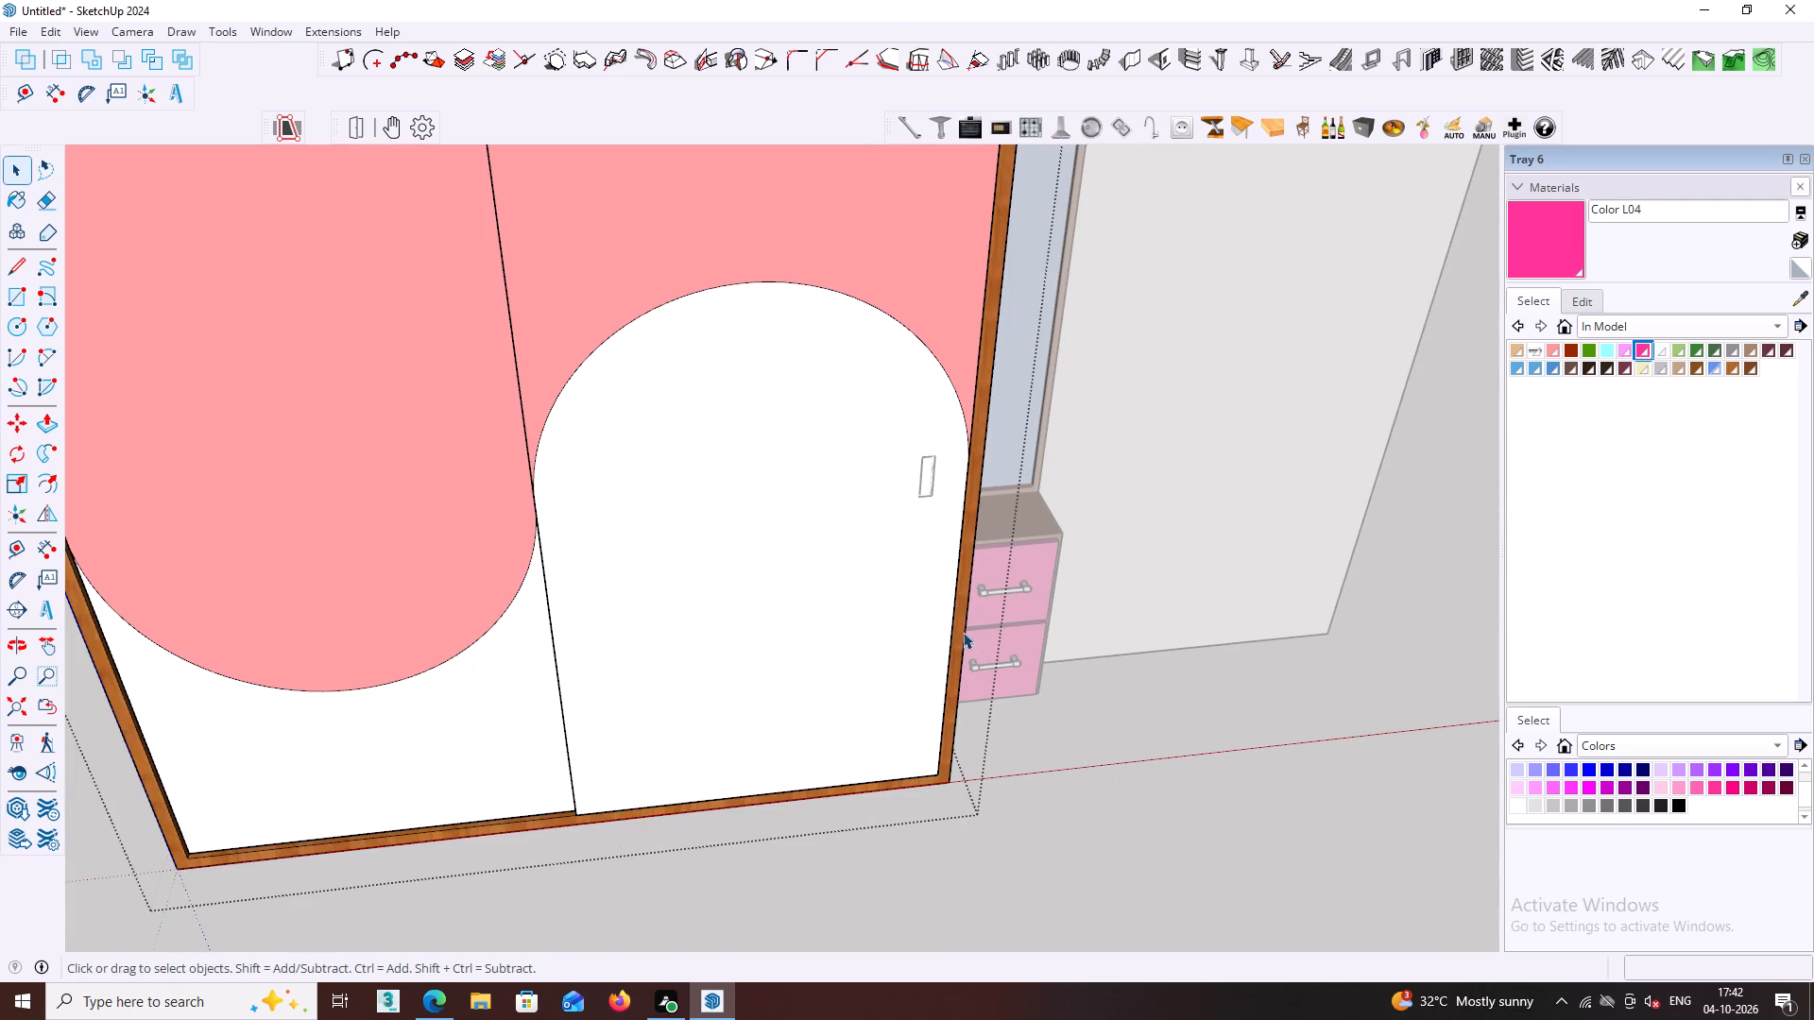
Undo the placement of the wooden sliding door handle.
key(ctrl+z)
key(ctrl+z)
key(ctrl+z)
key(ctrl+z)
Open the sliding door with the white arch for editing and select its white arched face.
scroll(984, 534, down, 7)
click(896, 572)
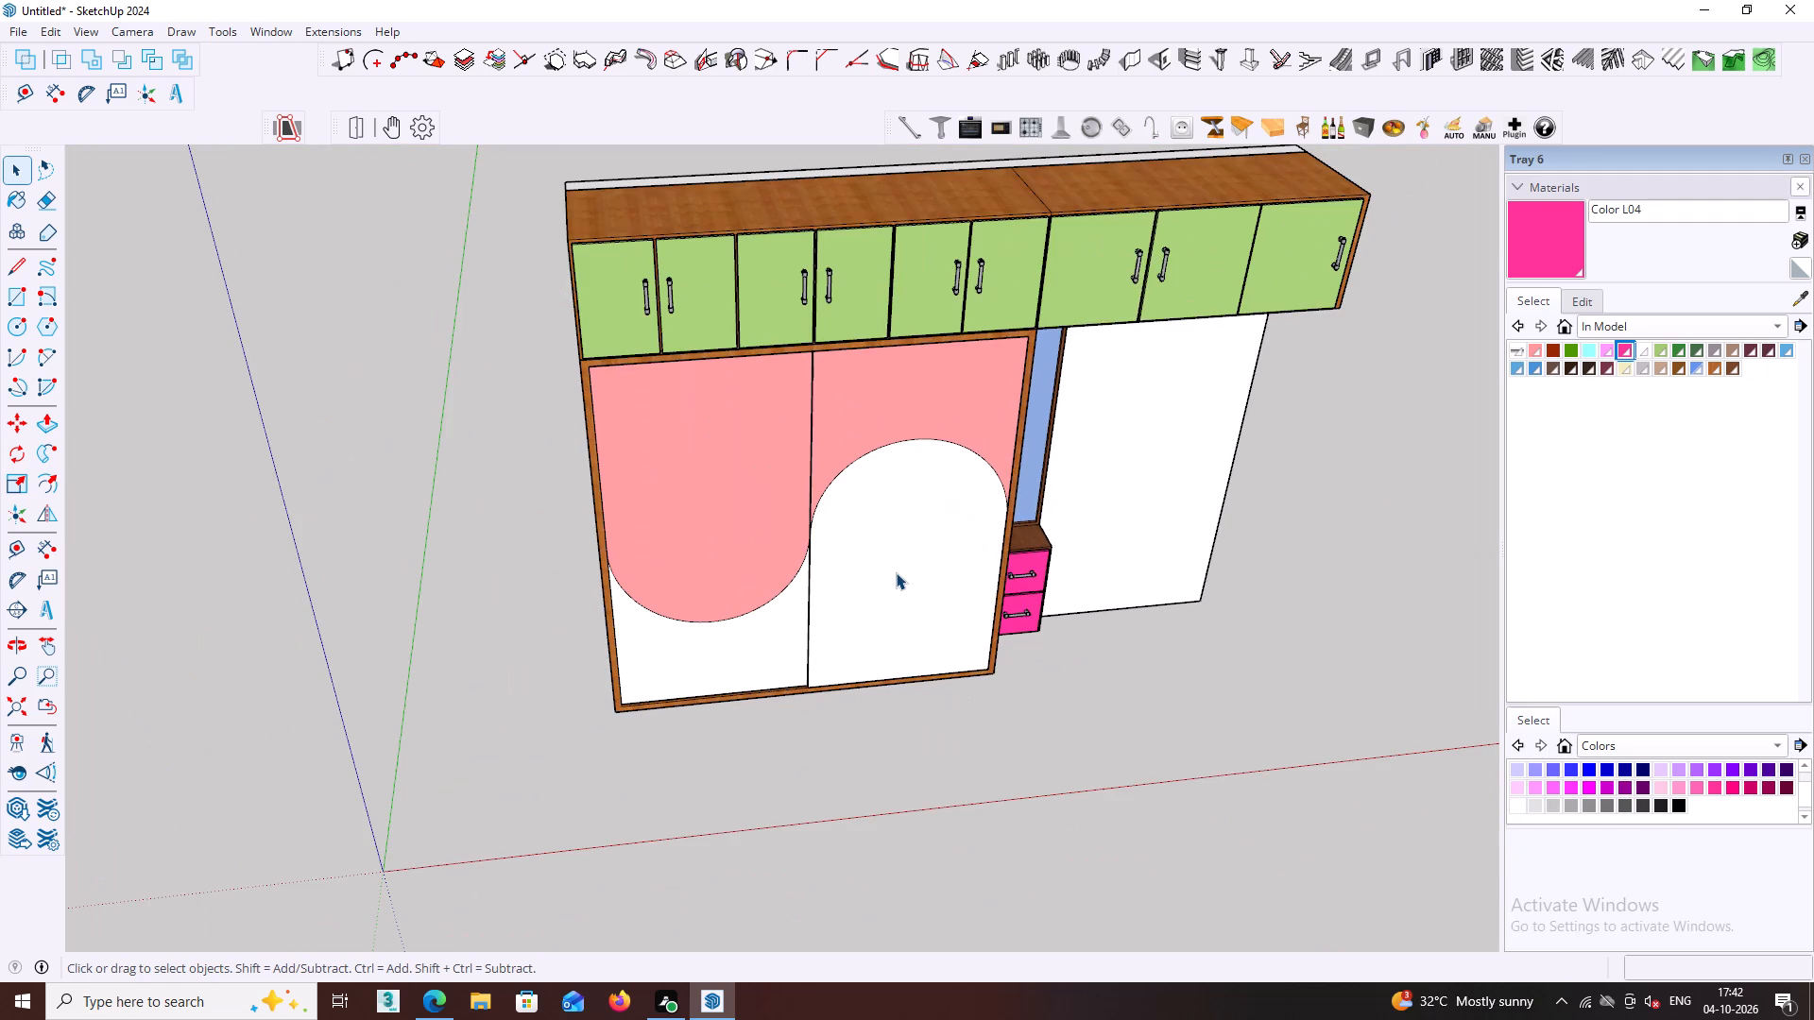
double_click(896, 572)
click(898, 574)
middle_drag(900, 574, 995, 569)
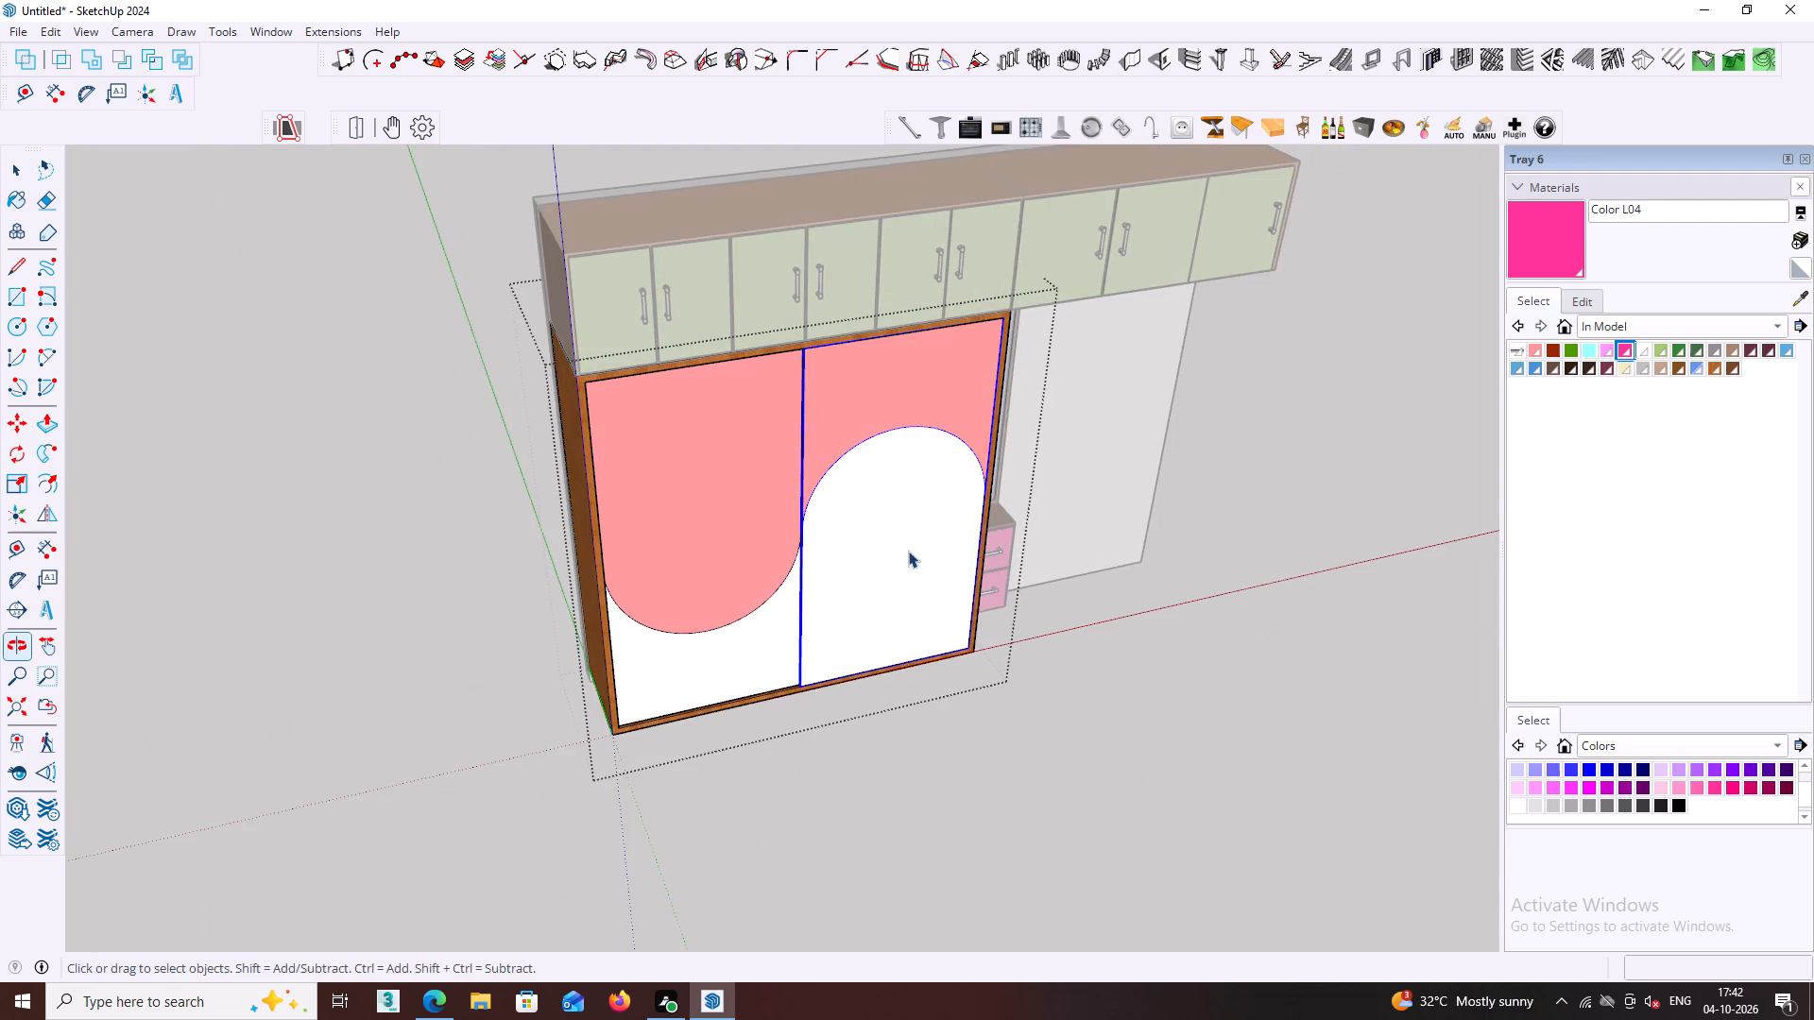
middle_drag(916, 545, 980, 518)
double_click(873, 535)
click(869, 547)
middle_drag(882, 550, 931, 484)
middle_click(879, 504)
scroll(879, 504, up, 6)
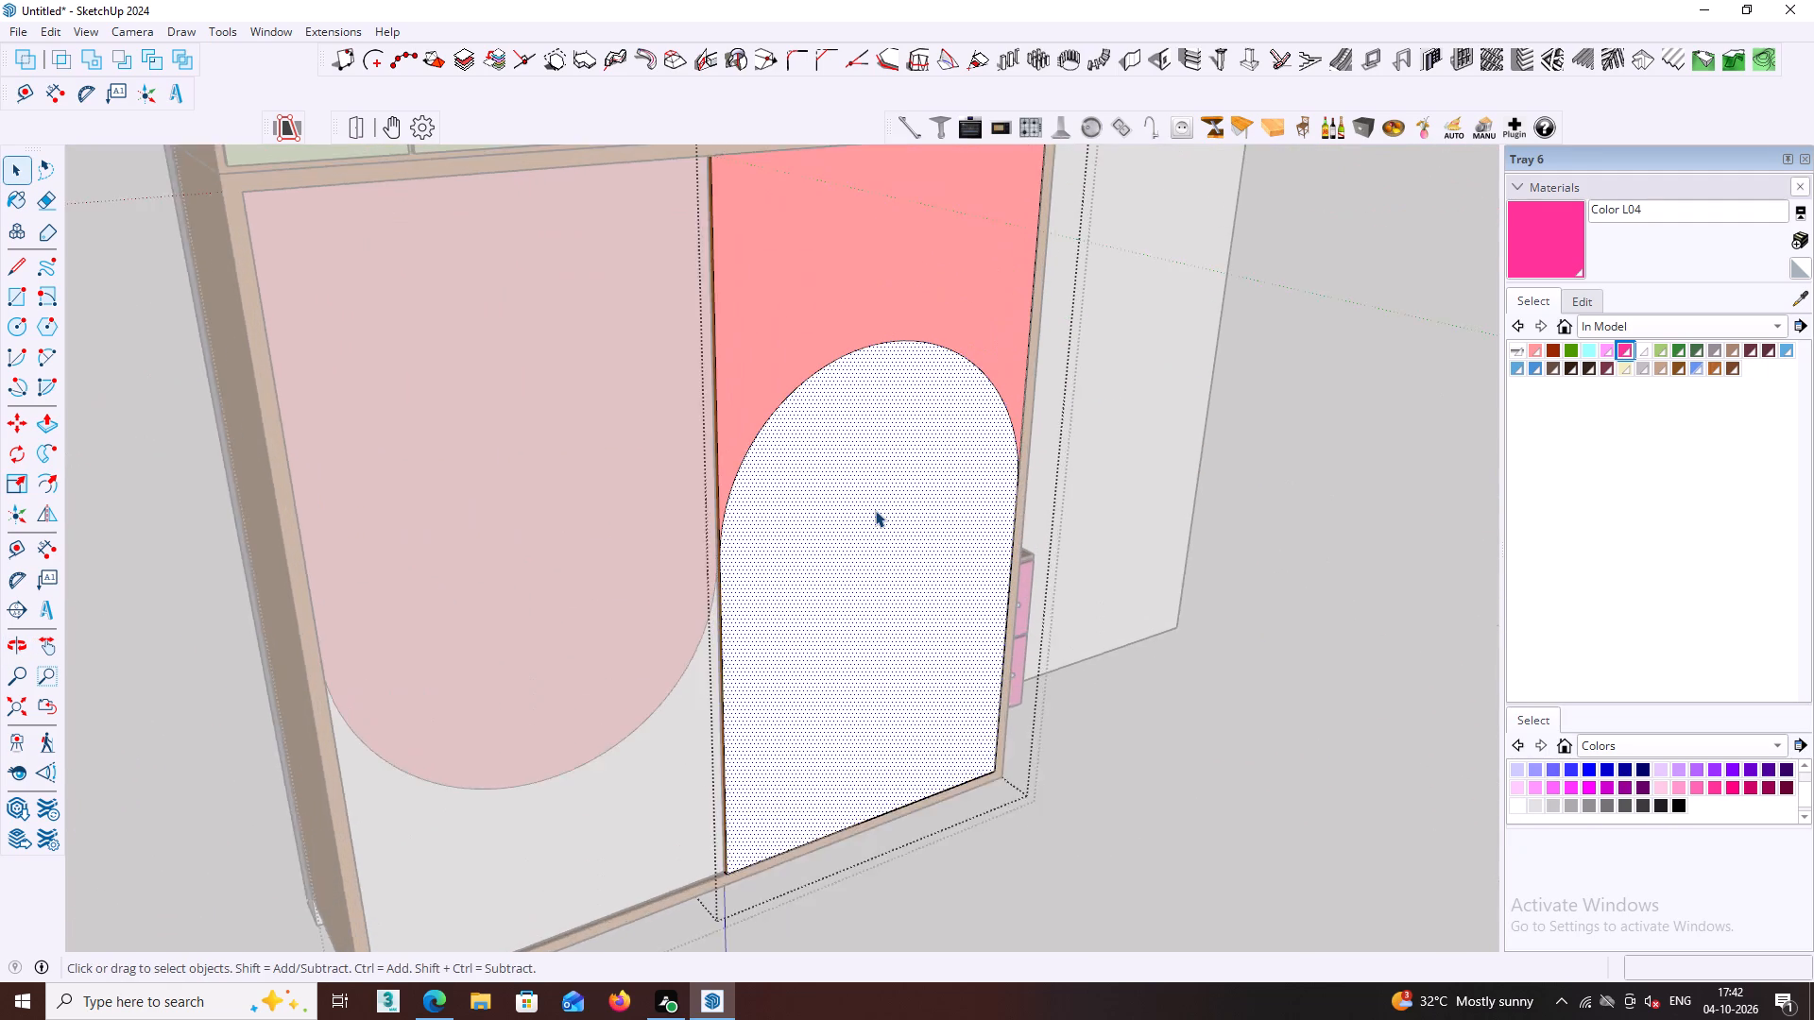
scroll(875, 510, up, 2)
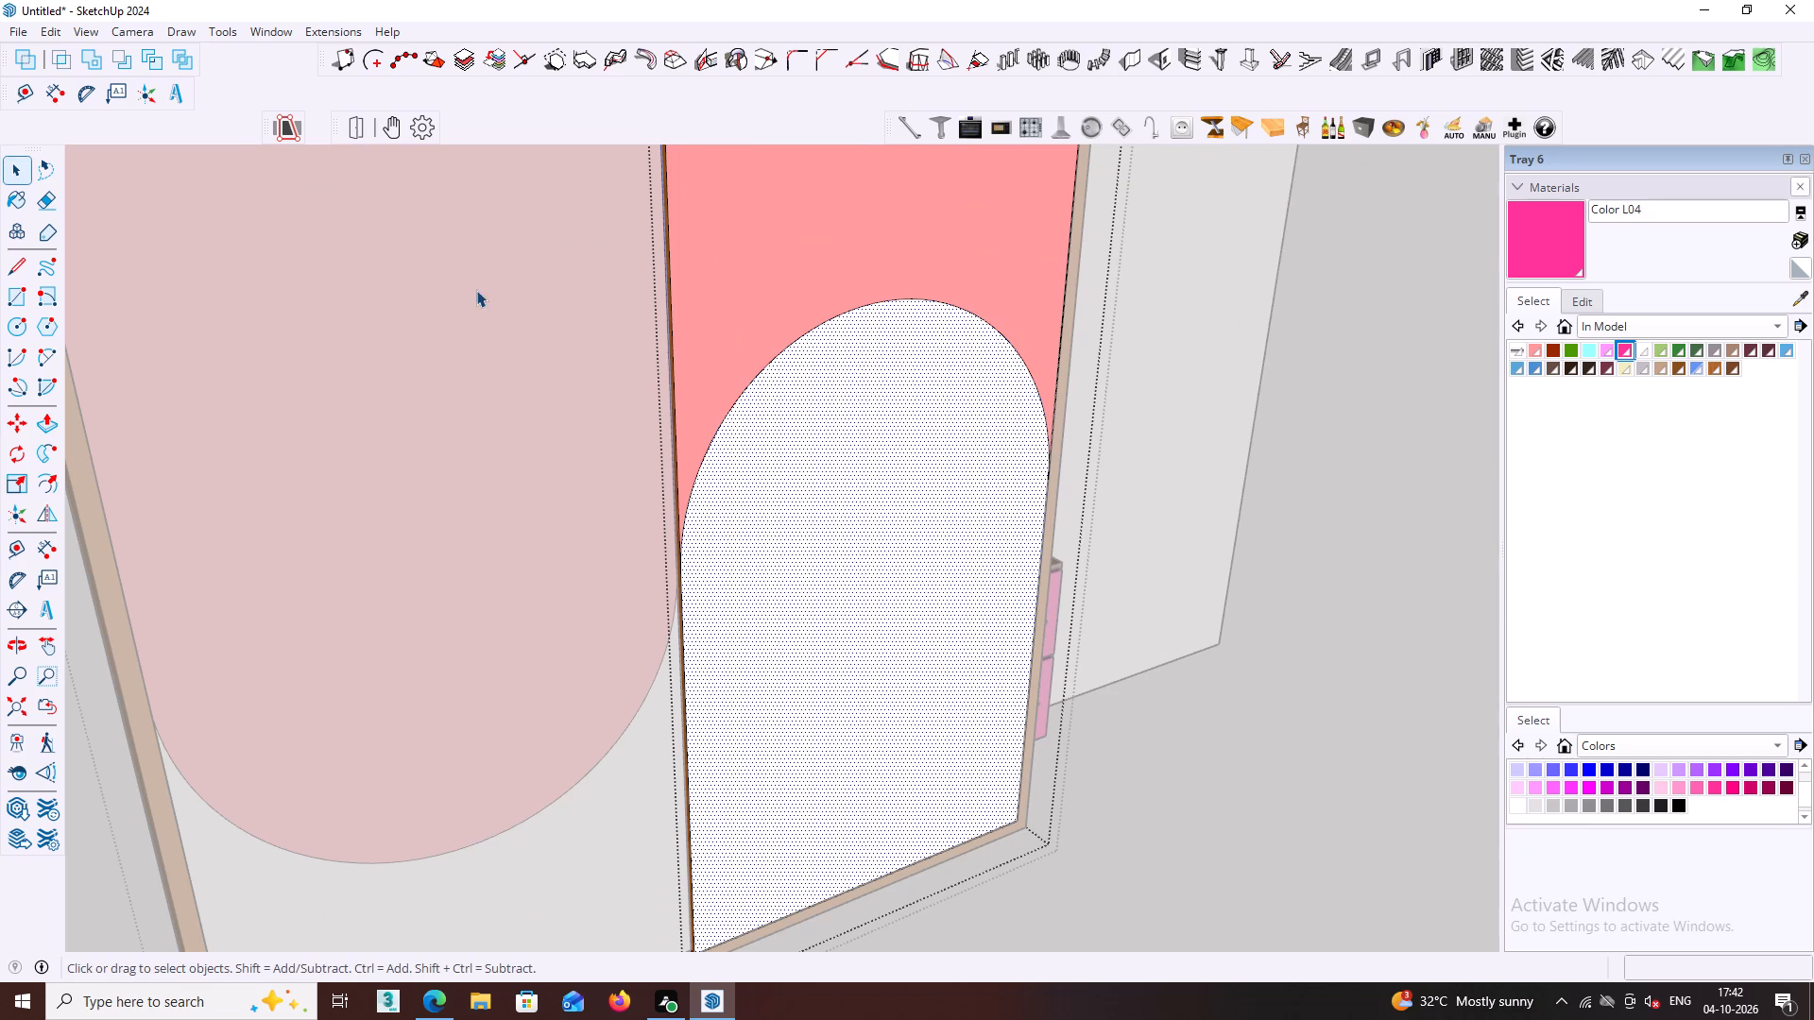
Load the wooden sliding door handle directly into the model, place it on the white arch near its outer edge, and explode it.
click(276, 27)
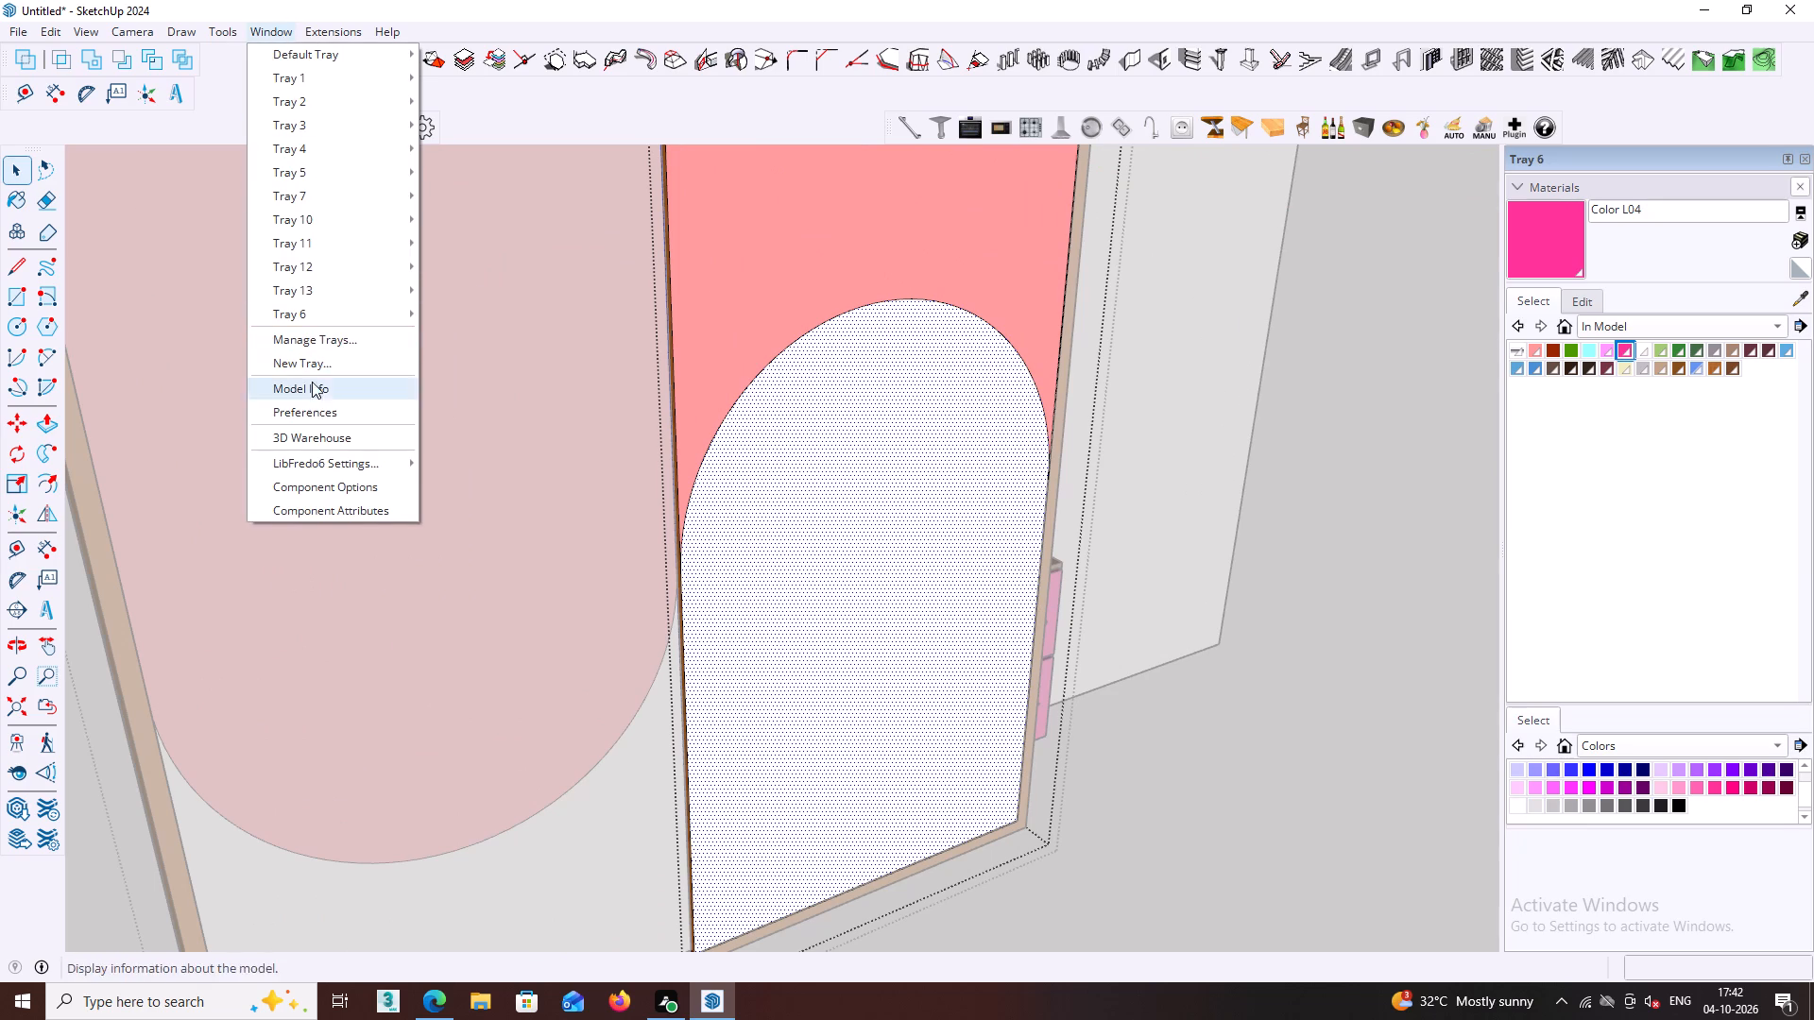
click(321, 440)
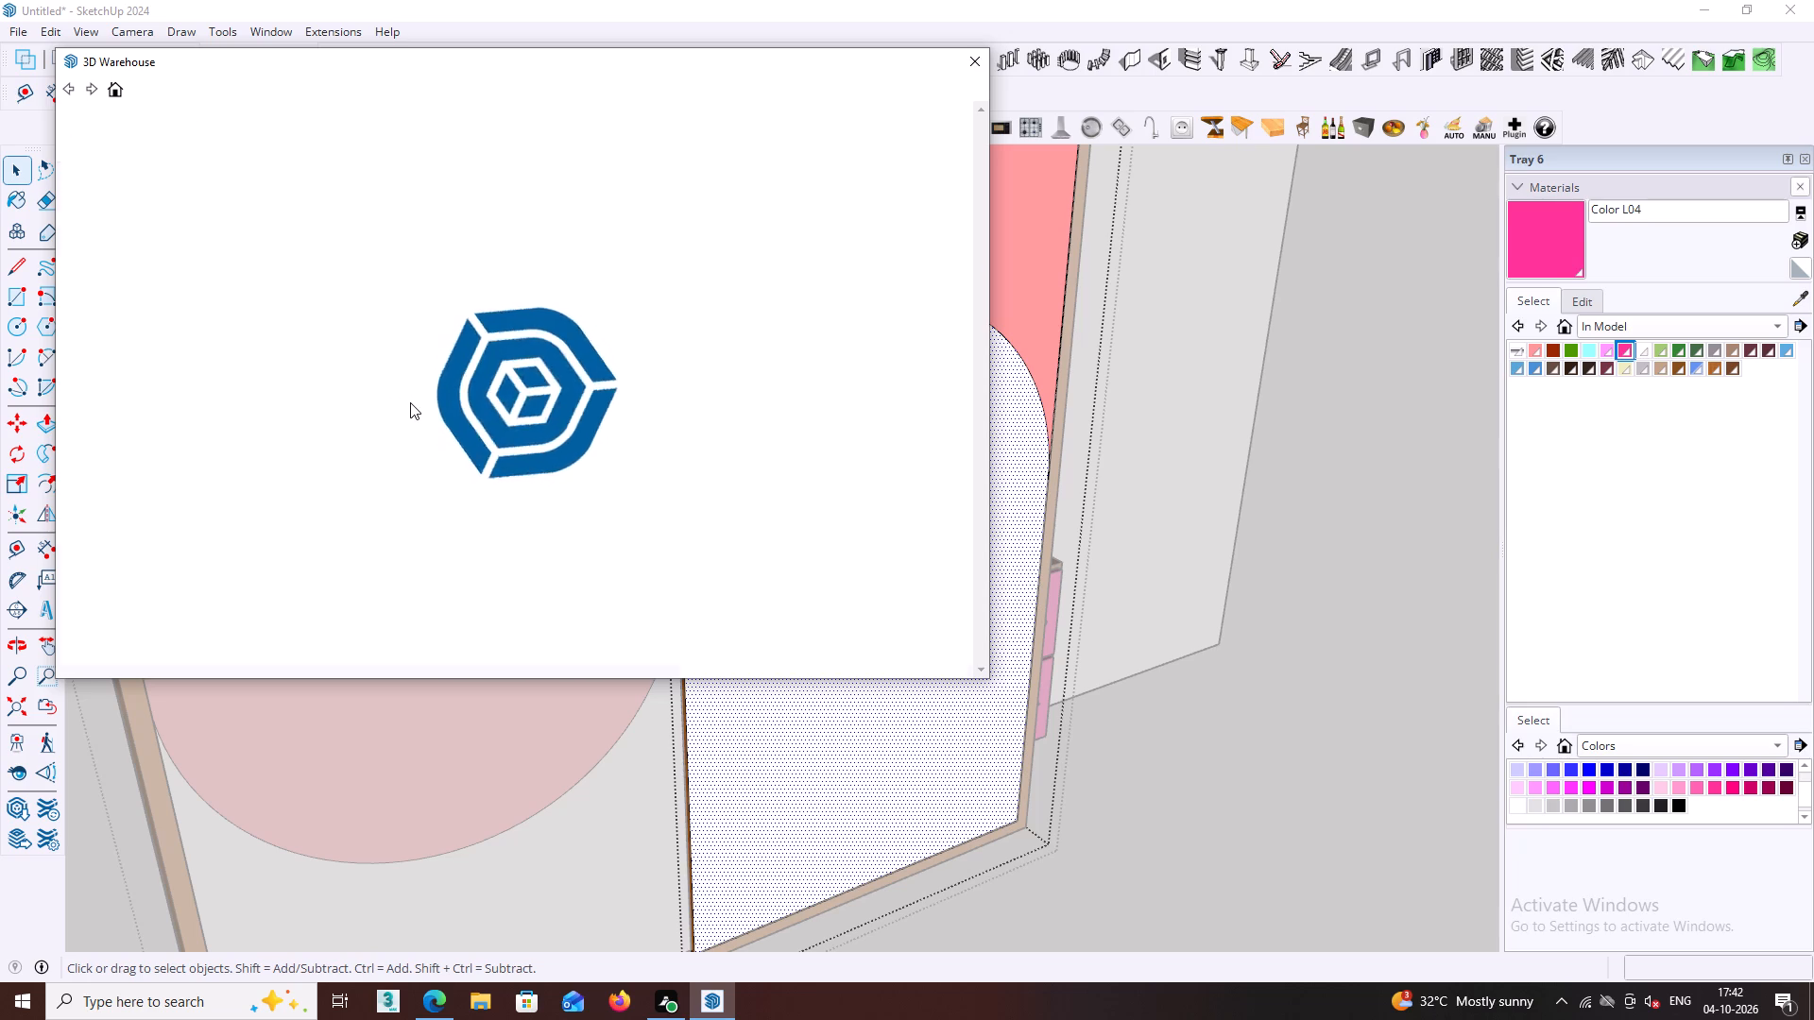
scroll(577, 372, down, 4)
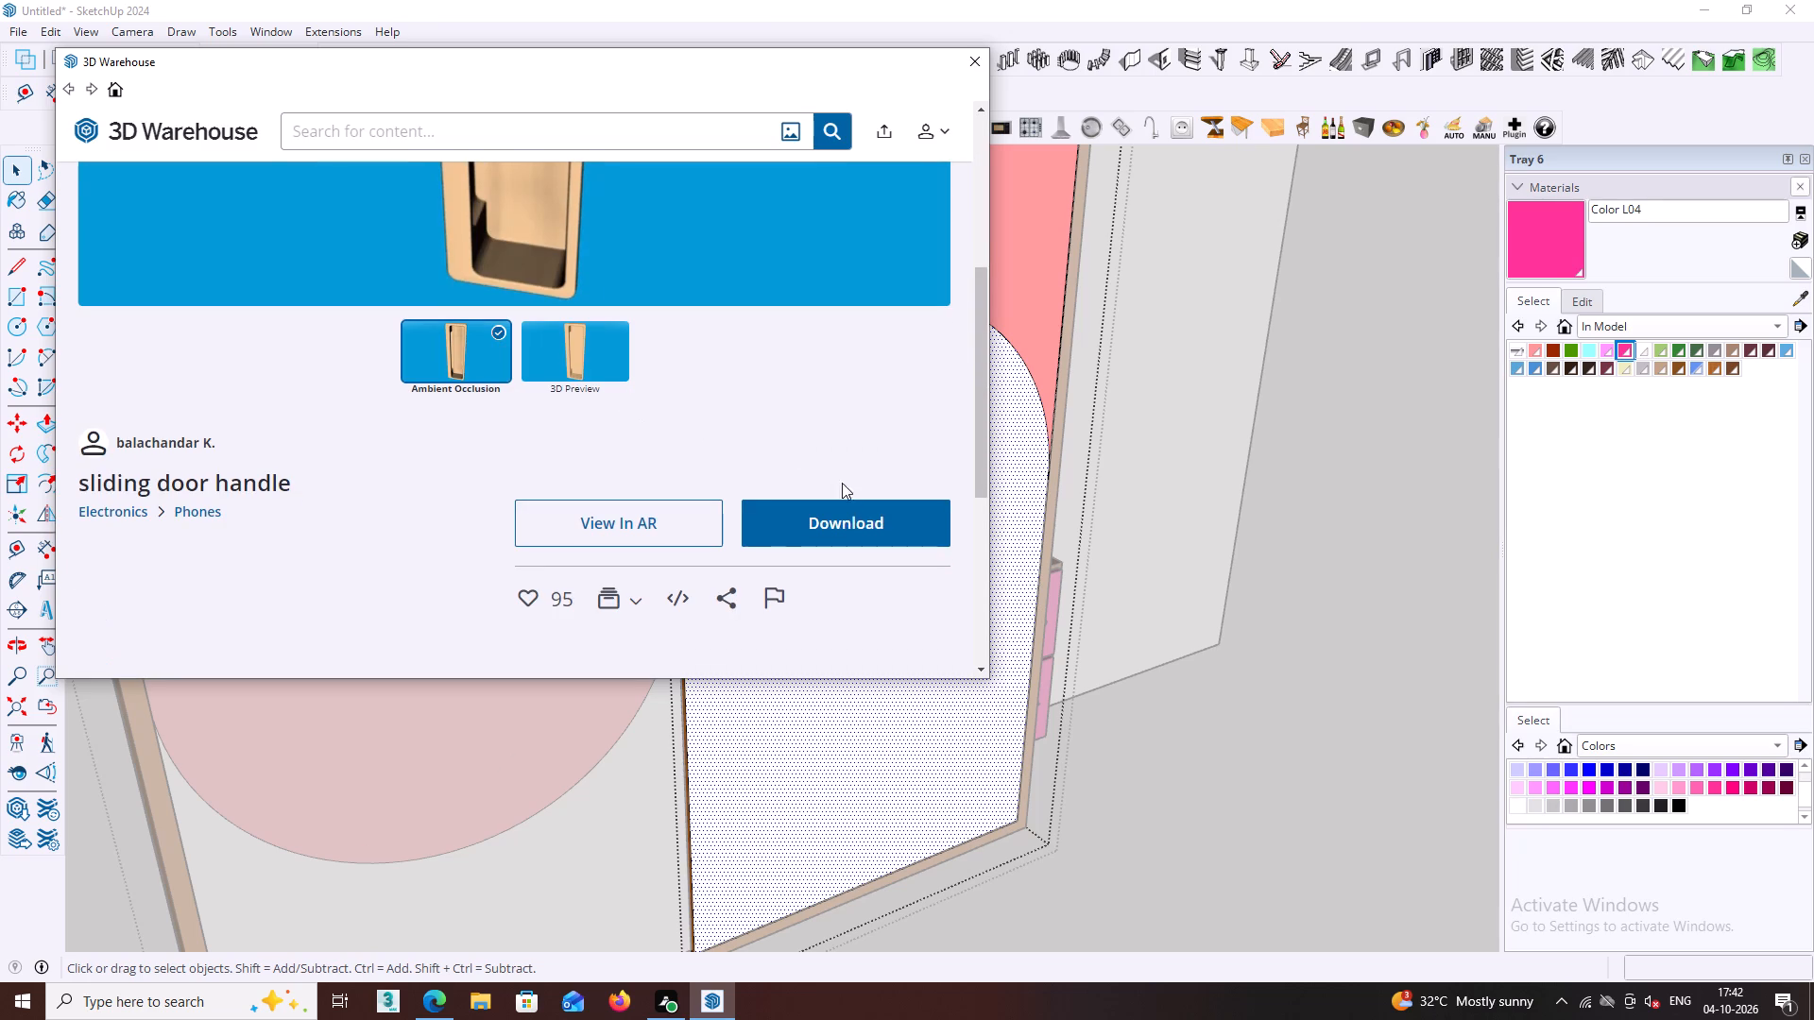
click(838, 521)
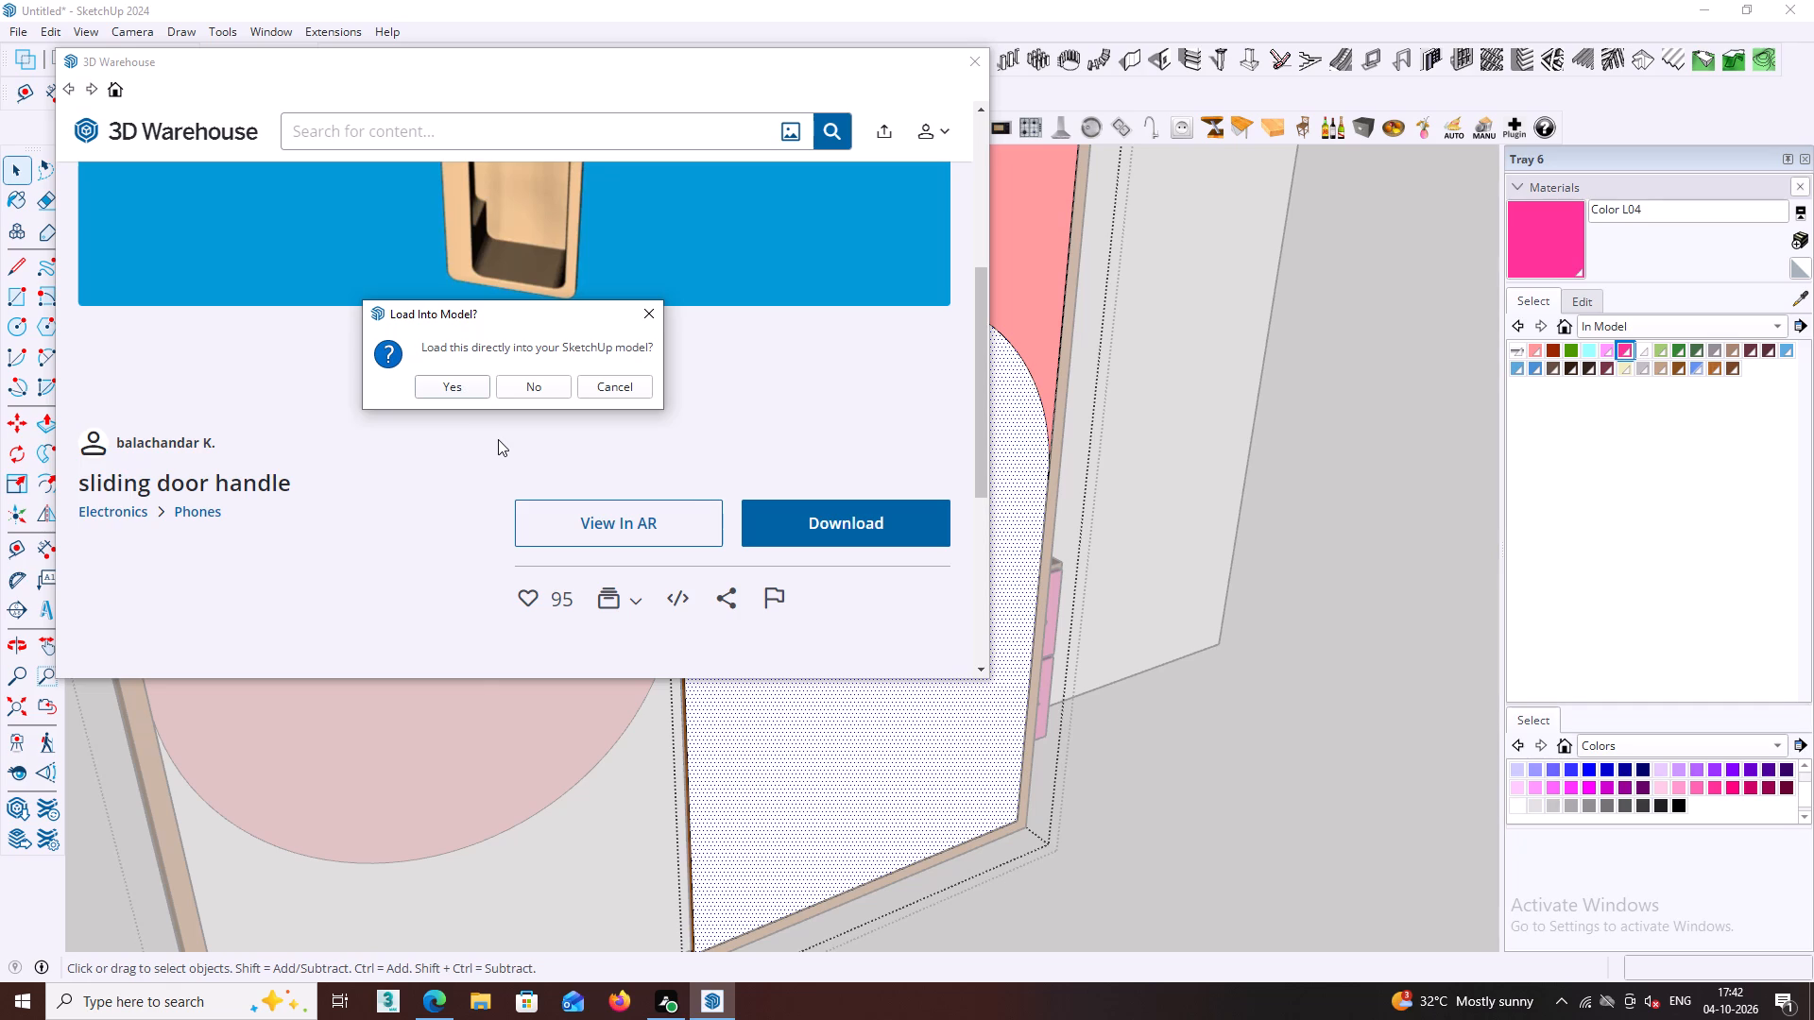
click(465, 383)
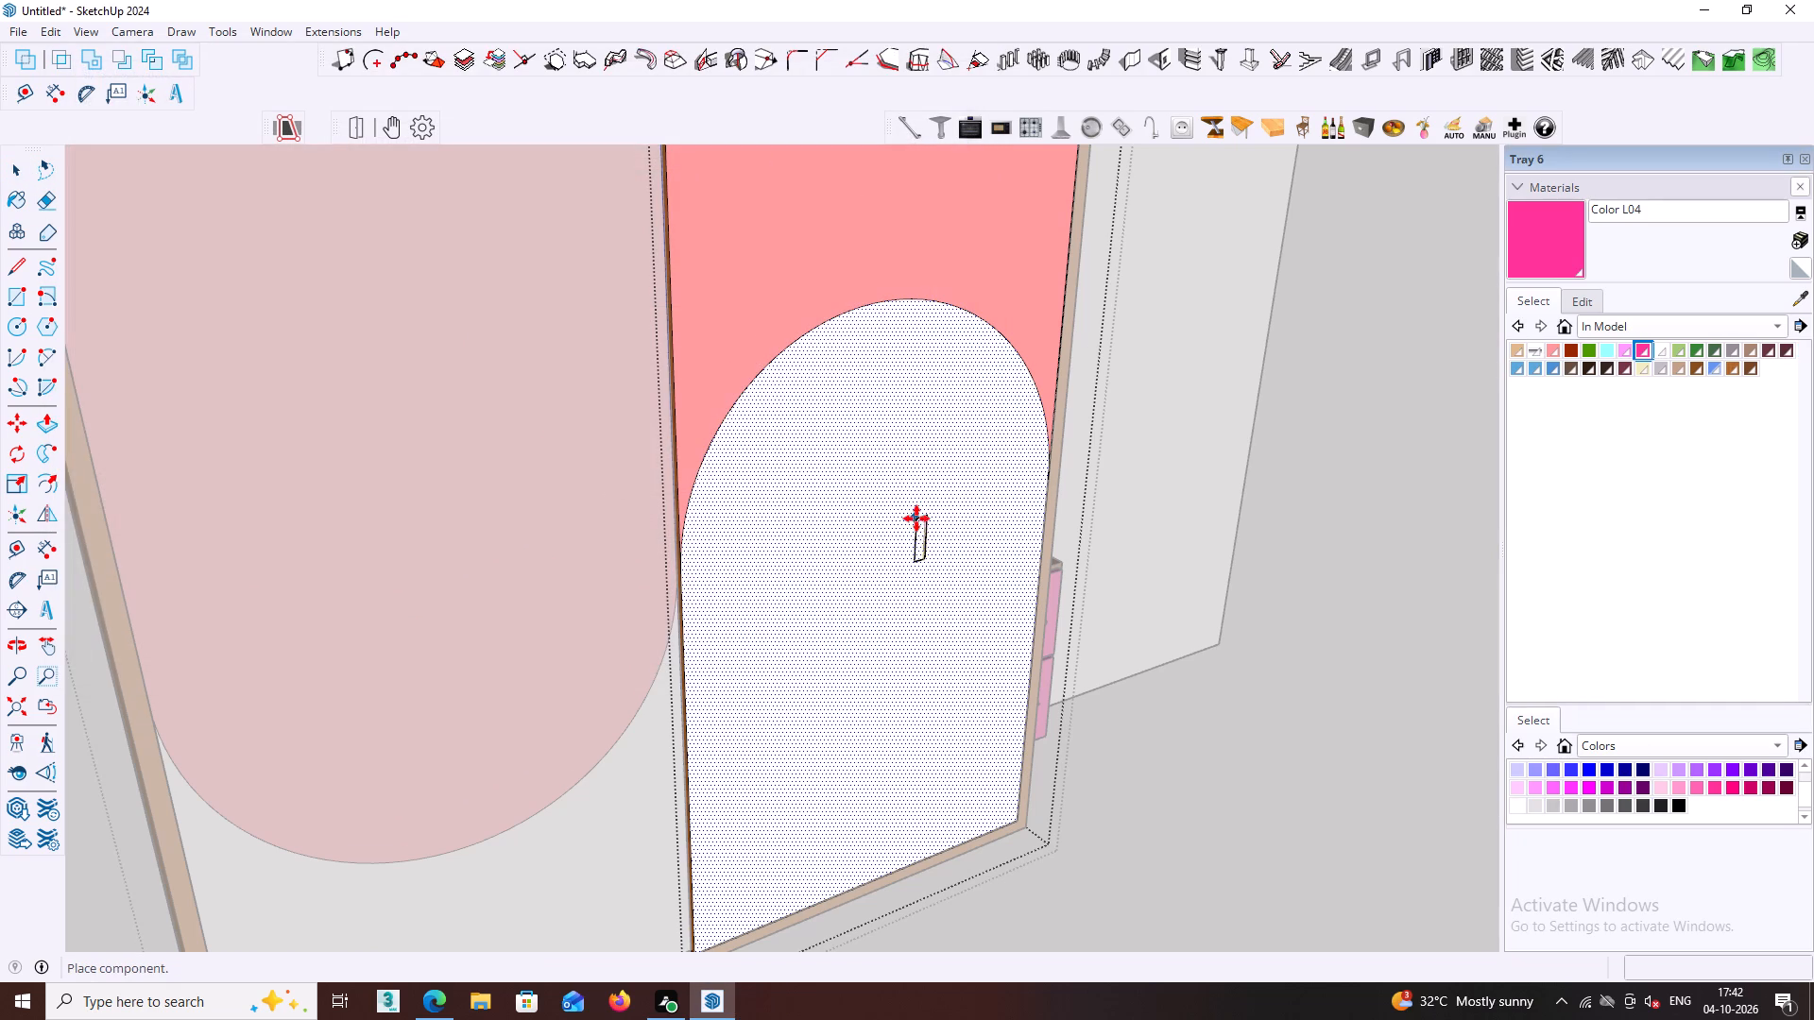
middle_drag(1019, 491, 938, 457)
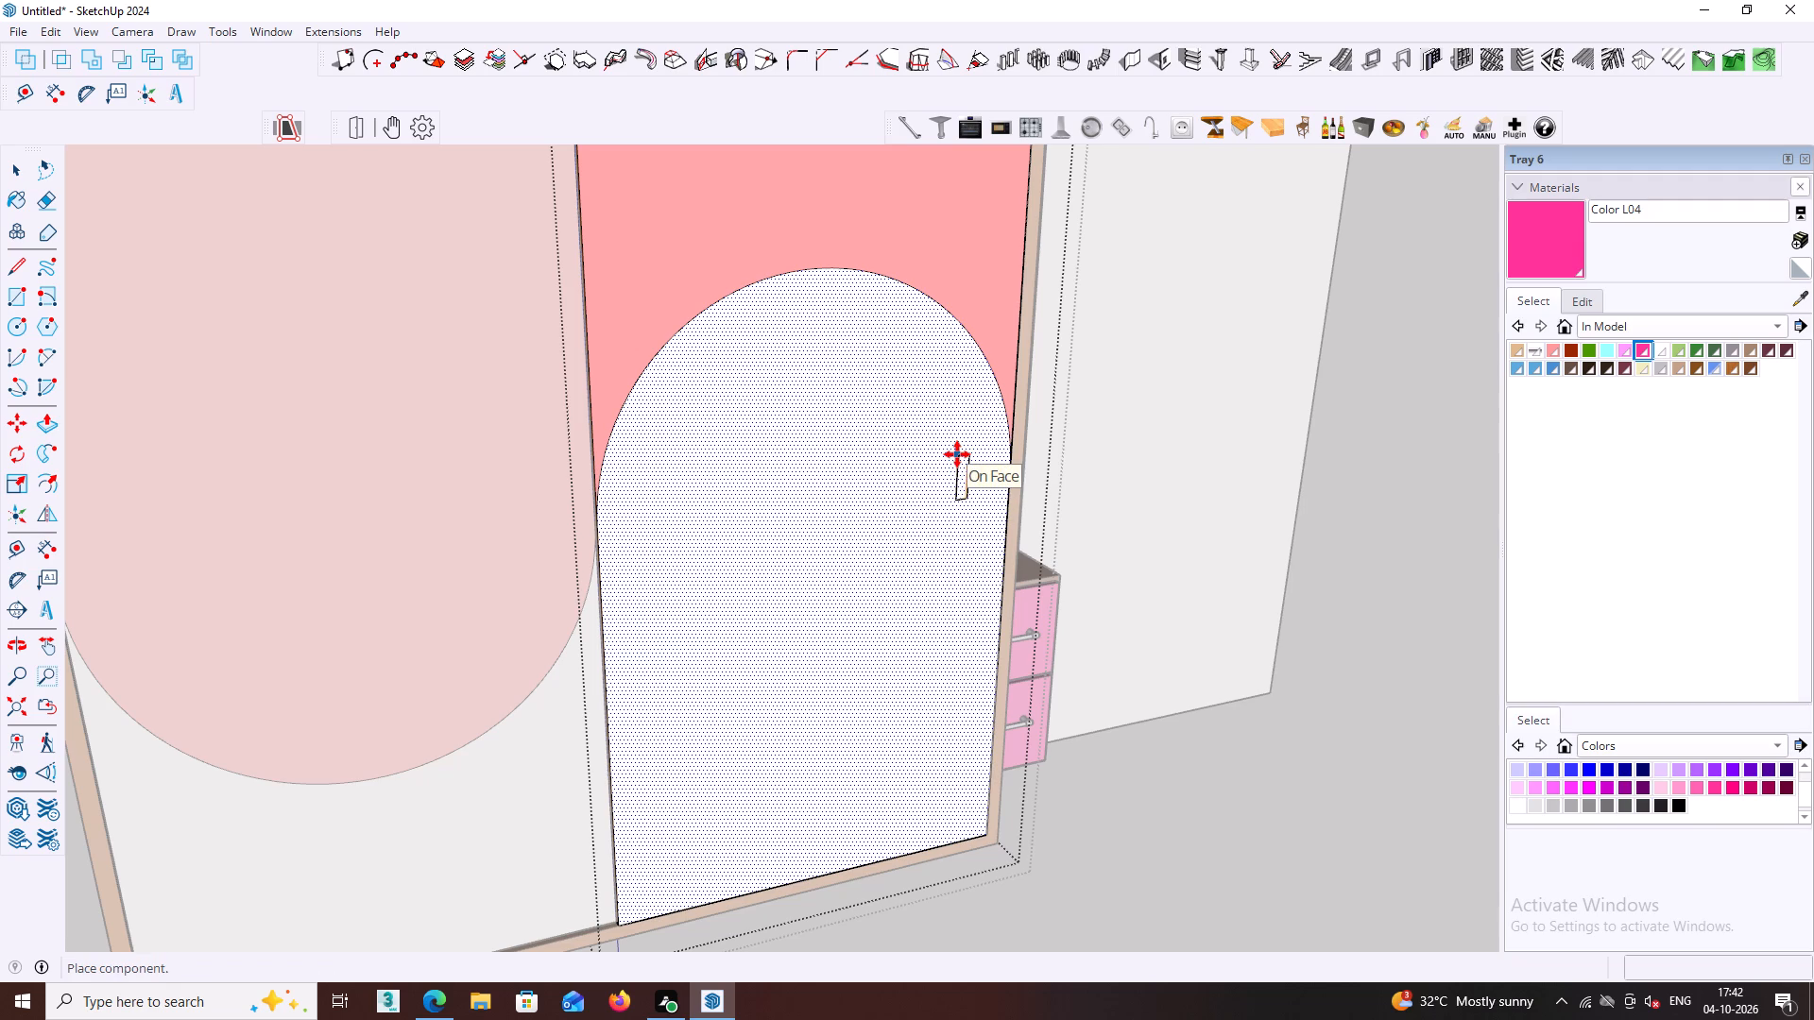
click(960, 454)
key(x)
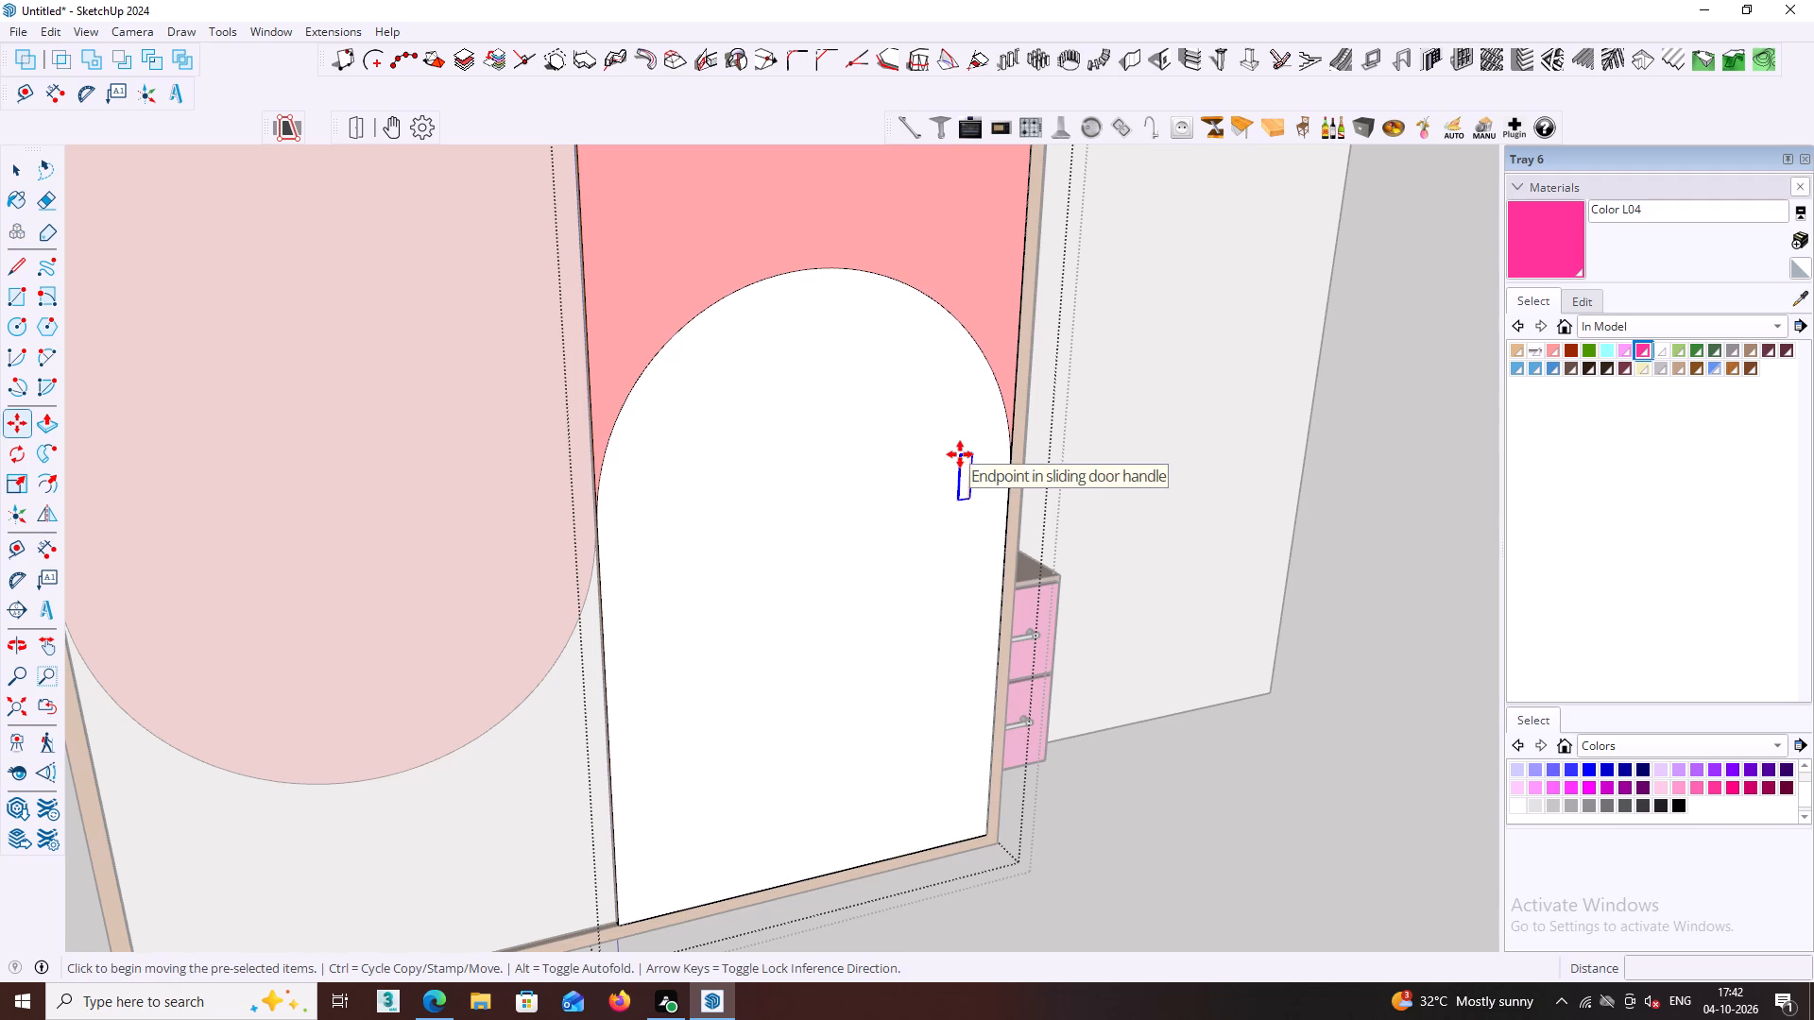
middle_drag(981, 509, 950, 521)
scroll(950, 521, up, 6)
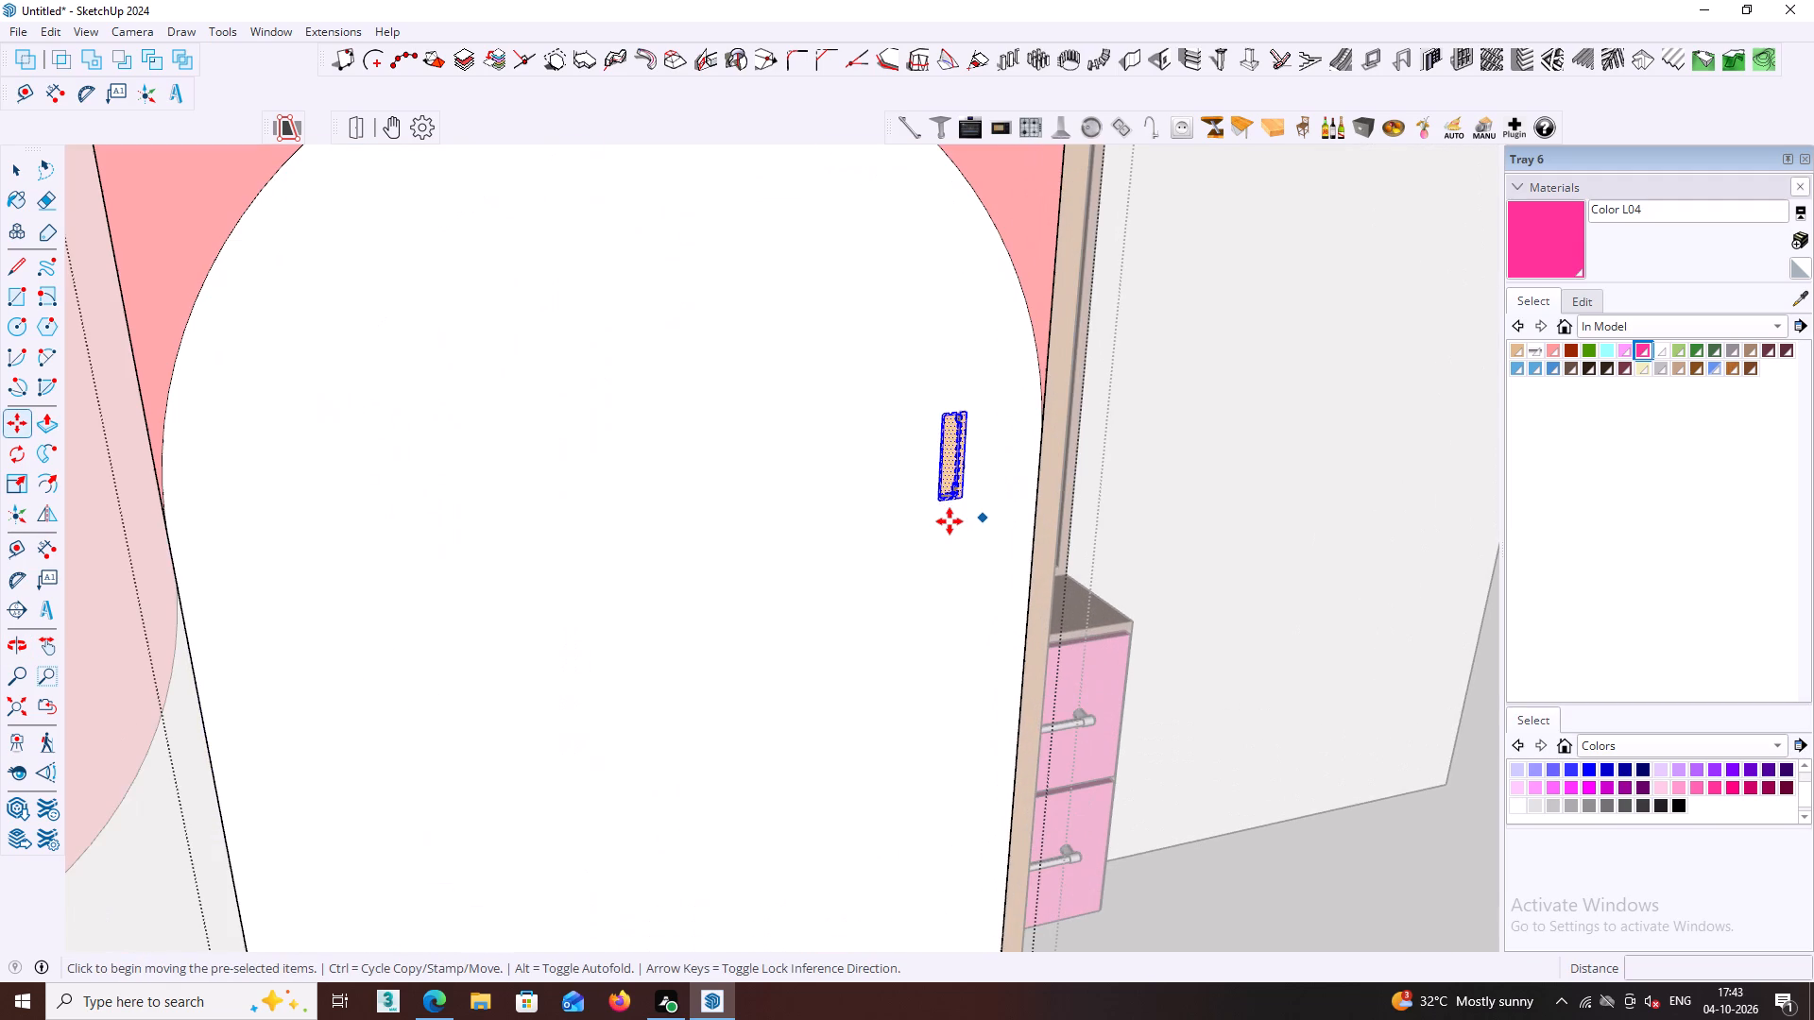
key(Escape)
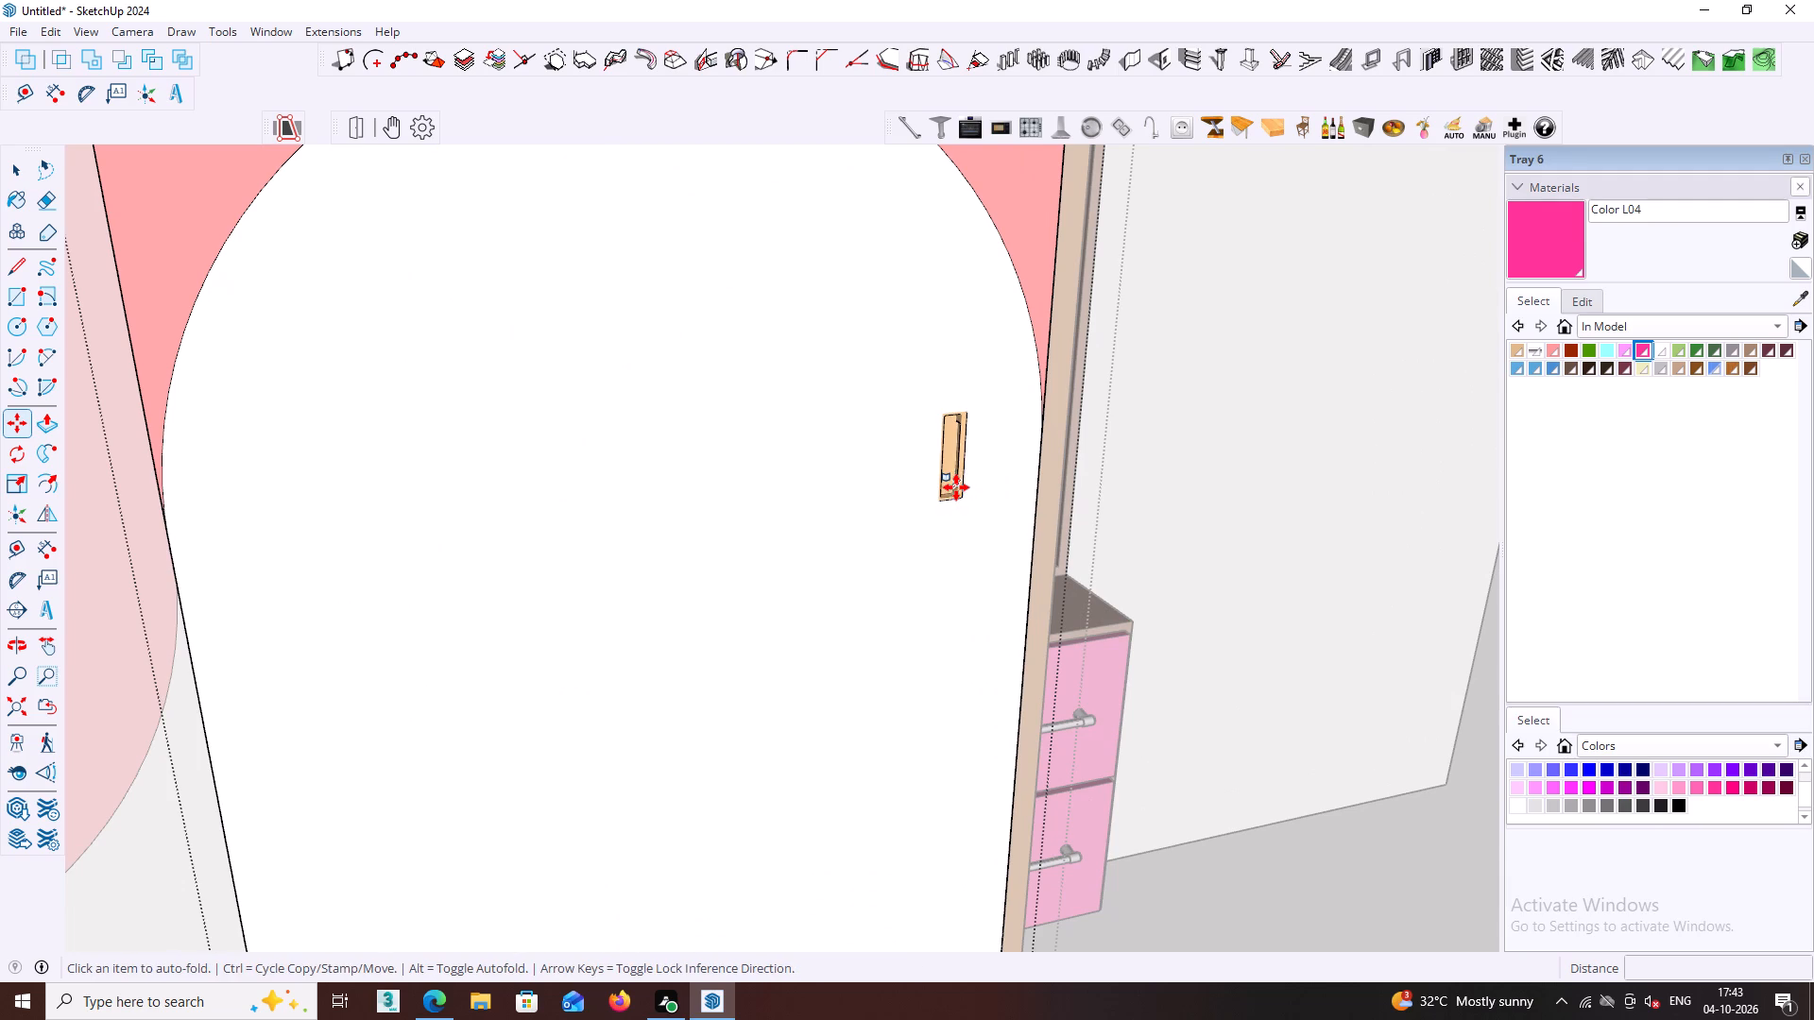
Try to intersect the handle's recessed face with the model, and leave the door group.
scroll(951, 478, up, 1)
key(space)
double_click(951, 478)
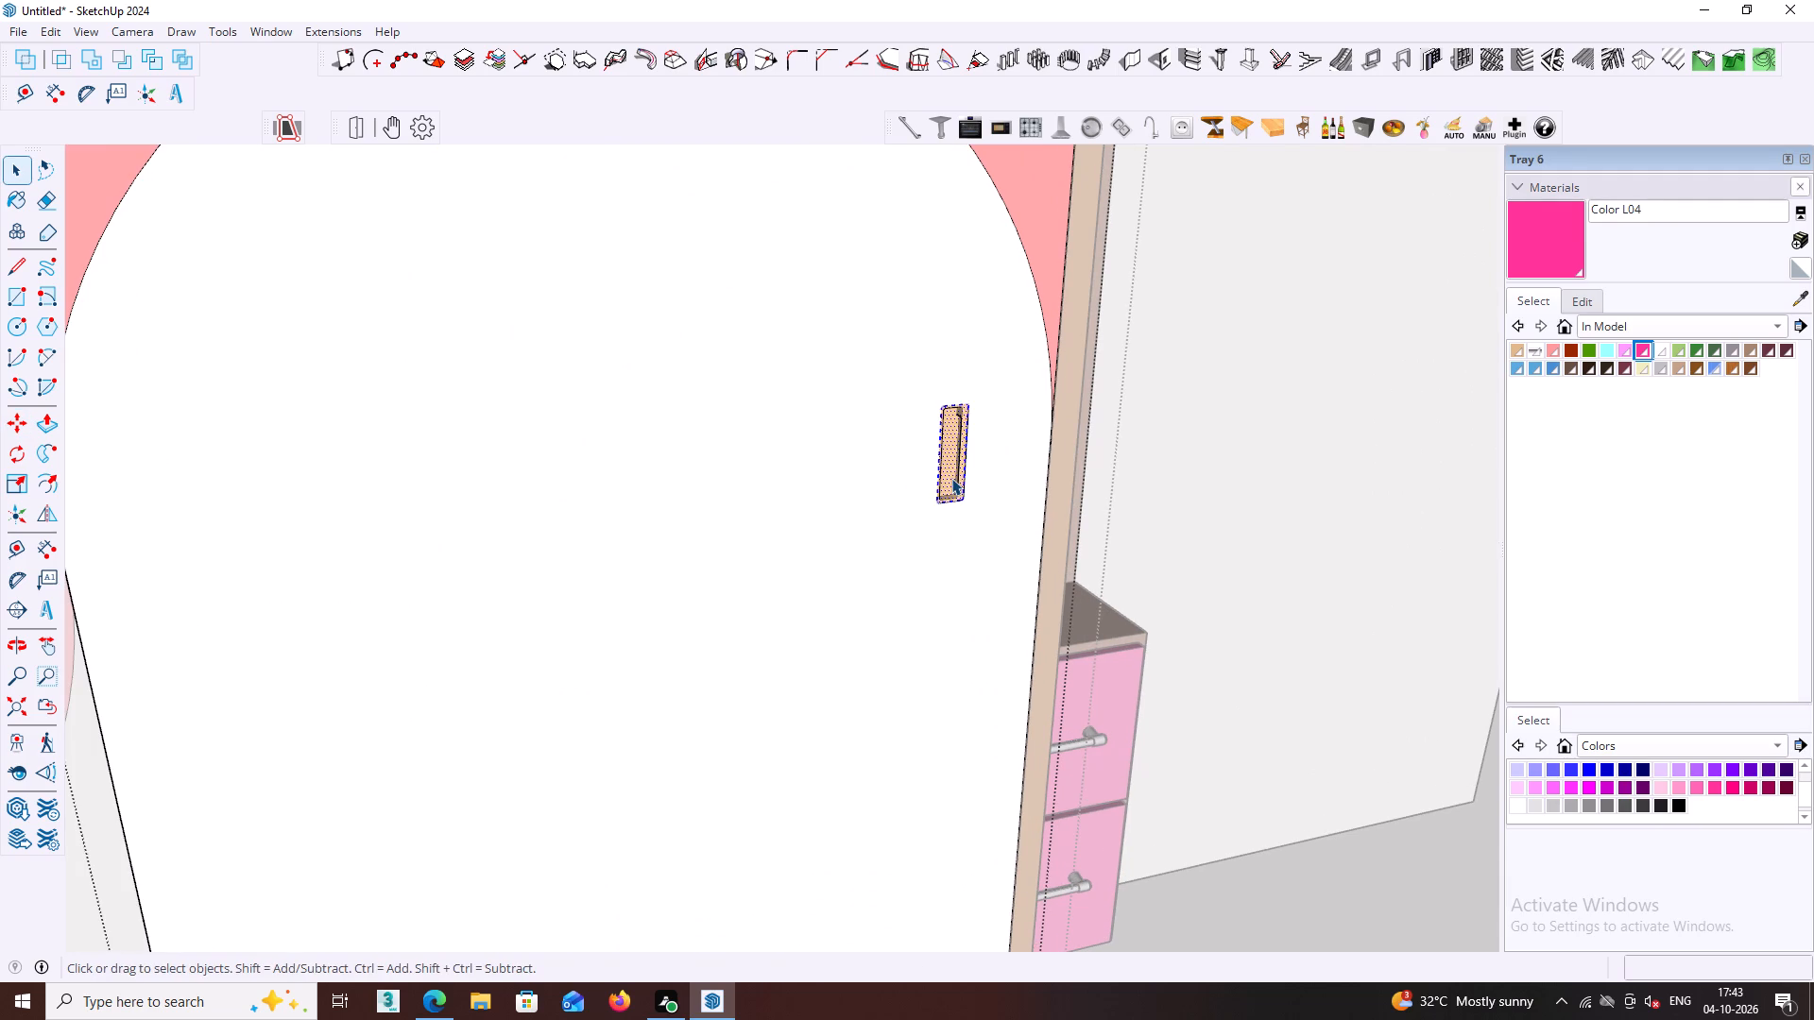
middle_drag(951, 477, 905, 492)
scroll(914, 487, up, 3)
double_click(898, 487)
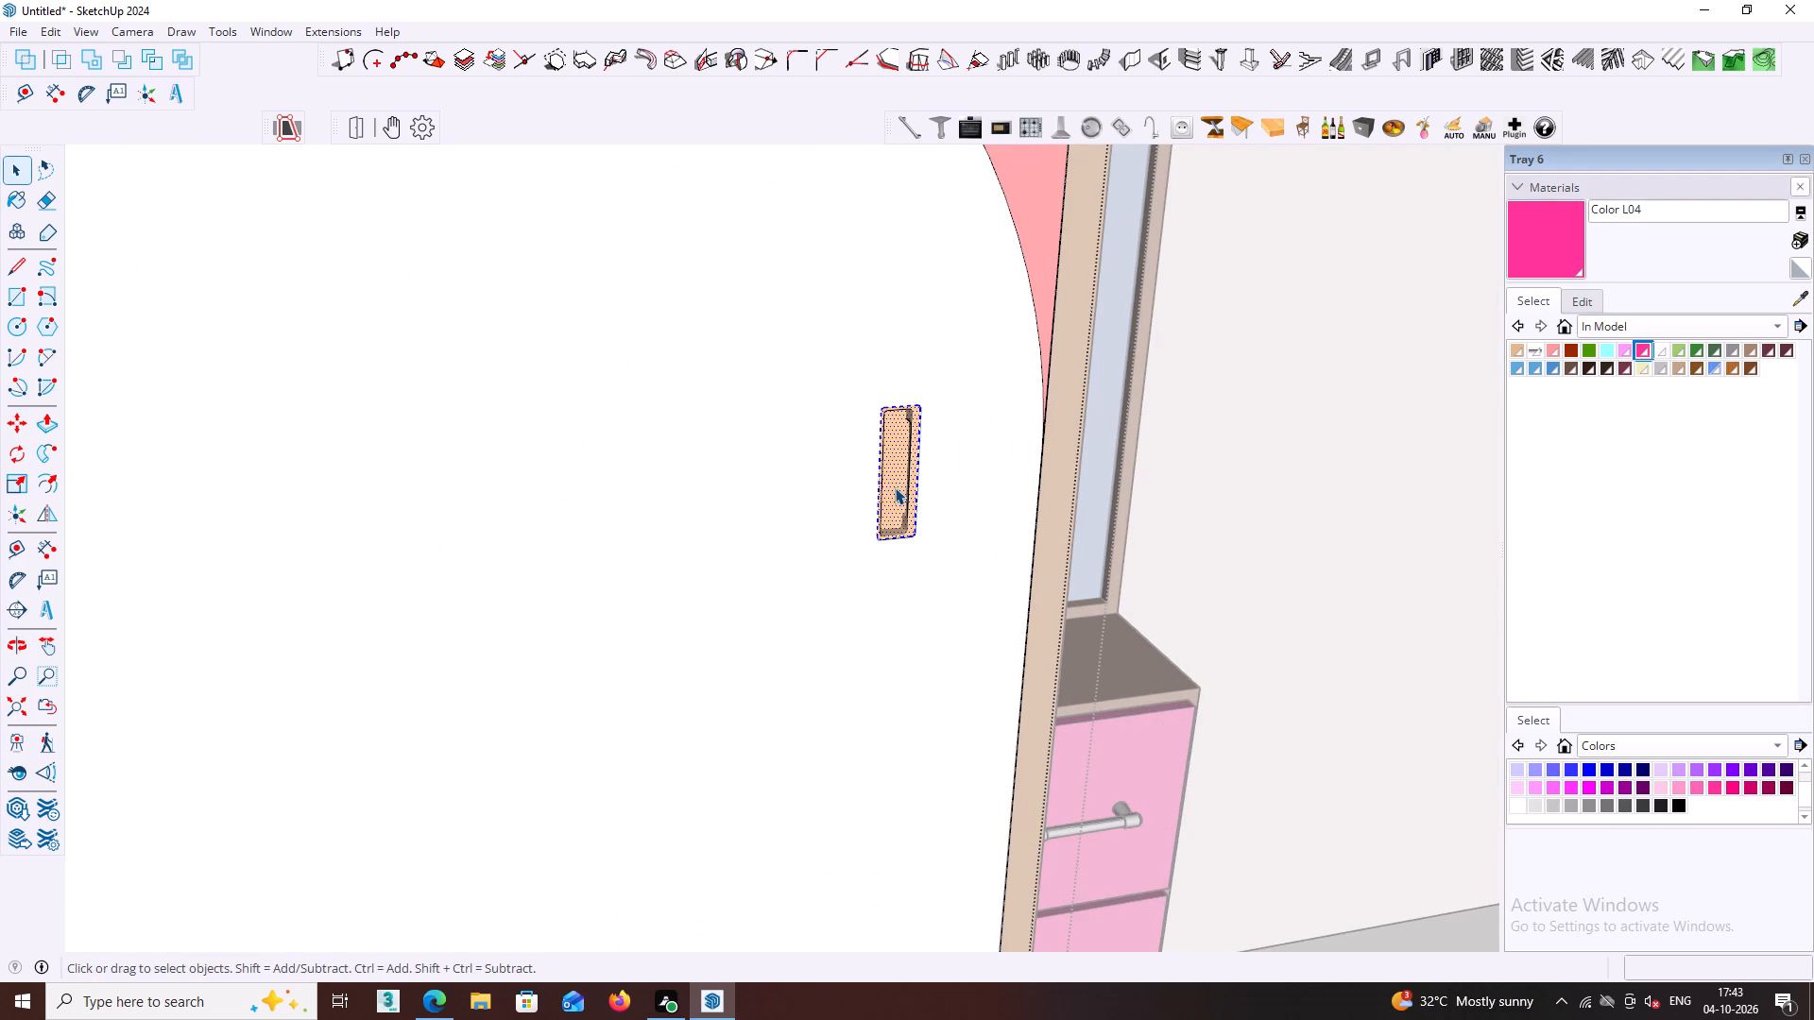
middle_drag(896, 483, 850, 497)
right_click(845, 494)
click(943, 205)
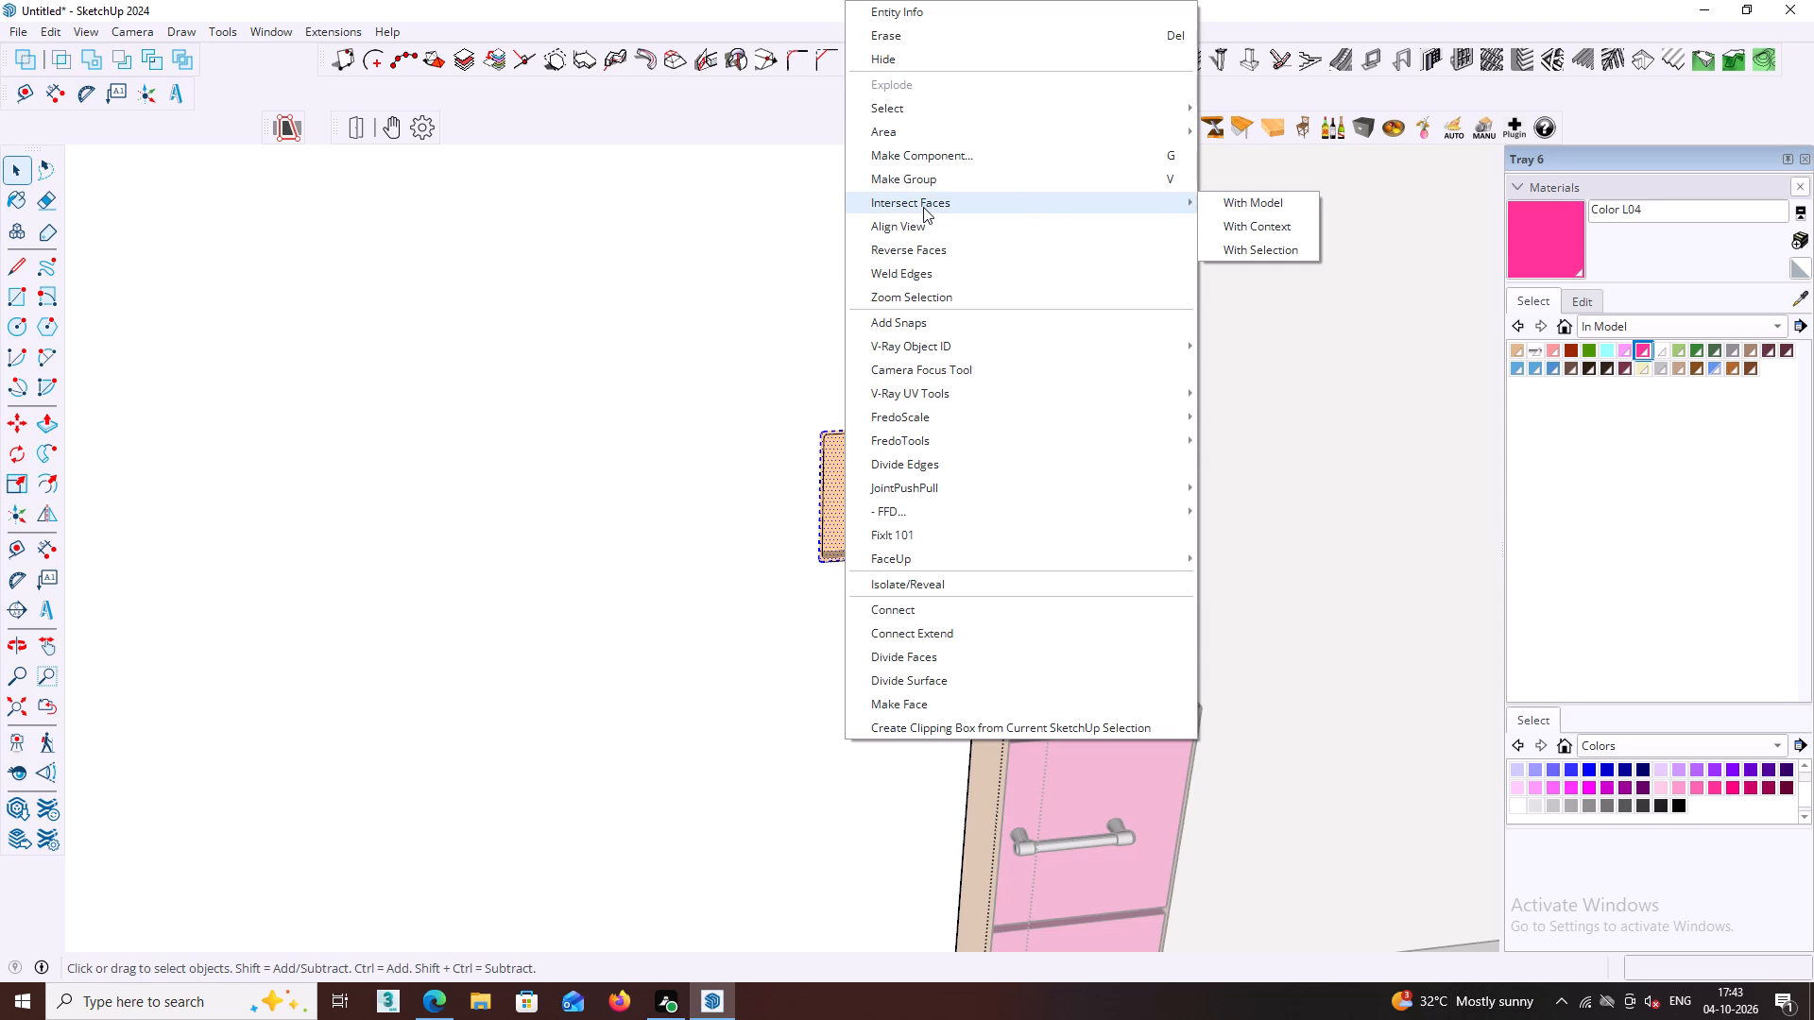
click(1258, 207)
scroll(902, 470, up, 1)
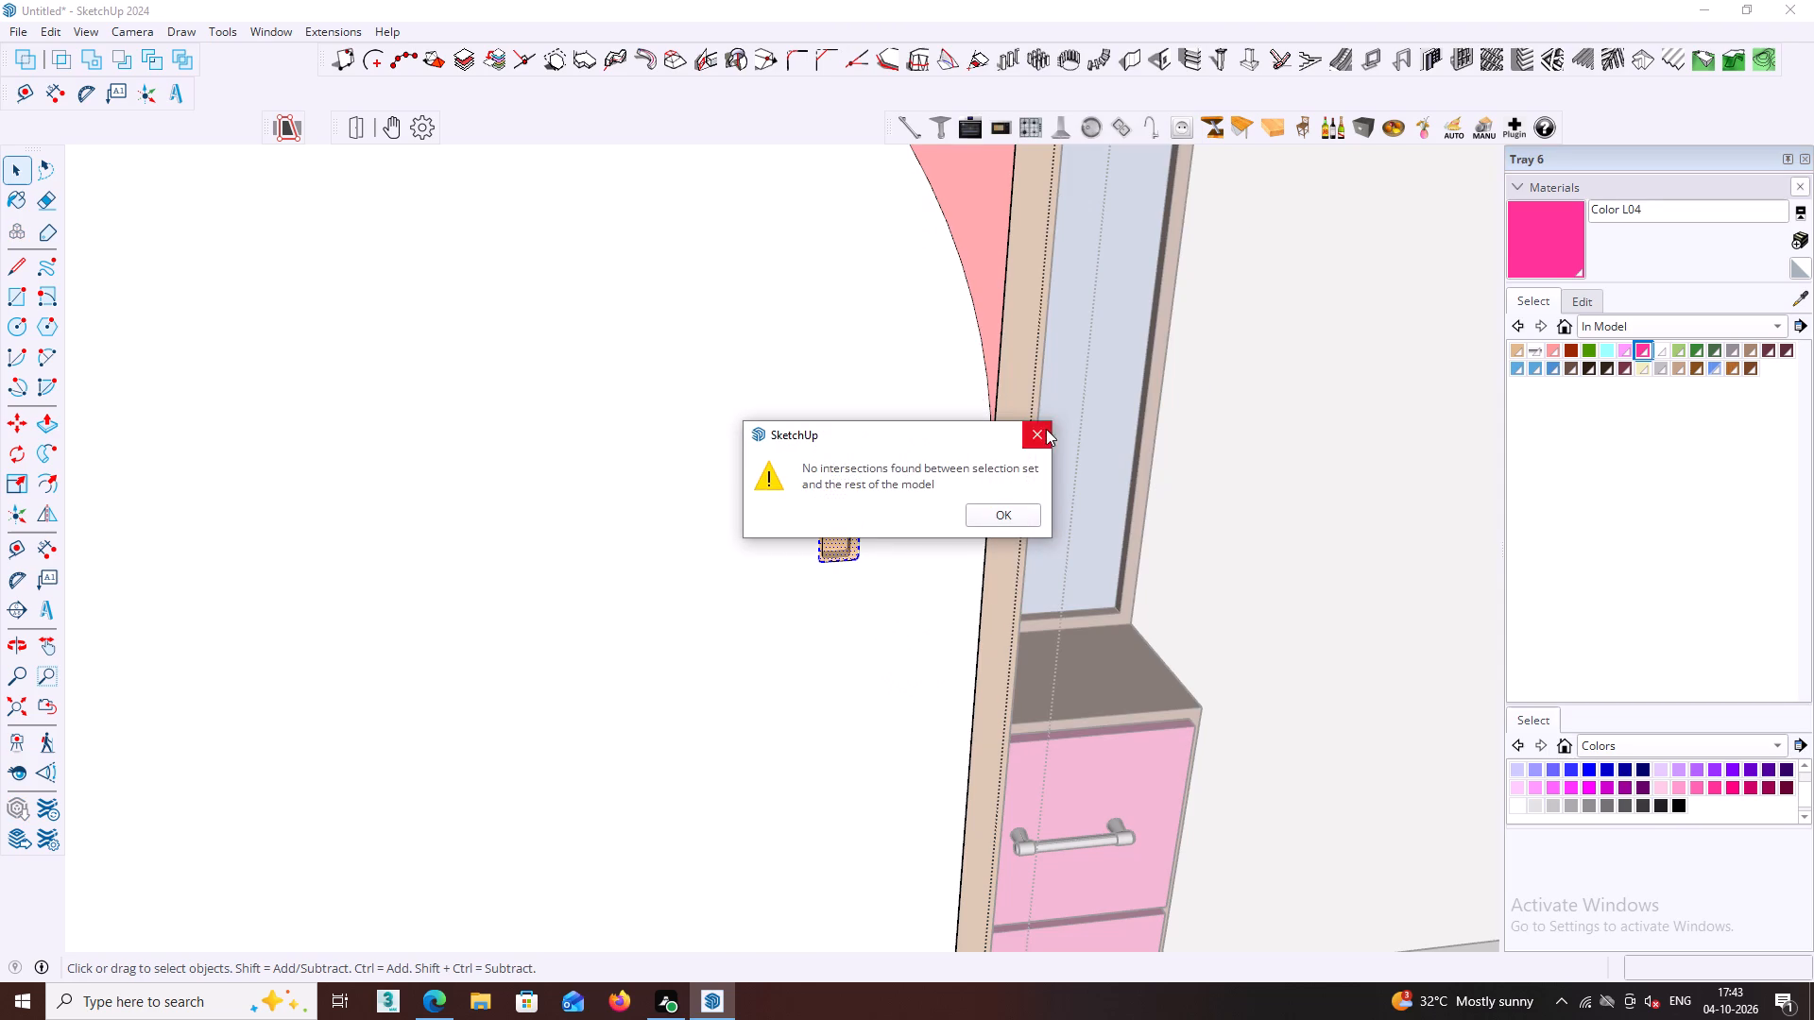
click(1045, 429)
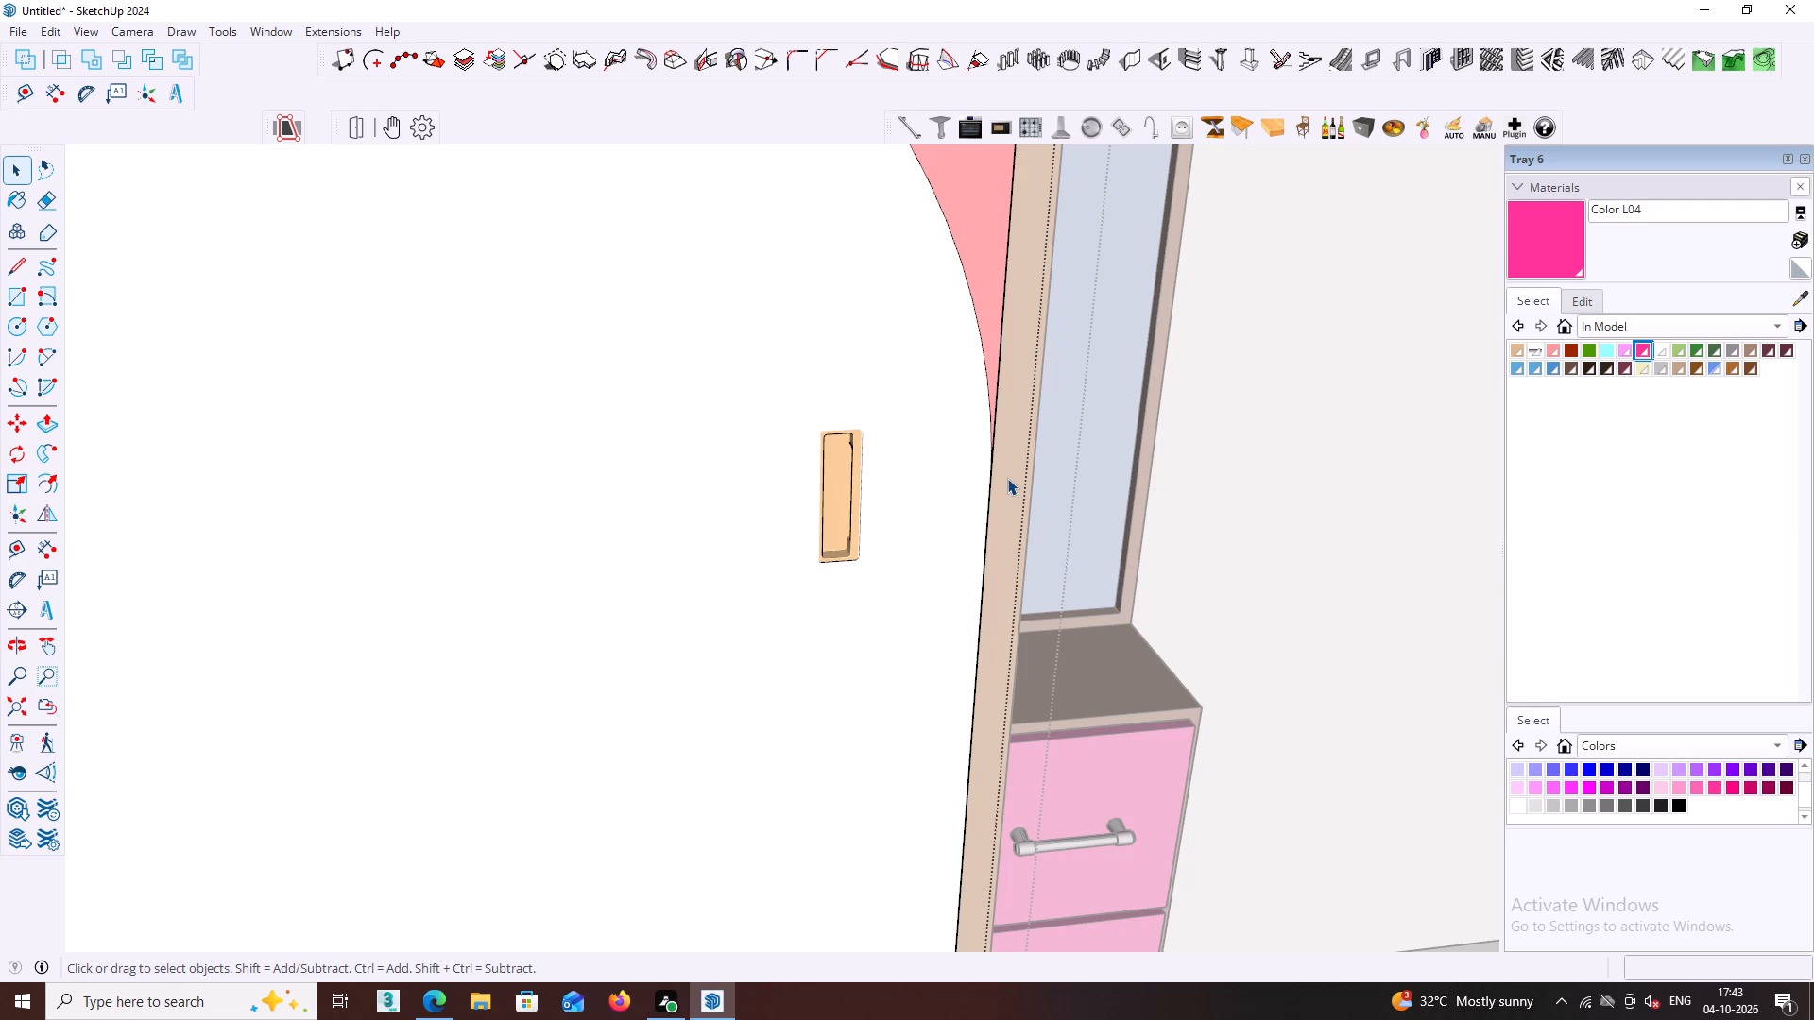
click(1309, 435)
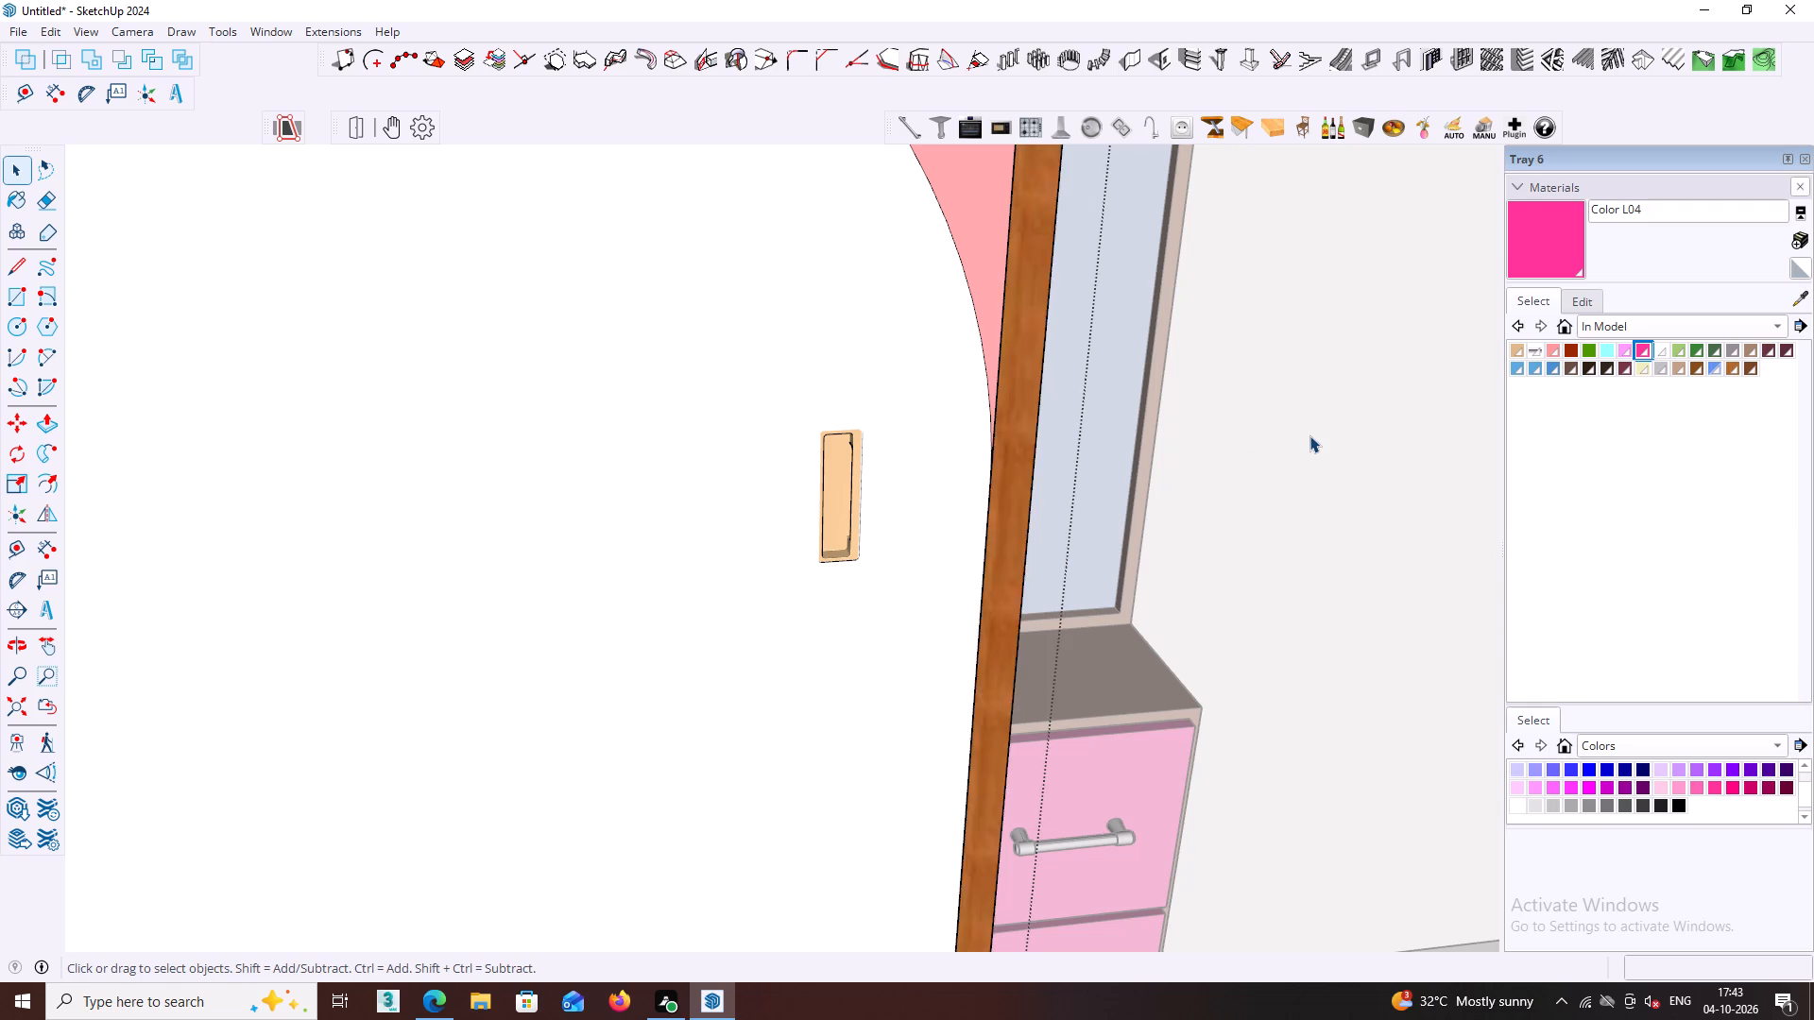
Examine from several angles how the recessed handle sits in the white arched sliding door.
scroll(1309, 443, down, 7)
shift+middle_drag(1308, 456, 1103, 418)
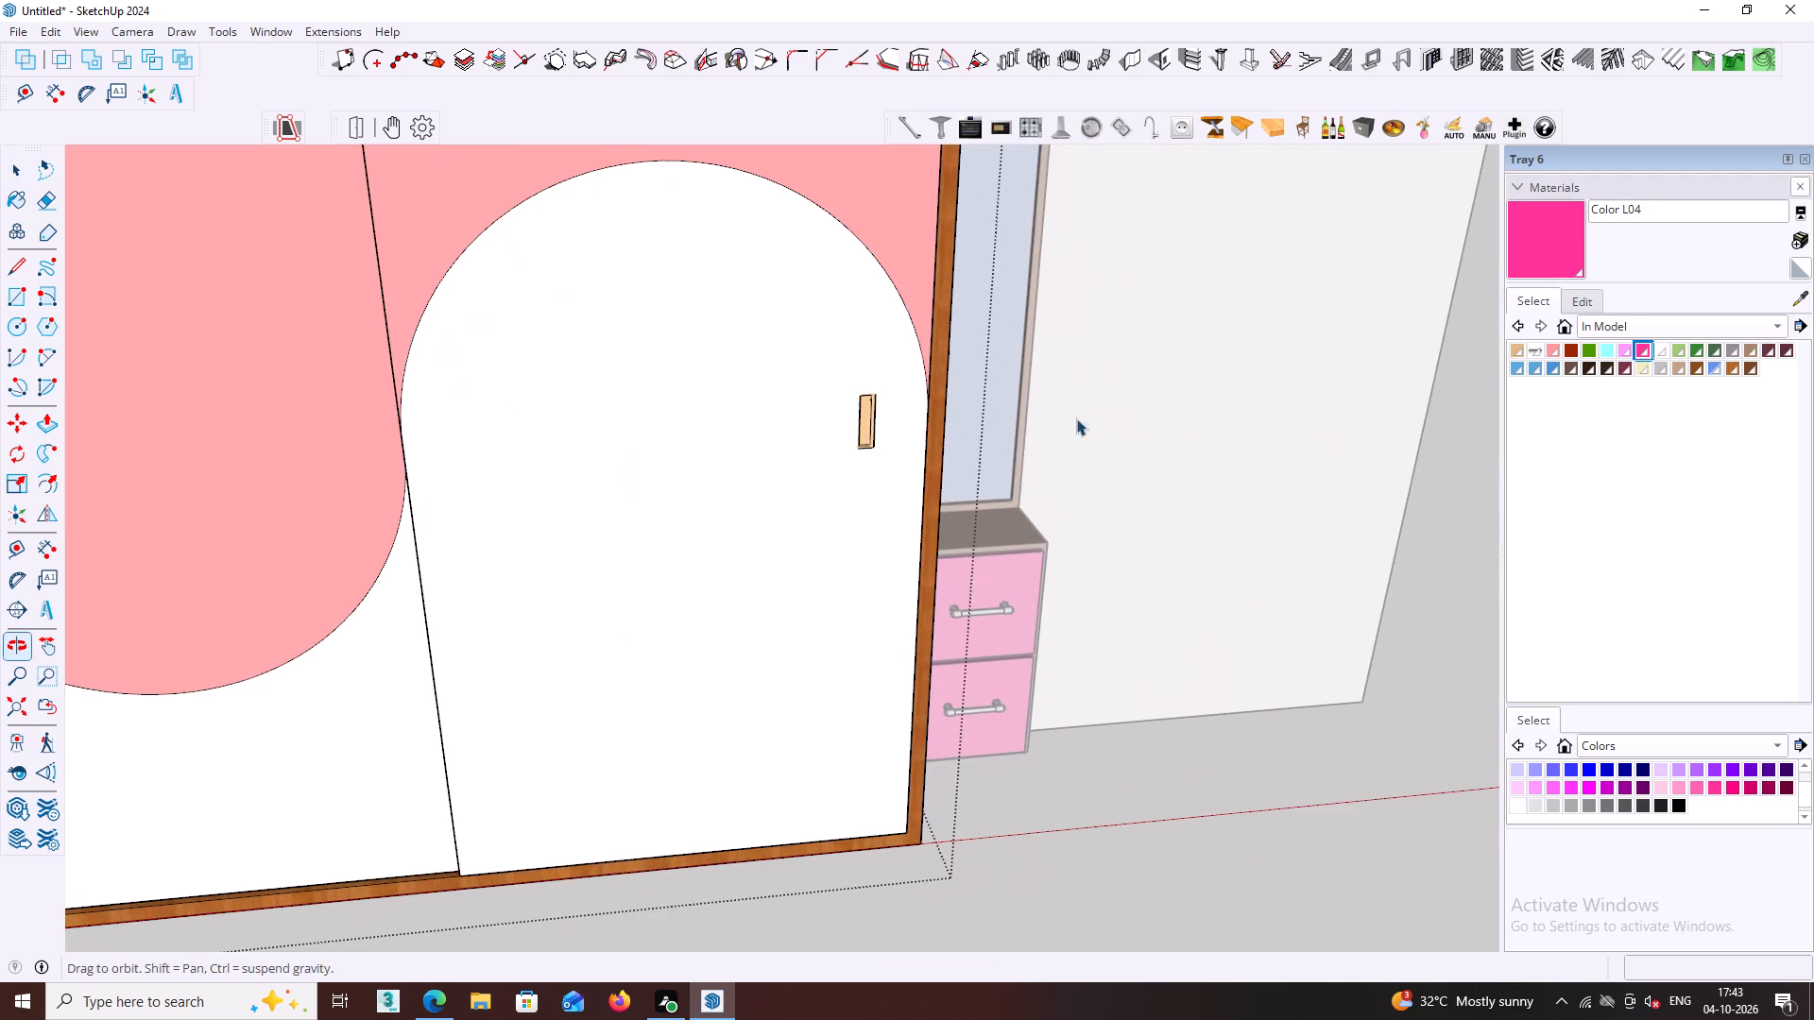
scroll(910, 415, up, 9)
middle_drag(856, 410, 819, 255)
scroll(817, 256, up, 2)
middle_drag(796, 267, 955, 440)
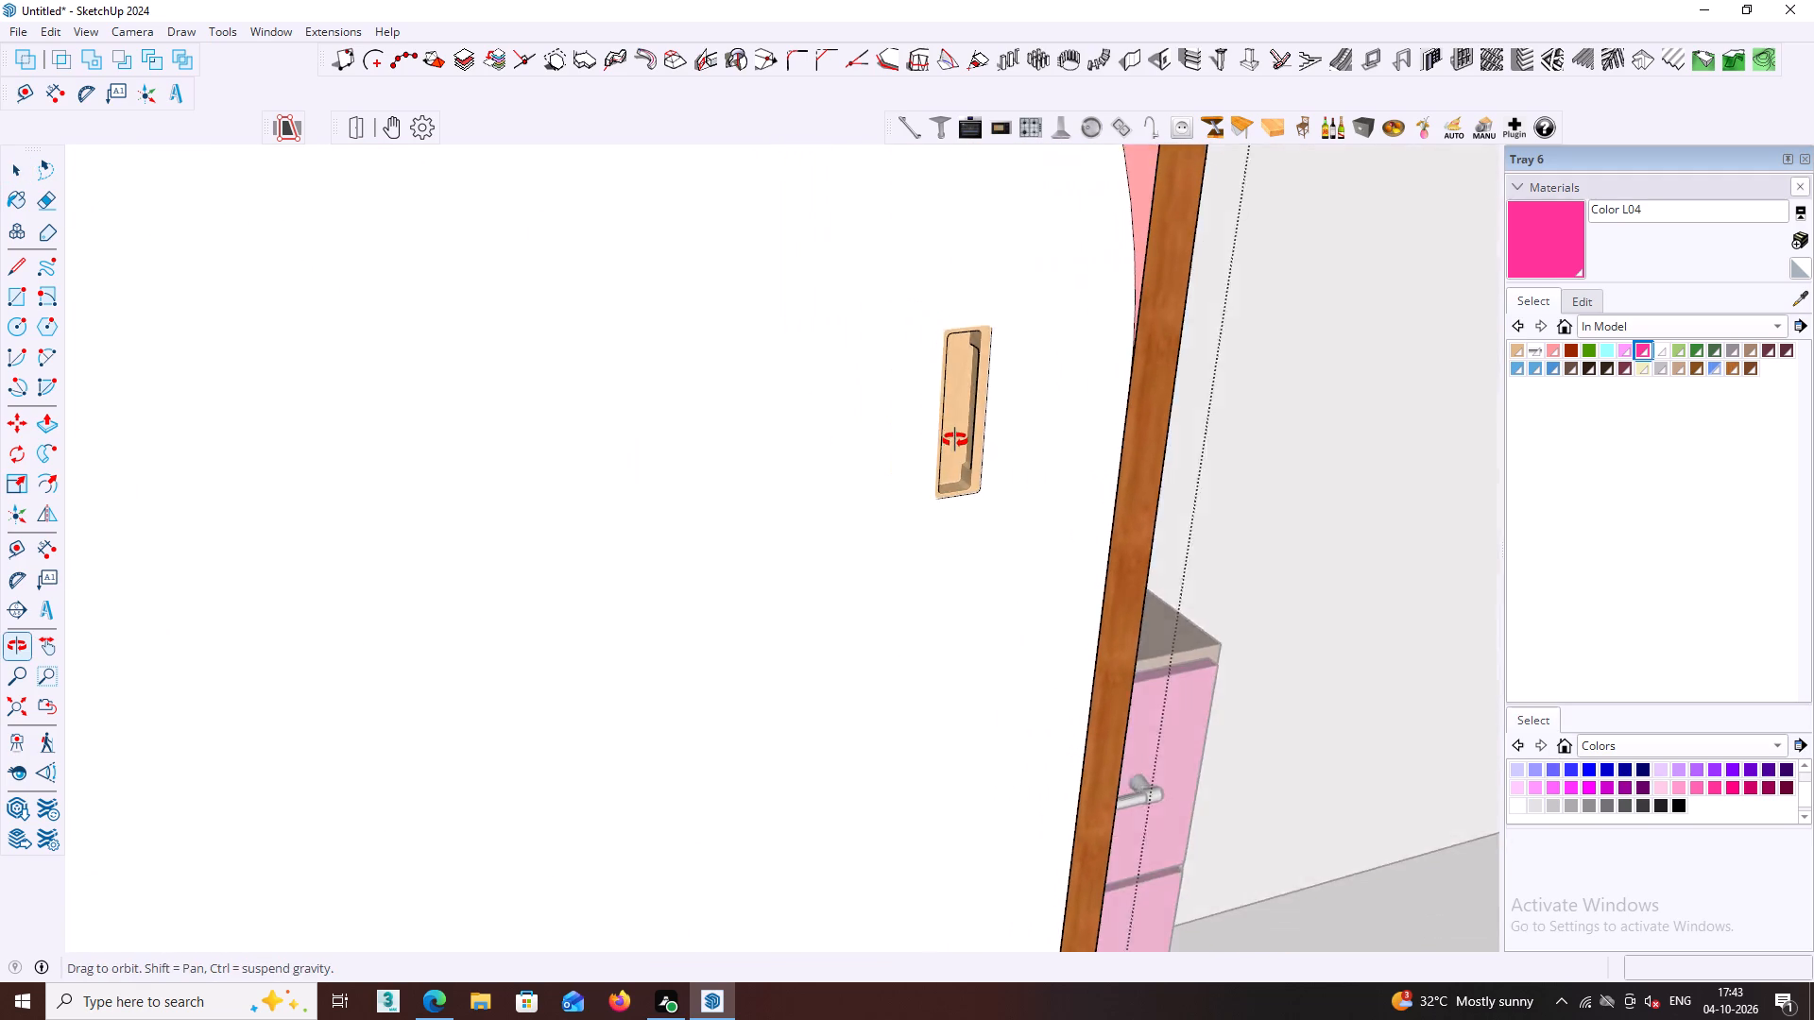
middle_drag(955, 440, 963, 444)
scroll(974, 447, up, 2)
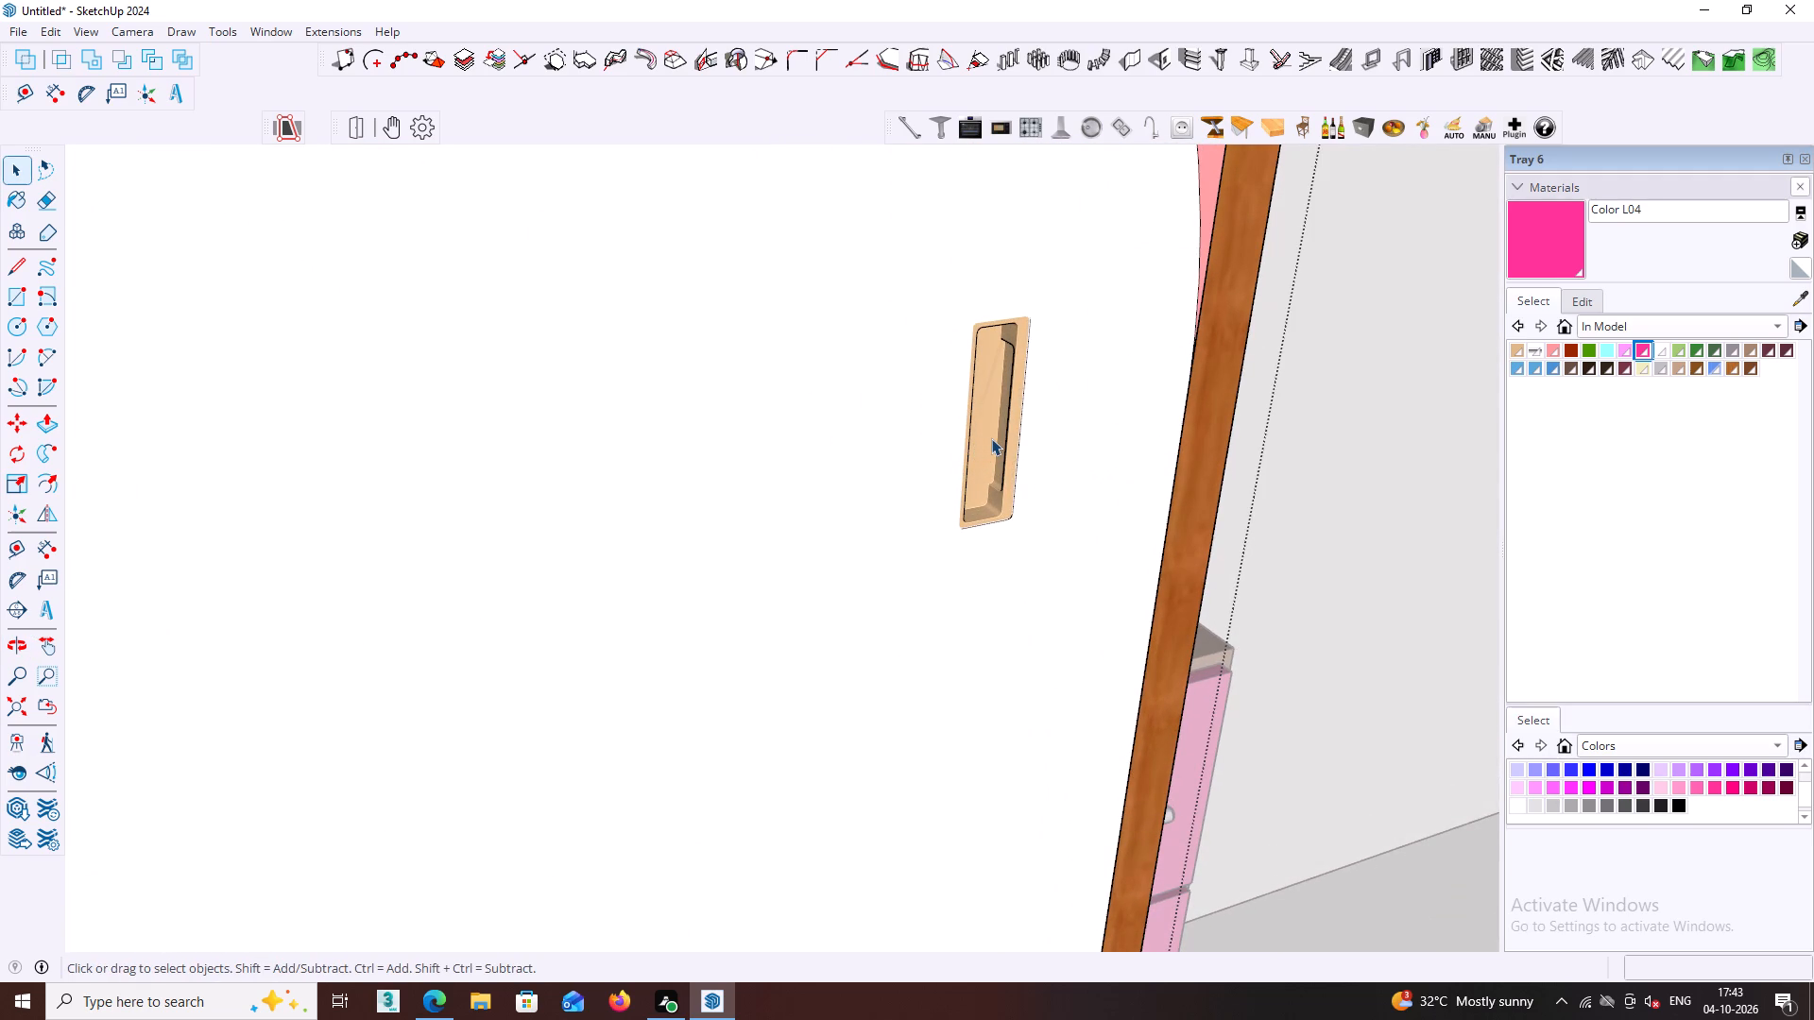
scroll(991, 438, down, 3)
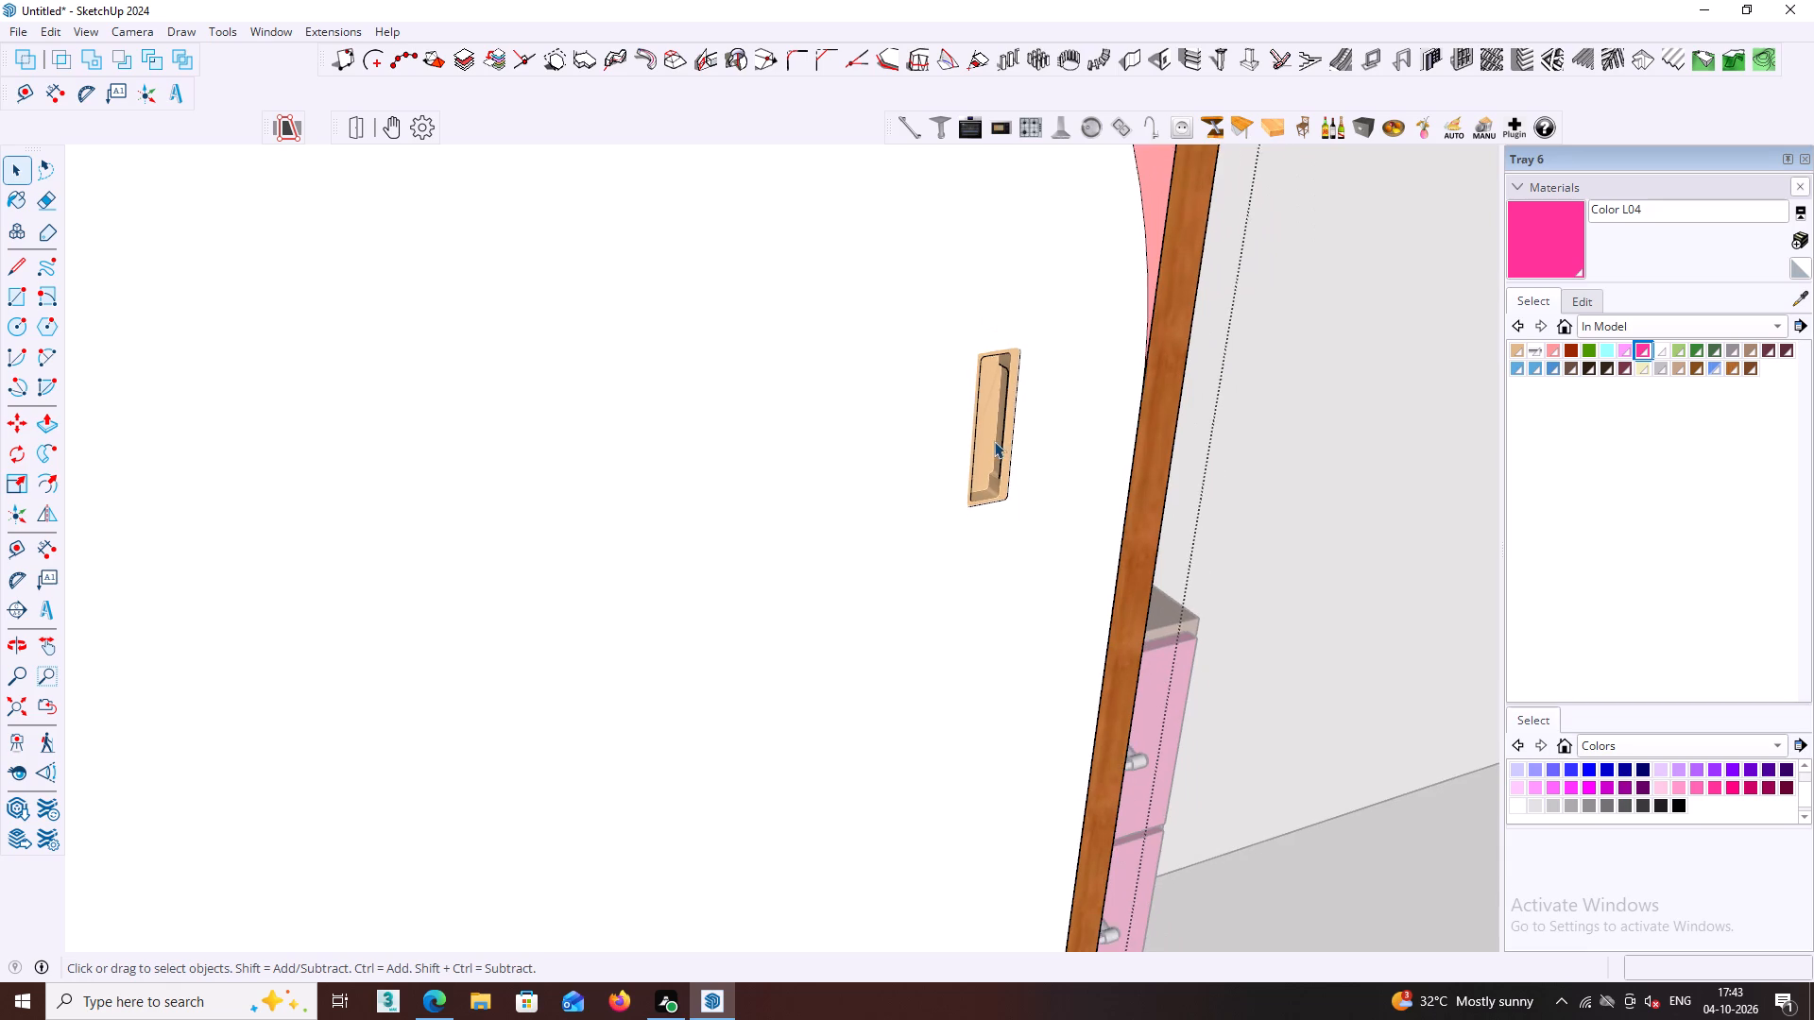
scroll(994, 441, down, 3)
middle_drag(994, 443, 777, 437)
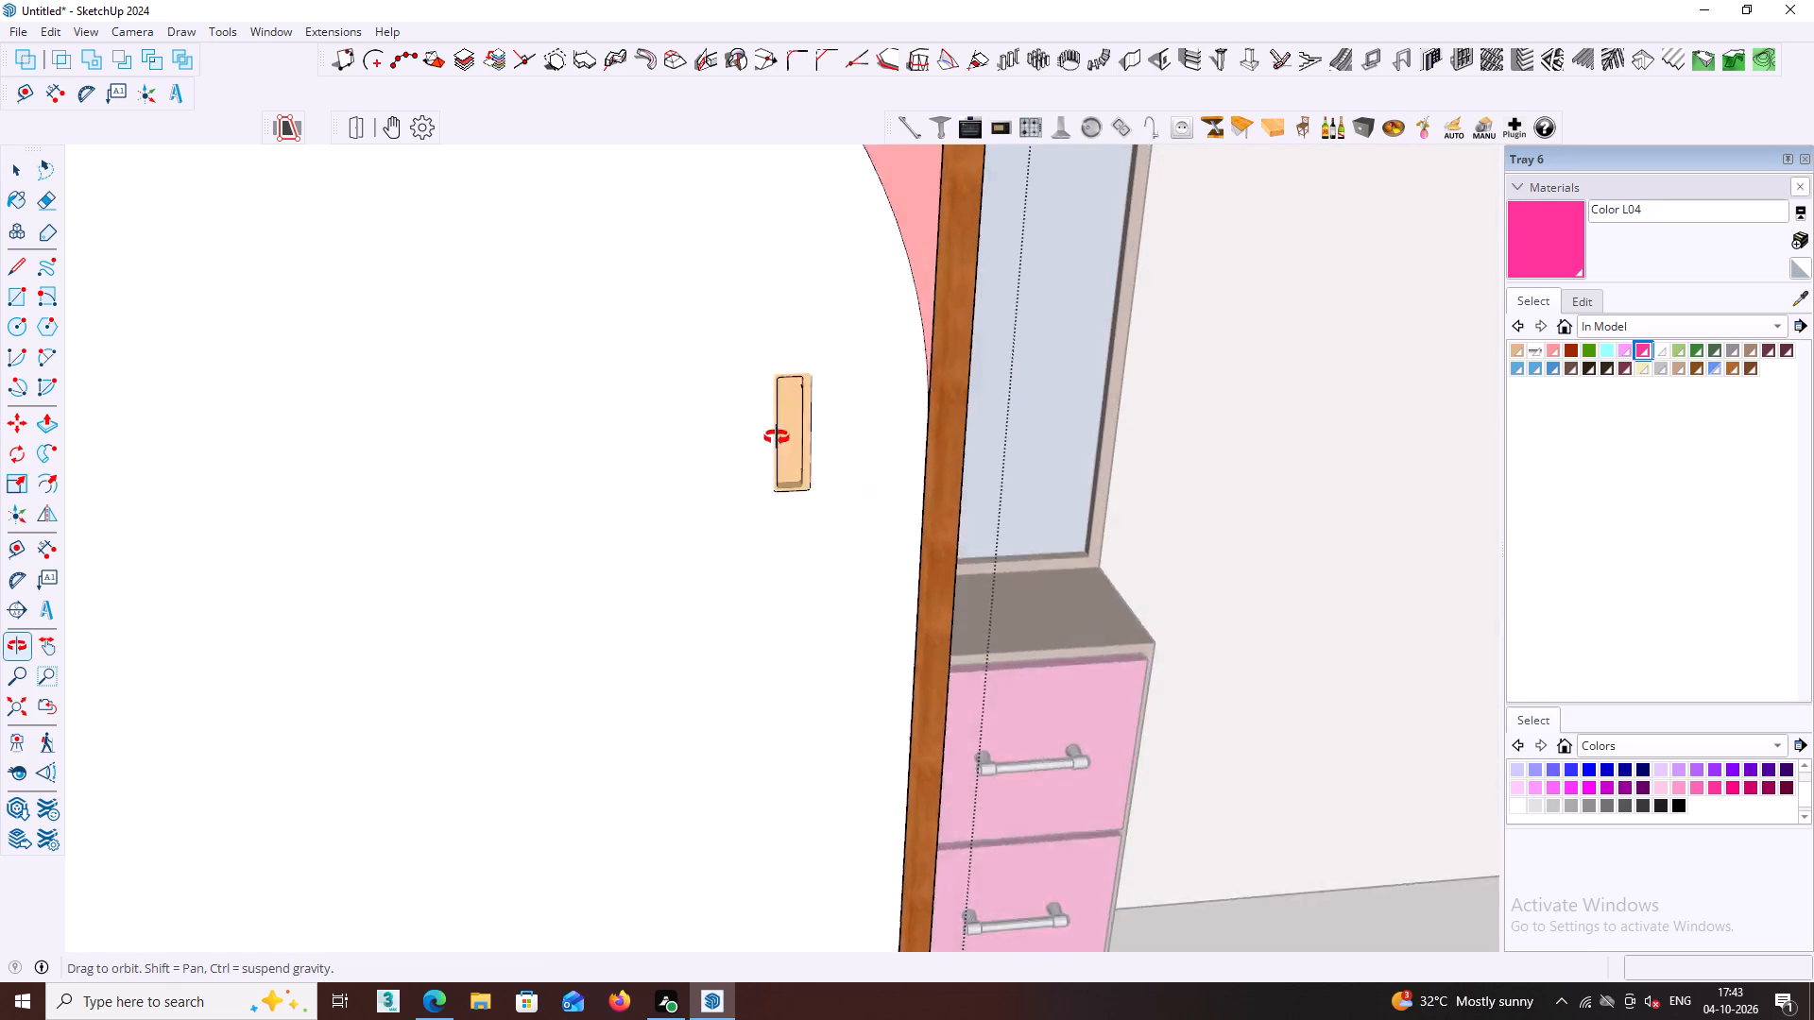
middle_drag(777, 437, 744, 430)
scroll(629, 436, up, 3)
click(679, 433)
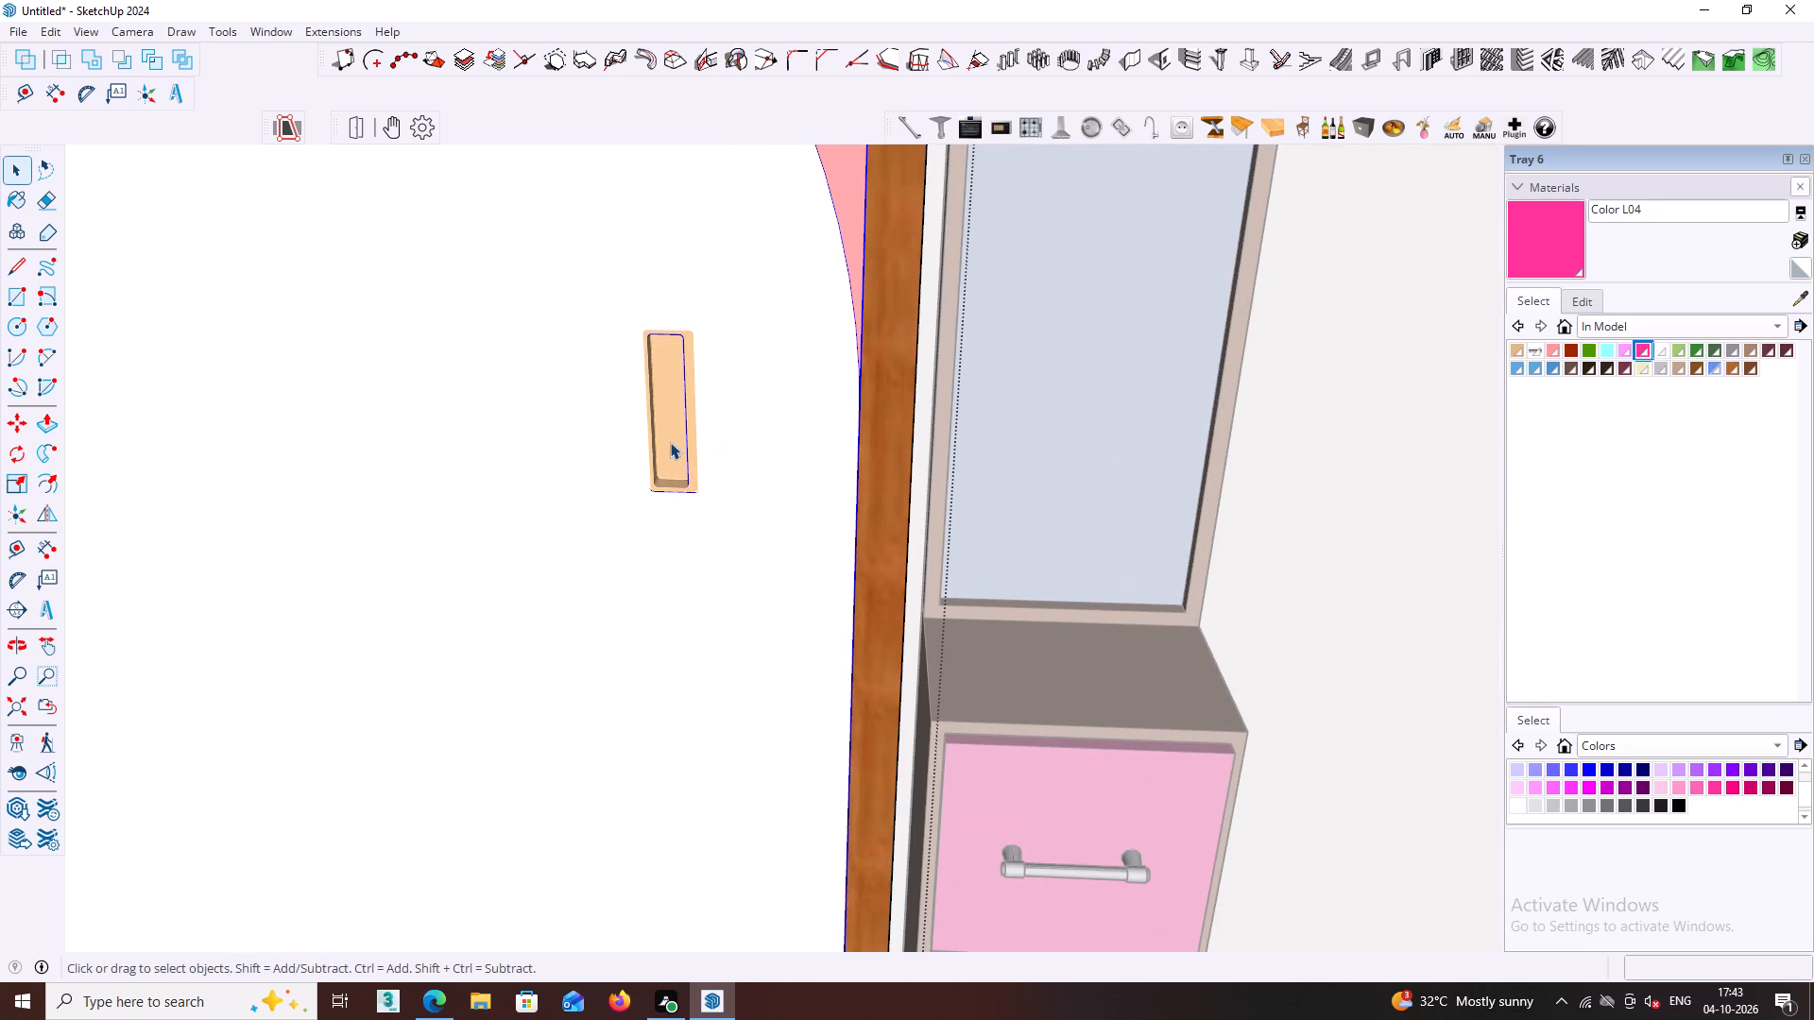
double_click(670, 442)
scroll(666, 451, down, 14)
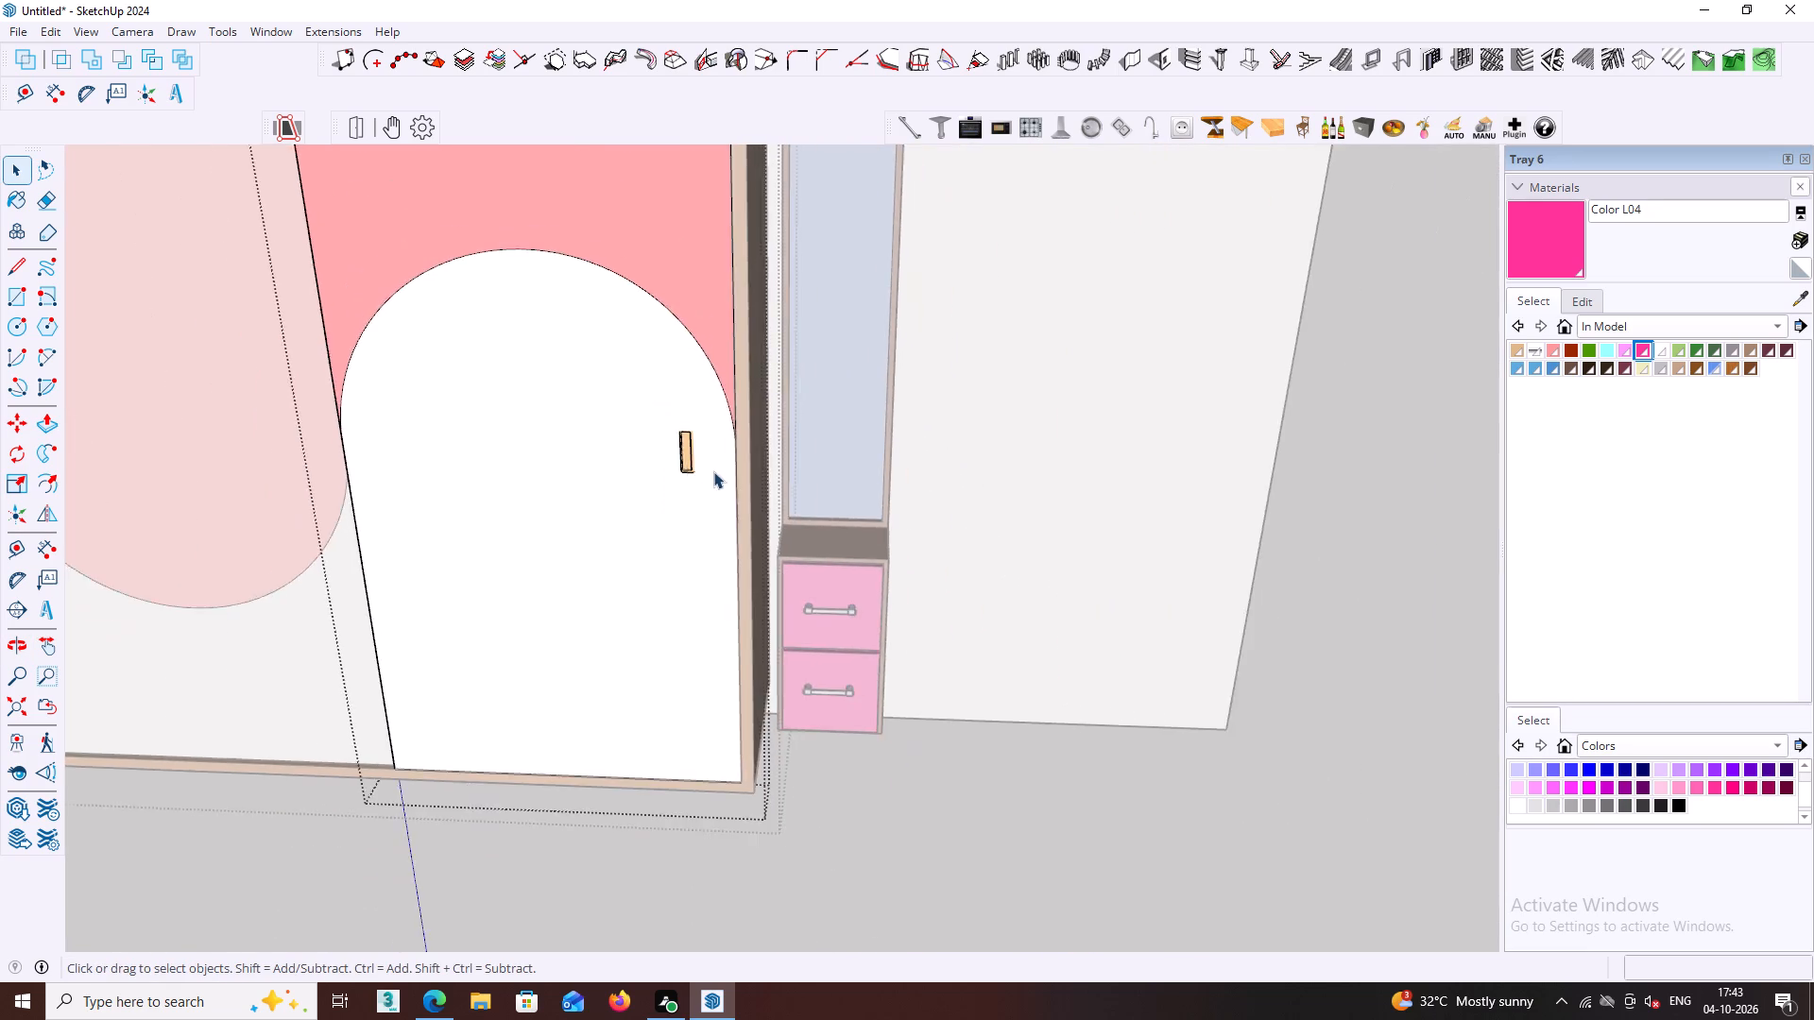
scroll(687, 463, up, 3)
middle_drag(687, 462, 779, 446)
scroll(756, 443, up, 3)
scroll(756, 443, down, 6)
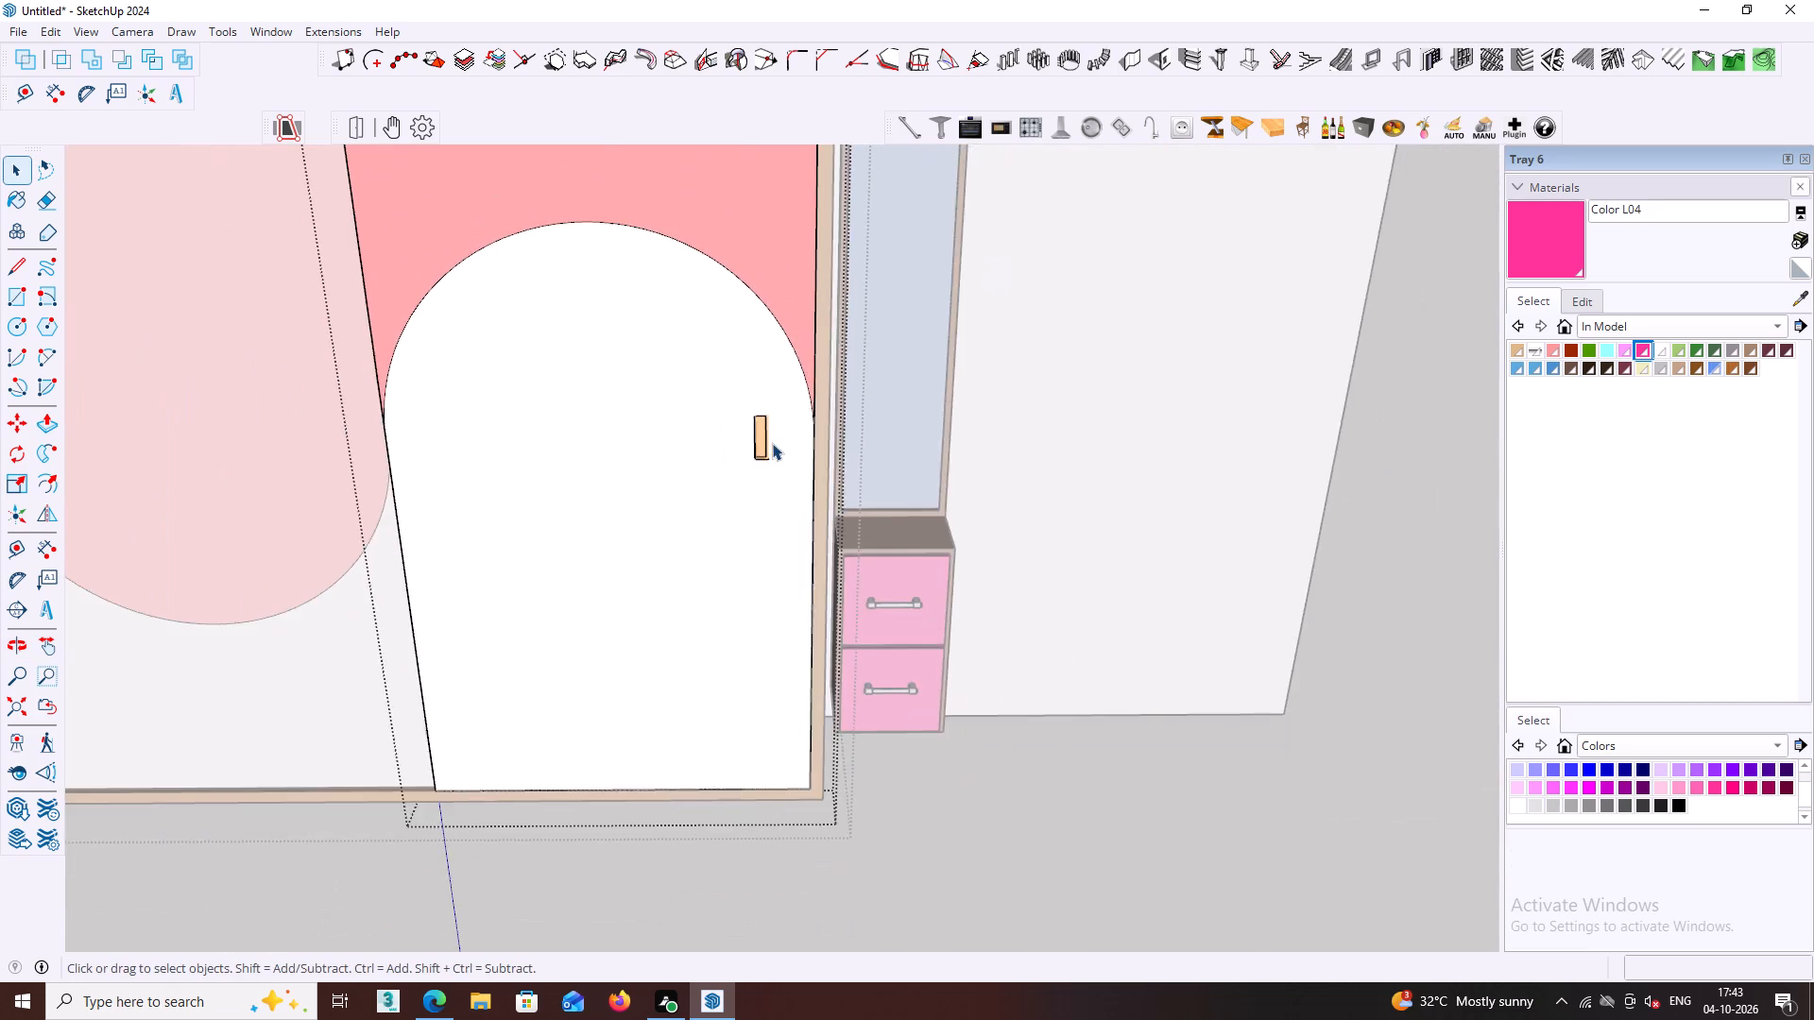
scroll(772, 443, down, 7)
middle_drag(749, 465, 848, 458)
click(1306, 511)
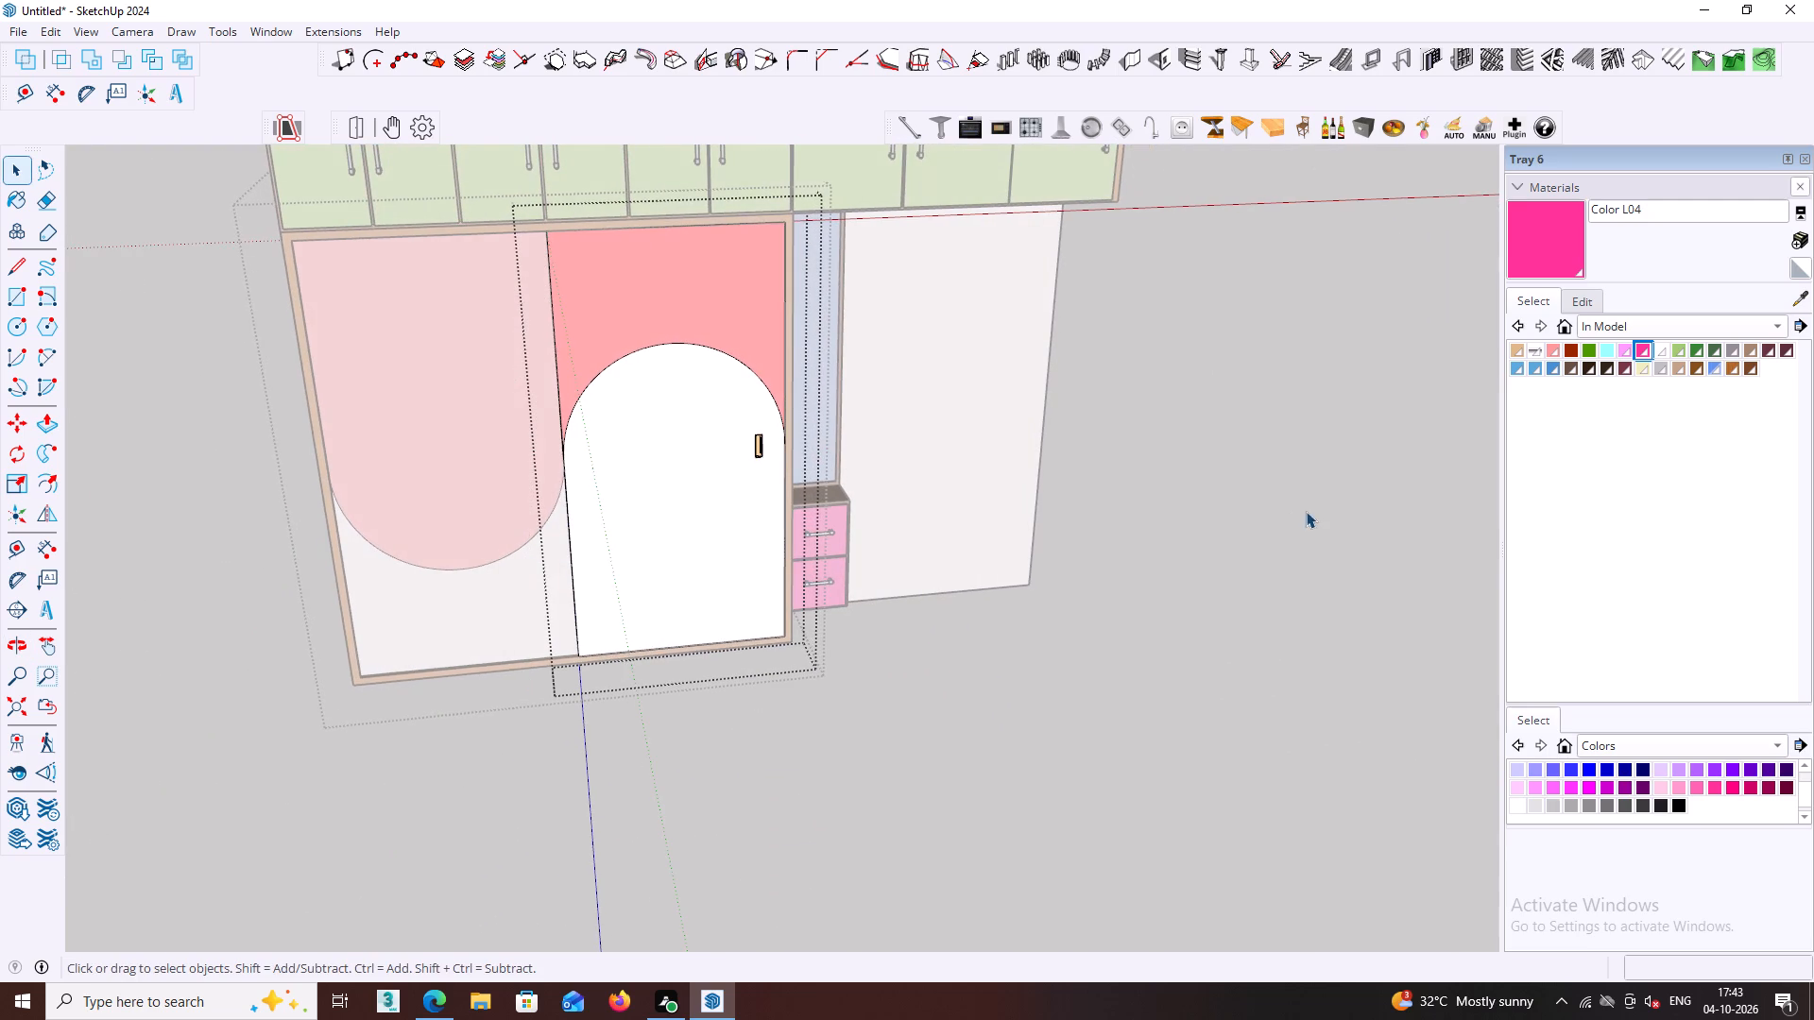
scroll(775, 481, up, 15)
middle_drag(733, 439, 1011, 405)
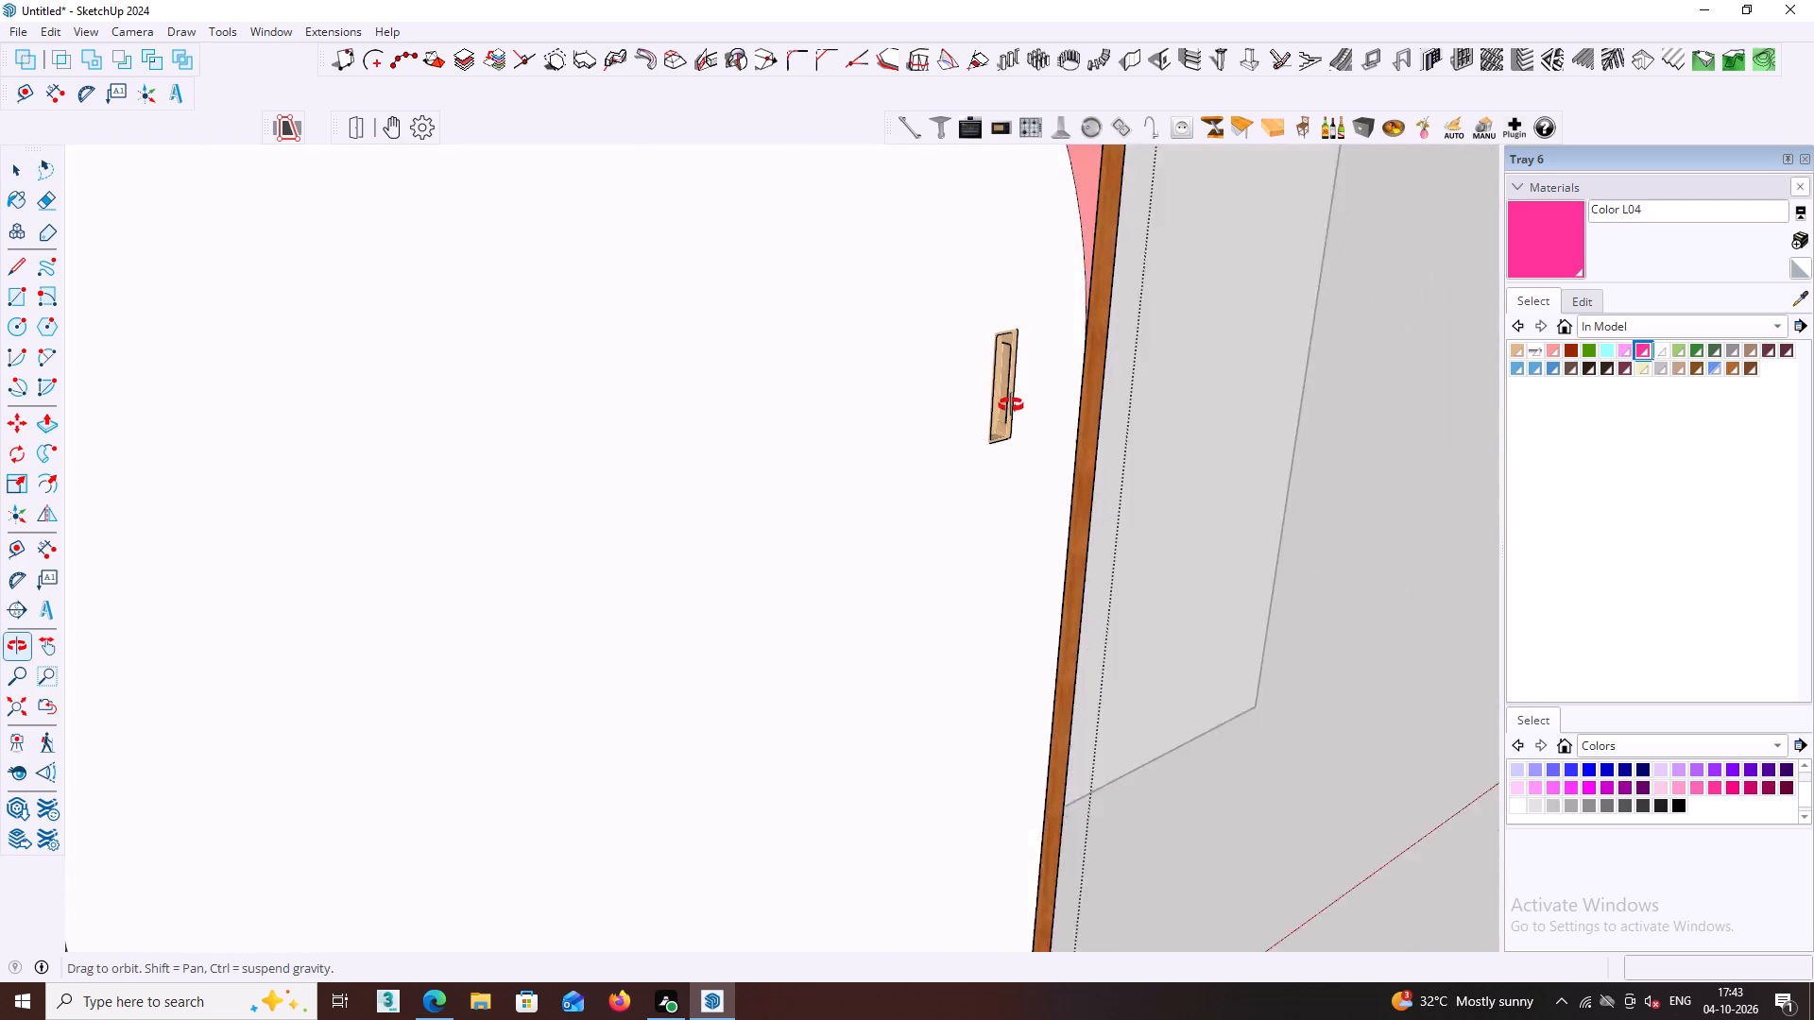
middle_drag(1011, 405, 1017, 405)
scroll(1055, 386, up, 3)
middle_drag(1049, 381, 925, 420)
scroll(904, 403, up, 6)
middle_drag(825, 426, 659, 460)
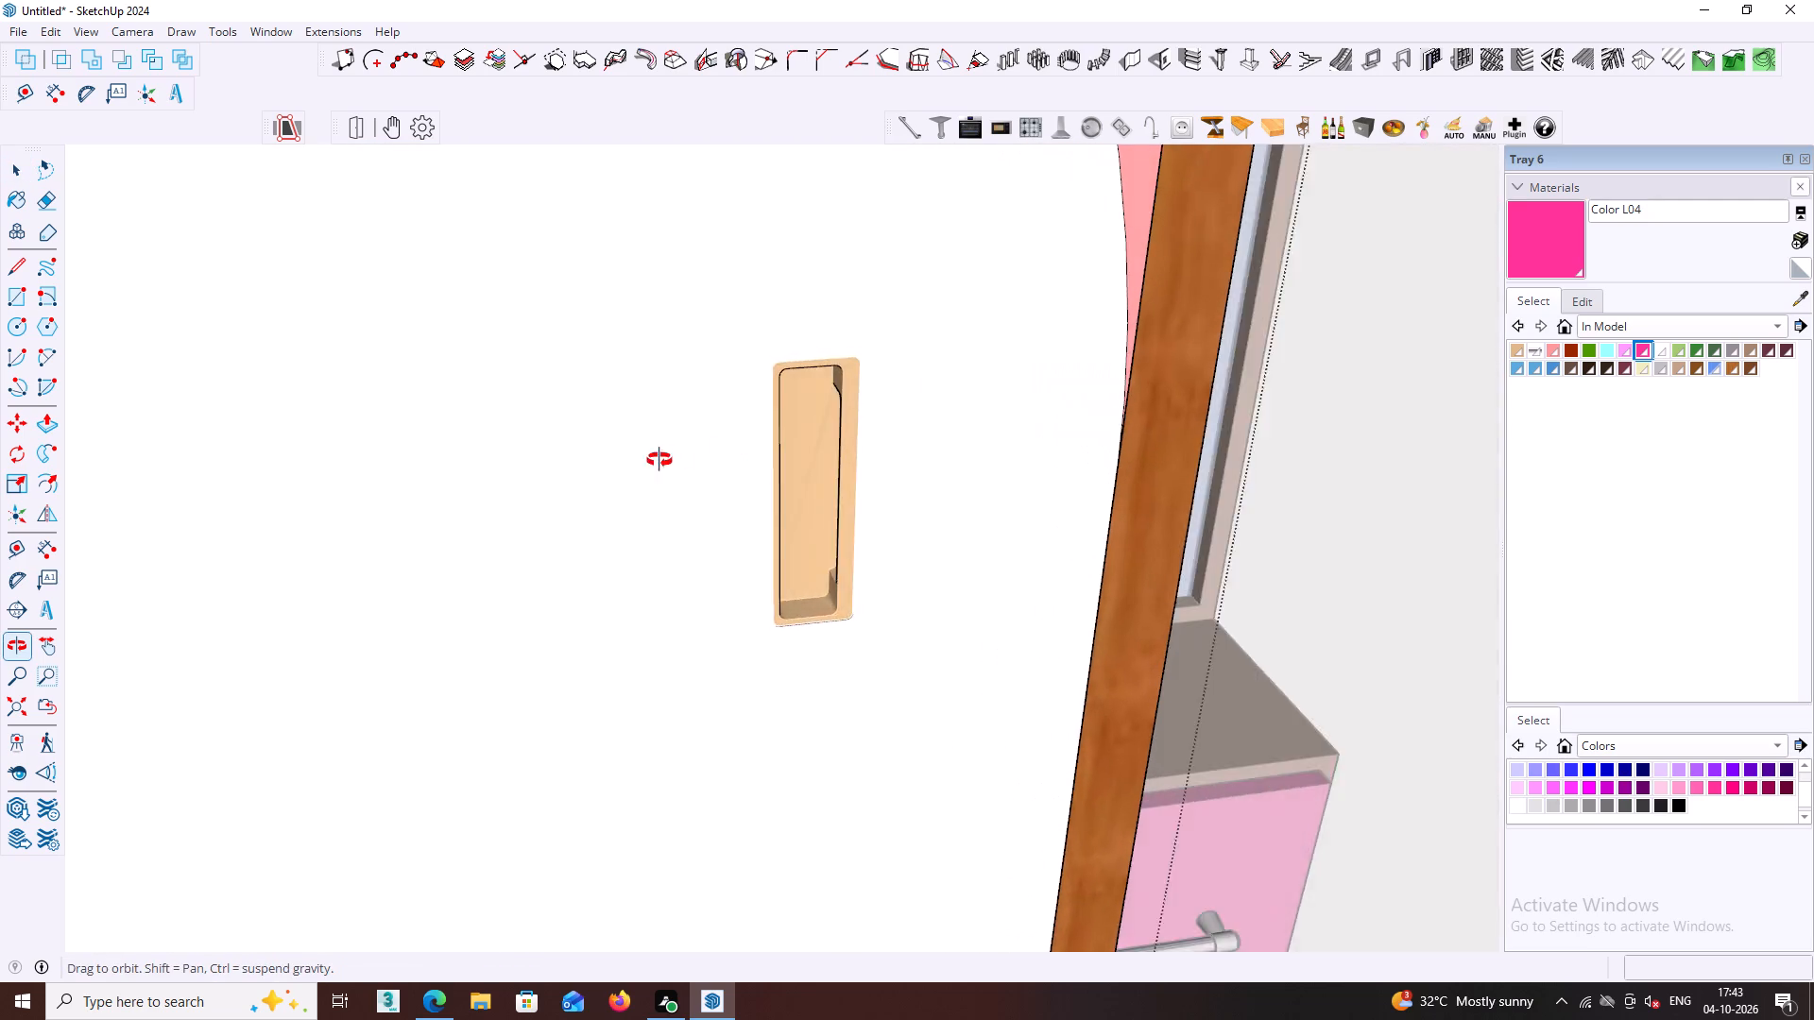
middle_drag(659, 460, 494, 469)
middle_drag(891, 462, 953, 444)
scroll(959, 453, down, 4)
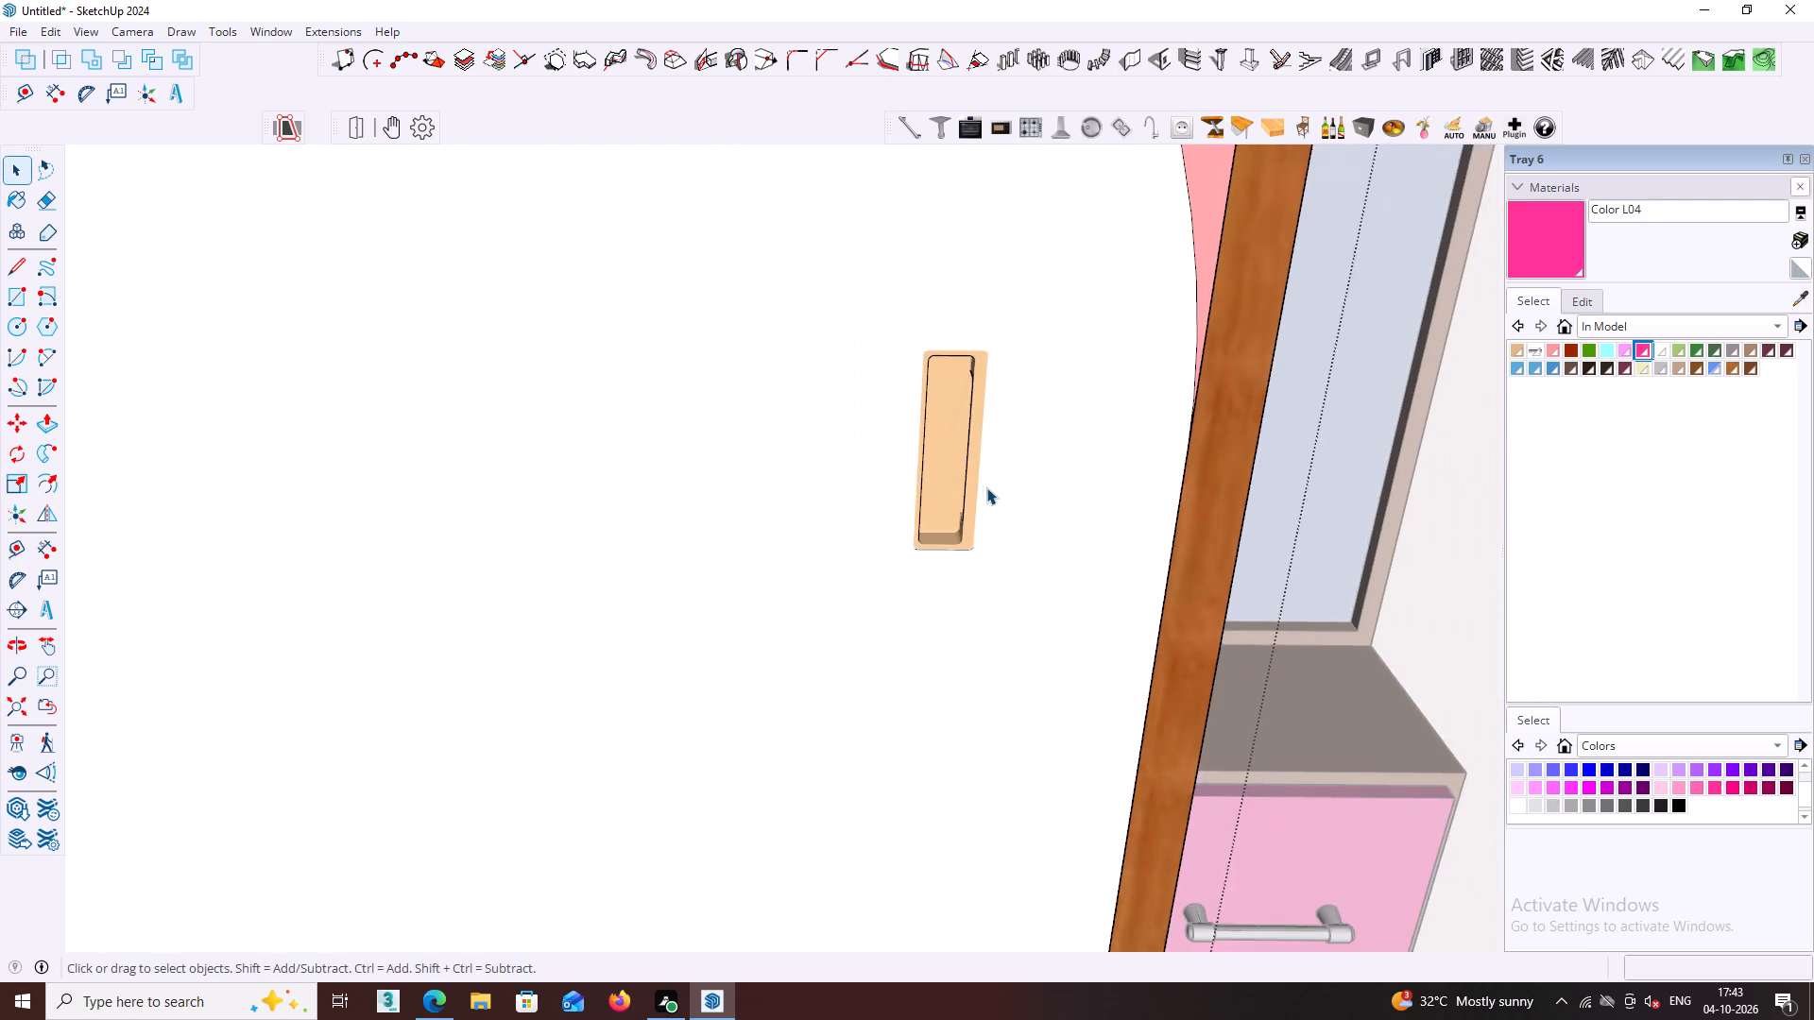
scroll(986, 487, down, 7)
middle_click(984, 473)
Inside the white-arched door group, copy the handle about 1800 mm along the red axis onto the neighbouring door's pink curve, near its outer edge.
click(966, 453)
triple_click(966, 453)
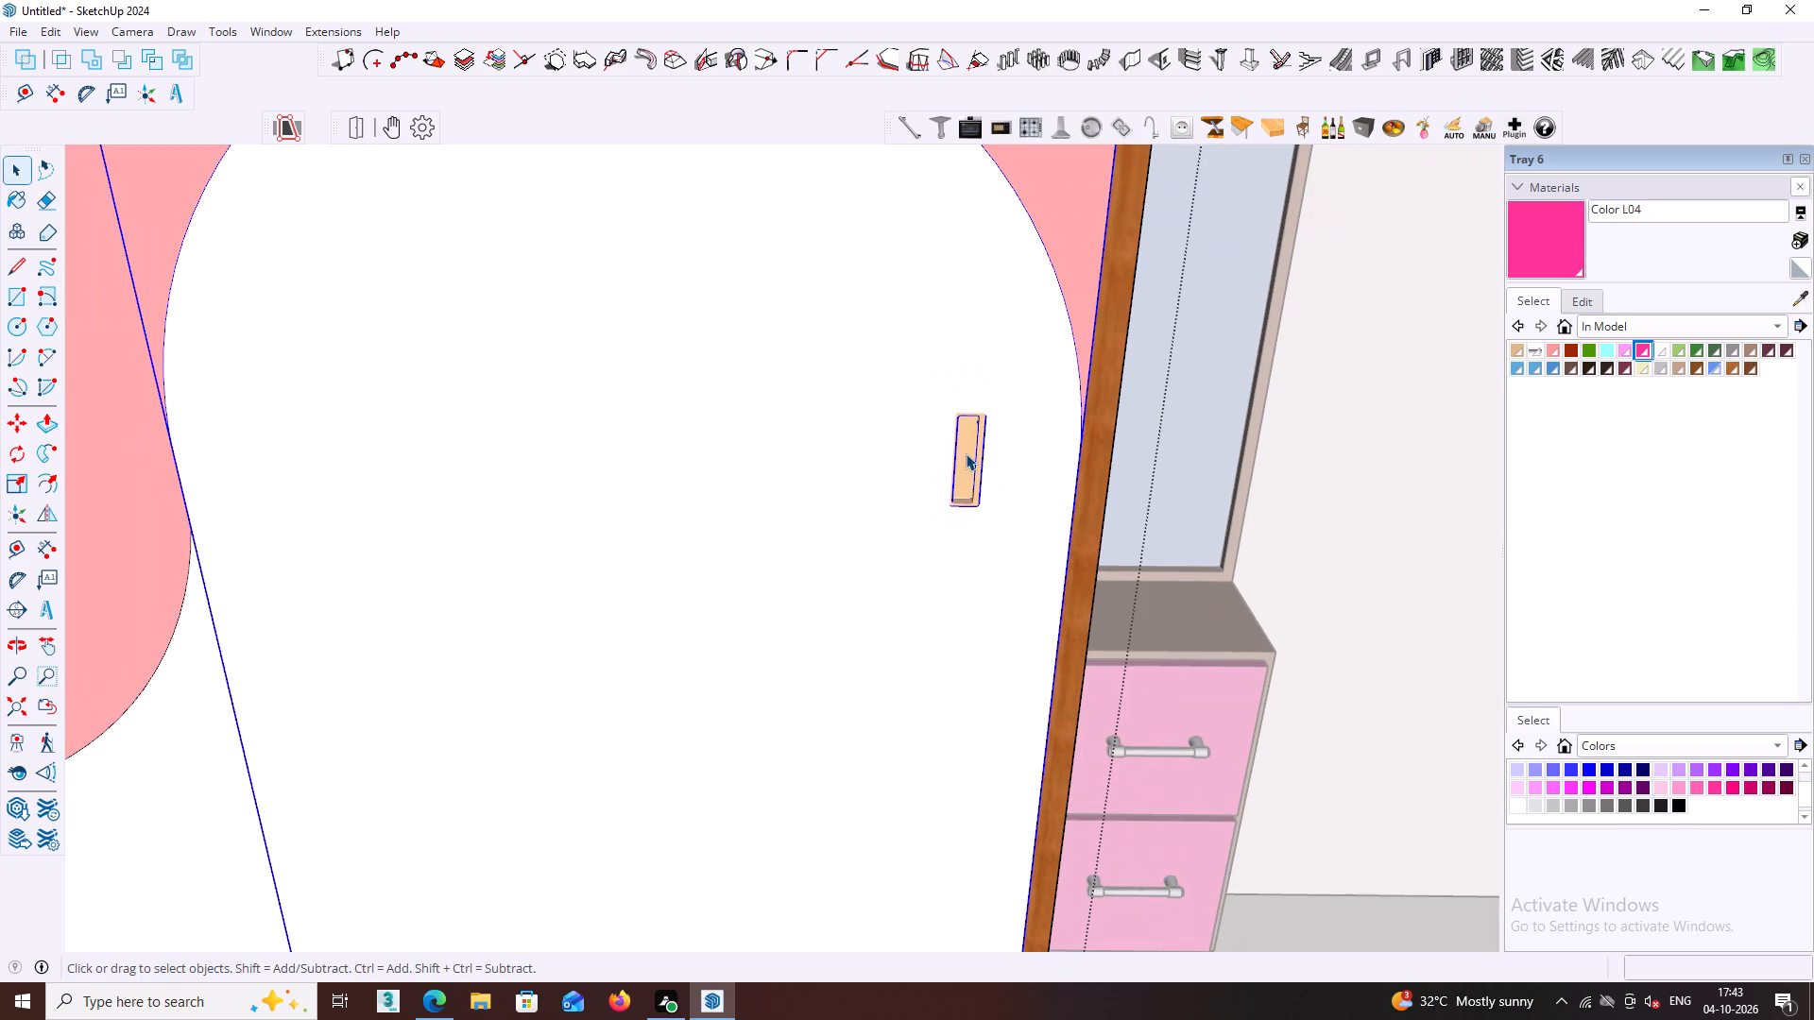
click(971, 461)
click(969, 466)
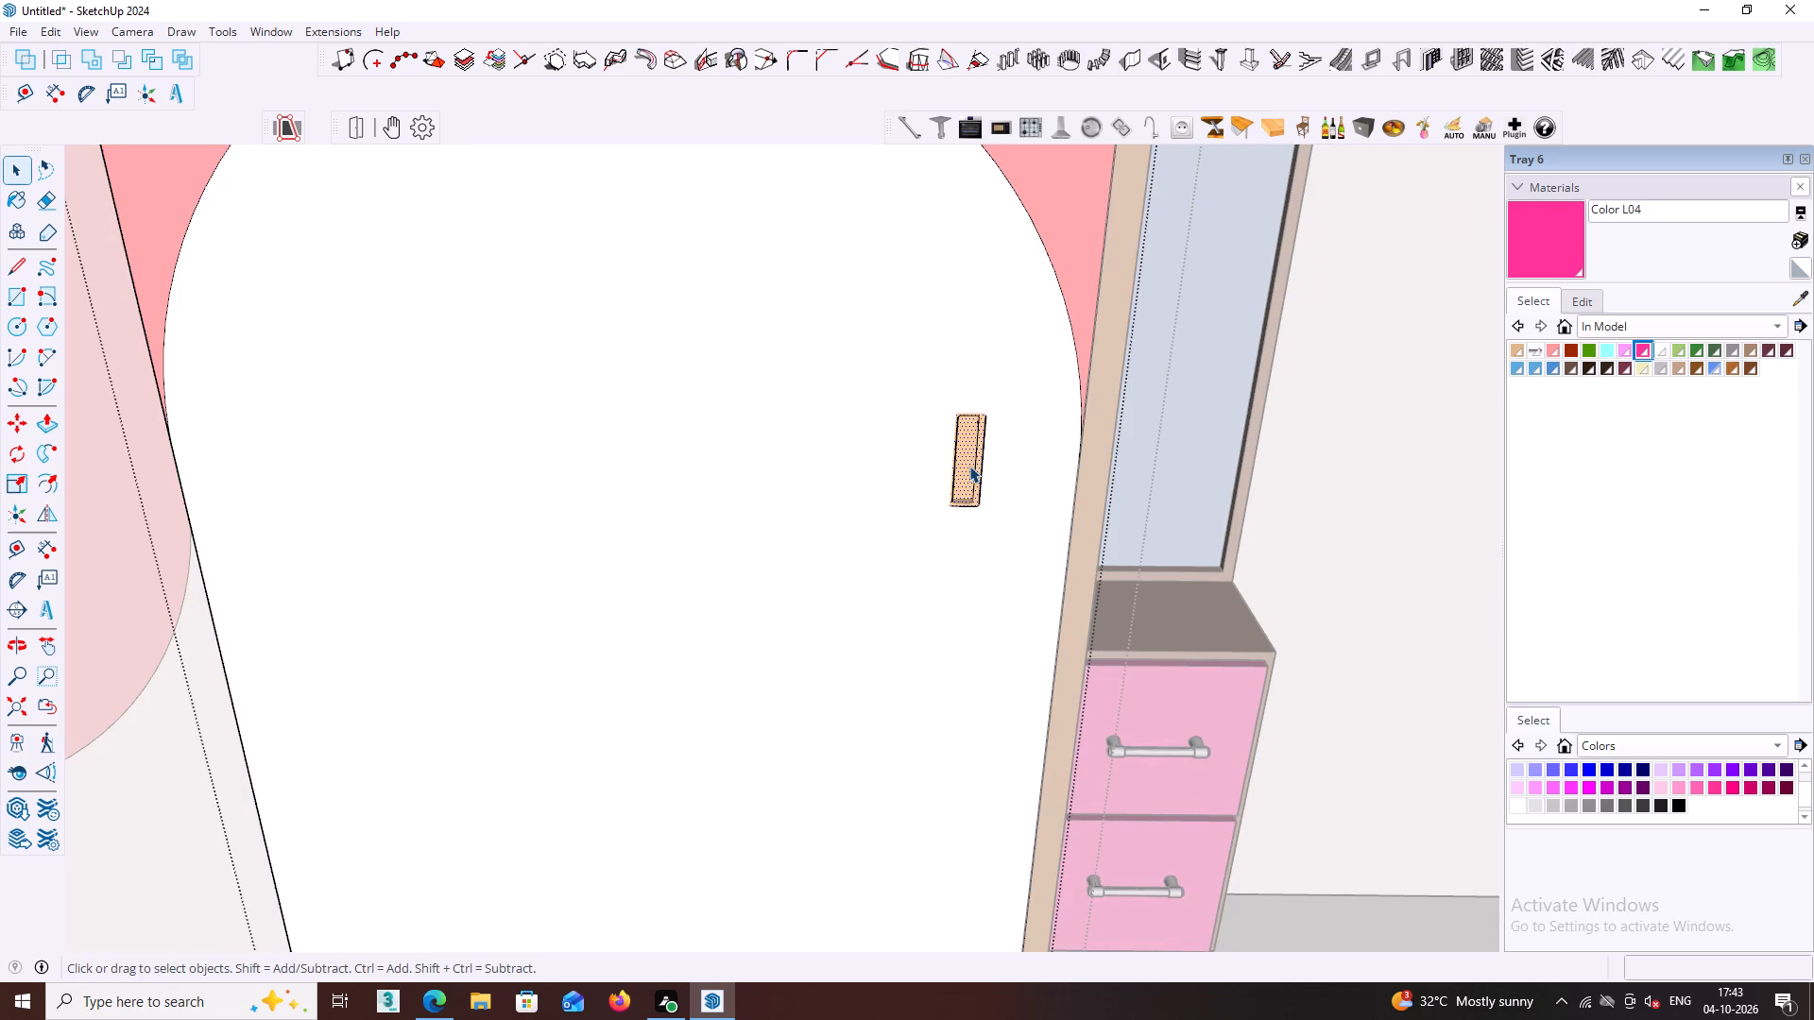
double_click(969, 466)
key(m)
click(951, 503)
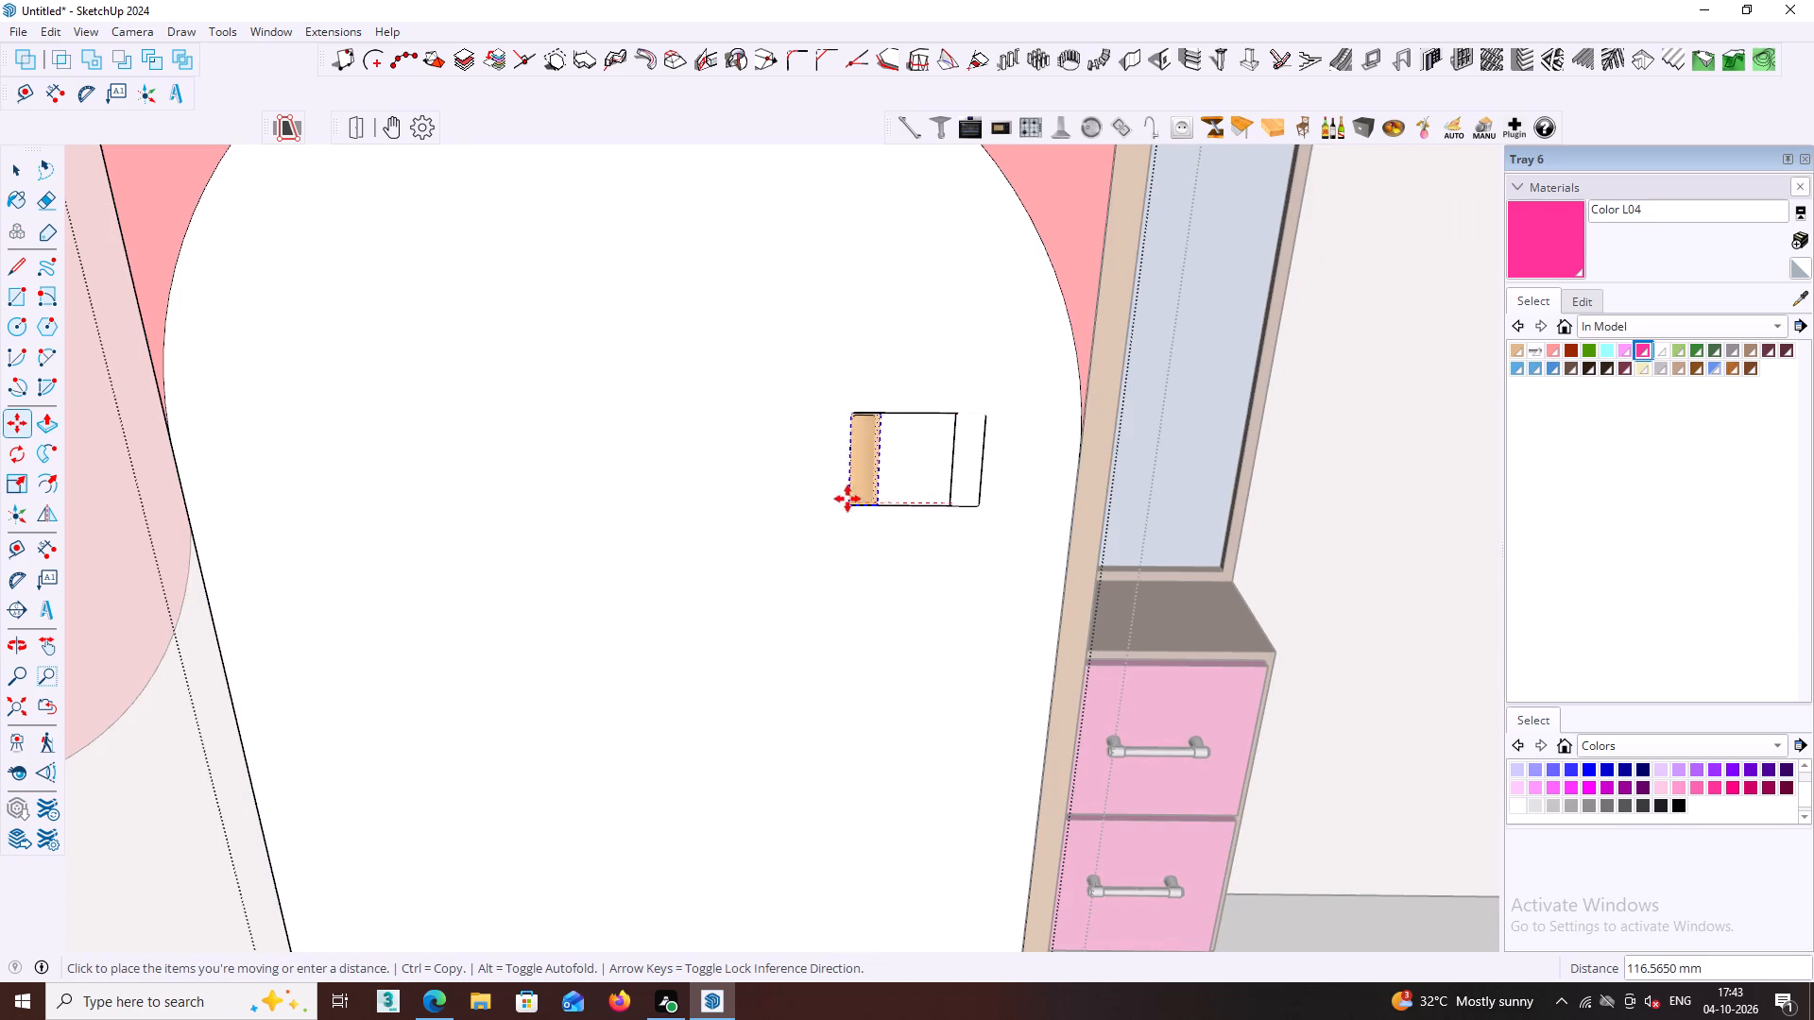
shift+middle_drag(585, 495, 1457, 452)
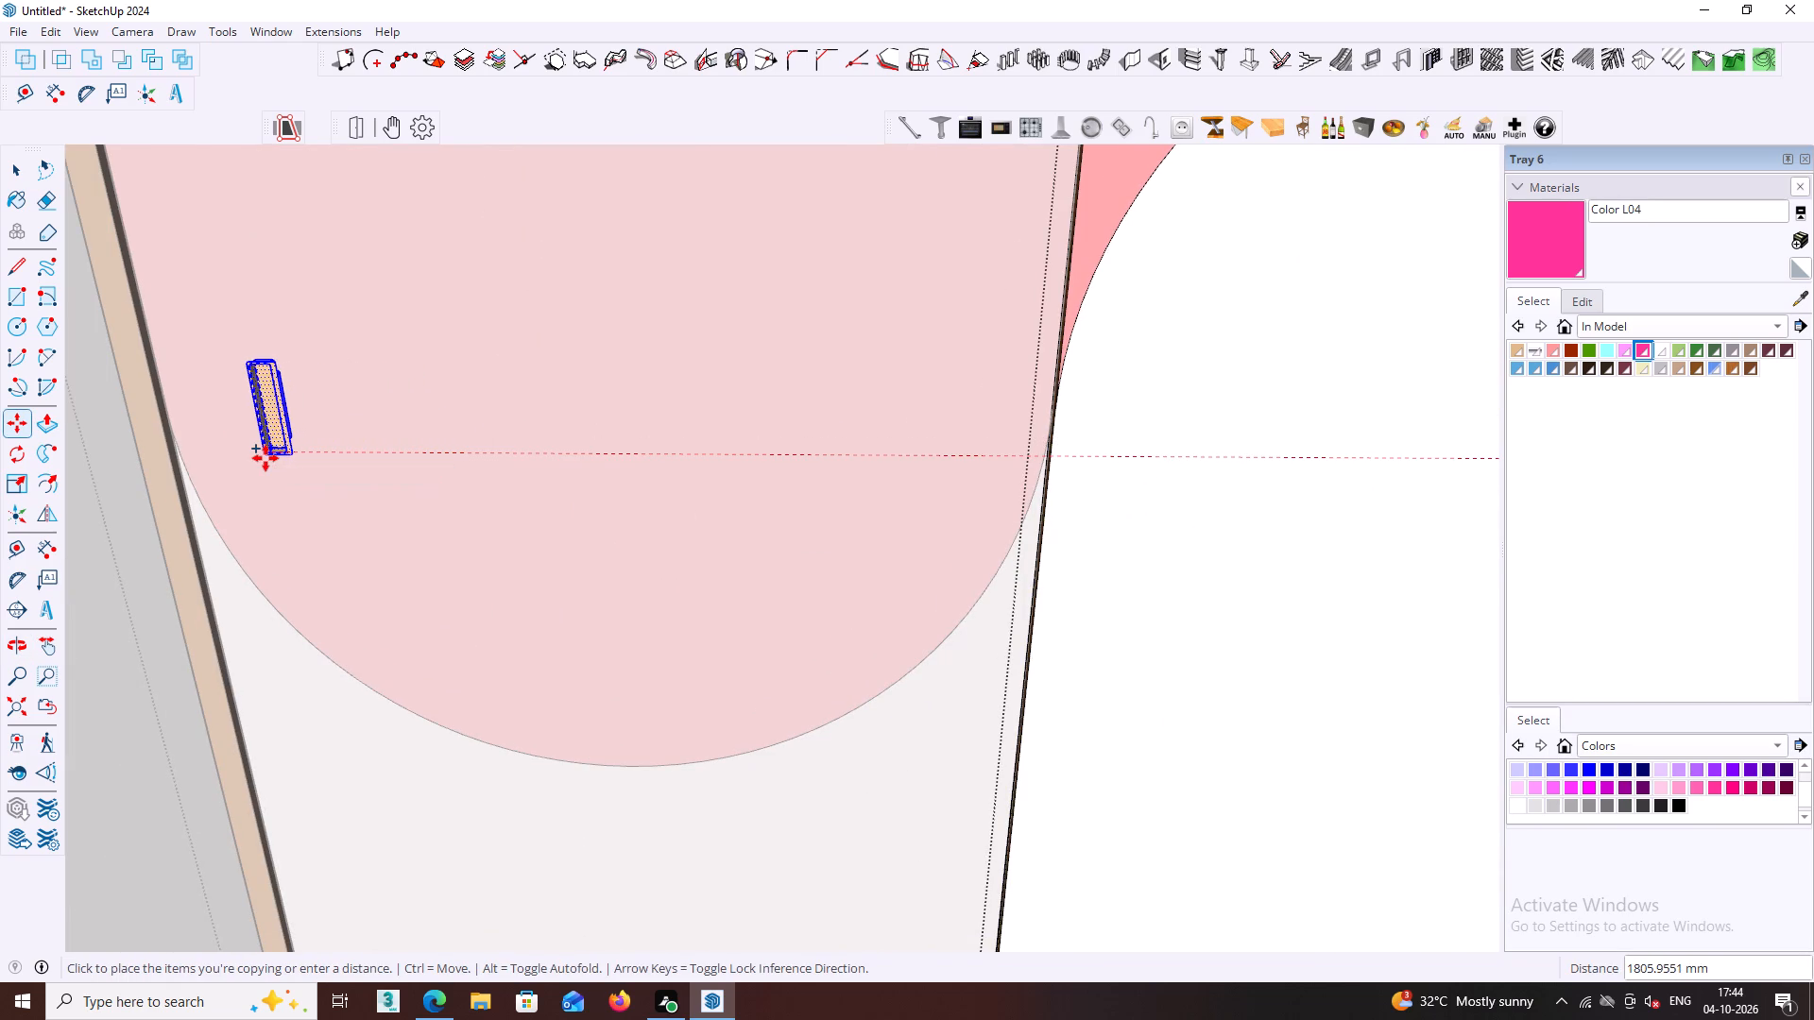
click(269, 458)
key(space)
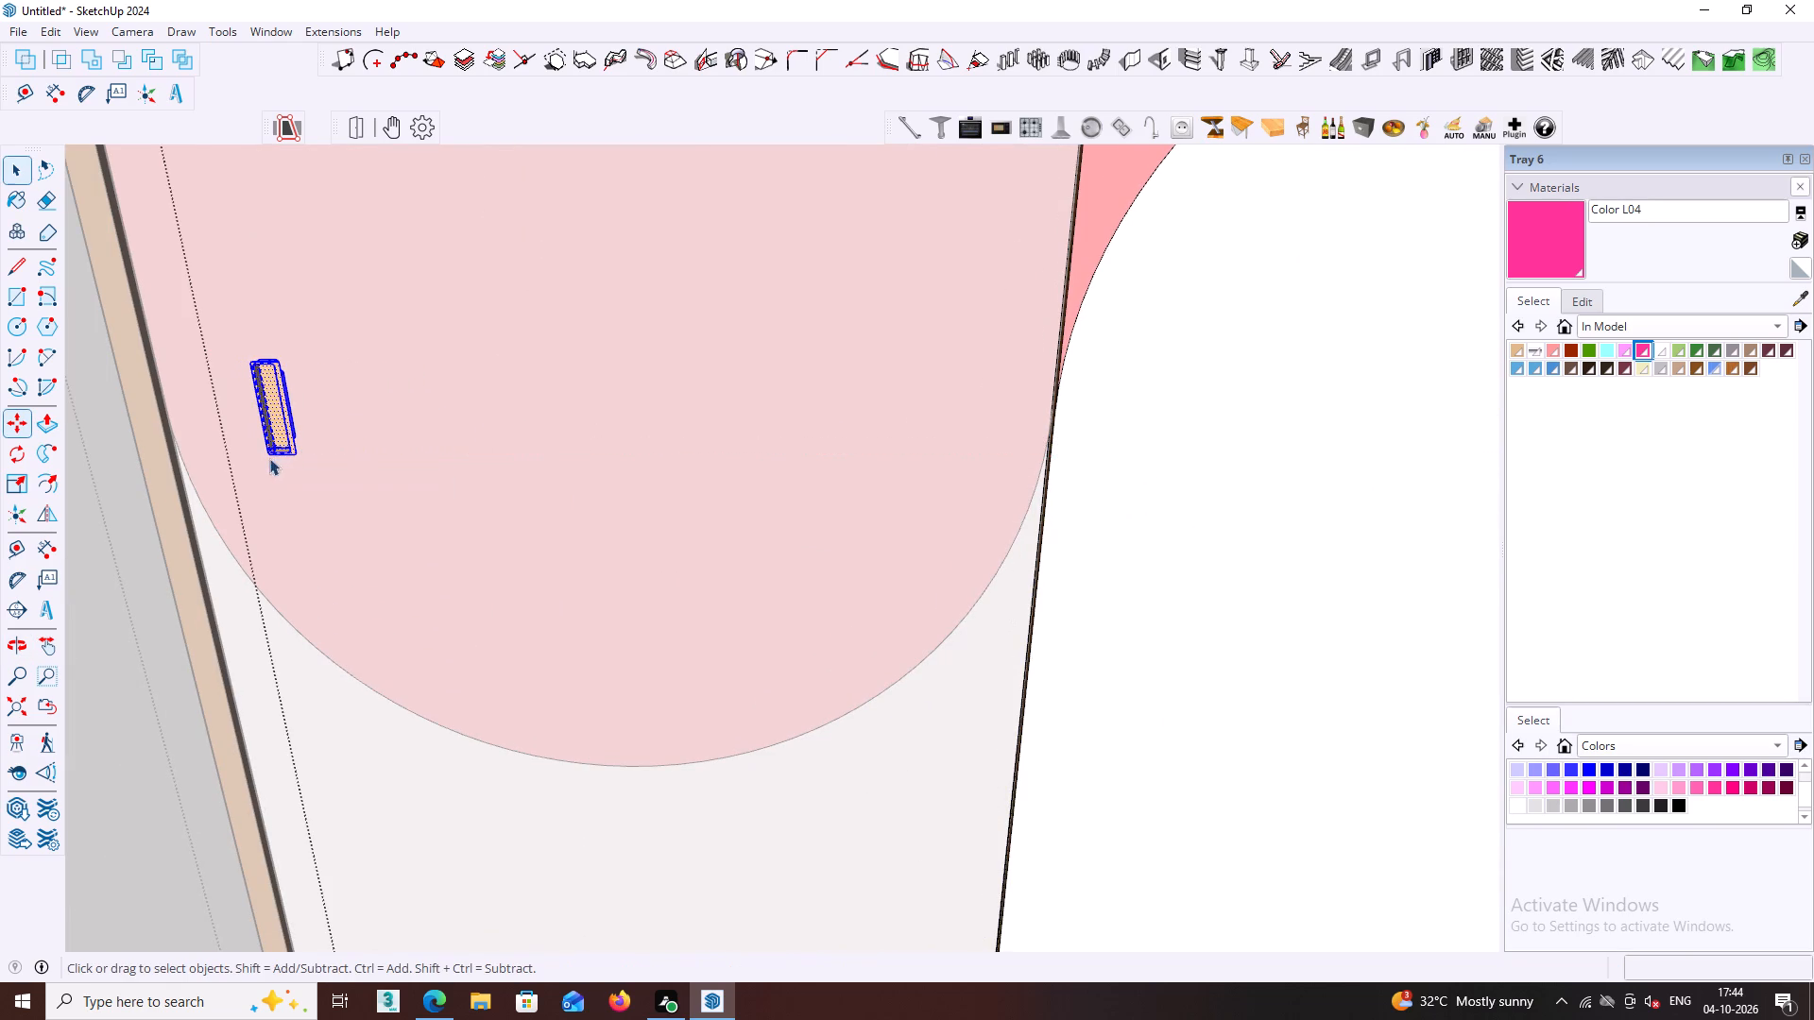
scroll(305, 456, down, 3)
click(156, 528)
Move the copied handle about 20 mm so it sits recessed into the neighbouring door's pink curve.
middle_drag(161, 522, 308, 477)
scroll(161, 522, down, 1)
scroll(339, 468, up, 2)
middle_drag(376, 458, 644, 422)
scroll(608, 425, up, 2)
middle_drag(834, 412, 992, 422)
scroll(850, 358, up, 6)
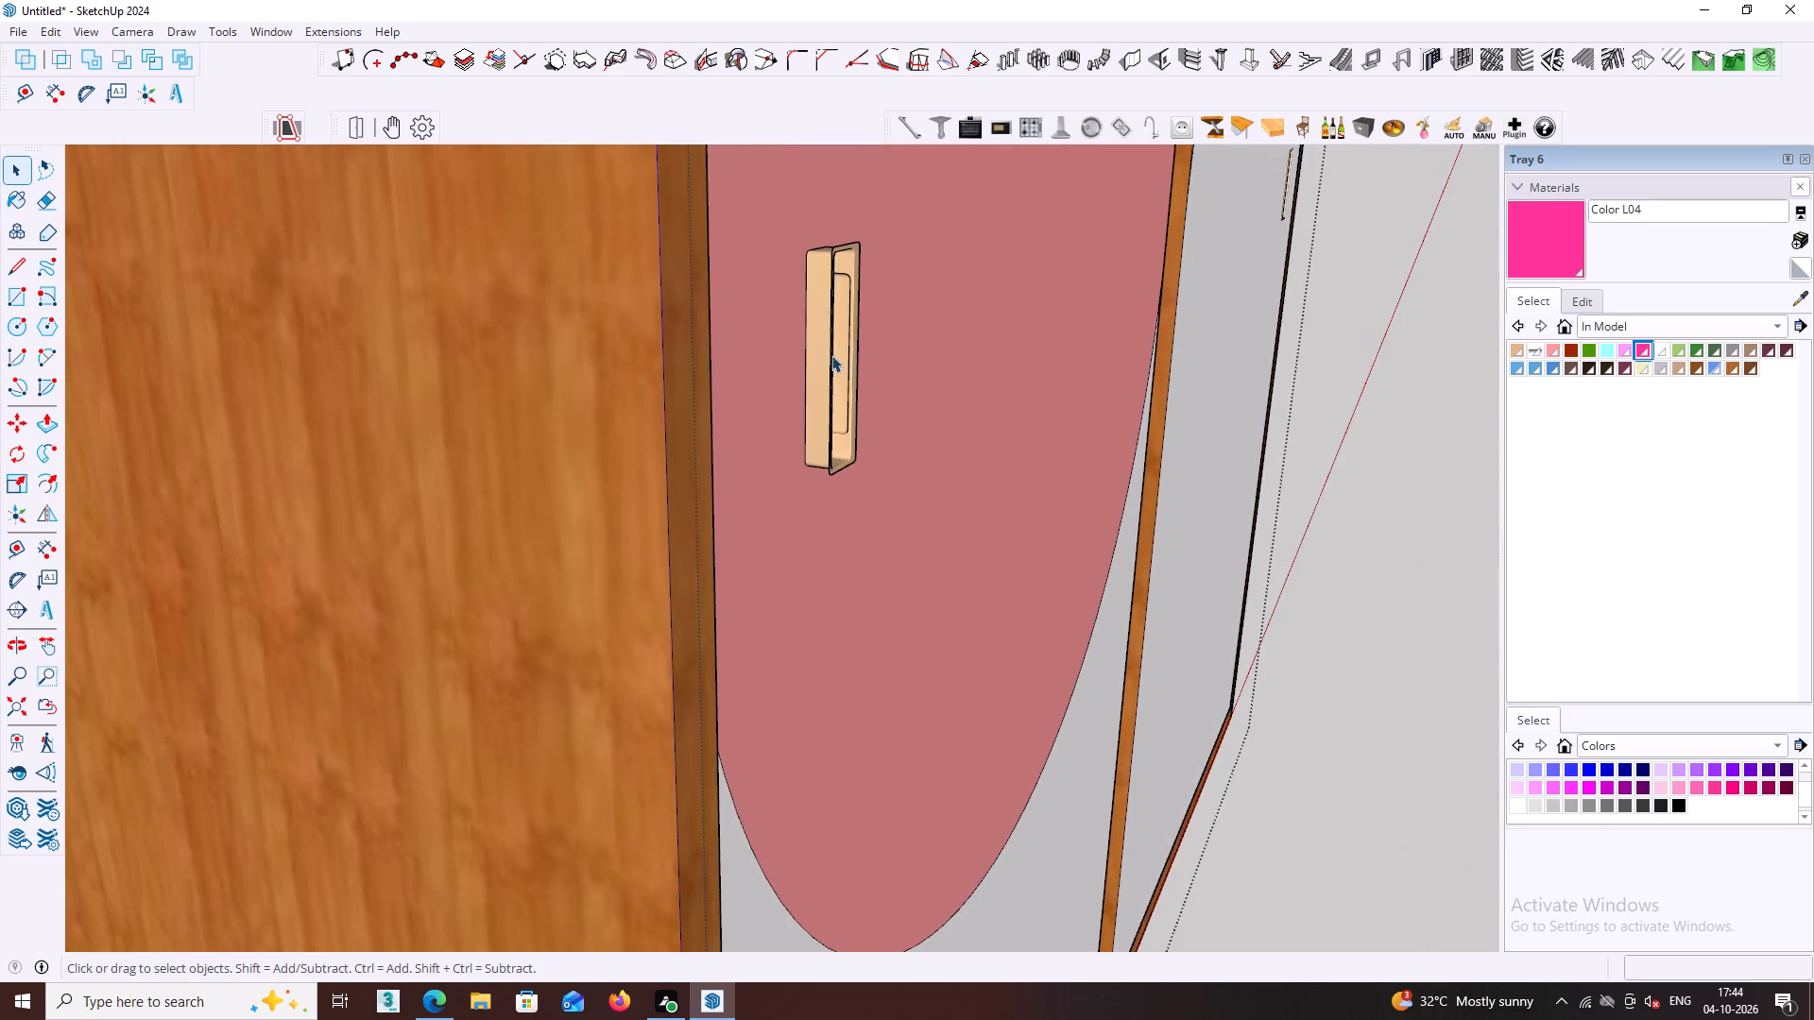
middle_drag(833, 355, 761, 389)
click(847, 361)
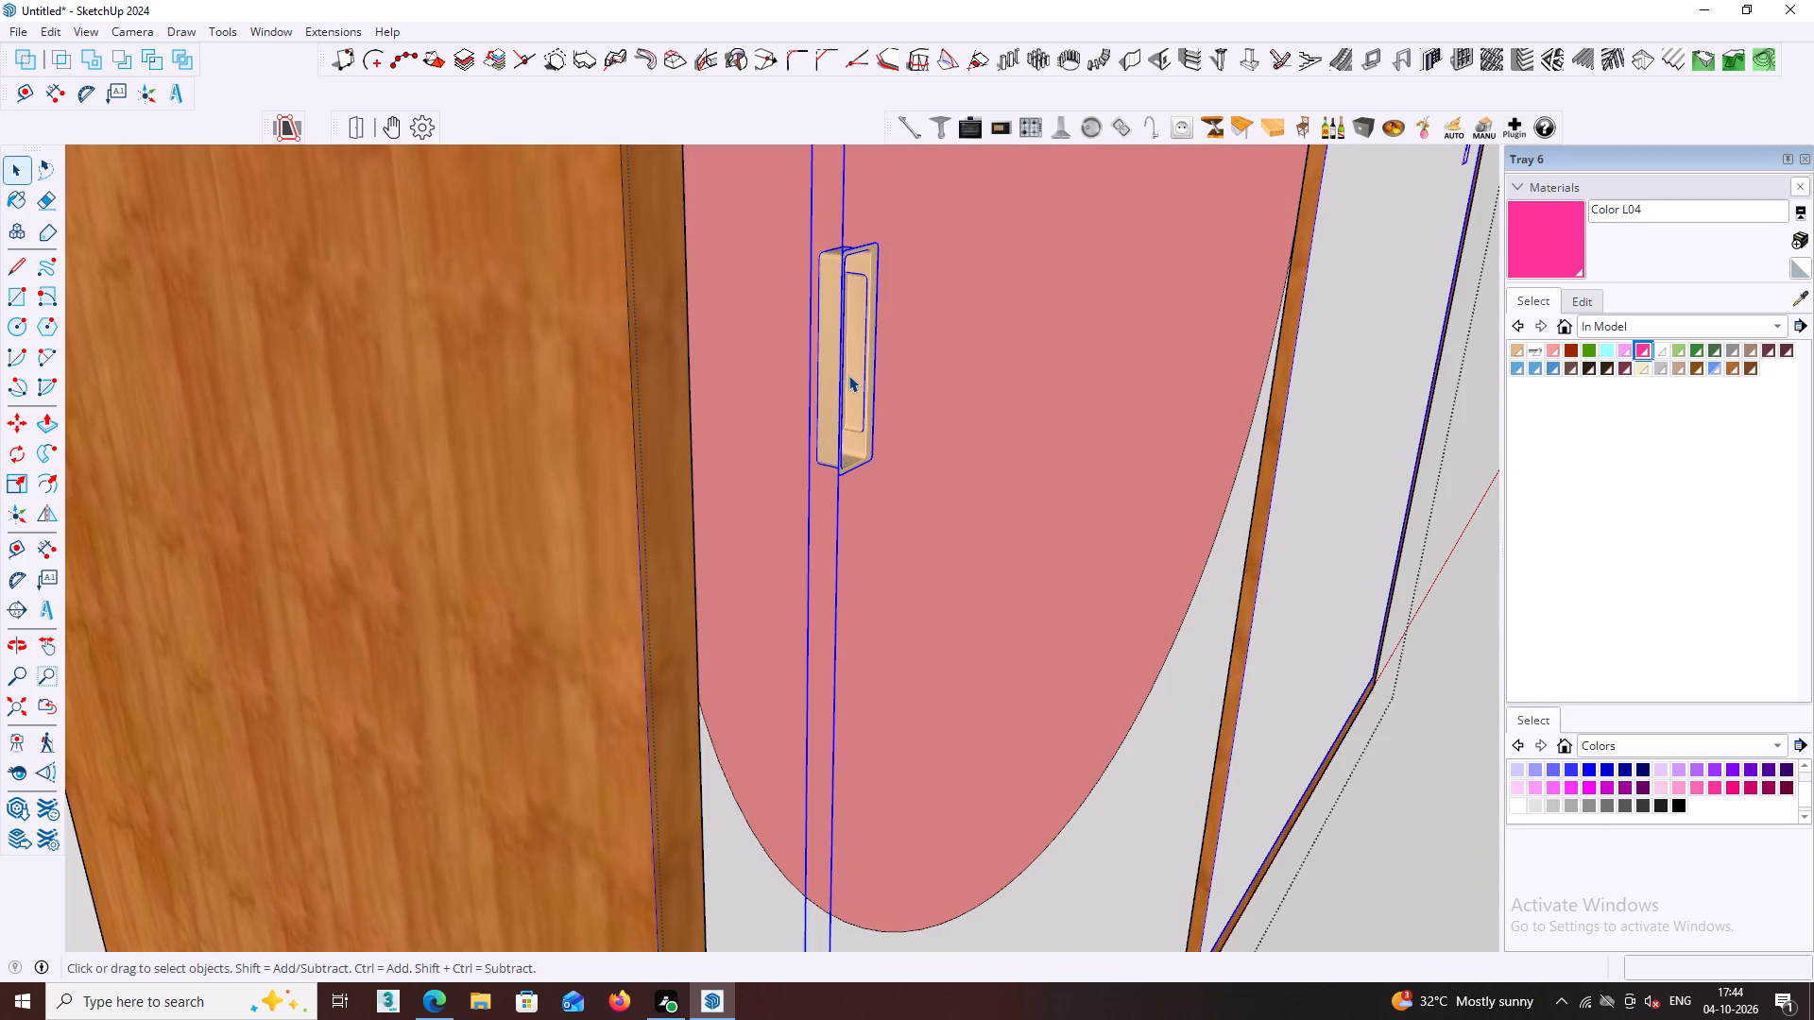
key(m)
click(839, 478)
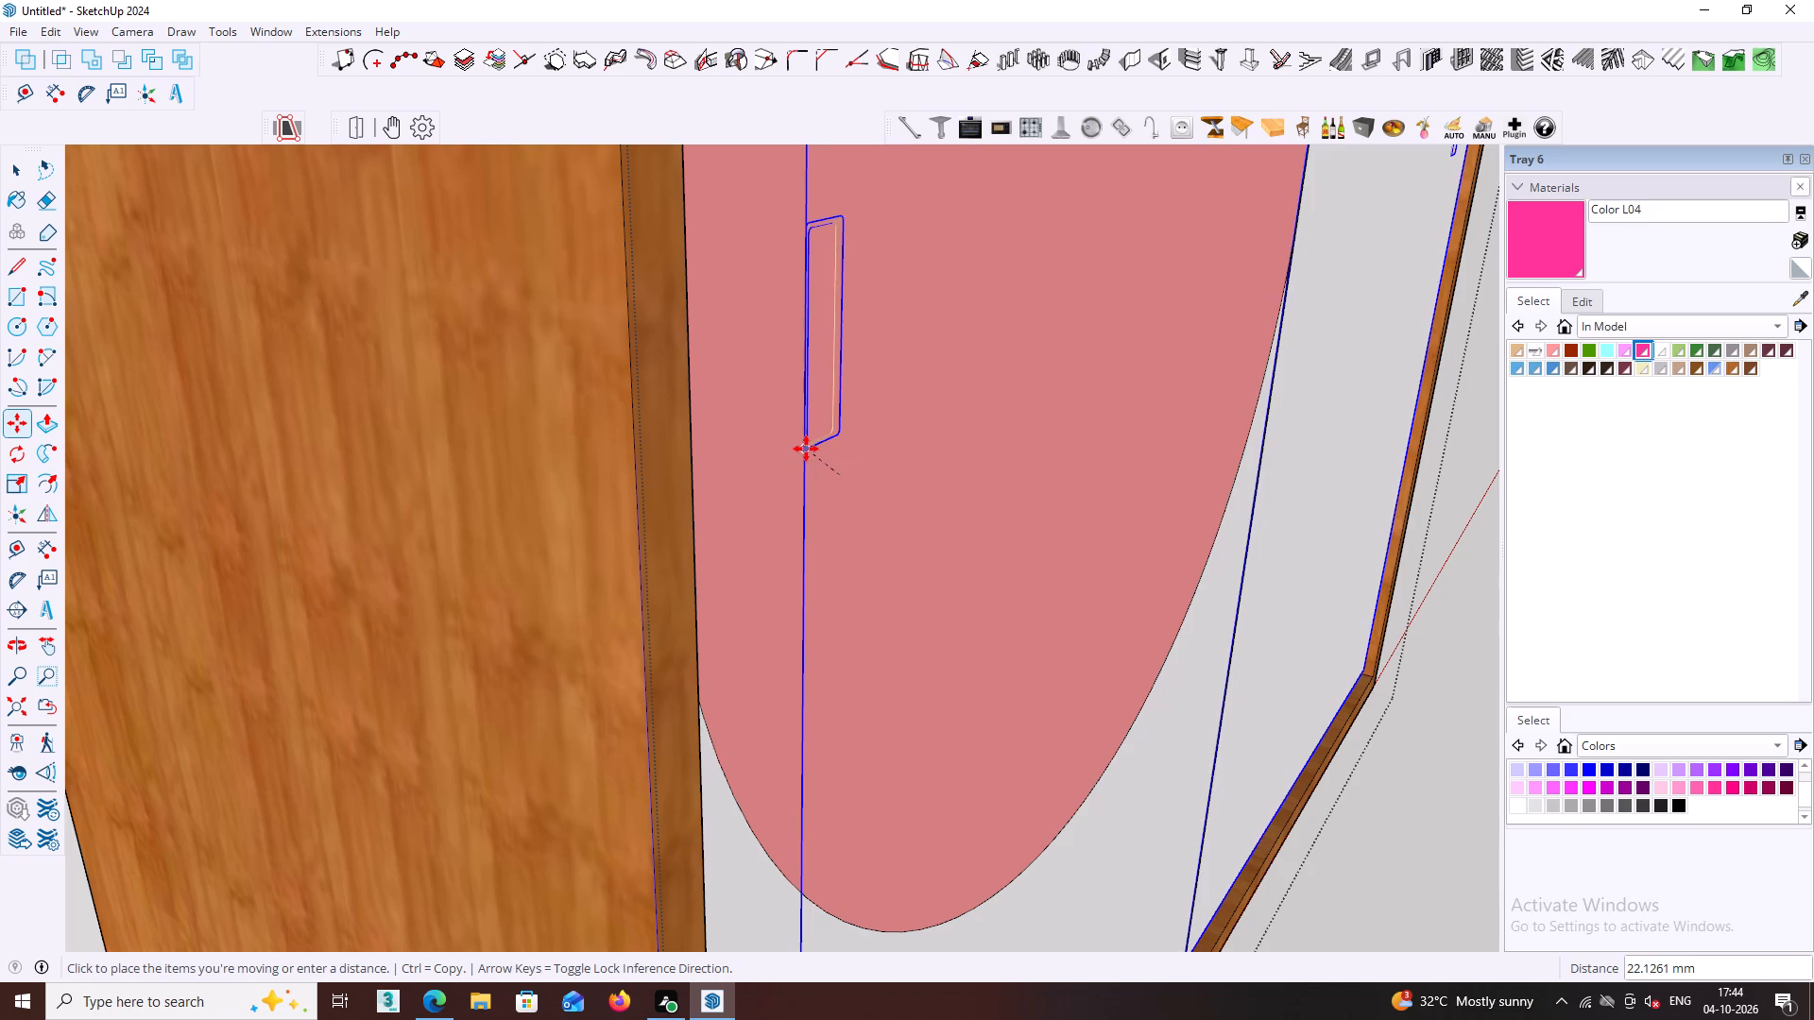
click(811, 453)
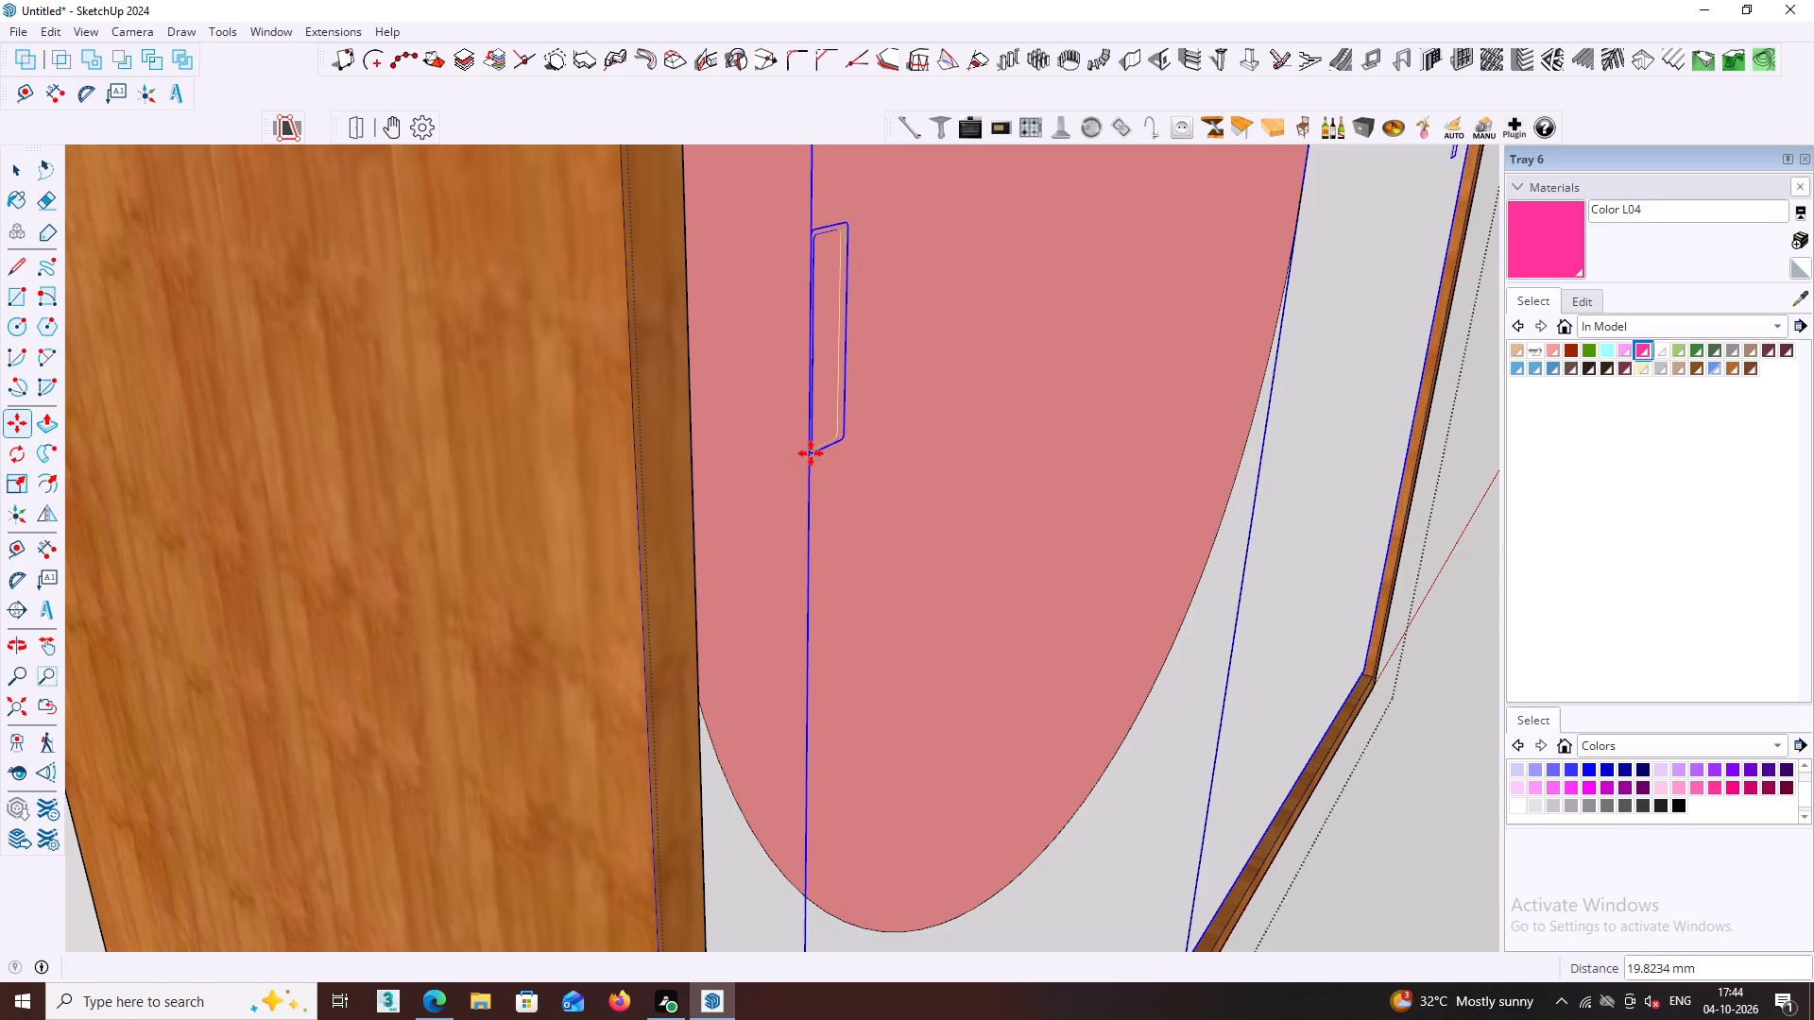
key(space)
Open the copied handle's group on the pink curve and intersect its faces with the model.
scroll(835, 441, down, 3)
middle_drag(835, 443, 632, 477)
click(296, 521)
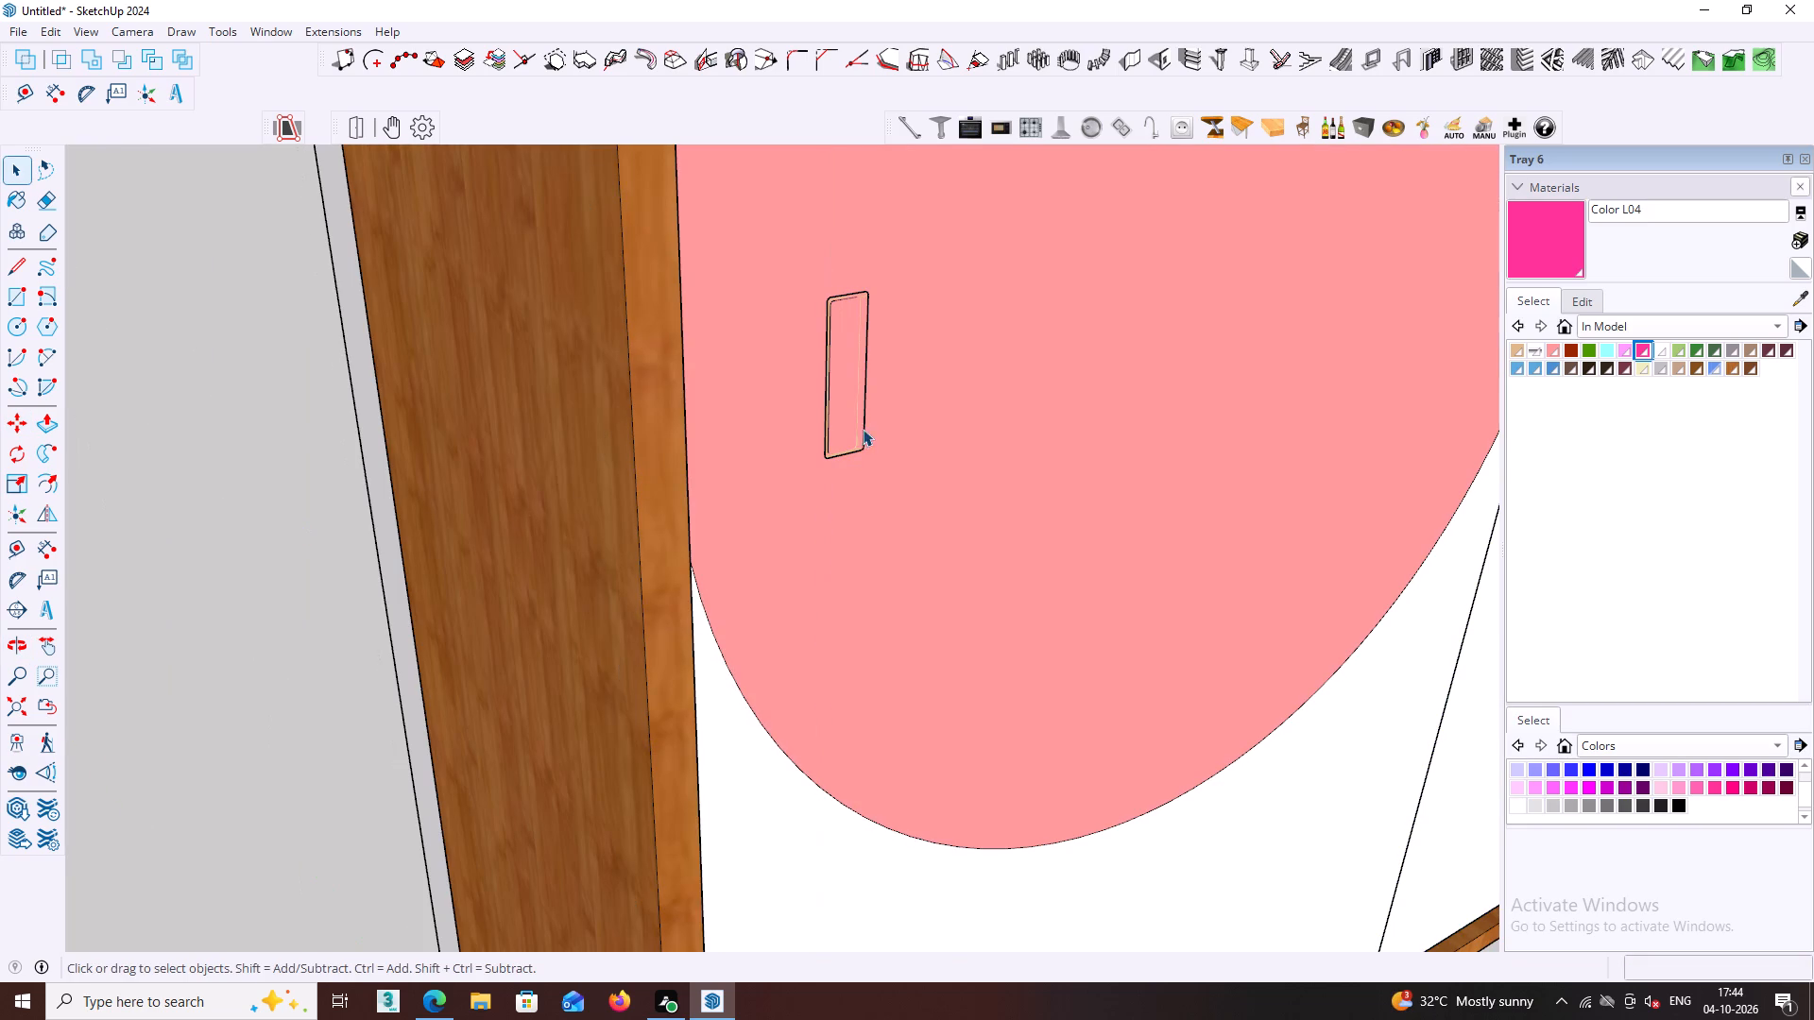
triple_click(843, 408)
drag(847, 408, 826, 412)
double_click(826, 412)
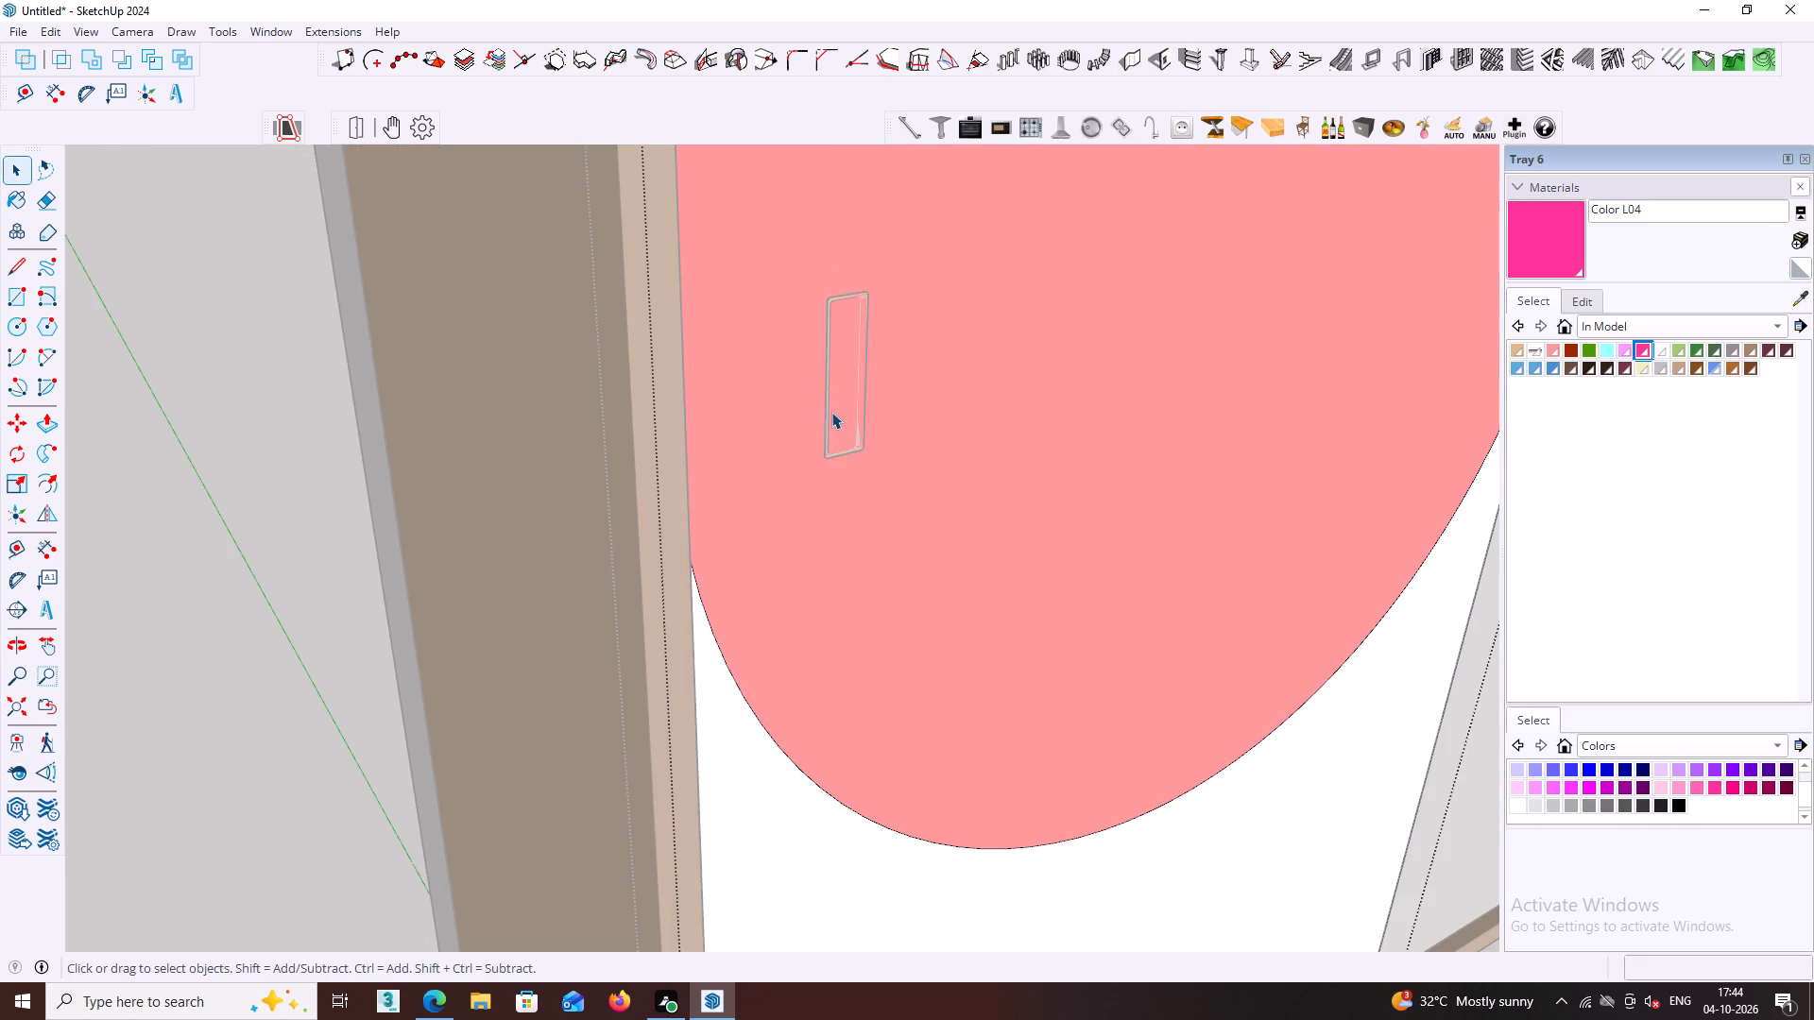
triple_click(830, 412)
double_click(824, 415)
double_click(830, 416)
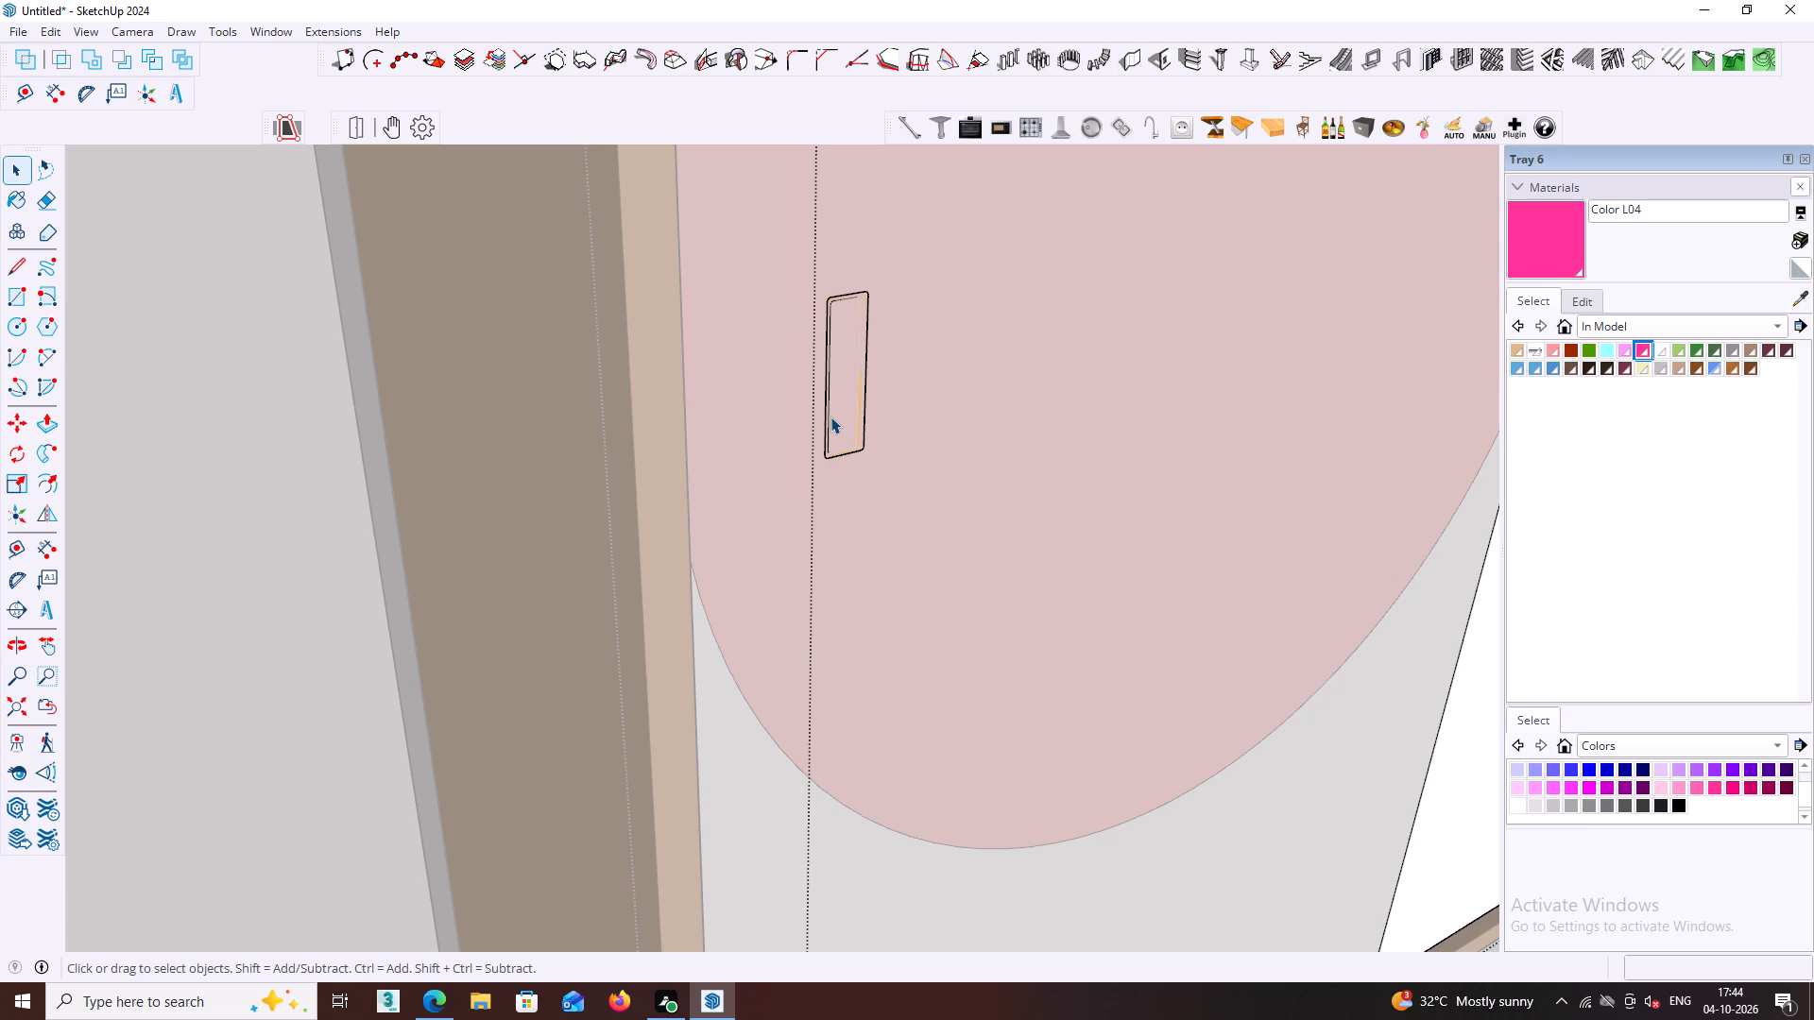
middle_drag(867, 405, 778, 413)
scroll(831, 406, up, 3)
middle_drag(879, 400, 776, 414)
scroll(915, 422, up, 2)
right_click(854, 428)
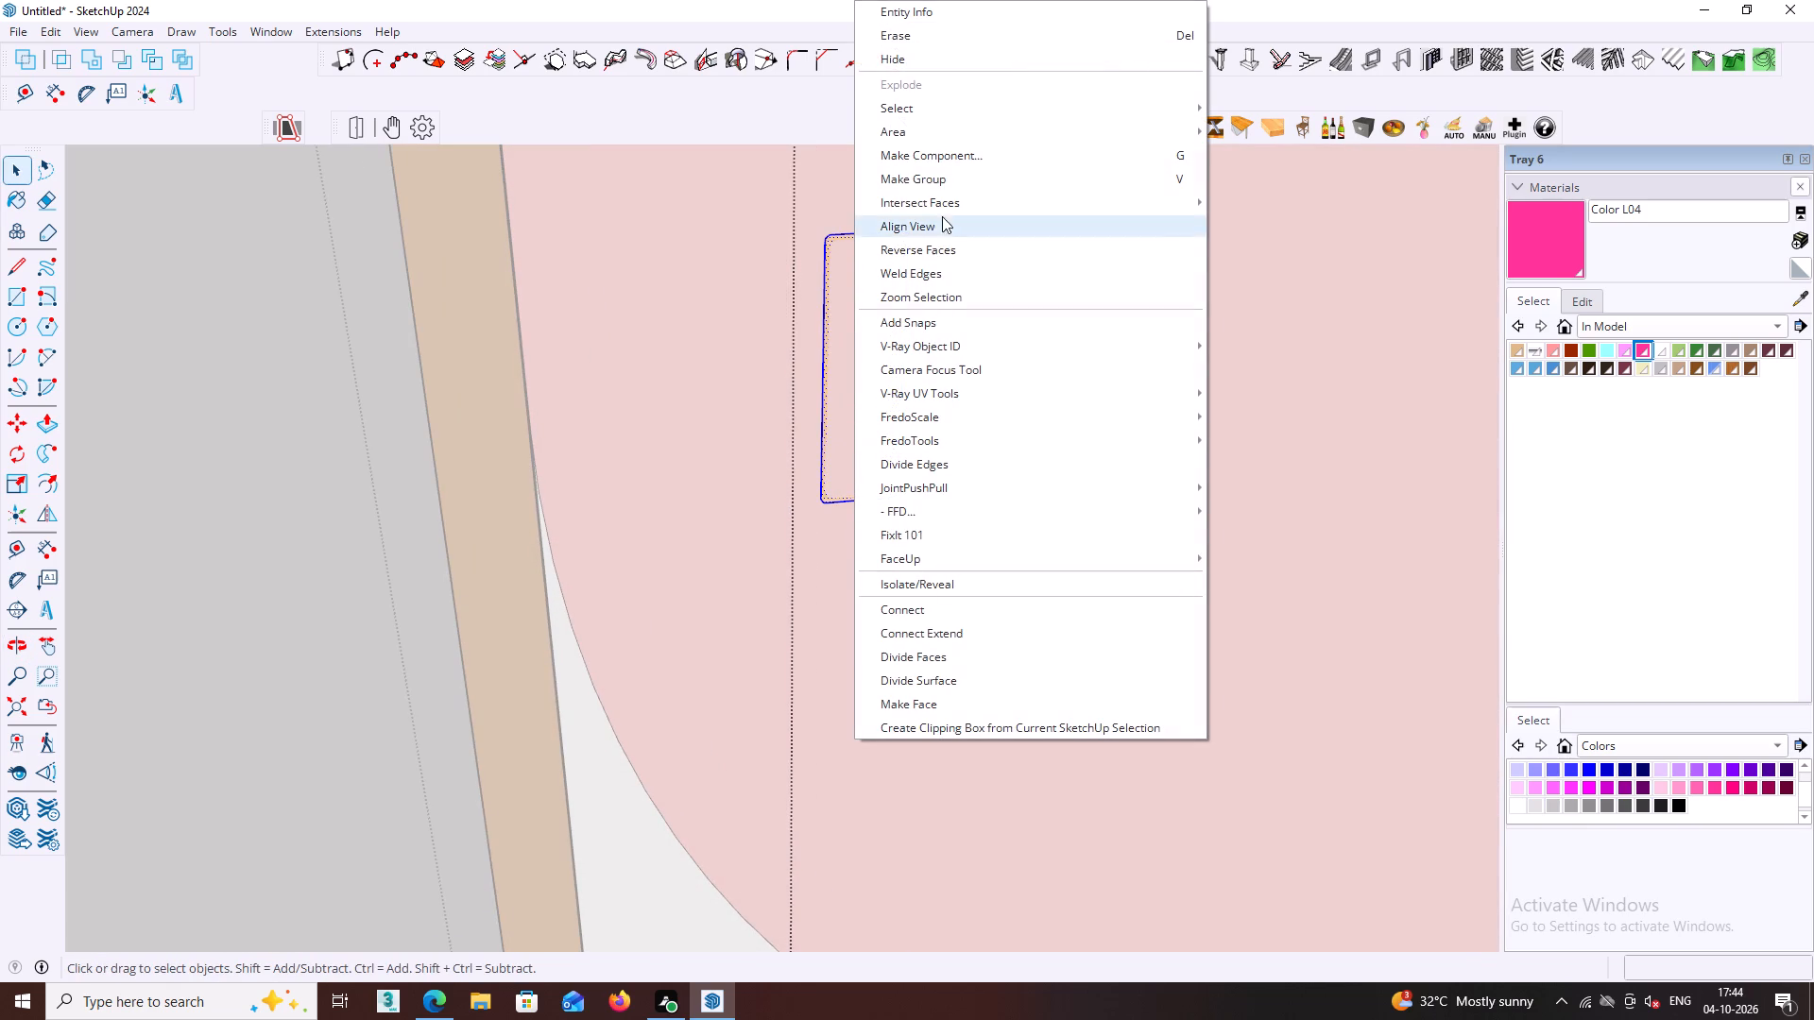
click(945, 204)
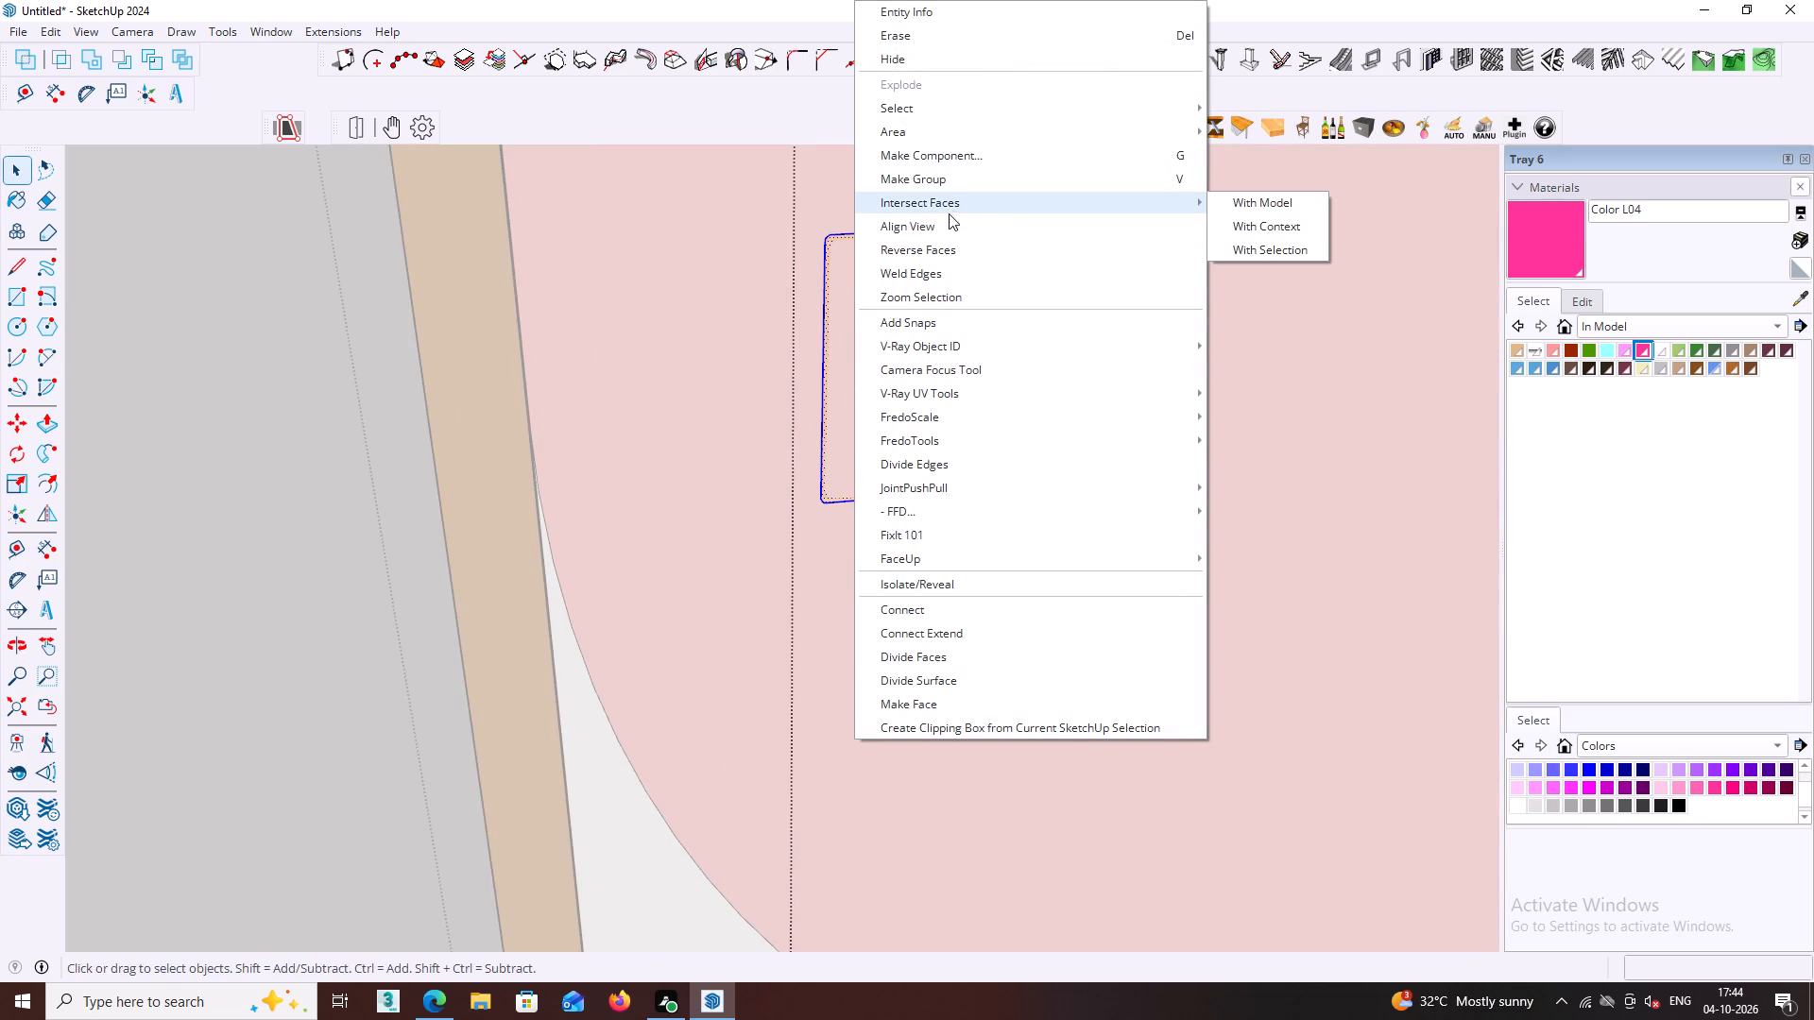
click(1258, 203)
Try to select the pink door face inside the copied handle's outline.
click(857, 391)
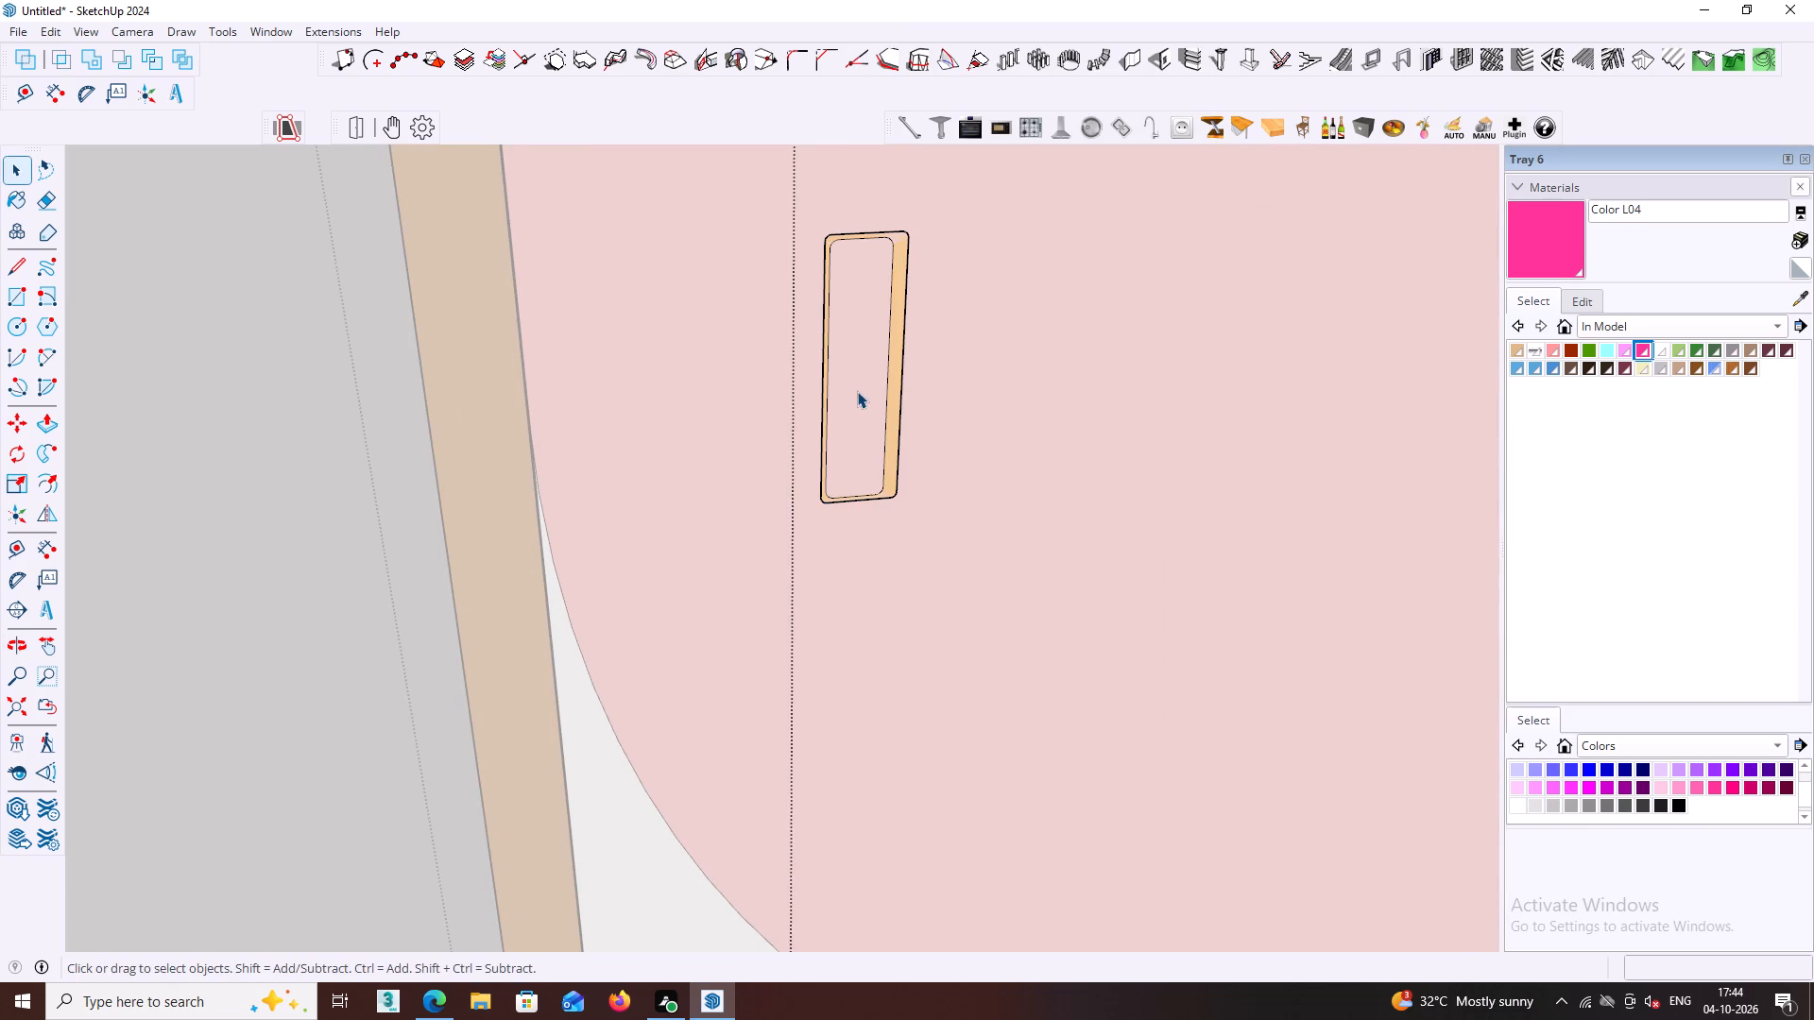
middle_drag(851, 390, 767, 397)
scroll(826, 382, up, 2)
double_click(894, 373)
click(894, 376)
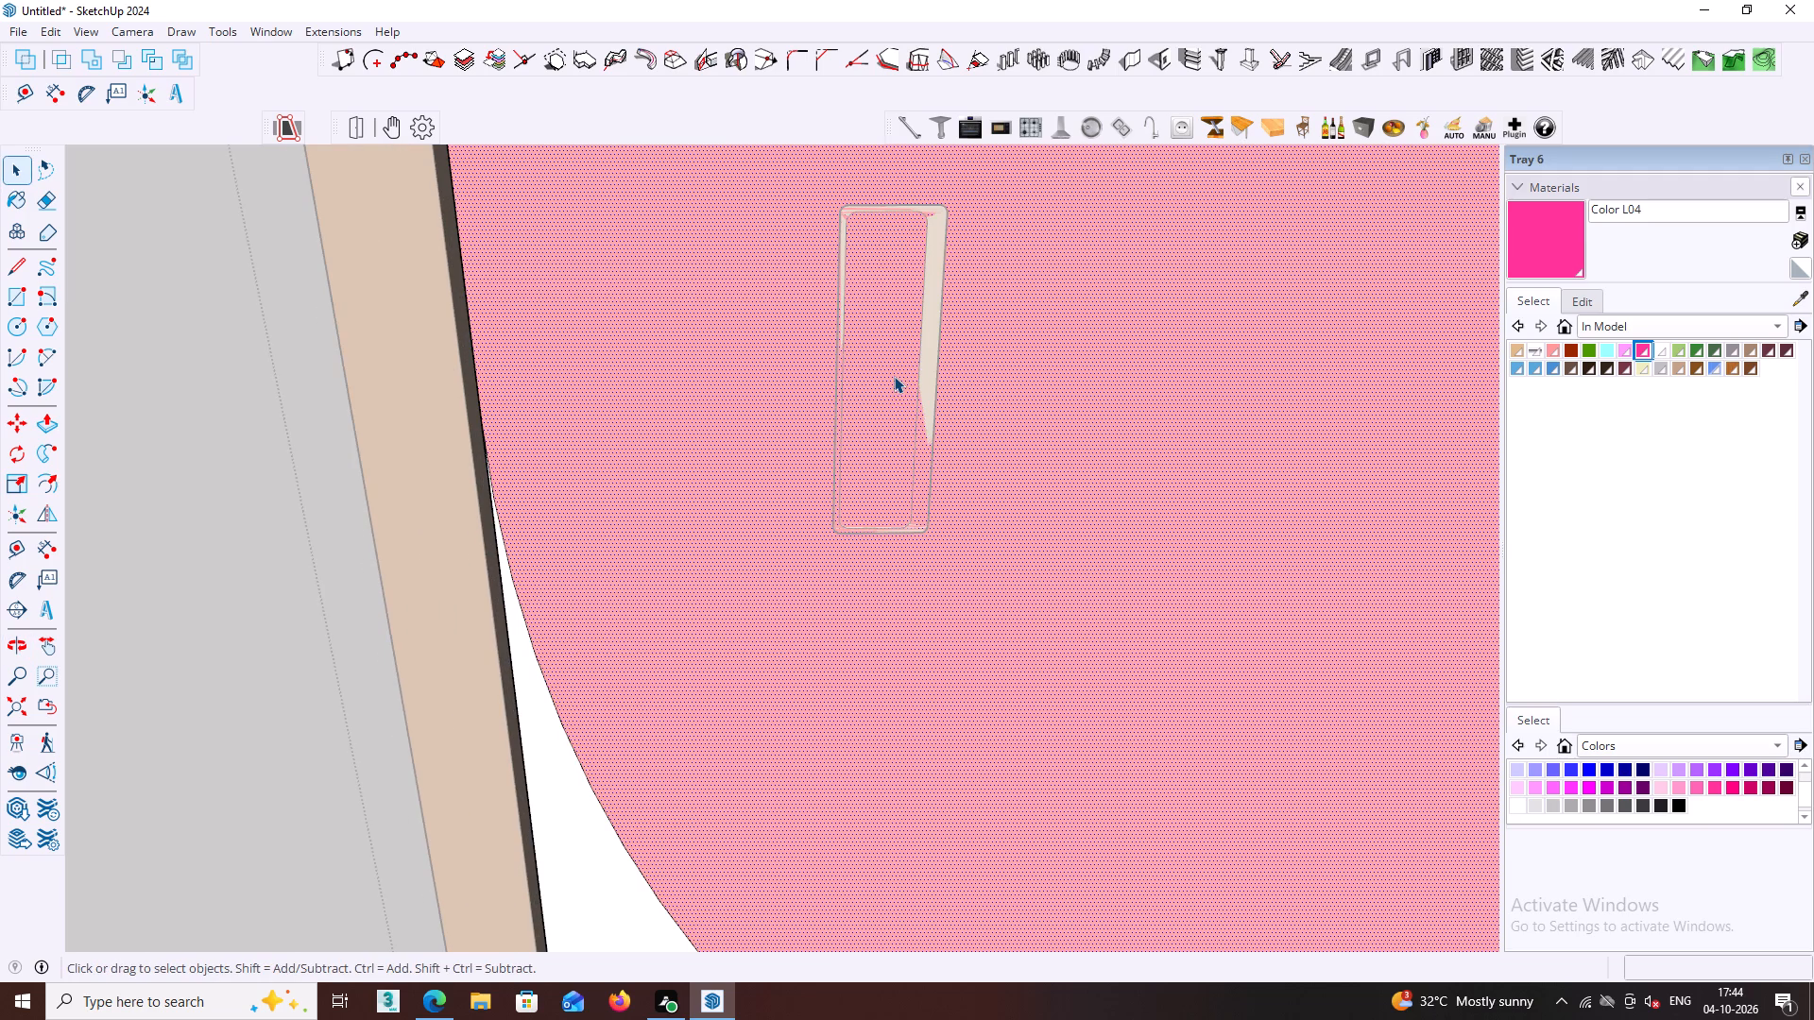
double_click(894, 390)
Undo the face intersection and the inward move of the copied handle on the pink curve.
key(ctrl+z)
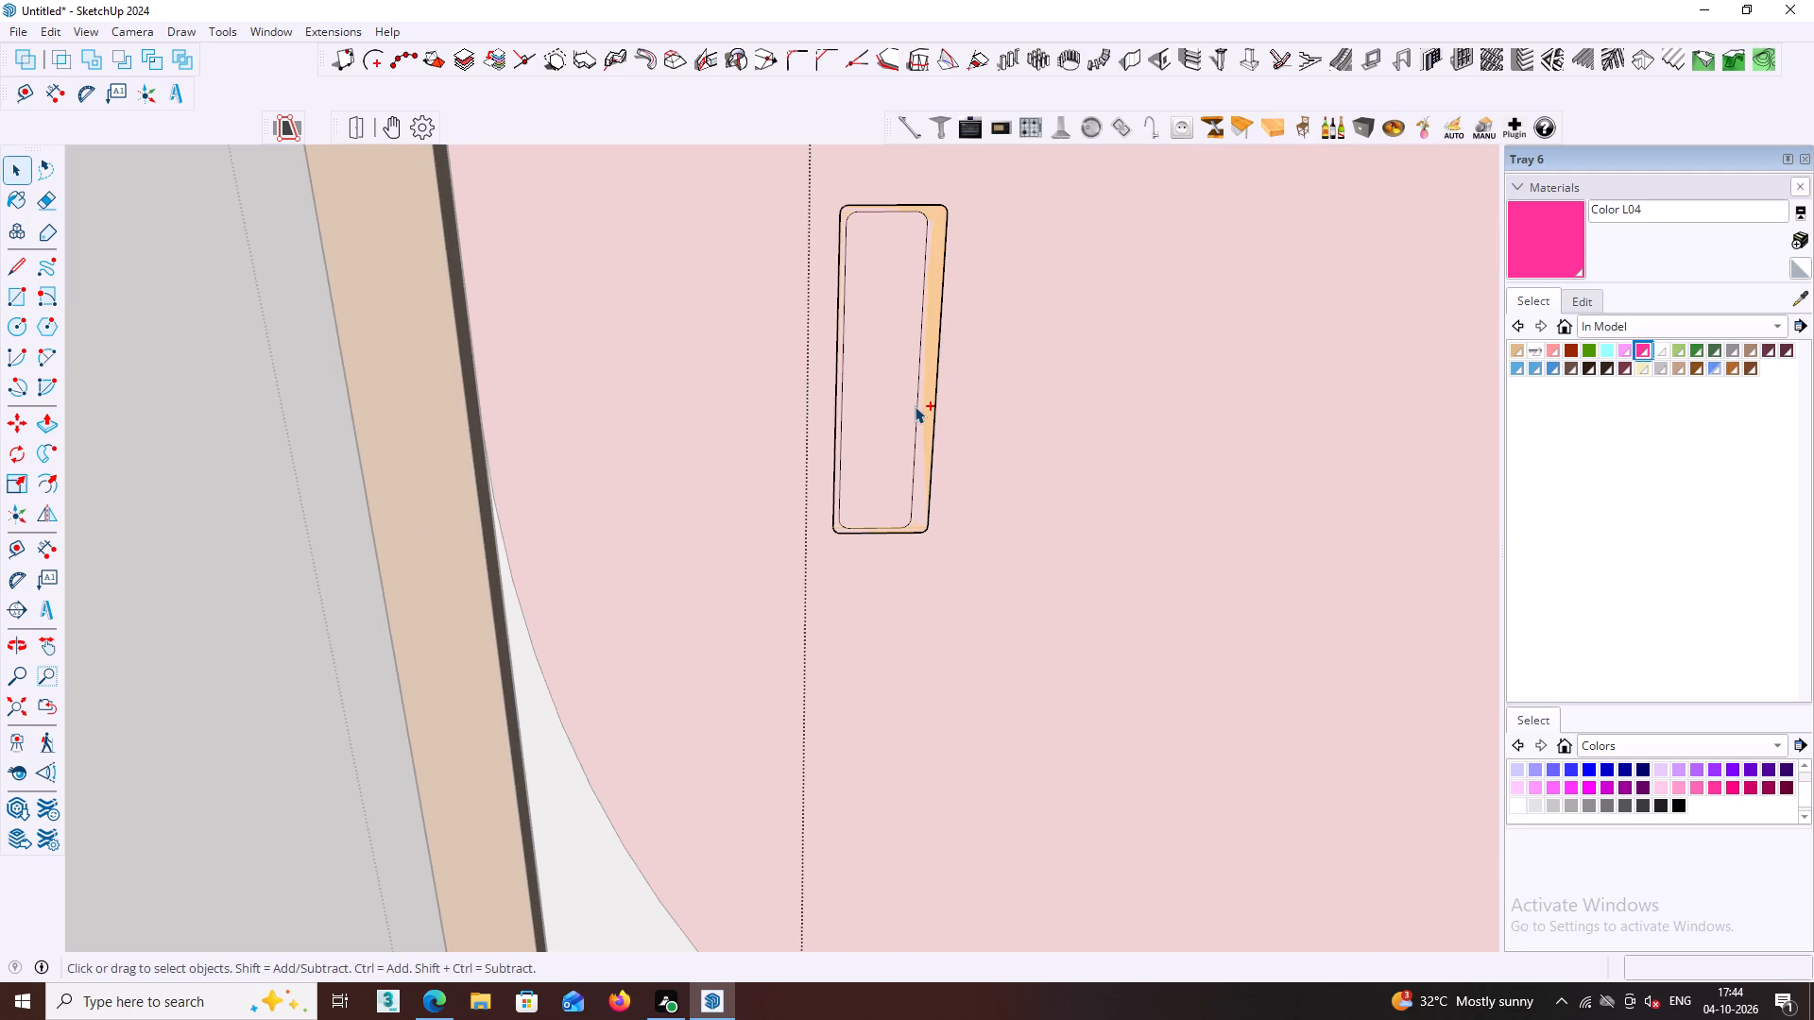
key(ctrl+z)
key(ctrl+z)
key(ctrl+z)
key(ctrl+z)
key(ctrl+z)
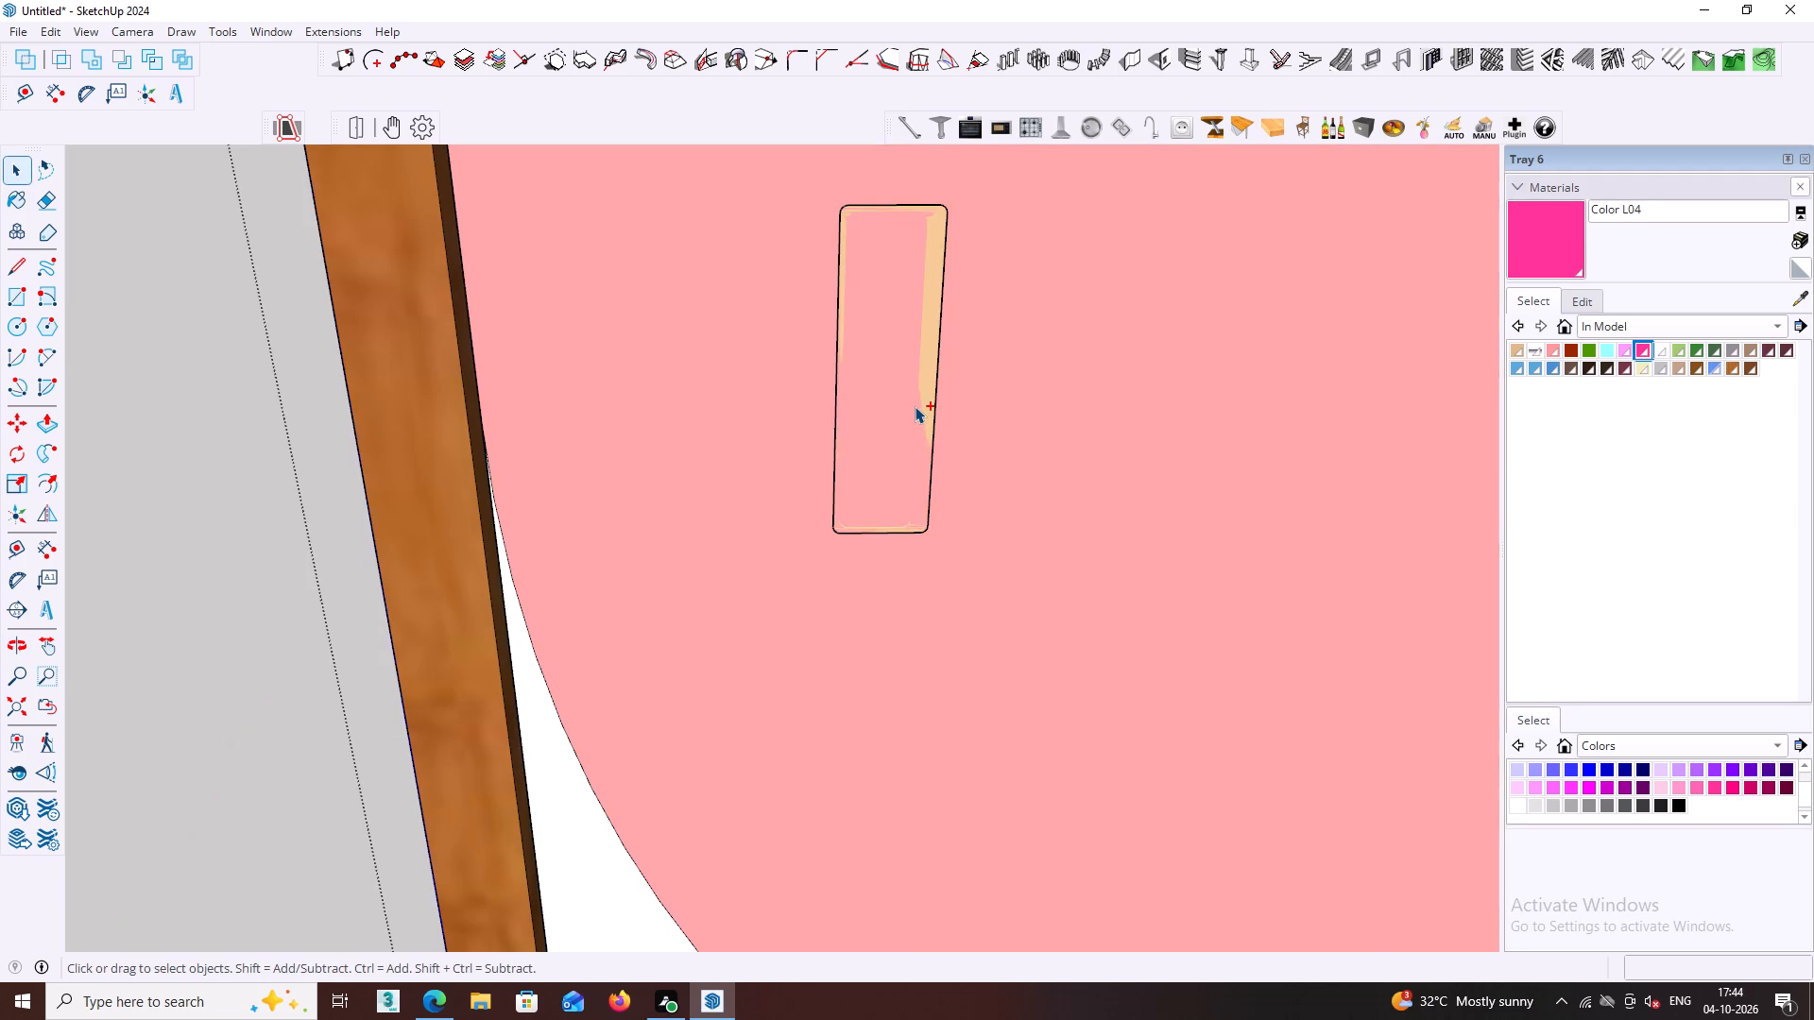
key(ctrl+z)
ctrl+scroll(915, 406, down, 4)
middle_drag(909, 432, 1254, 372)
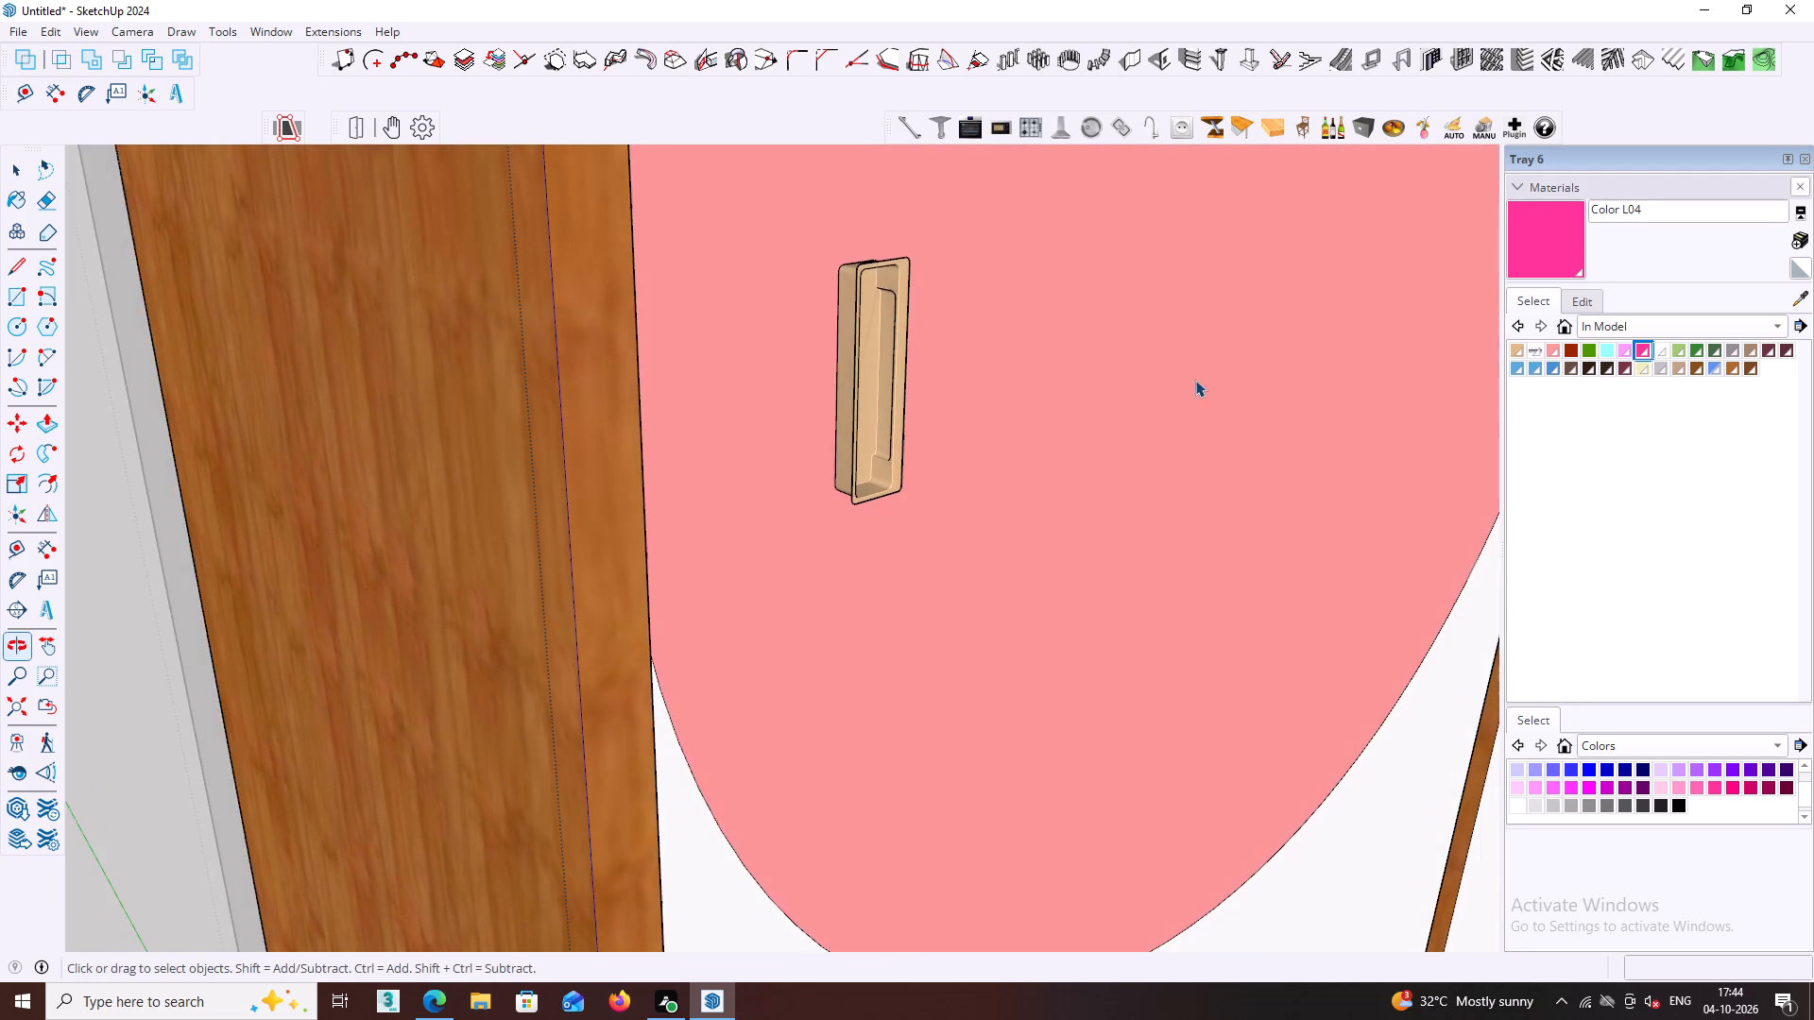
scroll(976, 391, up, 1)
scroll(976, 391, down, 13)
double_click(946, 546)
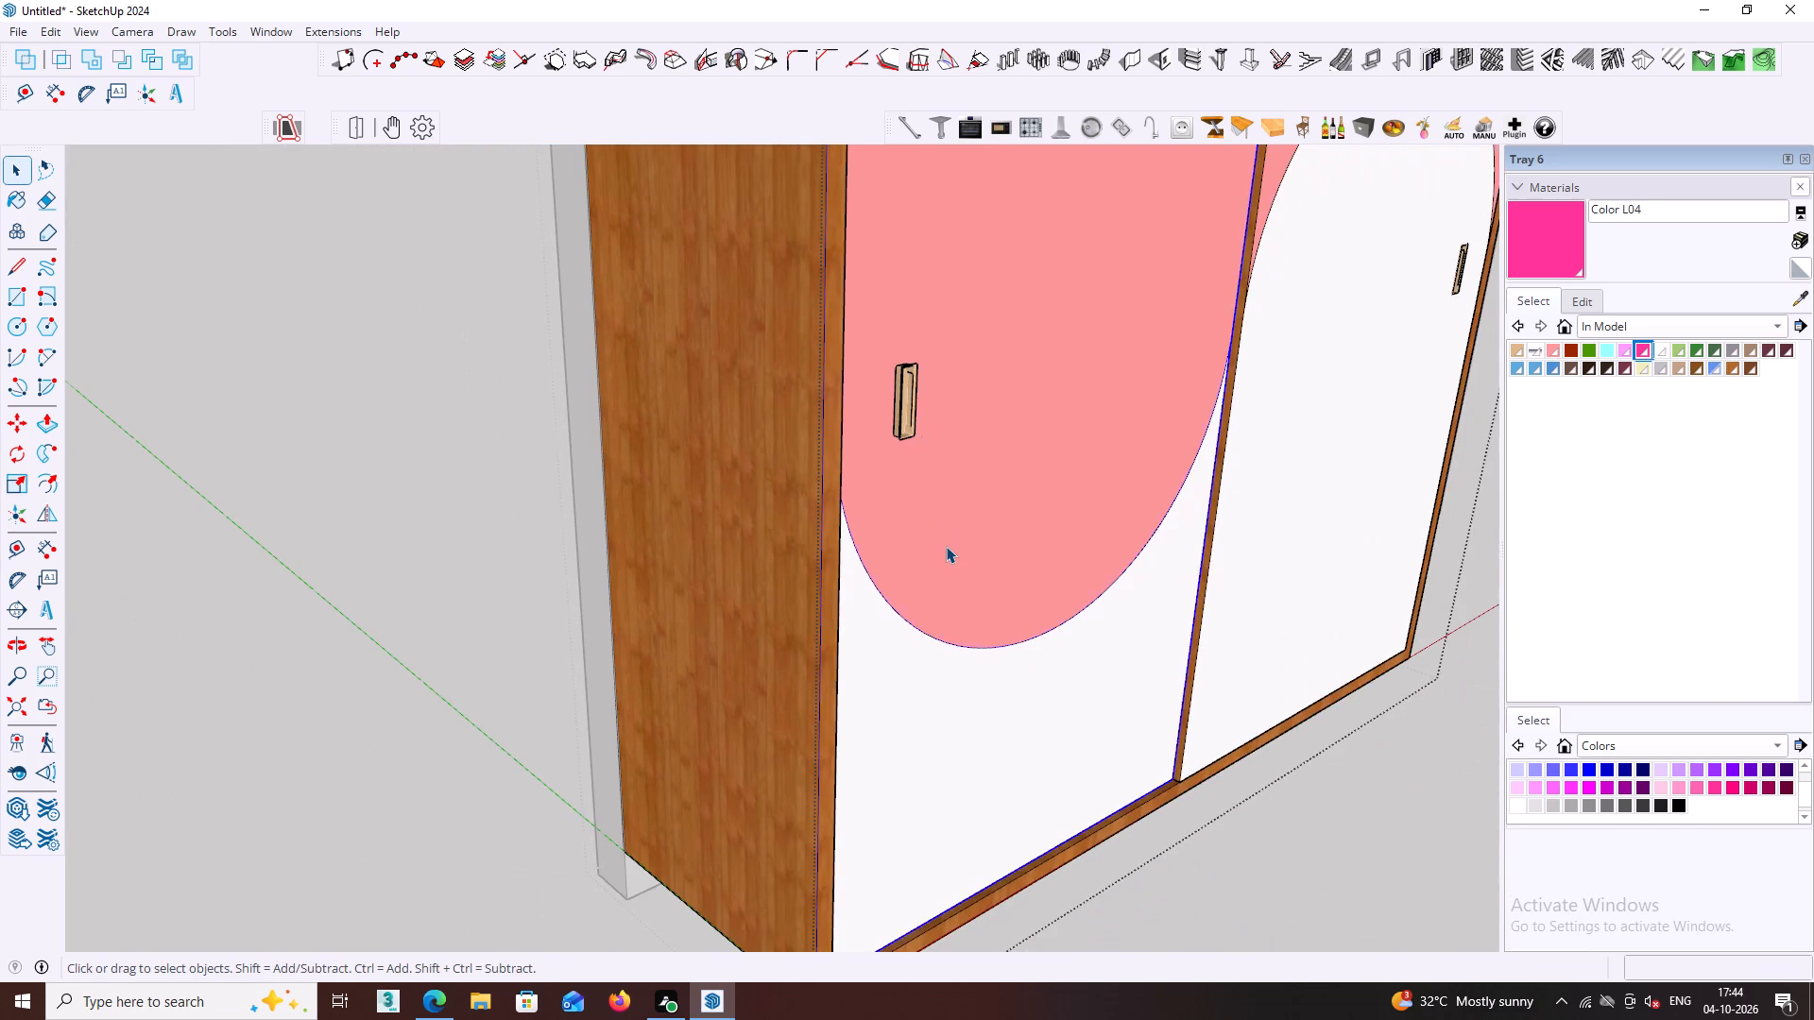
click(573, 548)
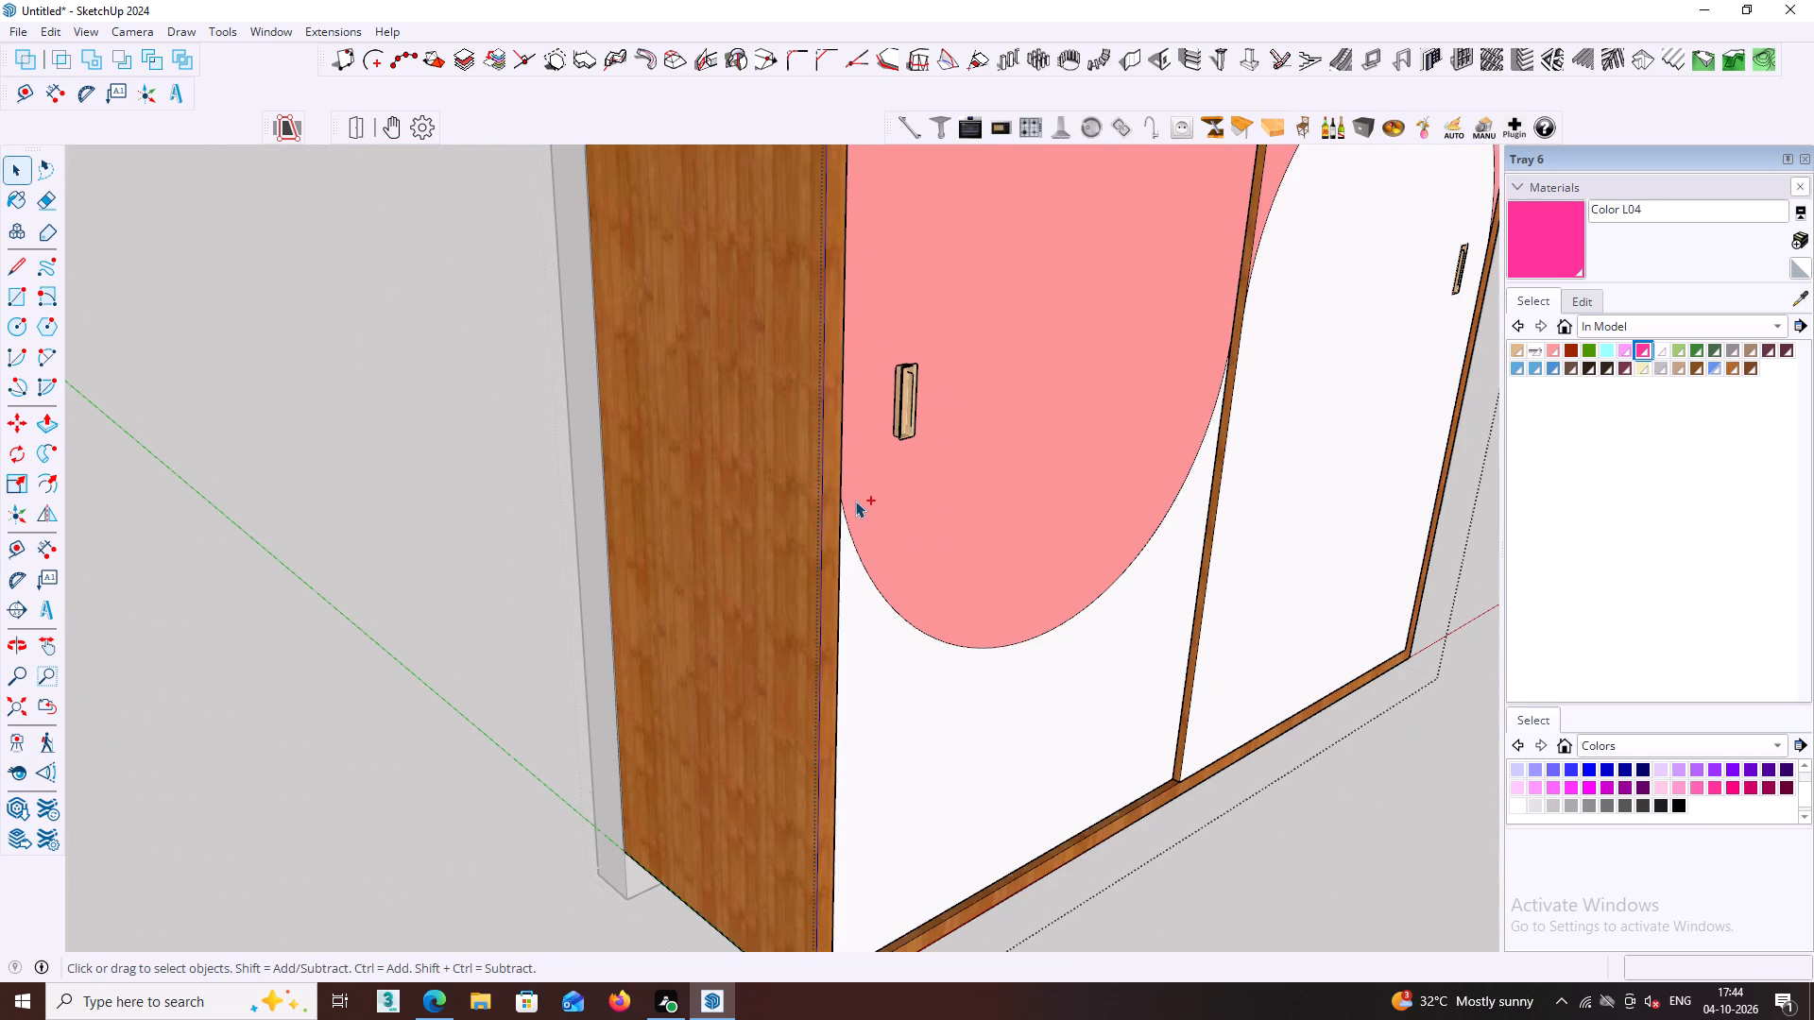
Undo the handle copy on the pink-curved door and leave the door group.
key(ctrl+z)
key(ctrl+z)
key(ctrl+z)
key(ctrl+z)
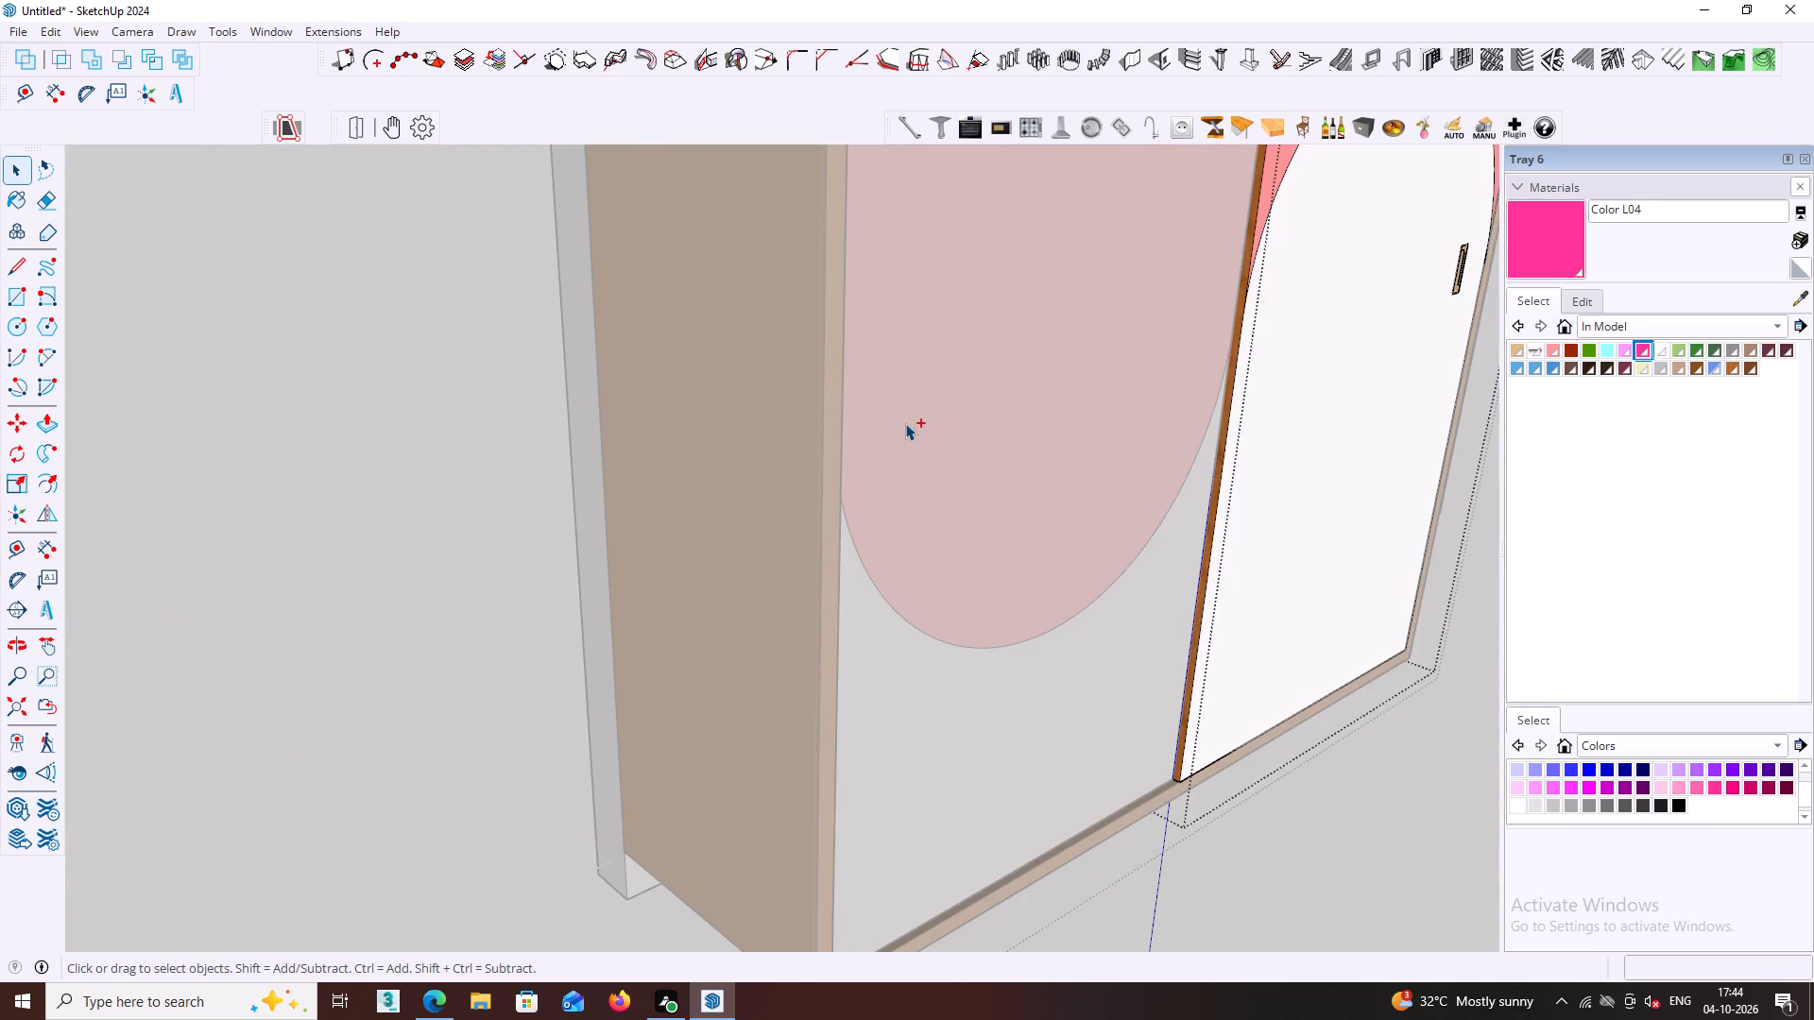
scroll(908, 416, down, 5)
click(487, 500)
Examine the original recessed handle on the white-arched door from several angles.
scroll(825, 518, down, 3)
middle_drag(1141, 465, 876, 432)
scroll(1052, 402, down, 2)
middle_drag(1039, 398, 879, 403)
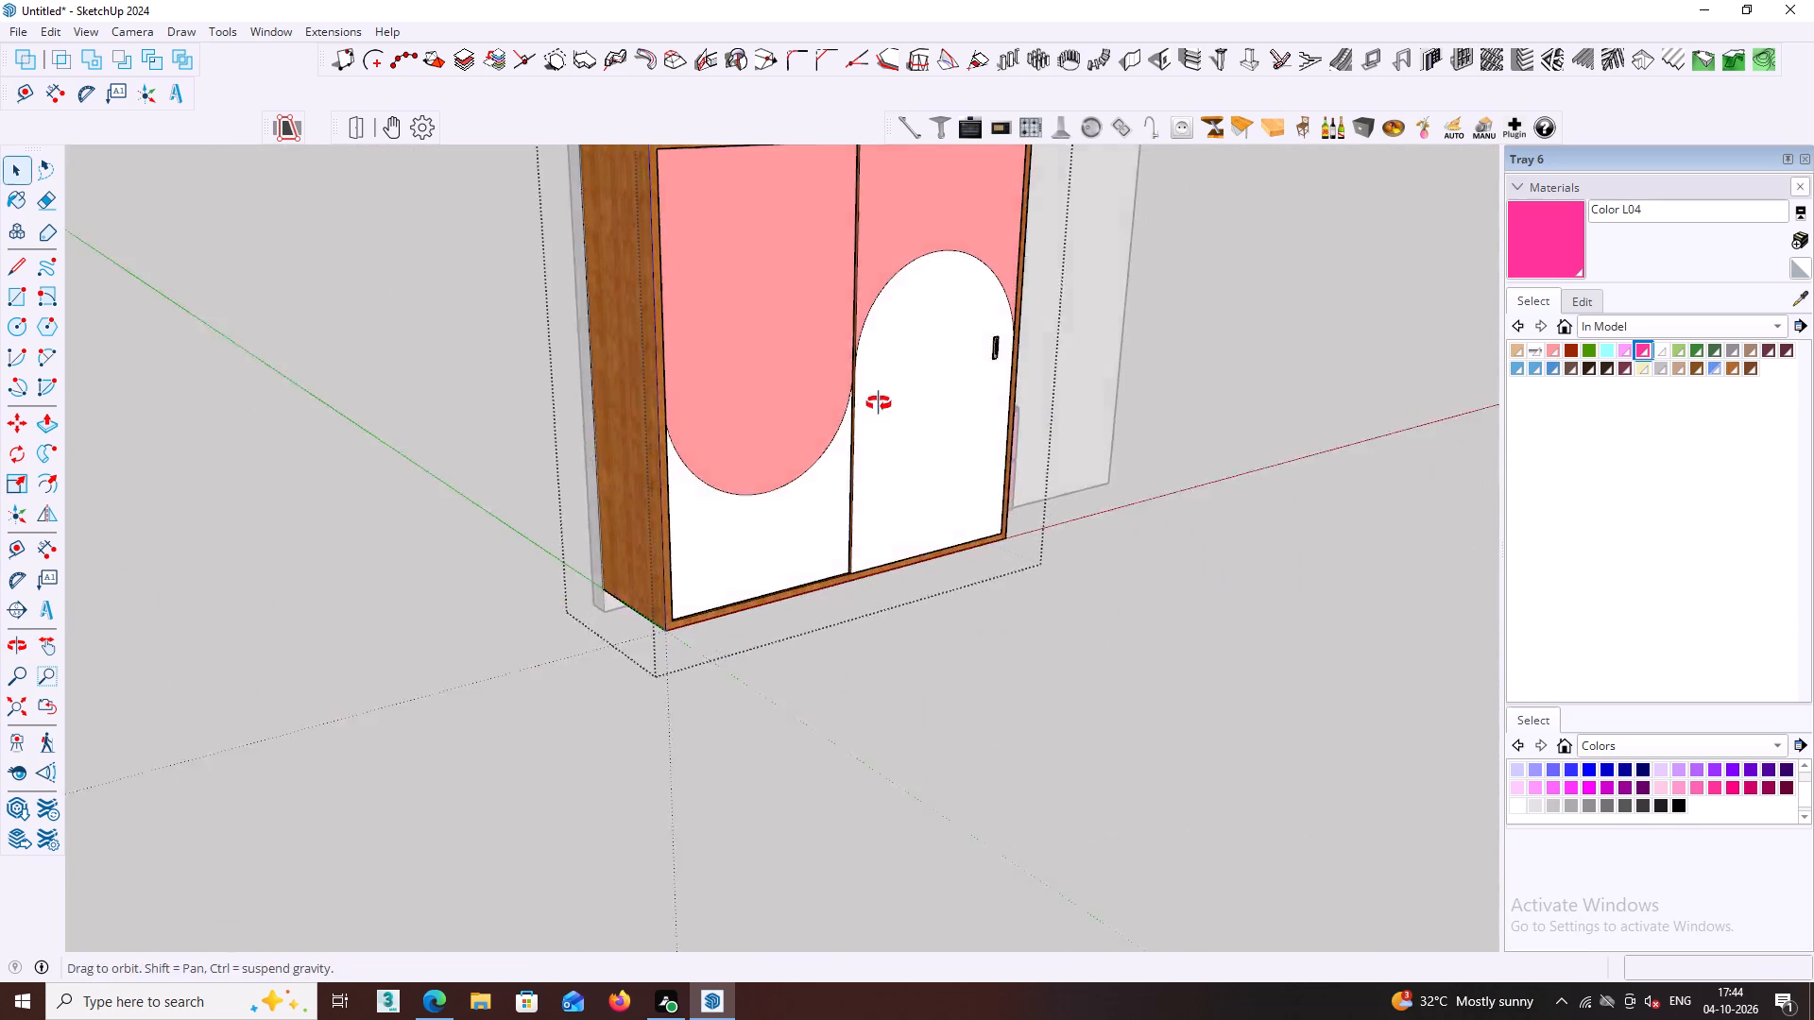
middle_drag(879, 403, 857, 409)
scroll(936, 378, up, 2)
middle_drag(942, 374, 1140, 380)
scroll(1090, 349, up, 4)
middle_drag(973, 365, 1035, 352)
scroll(982, 335, up, 2)
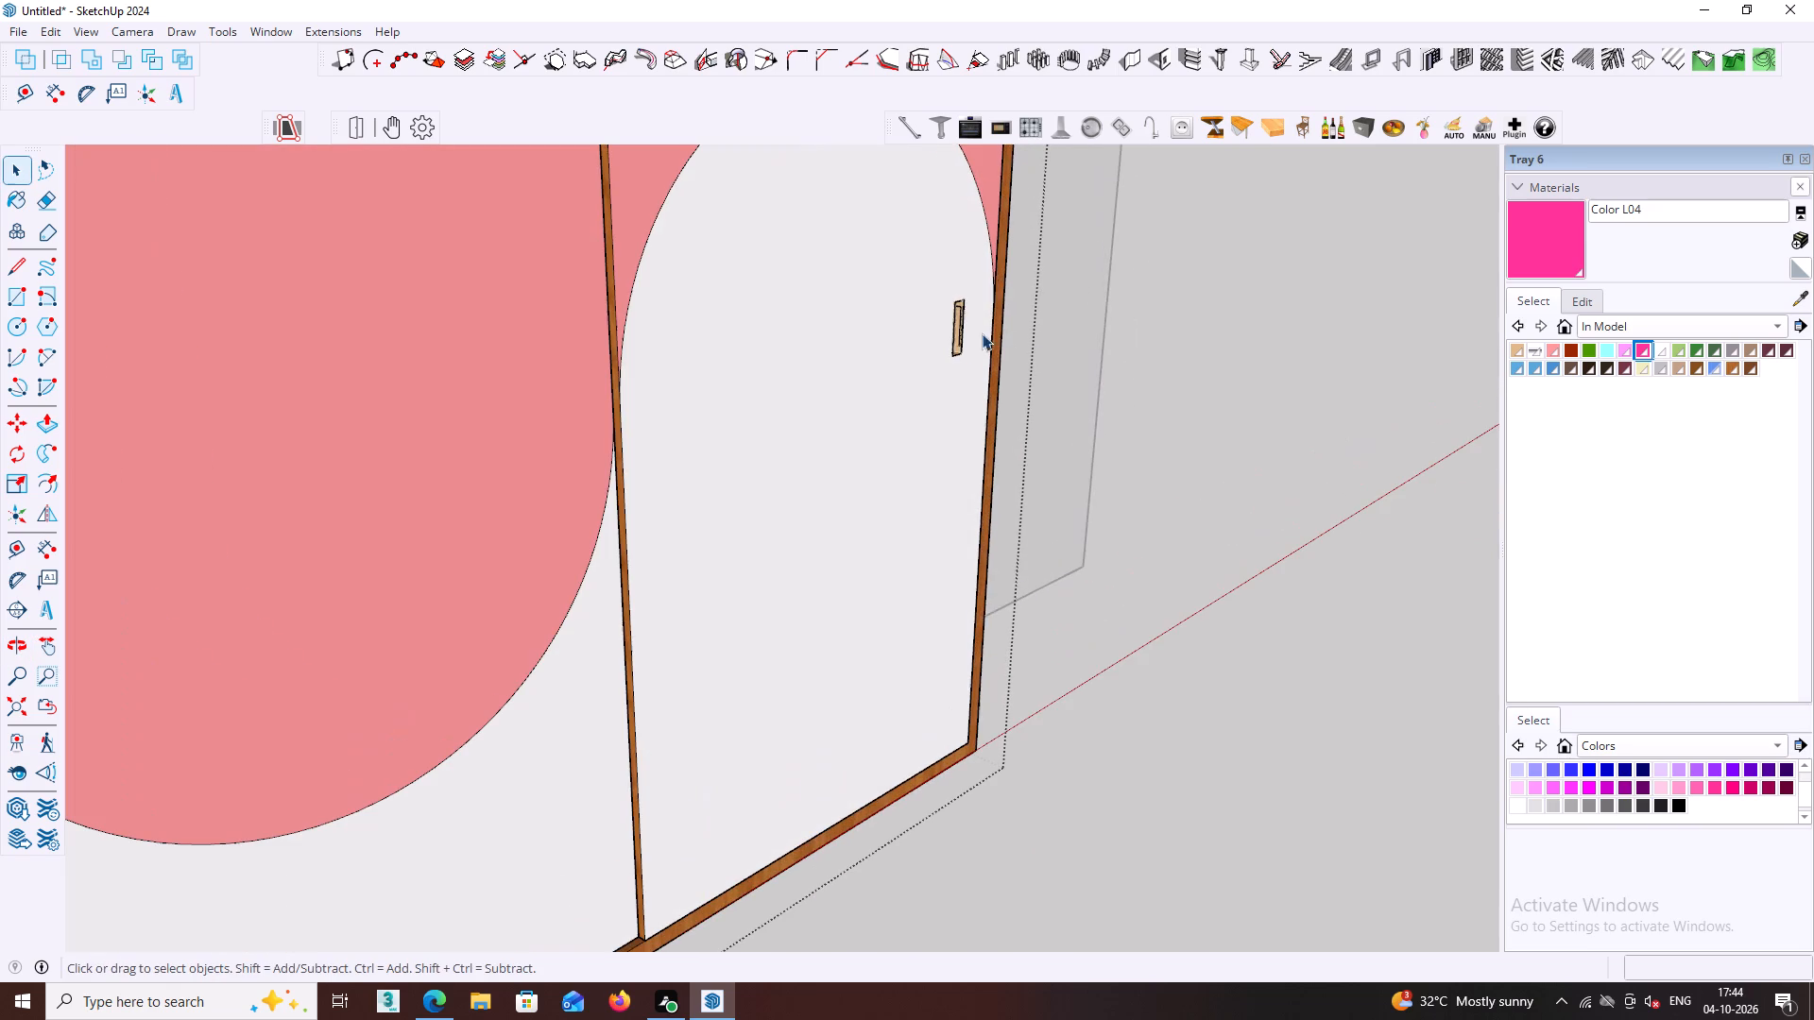
middle_drag(958, 334, 868, 355)
scroll(866, 357, down, 3)
middle_drag(856, 365, 637, 363)
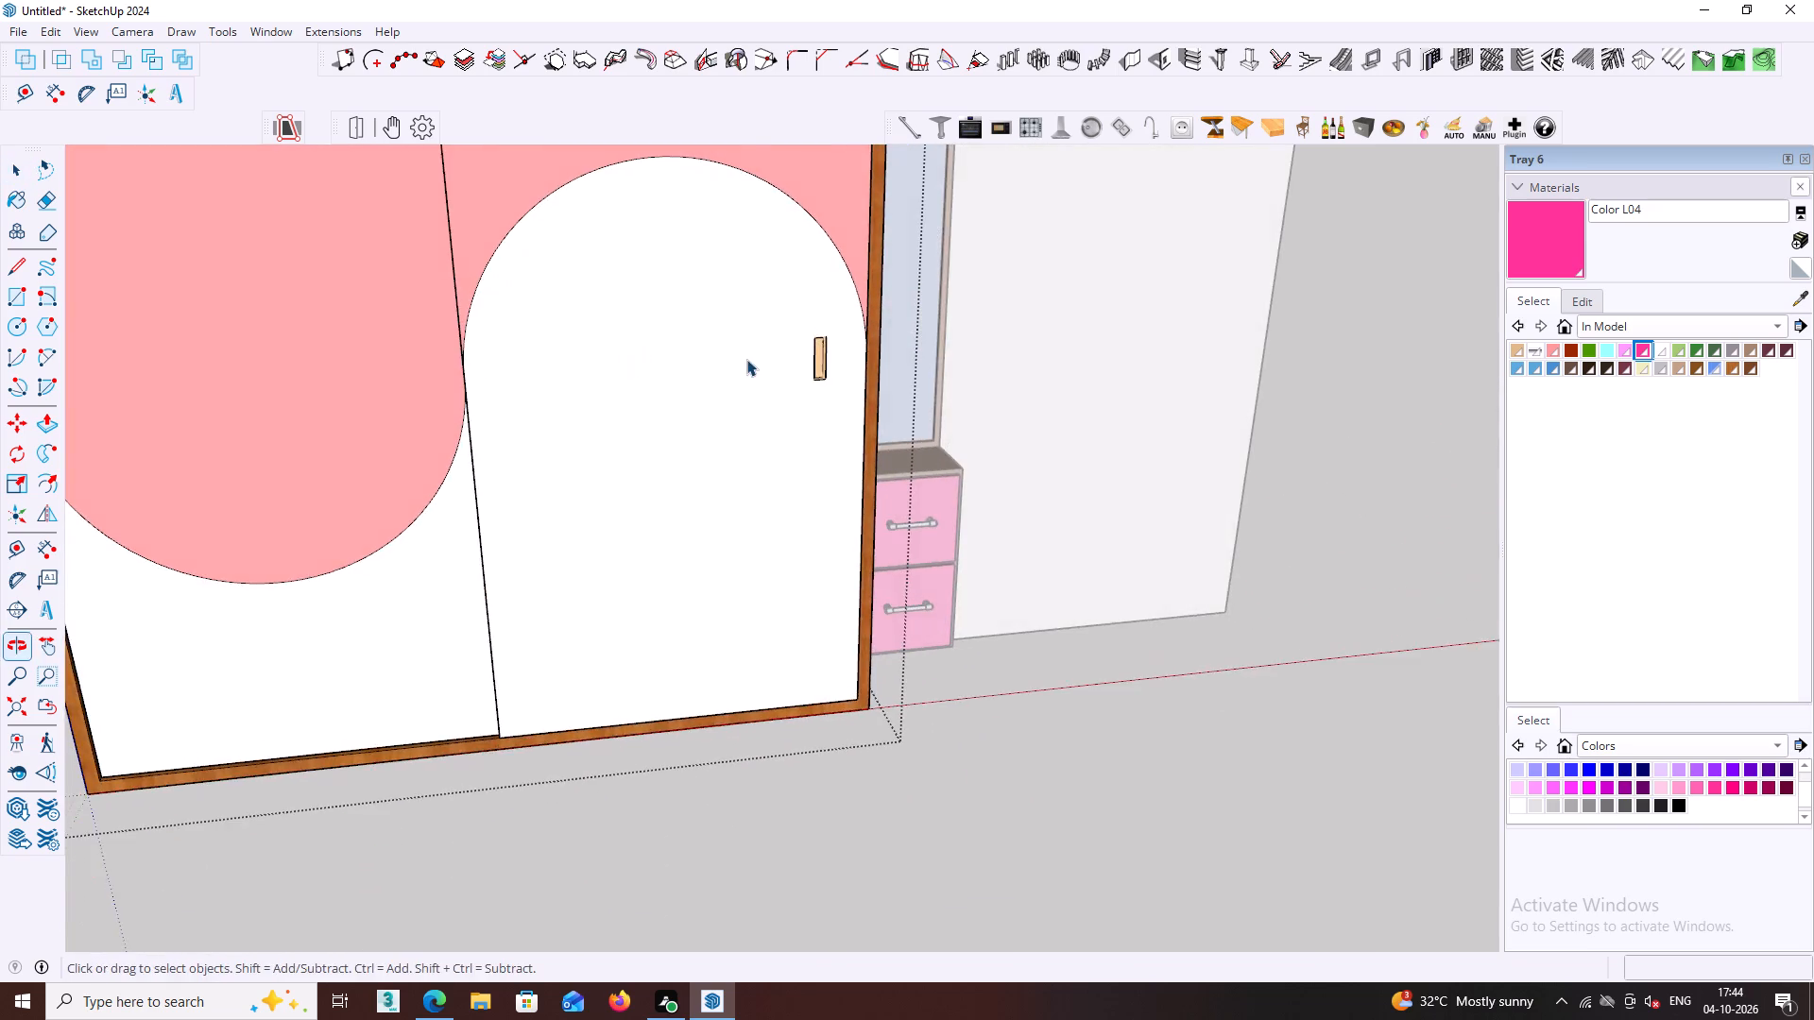
scroll(748, 352, up, 3)
middle_drag(805, 368, 982, 348)
middle_drag(993, 345, 834, 323)
scroll(965, 297, up, 8)
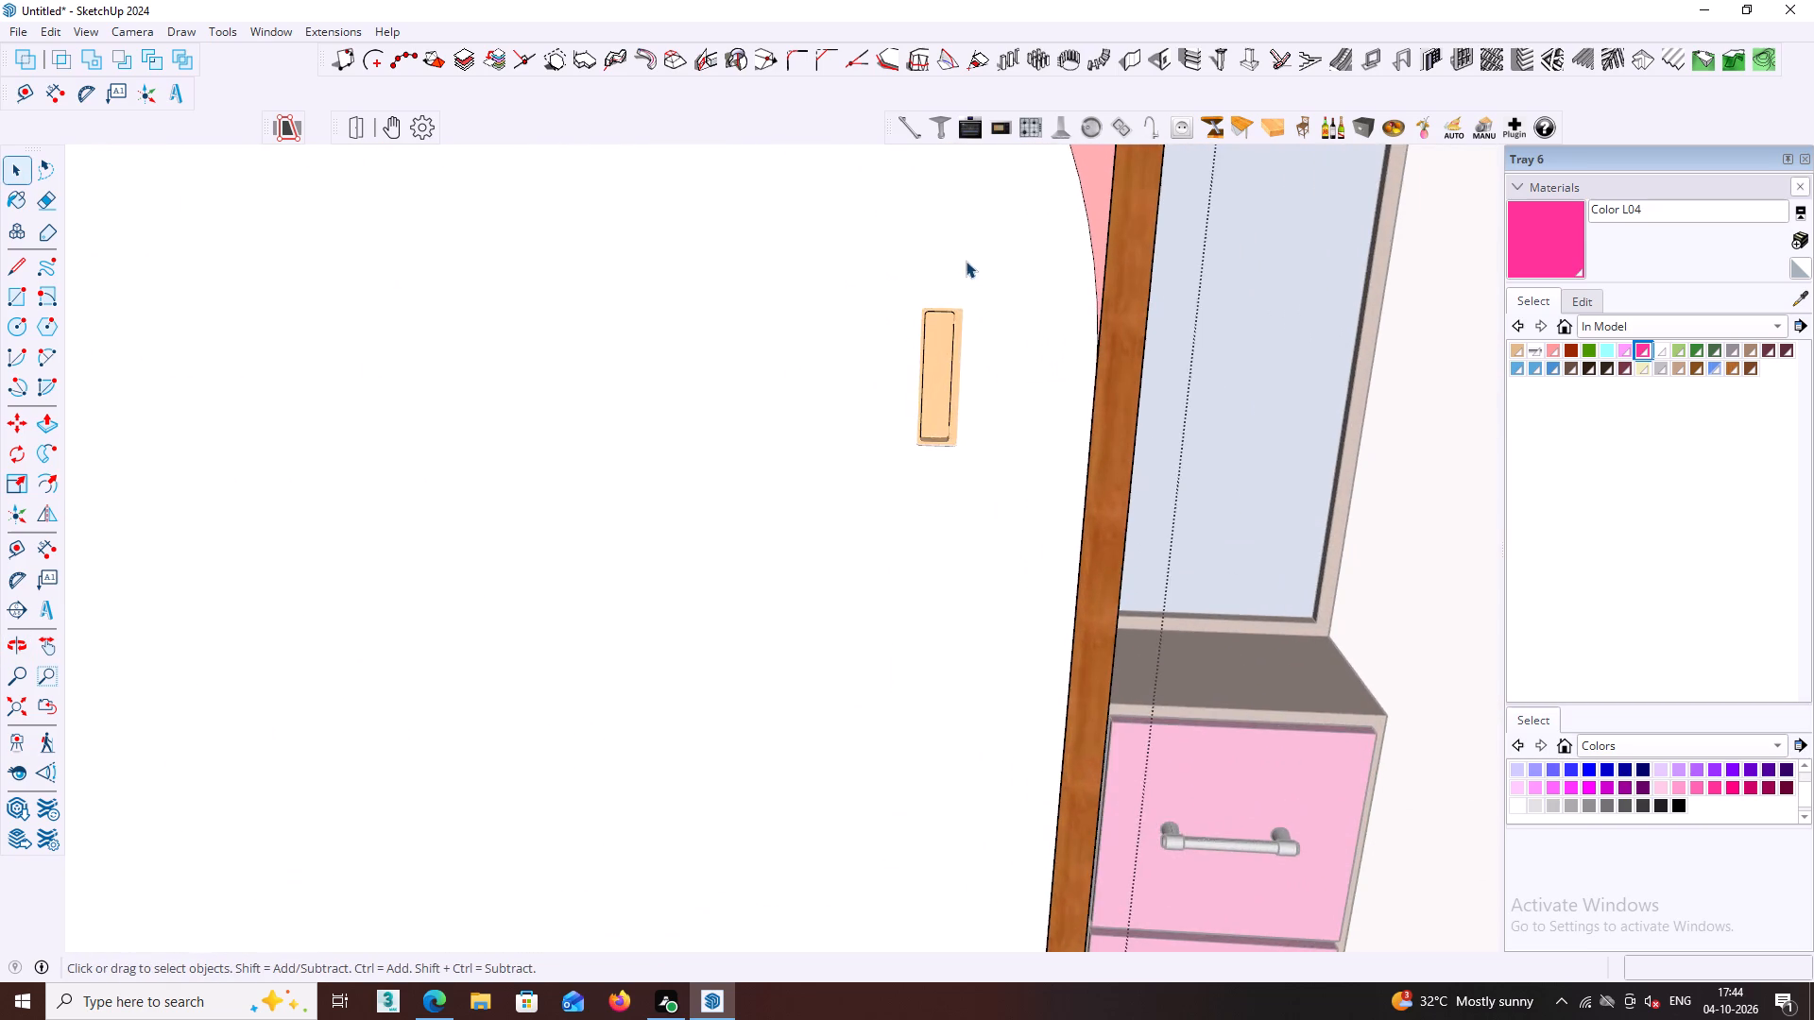
middle_drag(951, 290, 1135, 241)
scroll(1109, 274, up, 3)
scroll(1039, 324, up, 2)
middle_drag(1062, 322, 858, 352)
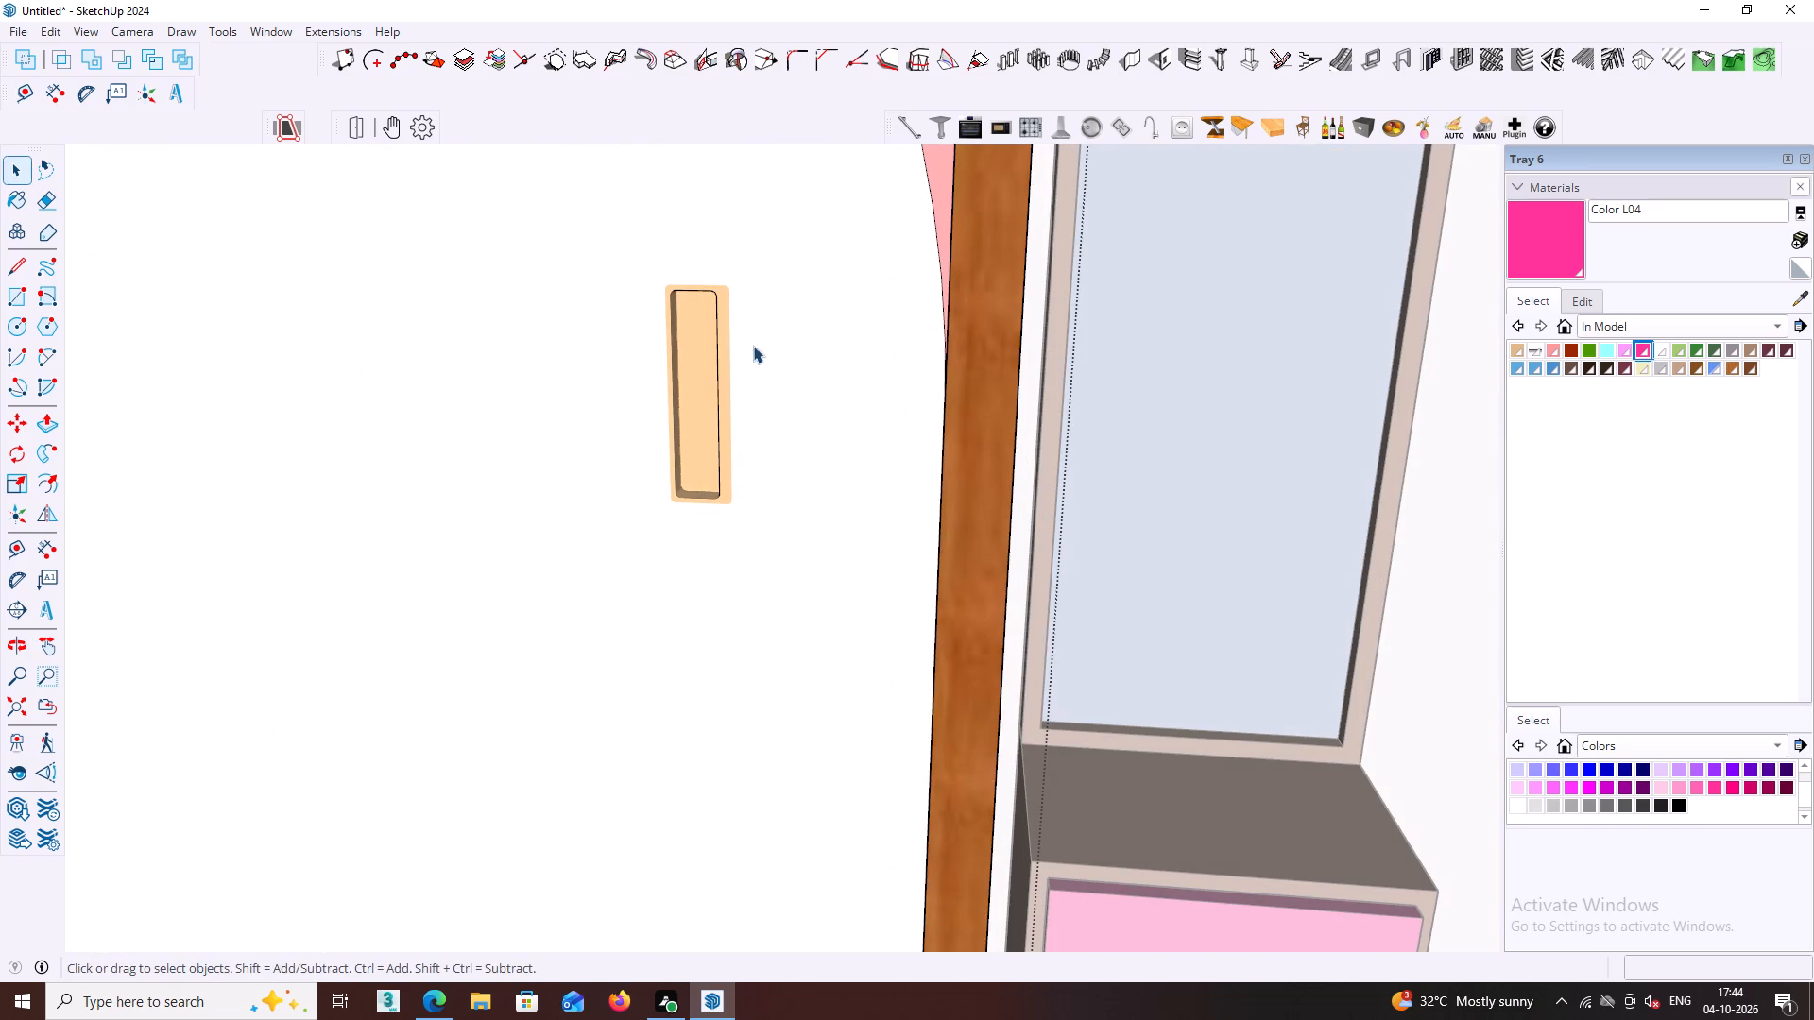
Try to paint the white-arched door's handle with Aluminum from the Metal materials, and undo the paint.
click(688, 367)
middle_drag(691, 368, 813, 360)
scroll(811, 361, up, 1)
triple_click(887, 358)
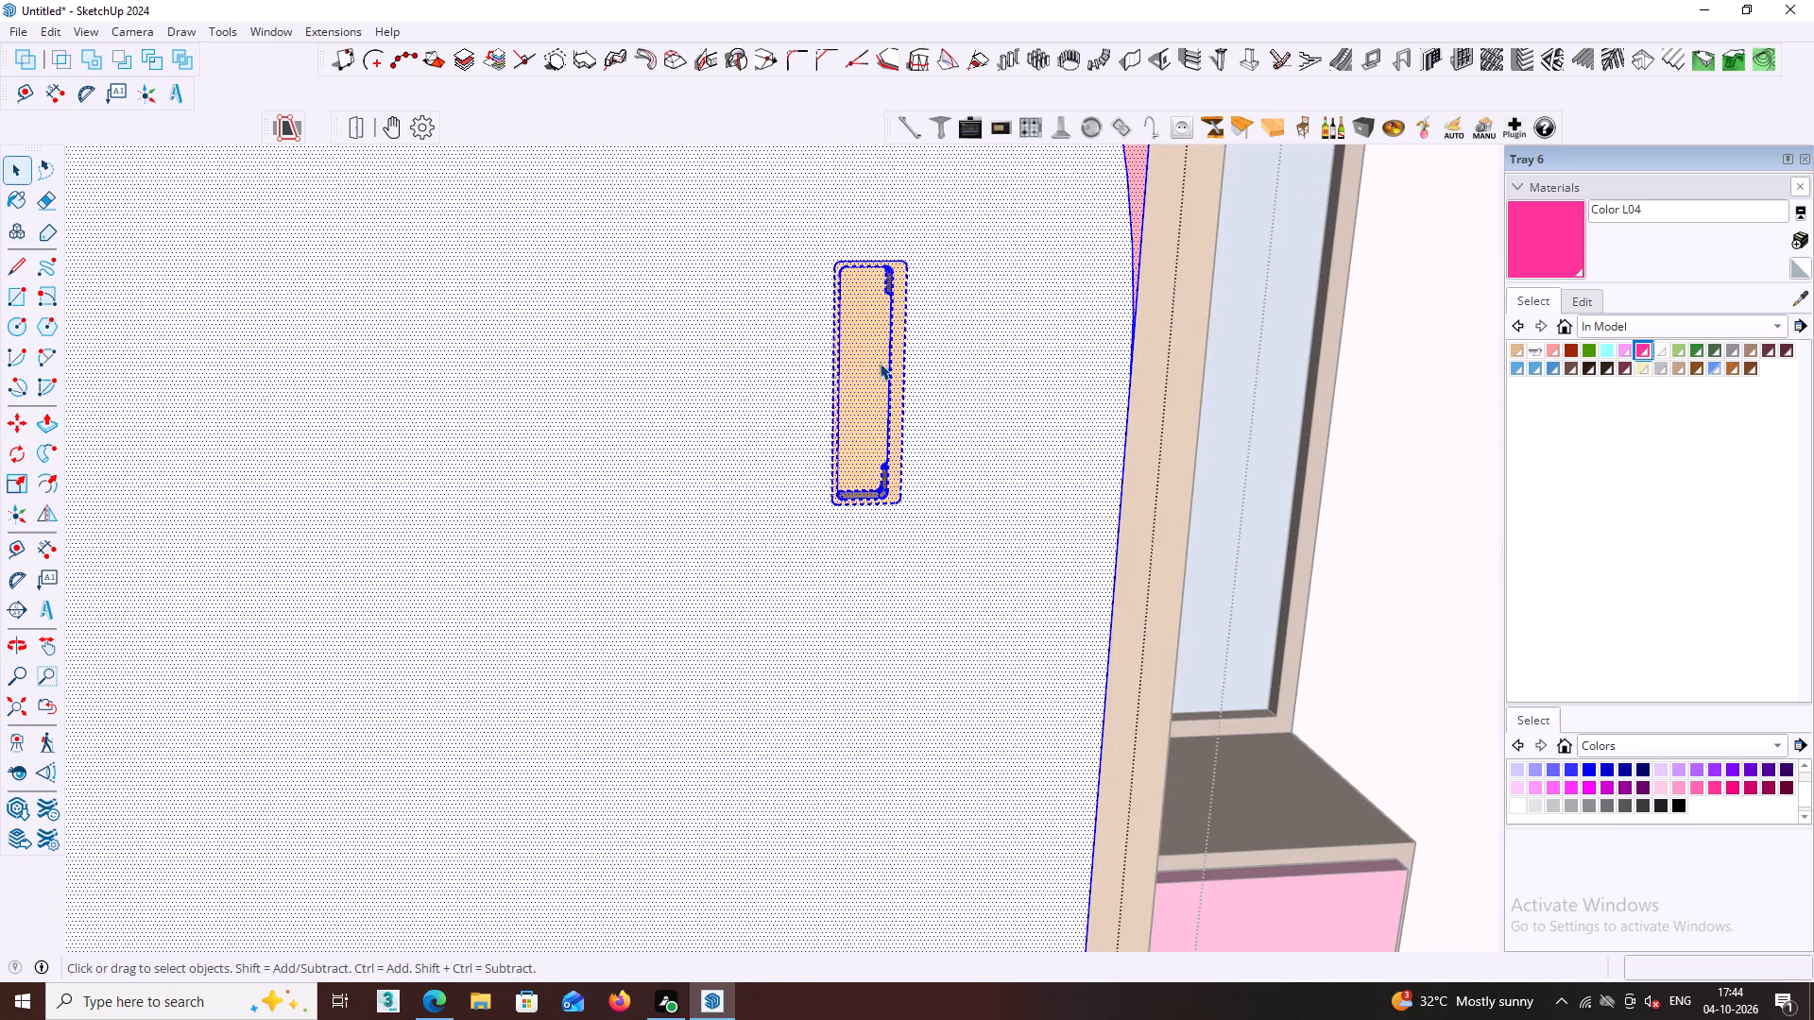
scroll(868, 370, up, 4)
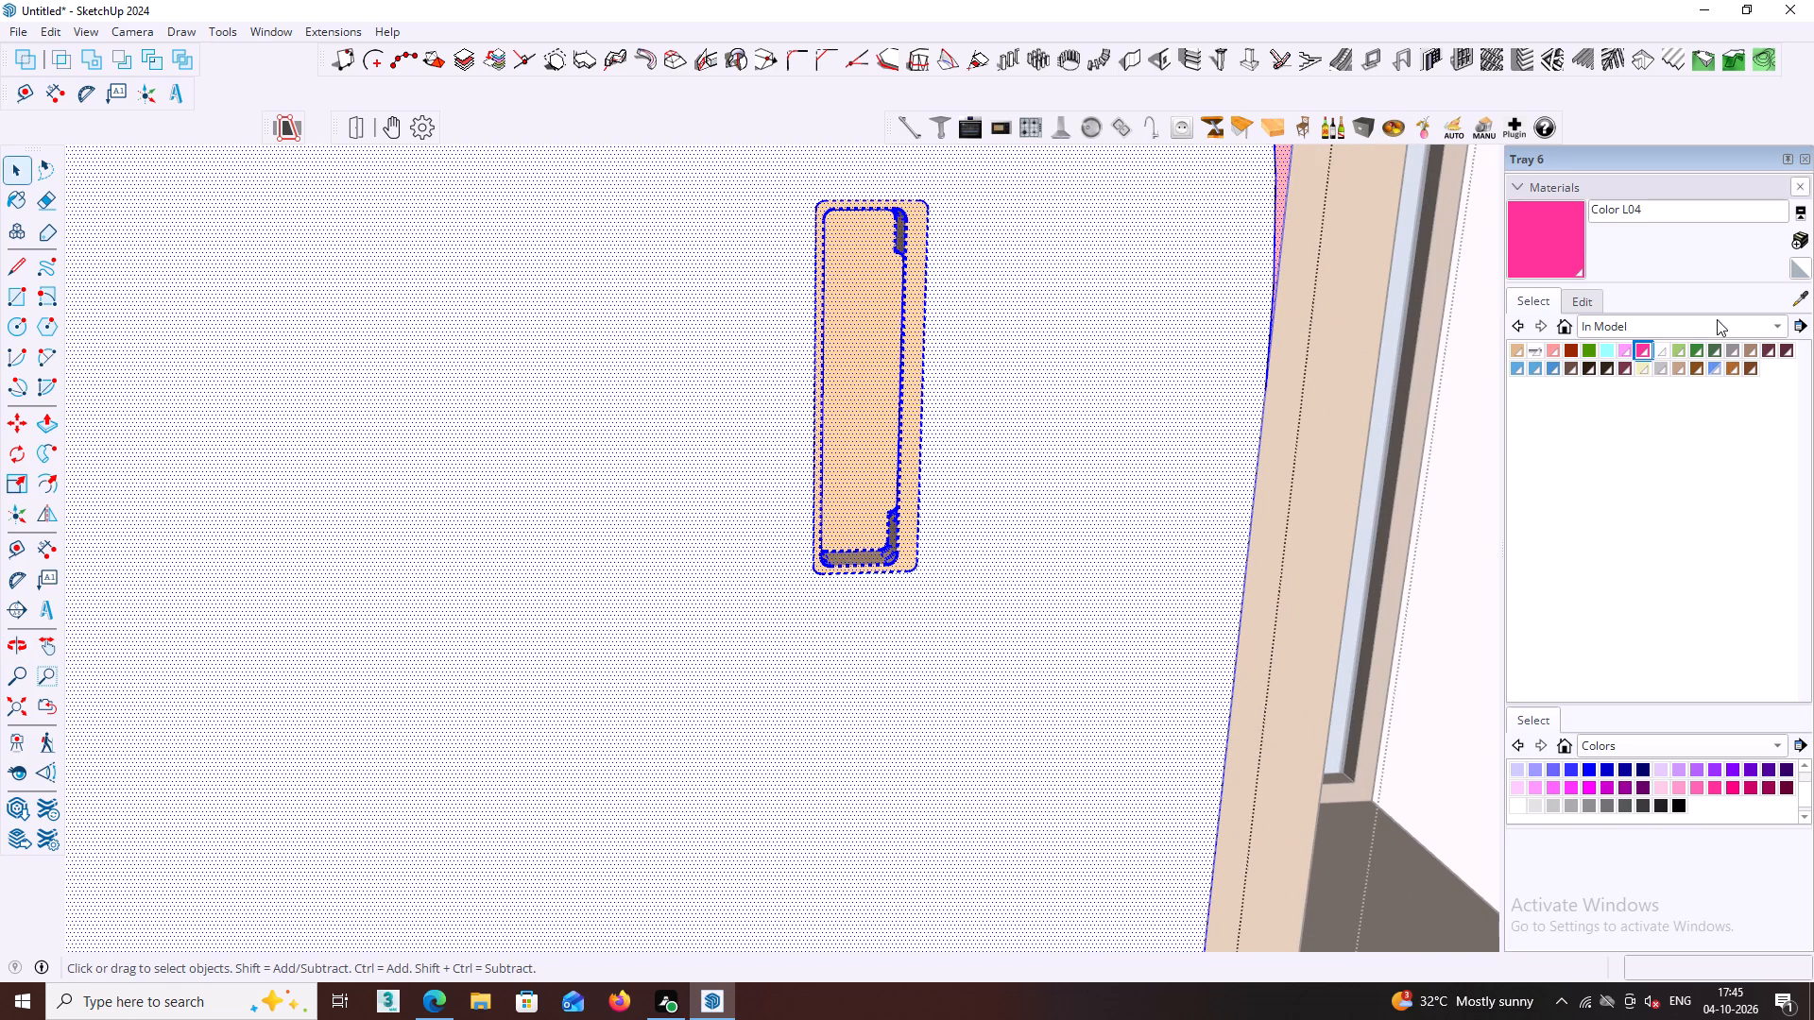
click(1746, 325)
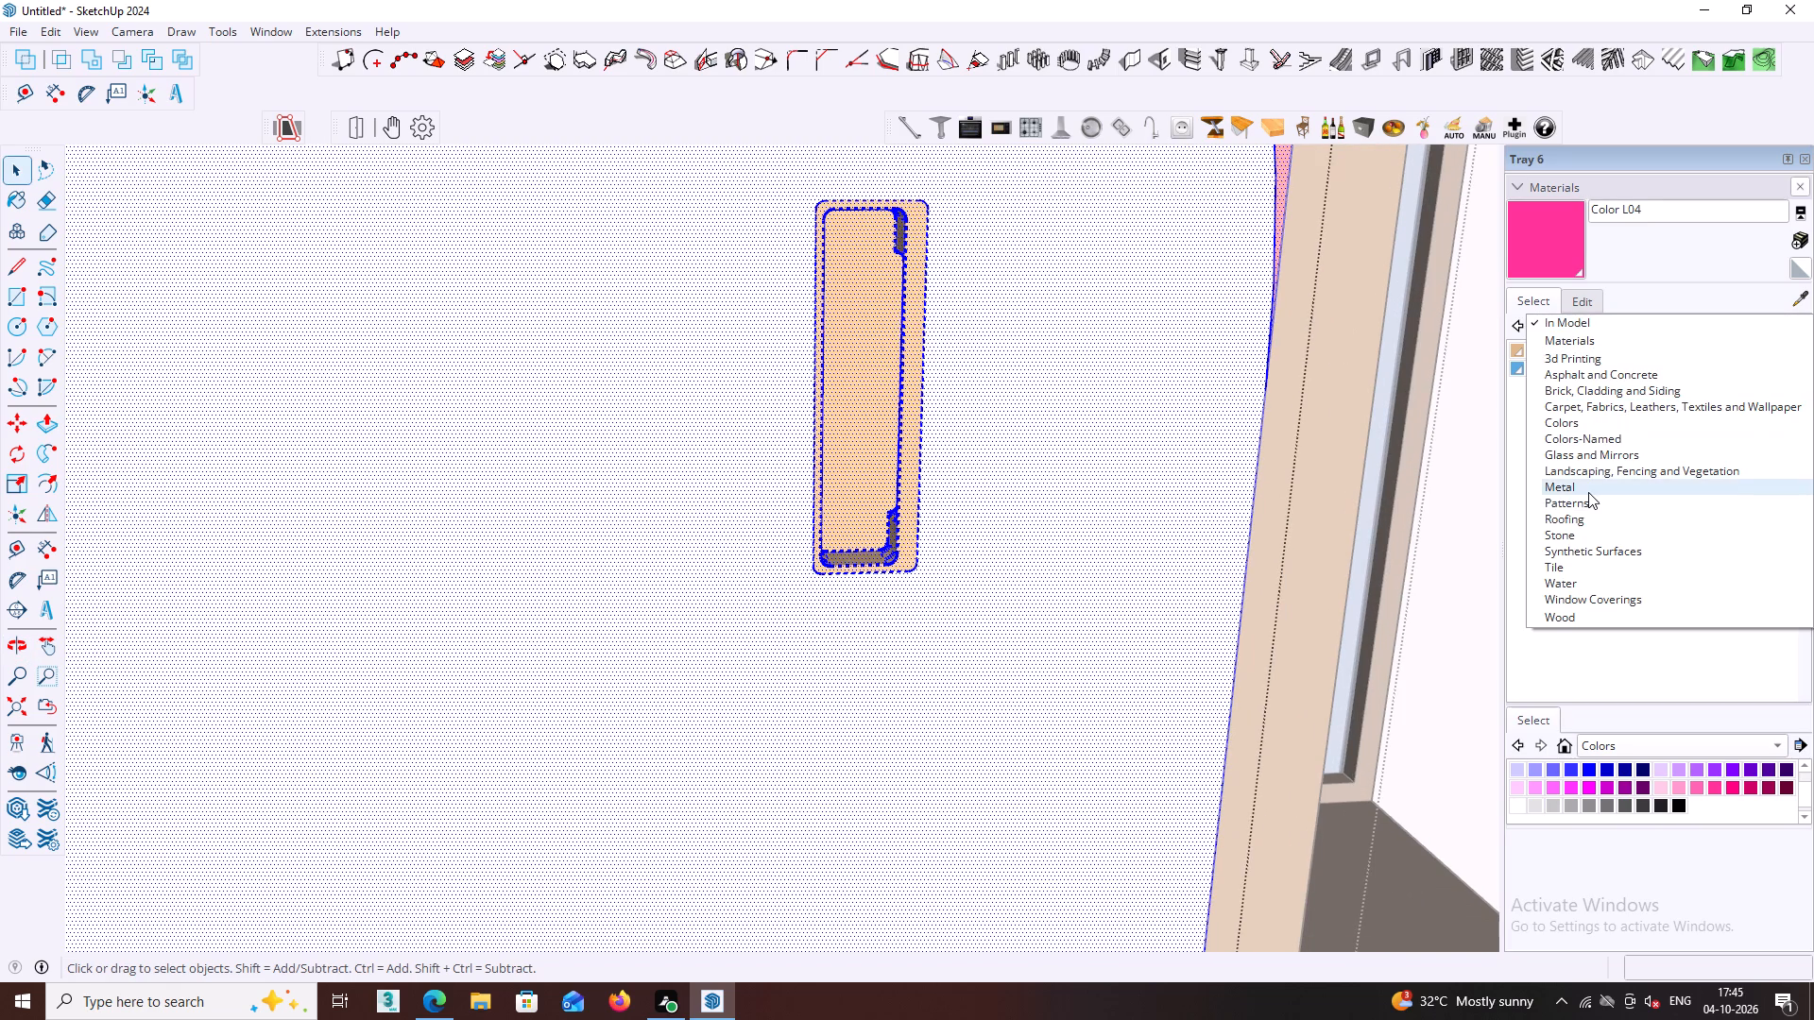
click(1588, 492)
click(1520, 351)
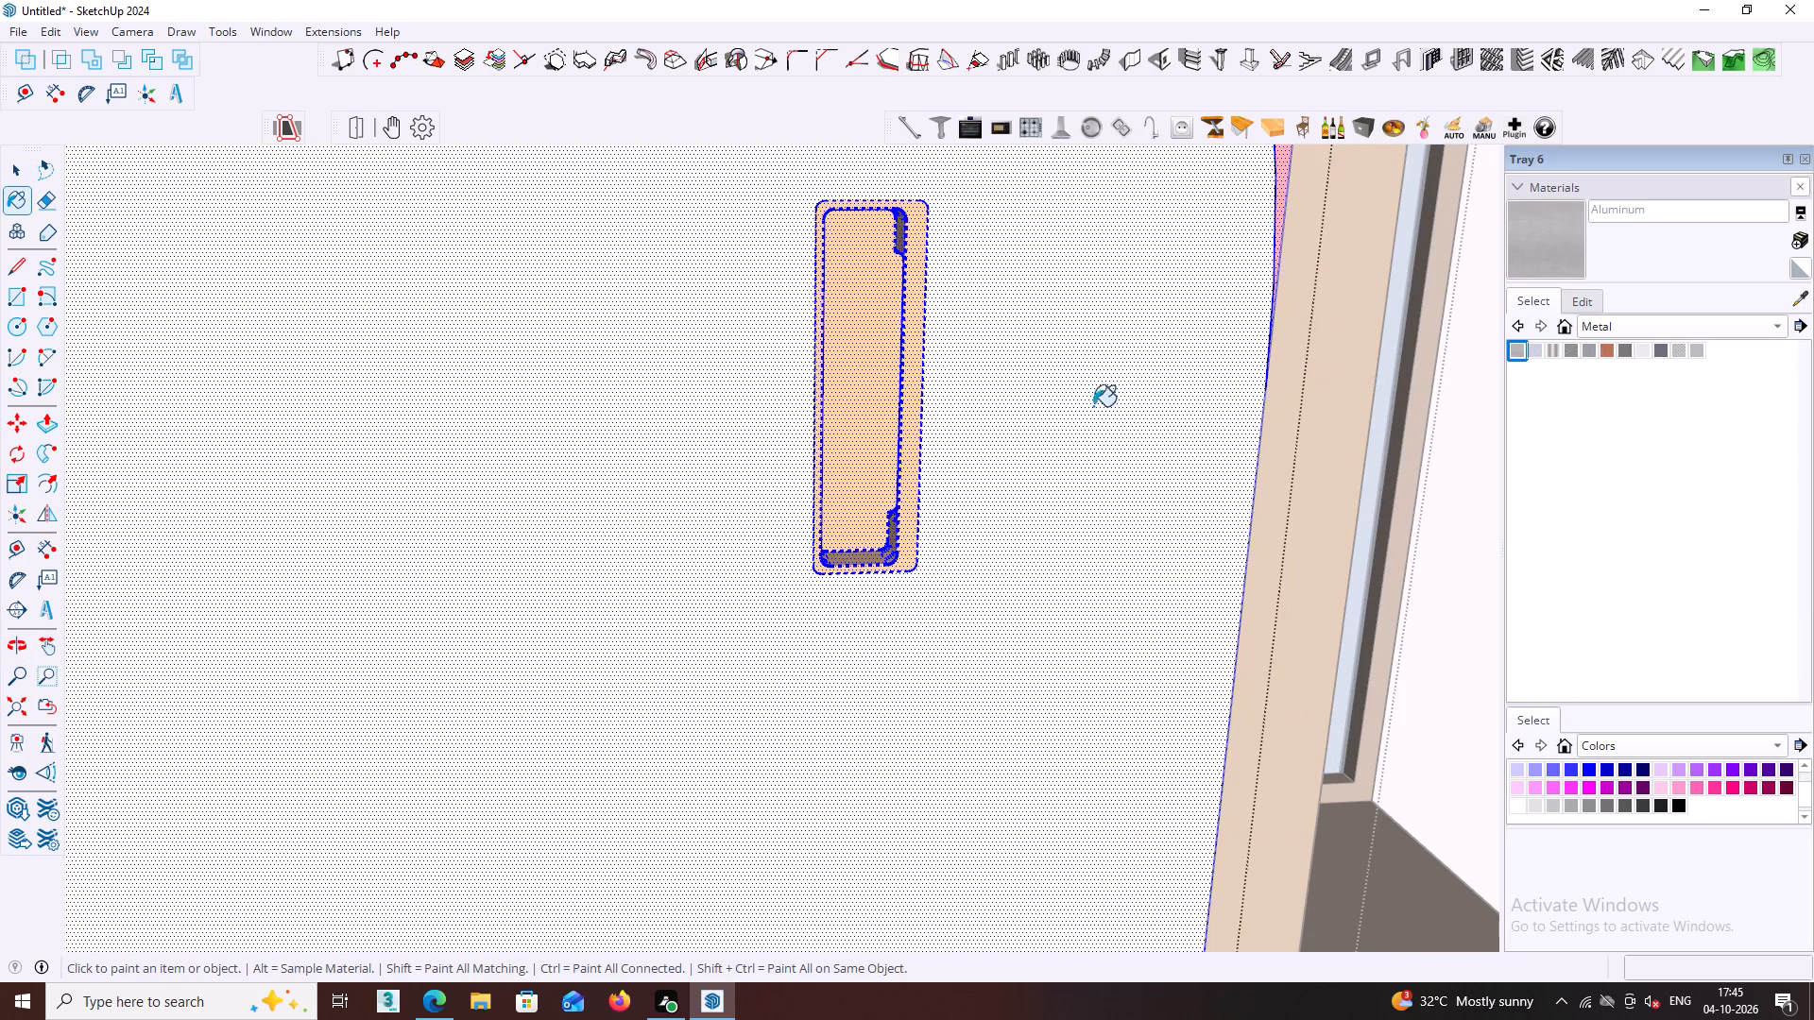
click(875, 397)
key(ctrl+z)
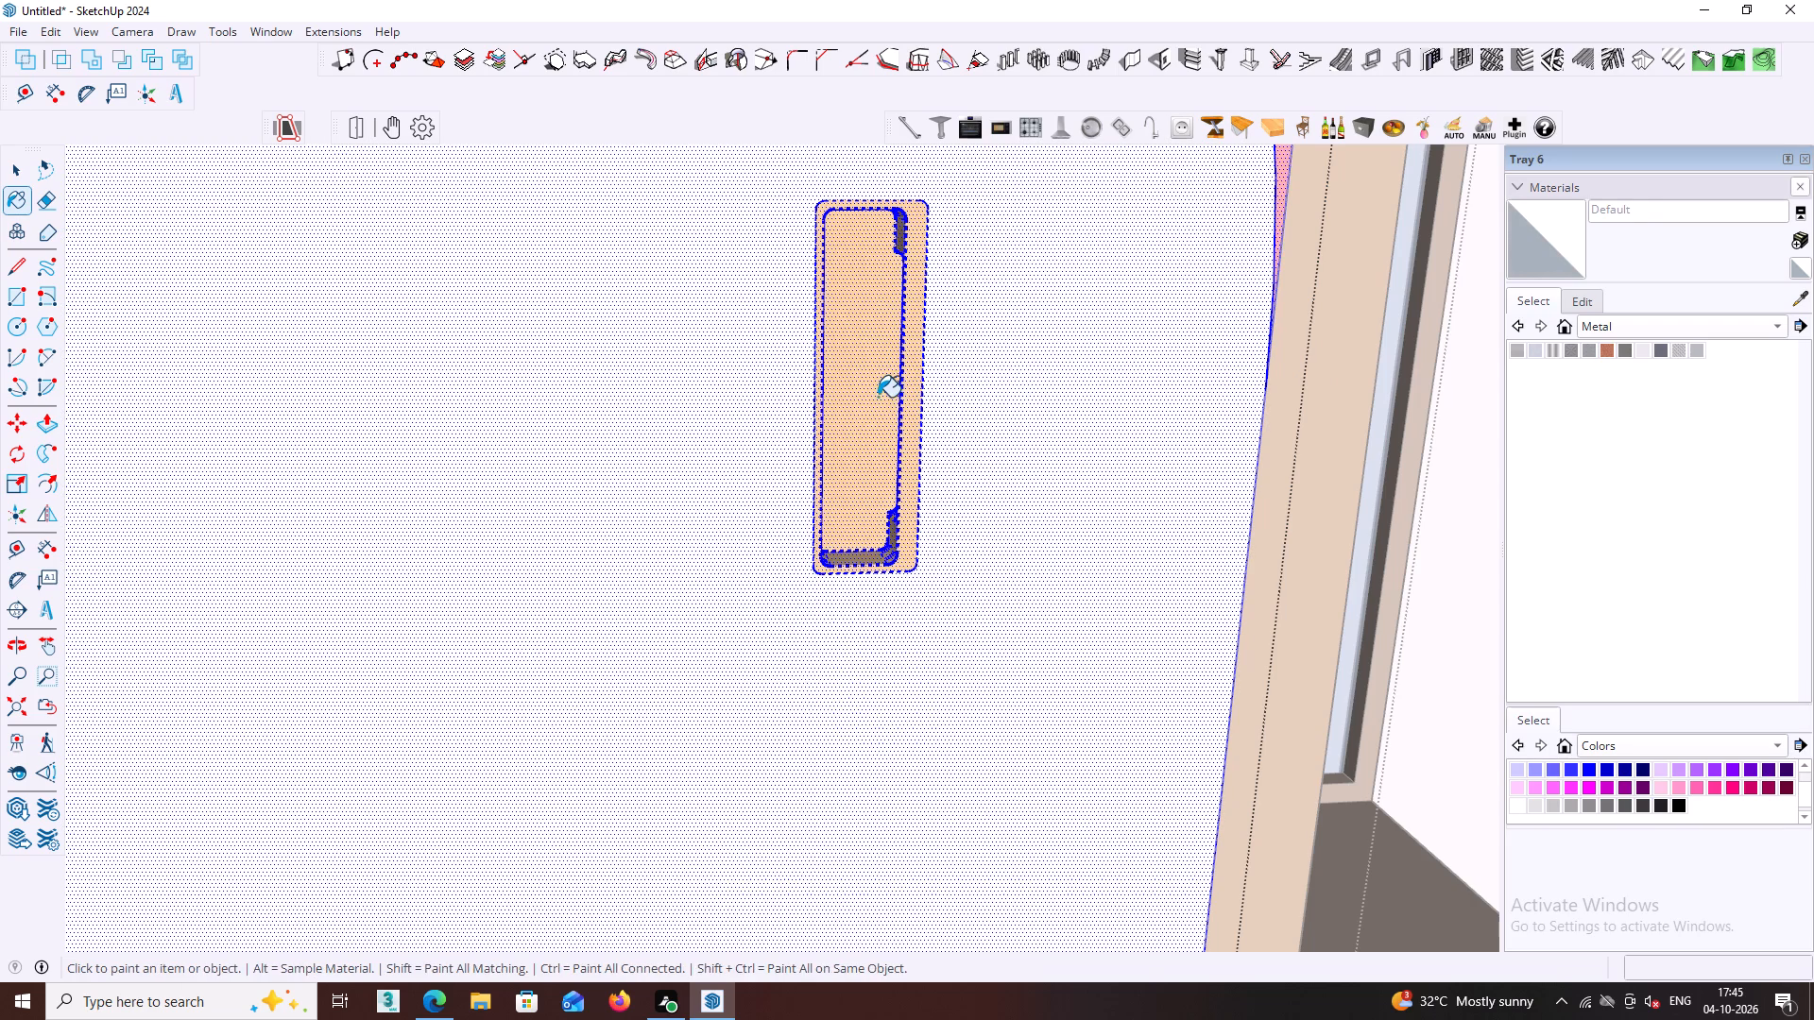
Select the recessed surface of the white-arched door's handle, paint it with the Aluminum metal material, and leave the door group.
key(space)
double_click(873, 415)
scroll(882, 405, up, 2)
middle_drag(882, 405, 867, 396)
middle_drag(871, 400, 778, 426)
scroll(833, 438, up, 3)
middle_click(833, 438)
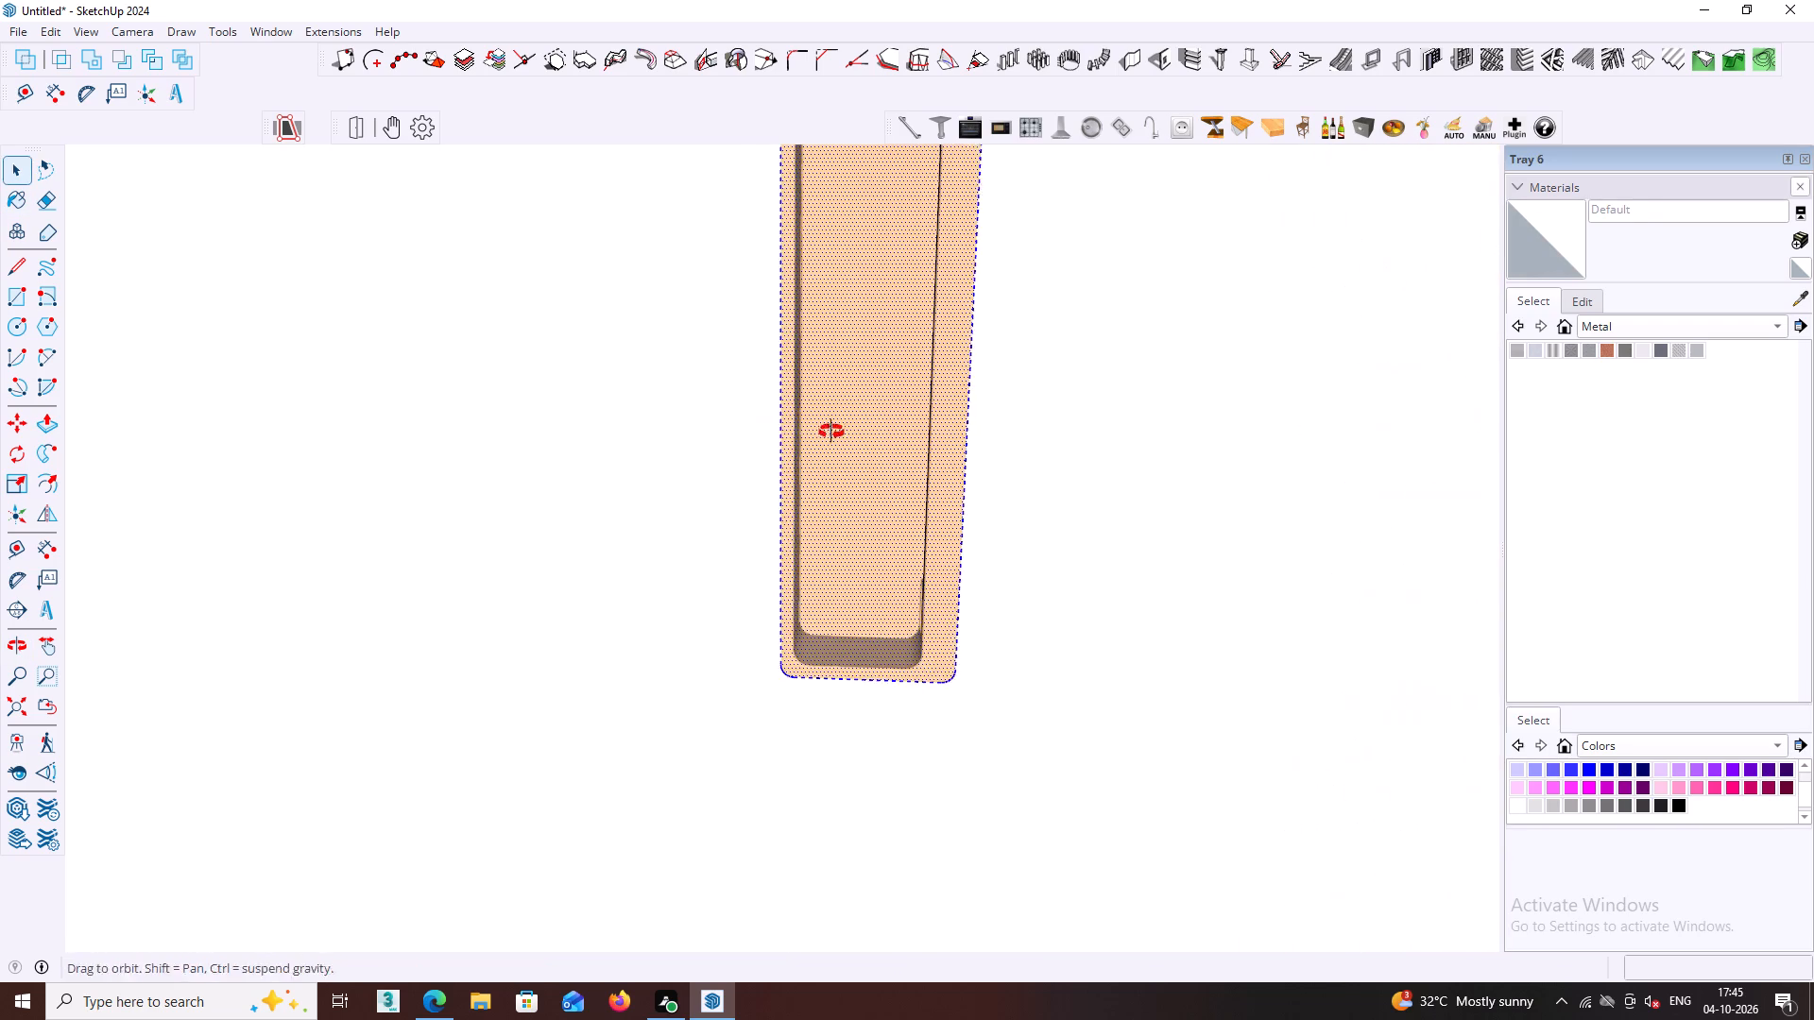
middle_drag(846, 426, 778, 425)
scroll(846, 419, up, 4)
click(1562, 239)
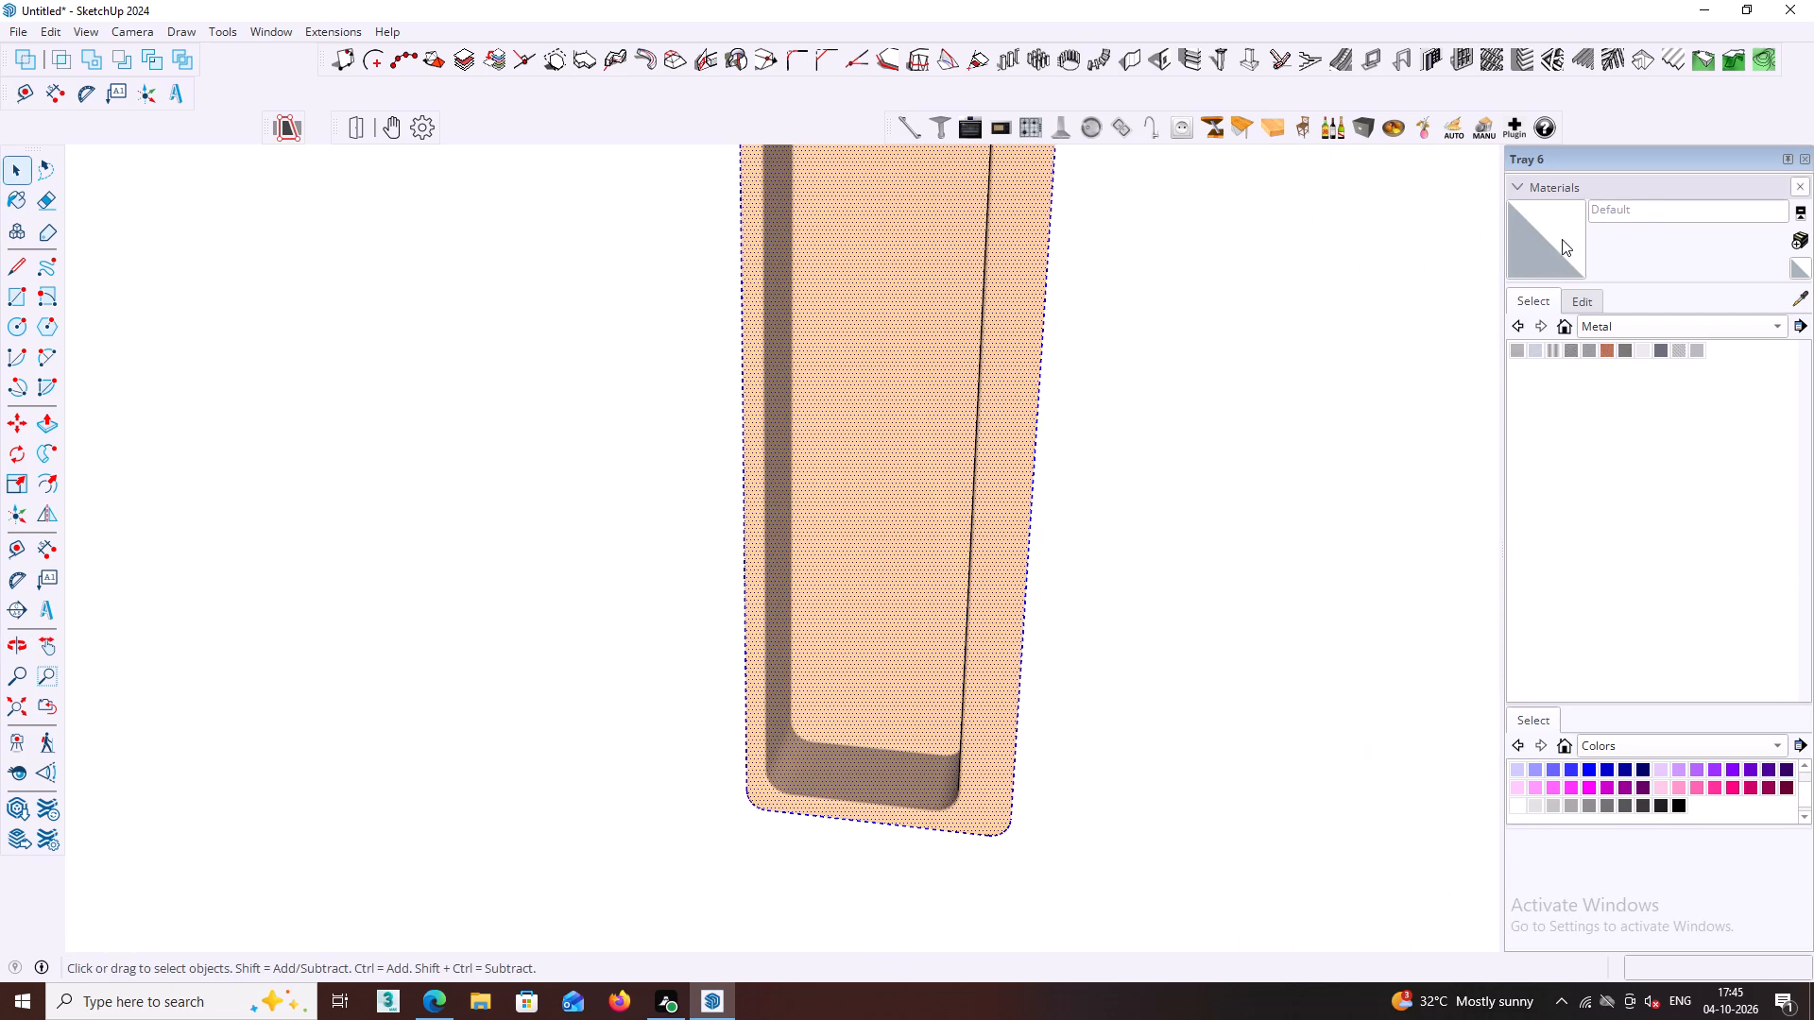
click(947, 527)
middle_click(947, 527)
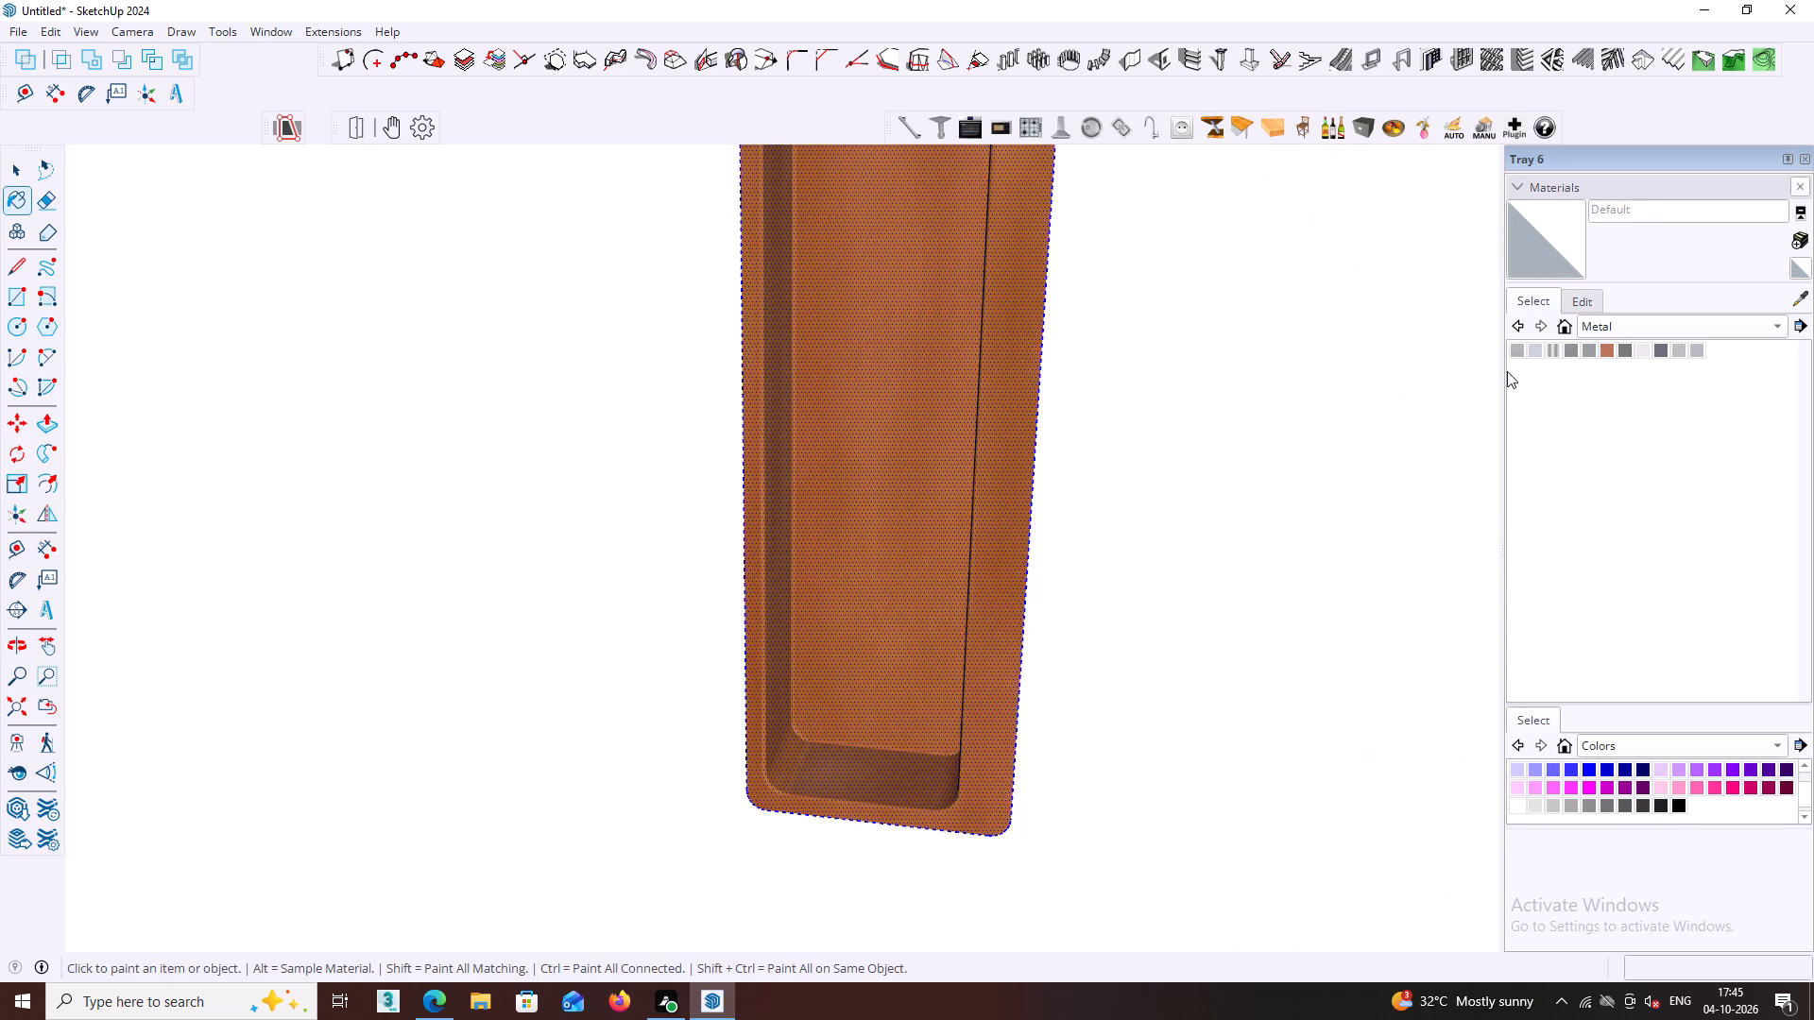
click(1518, 353)
click(920, 549)
scroll(931, 554, down, 2)
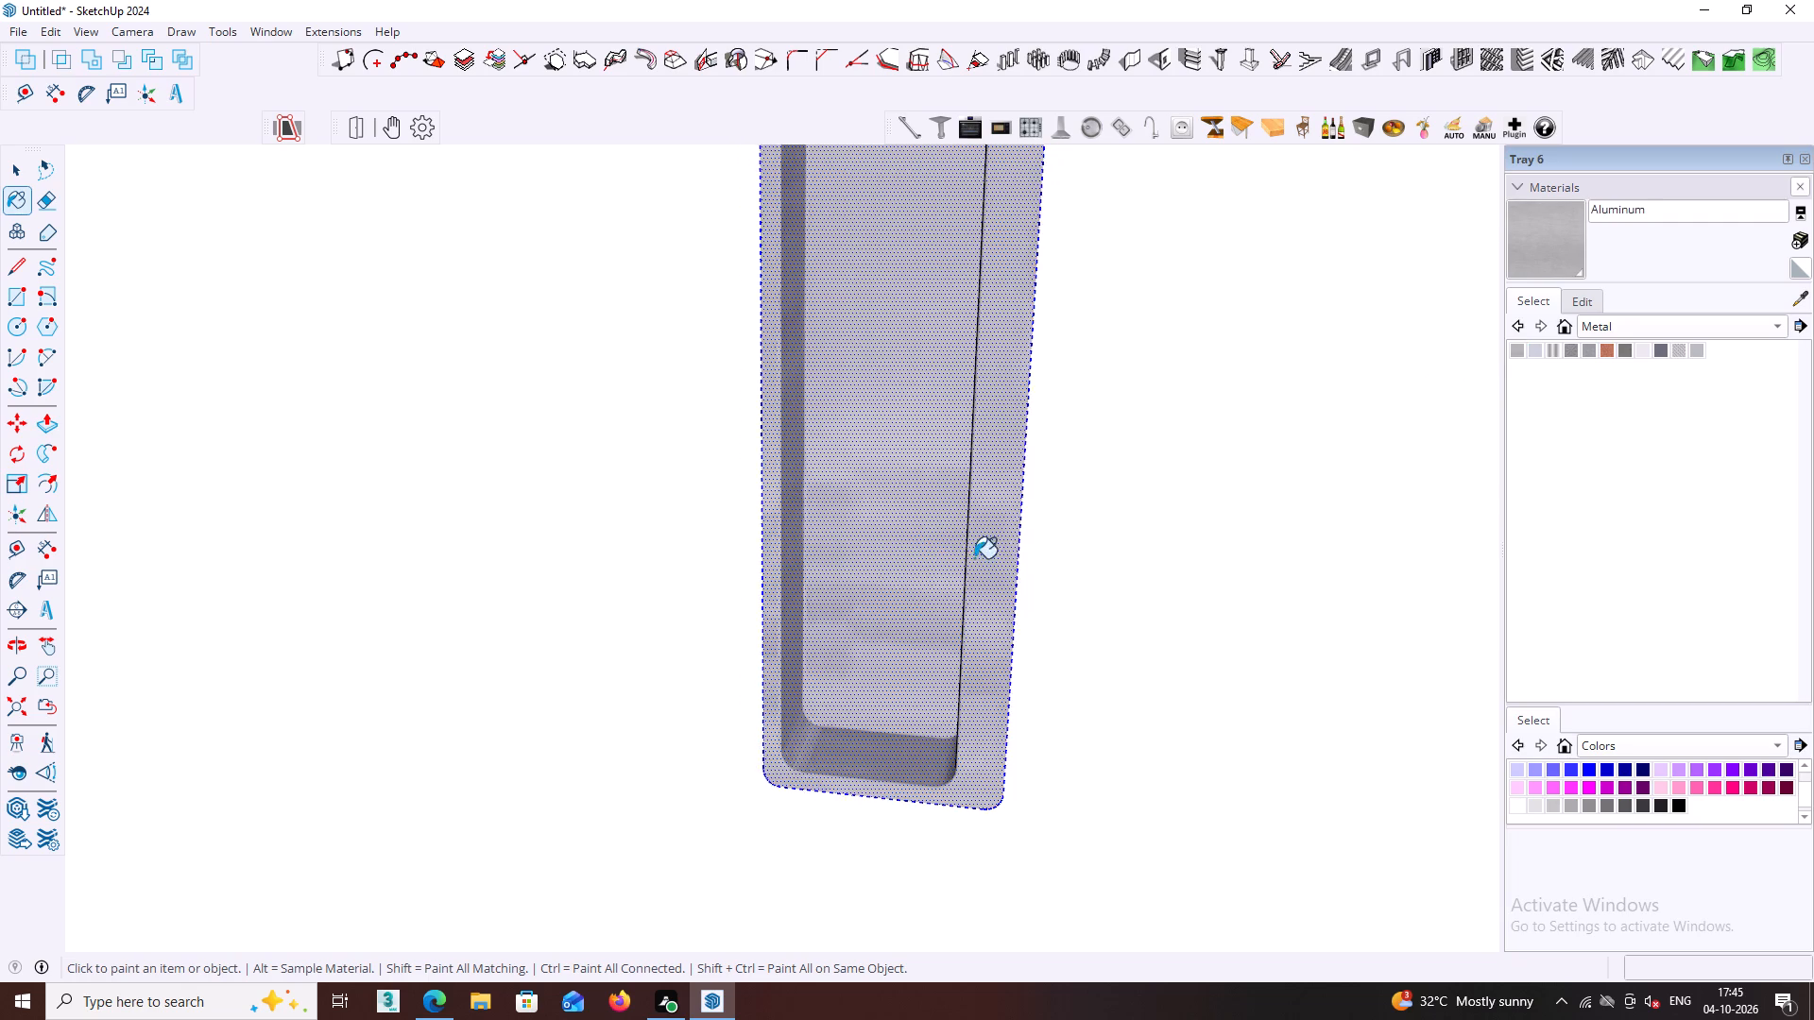
middle_drag(974, 558, 1195, 548)
scroll(1146, 538, down, 20)
scroll(1146, 538, down, 1)
middle_click(1088, 525)
middle_click(1092, 522)
key(space)
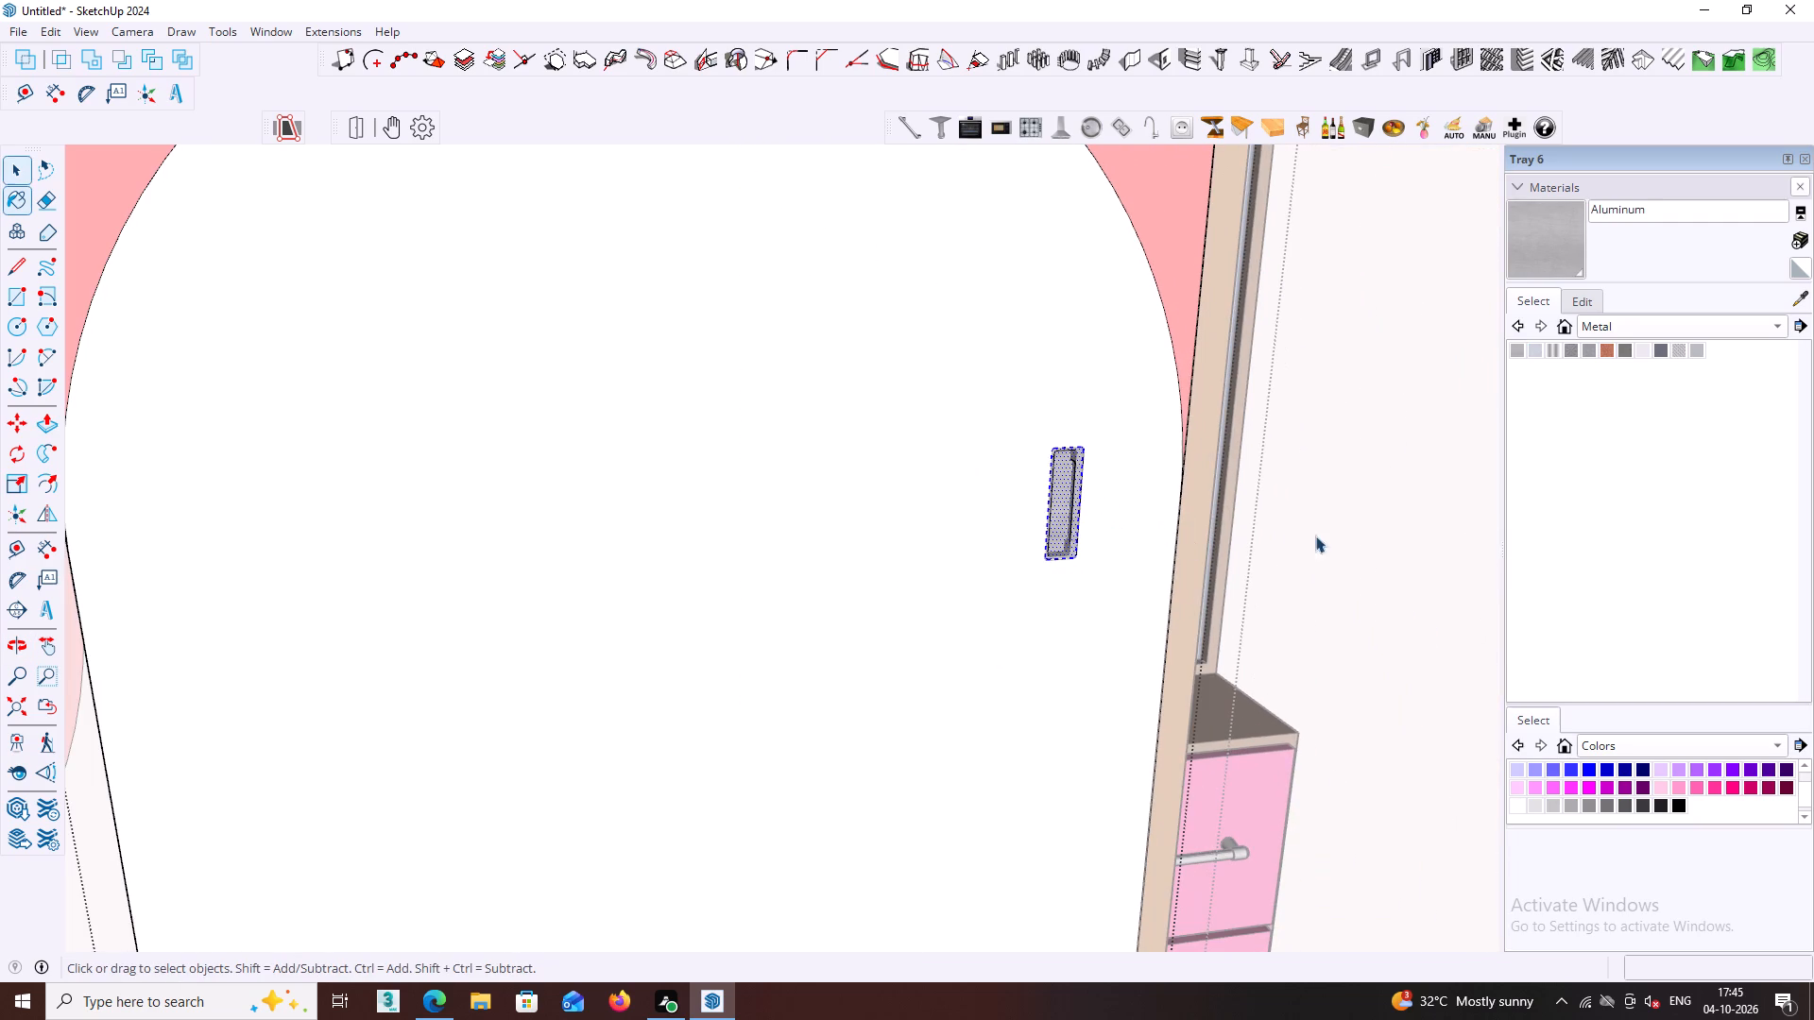
click(1698, 513)
click(1461, 557)
scroll(1429, 552, down, 5)
click(1452, 594)
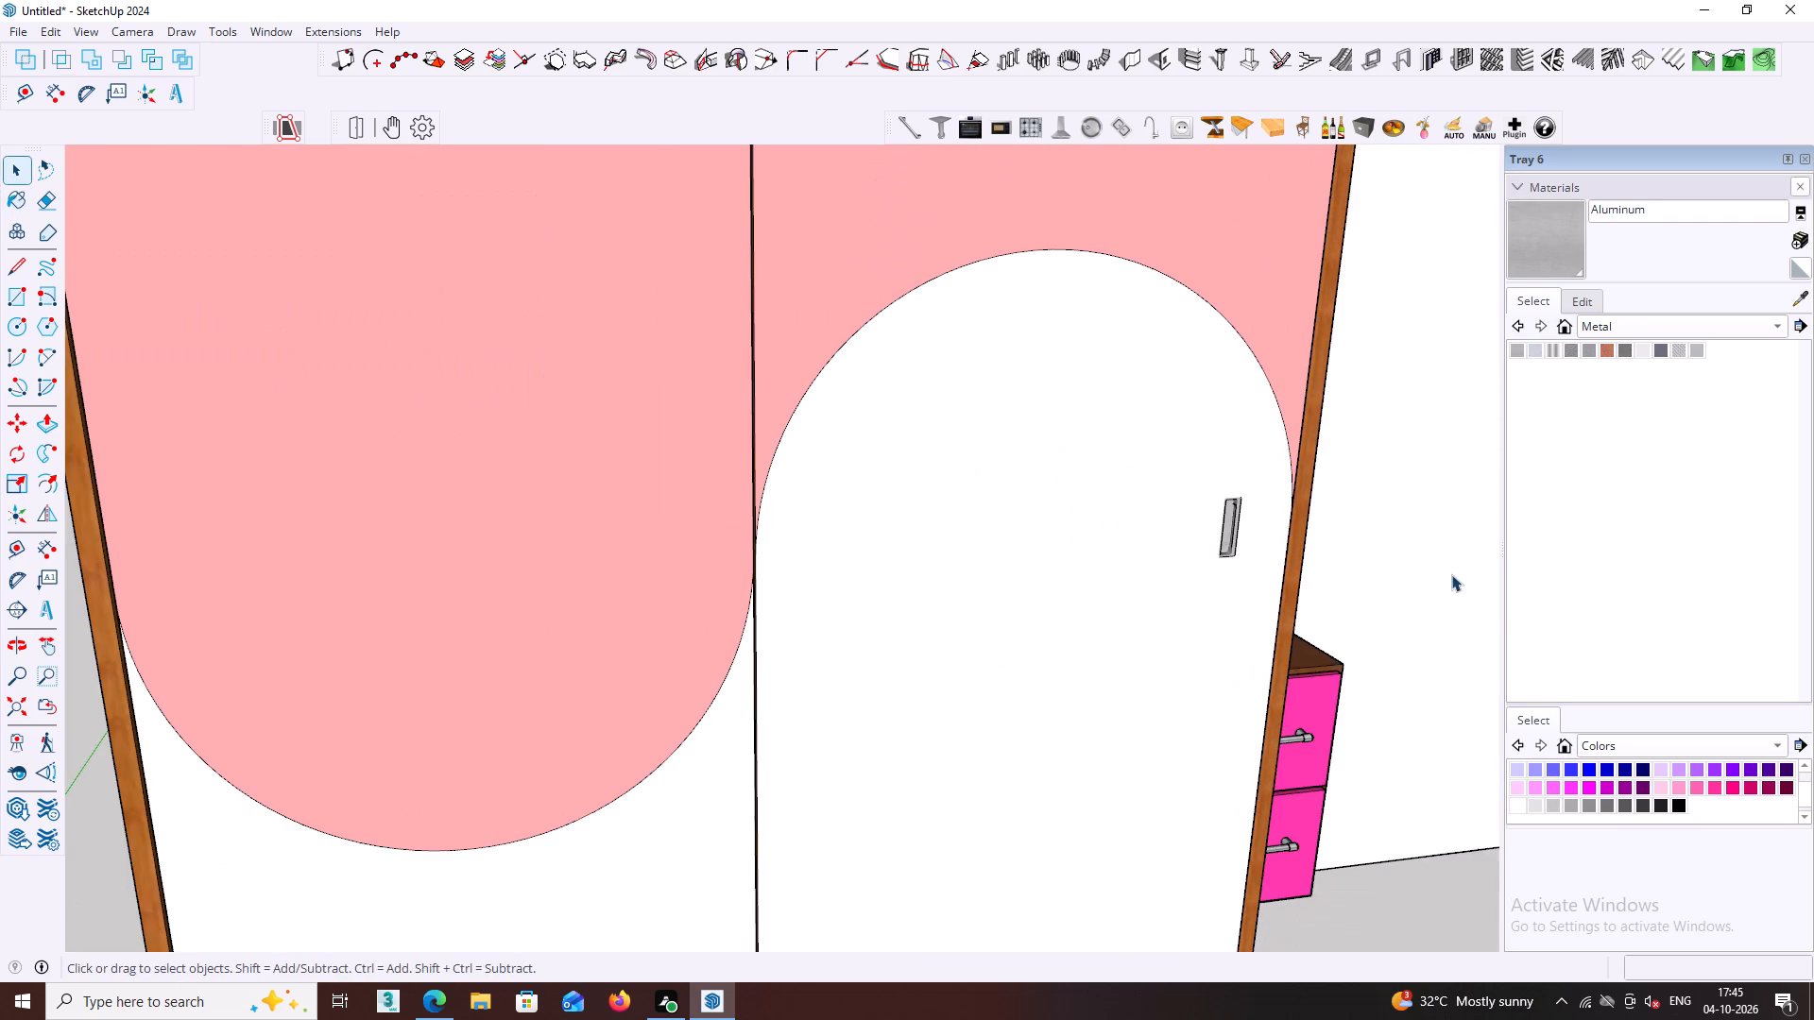
Examine the aluminum-painted handle on the white-arched door and the wardrobe front from several angles.
middle_drag(1452, 572, 1343, 394)
scroll(1181, 388, up, 10)
middle_drag(1181, 419, 1018, 428)
scroll(1128, 413, up, 4)
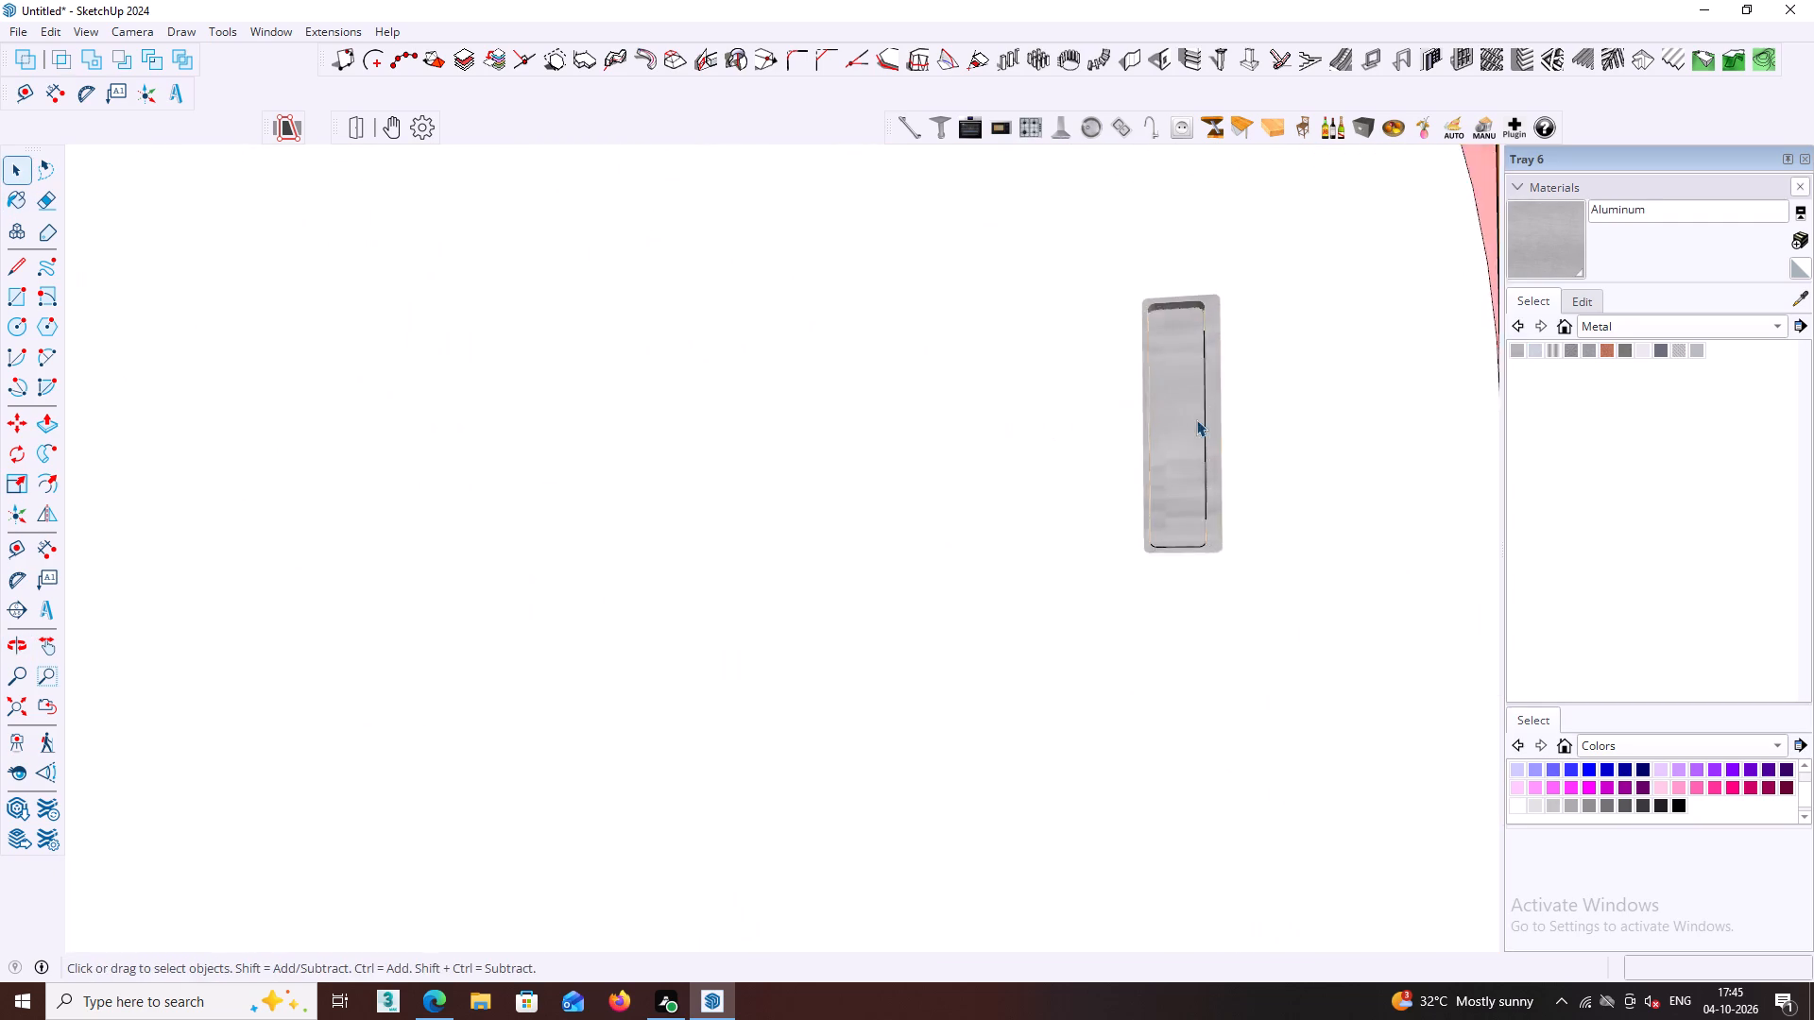
scroll(1196, 419, up, 2)
middle_drag(1198, 416, 1393, 674)
middle_drag(1172, 475, 1360, 609)
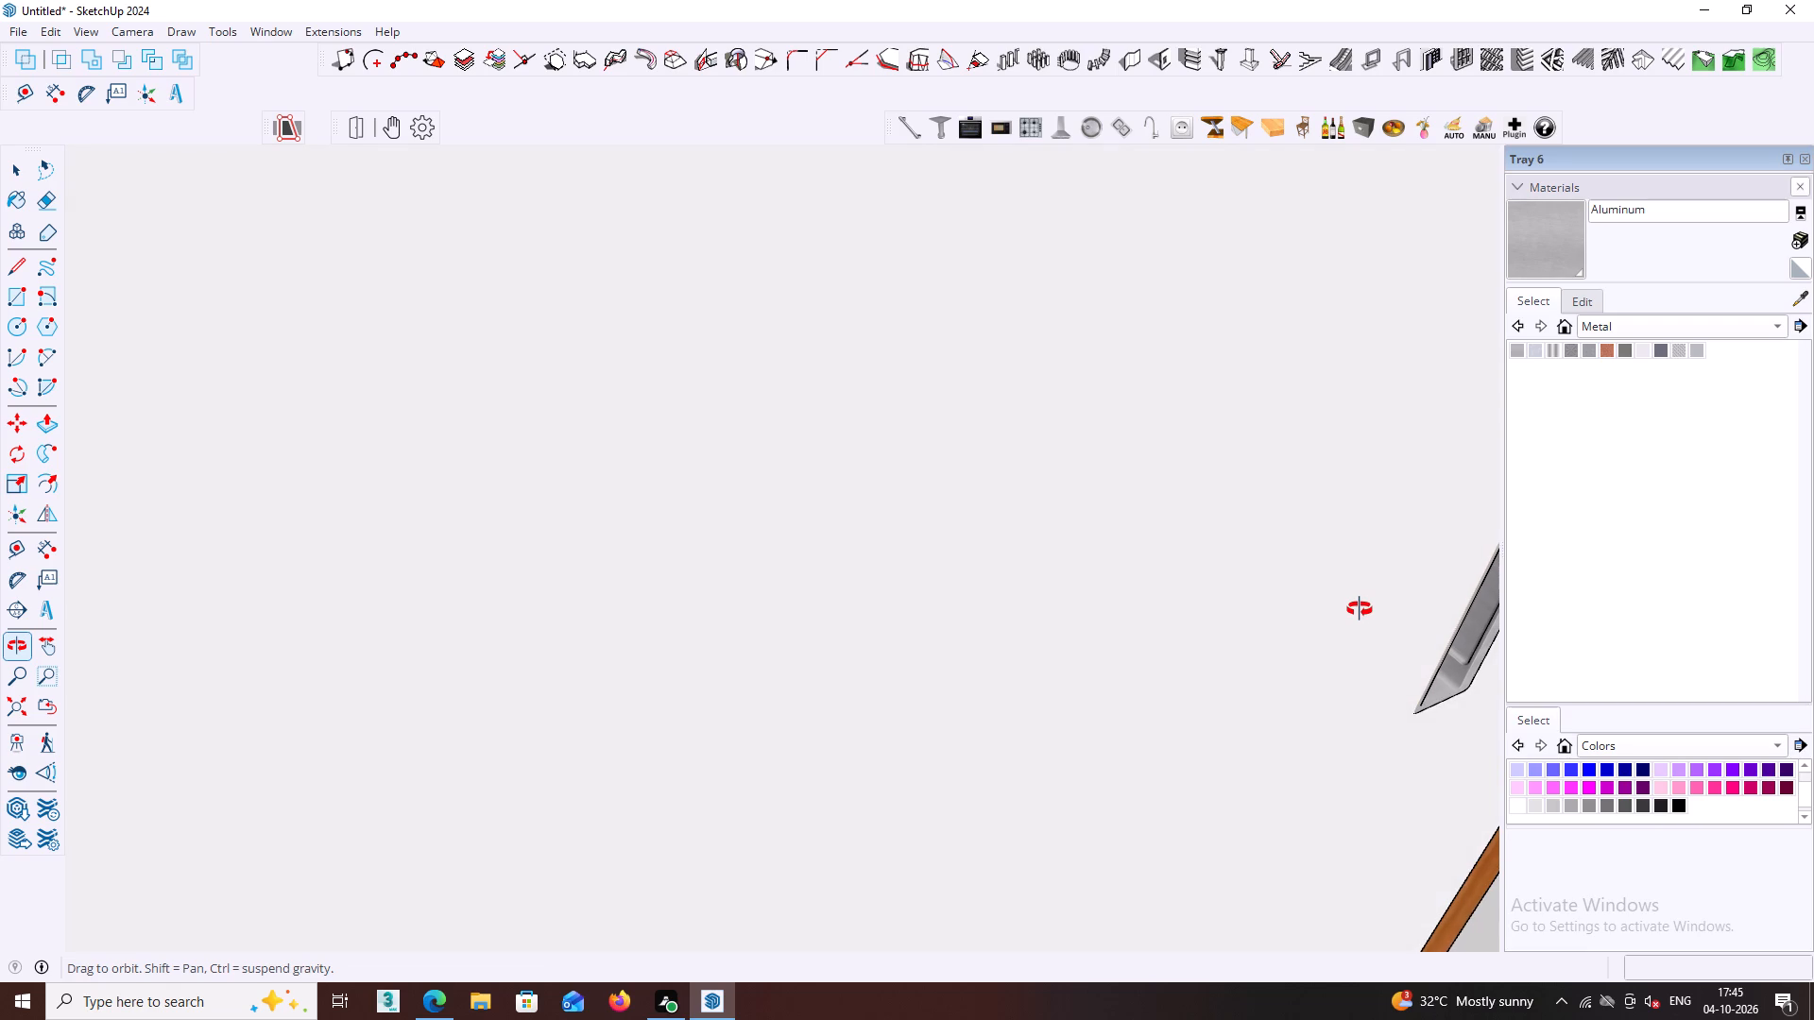
middle_drag(1360, 609, 844, 469)
middle_drag(953, 421, 1065, 466)
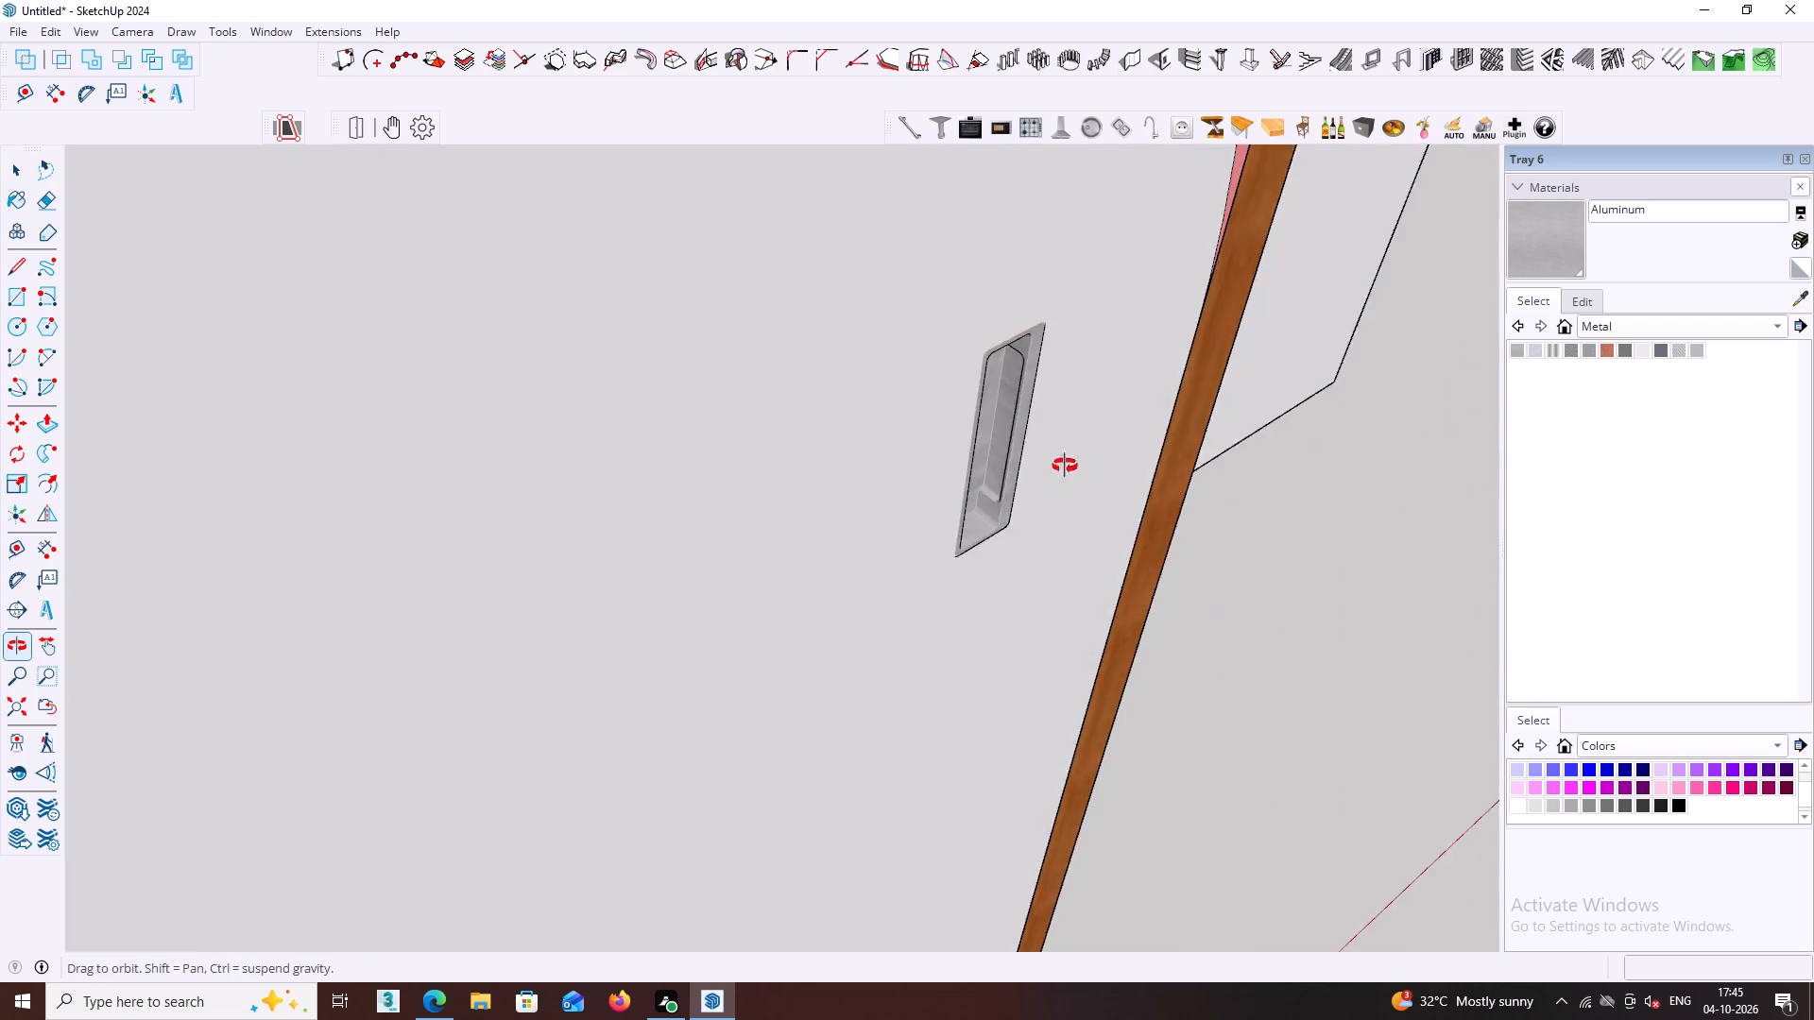
middle_drag(1065, 466, 1323, 381)
scroll(1218, 377, down, 6)
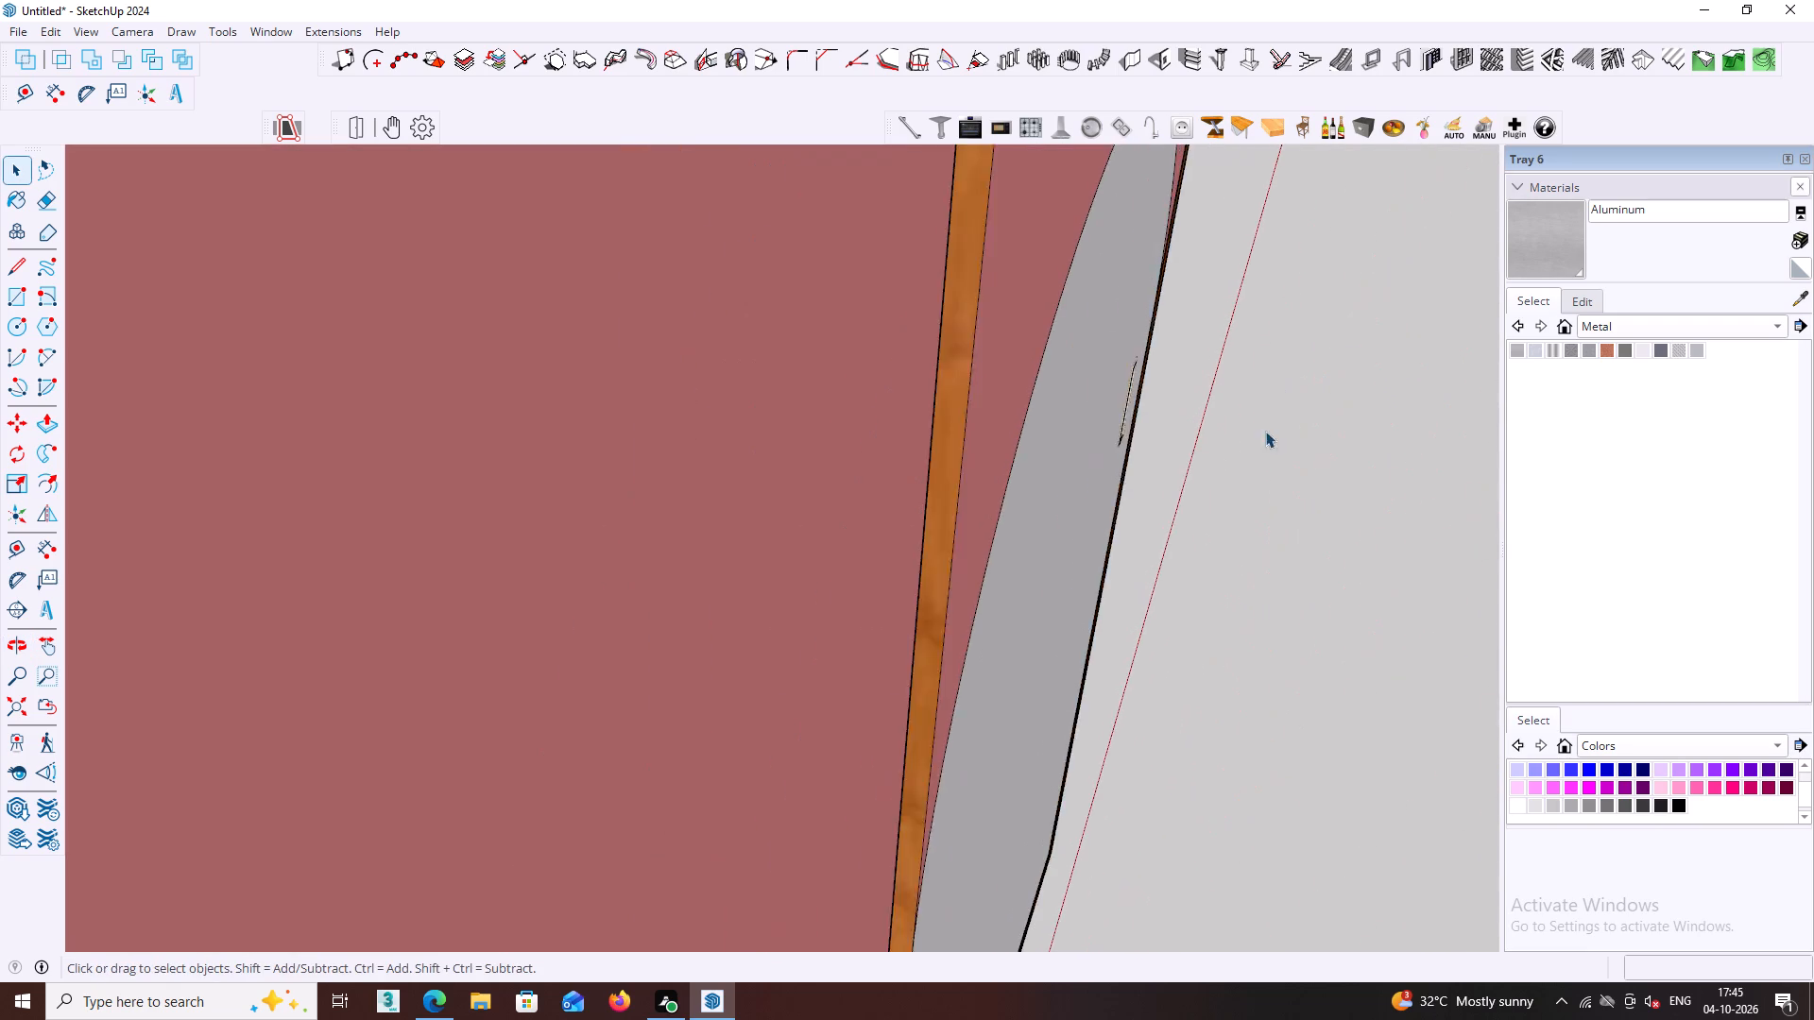
scroll(1265, 431, down, 2)
middle_drag(1281, 465, 1030, 436)
middle_drag(1074, 438, 1089, 452)
scroll(1074, 438, down, 19)
middle_drag(1177, 552, 1155, 597)
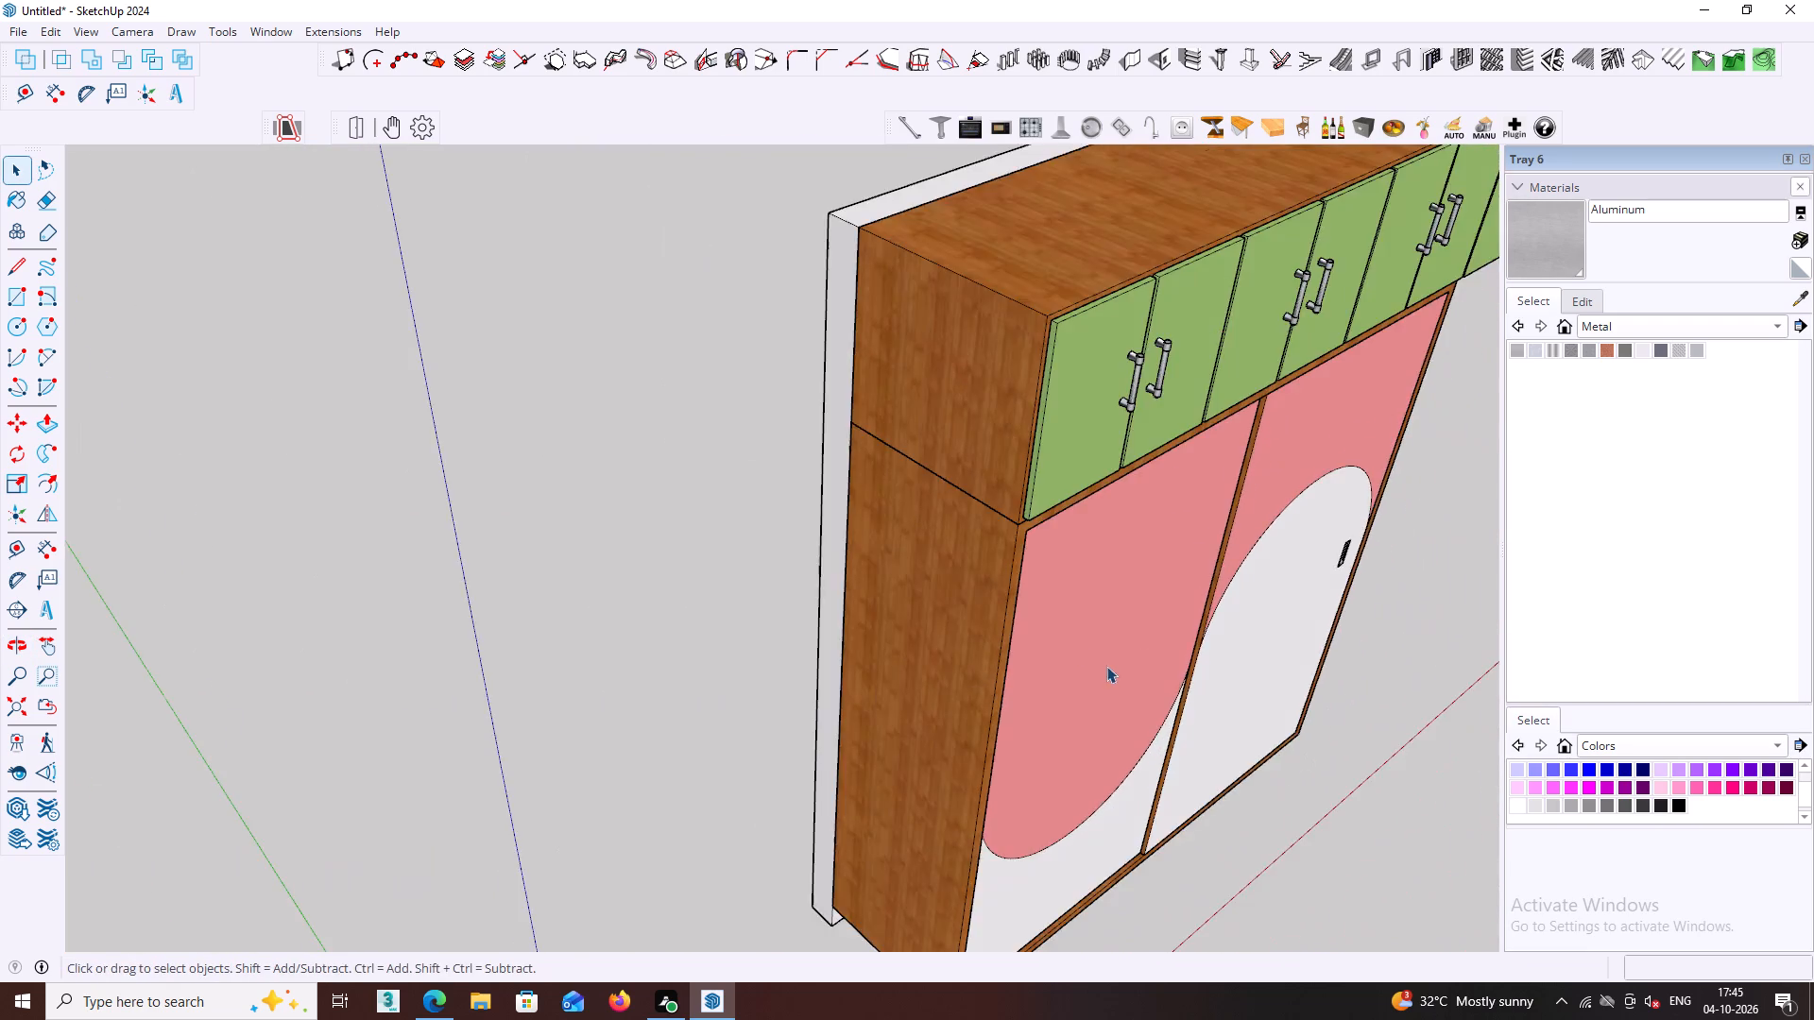
middle_drag(1107, 666, 663, 421)
middle_drag(800, 448, 708, 399)
shift+middle_drag(690, 412, 805, 428)
scroll(727, 448, up, 4)
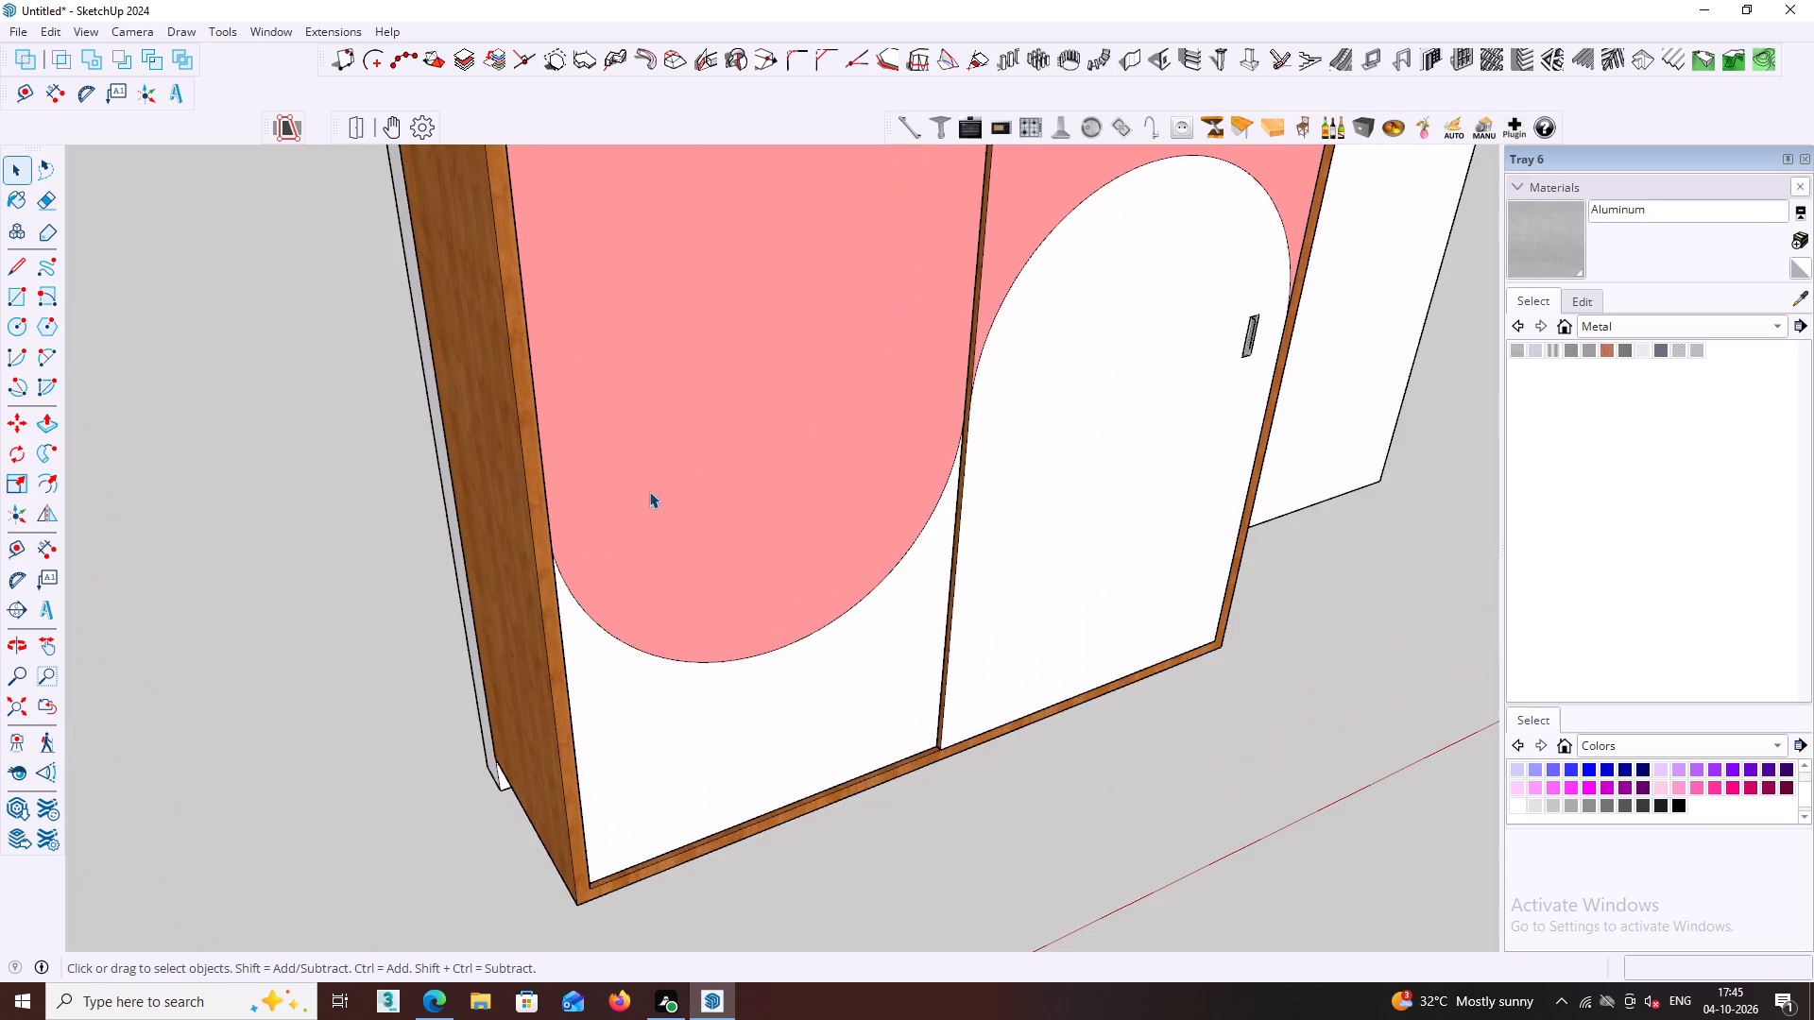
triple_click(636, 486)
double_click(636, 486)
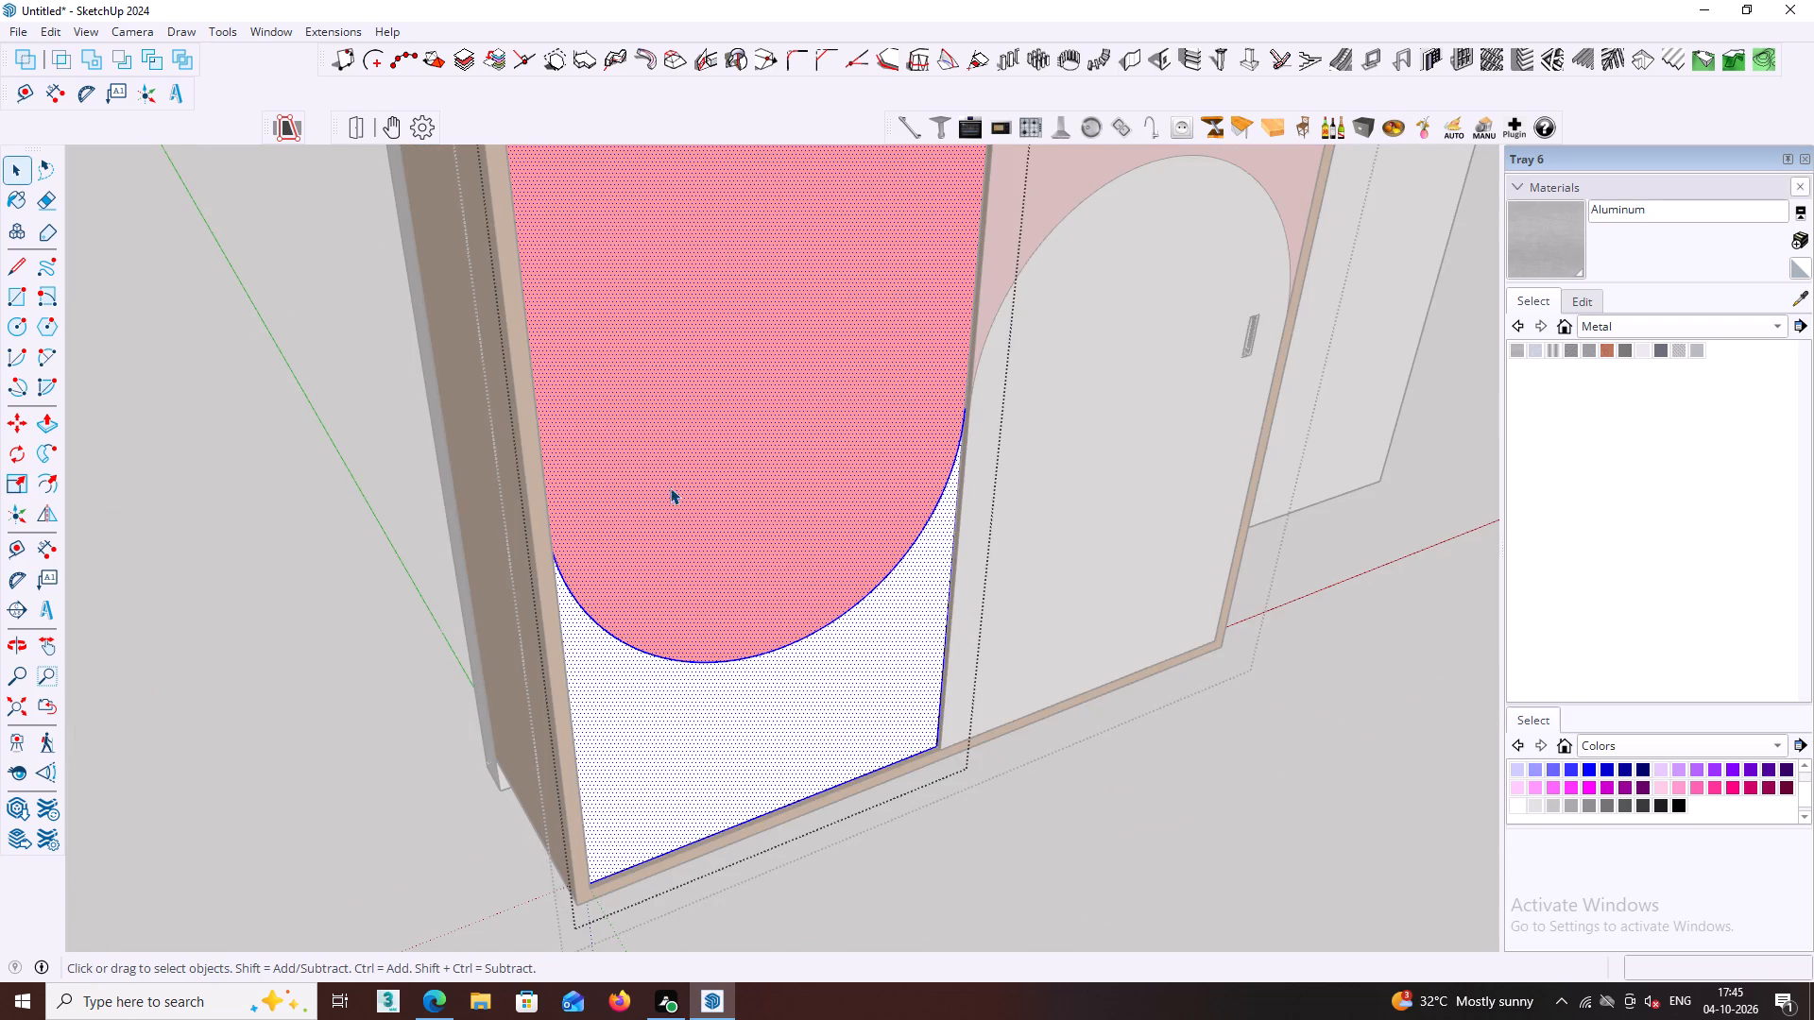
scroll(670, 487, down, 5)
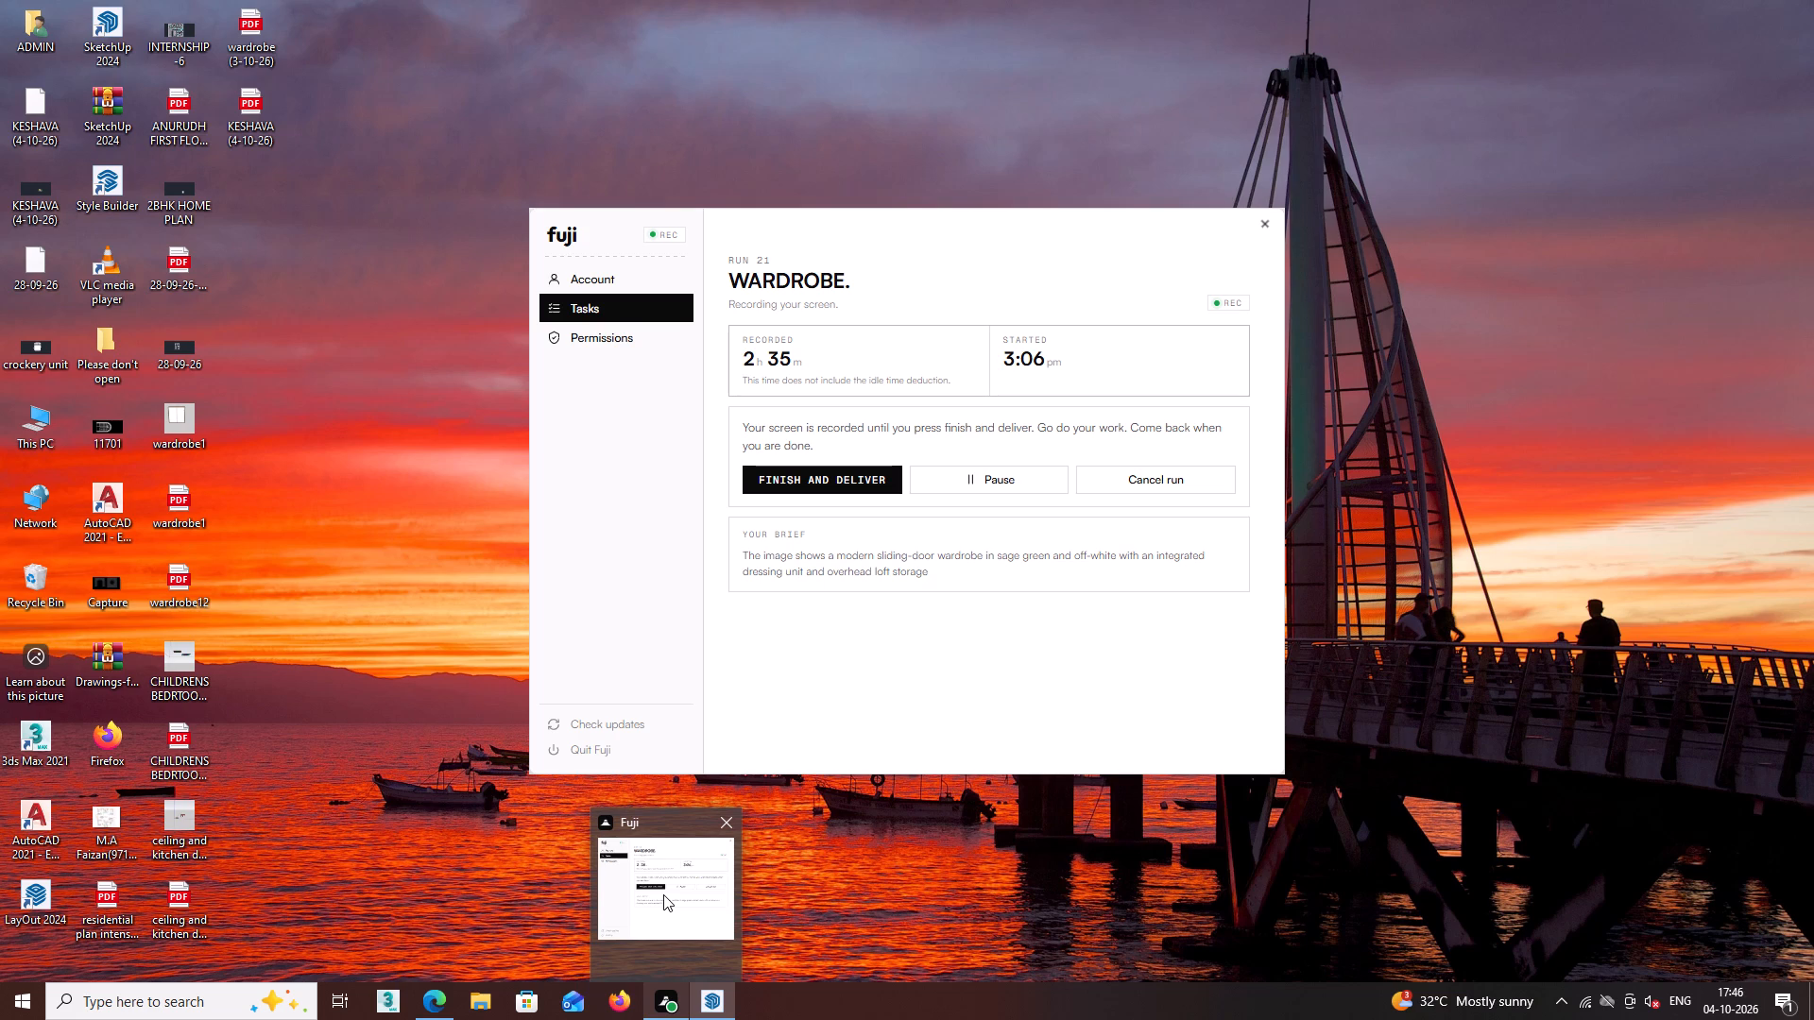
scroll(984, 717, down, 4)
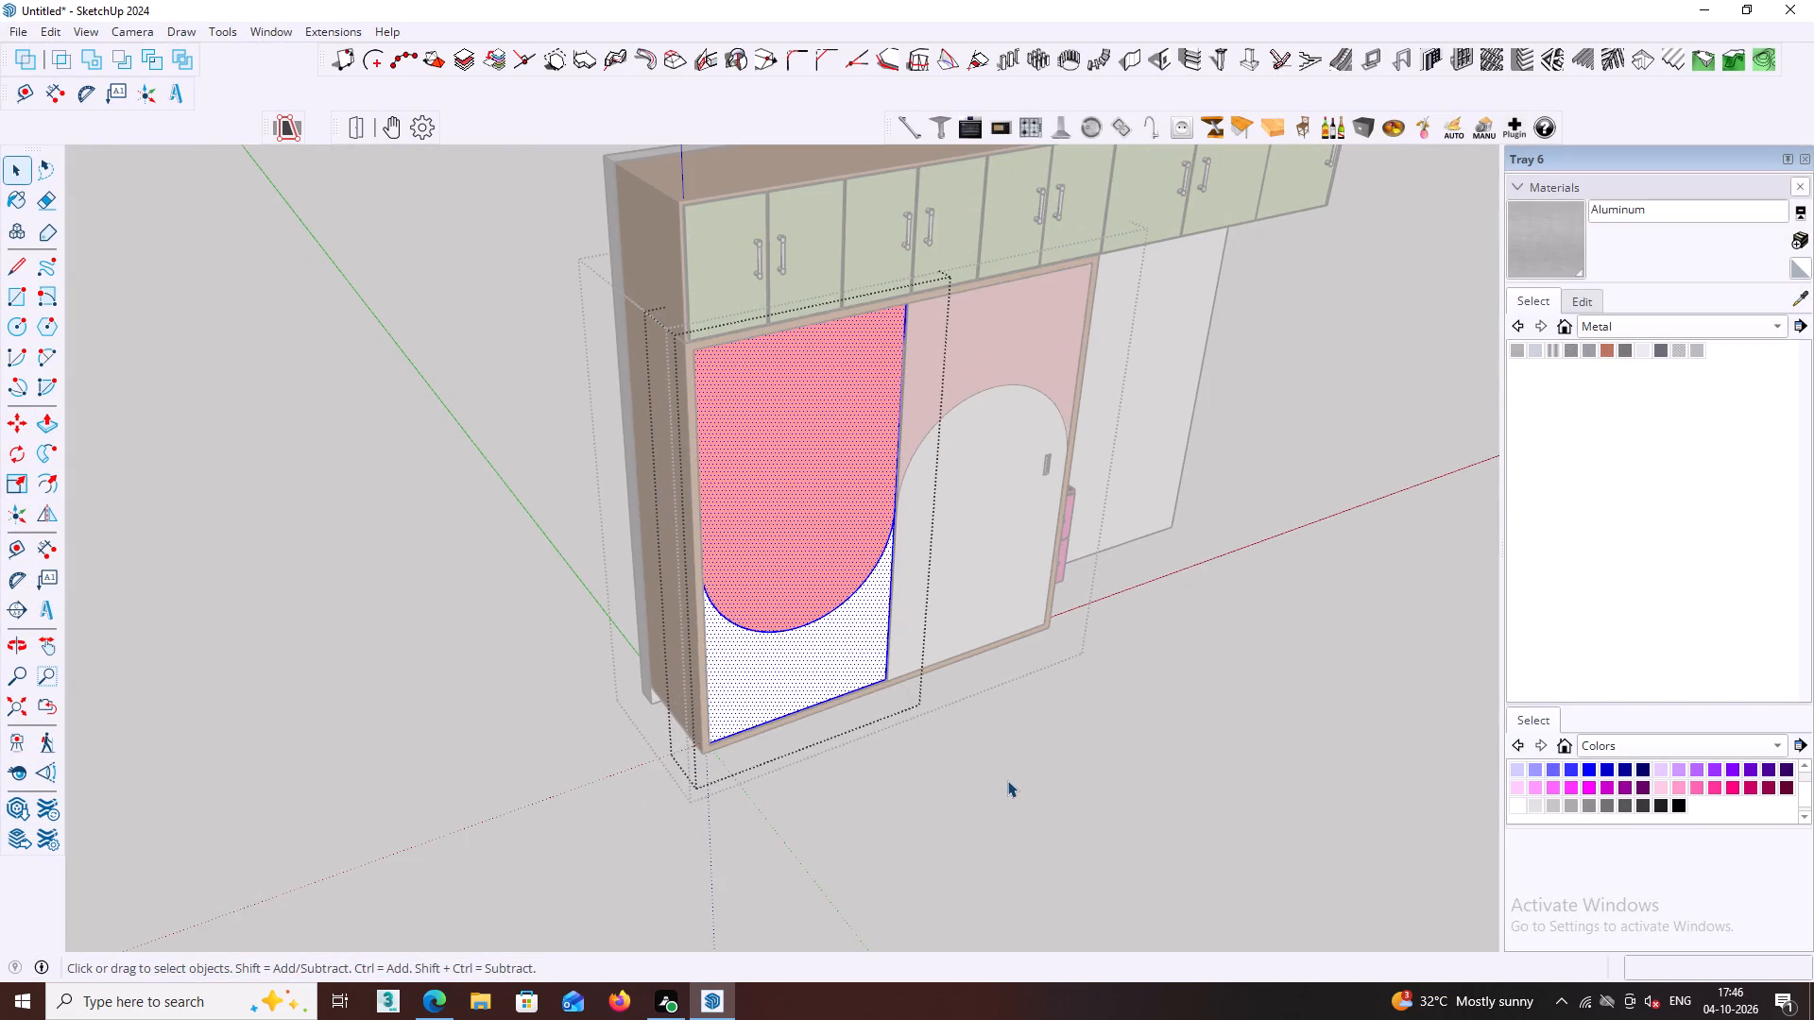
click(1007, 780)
Inside the pink-curved door group, place the sliding door handle model from 3D Warehouse on the pink area near the door's outer edge.
shift+middle_drag(1009, 741, 916, 700)
middle_drag(894, 671, 933, 598)
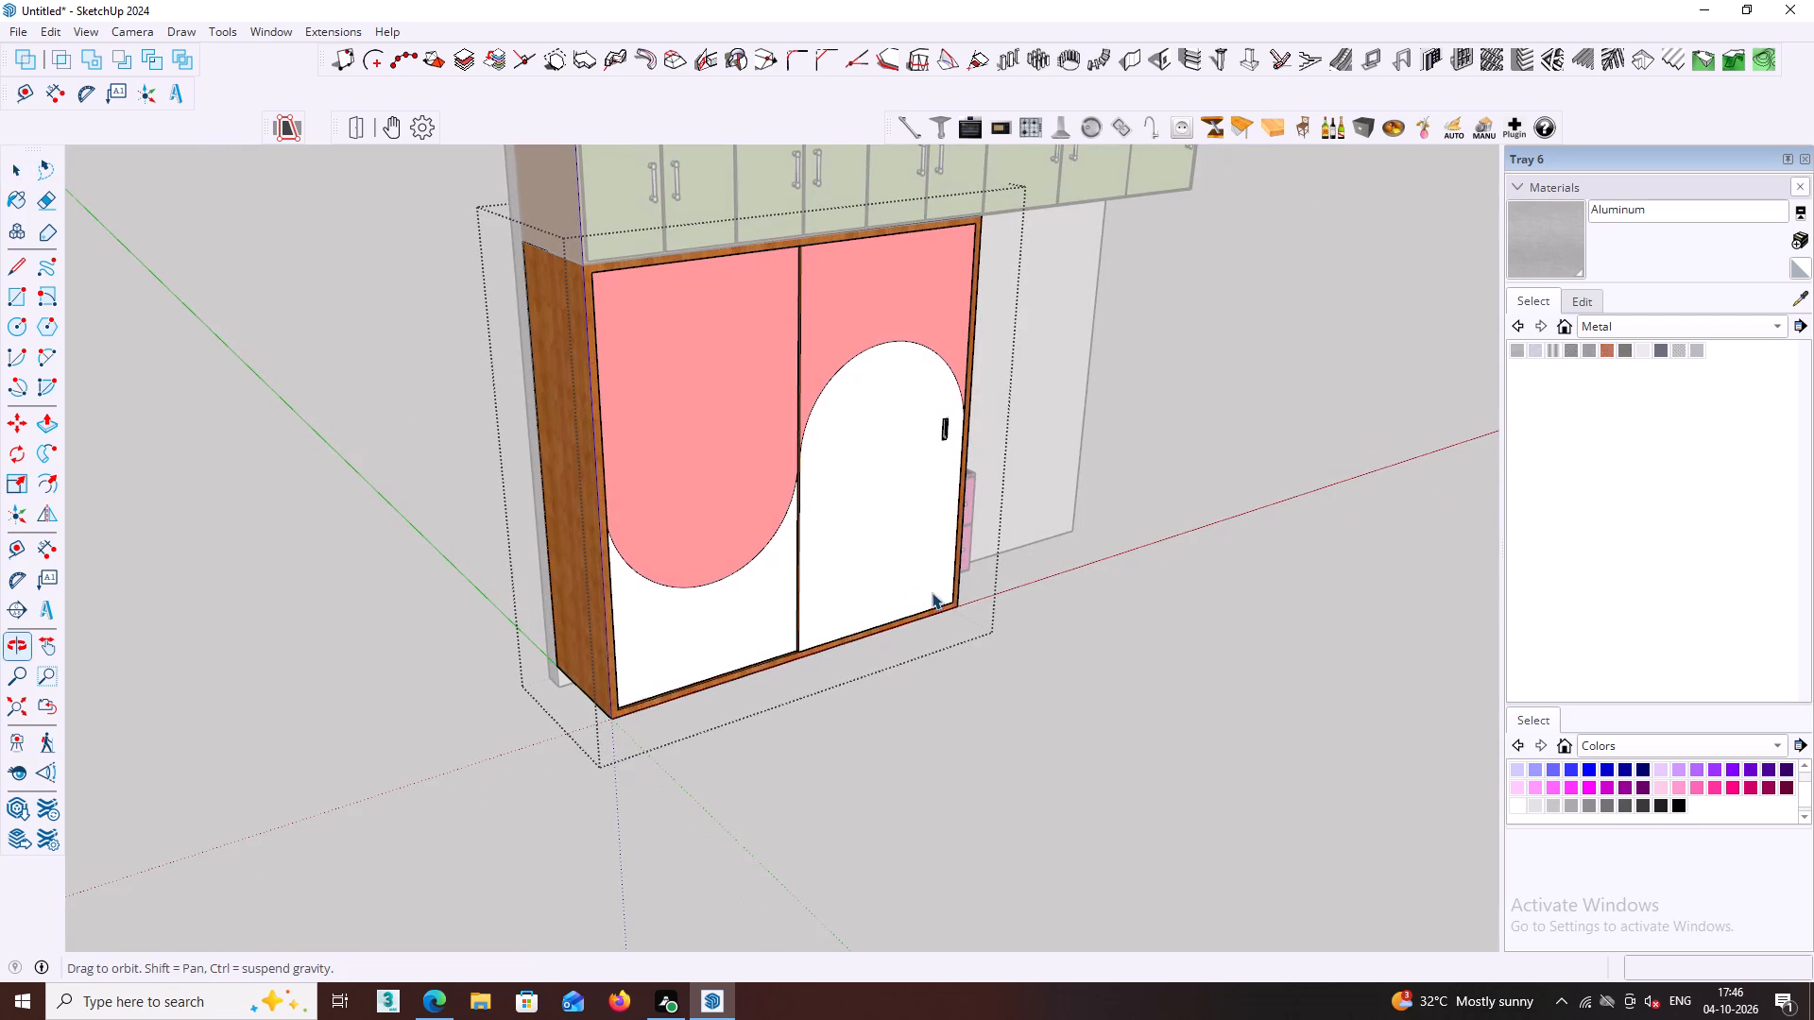
scroll(828, 394, up, 1)
middle_drag(833, 432, 679, 430)
double_click(625, 491)
triple_click(635, 512)
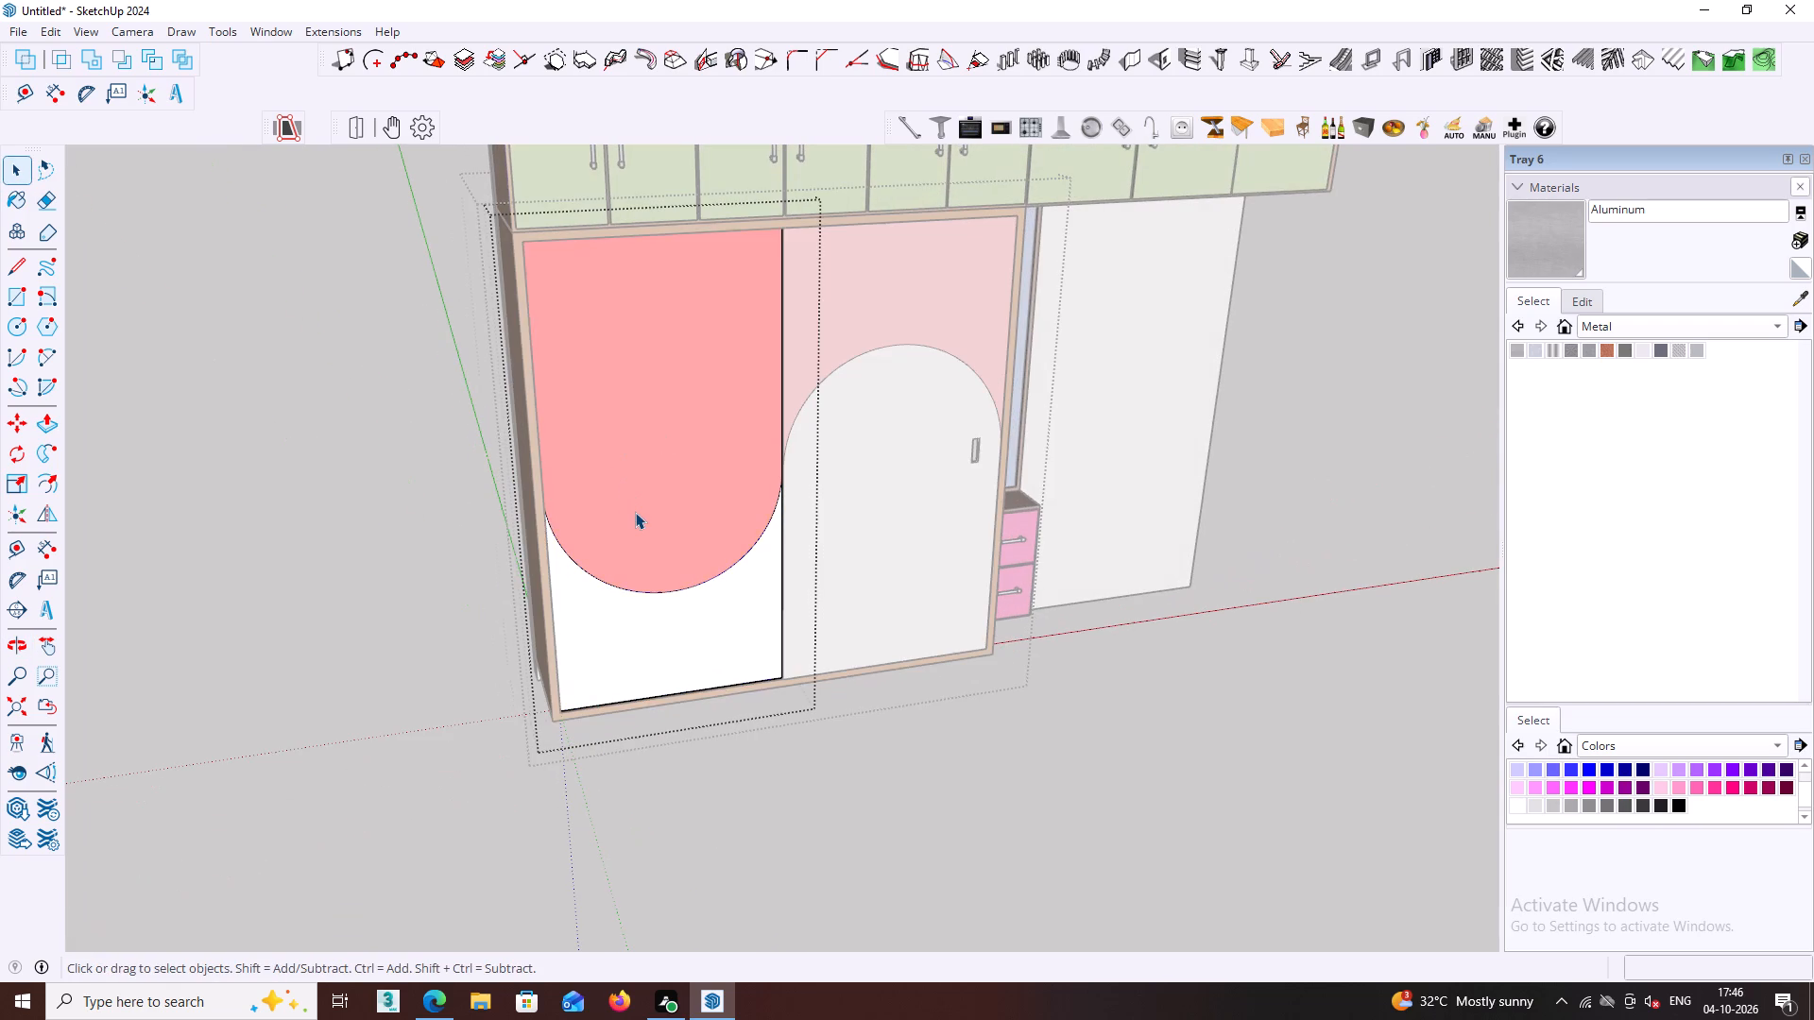
click(656, 521)
middle_drag(657, 515, 648, 525)
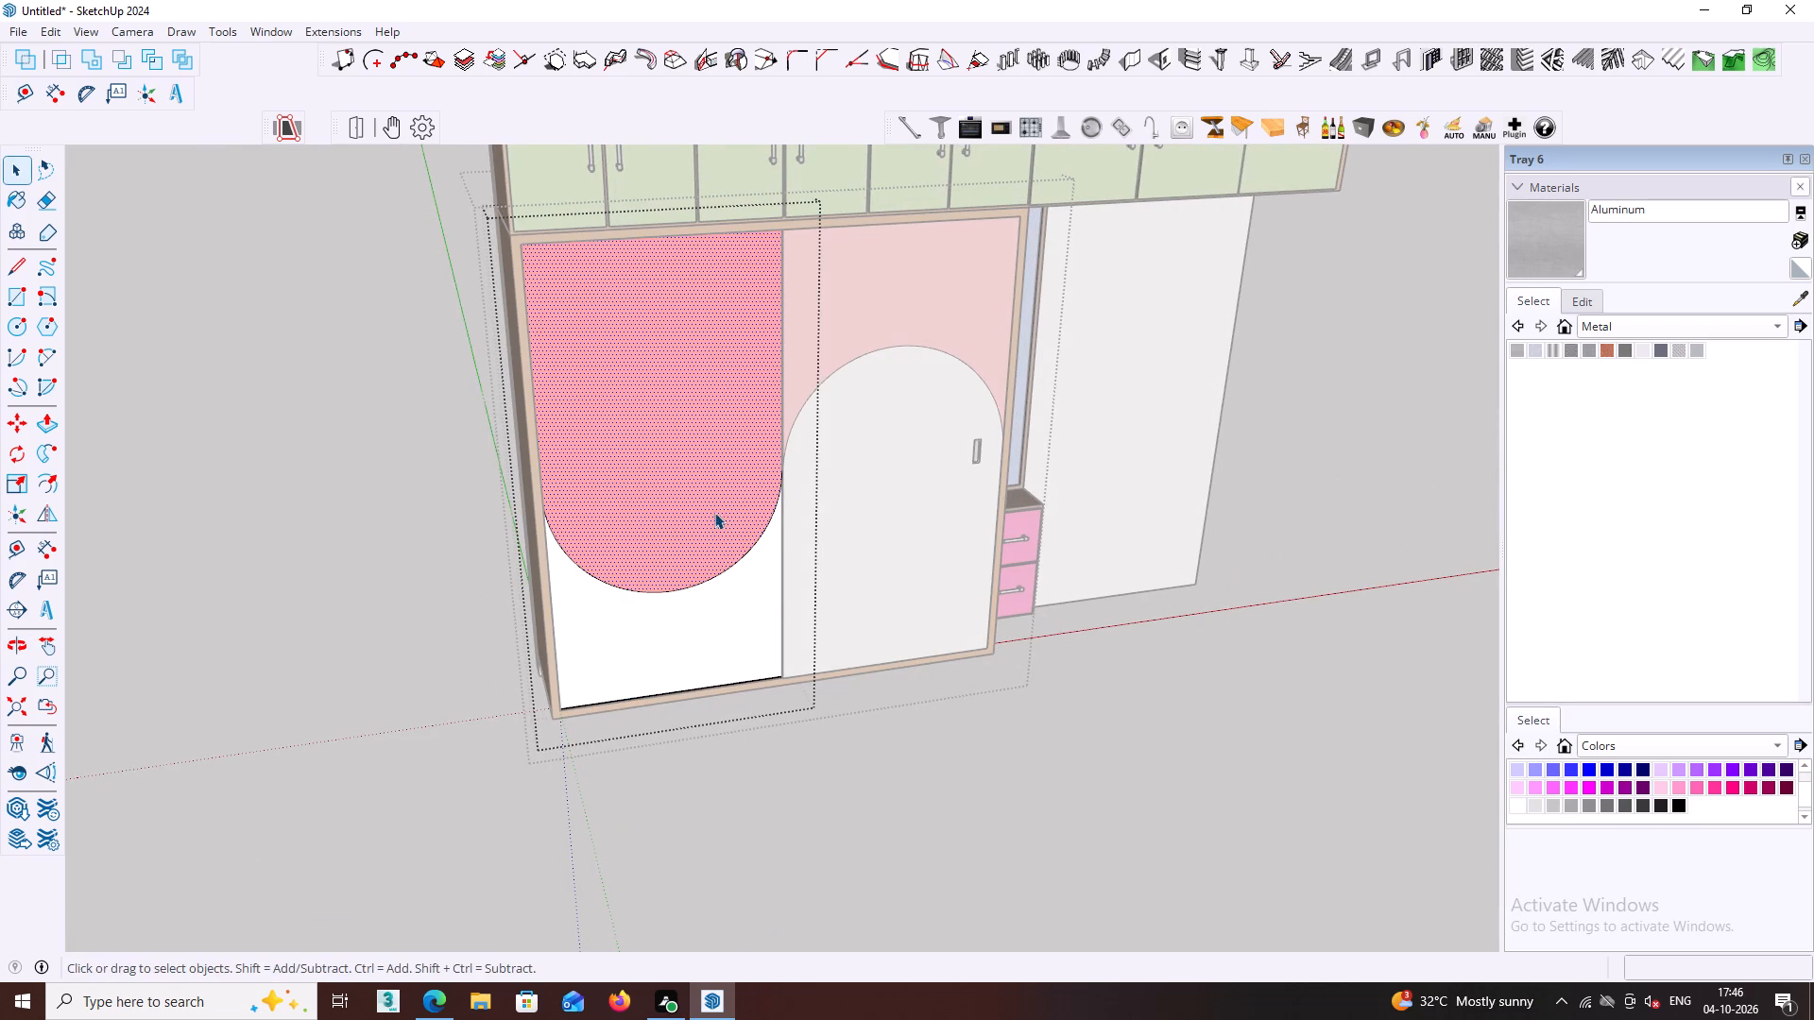
click(288, 36)
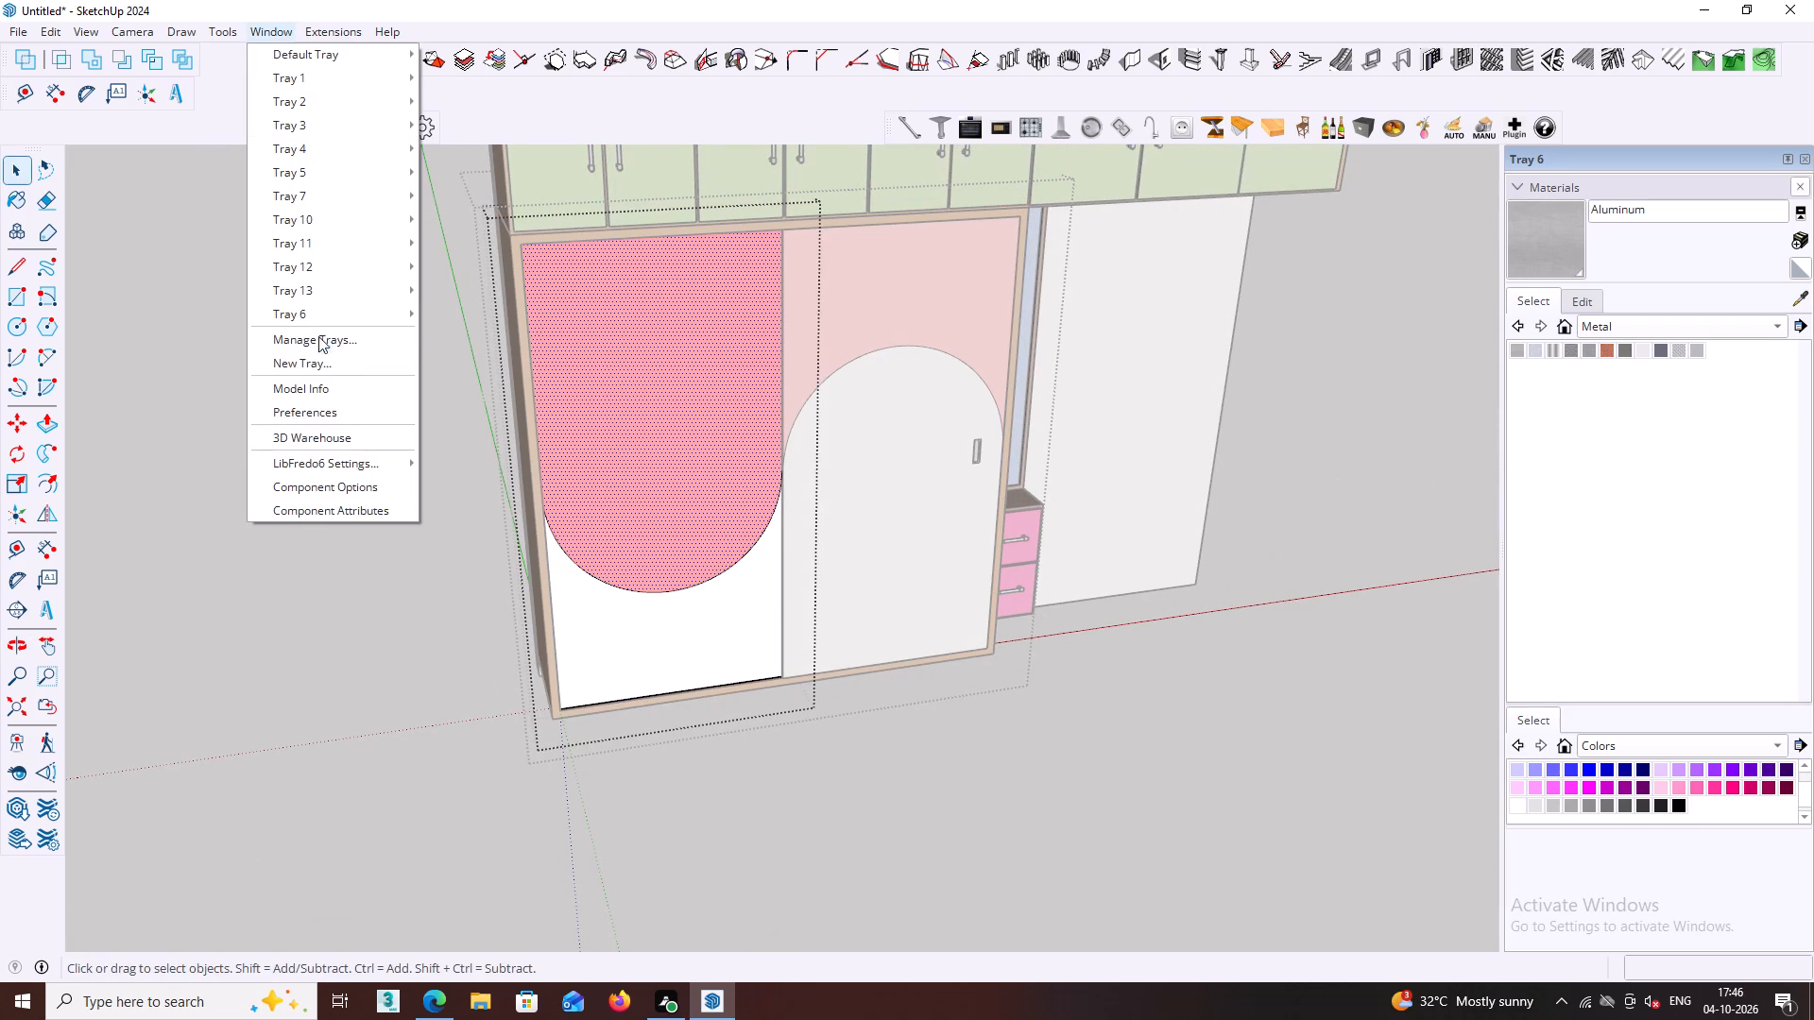
click(327, 441)
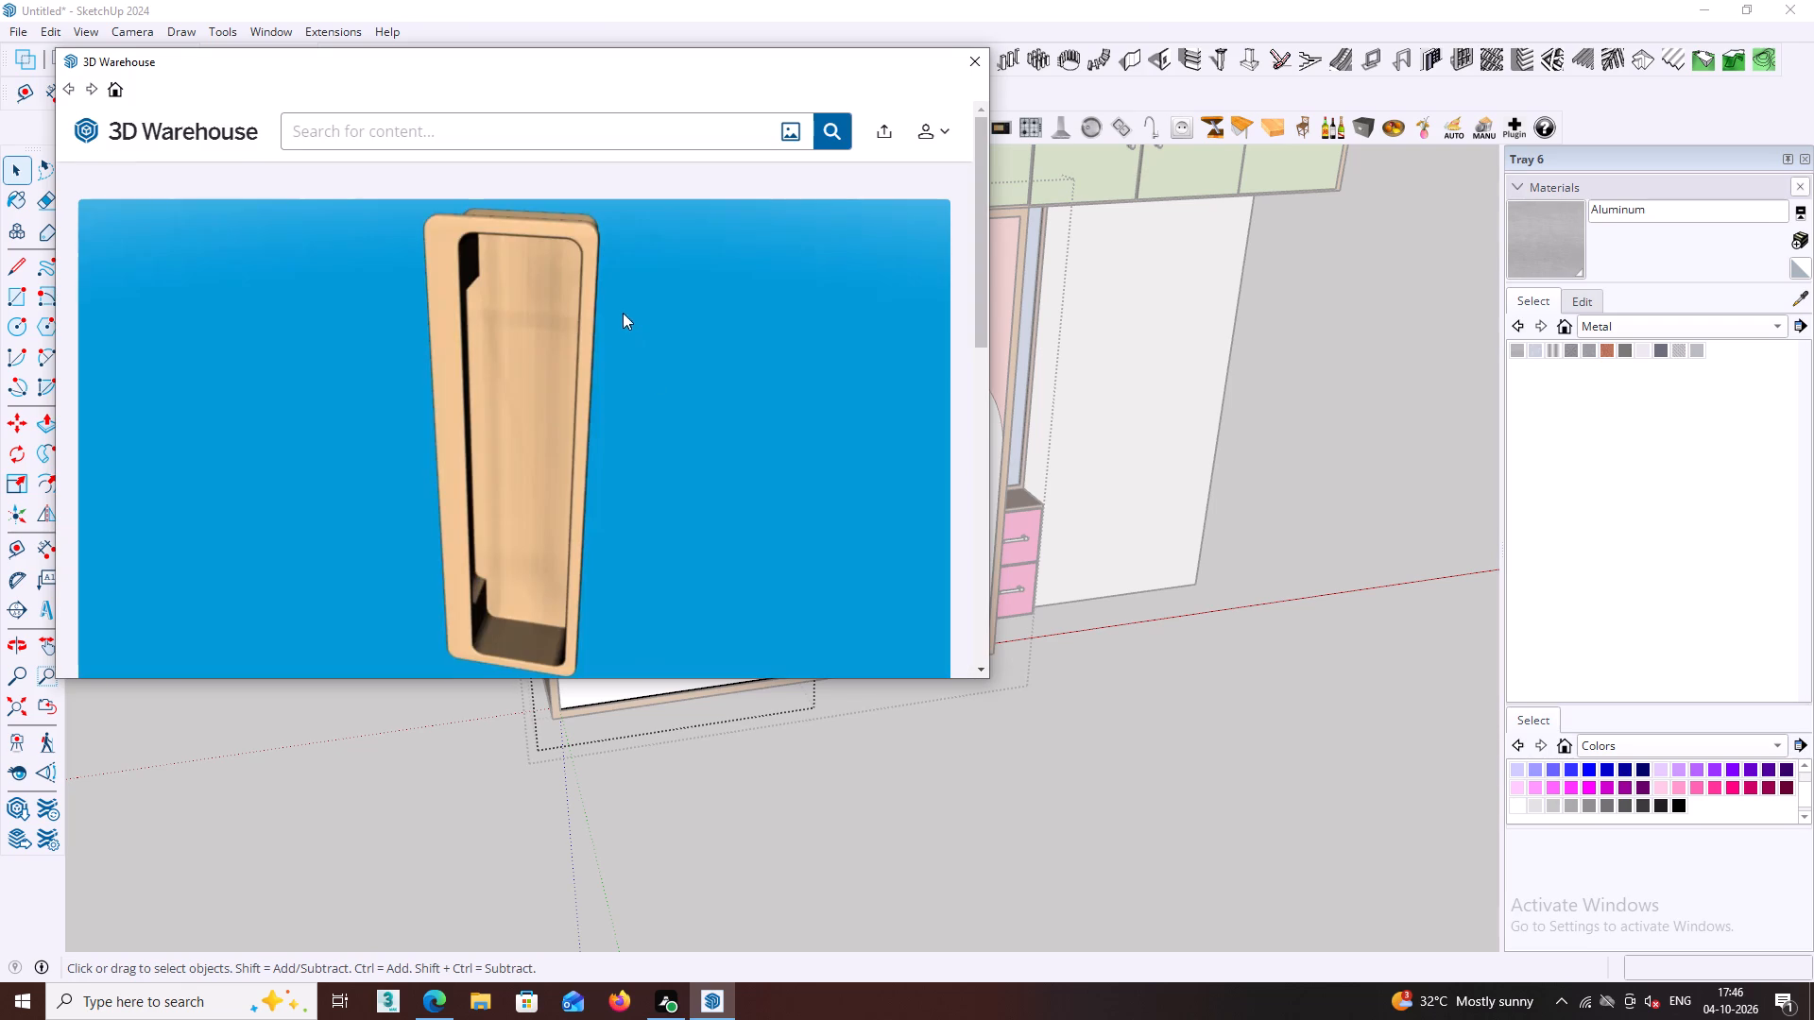
scroll(596, 423, down, 3)
click(803, 619)
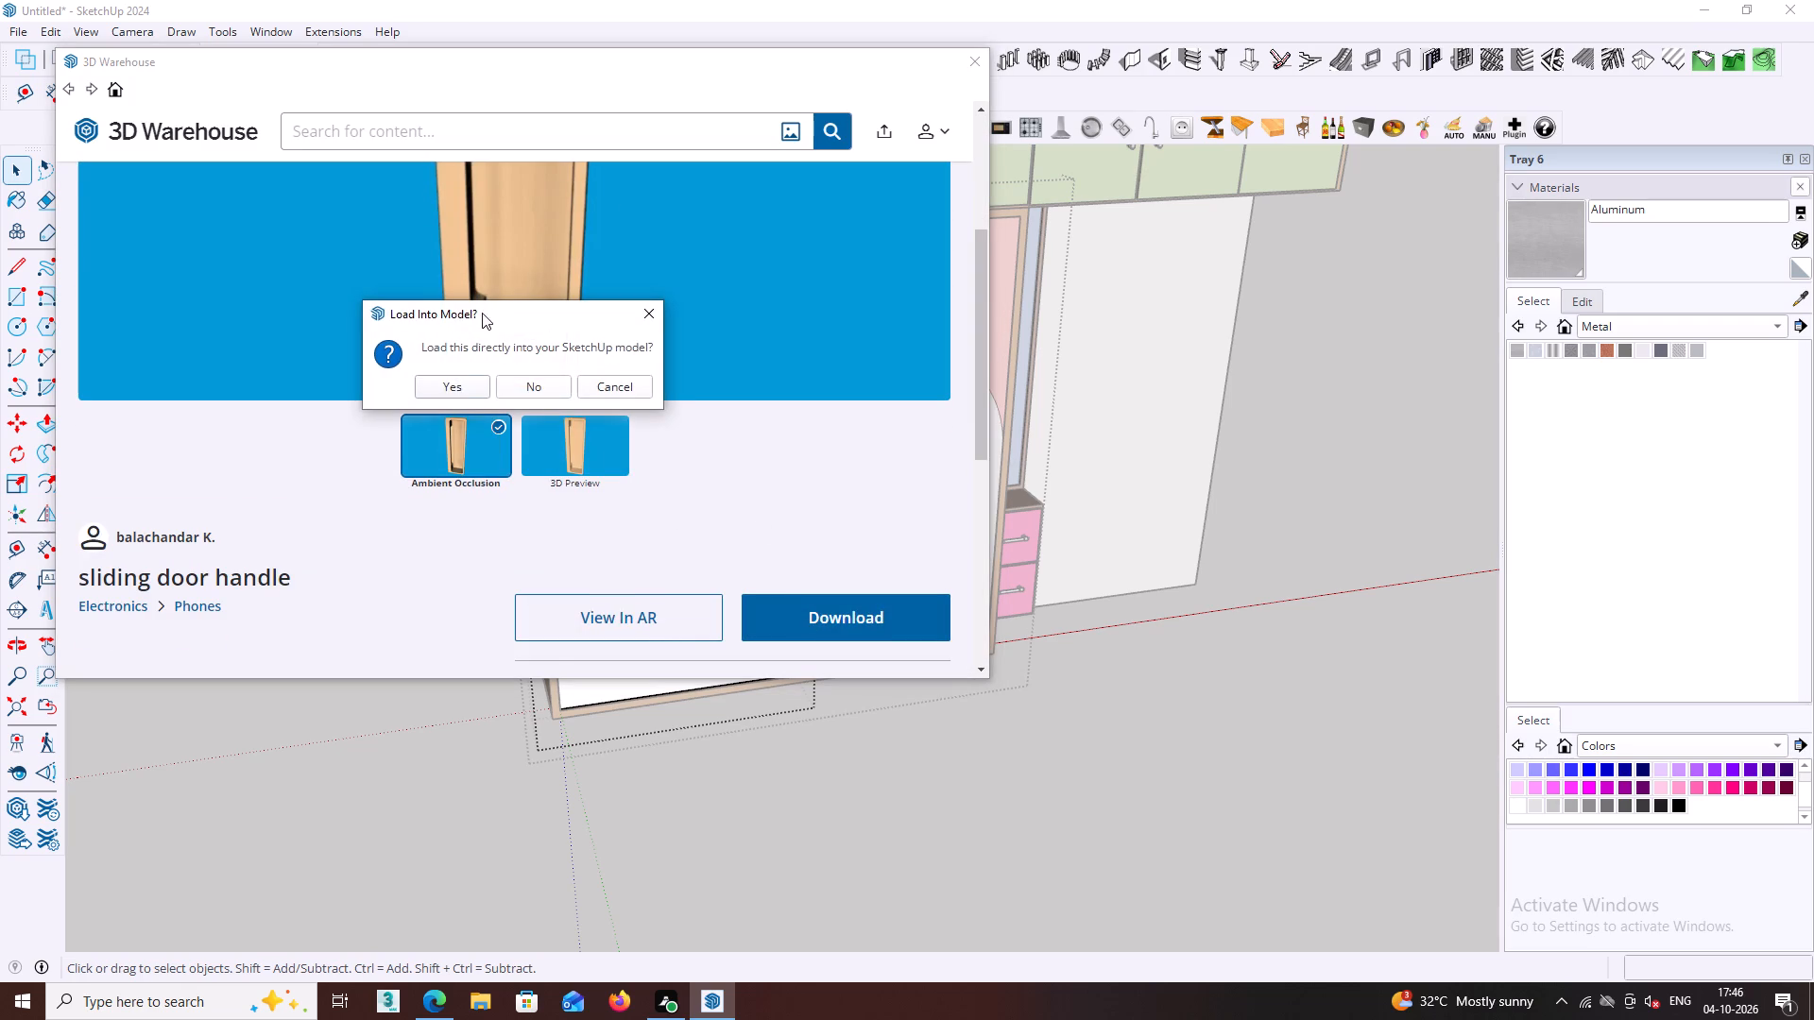
click(463, 392)
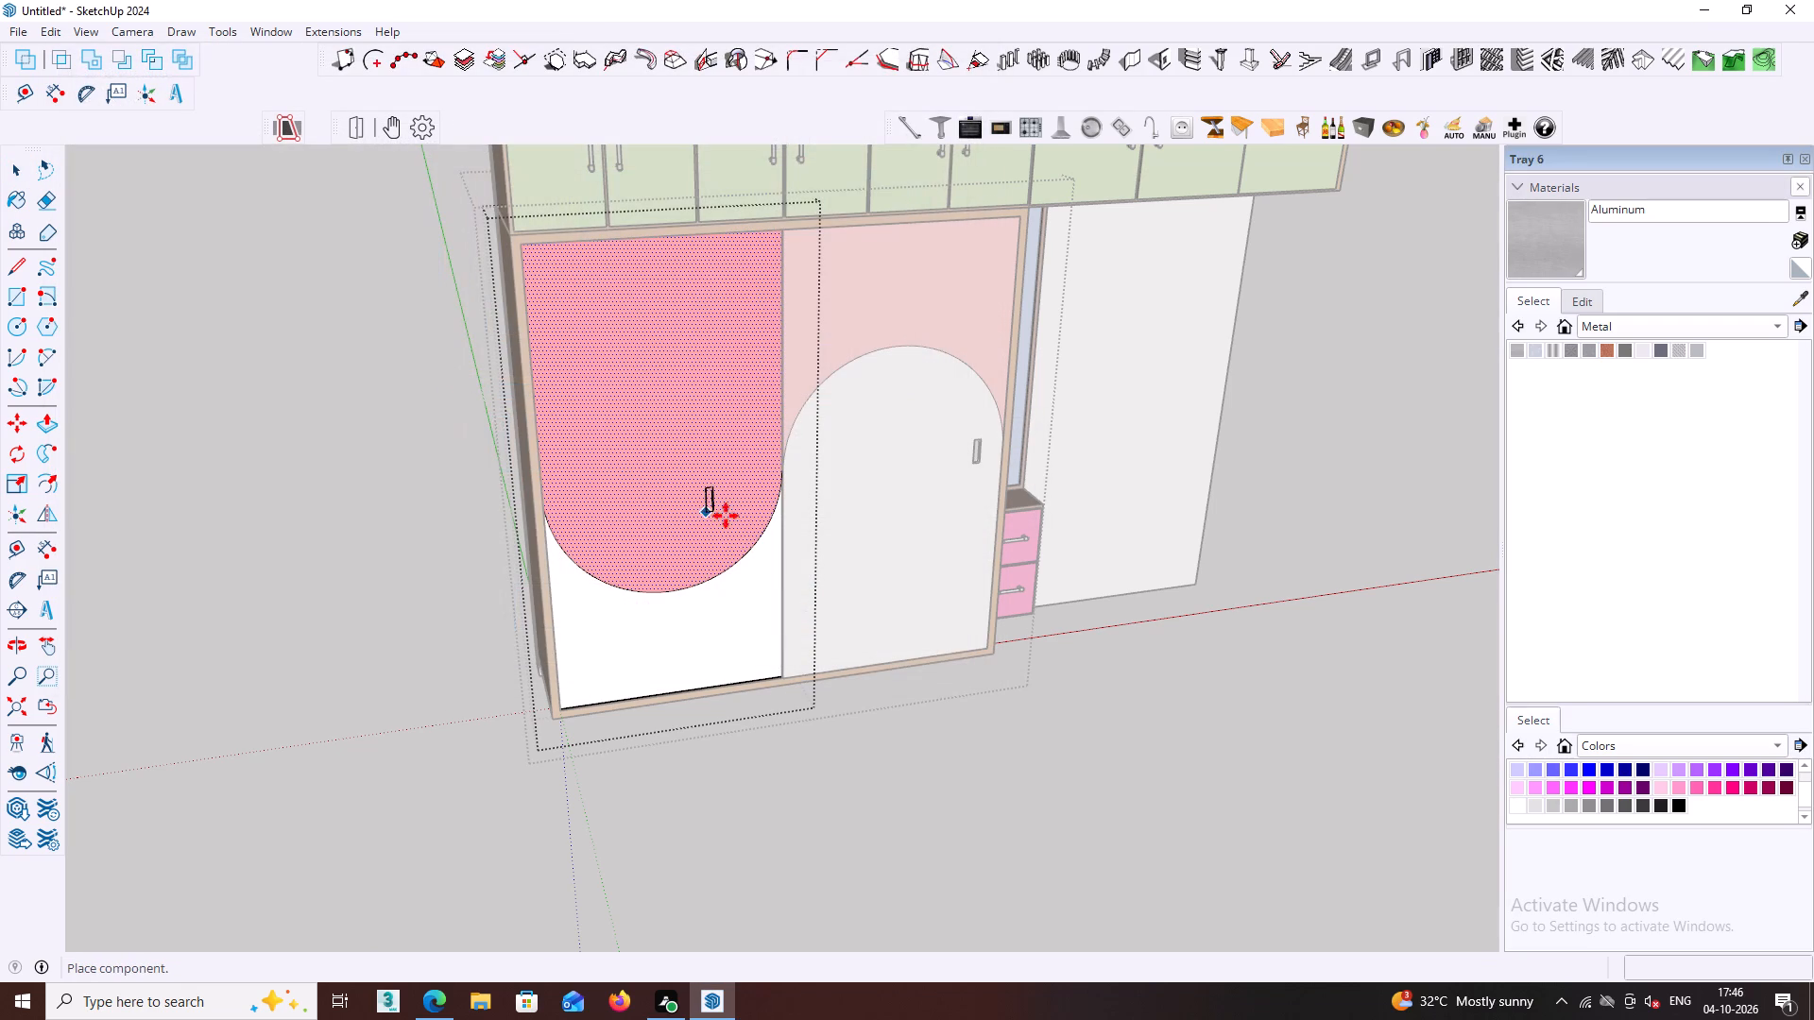
scroll(741, 518, up, 5)
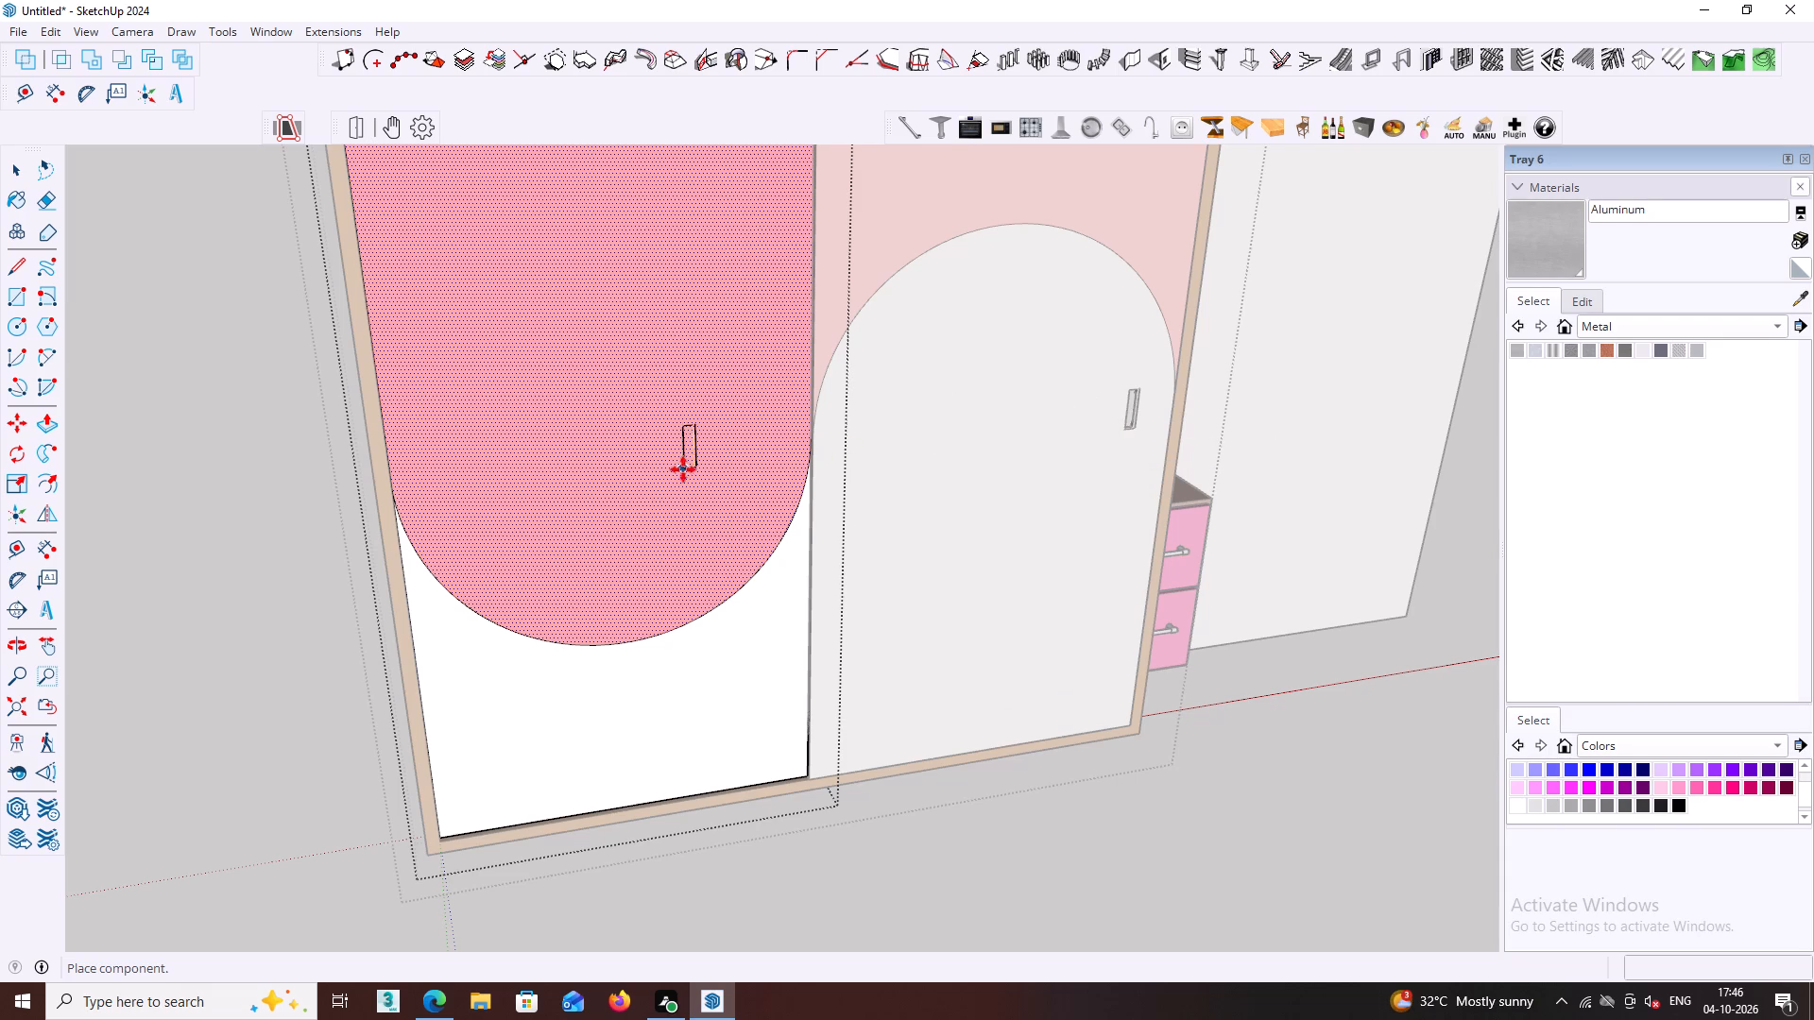
click(430, 472)
key(space)
click(303, 451)
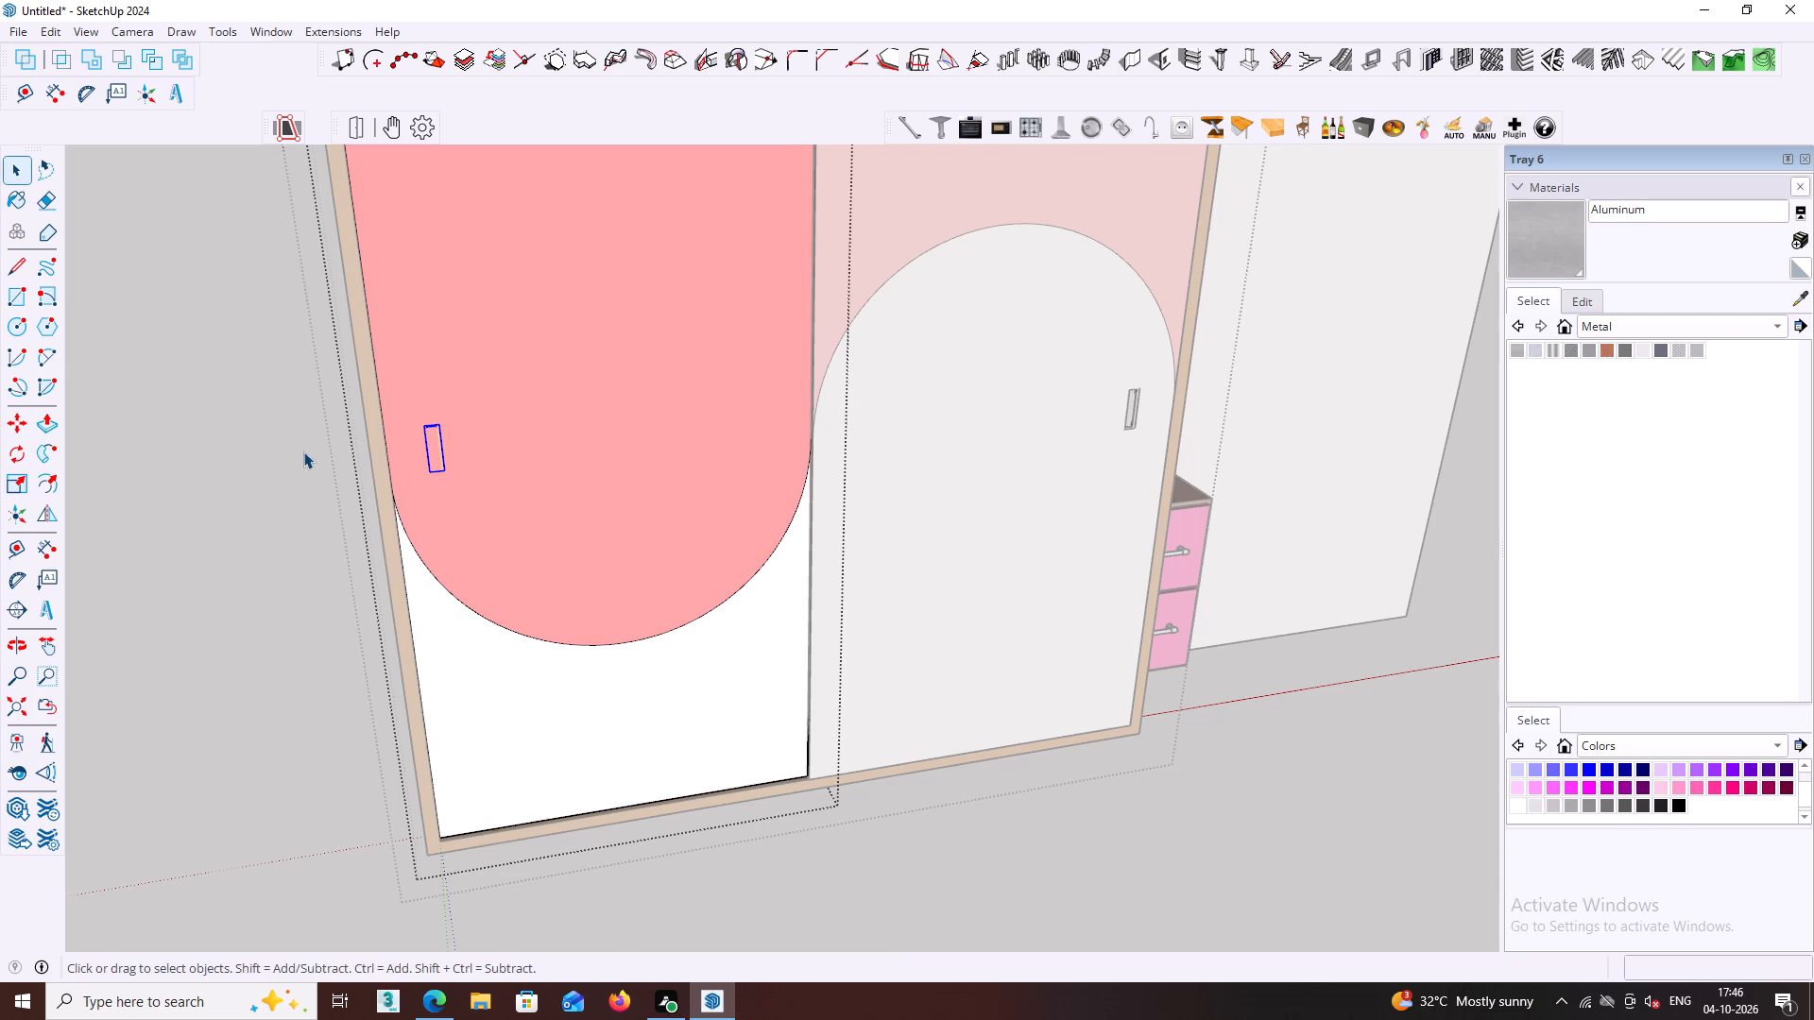
Open the new handle on the pink-curved door for editing and intersect its faces with the model.
scroll(411, 457, up, 2)
middle_drag(422, 454, 608, 475)
scroll(507, 452, up, 1)
scroll(628, 495, up, 4)
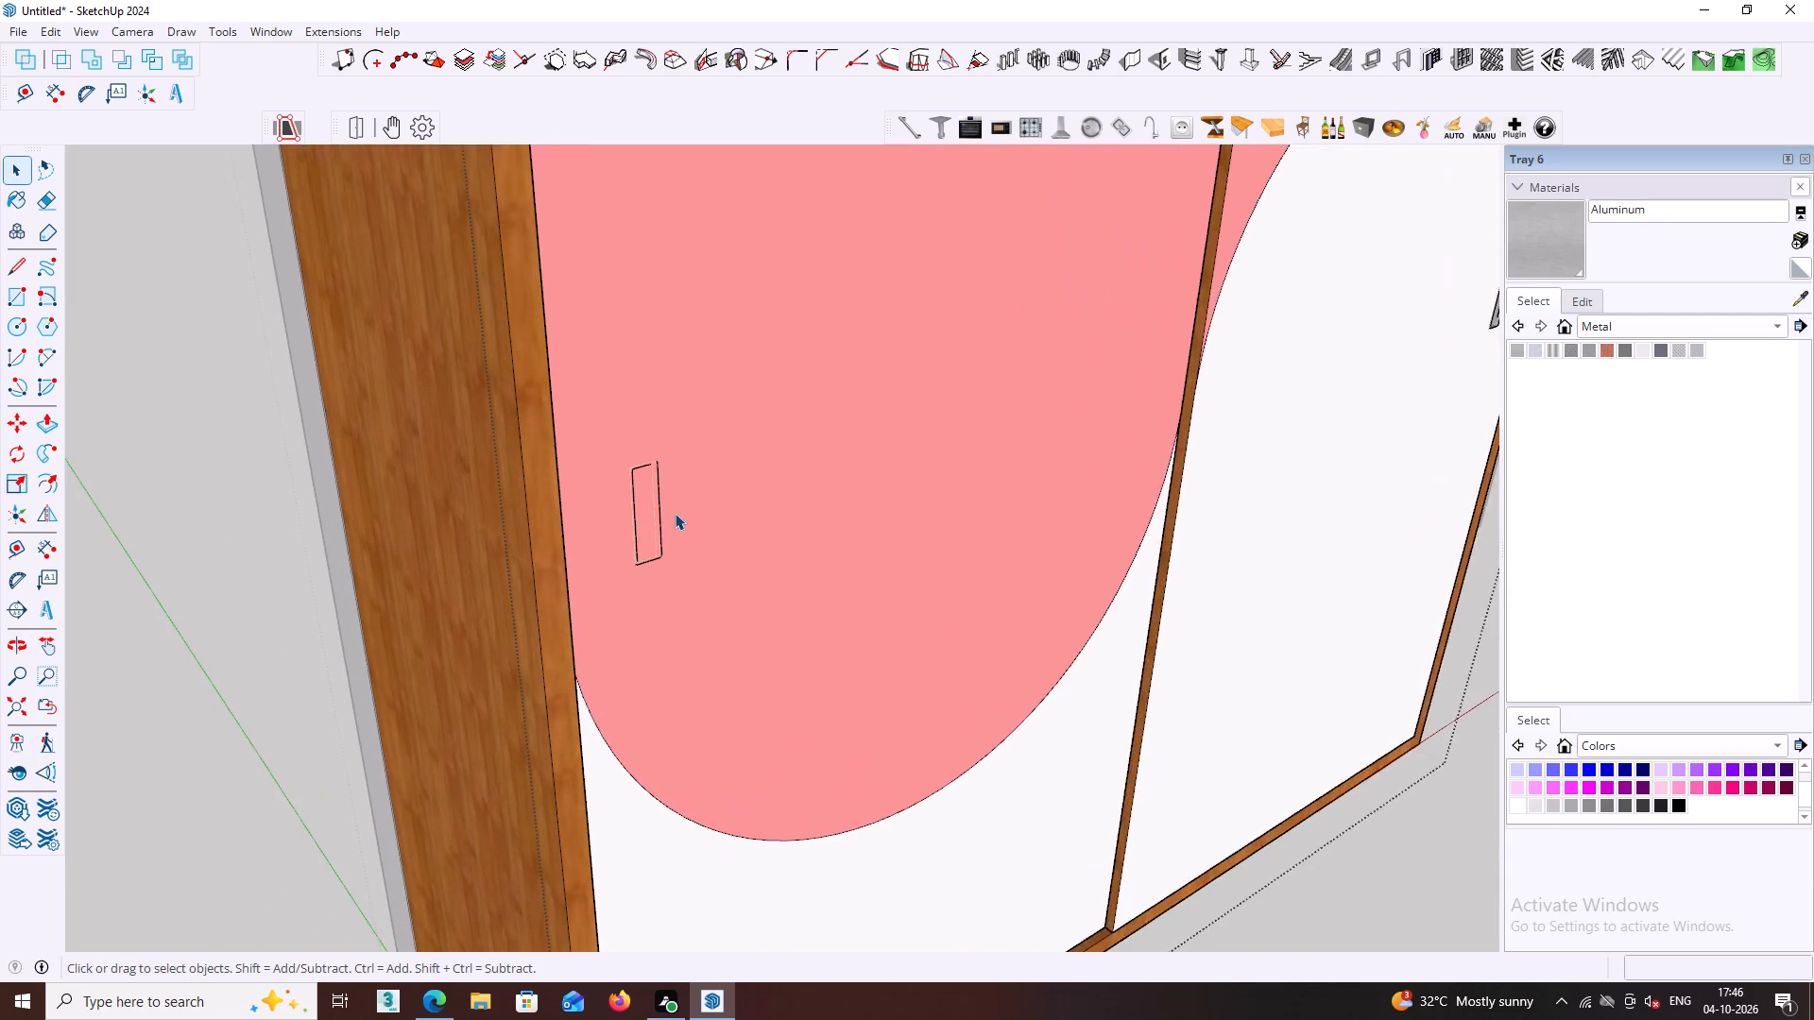
scroll(675, 513, up, 3)
double_click(640, 500)
double_click(642, 502)
triple_click(648, 502)
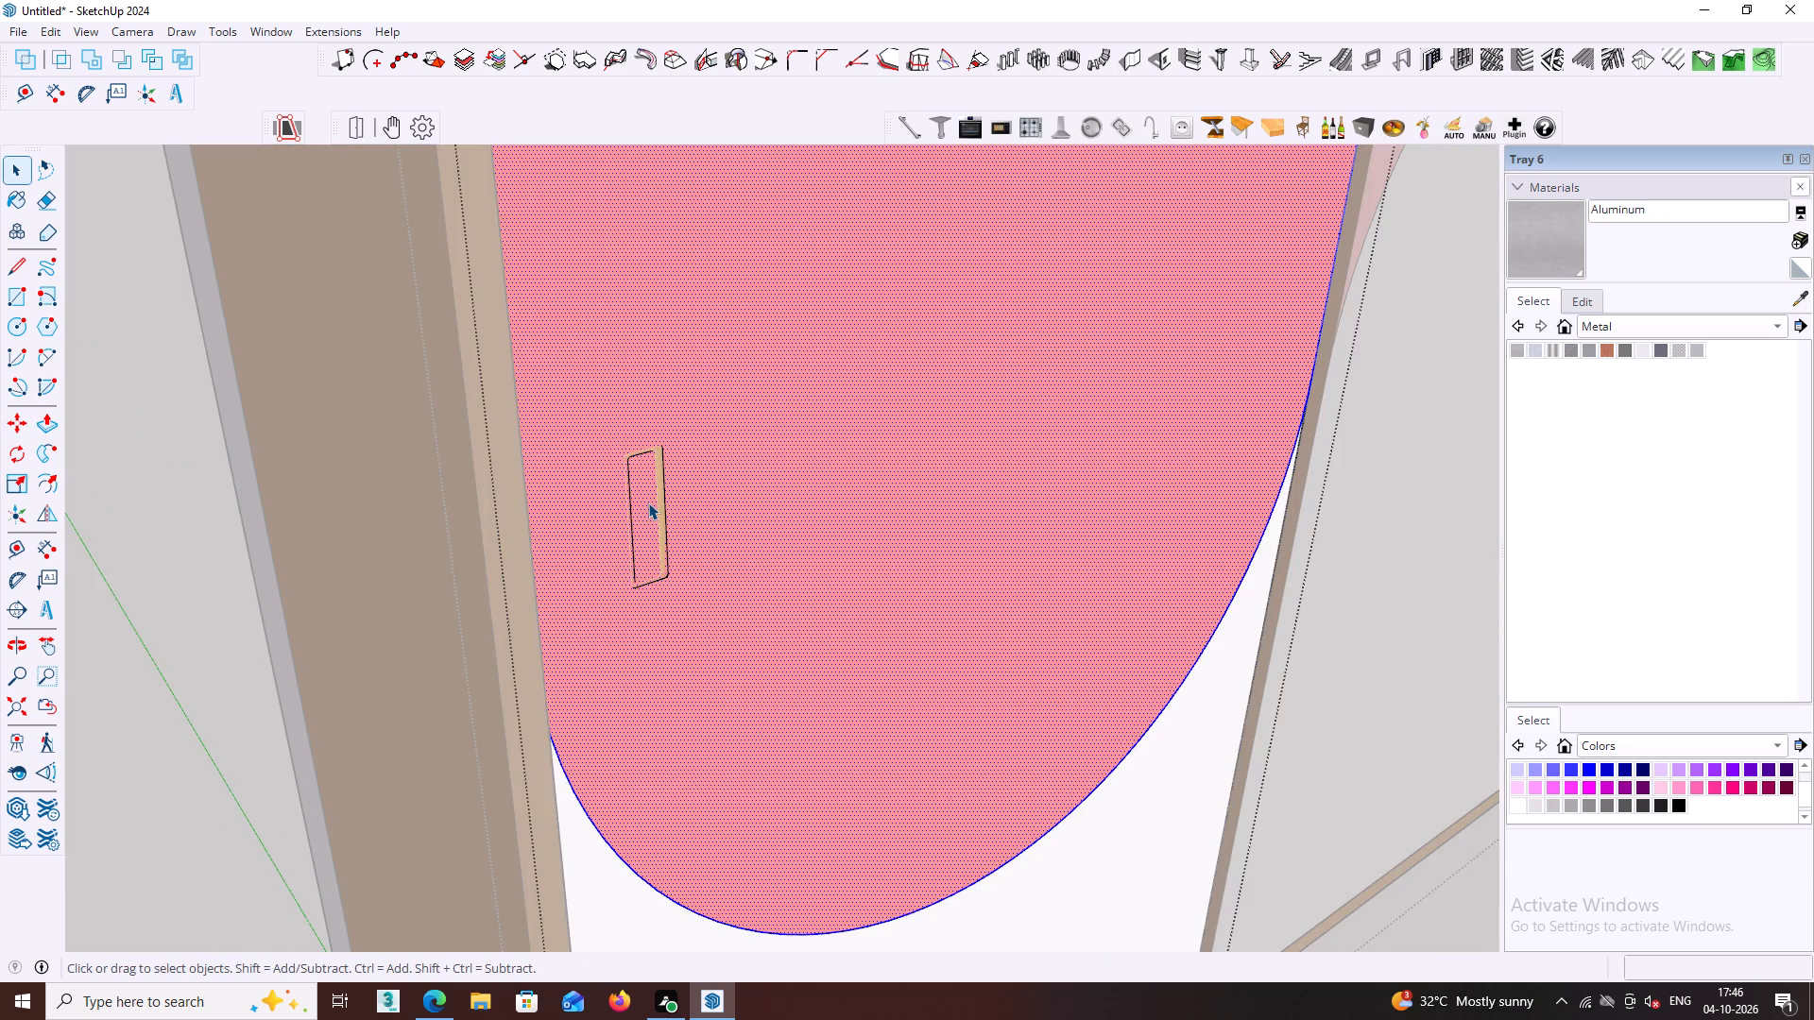
middle_drag(664, 501, 613, 505)
scroll(658, 510, up, 2)
double_click(651, 503)
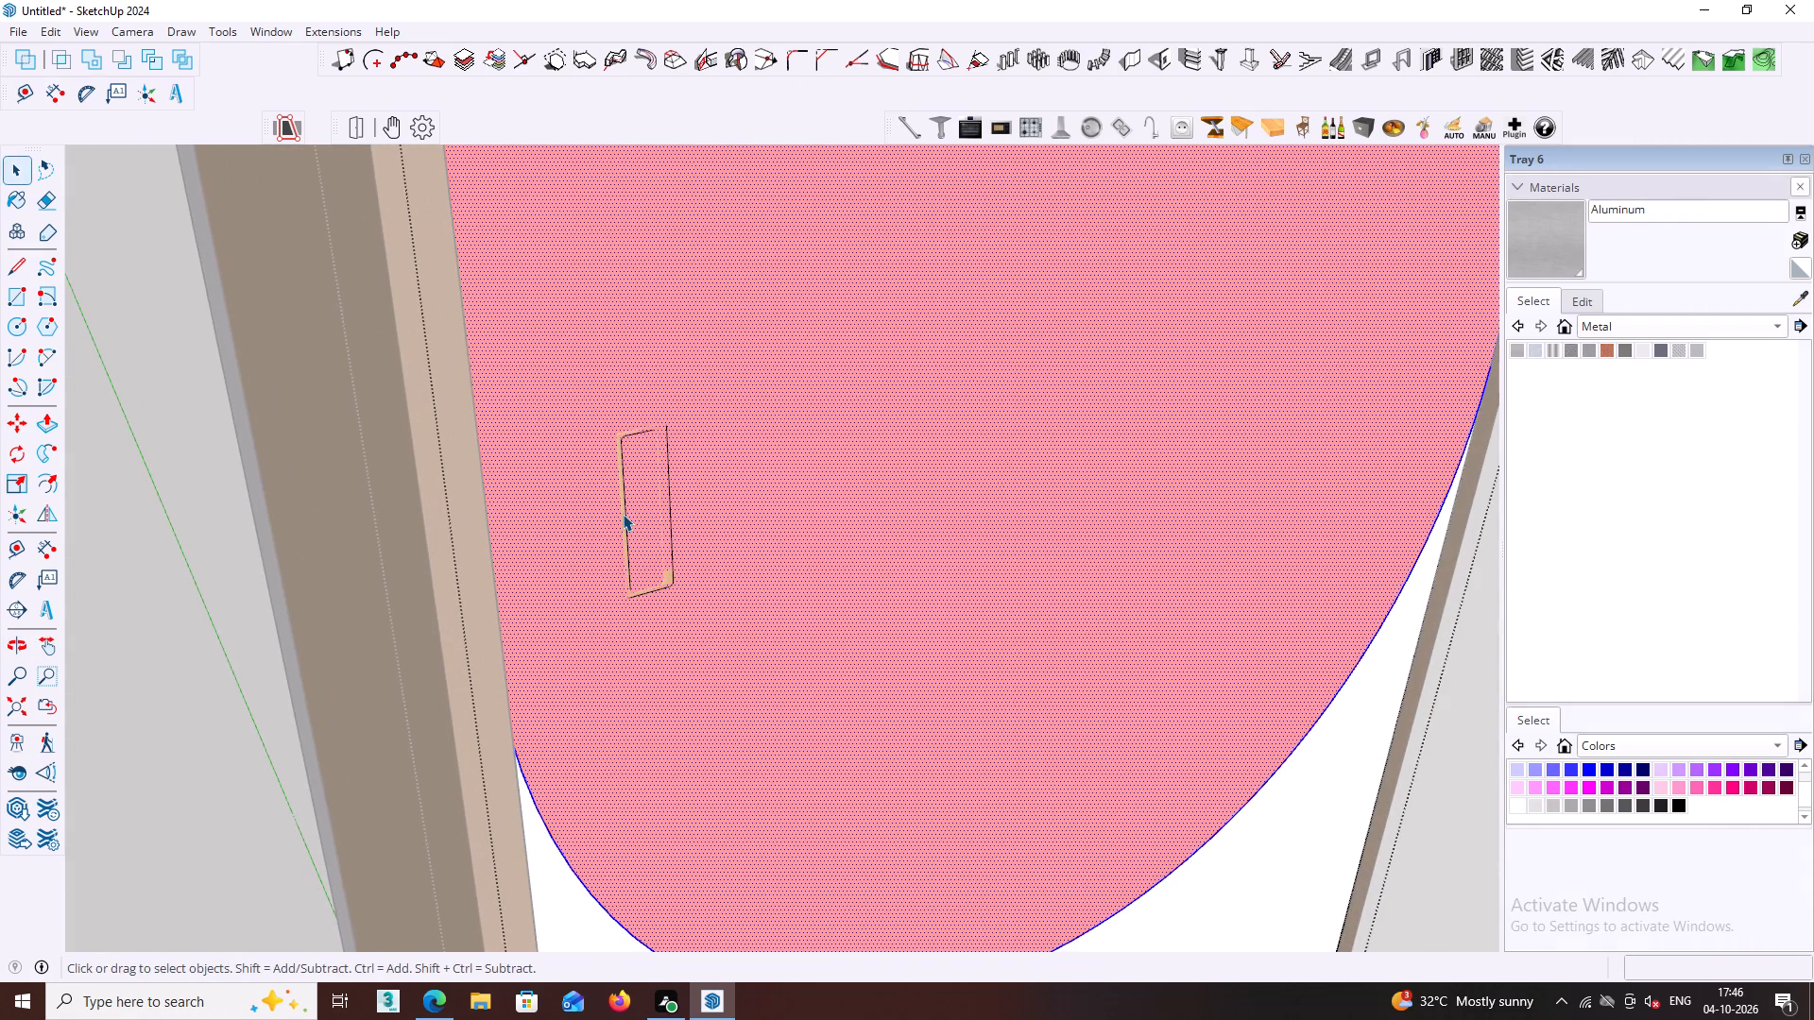
double_click(624, 514)
click(632, 511)
double_click(625, 512)
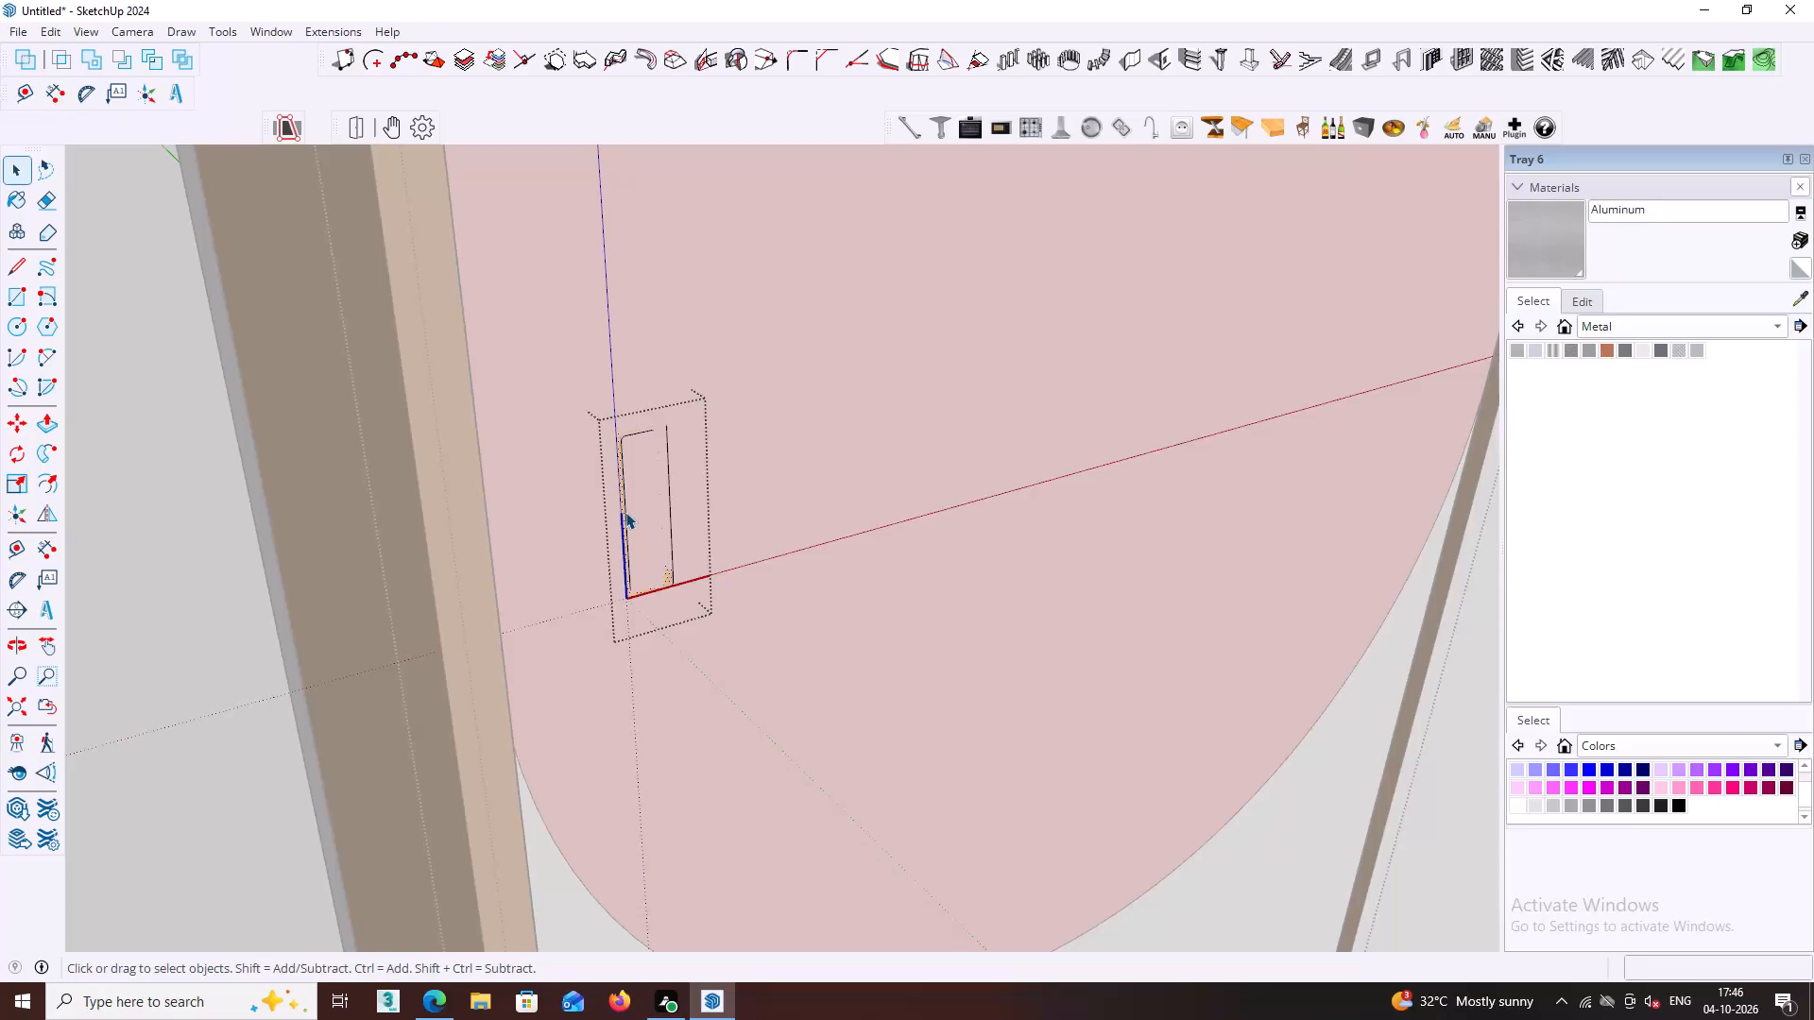
middle_drag(630, 502, 599, 501)
right_click(639, 495)
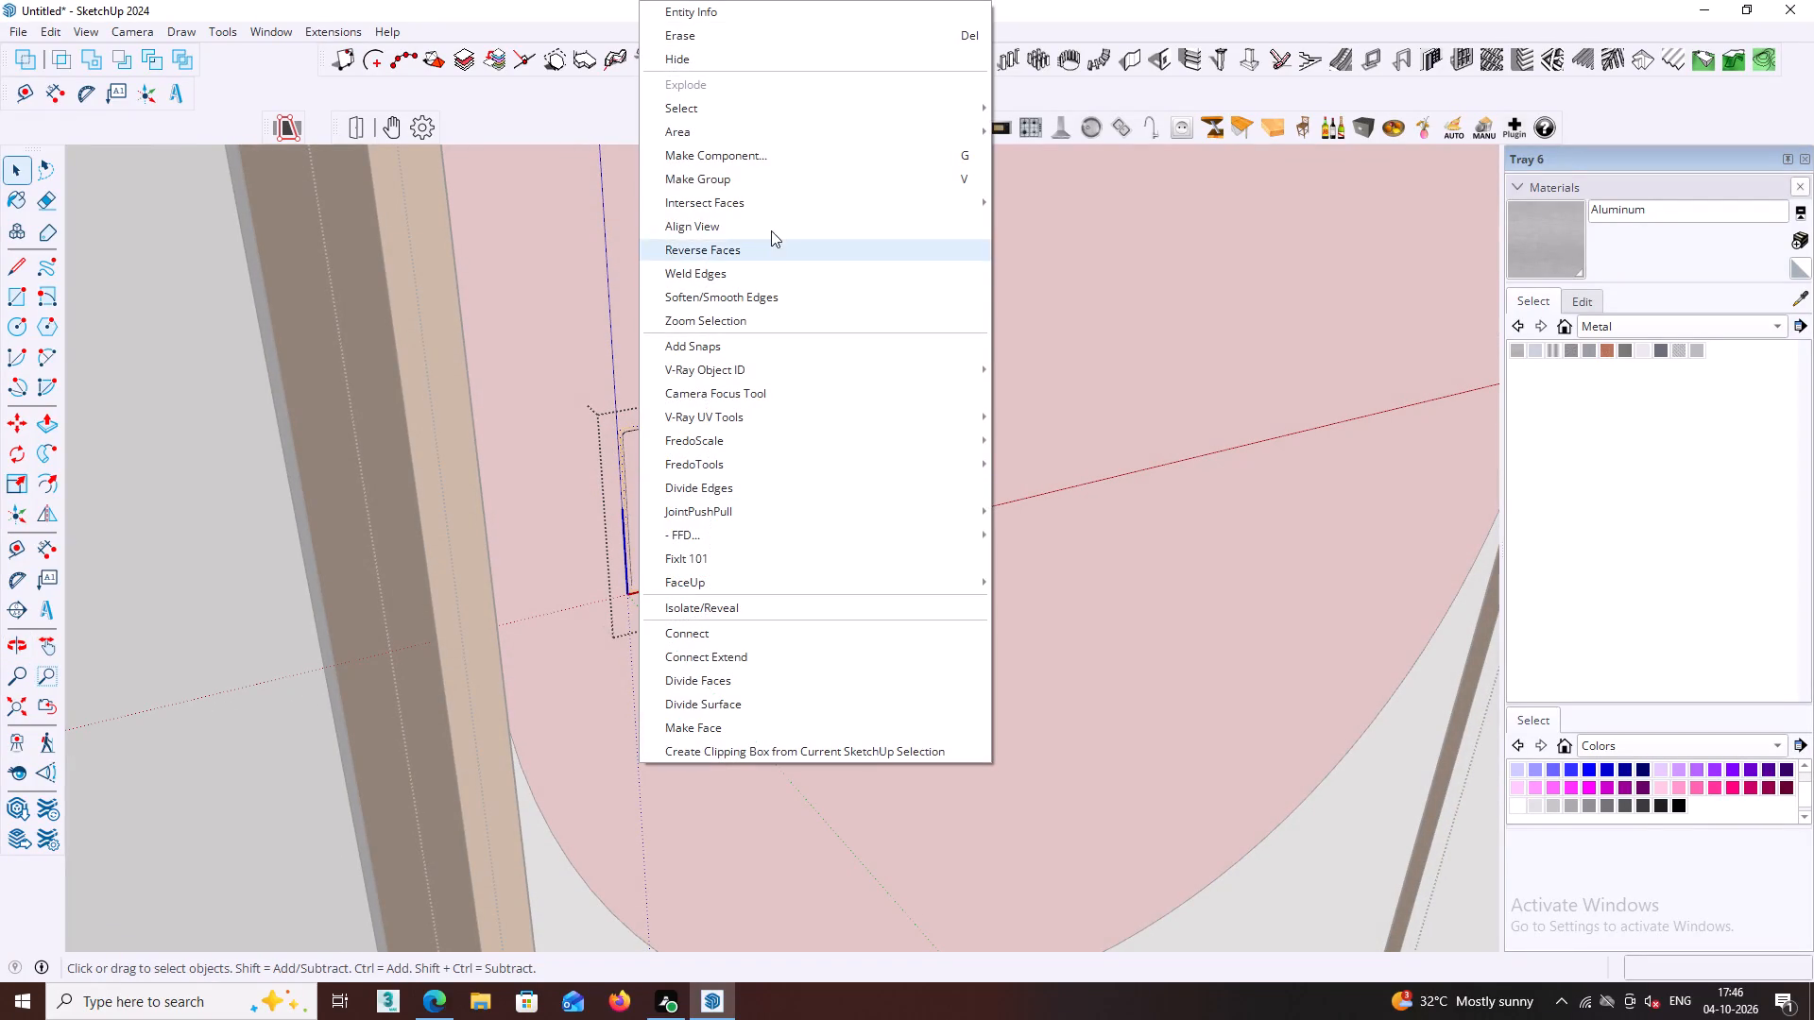
click(773, 212)
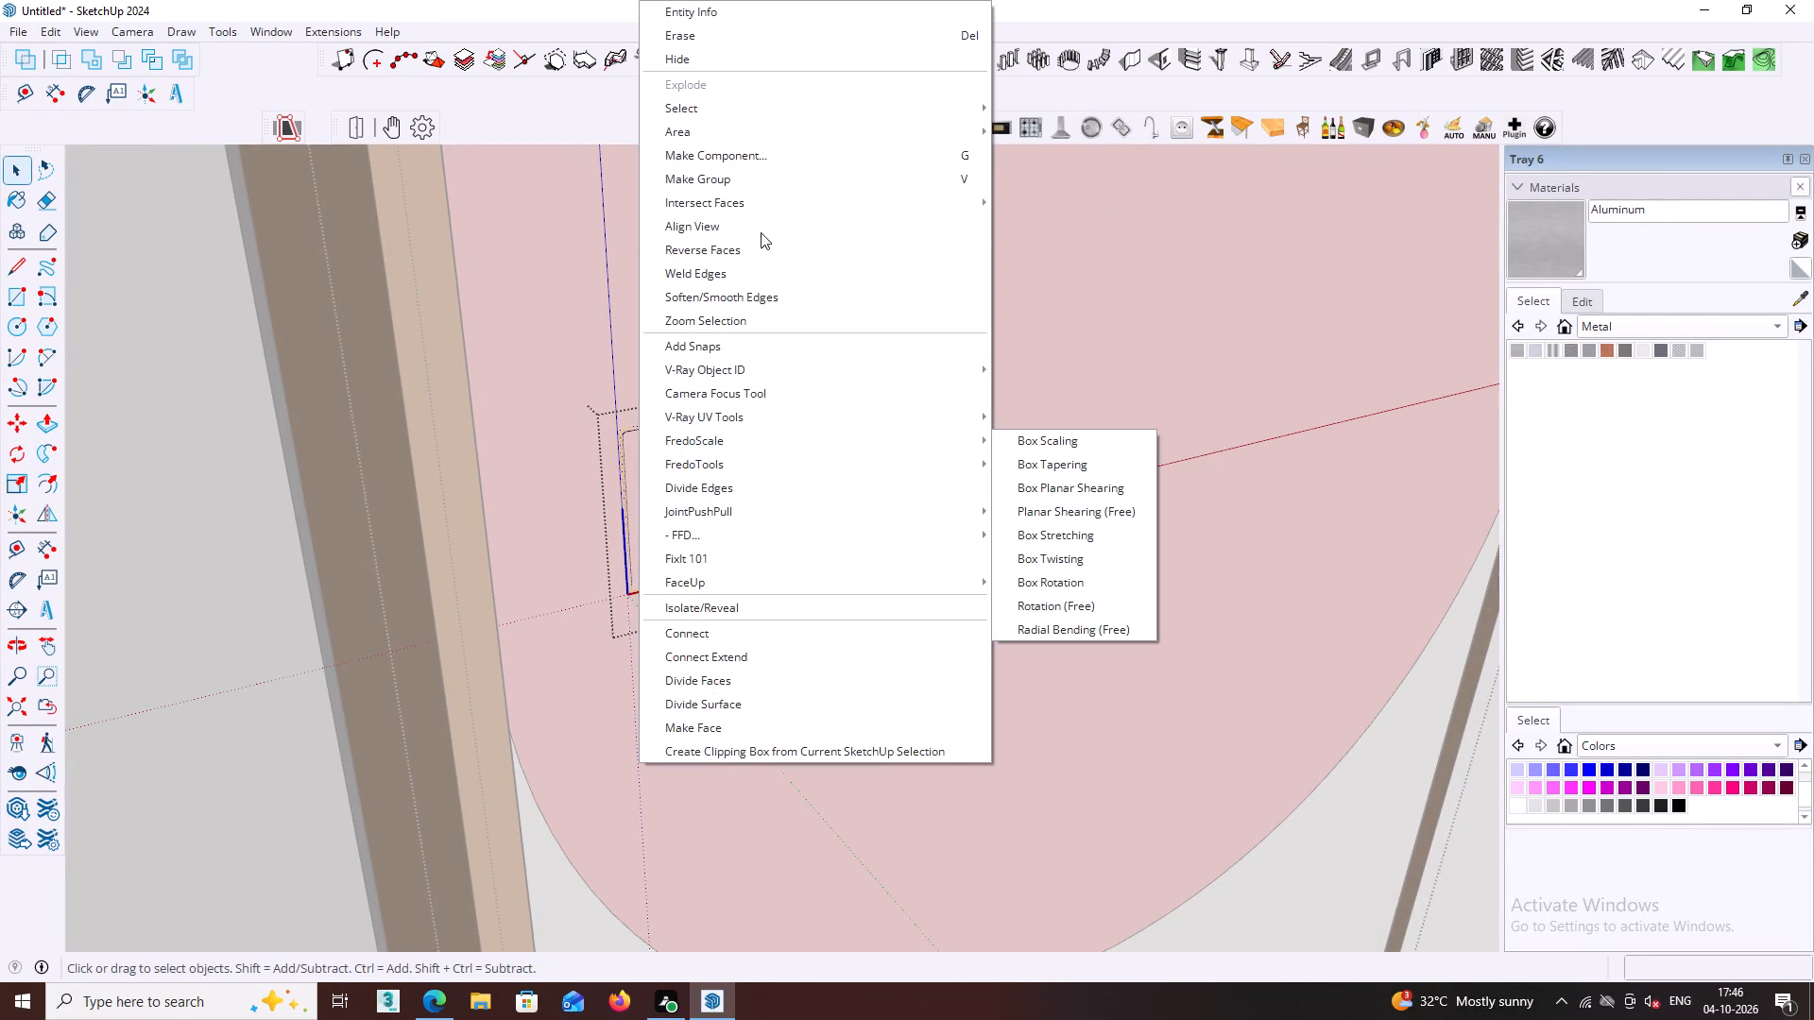
click(755, 208)
click(1048, 202)
Select all of the new handle's geometry and make it a group.
middle_drag(894, 349, 705, 396)
scroll(666, 479, up, 1)
click(656, 481)
click(656, 481)
double_click(659, 482)
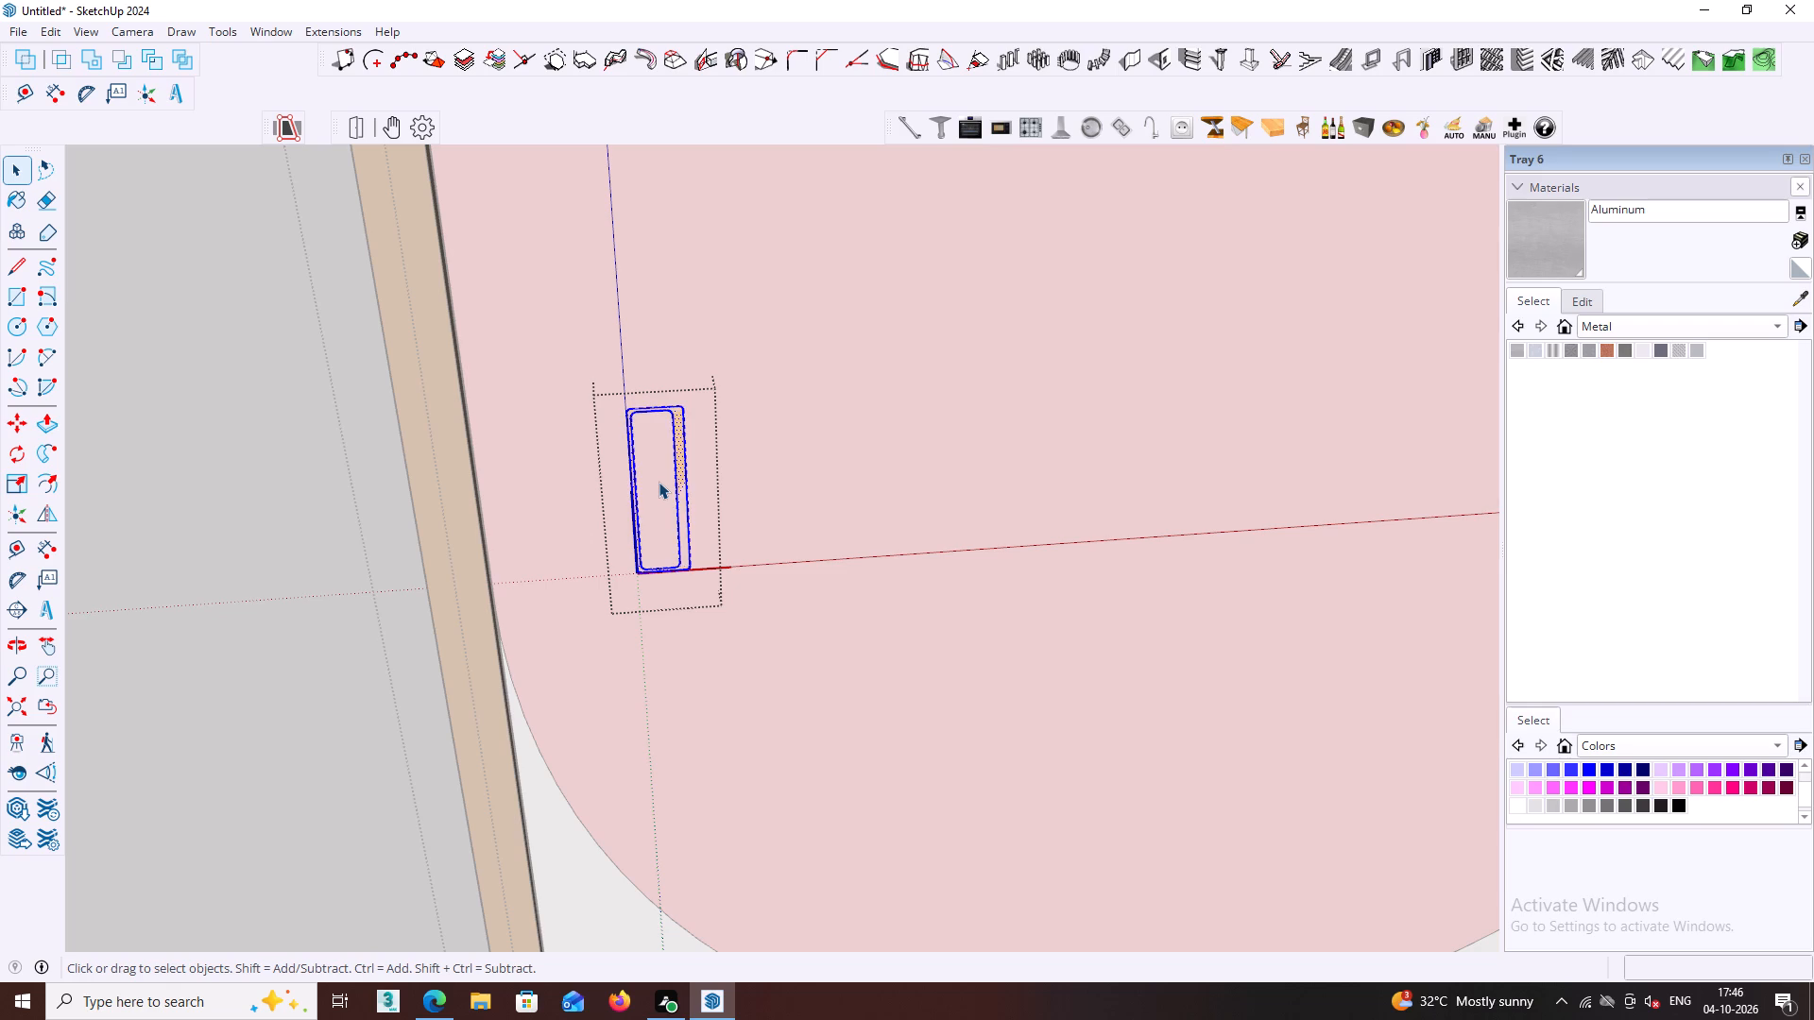
click(659, 482)
triple_click(659, 482)
middle_drag(670, 474, 727, 471)
scroll(658, 474, up, 5)
middle_drag(635, 471, 879, 455)
right_click(606, 496)
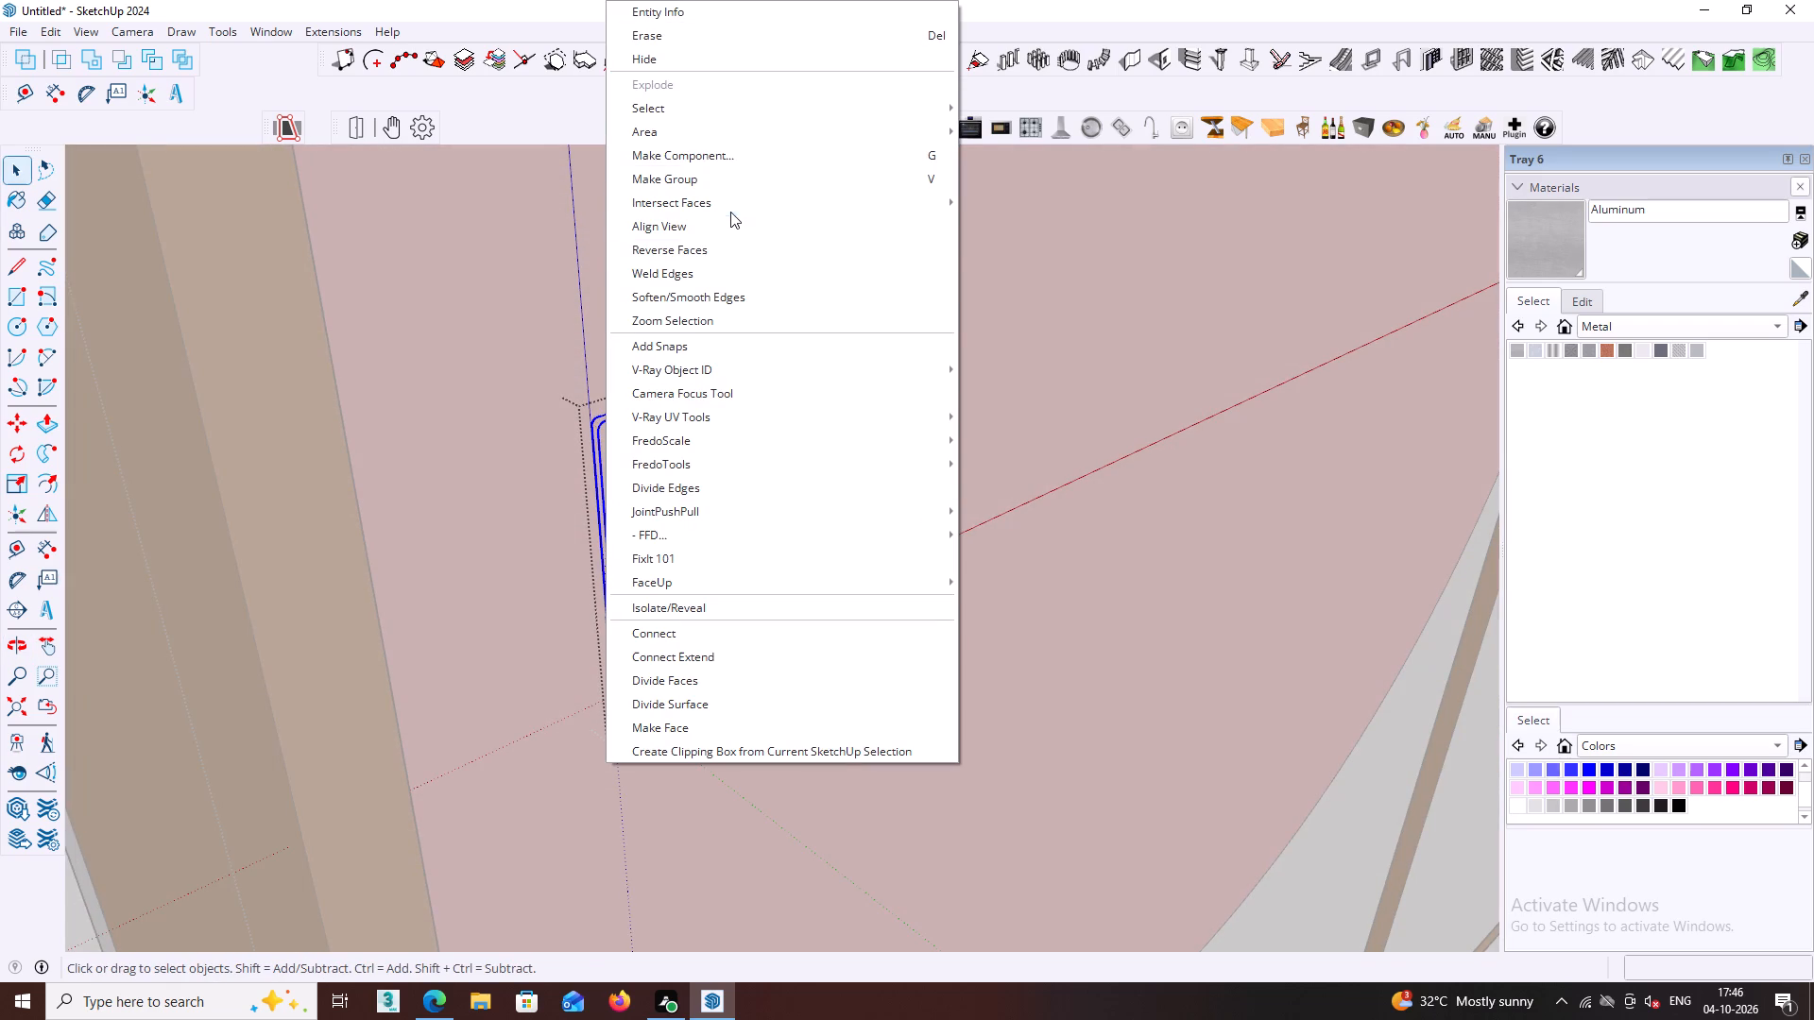
click(727, 180)
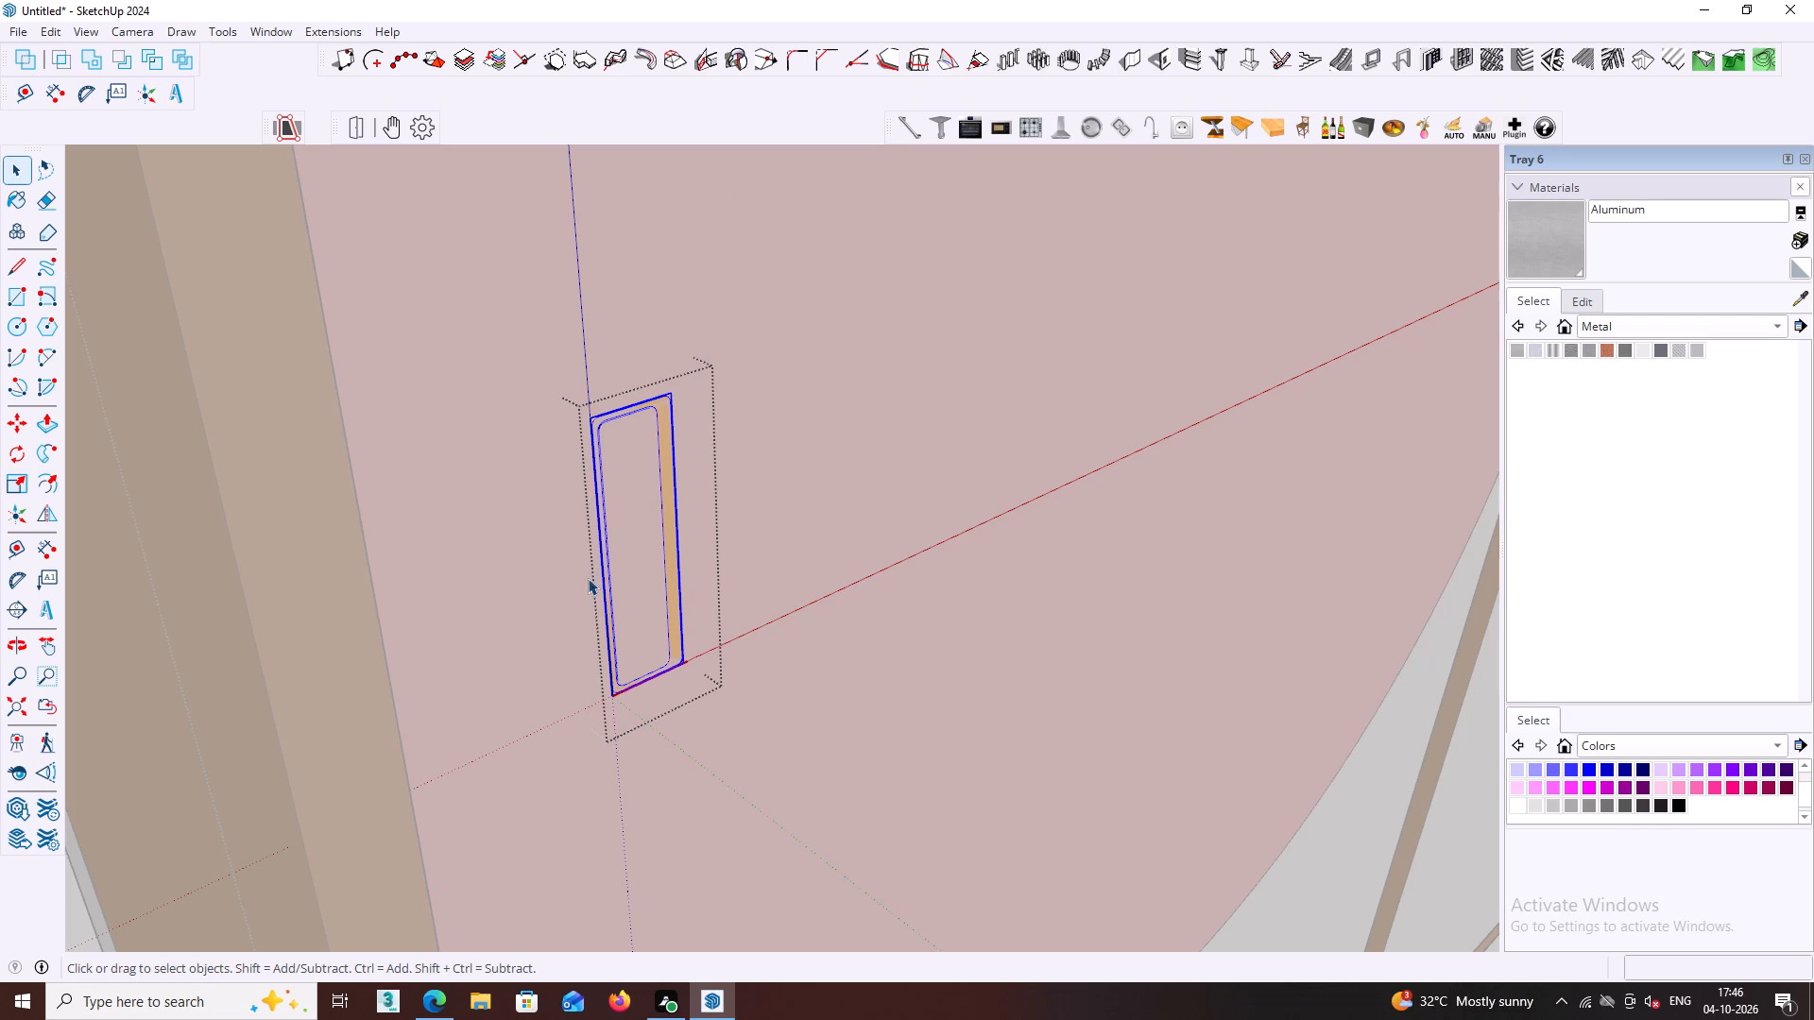
Intersect the grouped handle geometry with the model and leave the handle component.
click(611, 554)
right_click(617, 547)
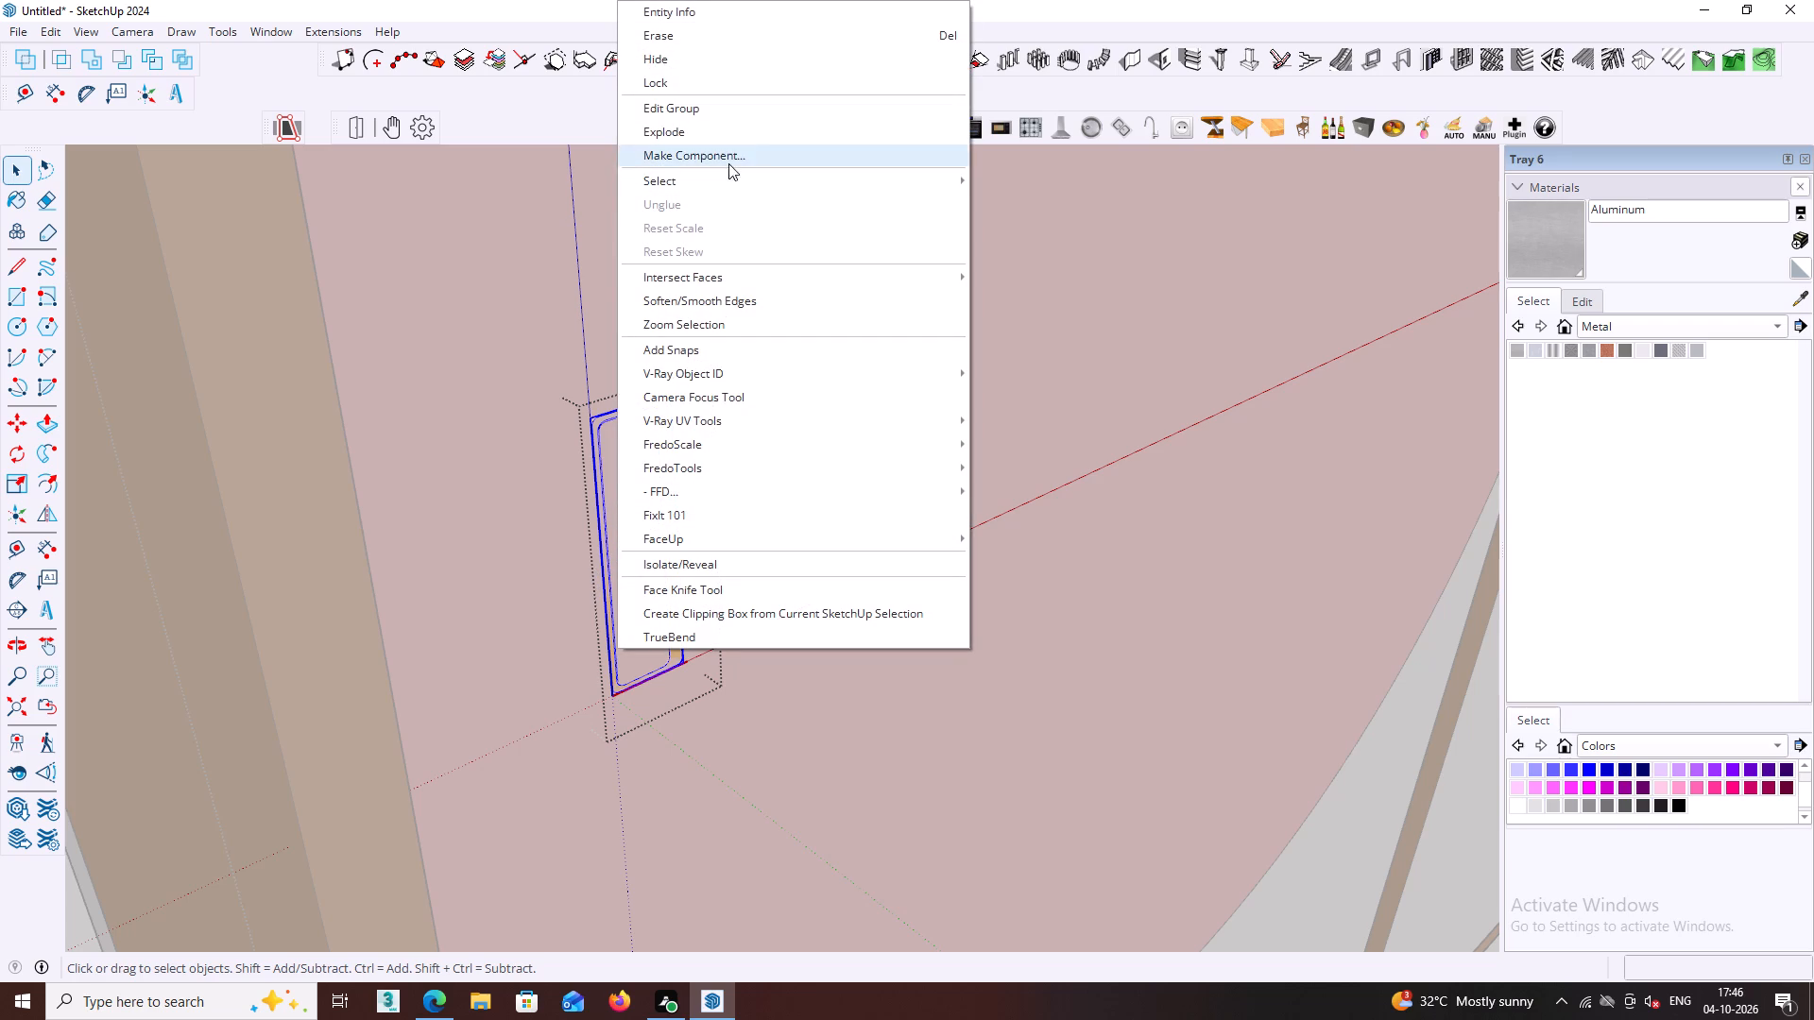
click(704, 267)
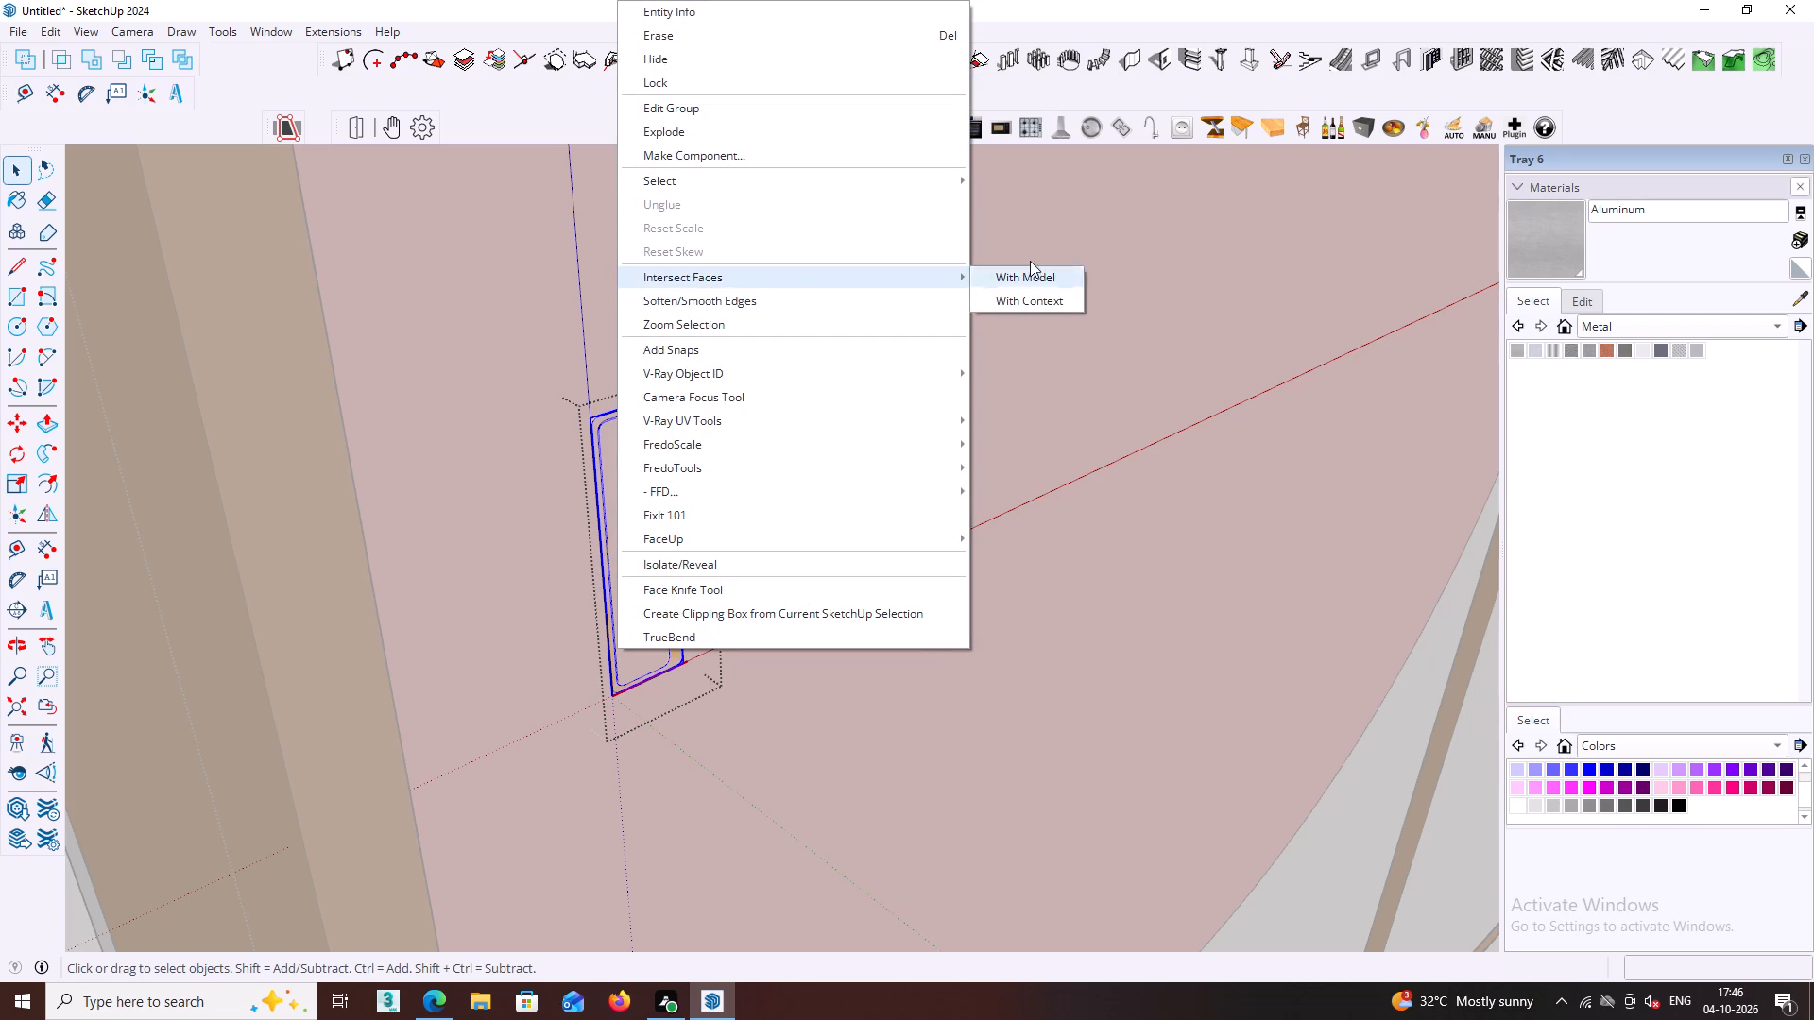
click(1031, 258)
click(625, 510)
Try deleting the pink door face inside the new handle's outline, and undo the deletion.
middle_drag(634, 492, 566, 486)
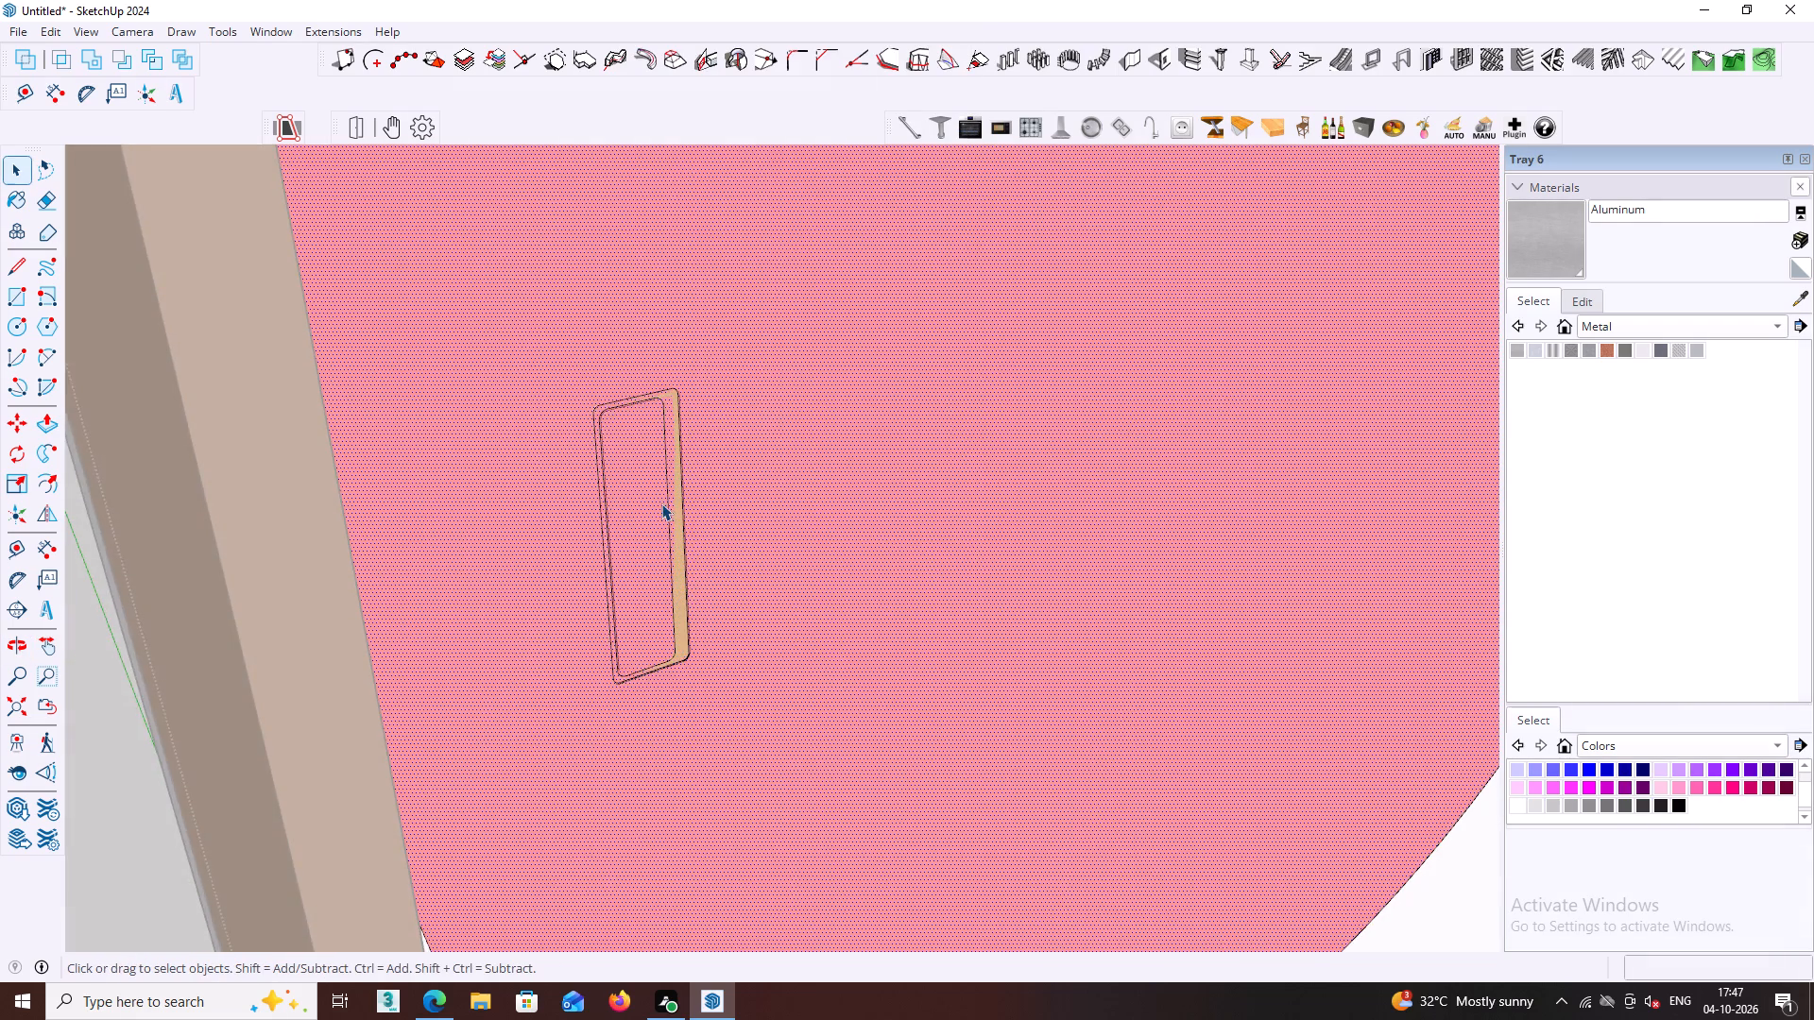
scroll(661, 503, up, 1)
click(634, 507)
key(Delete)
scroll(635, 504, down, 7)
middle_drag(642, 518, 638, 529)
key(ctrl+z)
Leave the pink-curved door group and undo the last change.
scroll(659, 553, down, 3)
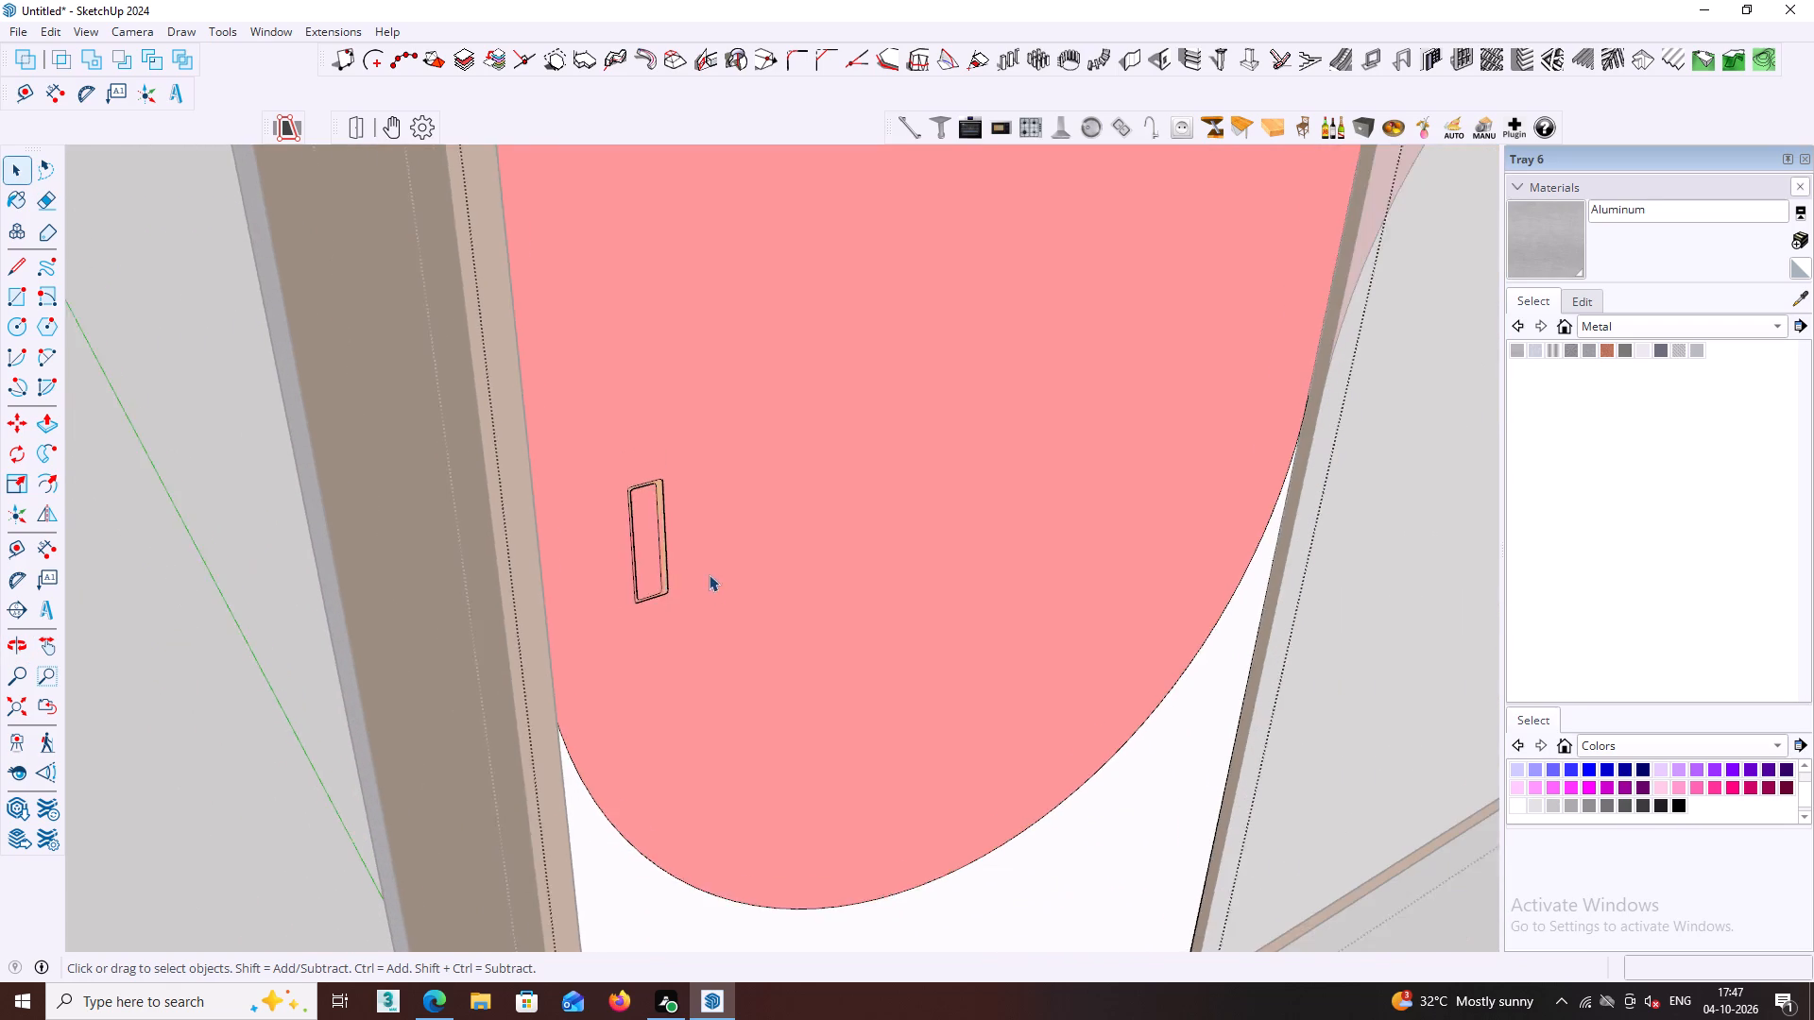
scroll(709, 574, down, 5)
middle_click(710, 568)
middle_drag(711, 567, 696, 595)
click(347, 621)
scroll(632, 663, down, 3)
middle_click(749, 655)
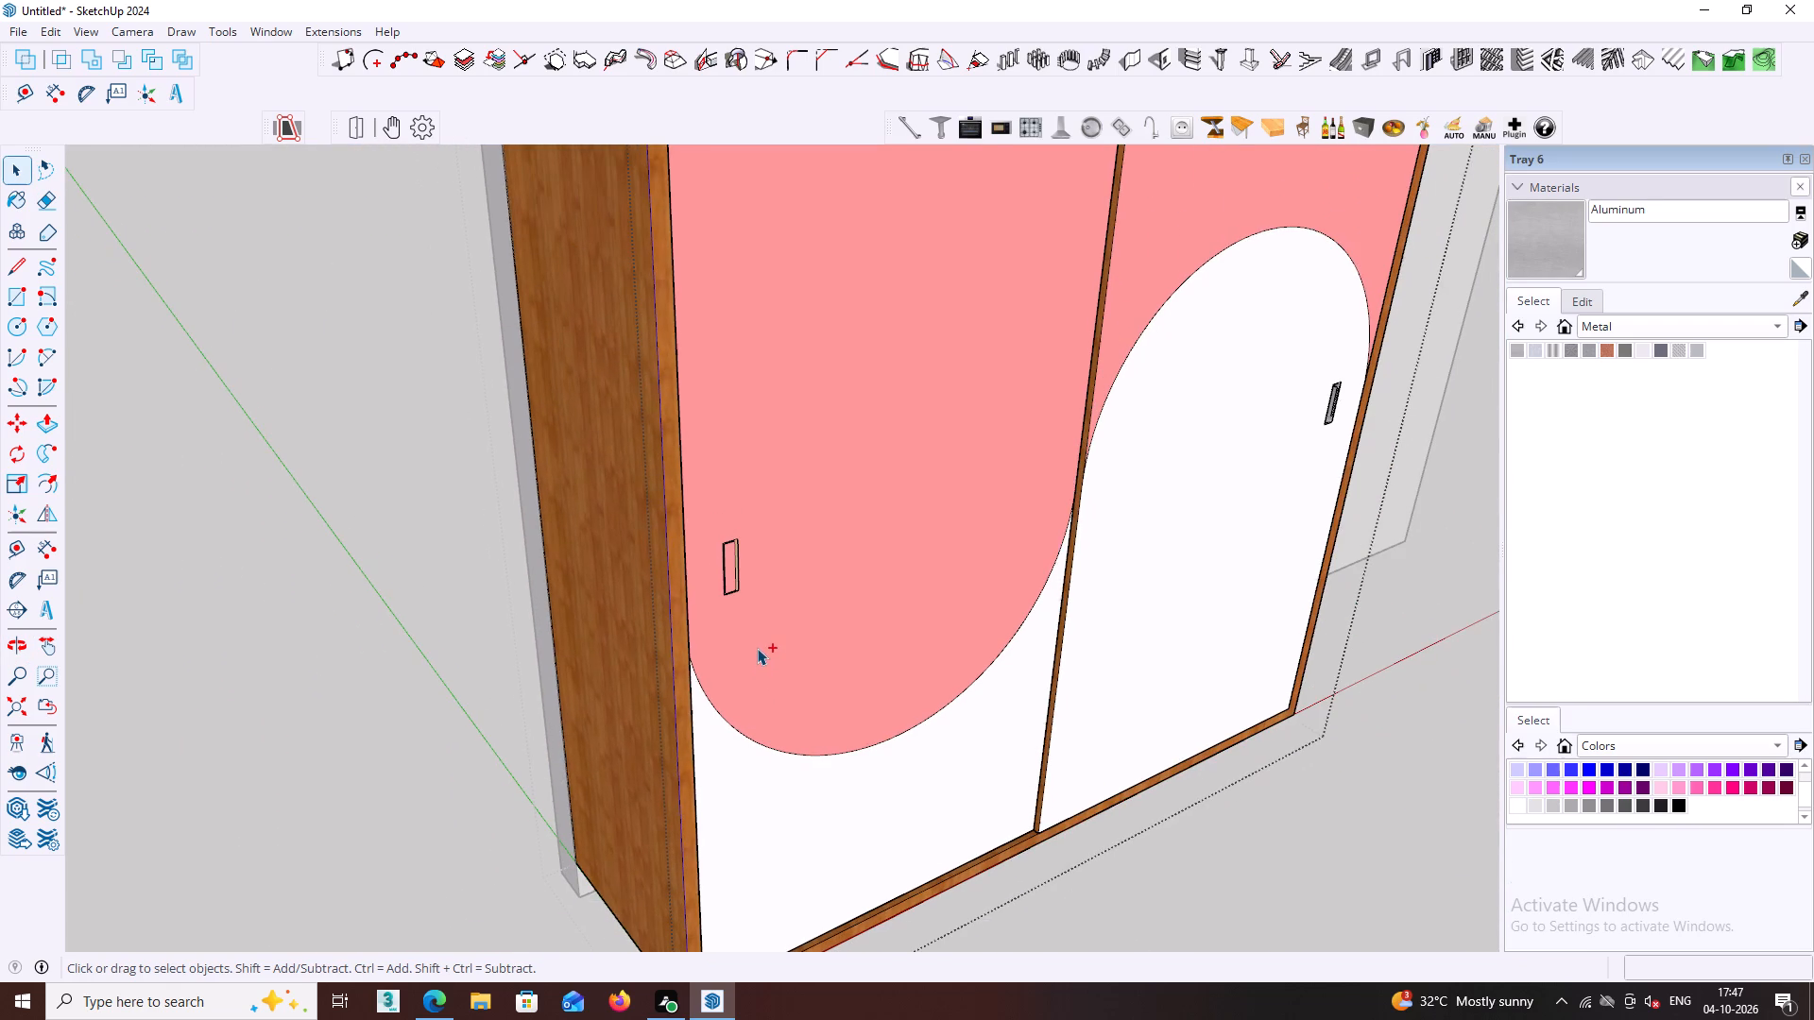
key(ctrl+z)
Undo the recent edits to the handle on the pink-curved door, back through its placement.
click(741, 569)
scroll(733, 568, up, 2)
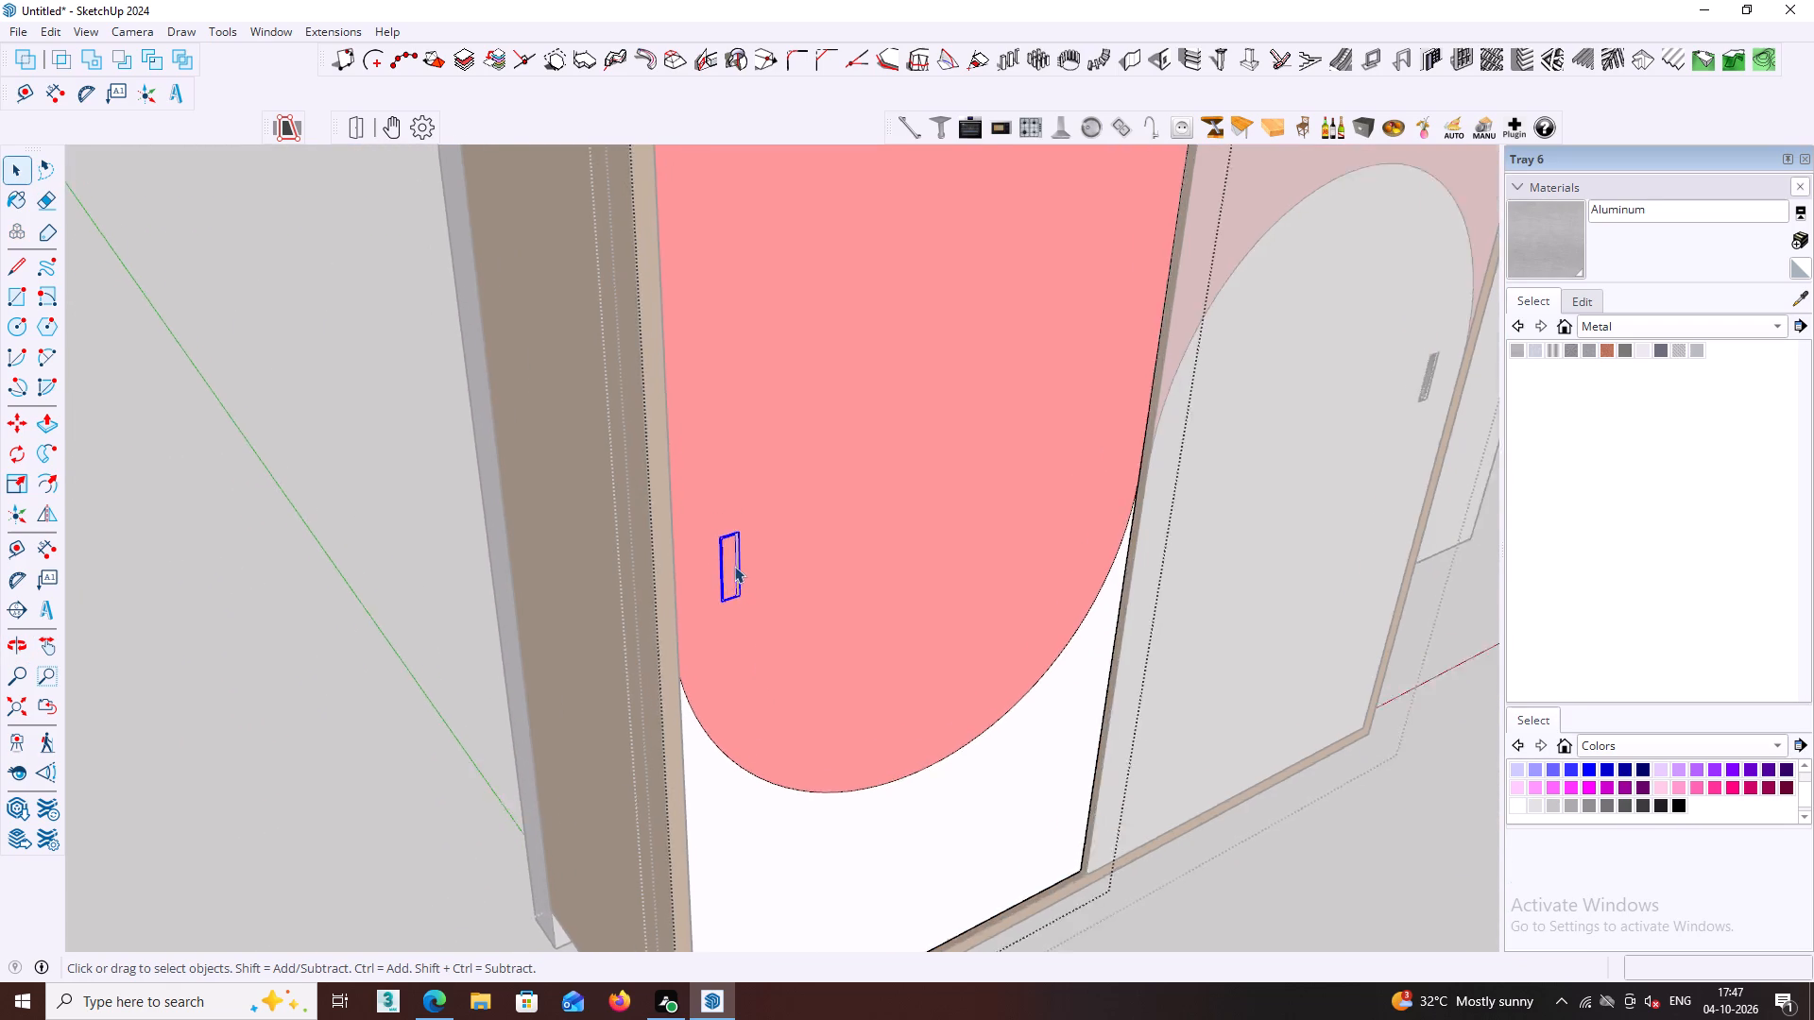
scroll(734, 566, up, 1)
middle_drag(734, 566, 622, 567)
scroll(678, 560, up, 7)
double_click(477, 548)
click(469, 552)
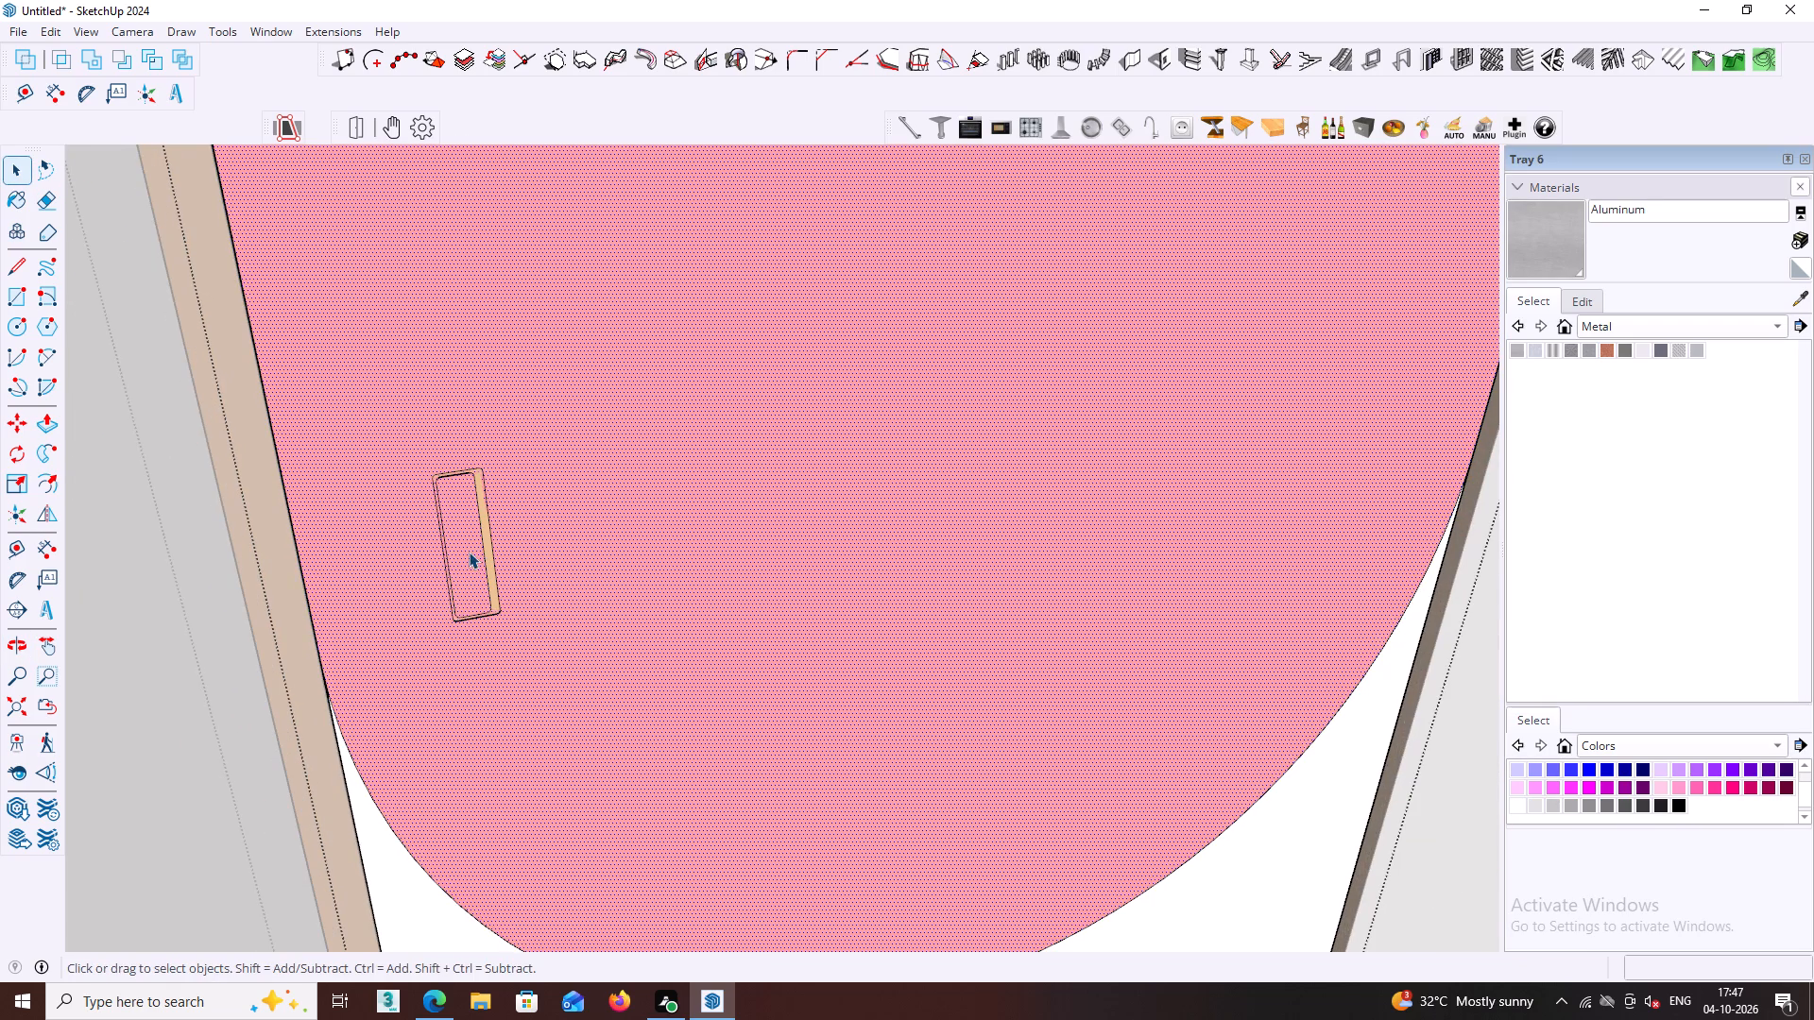
key(ctrl+z)
key(ctrl+z)
key(ctrl+z)
key(ctrl+z)
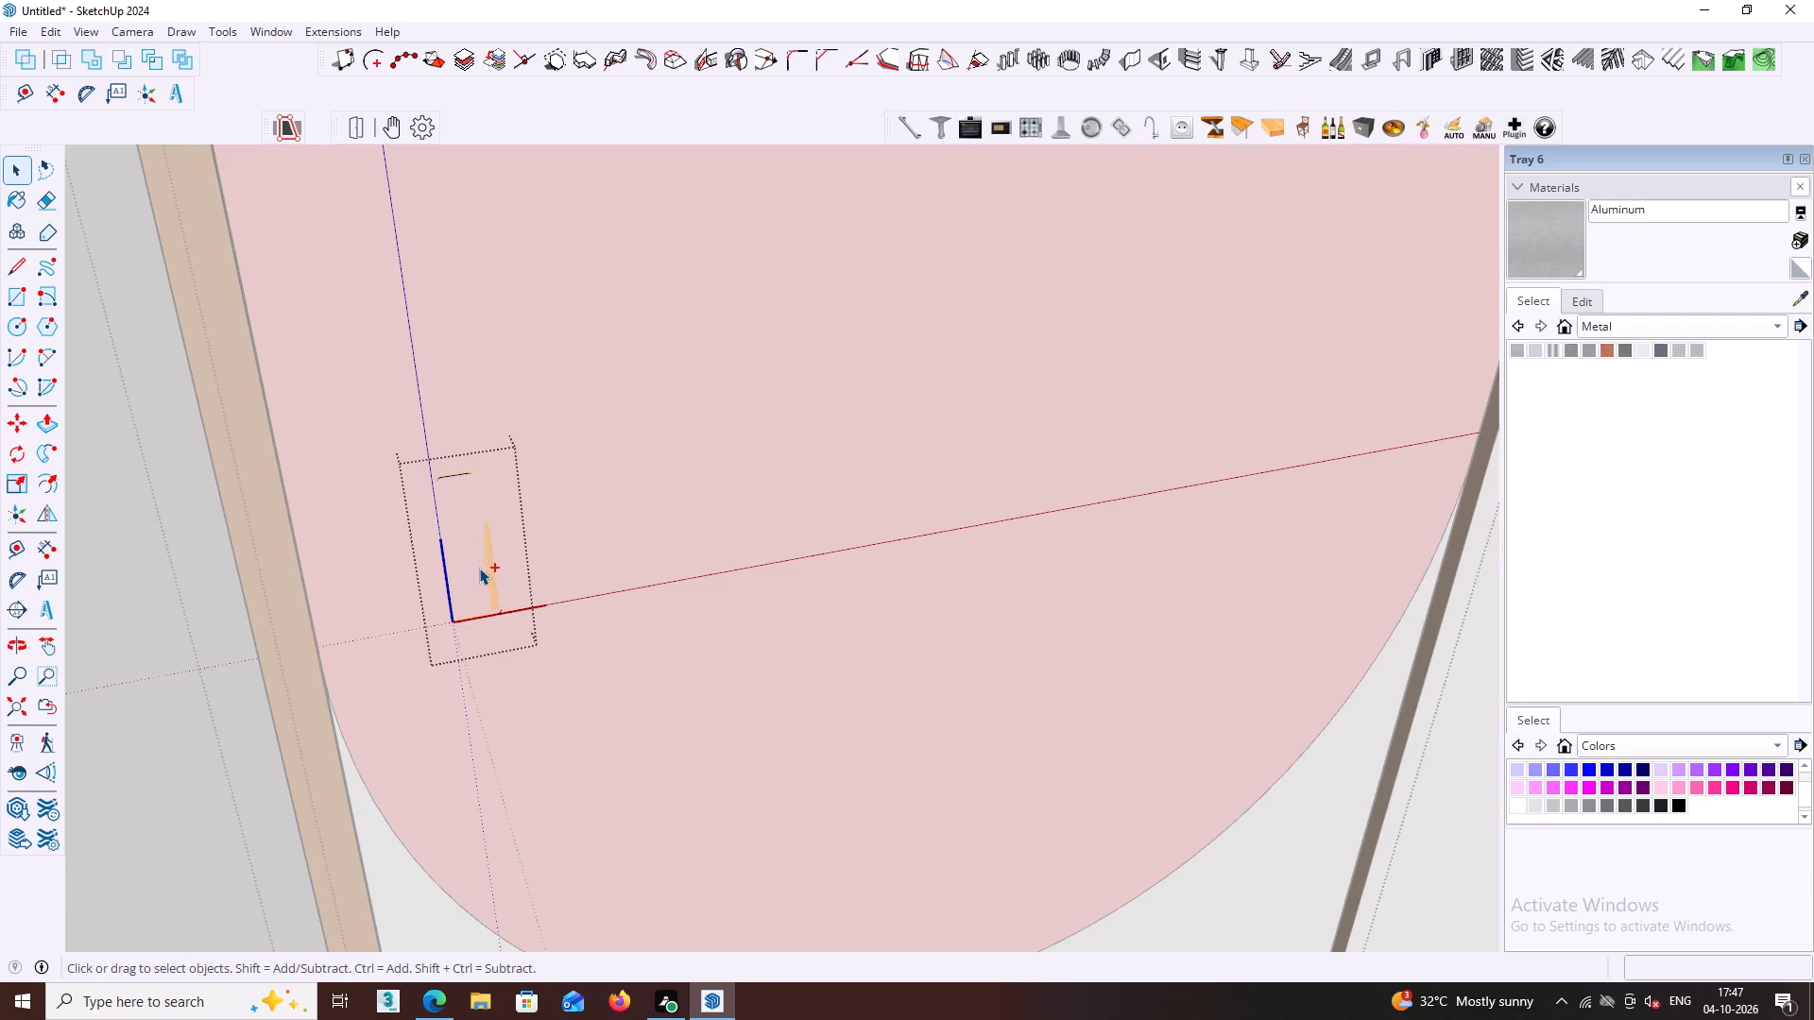
key(ctrl+z)
key(ctrl+z)
ctrl+scroll(478, 573, down, 13)
middle_click(496, 578)
middle_click(500, 590)
middle_click(539, 577)
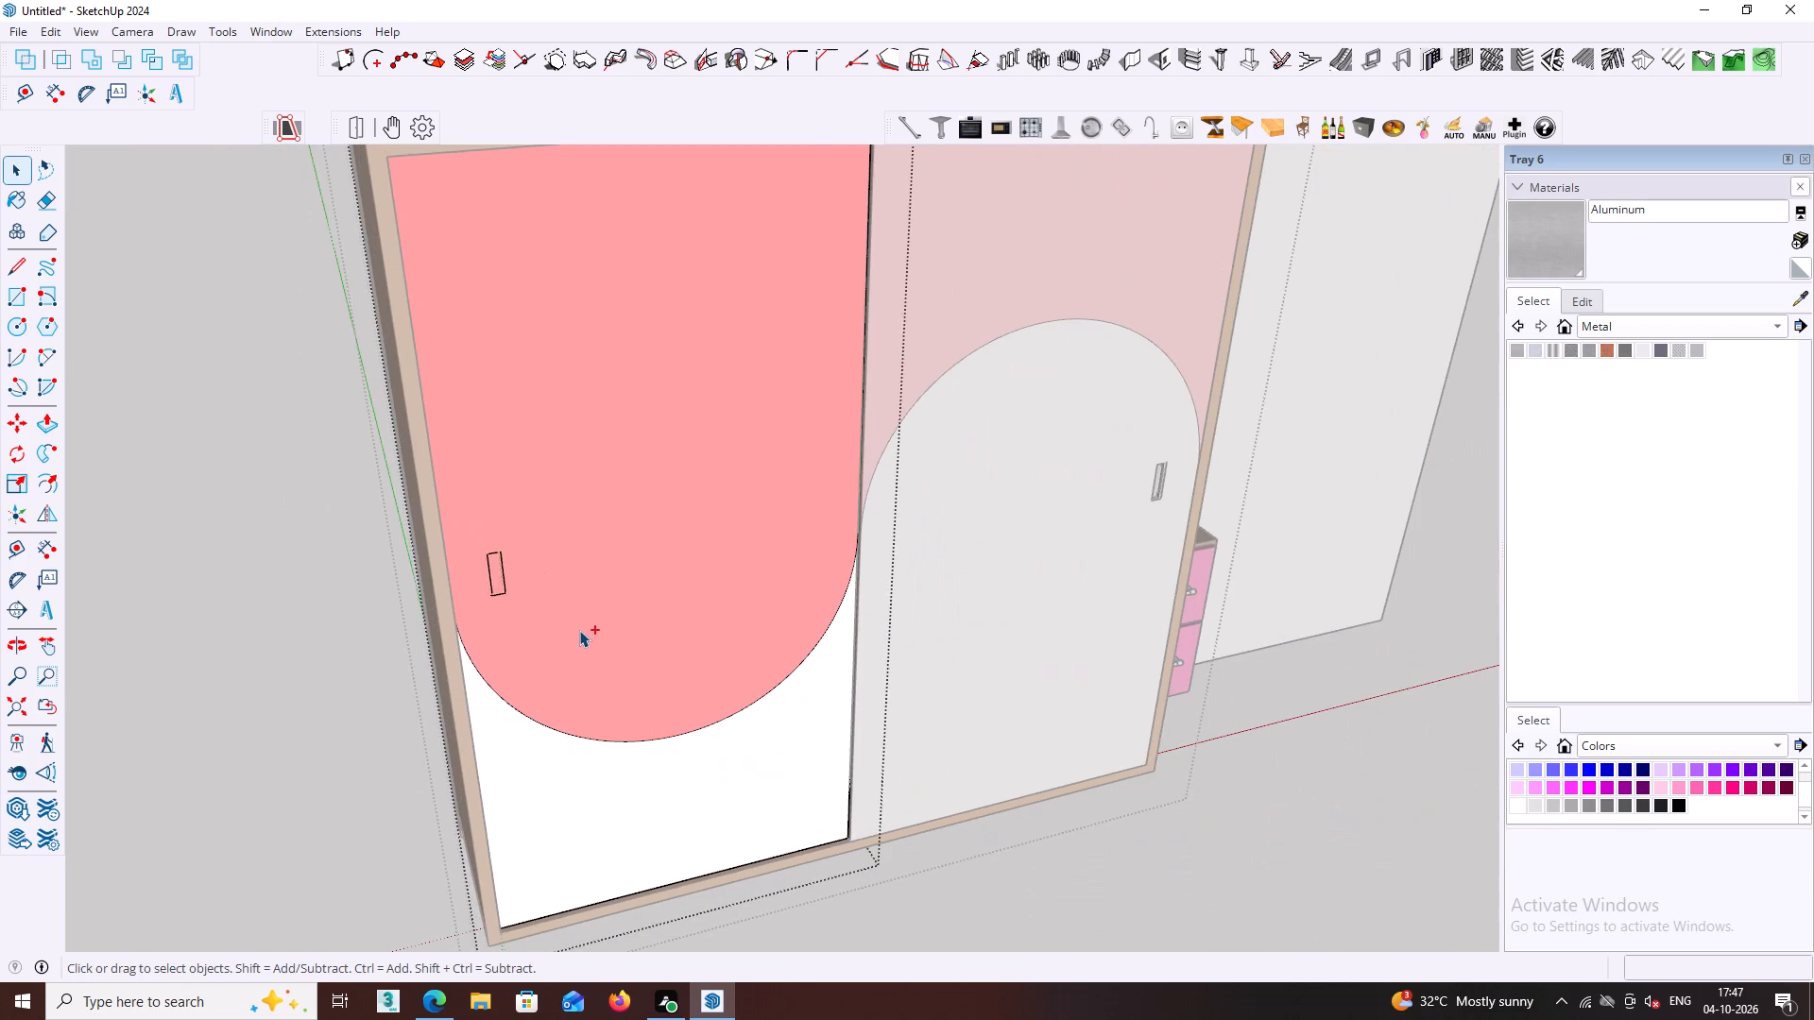
key(ctrl+z)
Download the "sliding door handle" model from 3D Warehouse and place it on the pink face of the pink-curved door, near its outer edge.
scroll(582, 630, down, 2)
drag(1268, 662, 1272, 672)
scroll(1259, 663, down, 1)
double_click(714, 482)
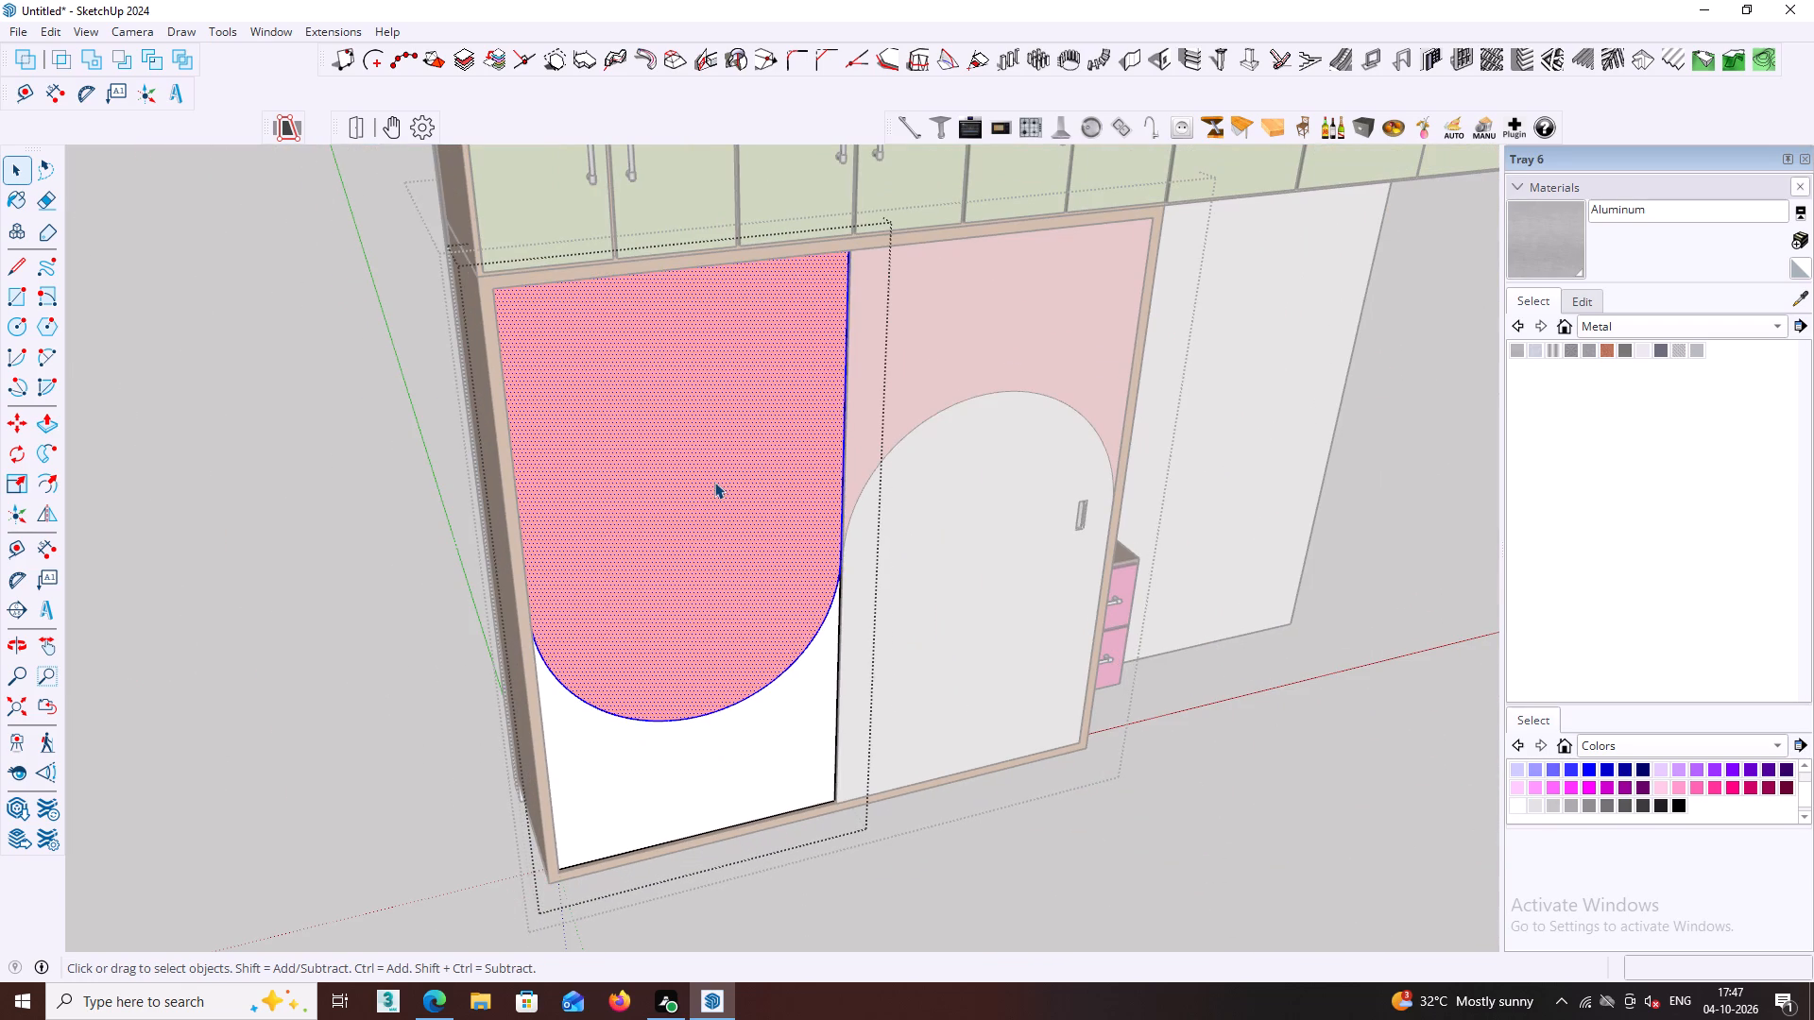
middle_drag(683, 534, 759, 494)
scroll(706, 530, up, 1)
click(687, 540)
middle_drag(684, 543, 664, 440)
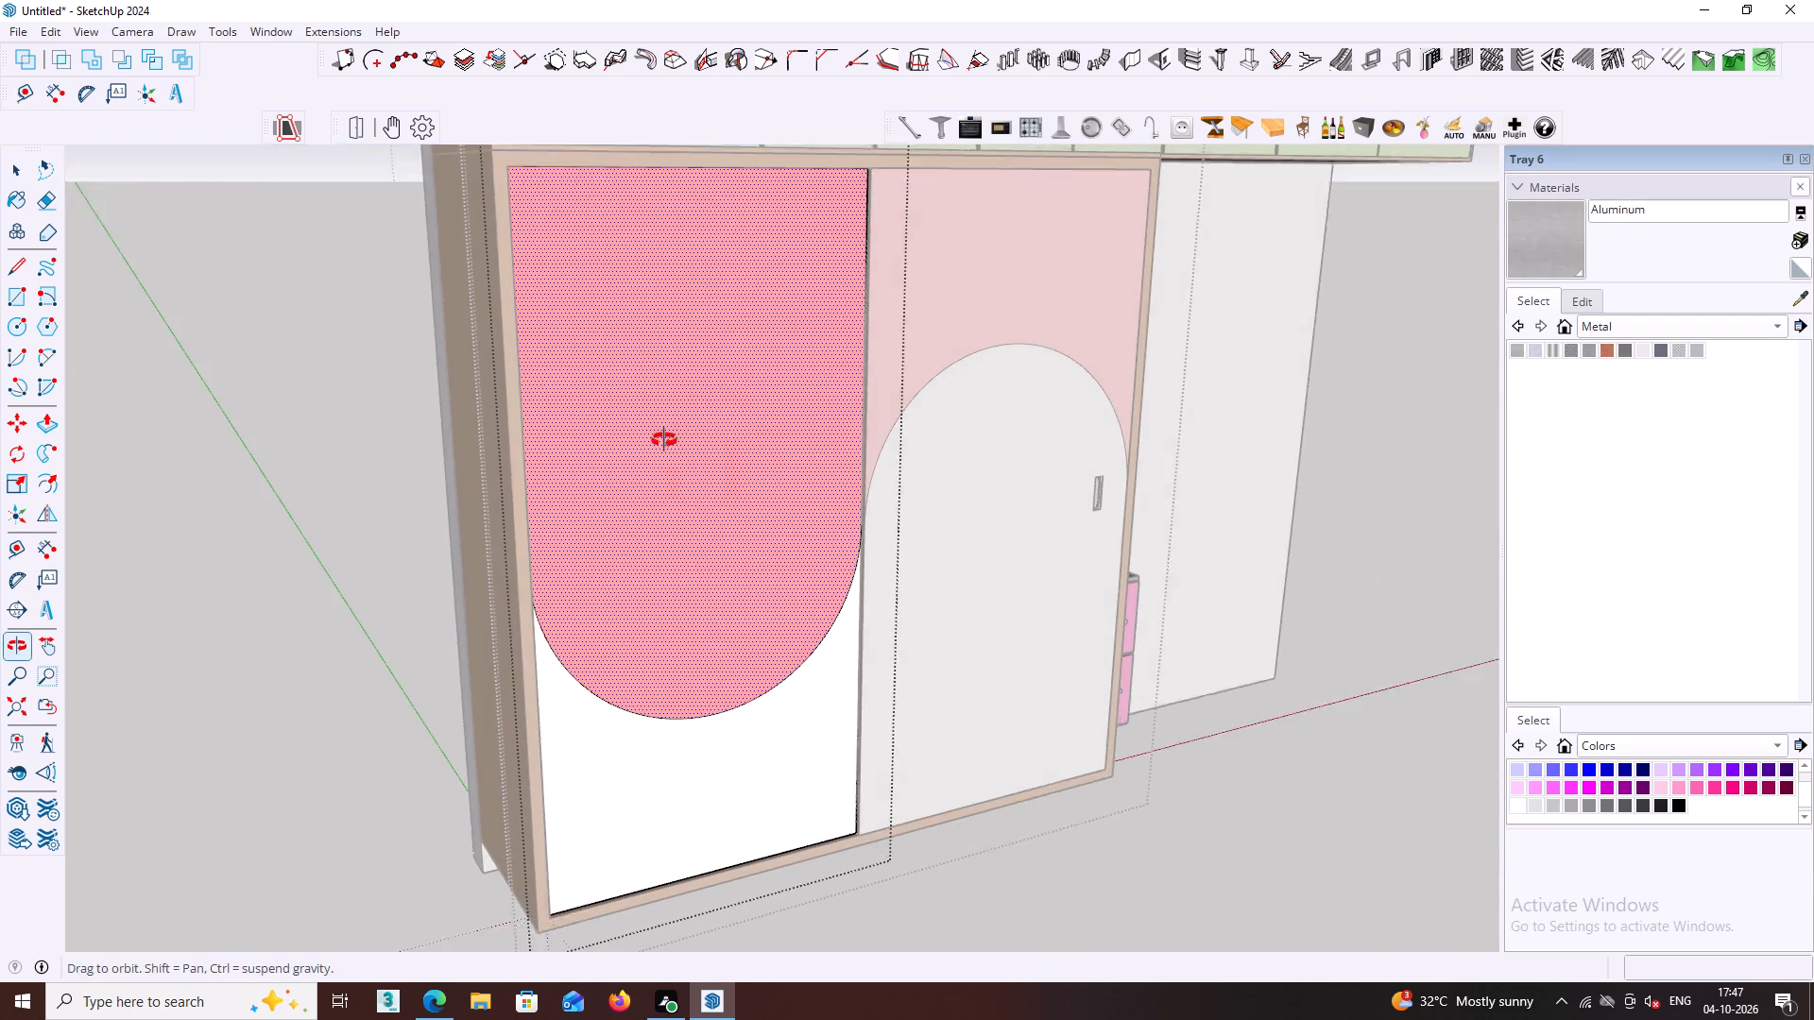
middle_drag(664, 440, 662, 437)
click(267, 38)
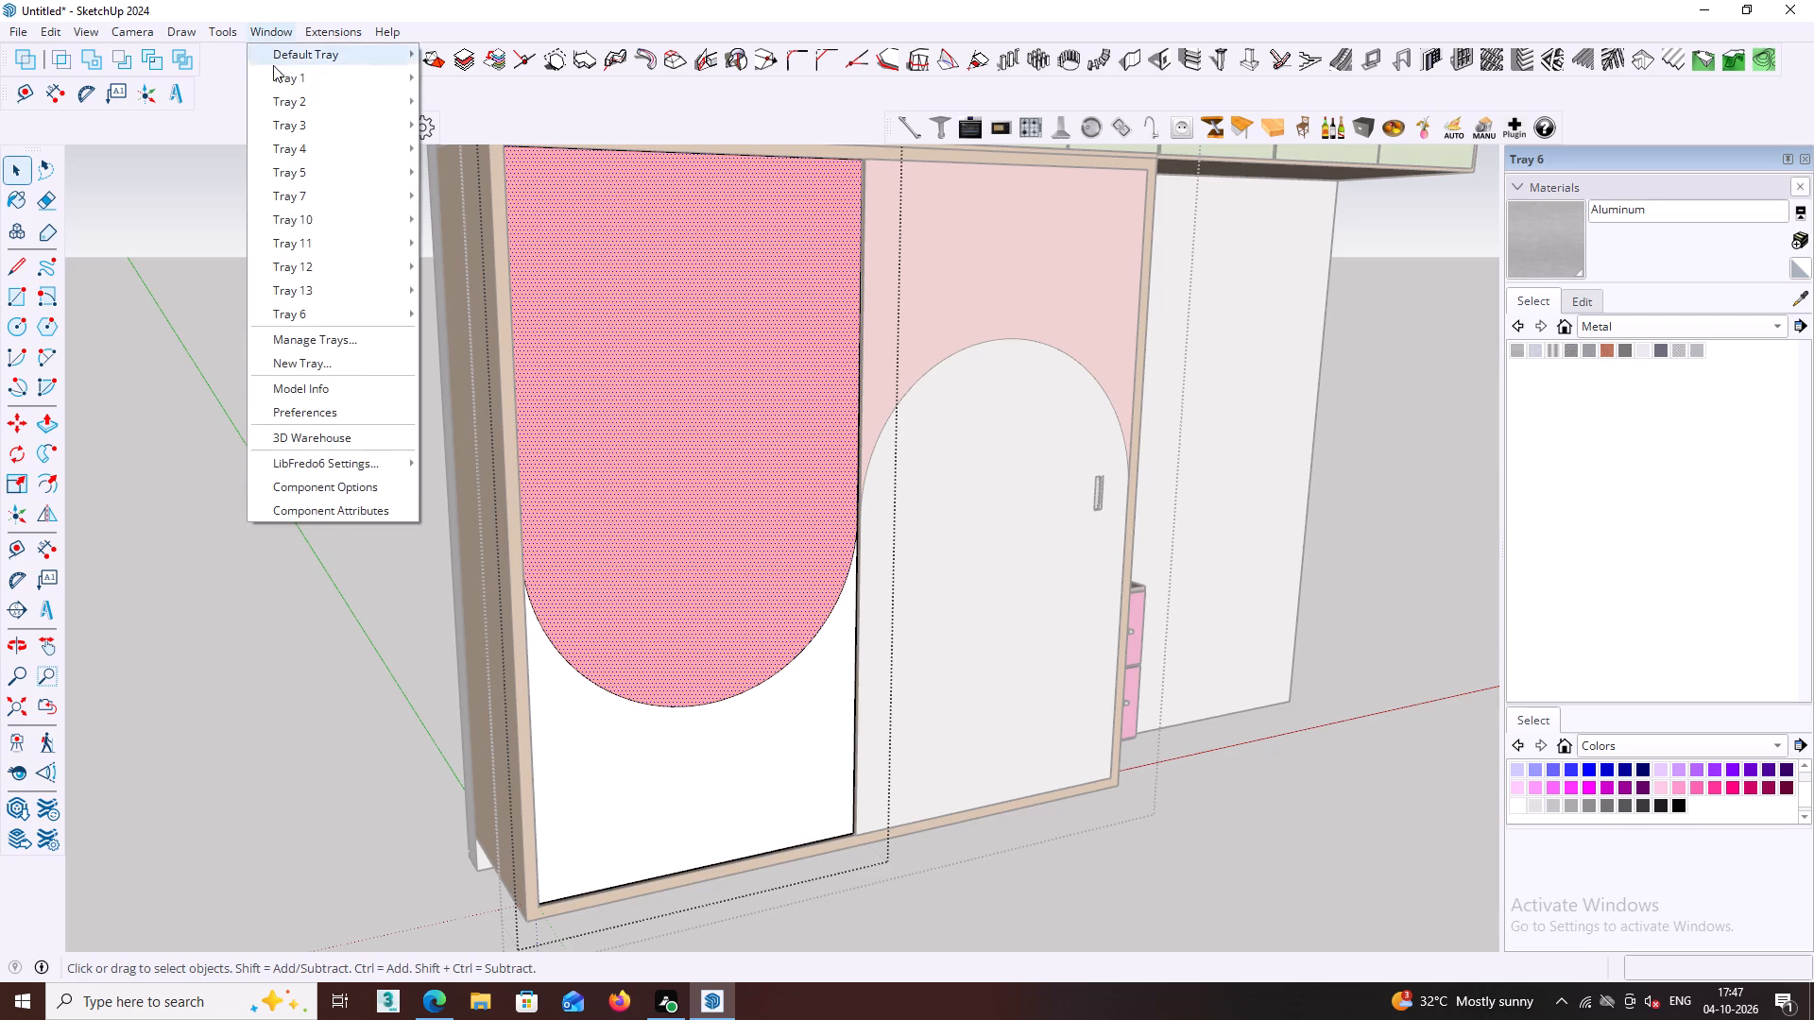
click(321, 433)
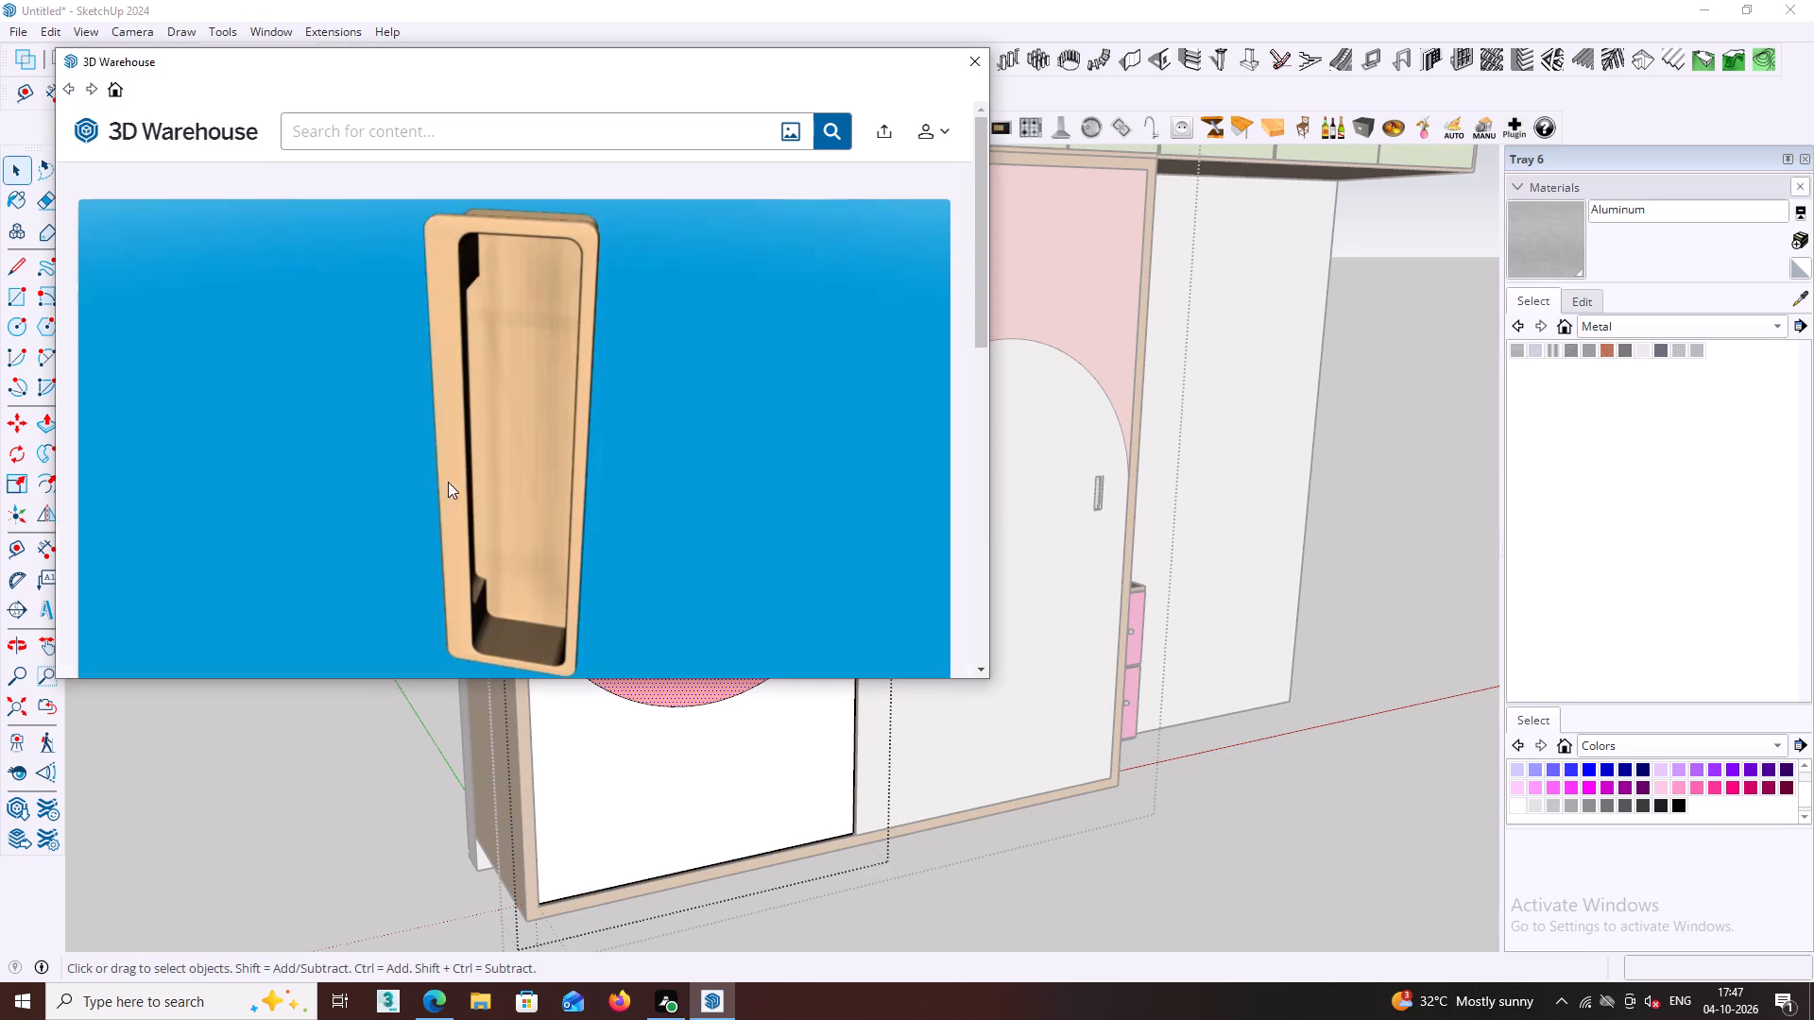
scroll(446, 471, down, 3)
click(830, 622)
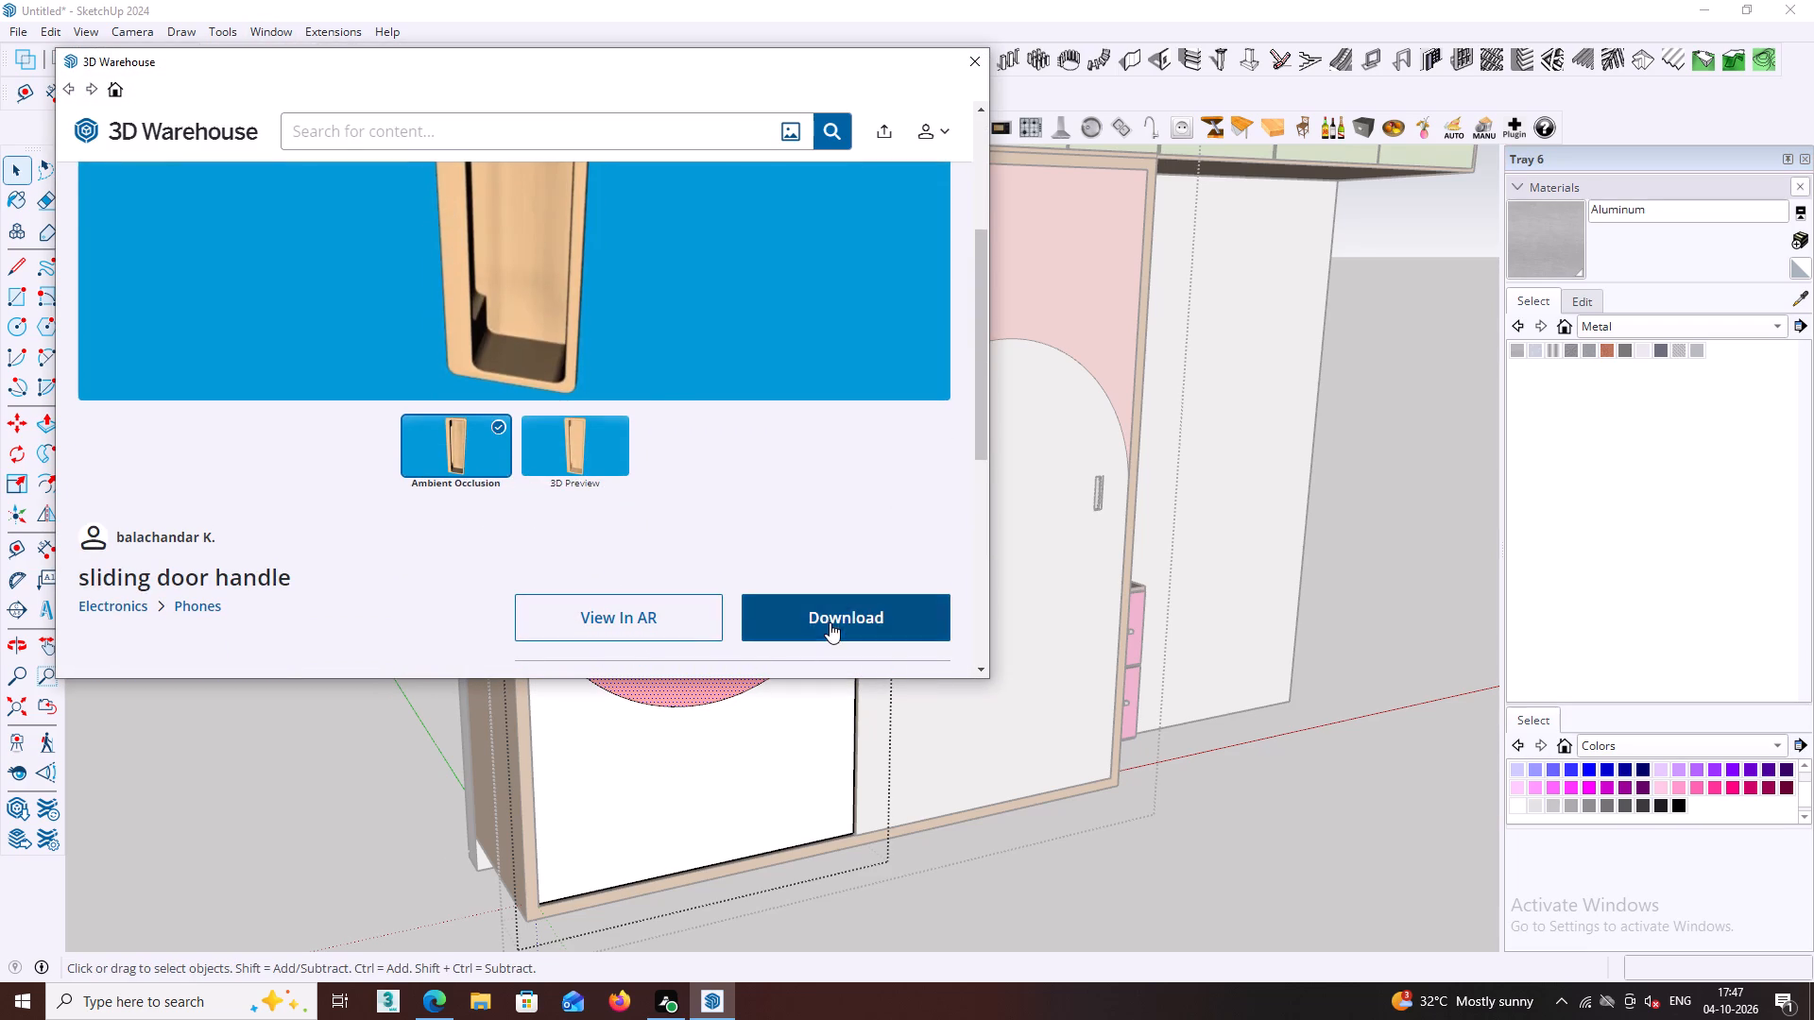
click(440, 389)
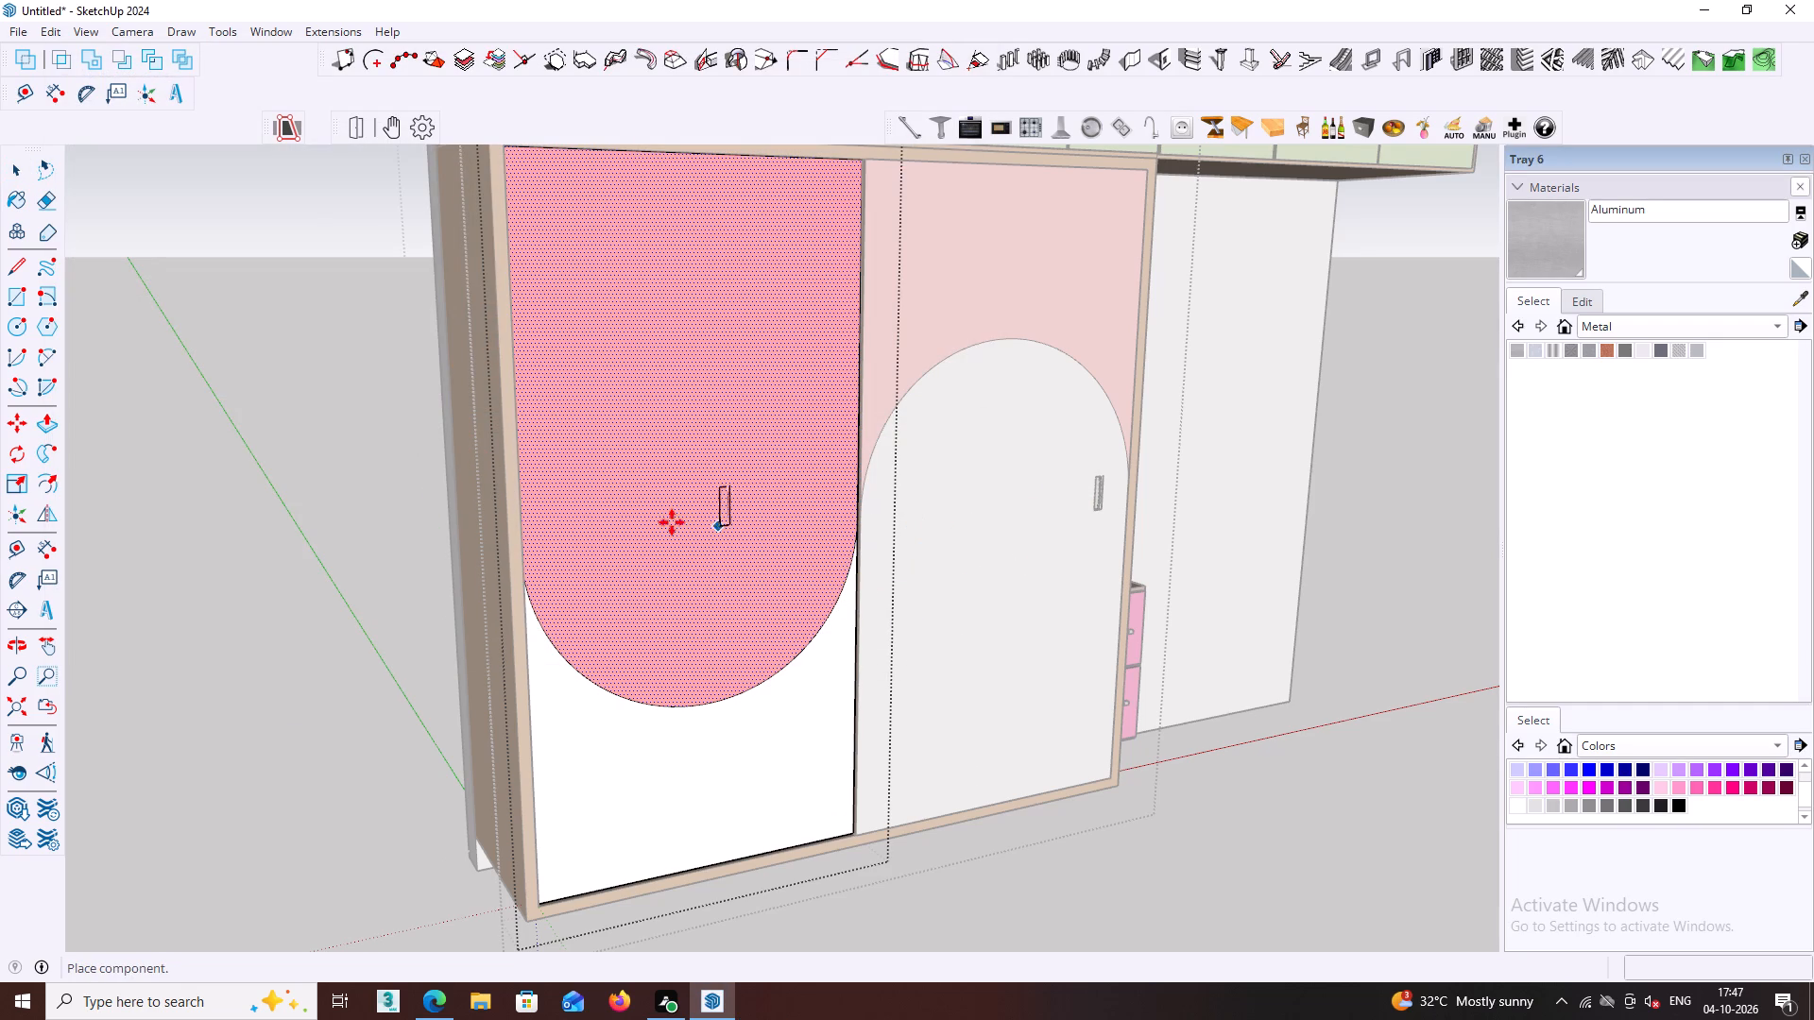
click(558, 540)
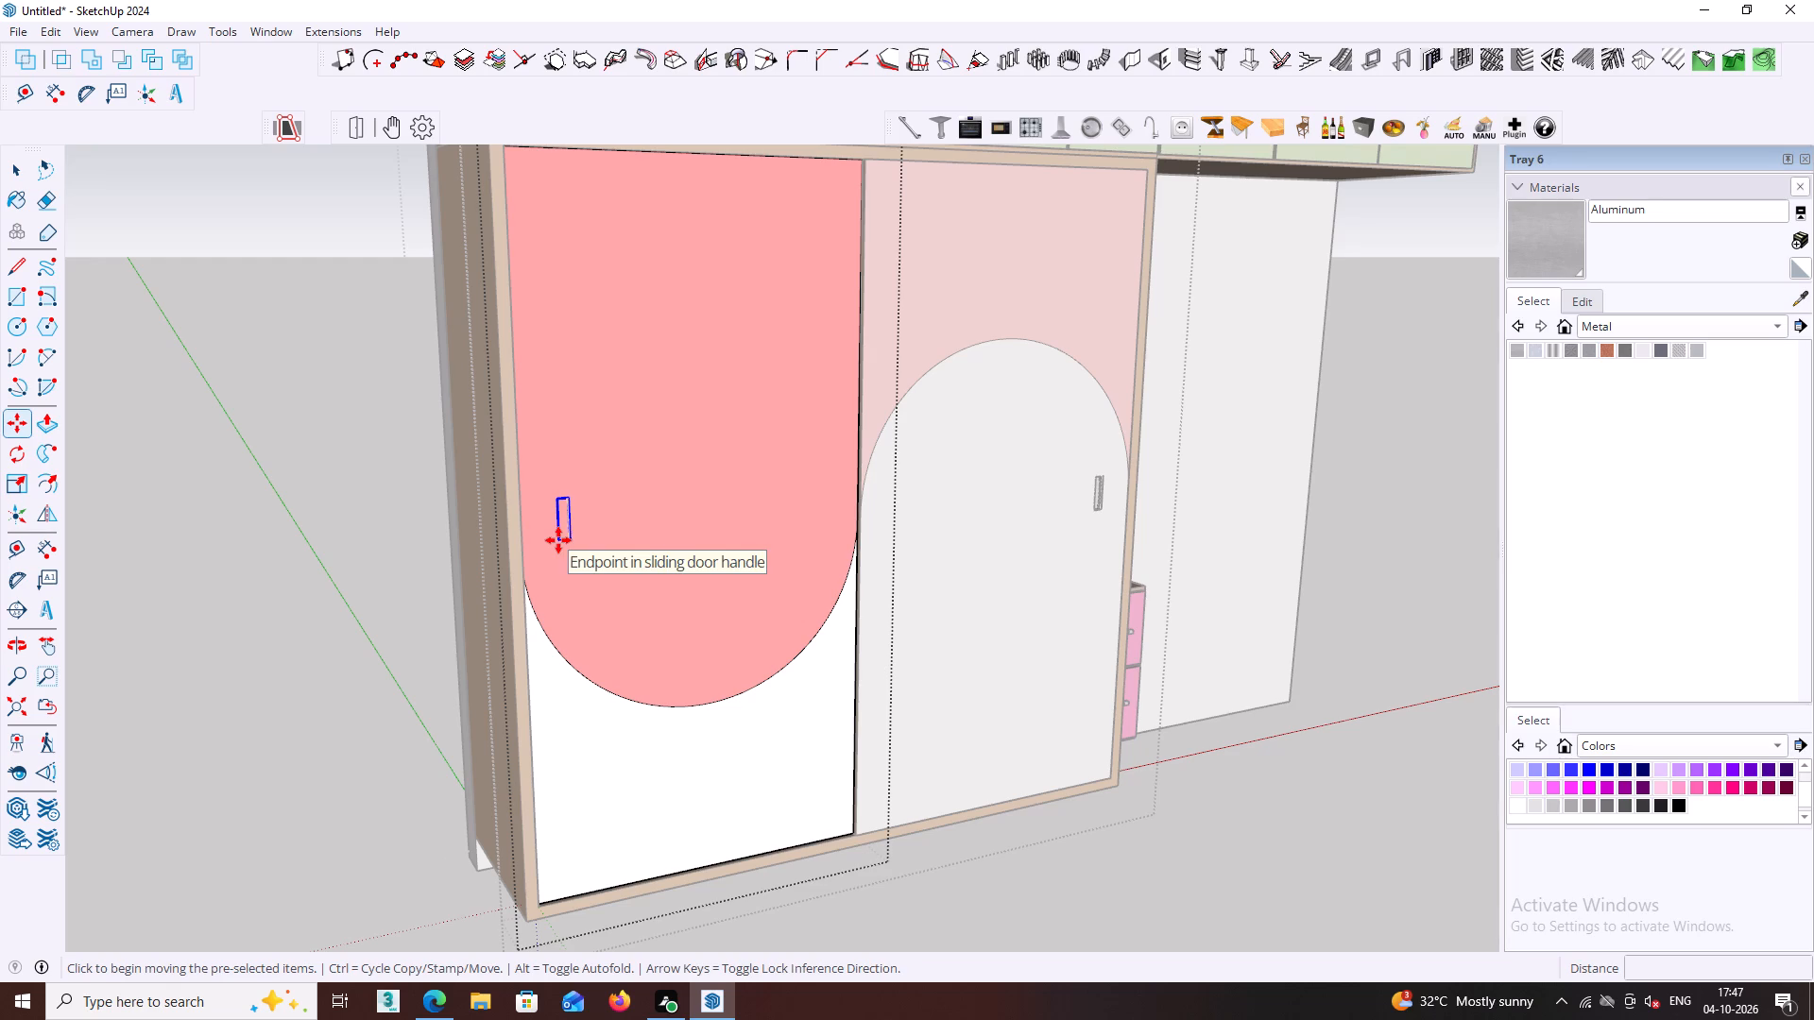
key(space)
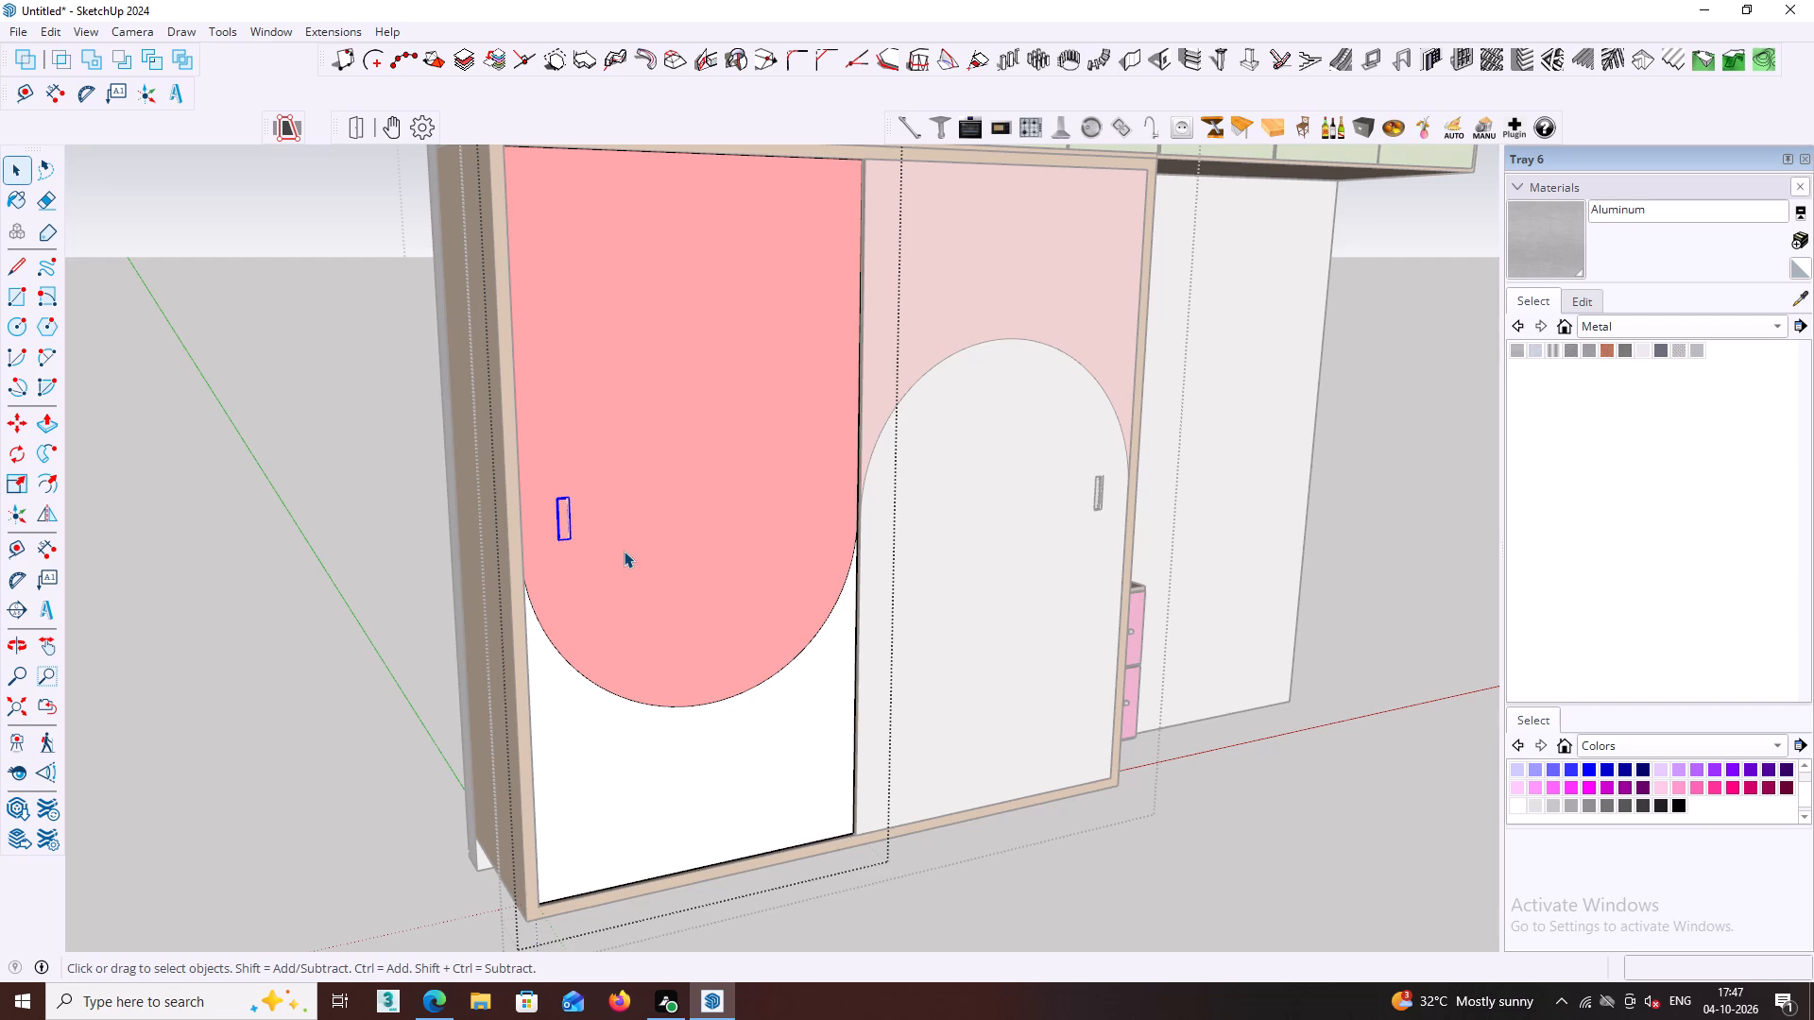
Intersect the placed handle component's faces with the model.
scroll(667, 473, up, 5)
scroll(504, 546, up, 2)
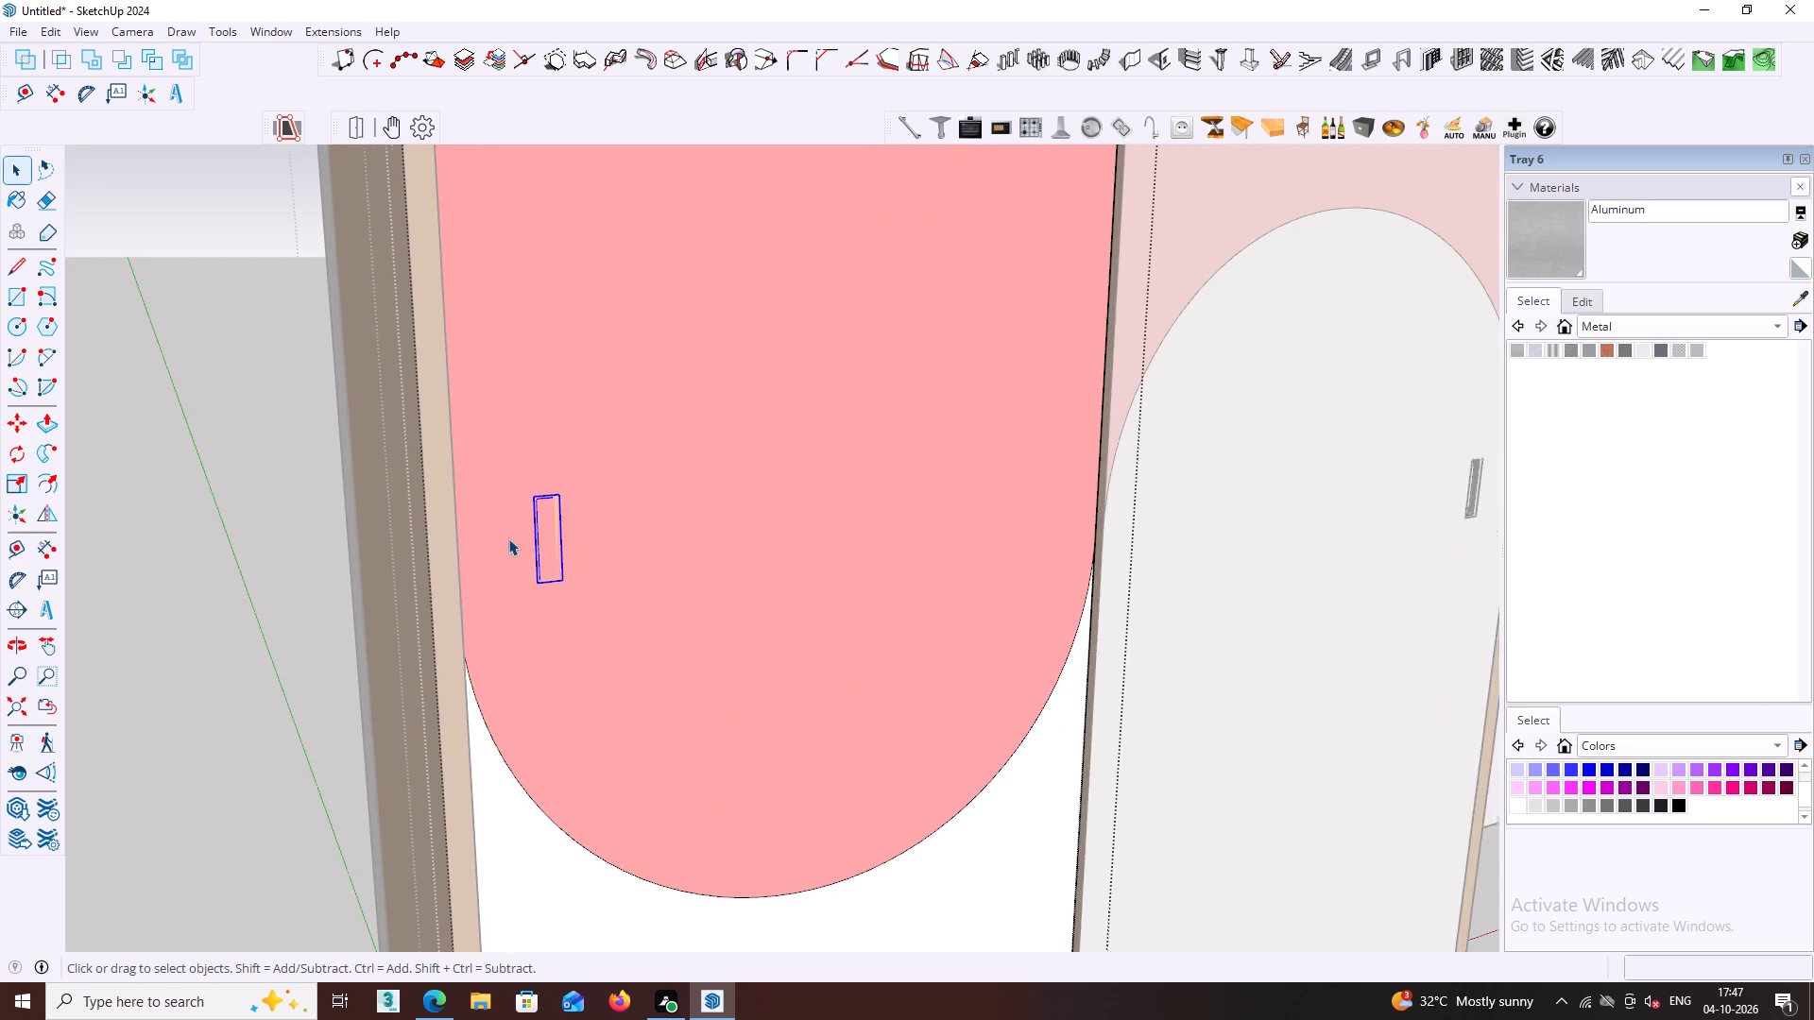
scroll(508, 538, up, 4)
click(552, 542)
scroll(556, 546, up, 2)
double_click(558, 544)
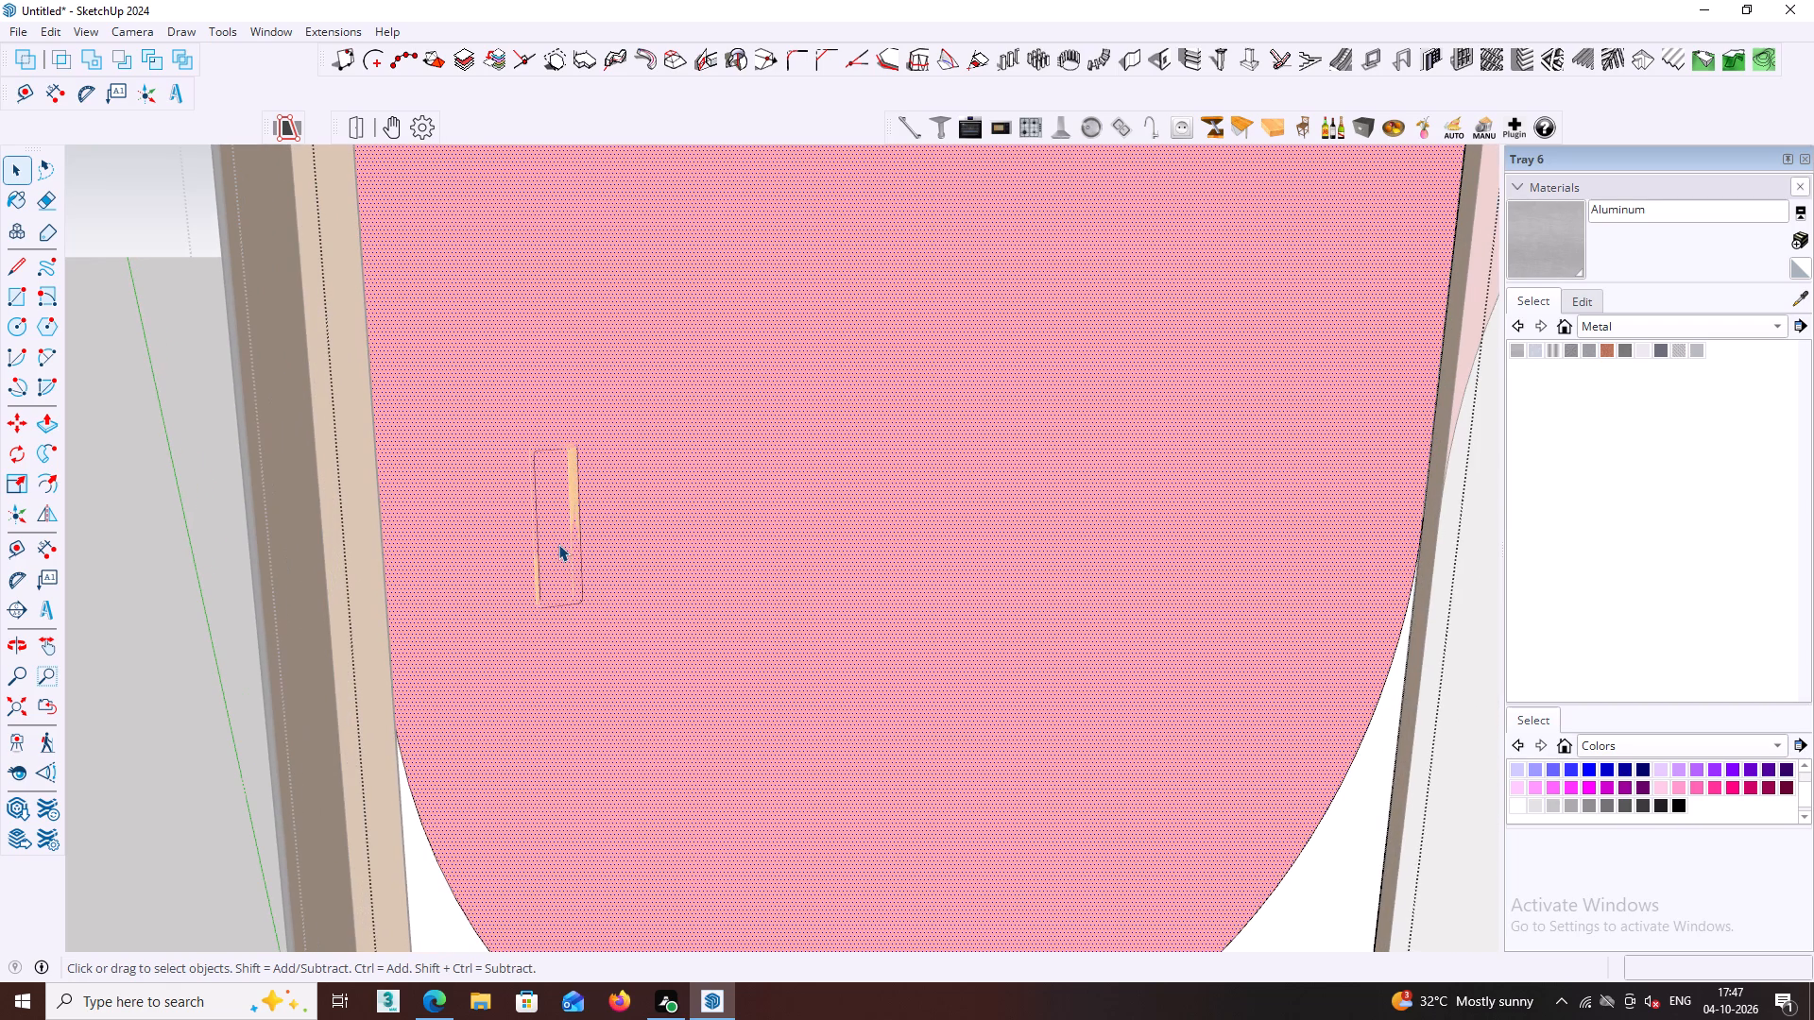
scroll(560, 550, up, 2)
middle_drag(561, 549, 515, 556)
scroll(566, 549, up, 3)
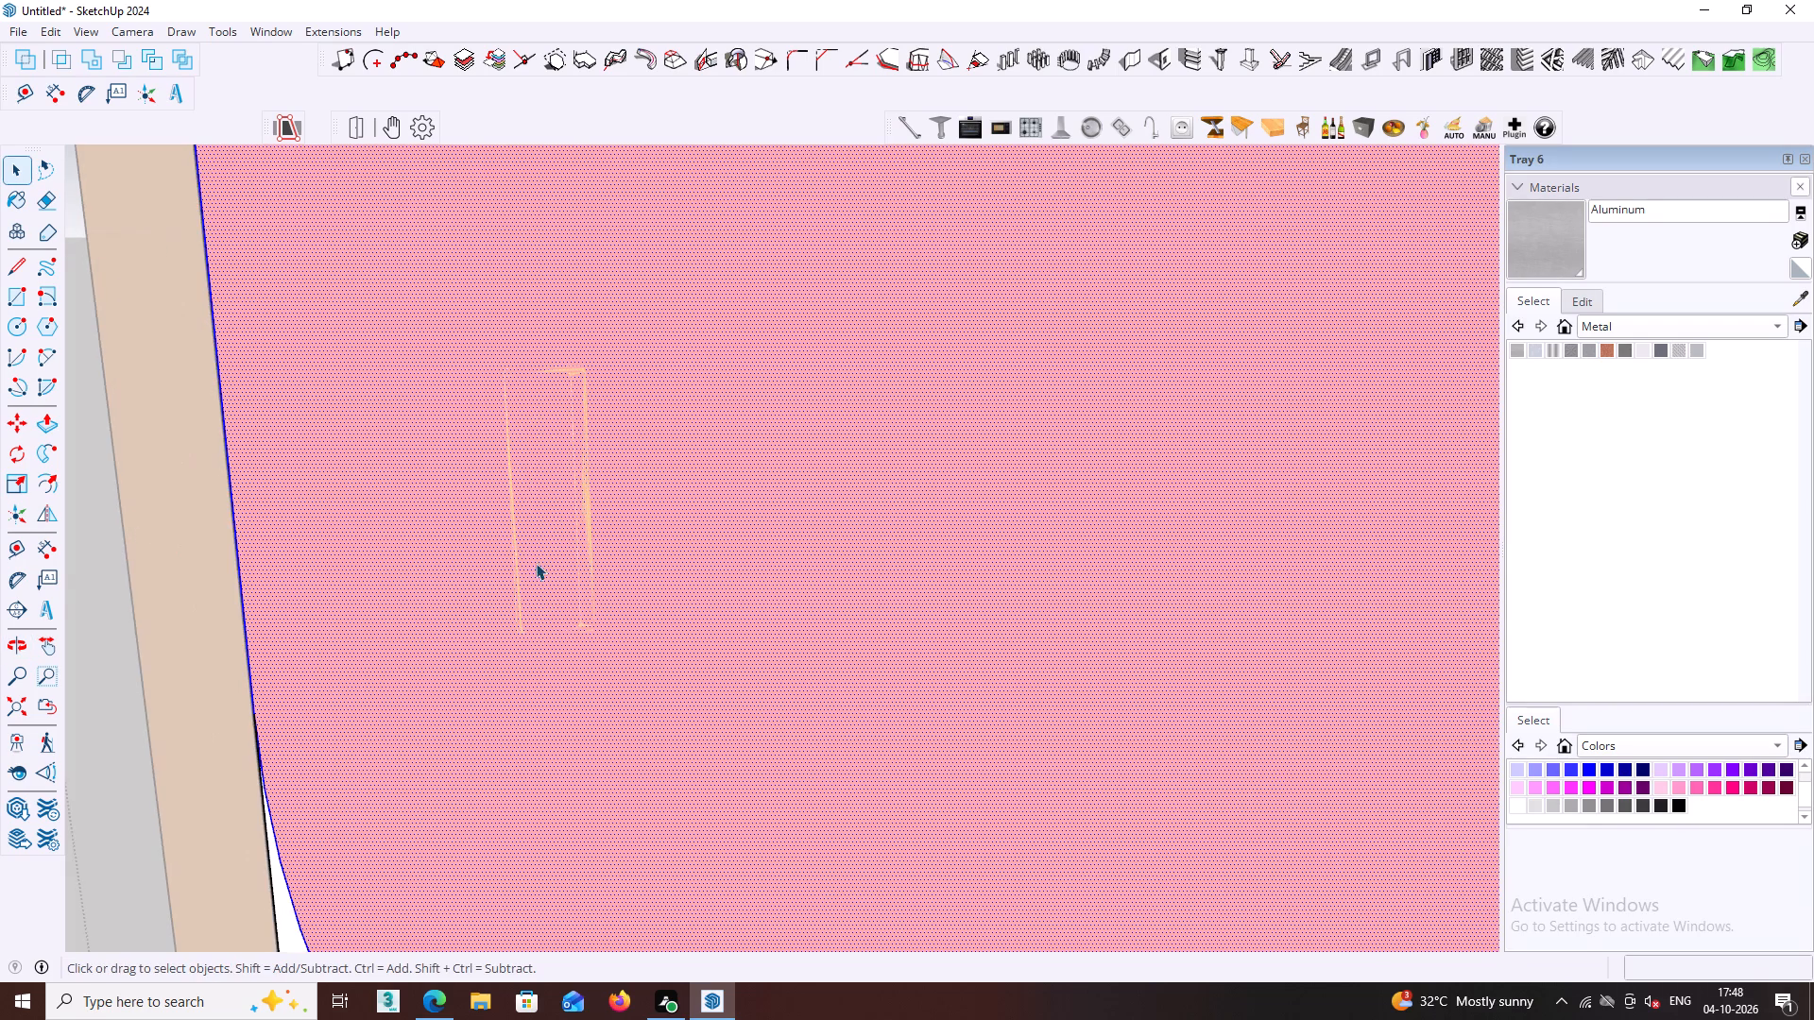
scroll(537, 569, down, 11)
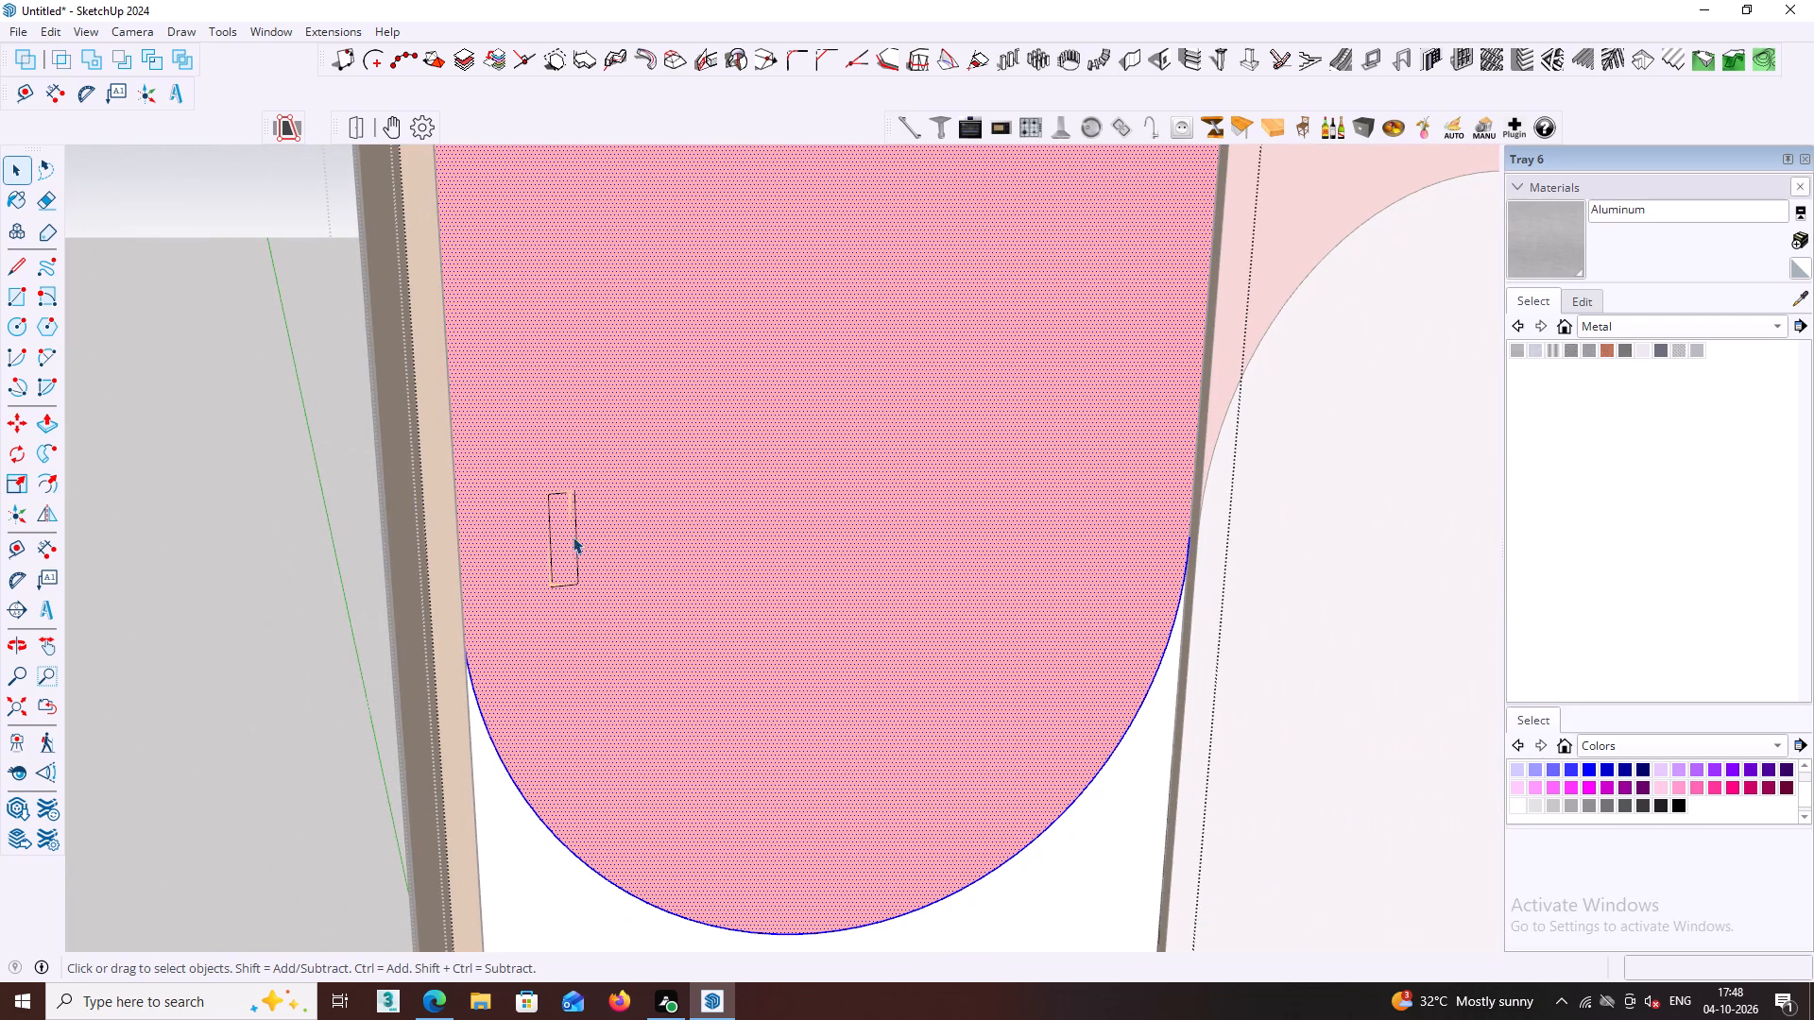
click(552, 582)
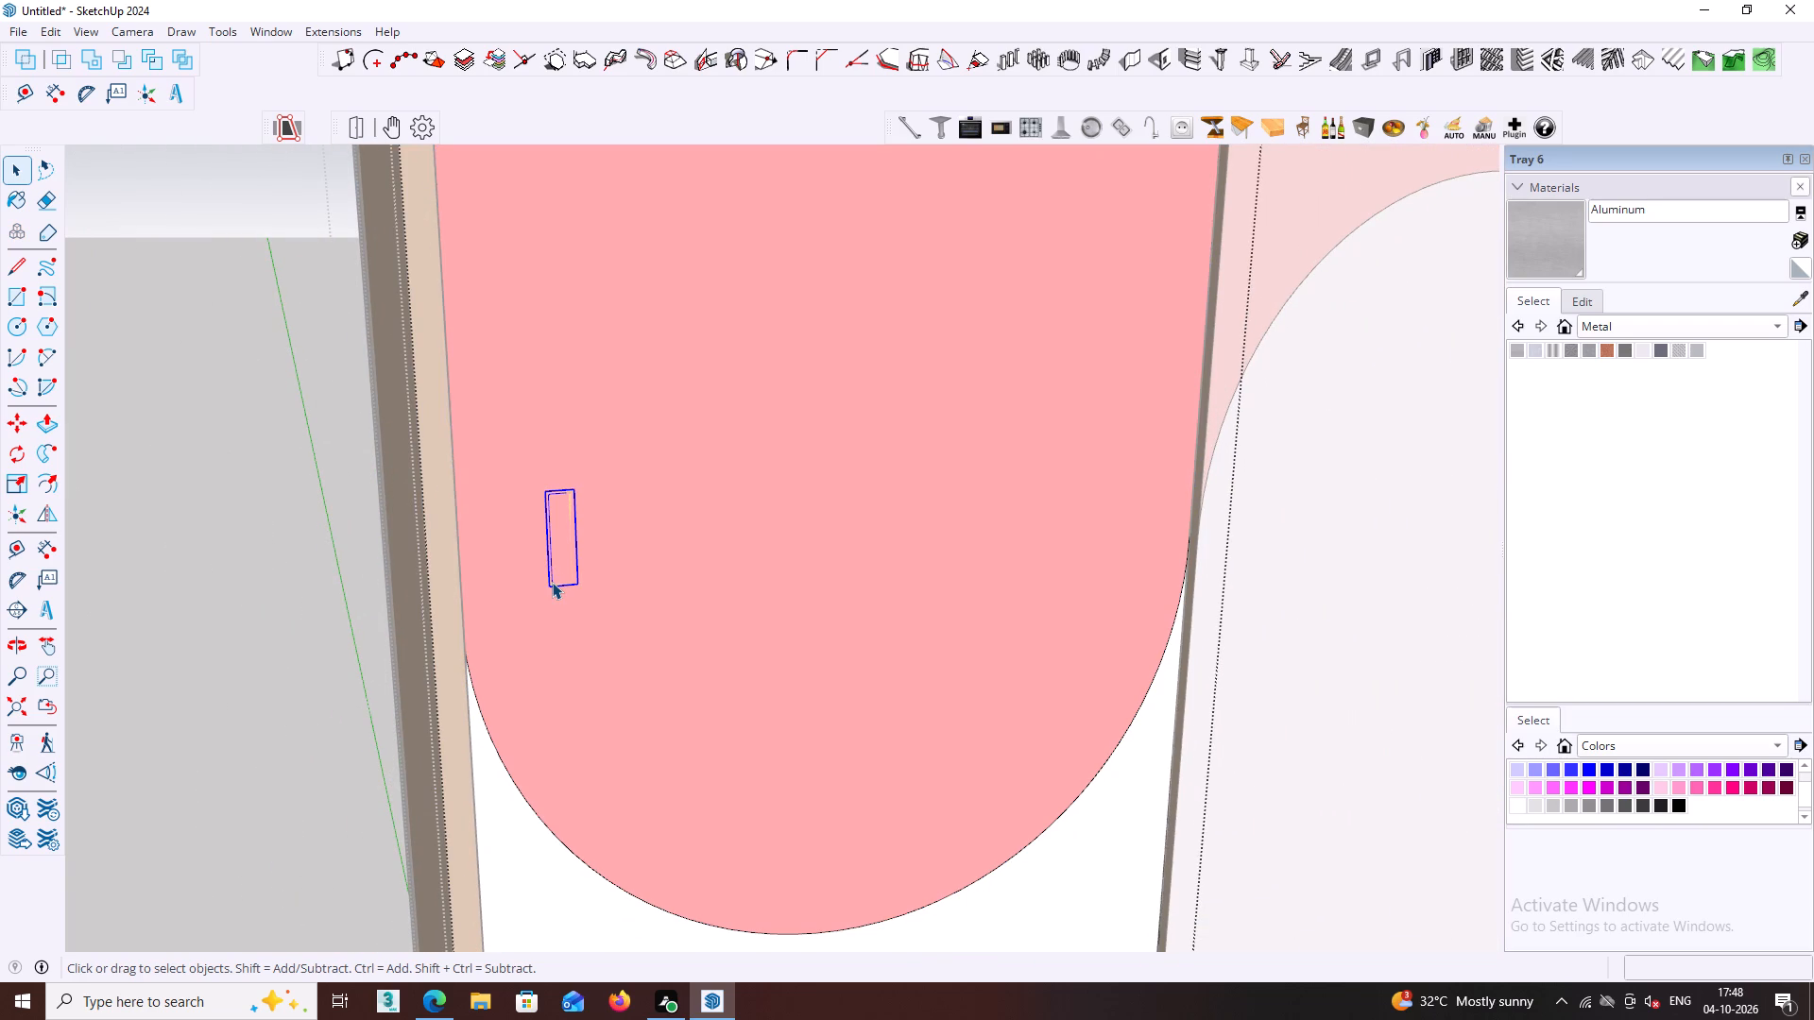
right_click(552, 582)
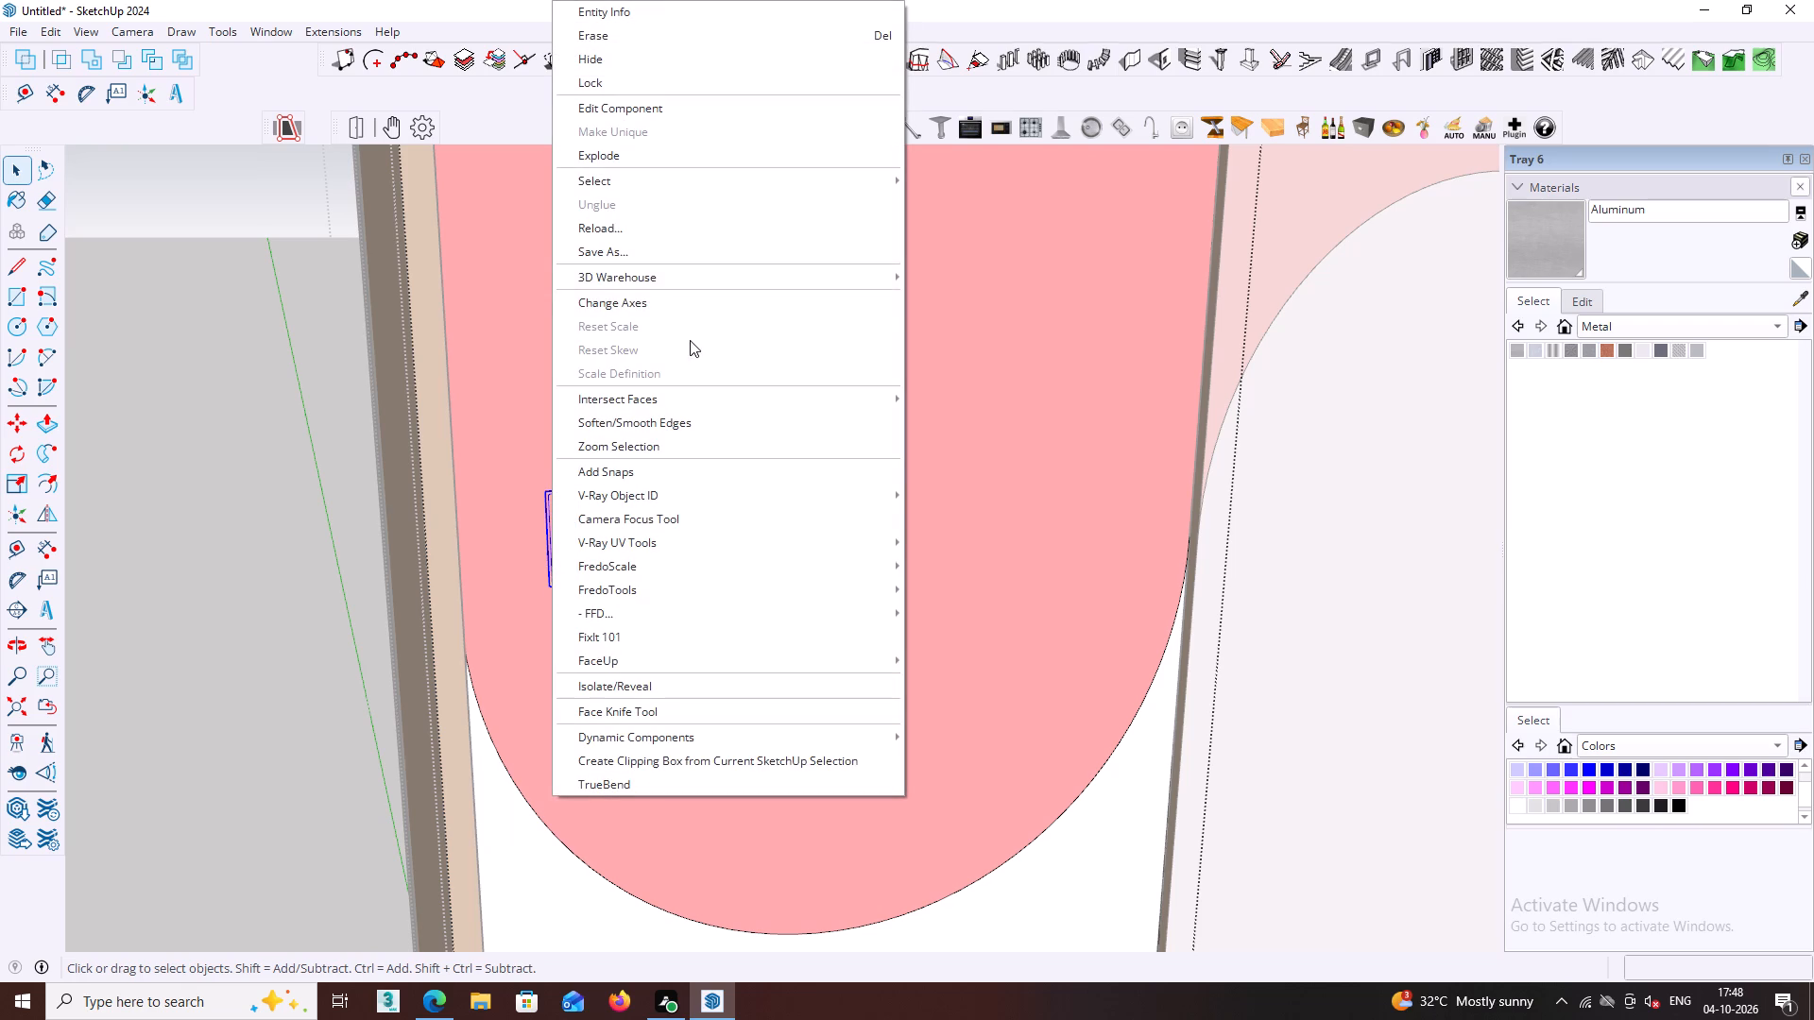
click(643, 404)
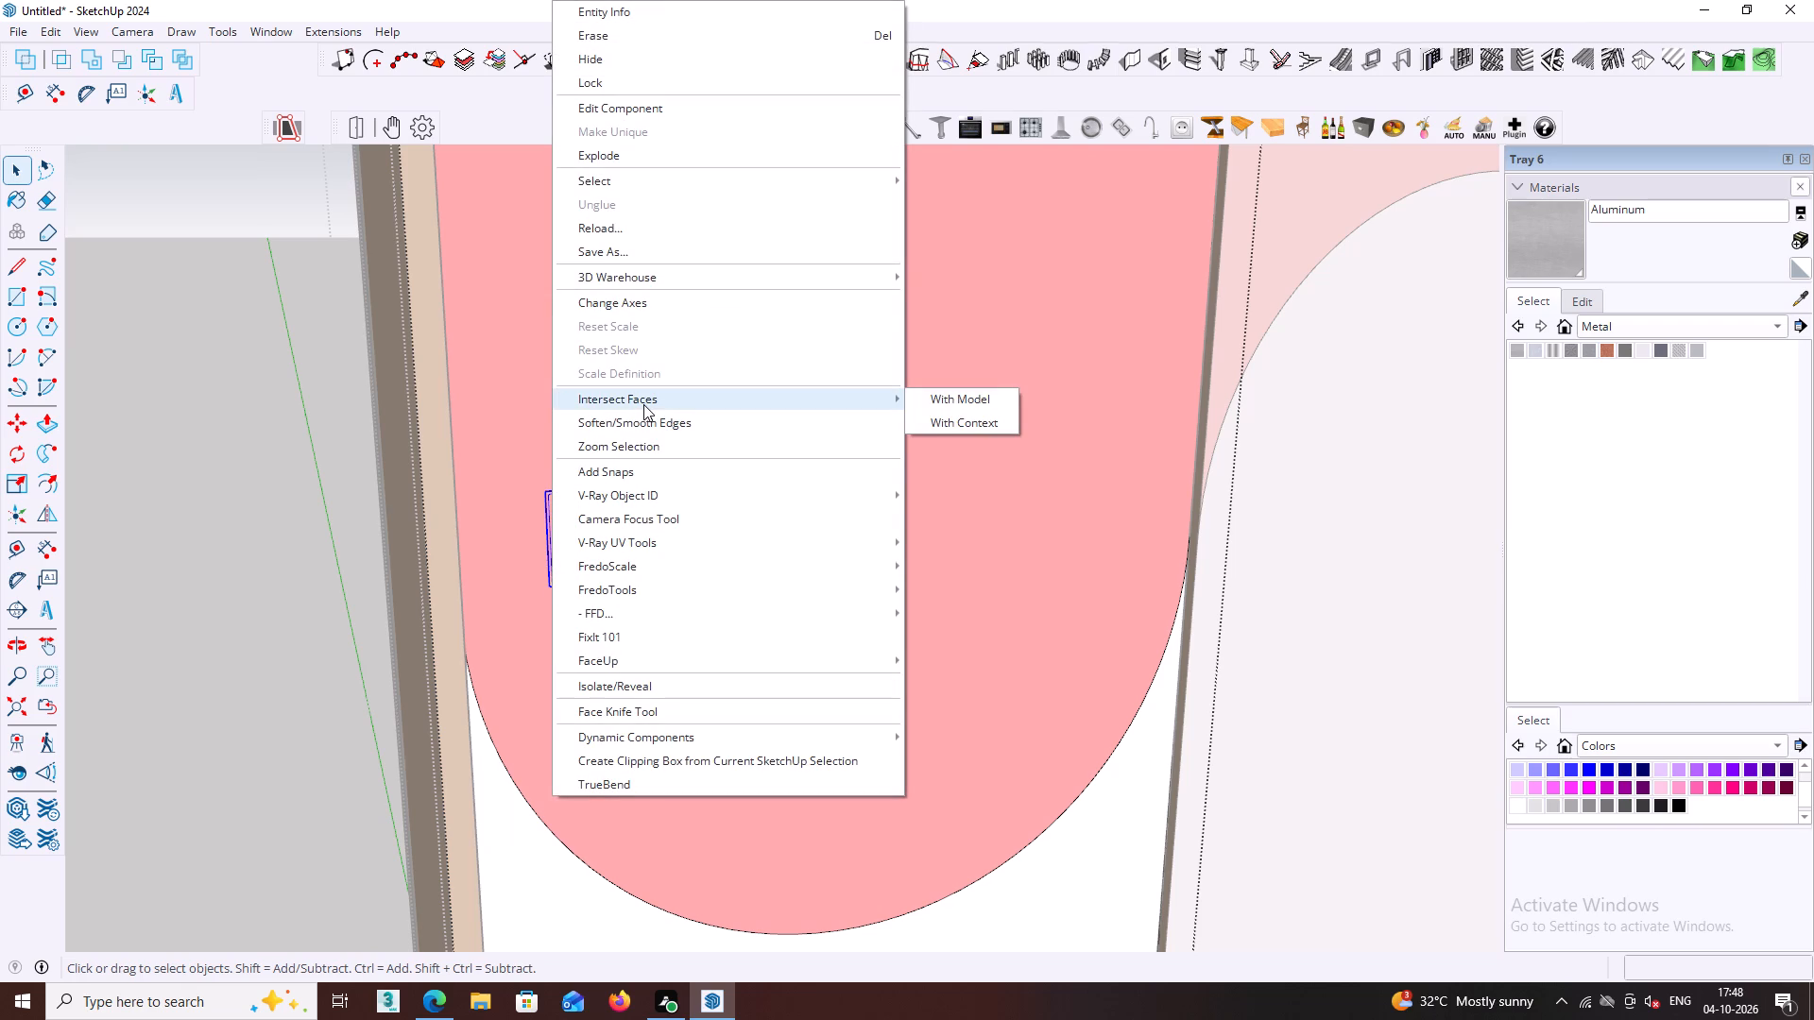
click(929, 400)
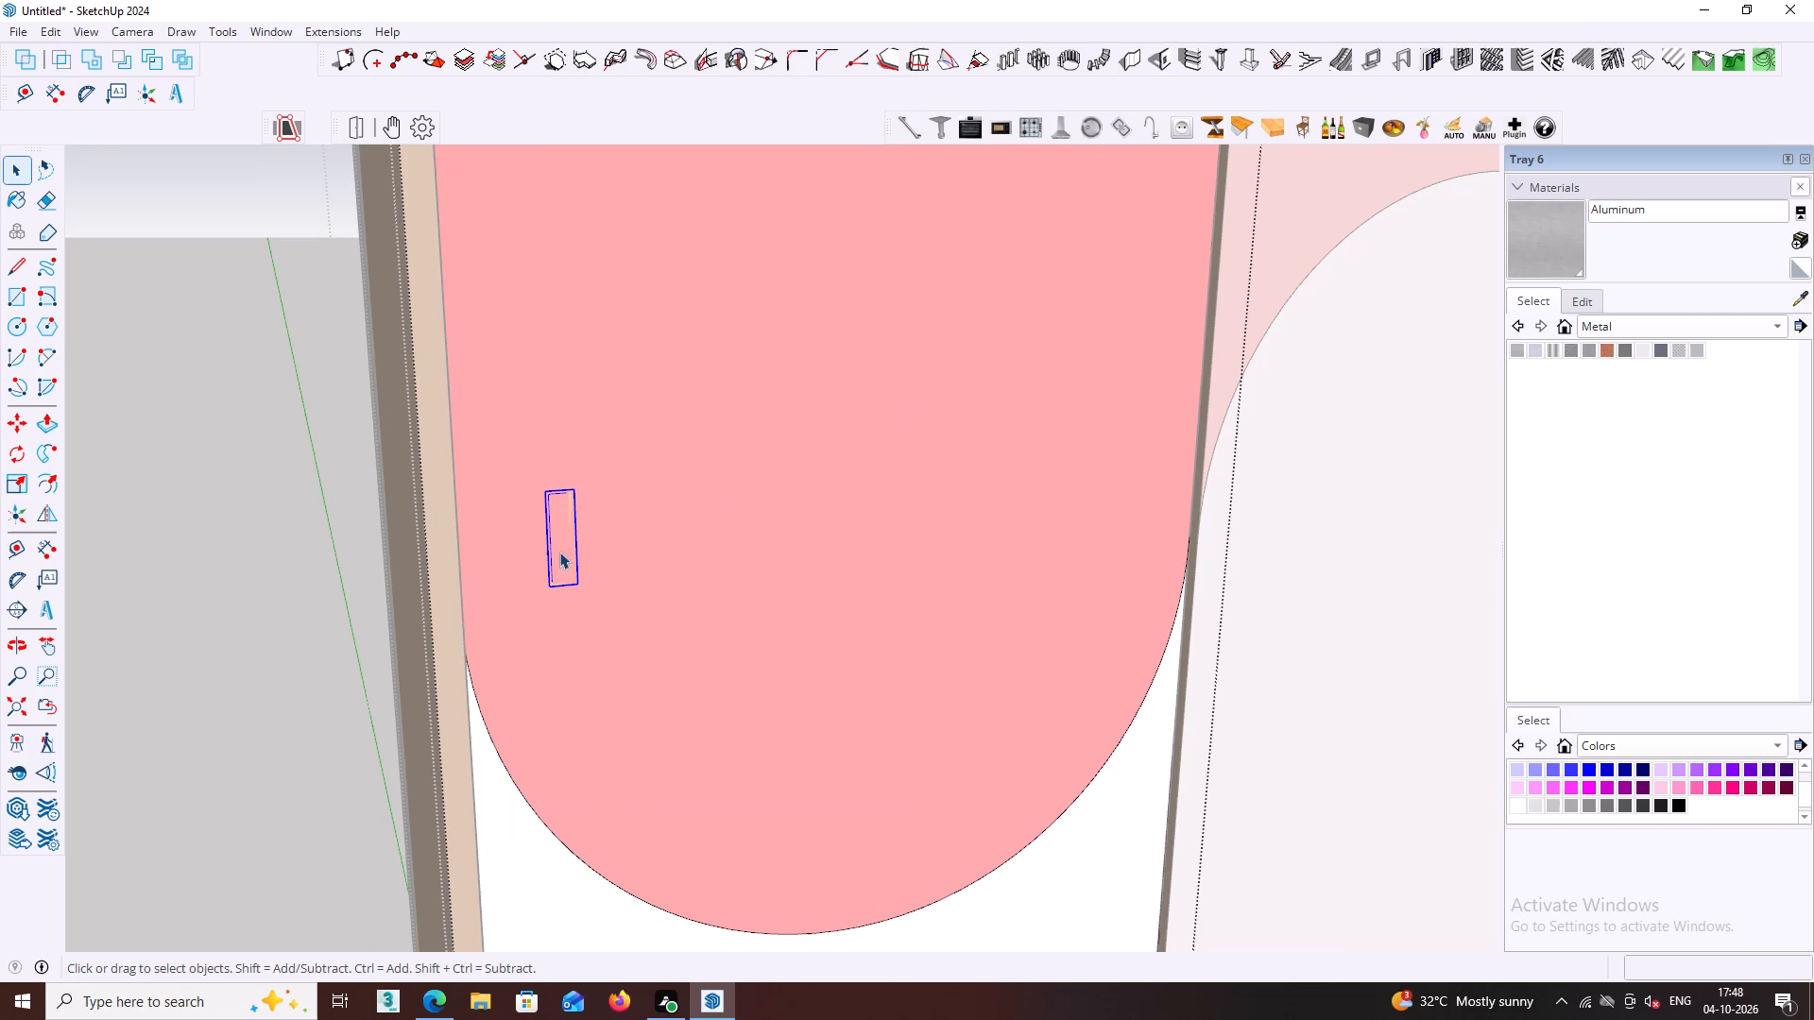
Delete the pink door face inside the handle's outline and leave the door and wardrobe groups.
click(559, 552)
middle_drag(559, 552, 471, 561)
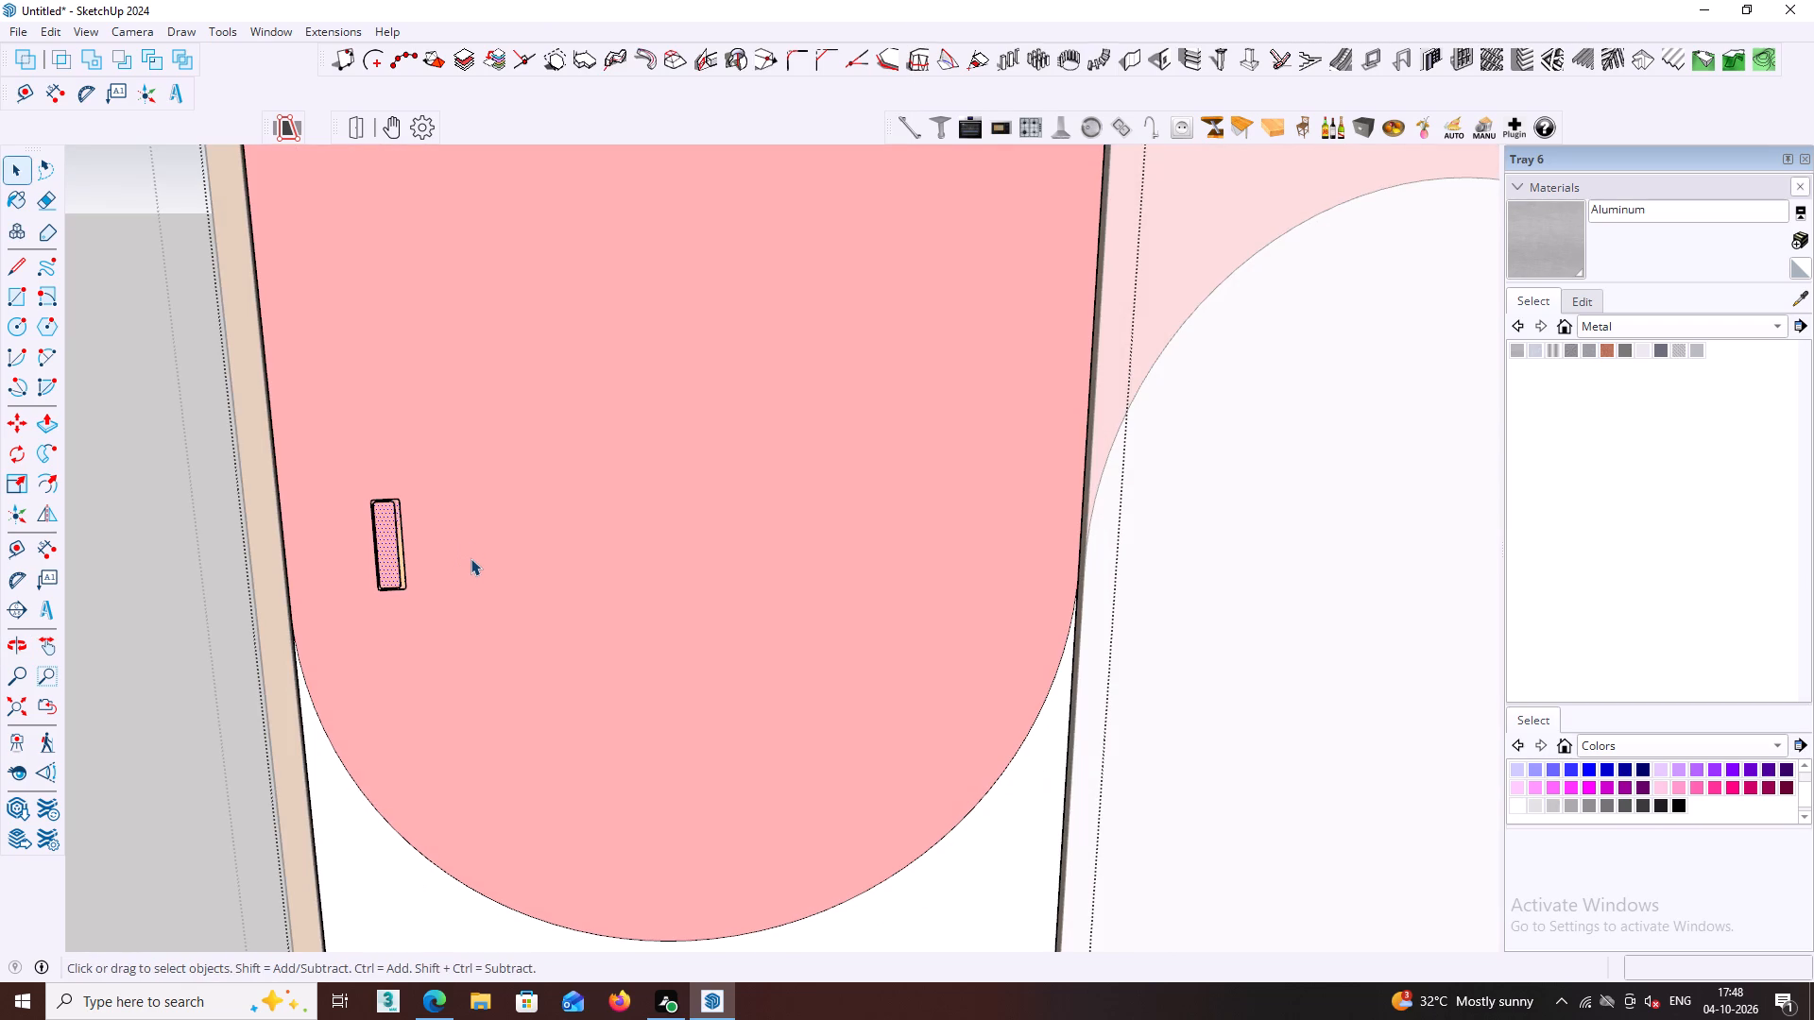
key(Delete)
scroll(470, 560, down, 5)
click(320, 620)
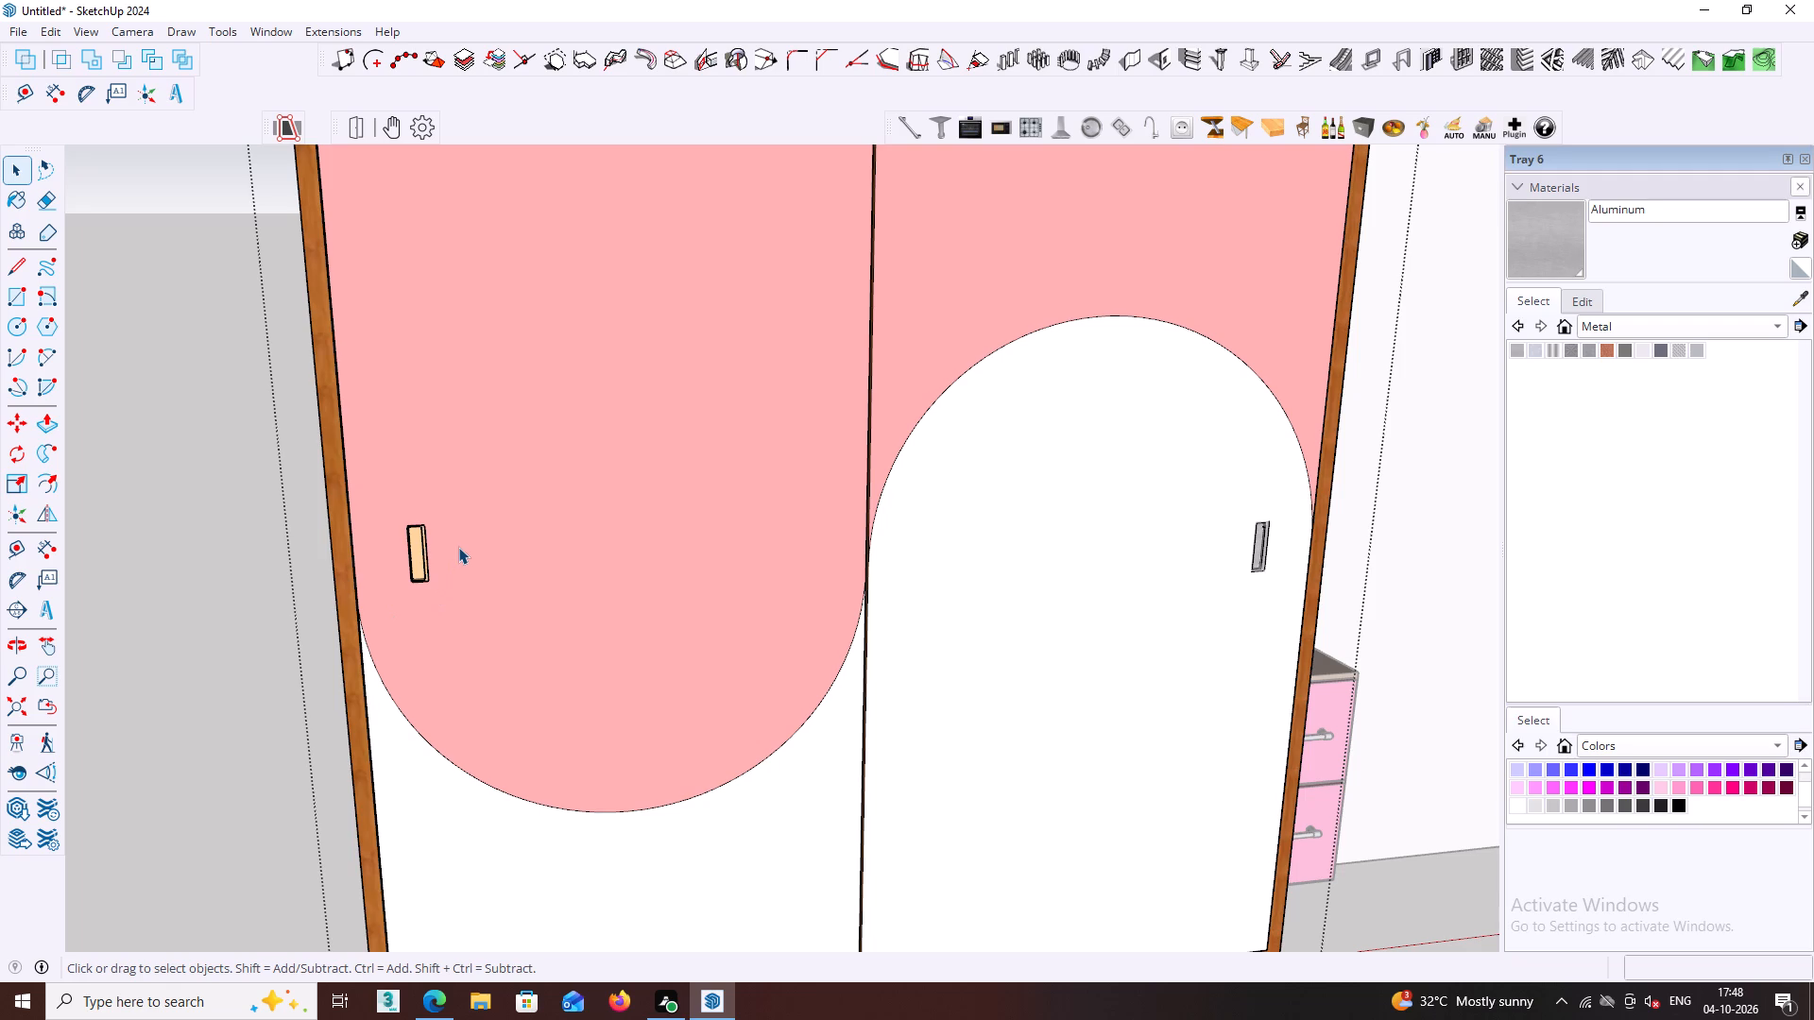
scroll(496, 560, down, 5)
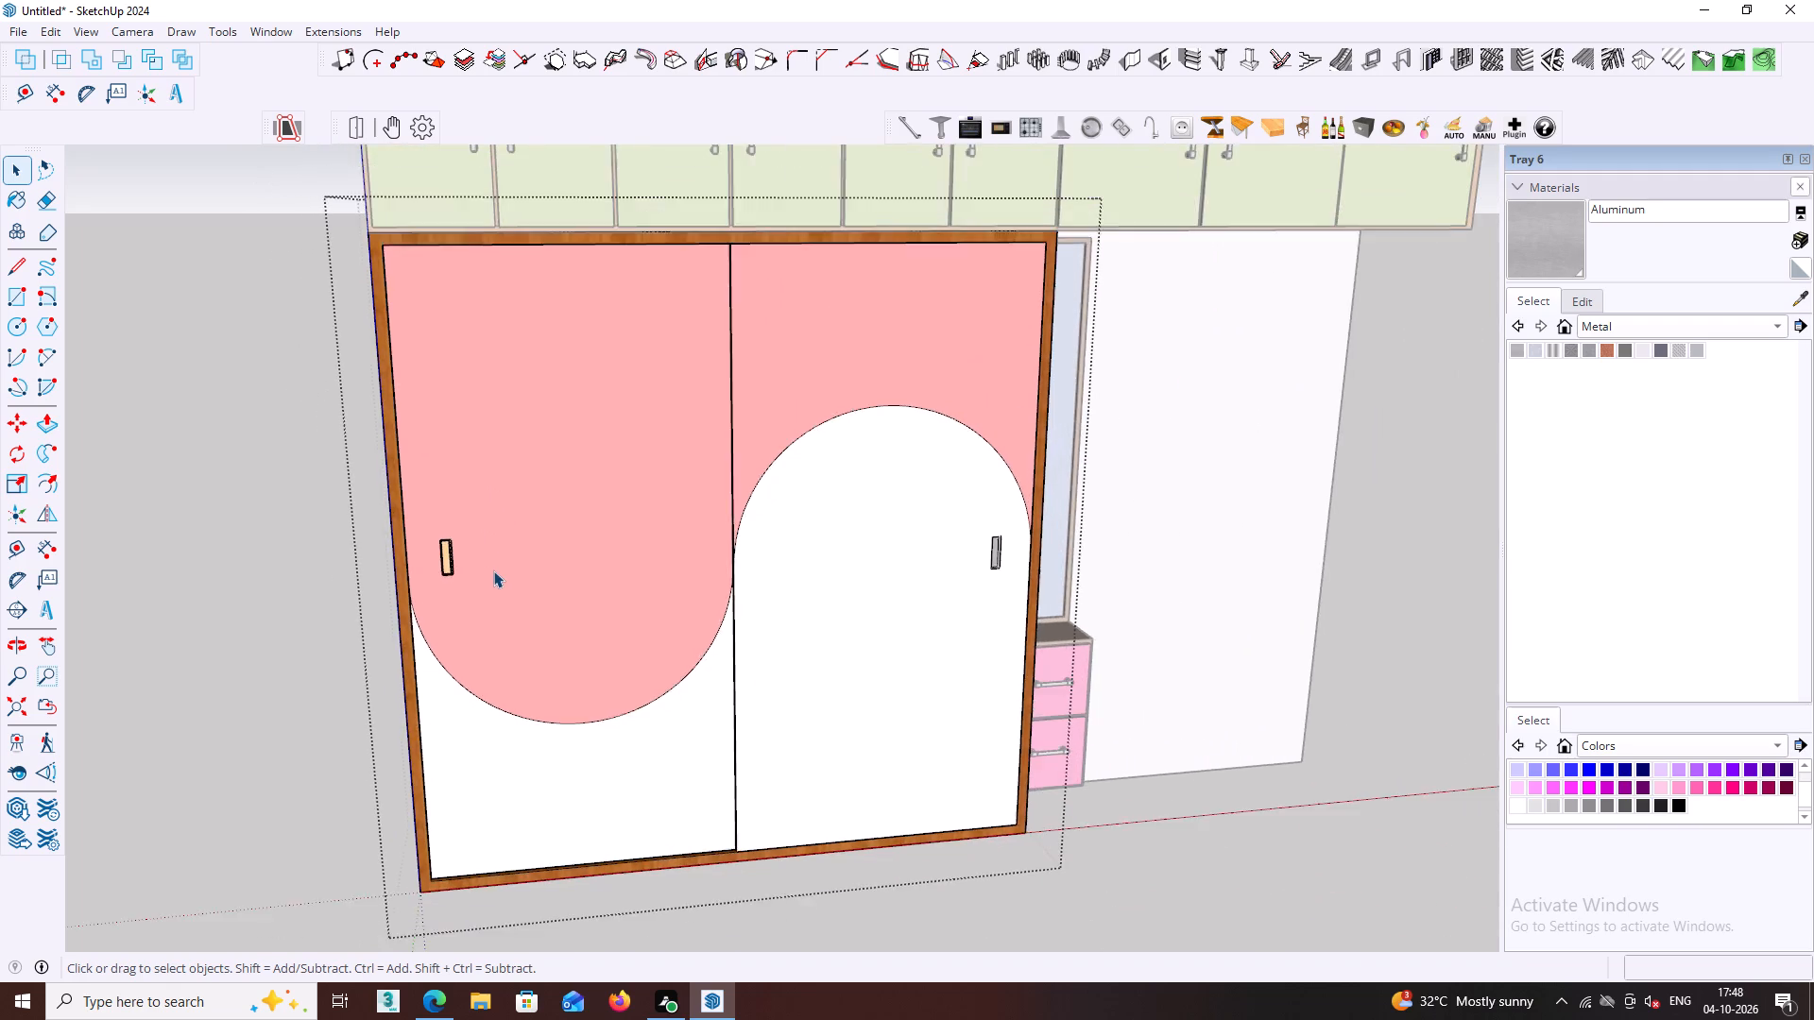
scroll(493, 570, down, 6)
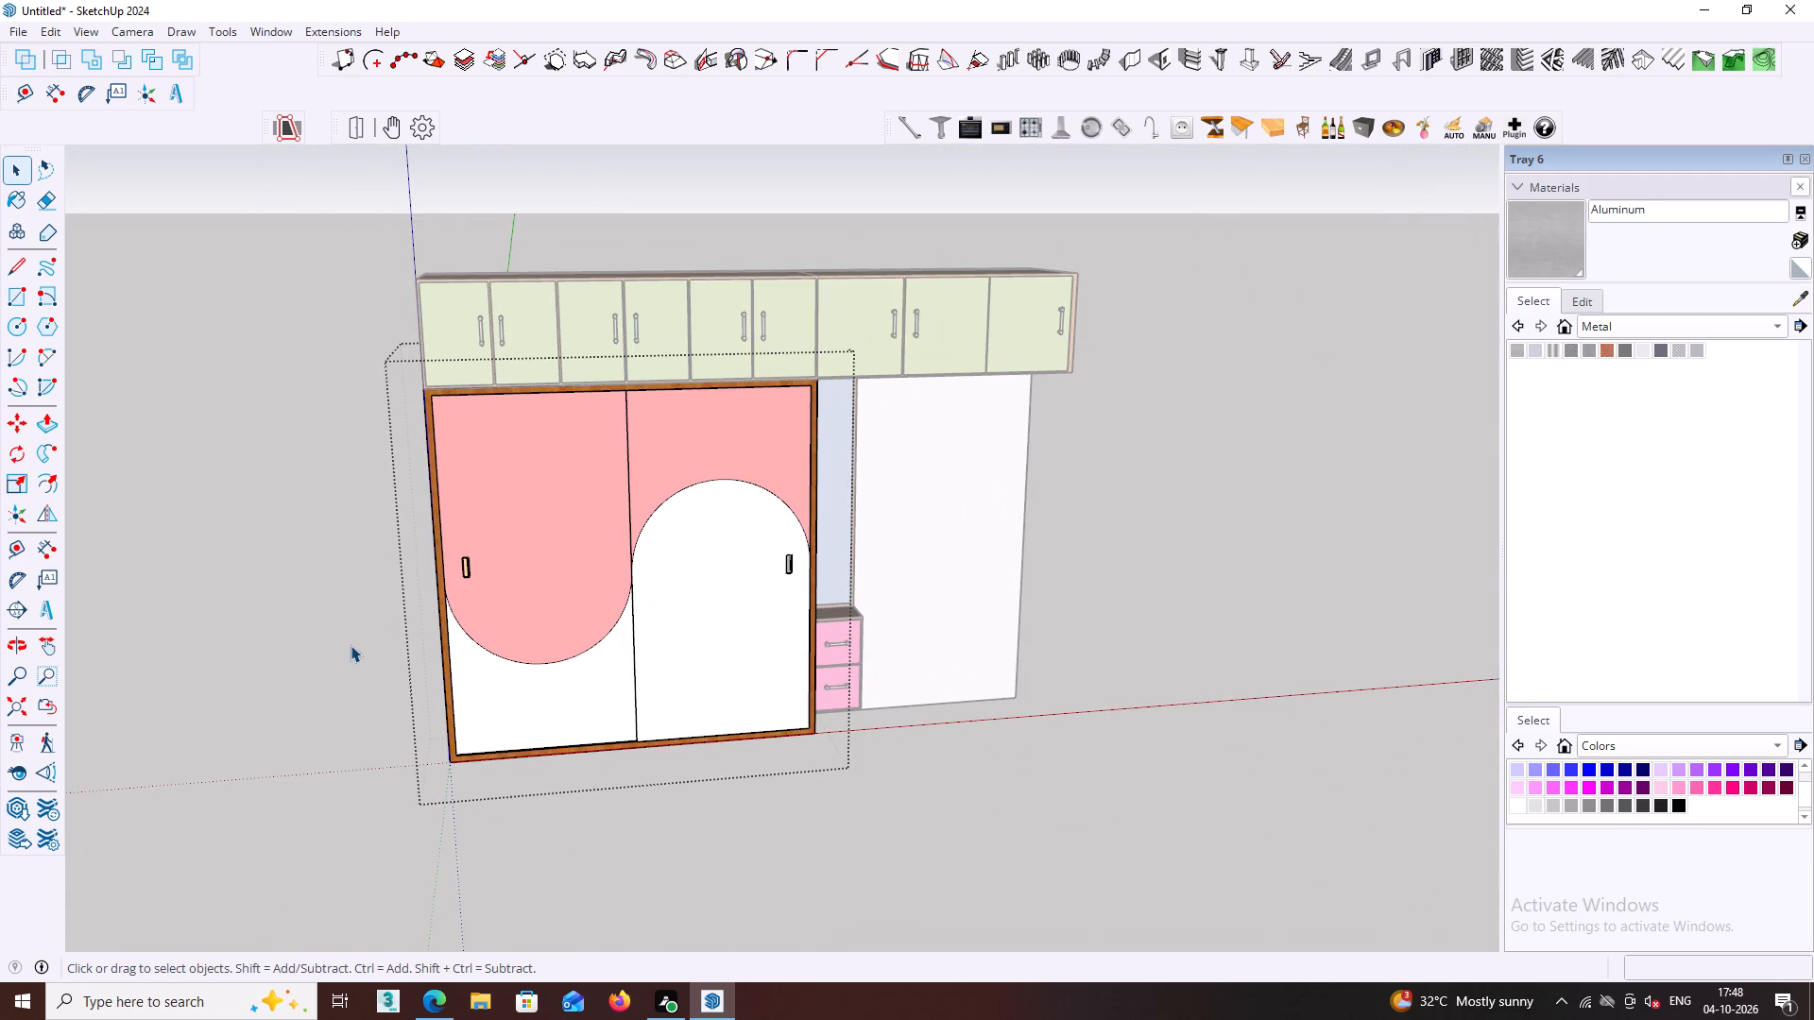
click(351, 645)
middle_drag(386, 603, 564, 592)
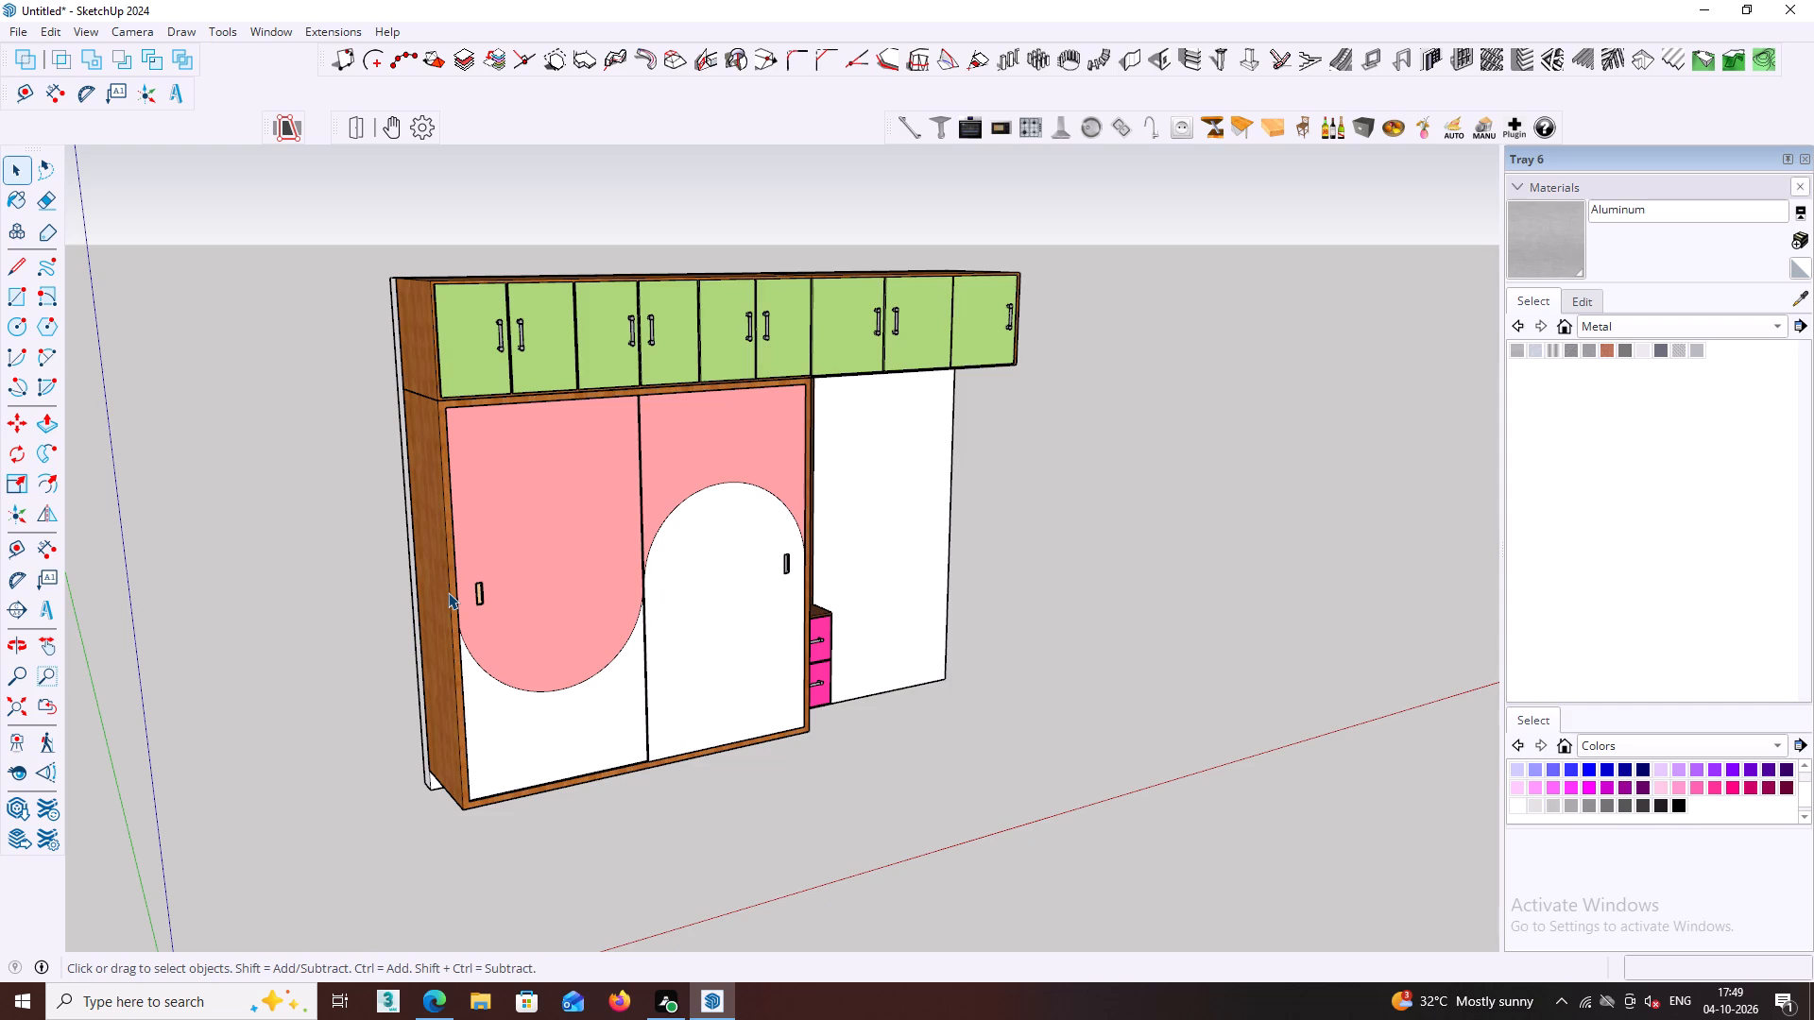
click(293, 562)
Apply the Aluminum material at the pink-curved door's handle with the whole wardrobe group selected.
scroll(583, 541, down, 3)
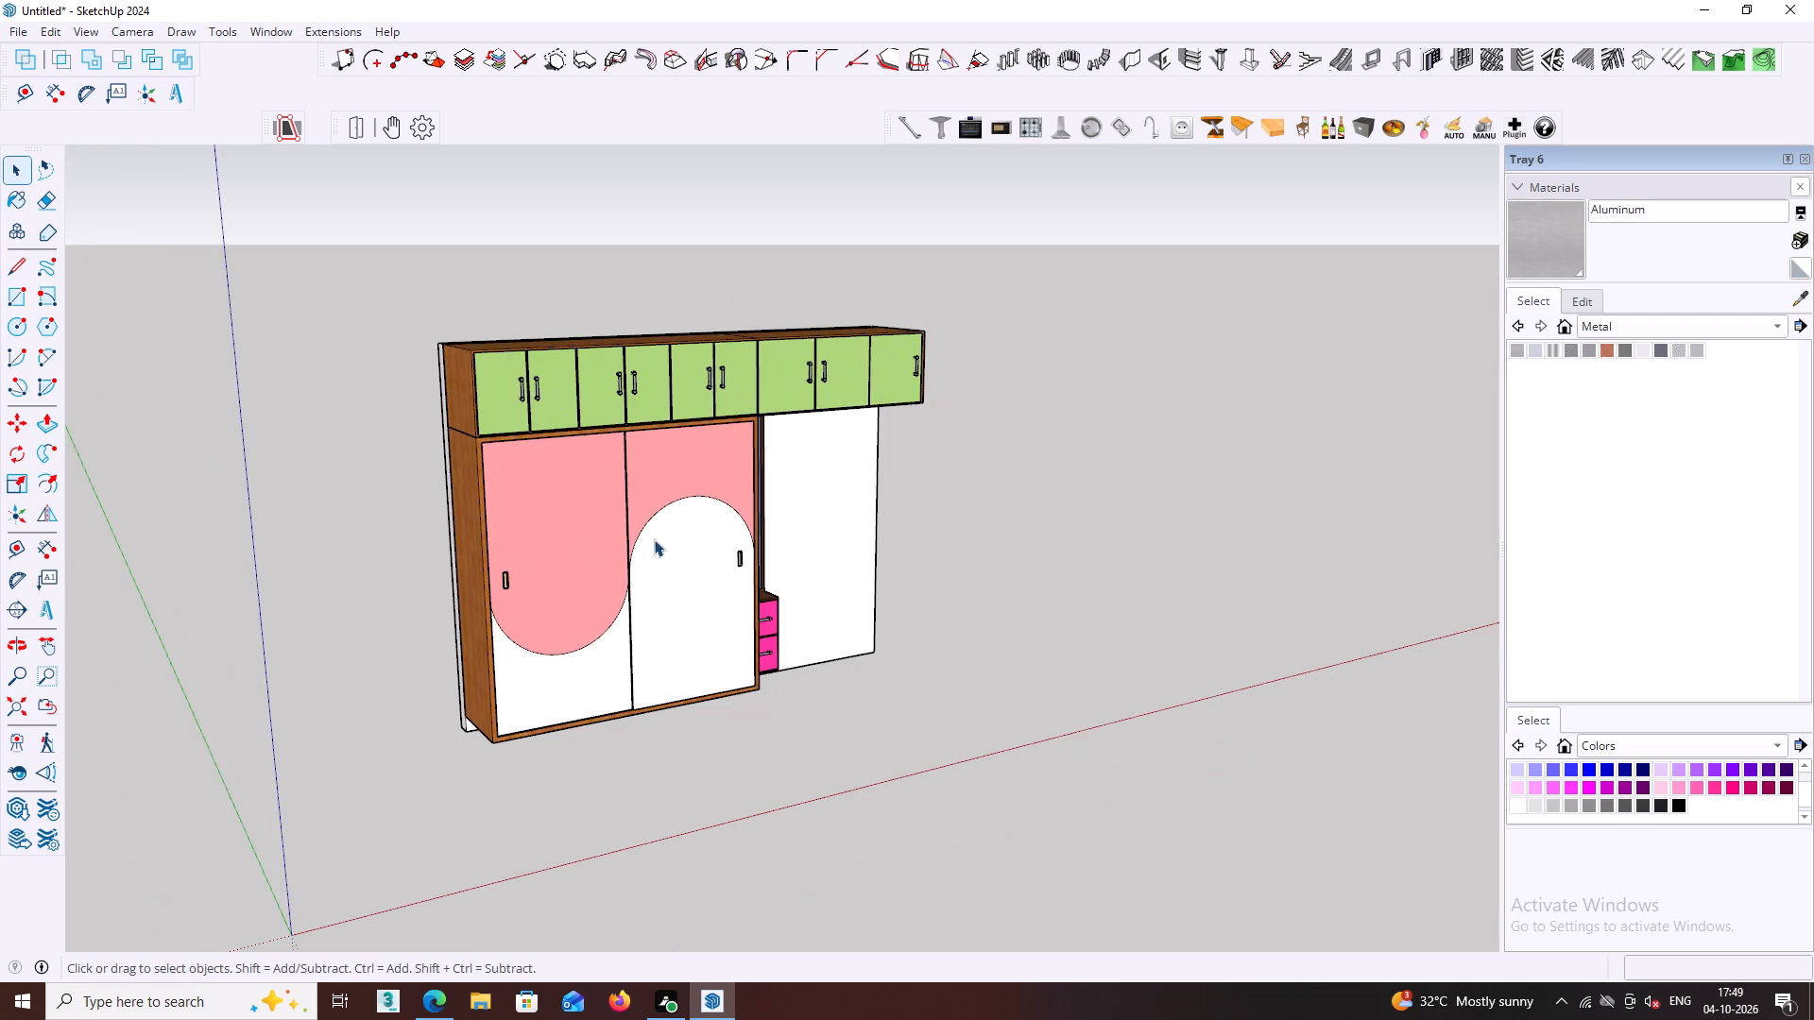
scroll(466, 583, up, 10)
middle_drag(574, 585, 516, 596)
scroll(1112, 520, up, 3)
shift+middle_drag(1074, 528, 1112, 455)
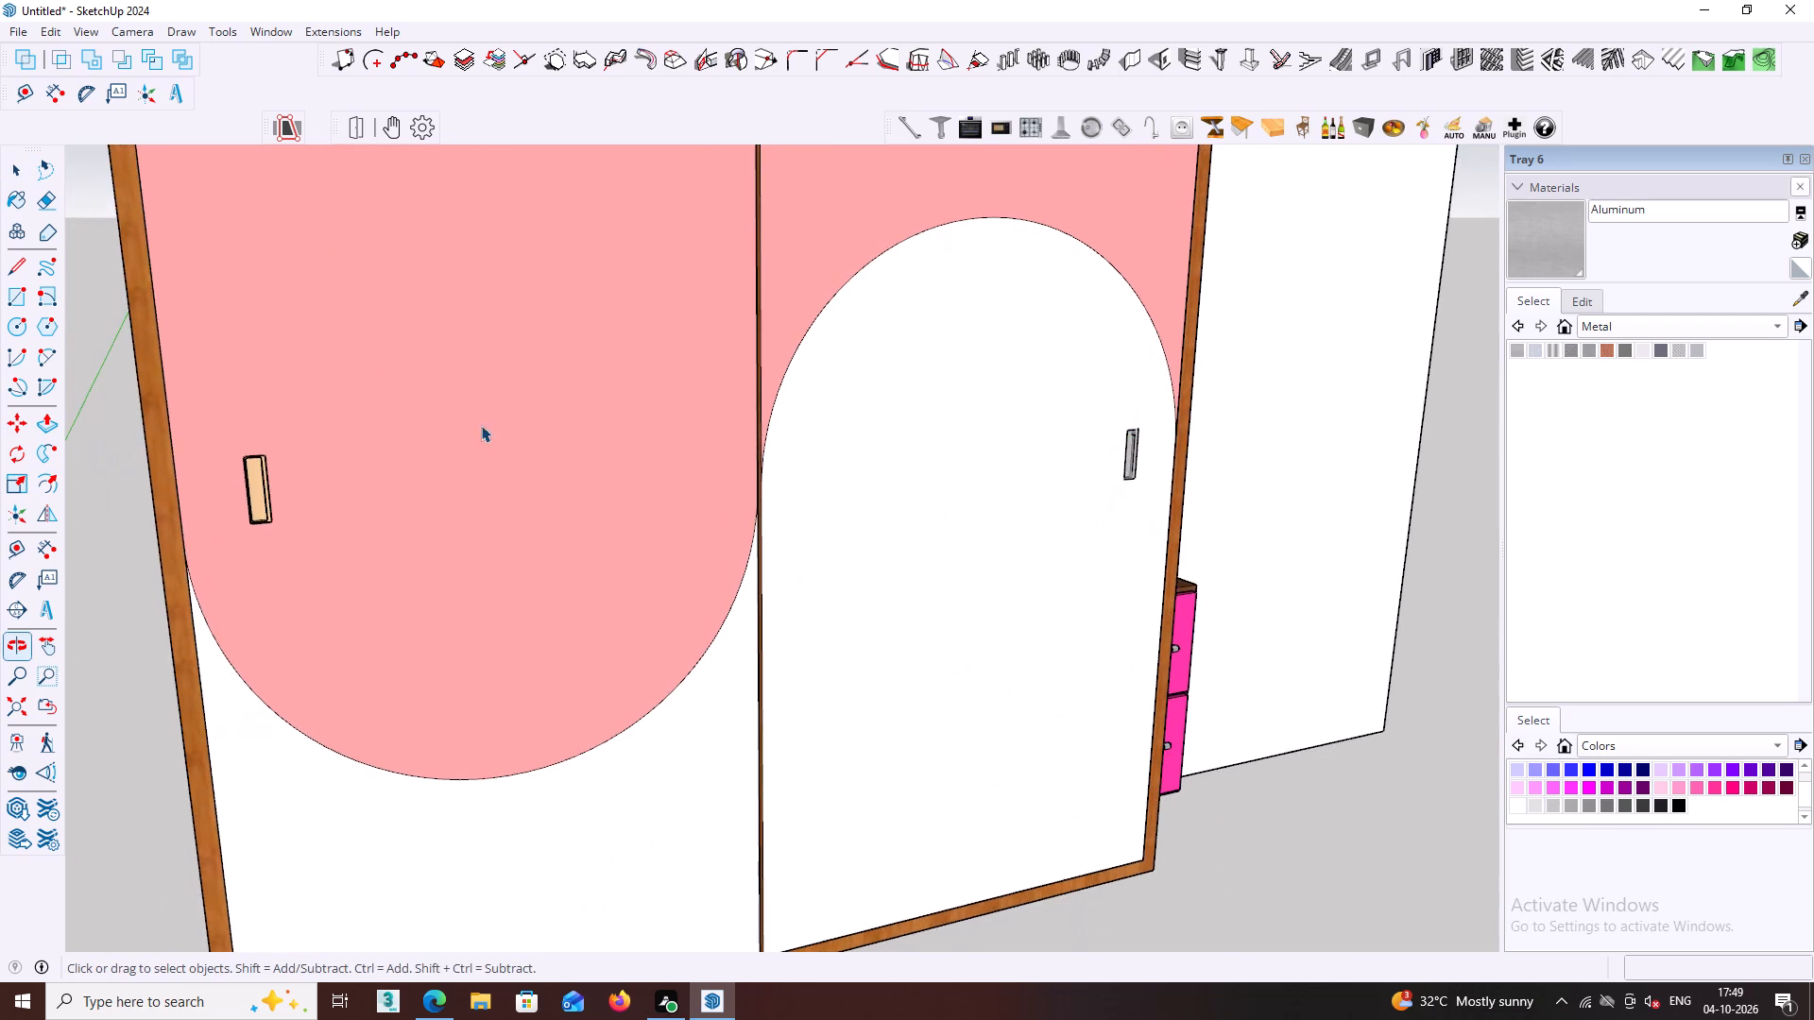
scroll(442, 425, up, 5)
scroll(220, 501, up, 6)
click(220, 503)
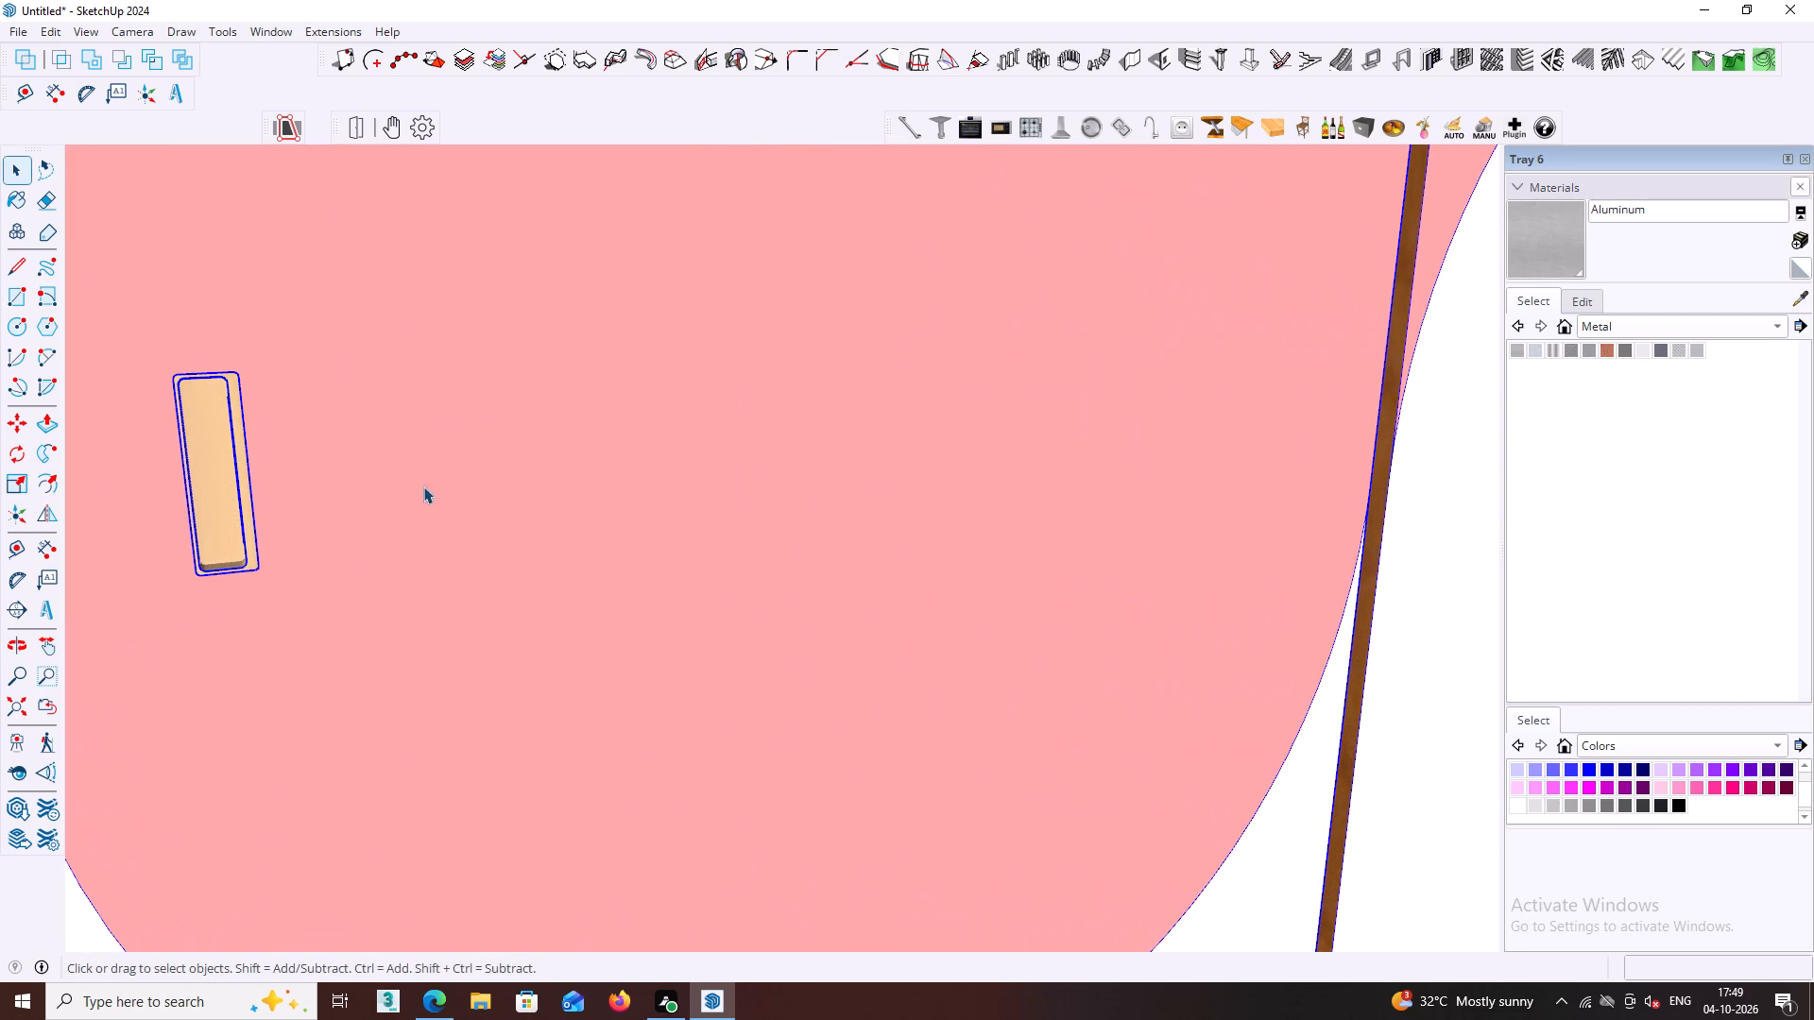
click(1533, 240)
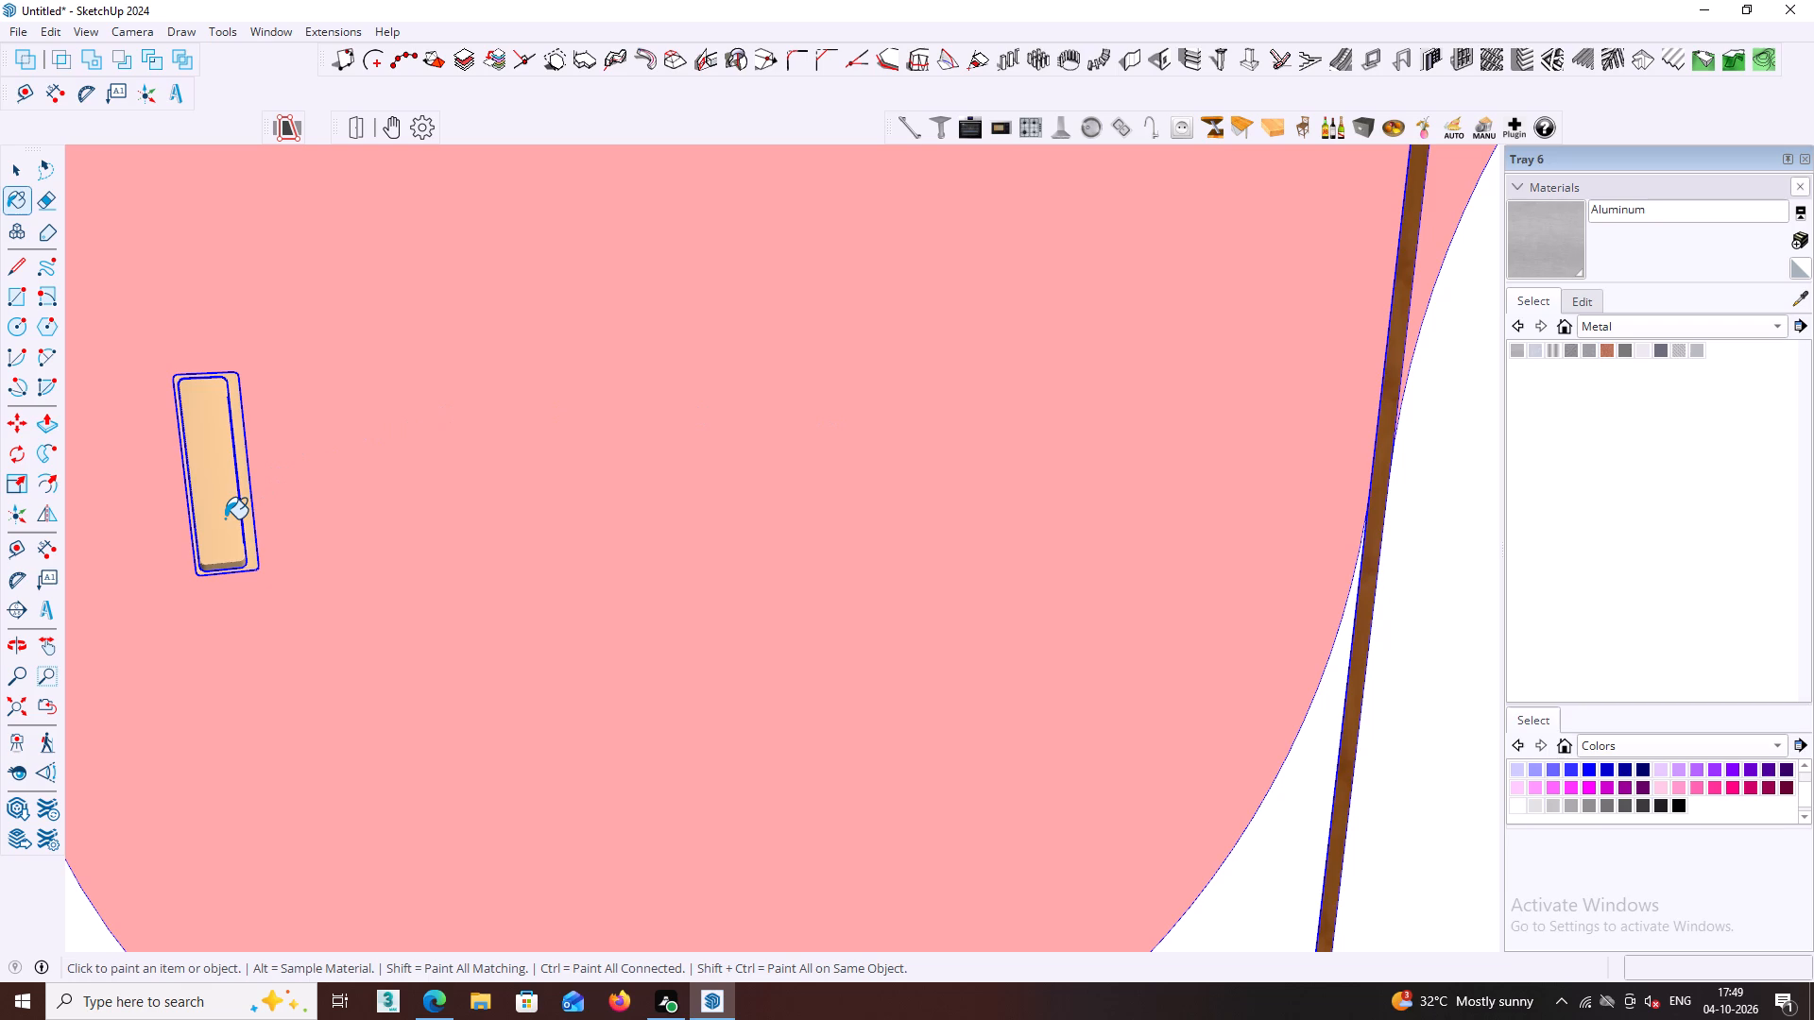
click(225, 518)
click(248, 513)
key(space)
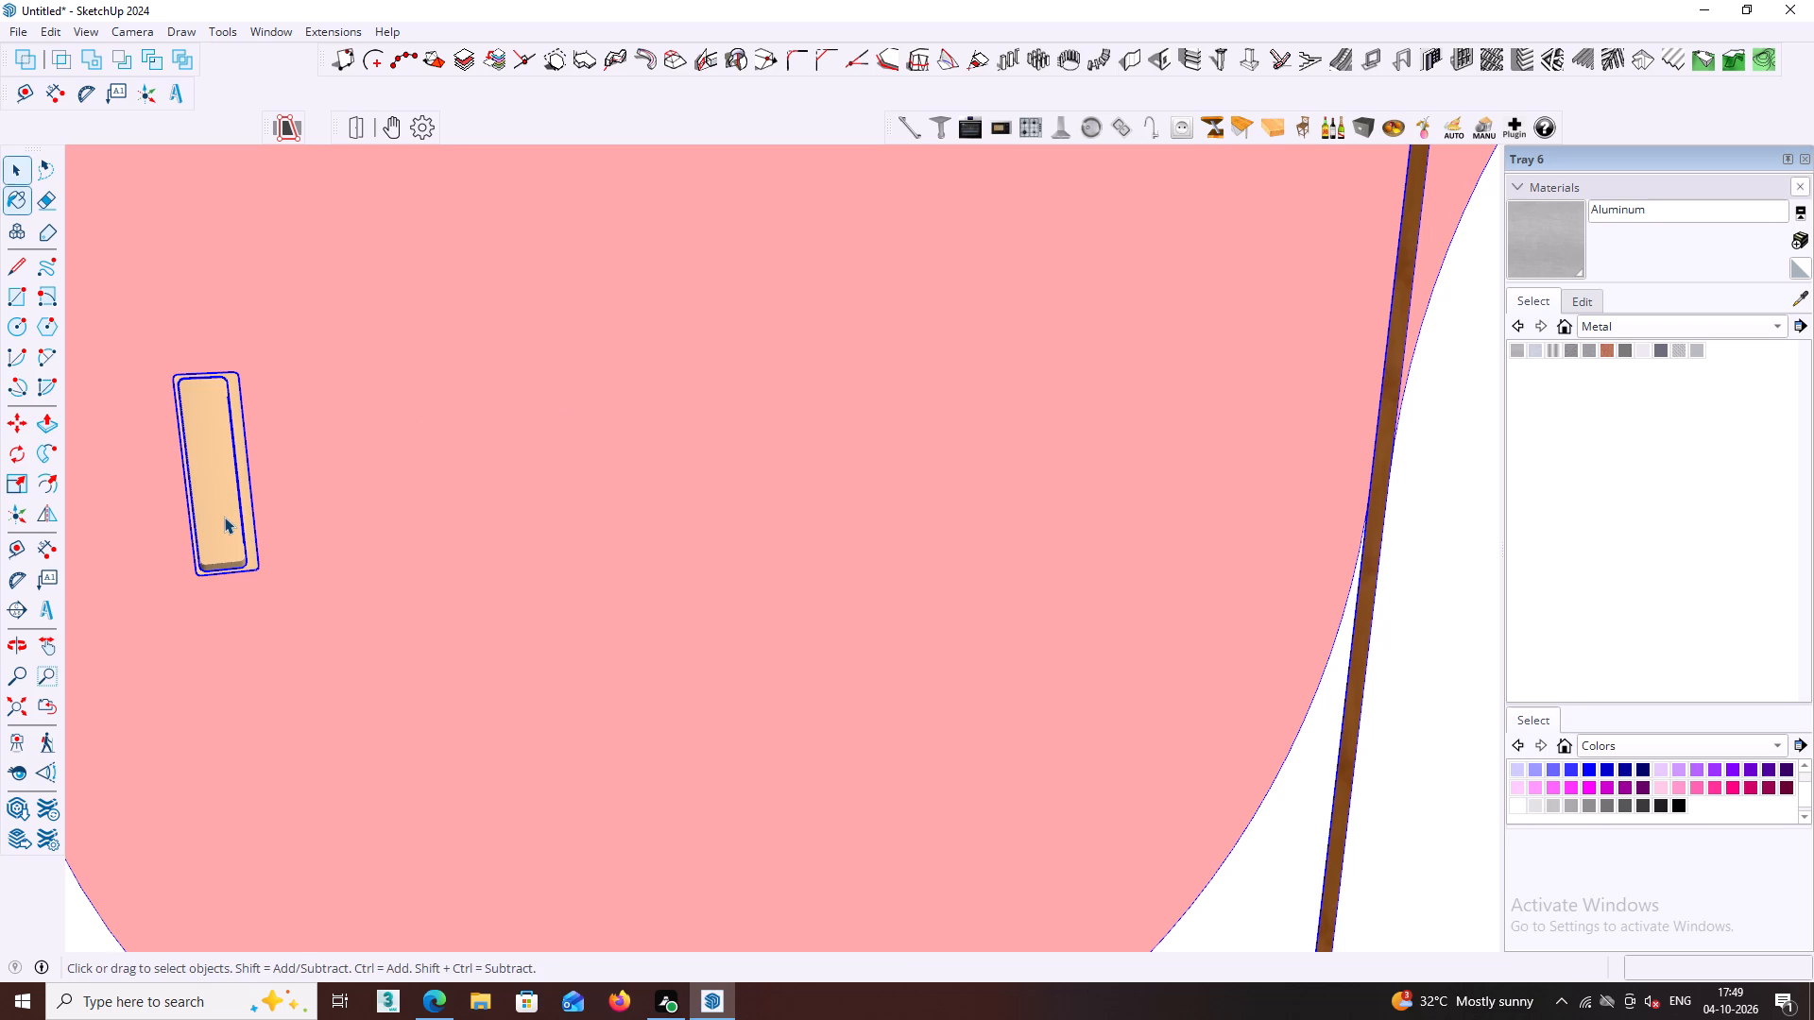
Open the handle component on the pink-curved door, paint its faces with the Aluminum material, and leave the component.
triple_click(224, 517)
triple_click(224, 517)
scroll(233, 515, up, 2)
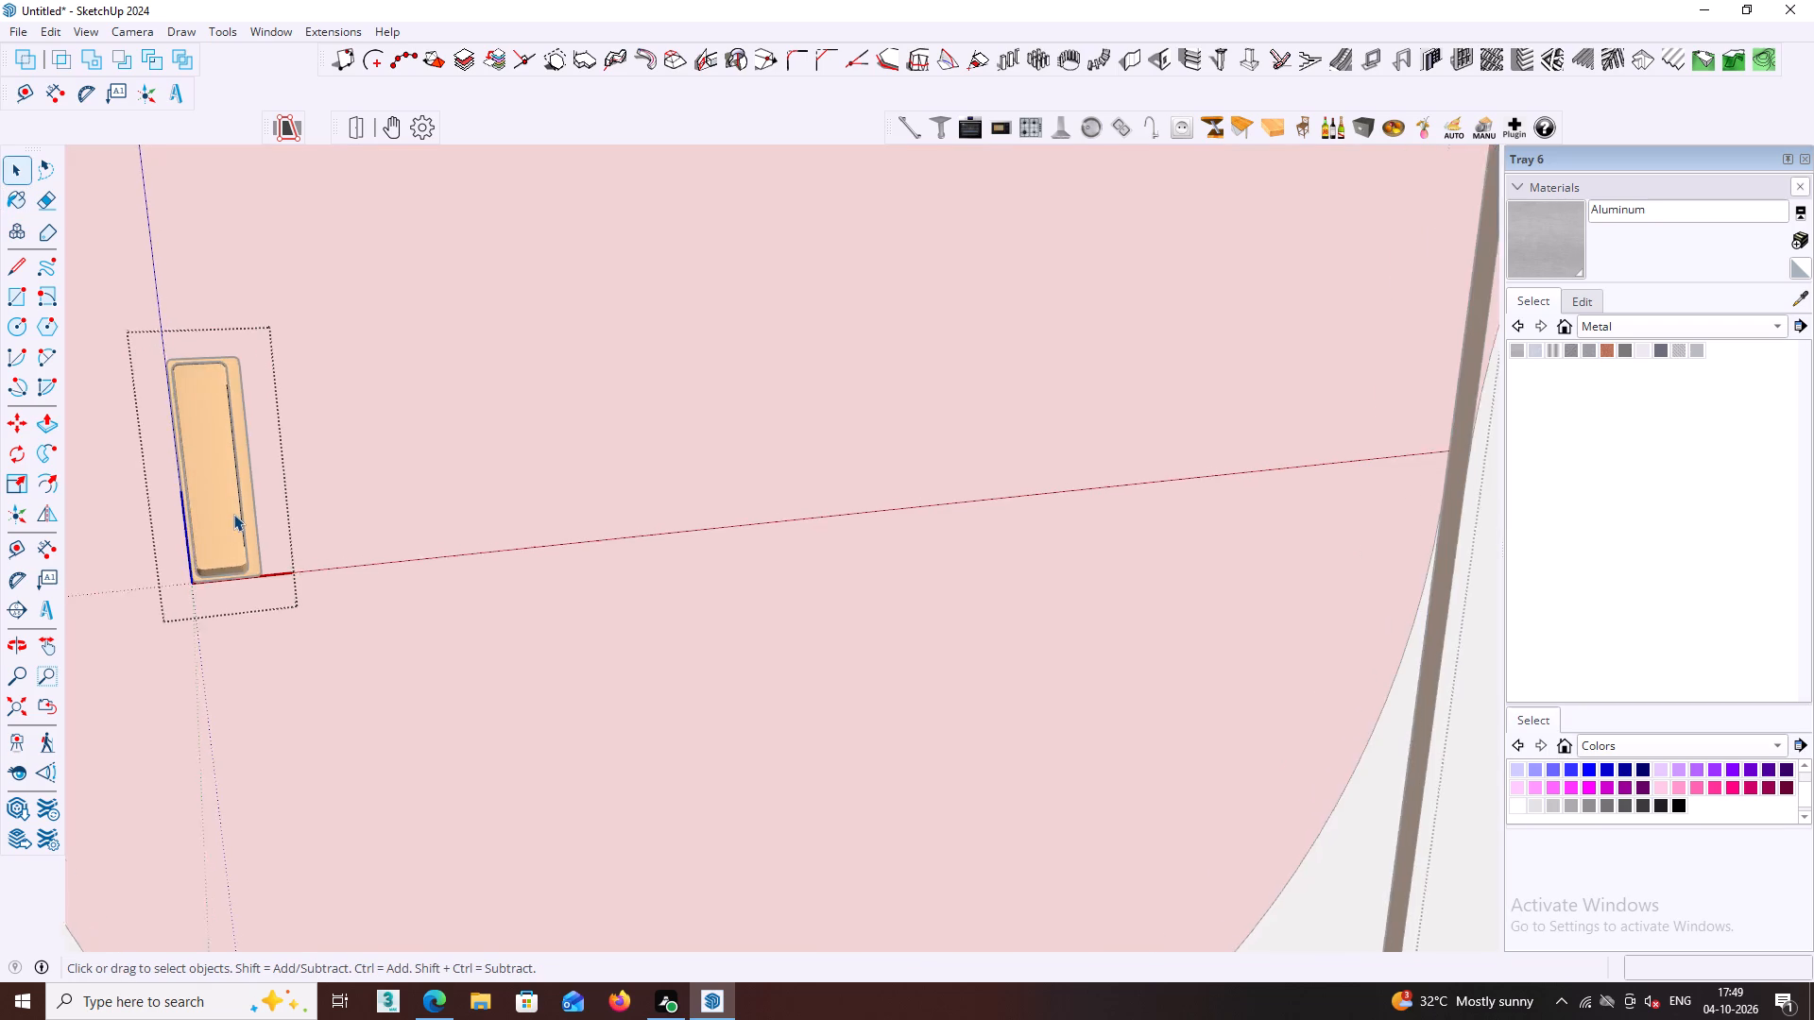
scroll(233, 514, up, 1)
double_click(228, 518)
click(1545, 245)
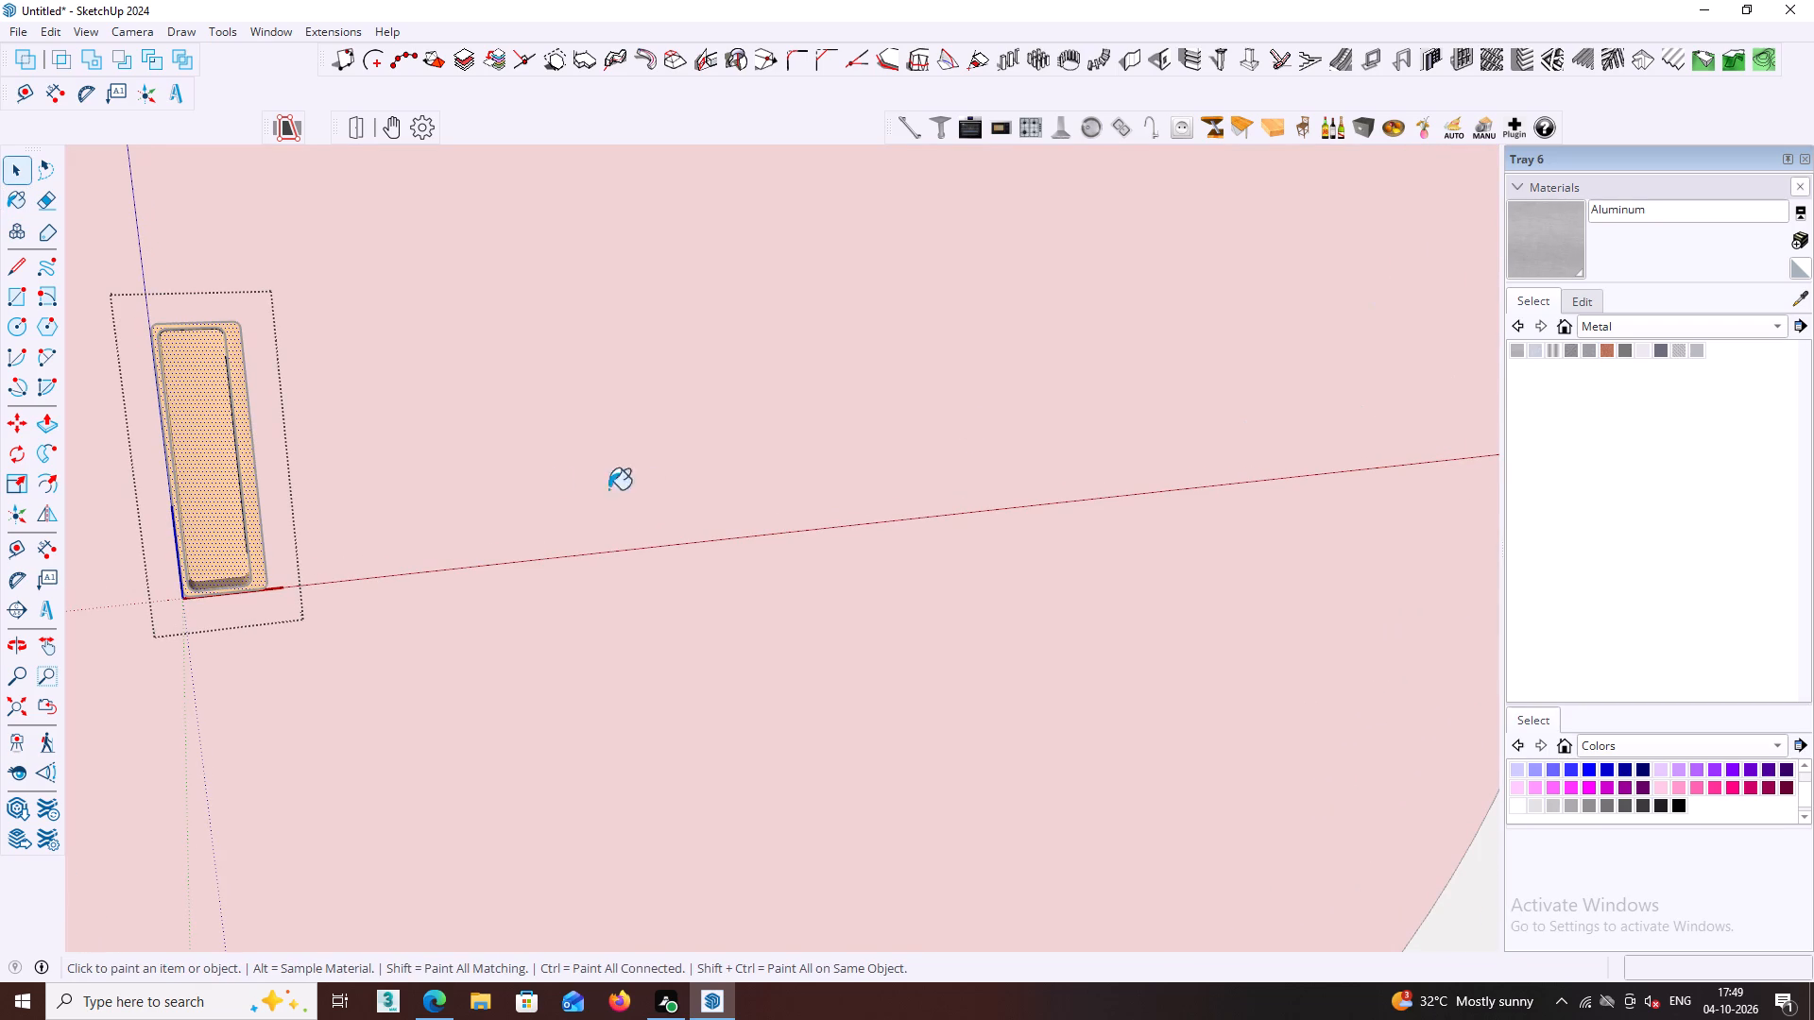
click(225, 534)
key(space)
middle_click(219, 565)
scroll(219, 565, down, 11)
middle_click(230, 586)
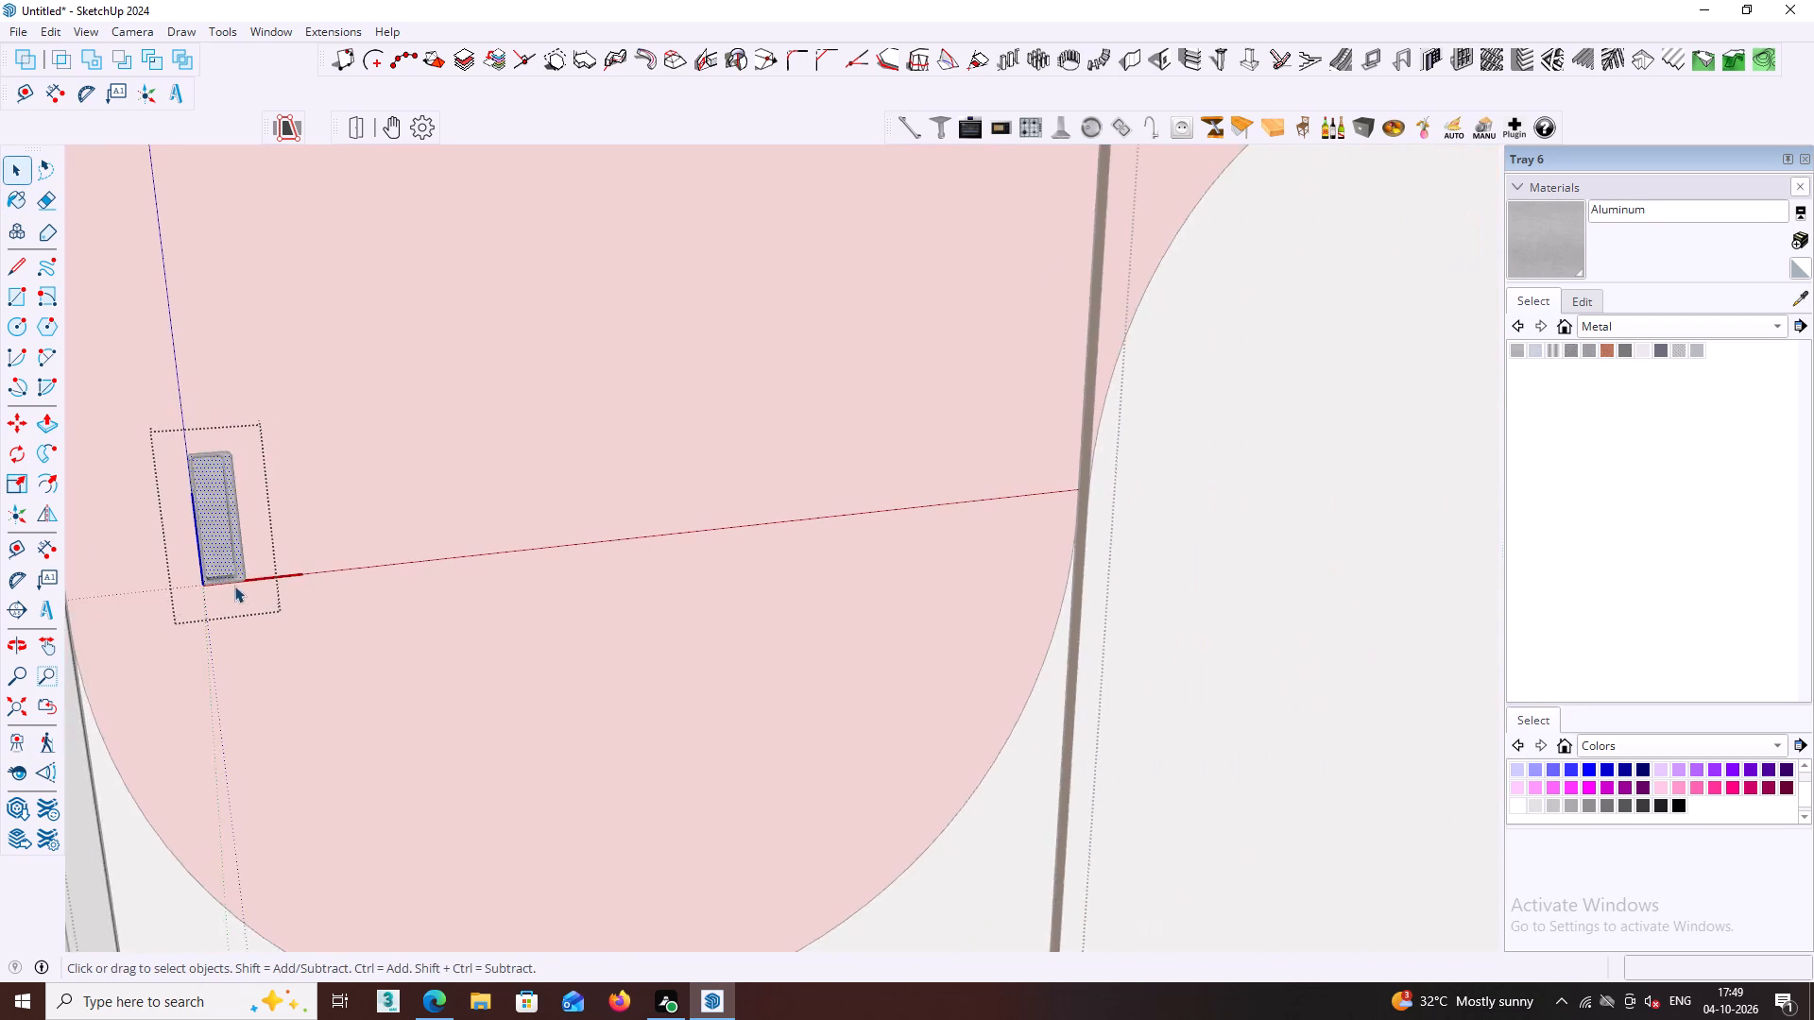
scroll(234, 586, down, 13)
middle_click(233, 587)
middle_click(352, 623)
middle_click(369, 631)
click(215, 666)
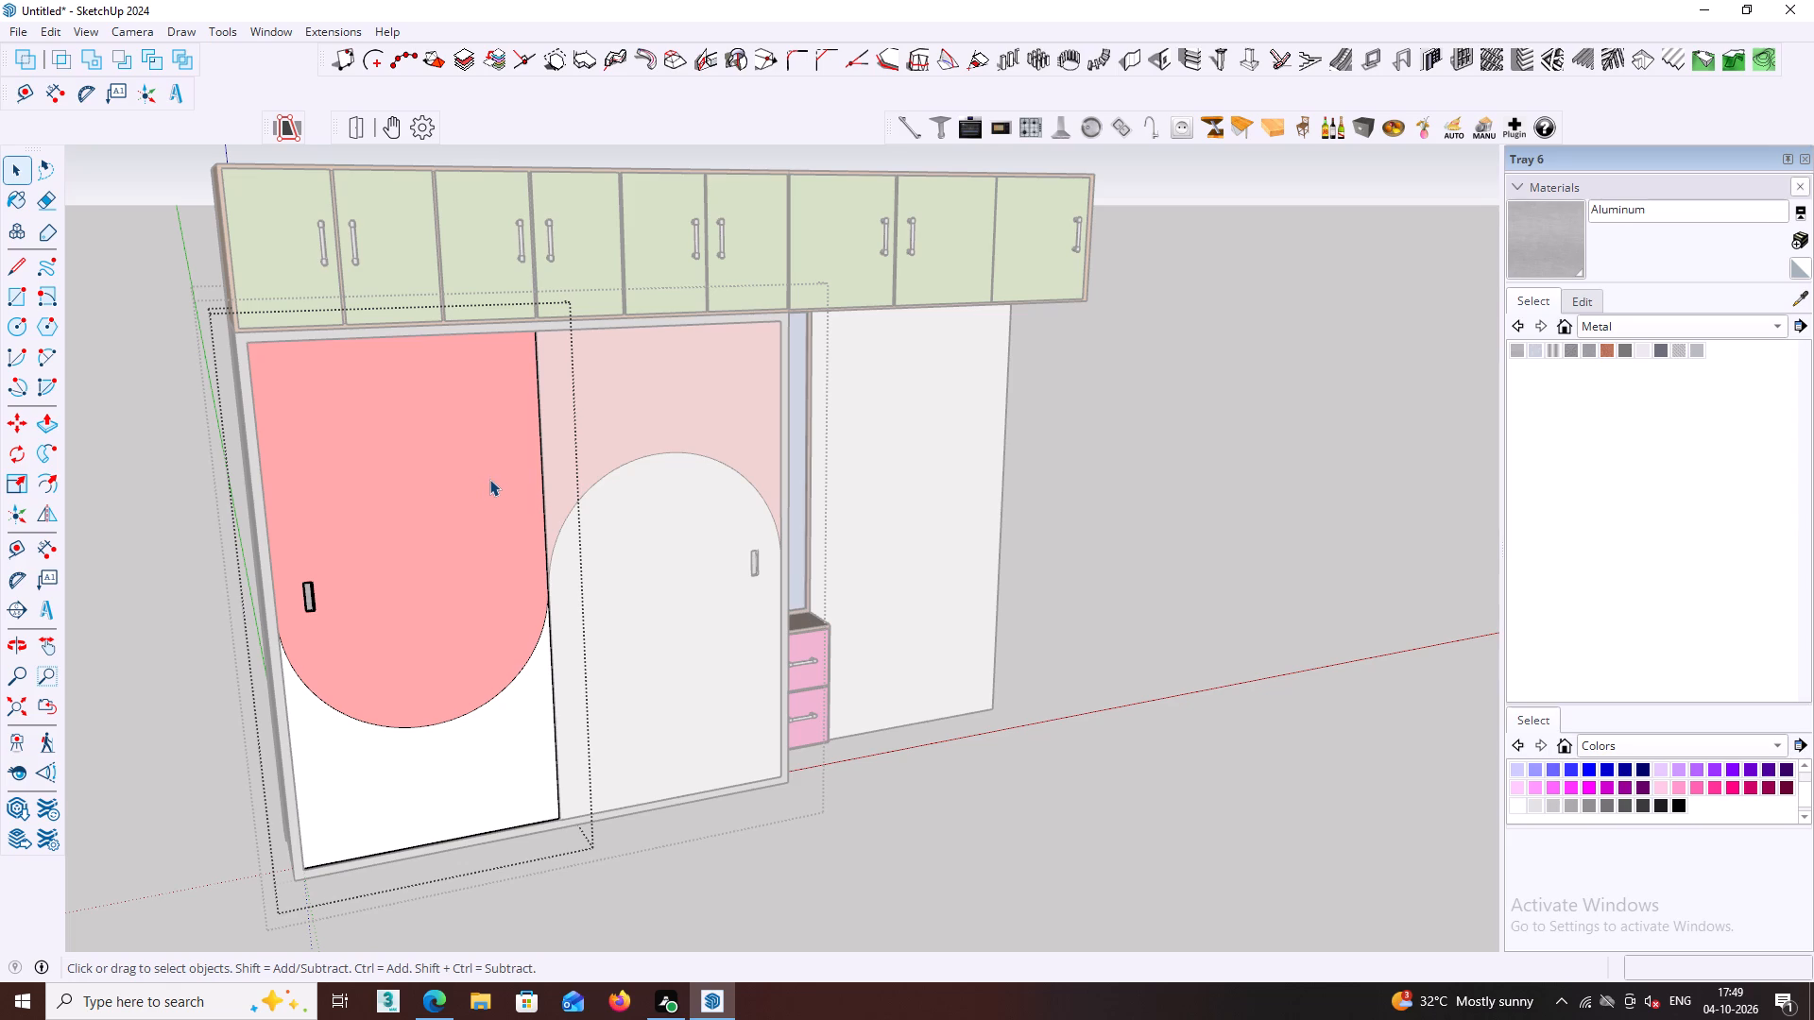
Leave the open door and wardrobe groups.
scroll(471, 495, down, 4)
click(200, 609)
middle_drag(386, 569, 500, 543)
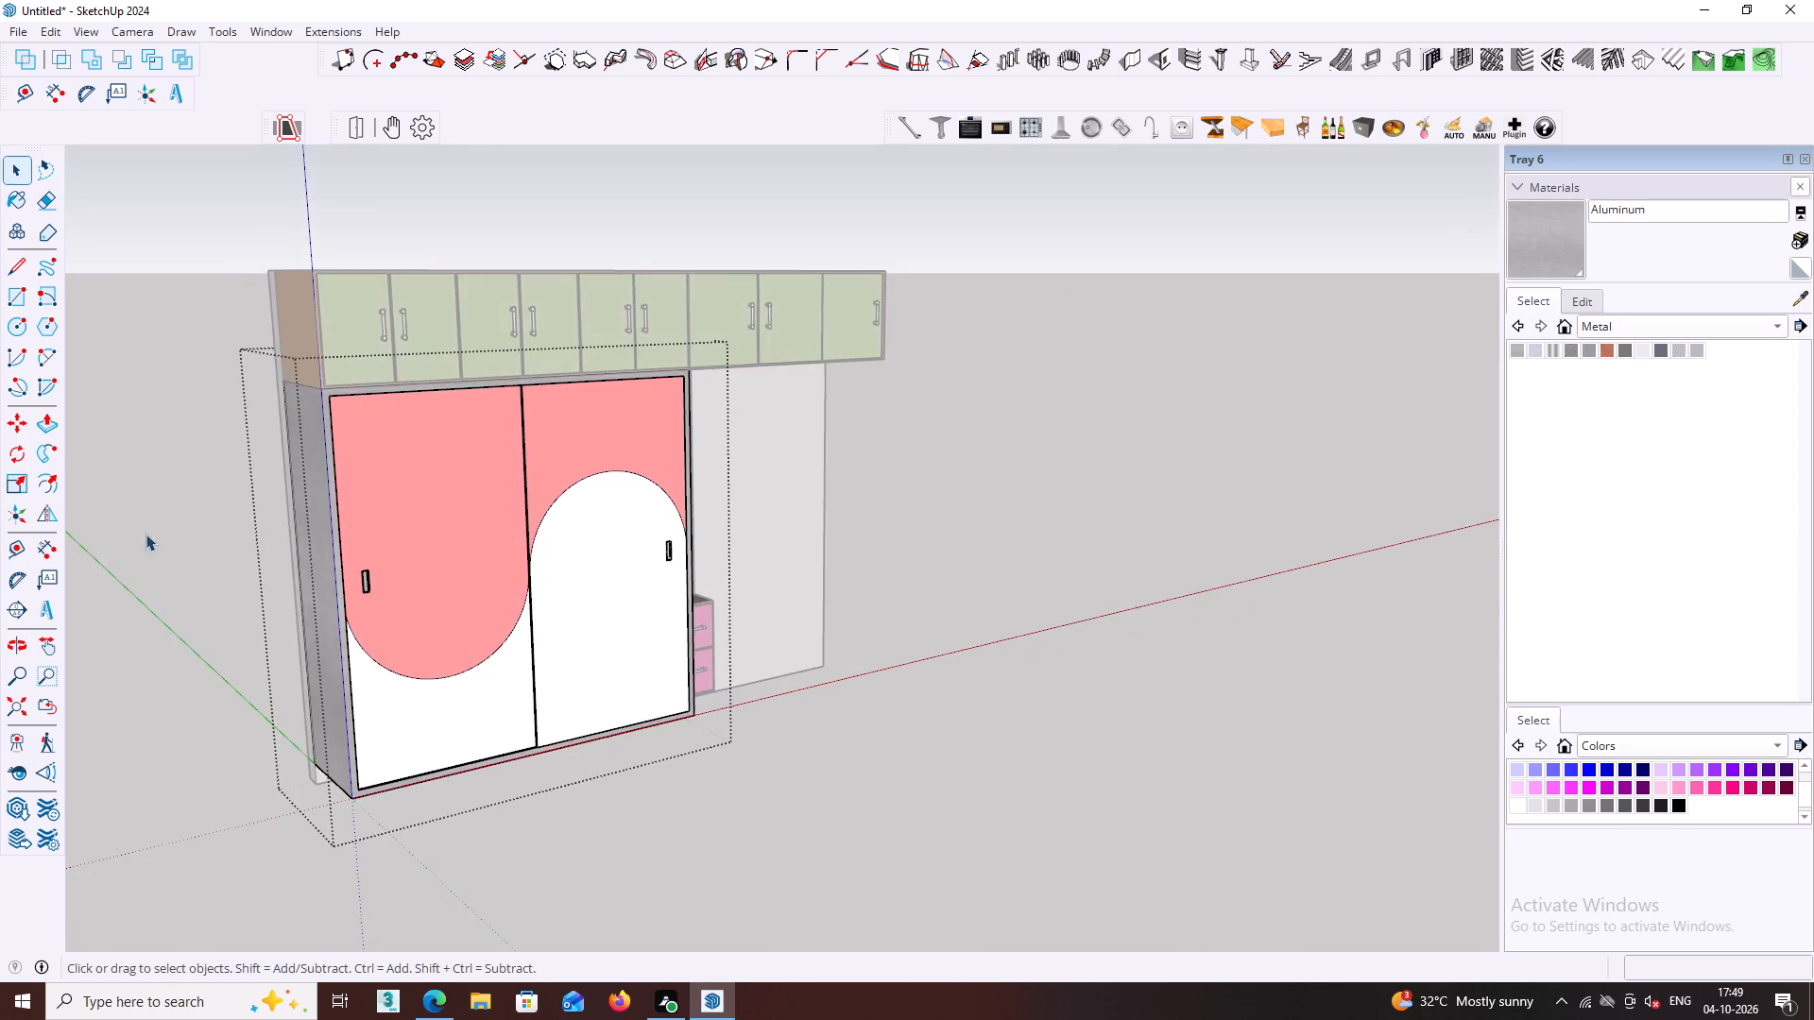
click(130, 548)
Sample Wood Bamboo from the overhead cabinet's side and paint the wardrobe carcass below it with that material.
middle_drag(250, 544, 308, 557)
scroll(449, 557, down, 1)
scroll(338, 524, up, 4)
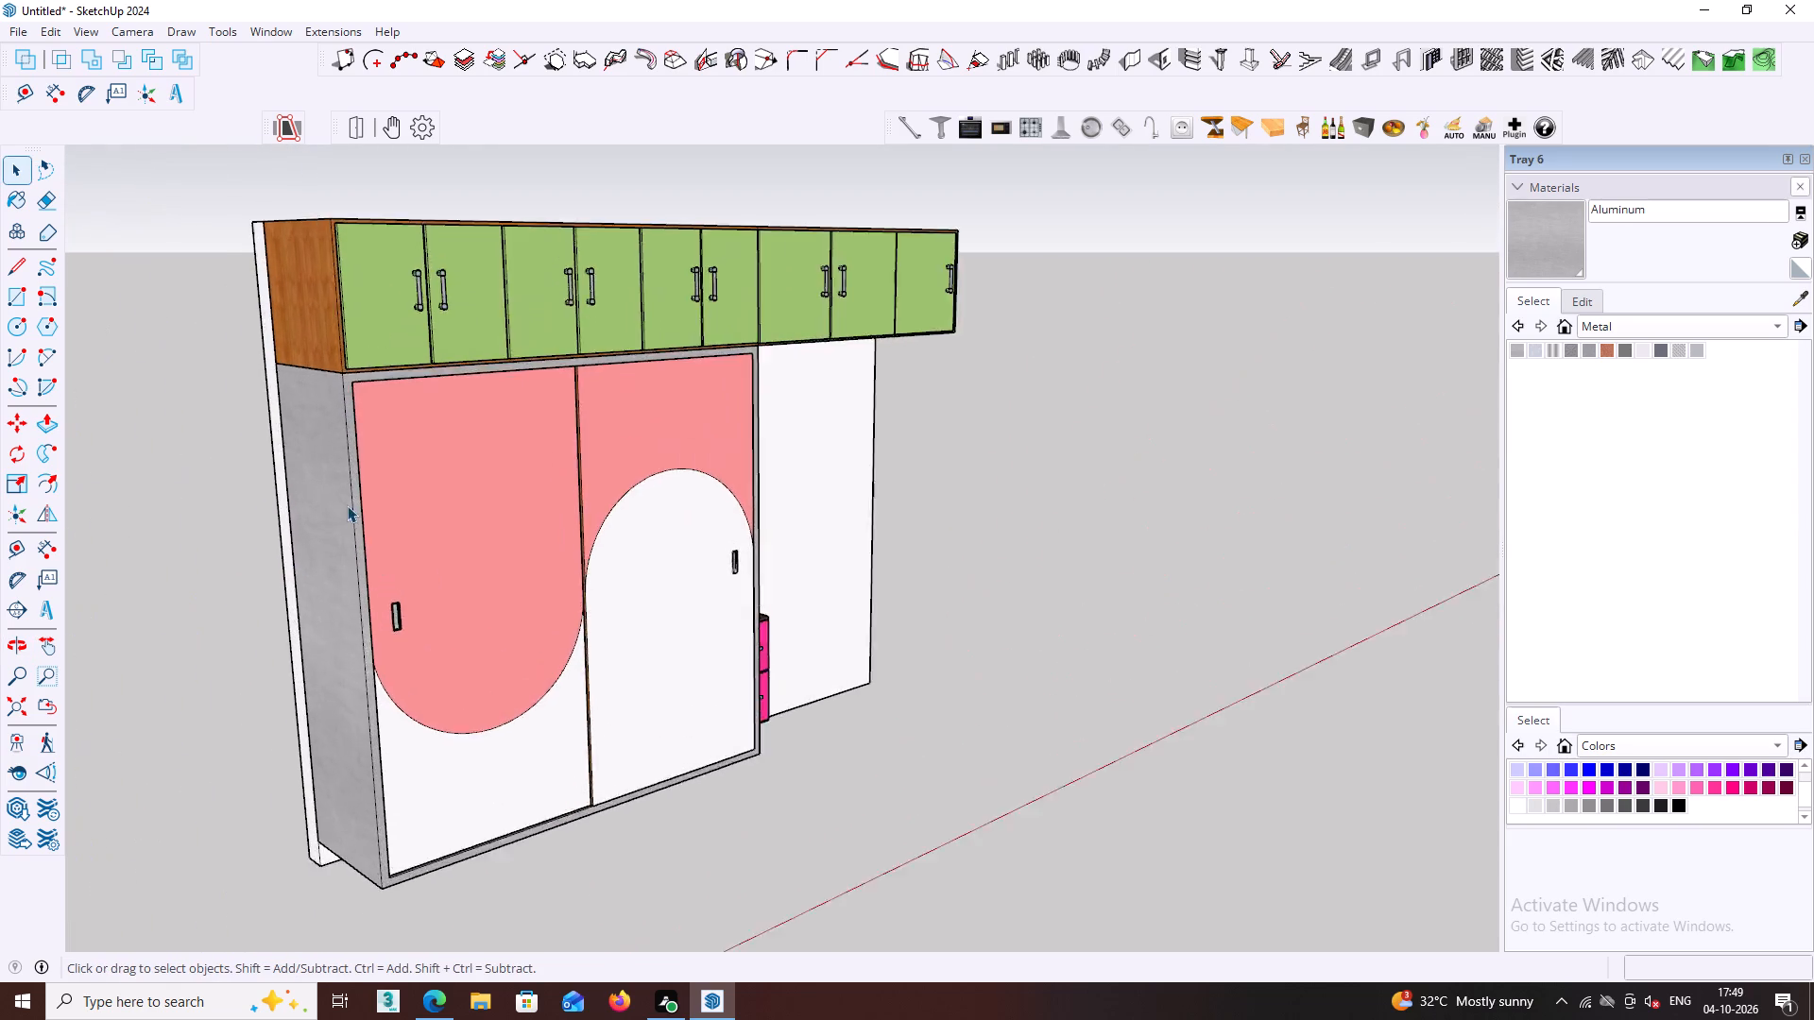
scroll(347, 505, up, 7)
scroll(360, 448, down, 11)
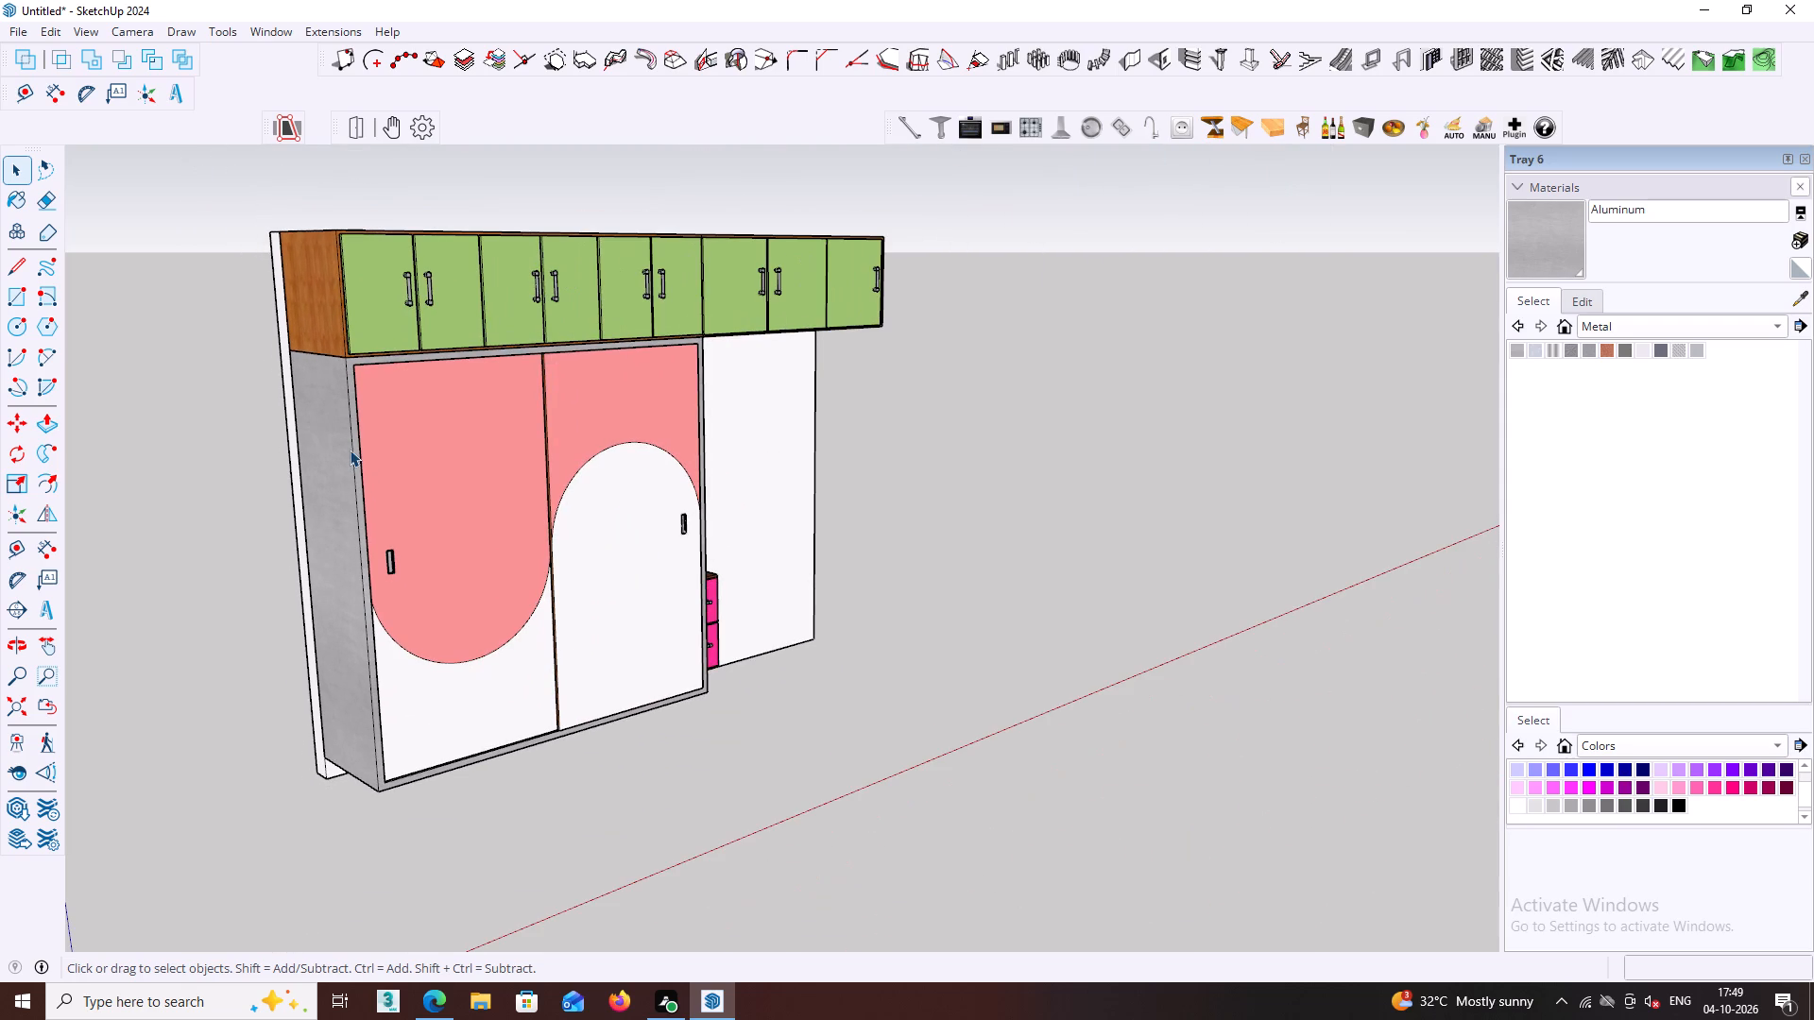
middle_drag(370, 476, 494, 530)
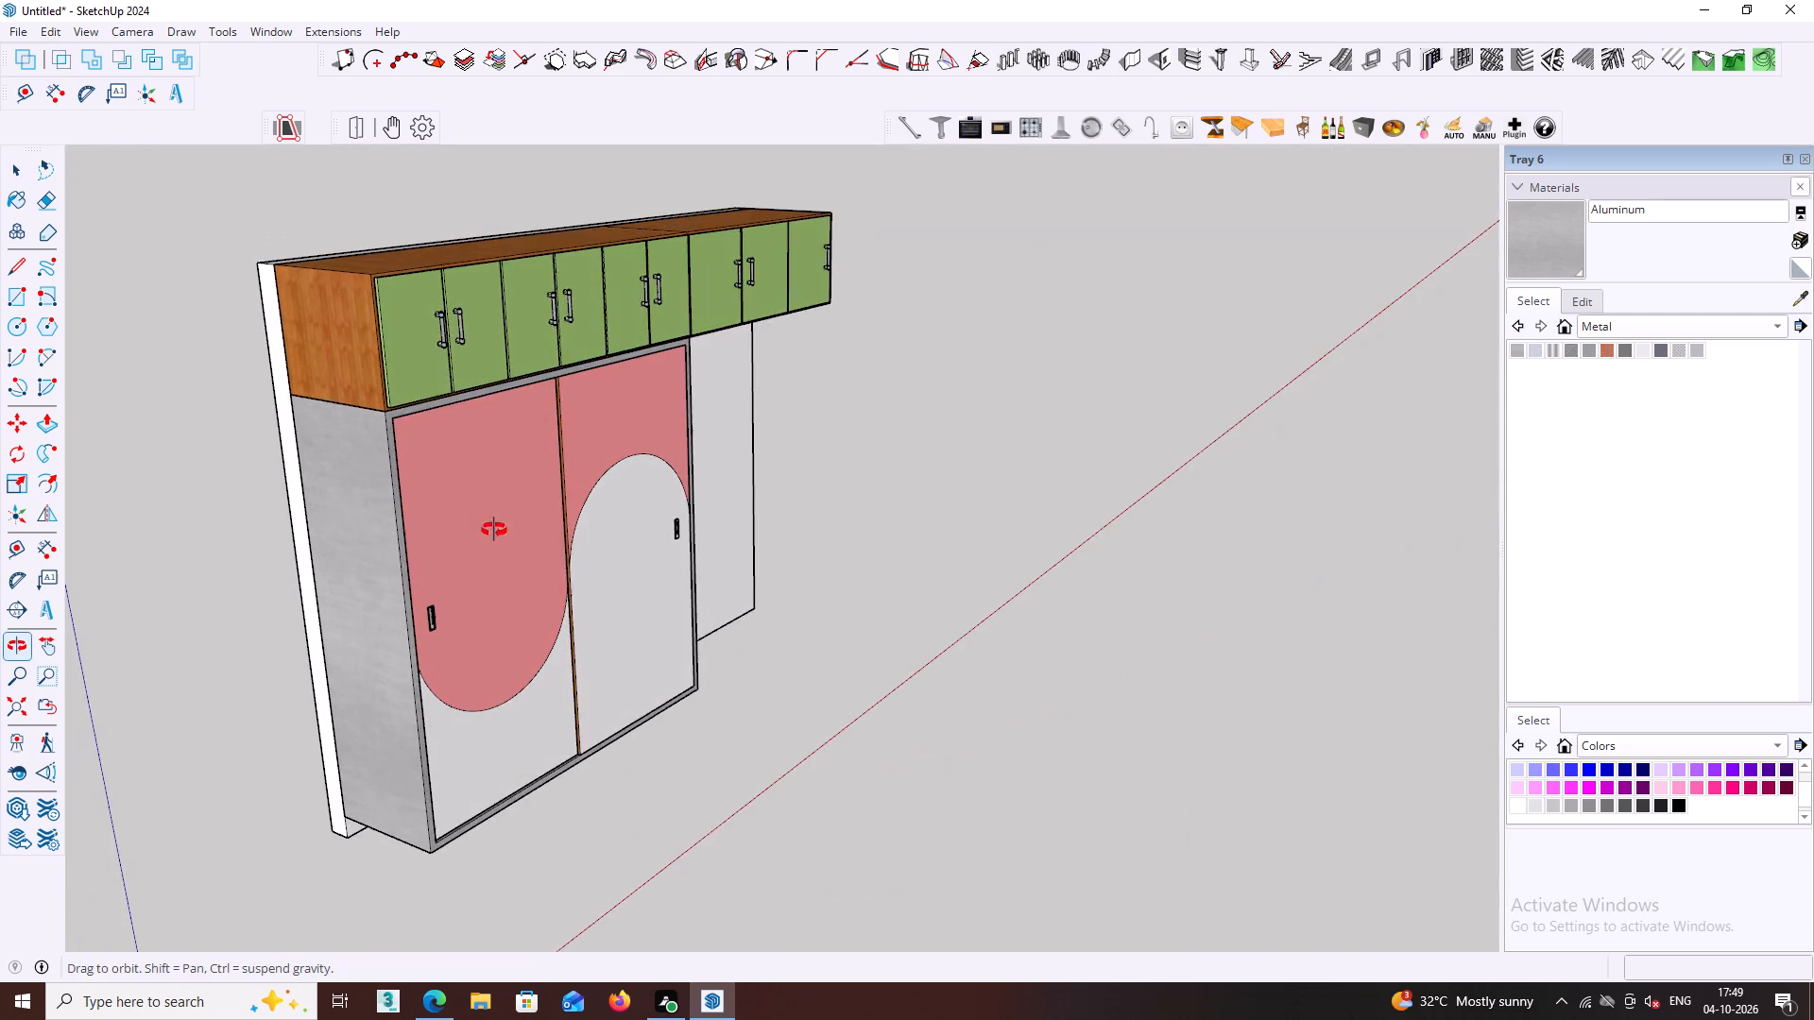
middle_drag(494, 530, 486, 524)
scroll(246, 303, up, 5)
middle_drag(322, 314, 508, 312)
scroll(936, 178, down, 3)
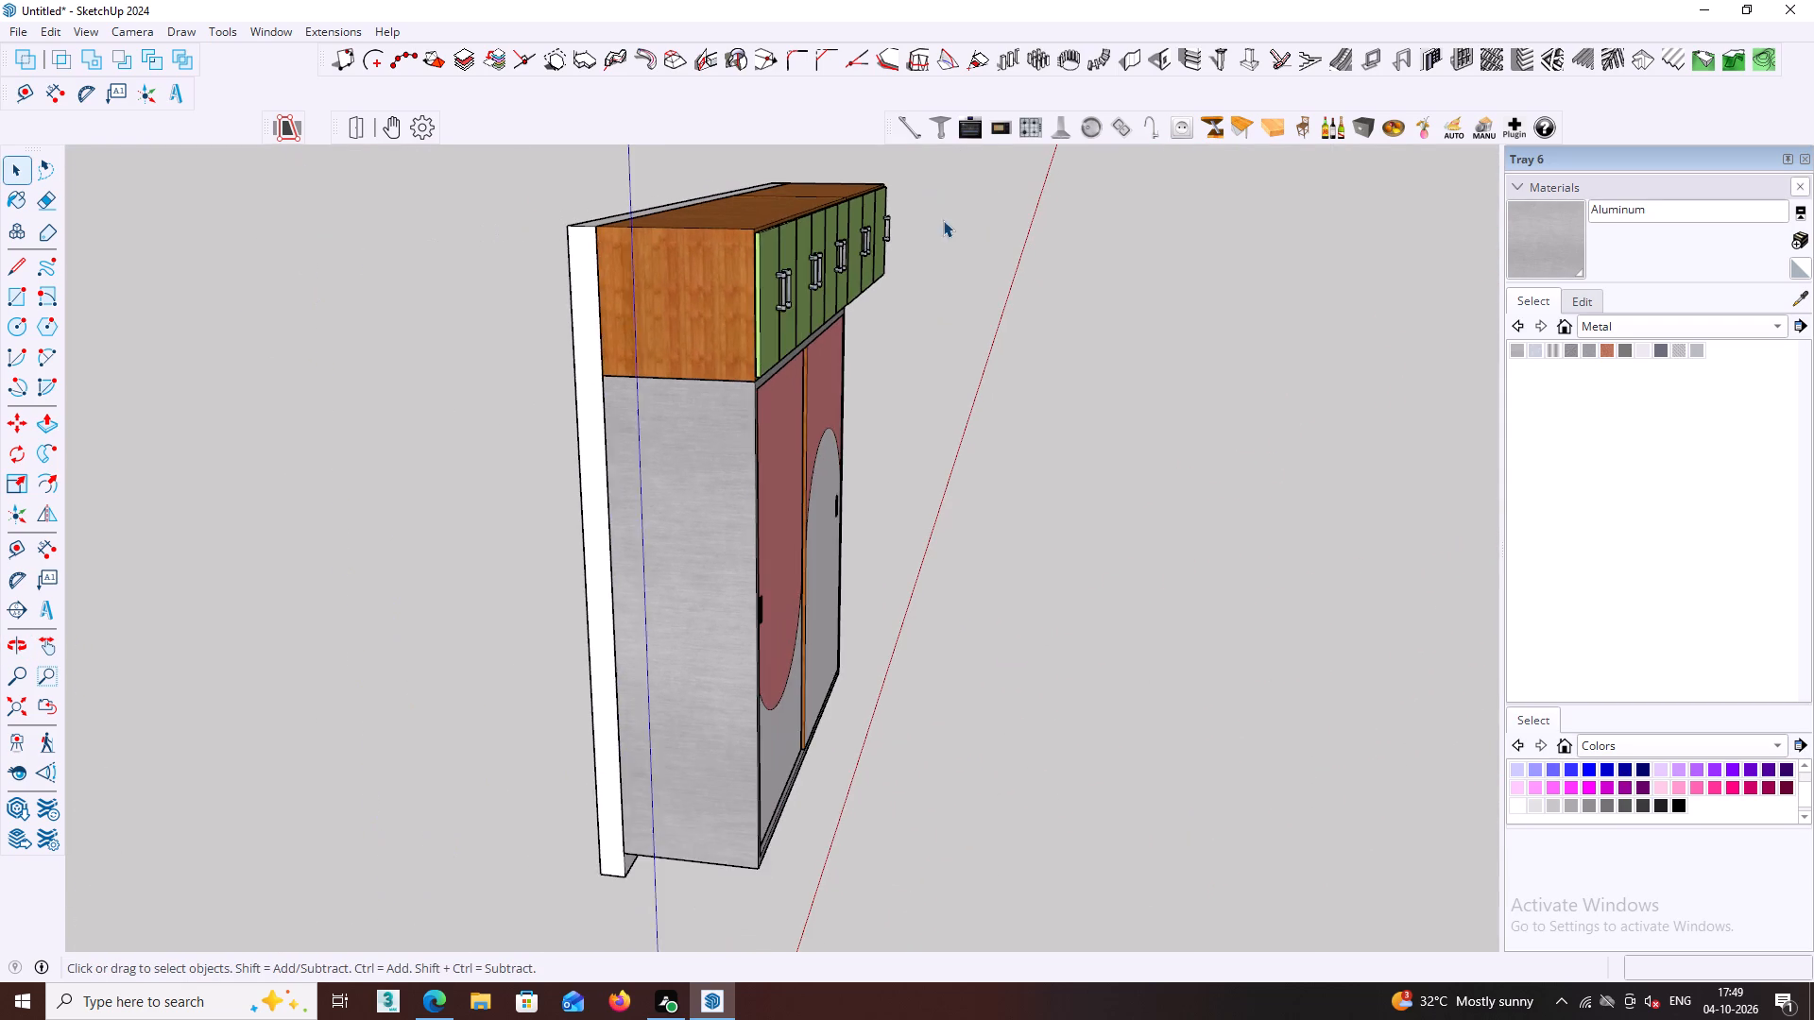
scroll(943, 220, down, 2)
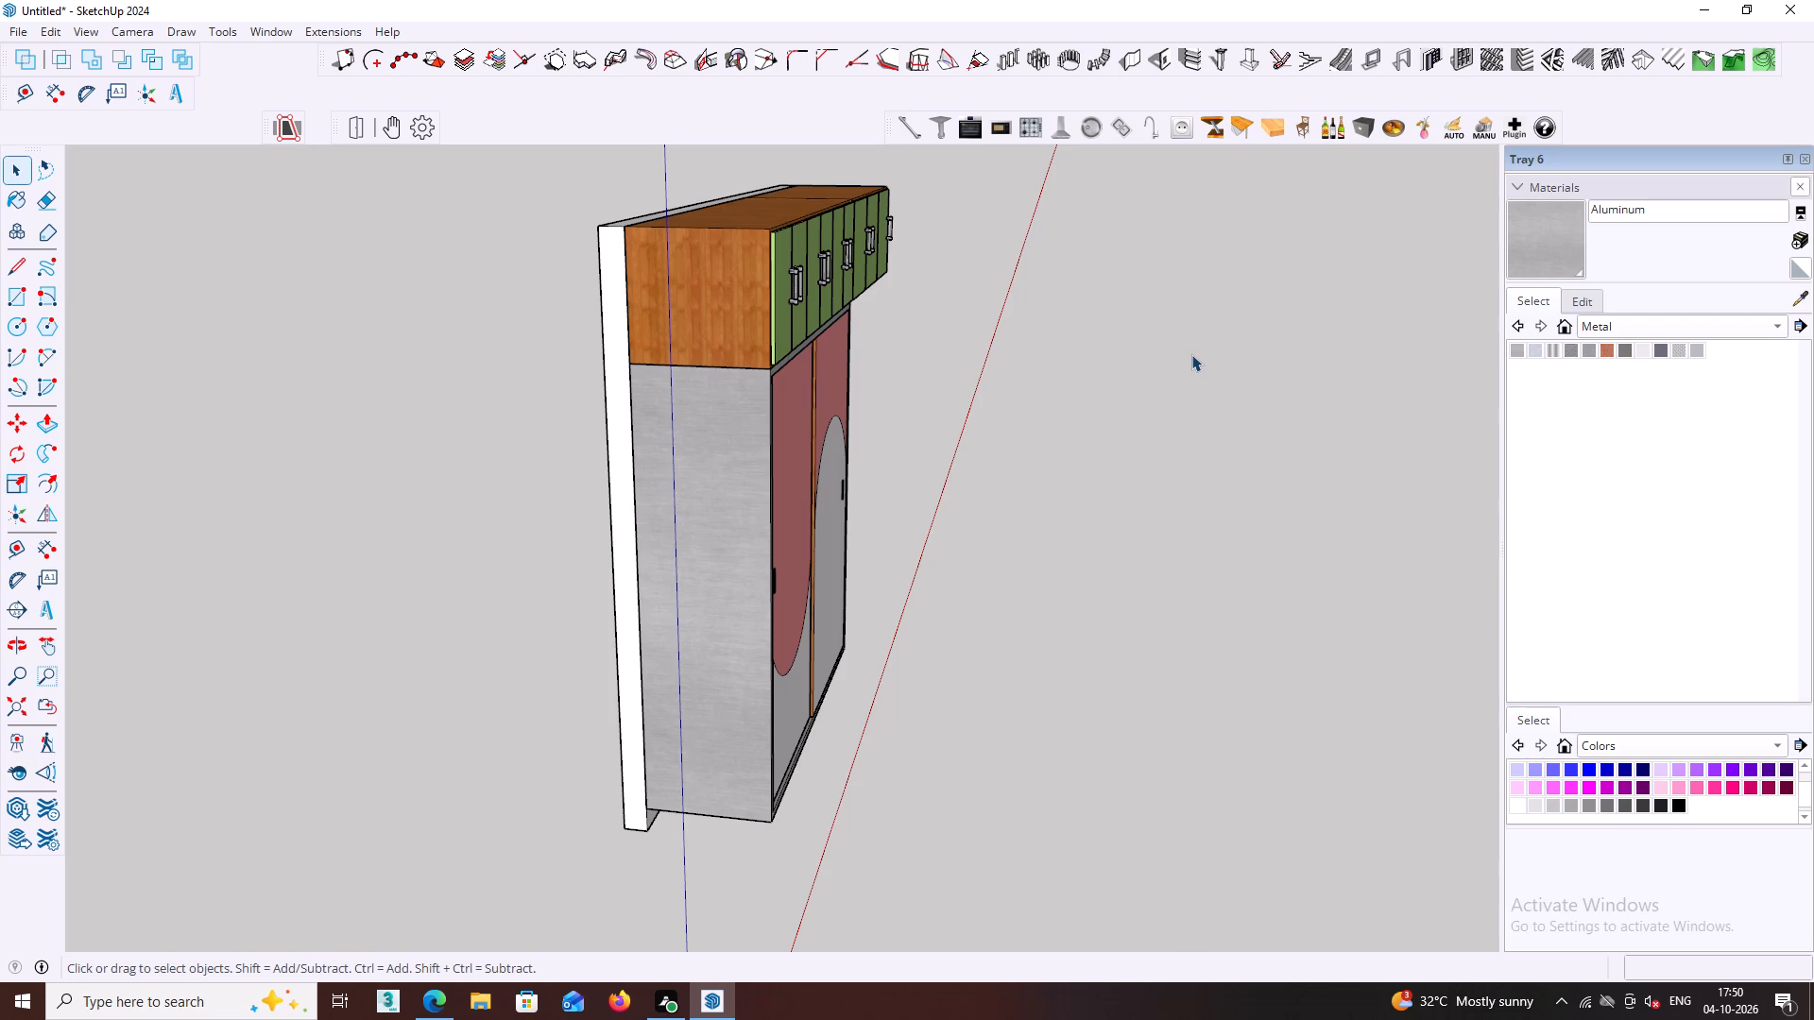
middle_drag(1191, 351, 1138, 351)
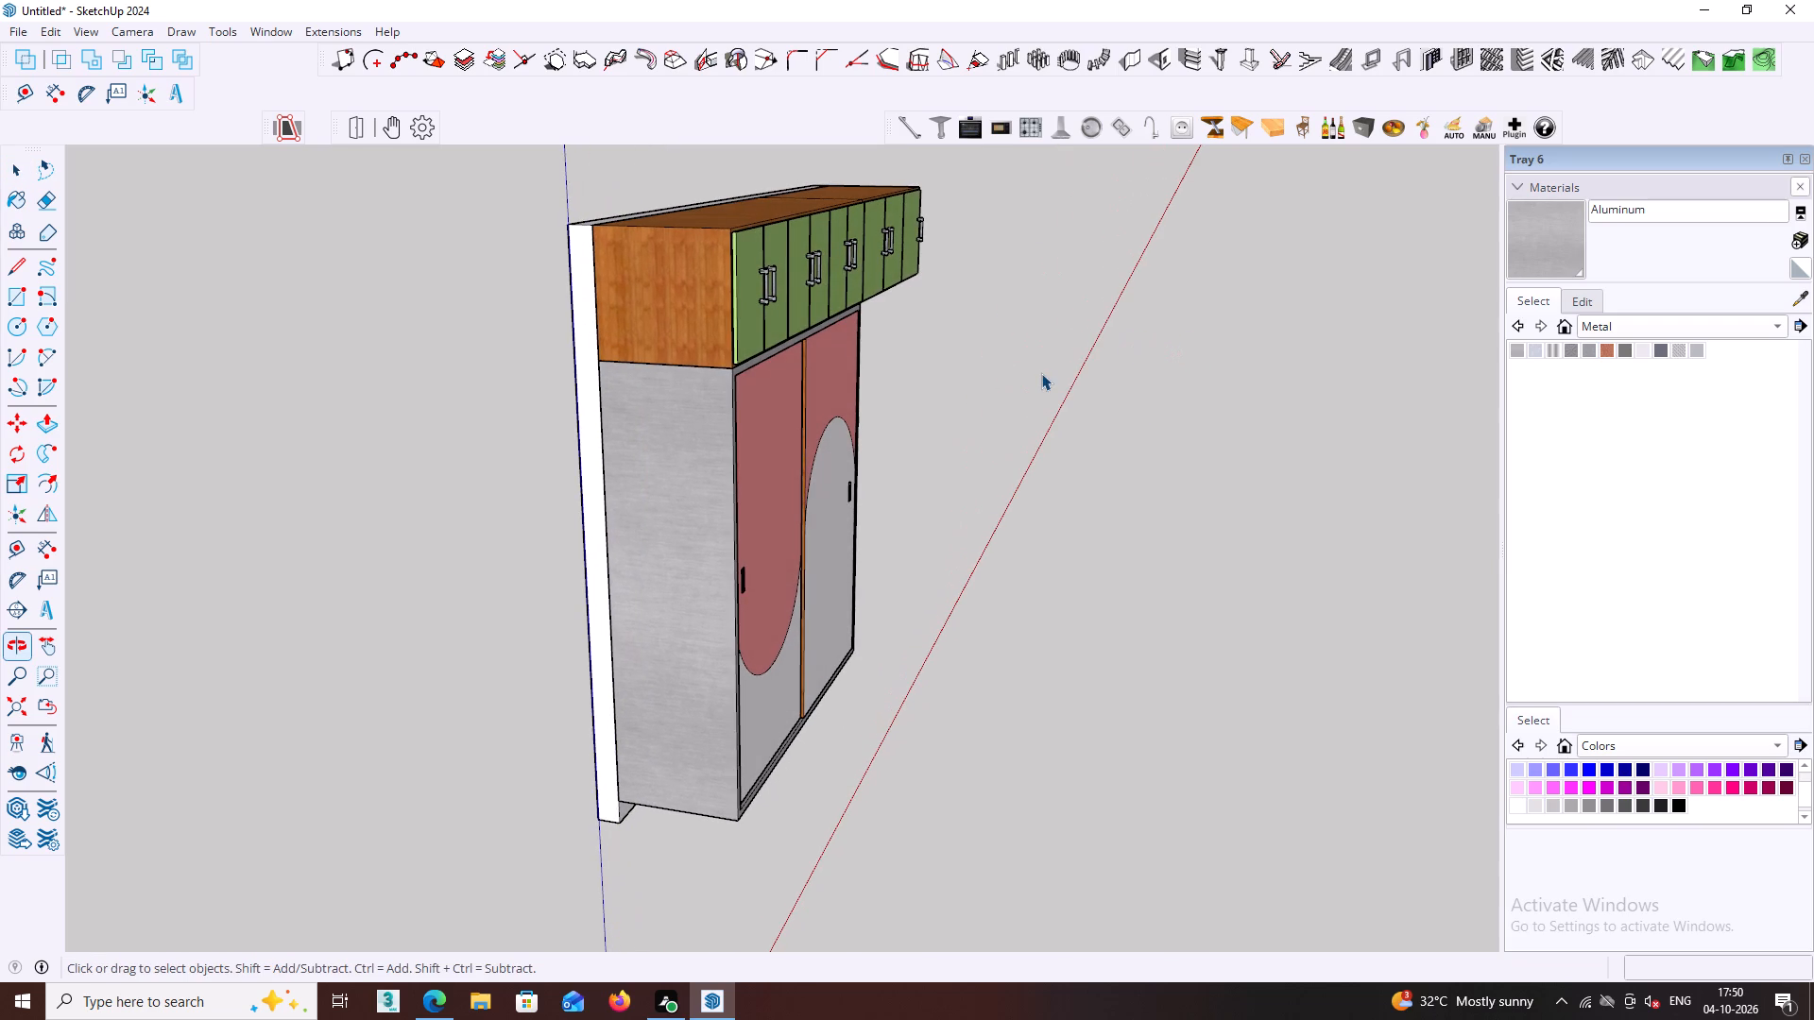
scroll(1039, 384, up, 2)
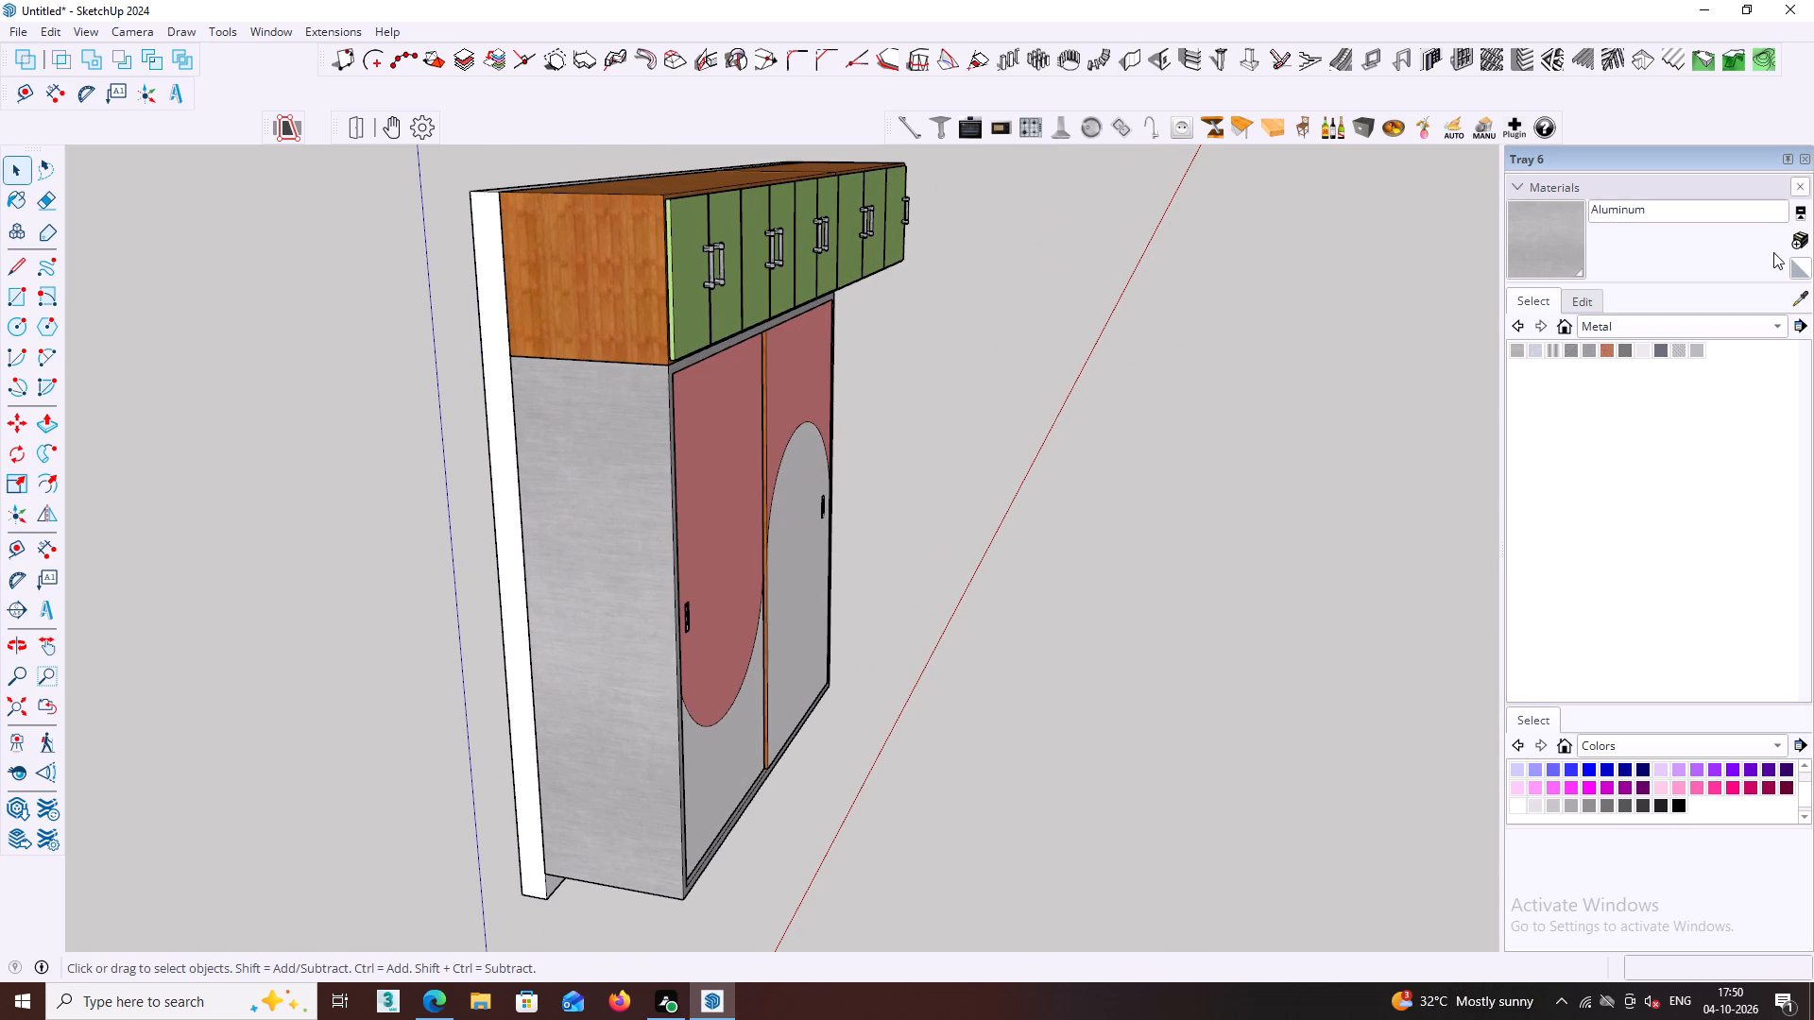
click(1805, 298)
click(642, 313)
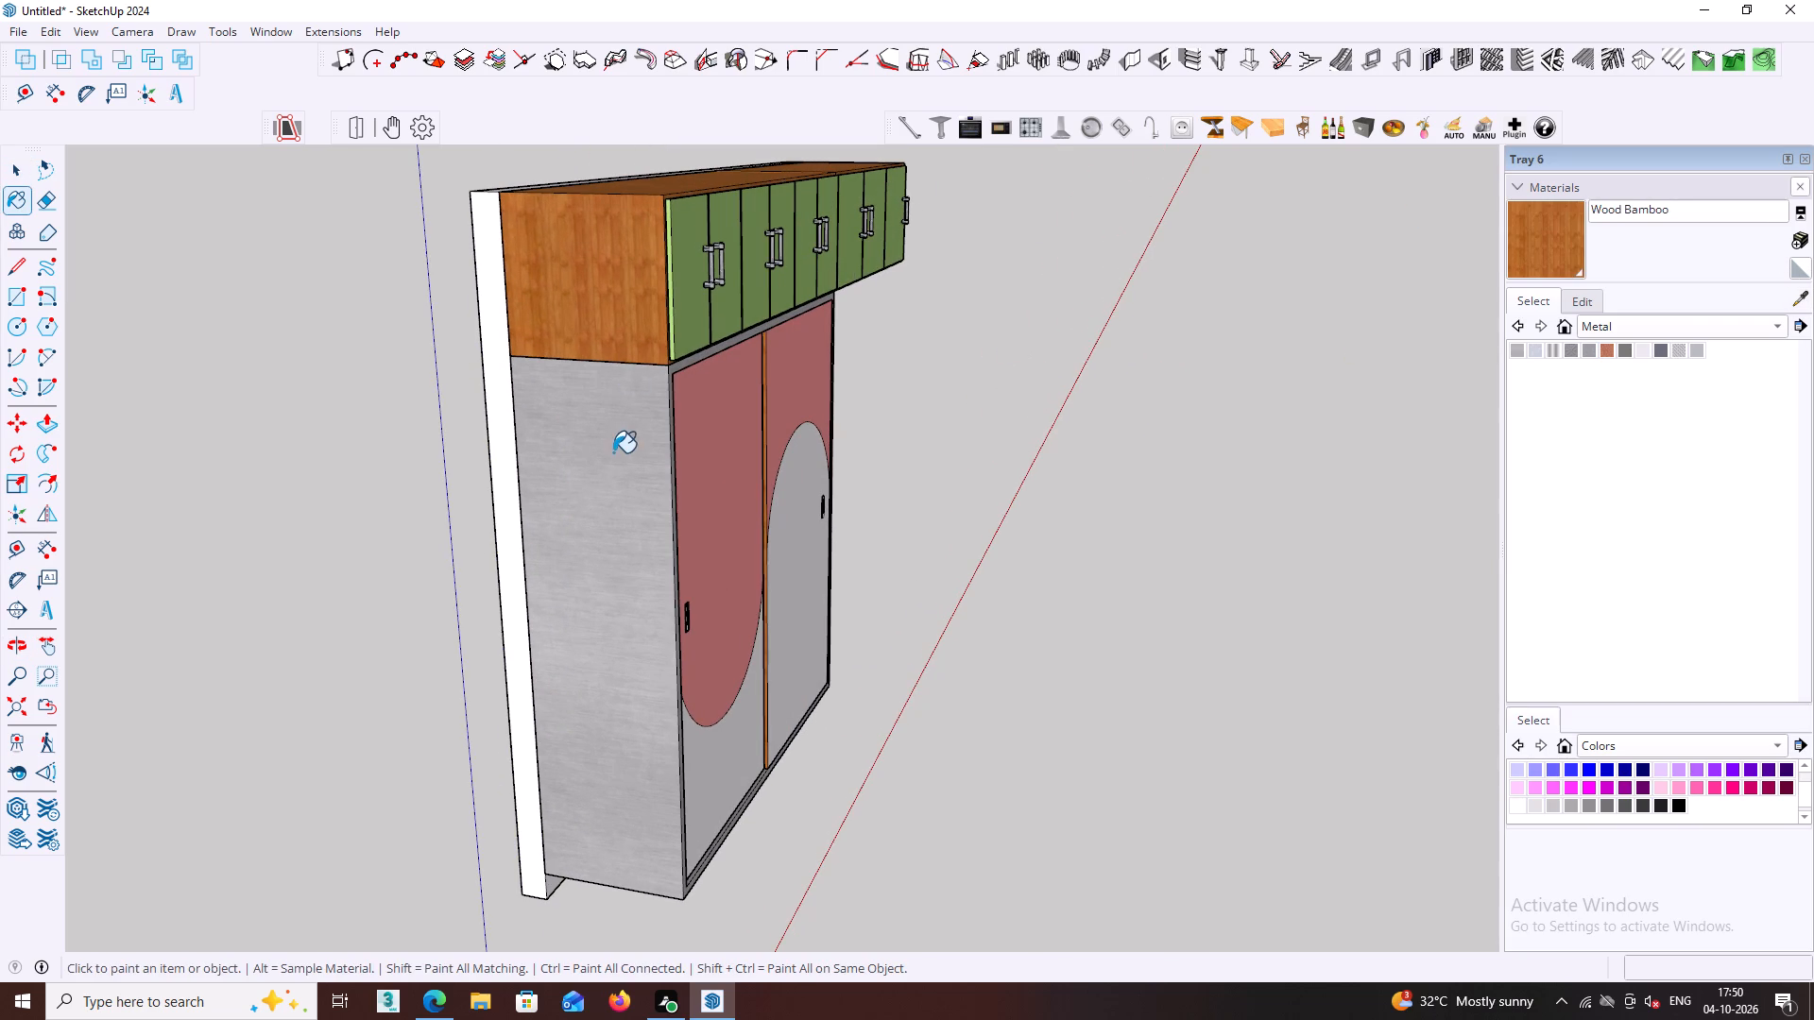
click(613, 452)
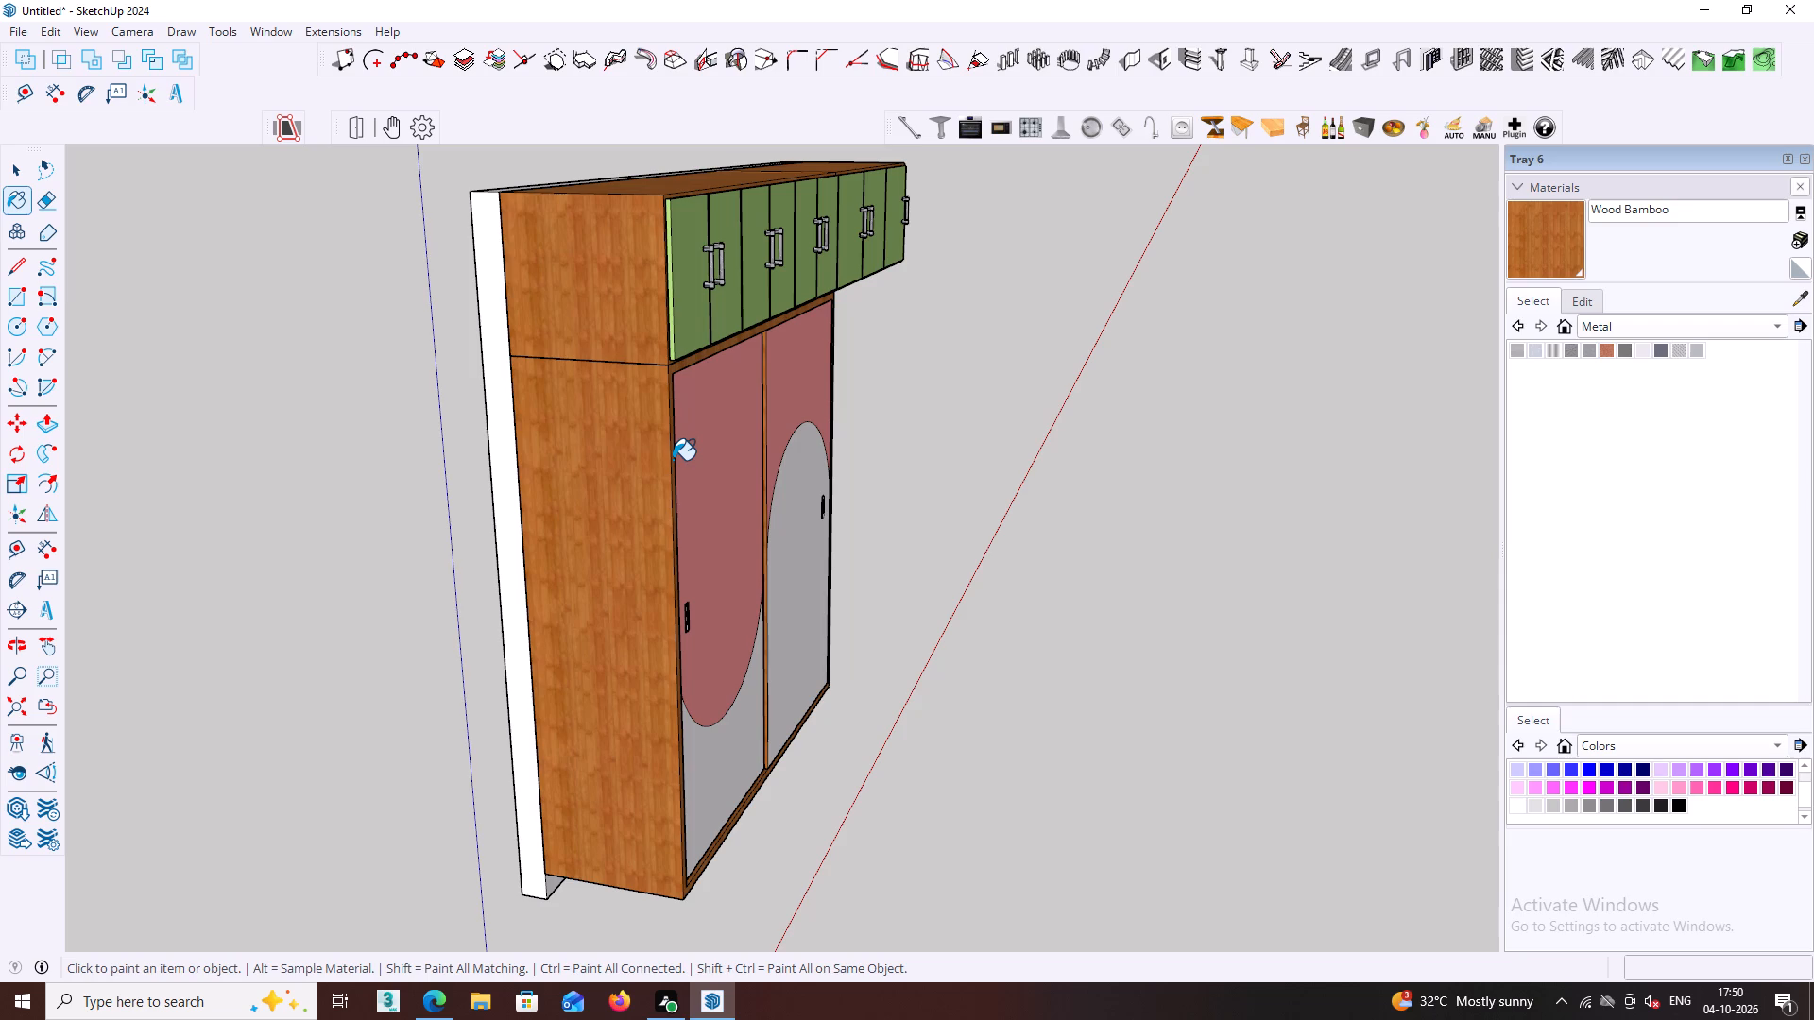
Examine the repainted wardrobe, overhead cabinets, mirror and drawer unit from both sides and from the front.
middle_drag(673, 462, 535, 439)
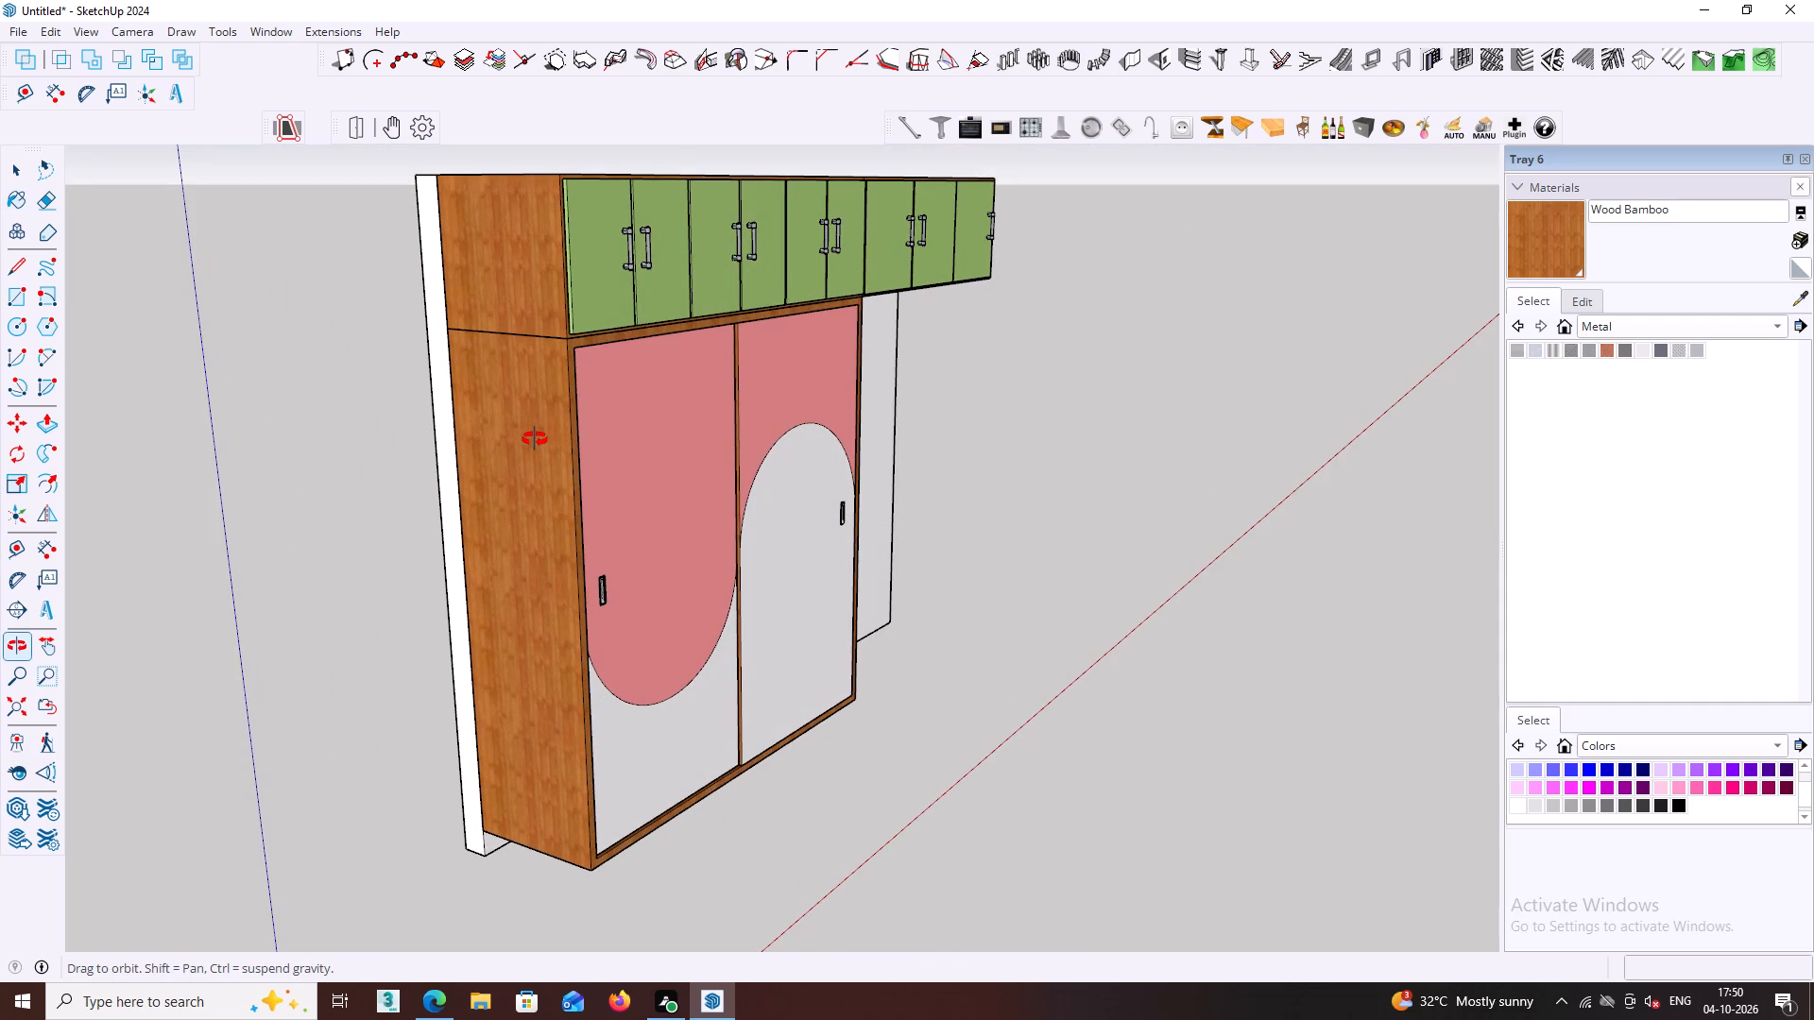
middle_drag(535, 439, 364, 420)
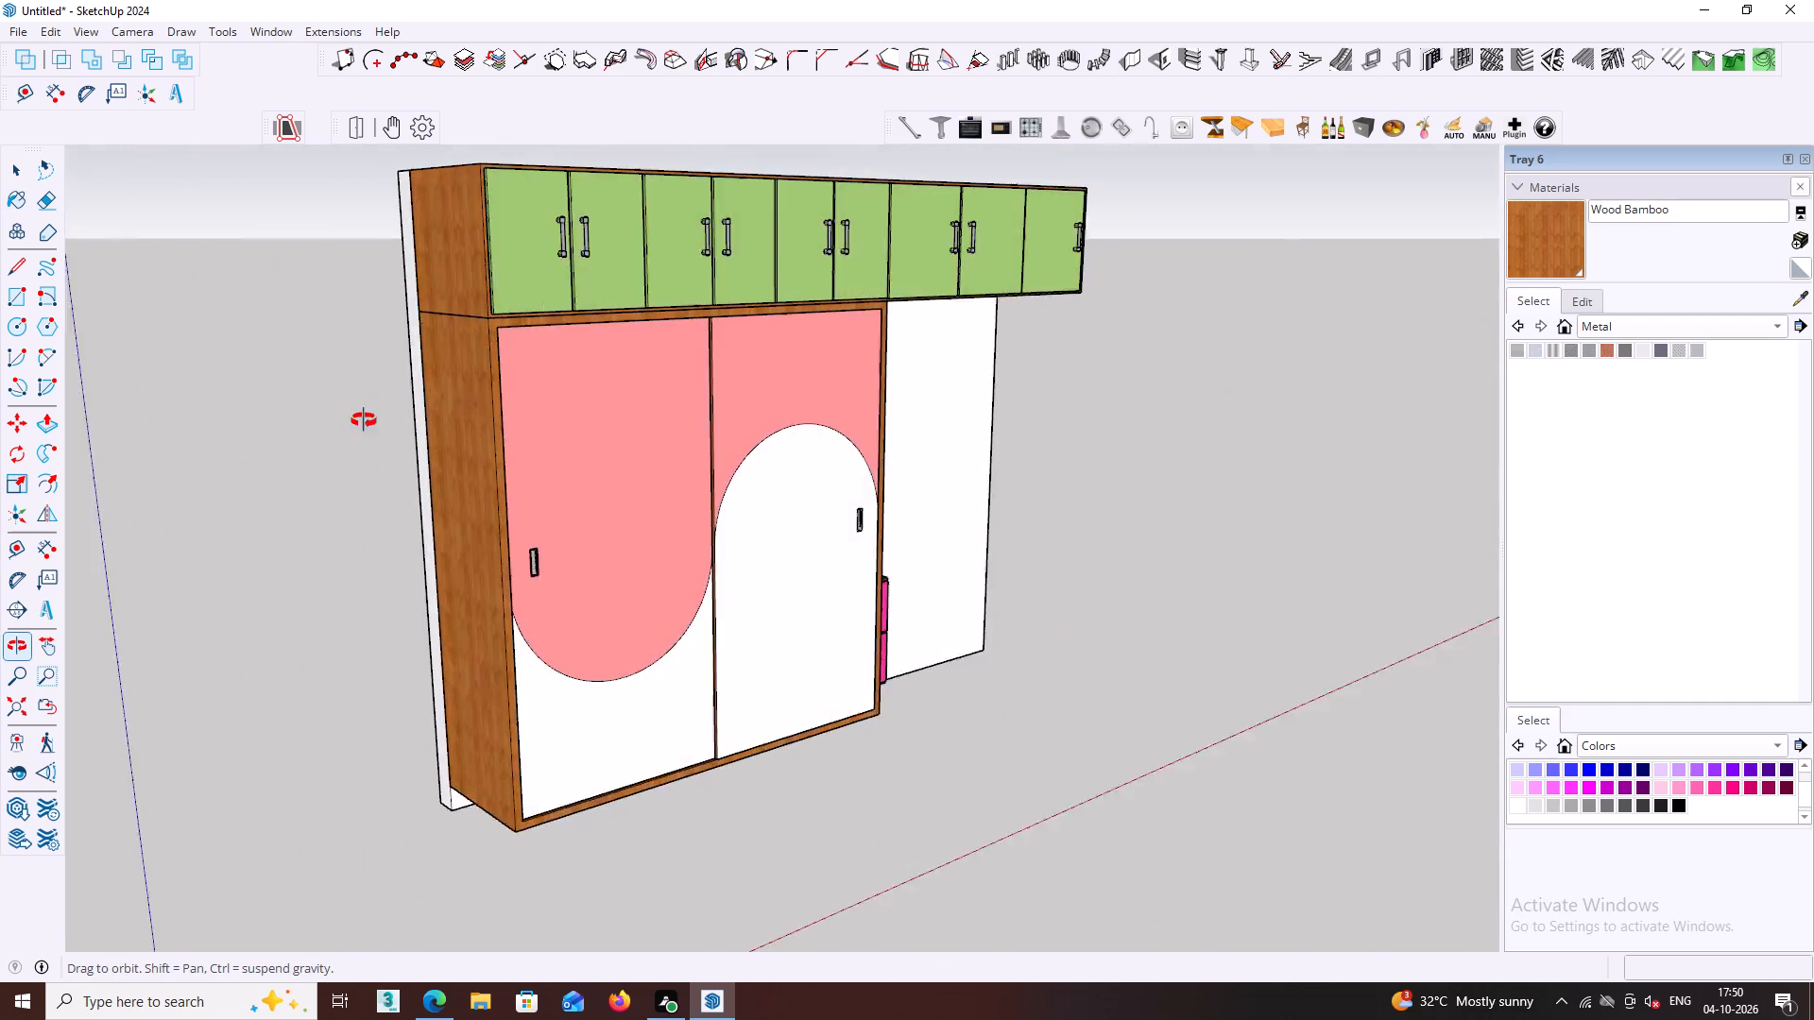
middle_drag(364, 420, 181, 423)
middle_drag(750, 424, 207, 414)
middle_drag(697, 418, 411, 417)
middle_drag(762, 401, 948, 310)
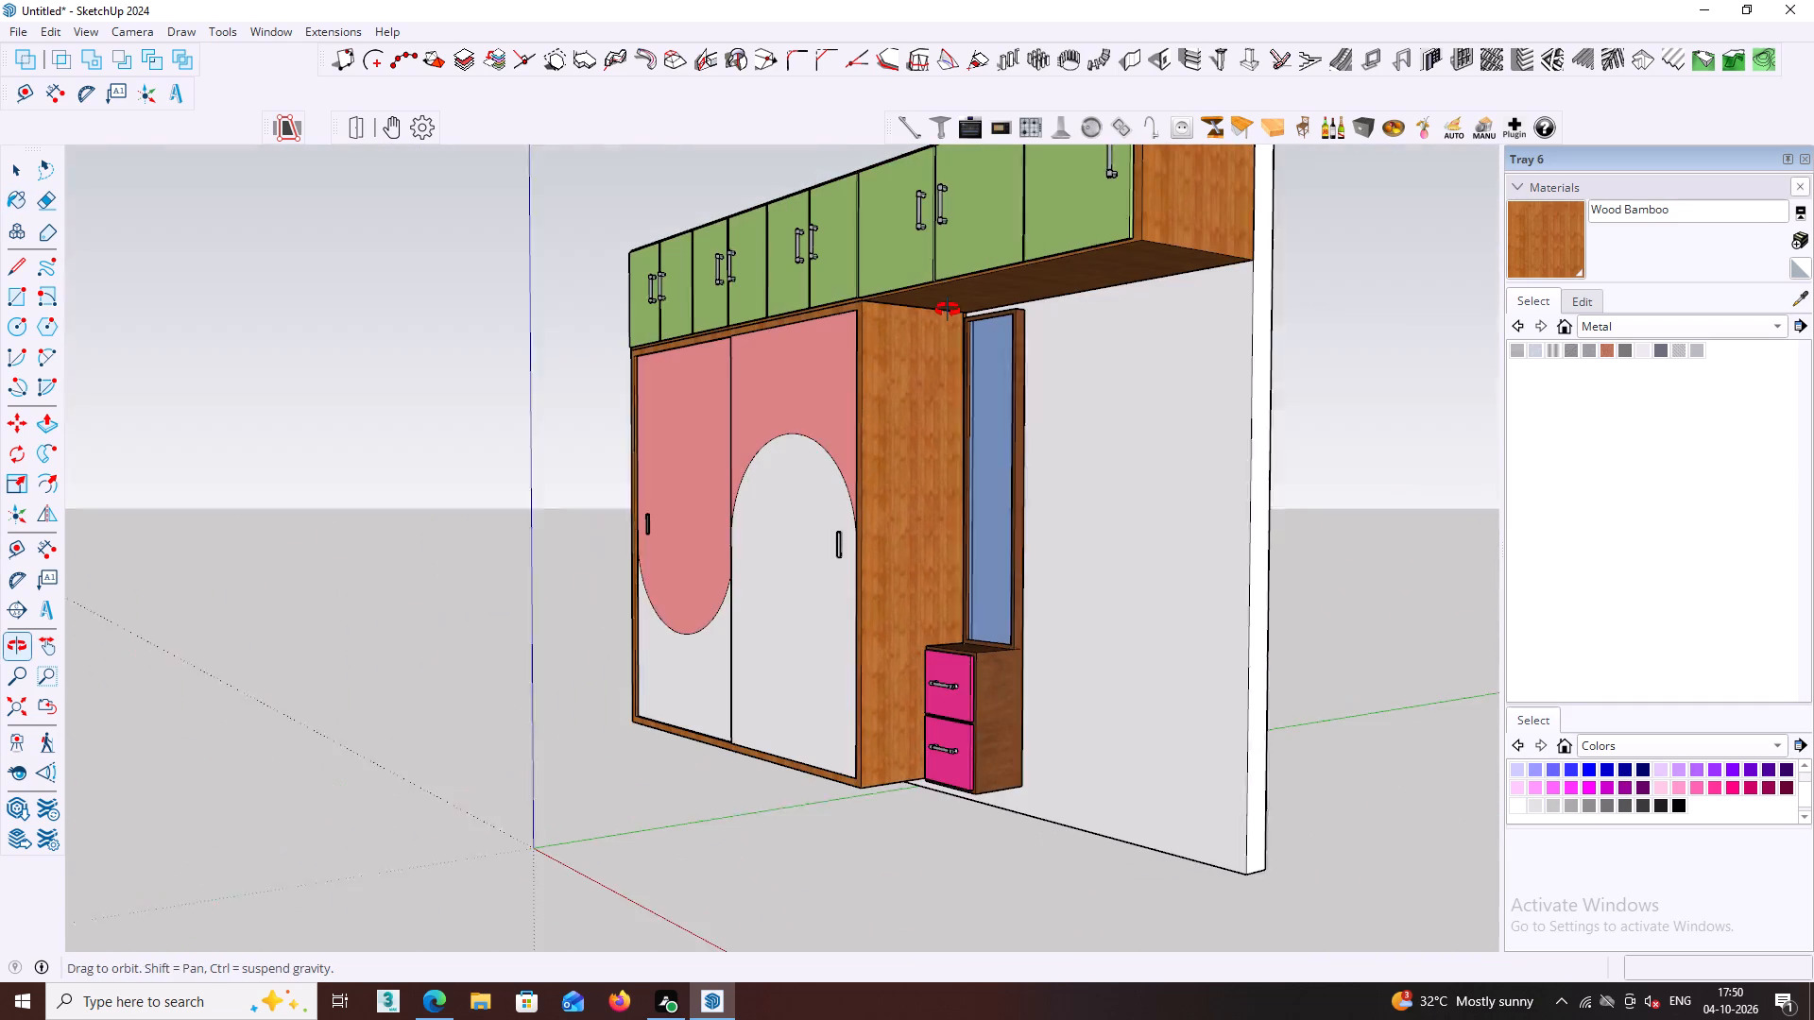
middle_drag(948, 310, 950, 307)
key(space)
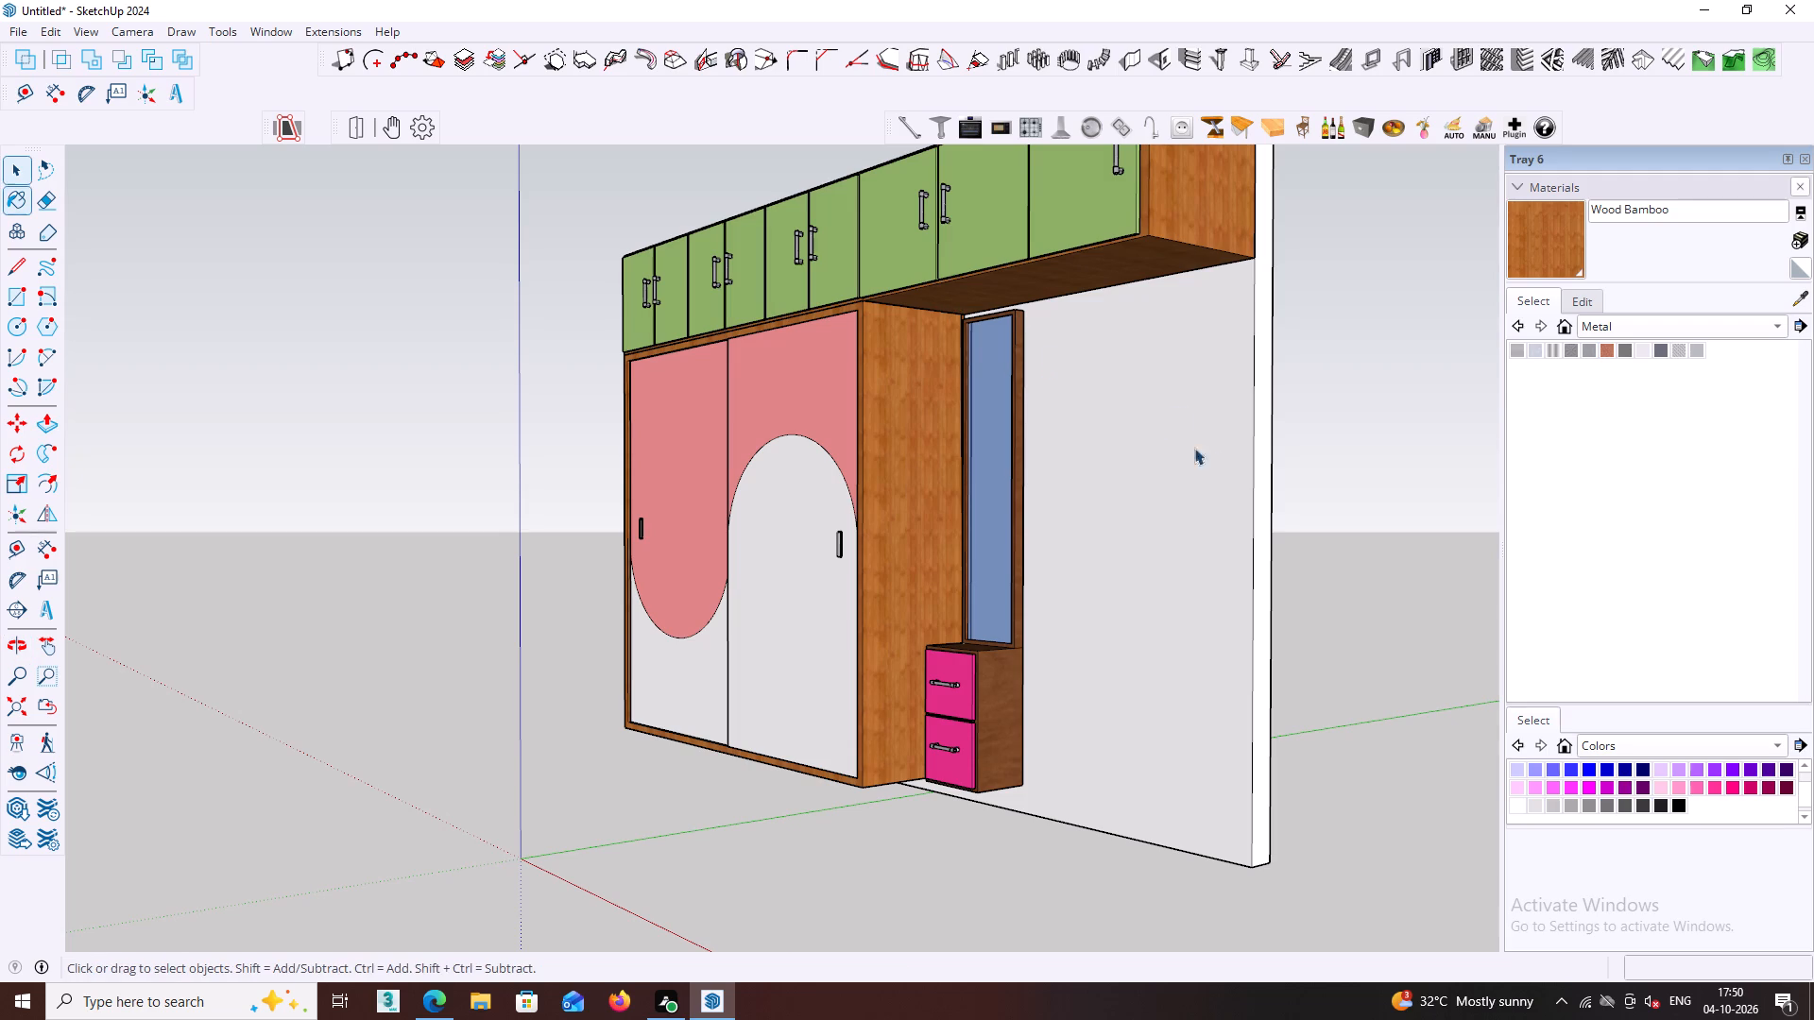
click(1331, 474)
middle_drag(1349, 461, 1479, 609)
scroll(1479, 601, down, 2)
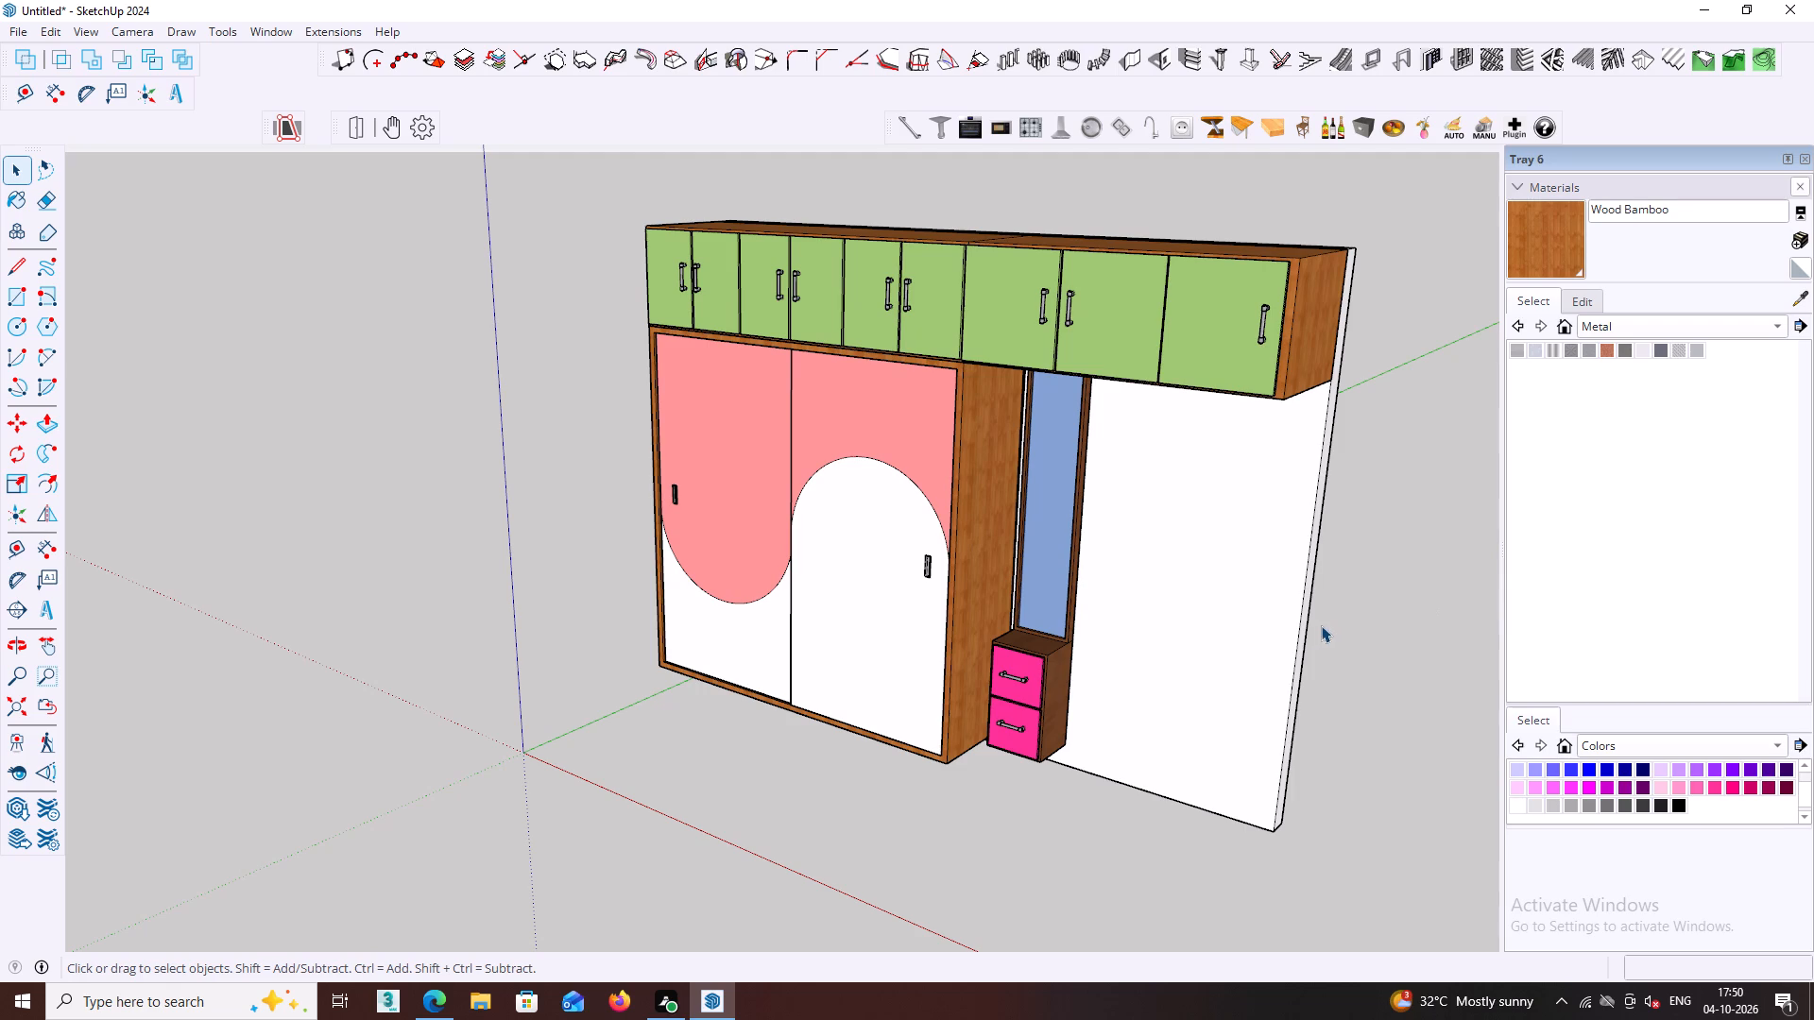
scroll(1043, 620, down, 2)
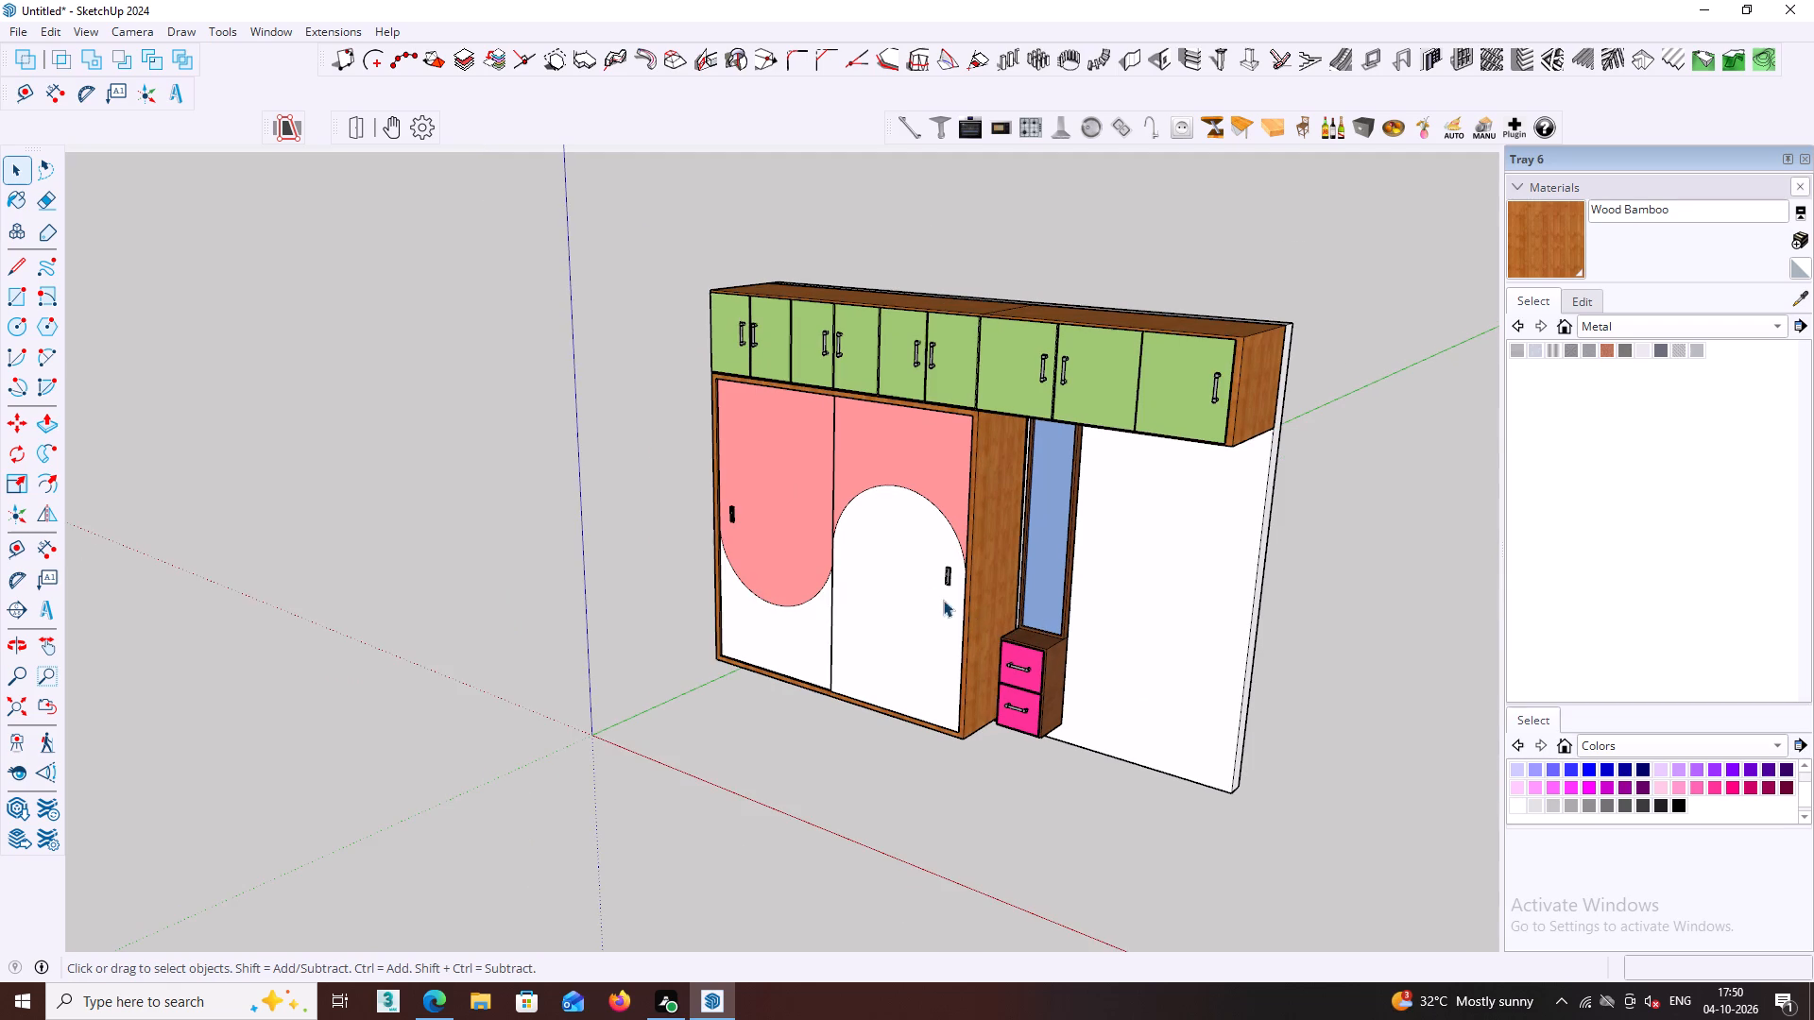
middle_drag(943, 600, 990, 588)
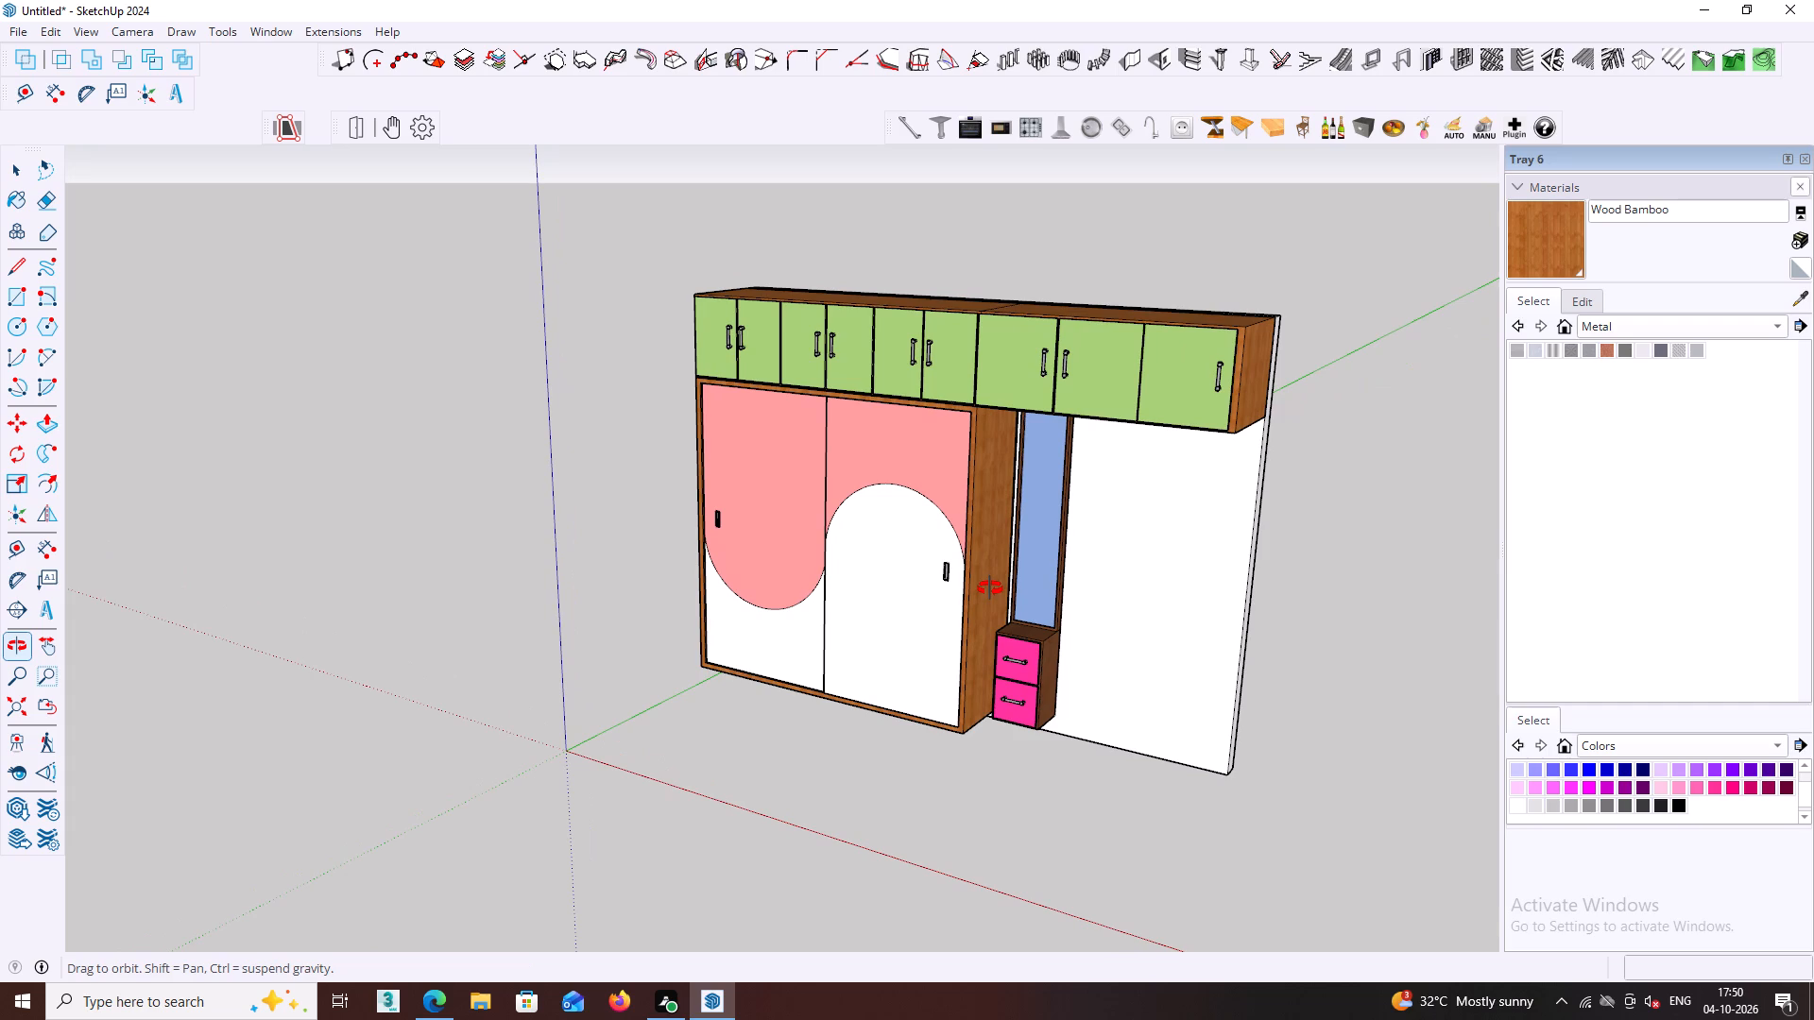
middle_drag(990, 588, 986, 587)
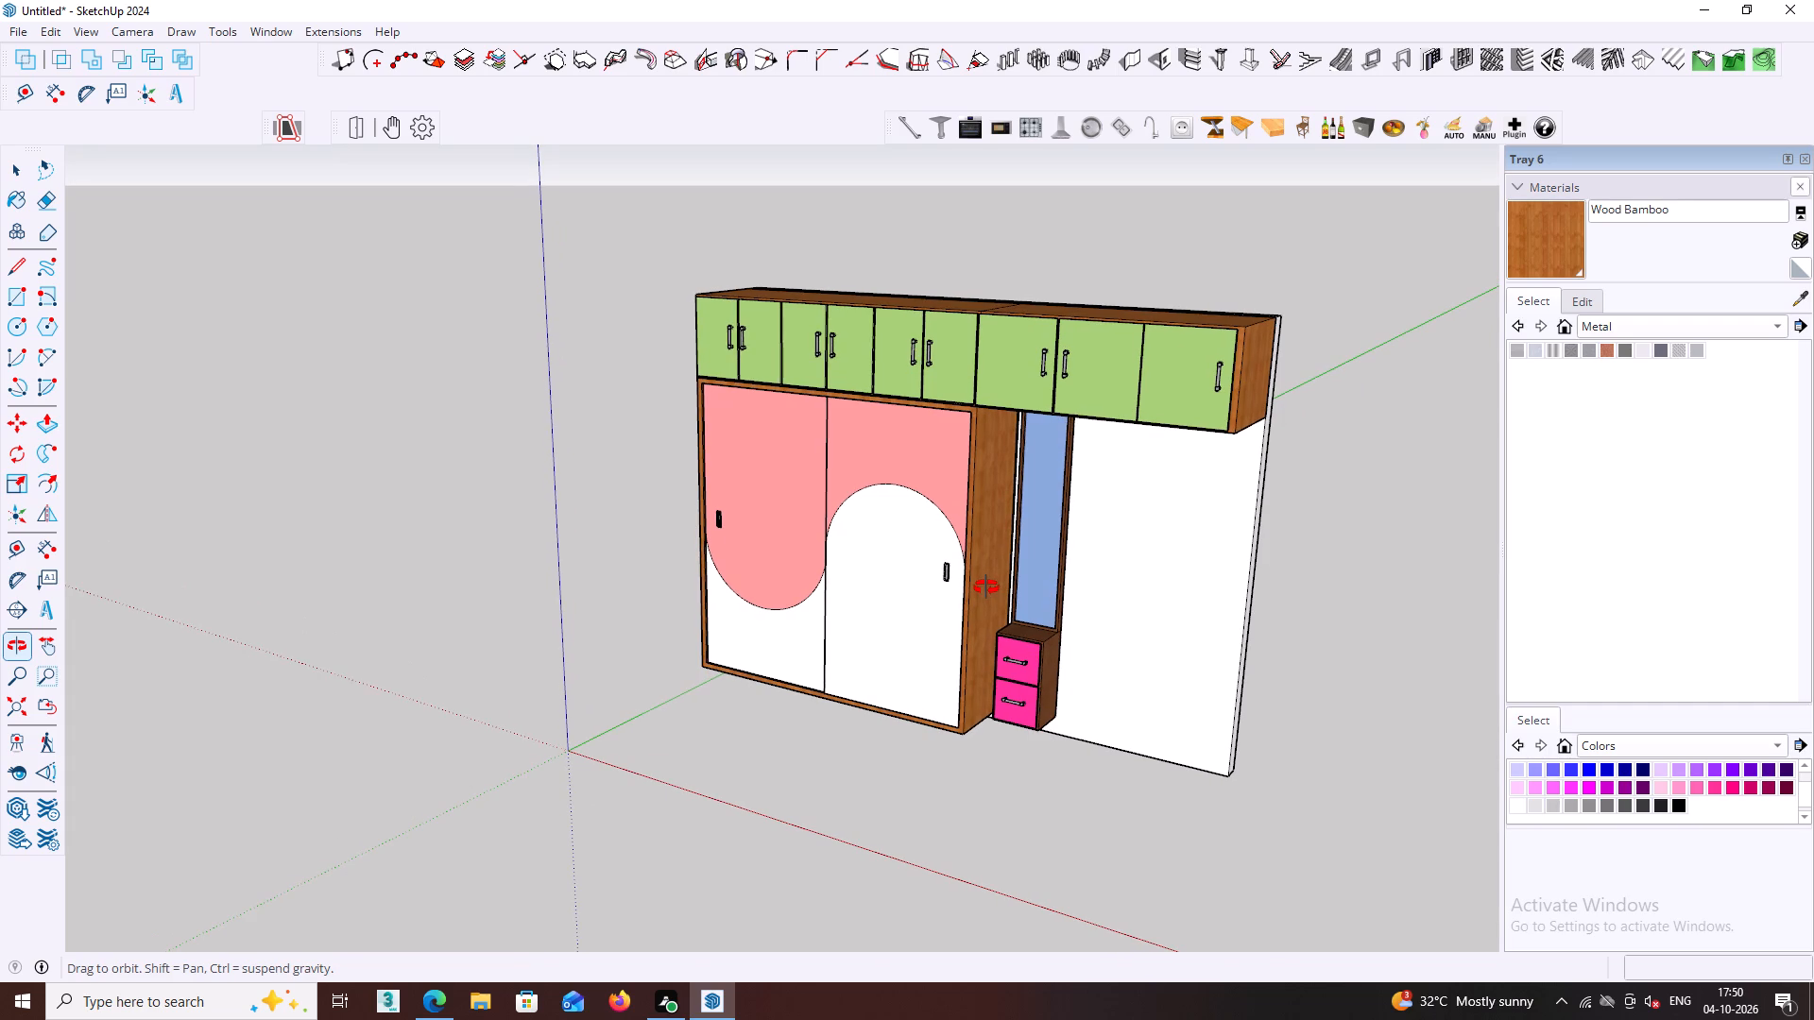
middle_drag(986, 587, 929, 541)
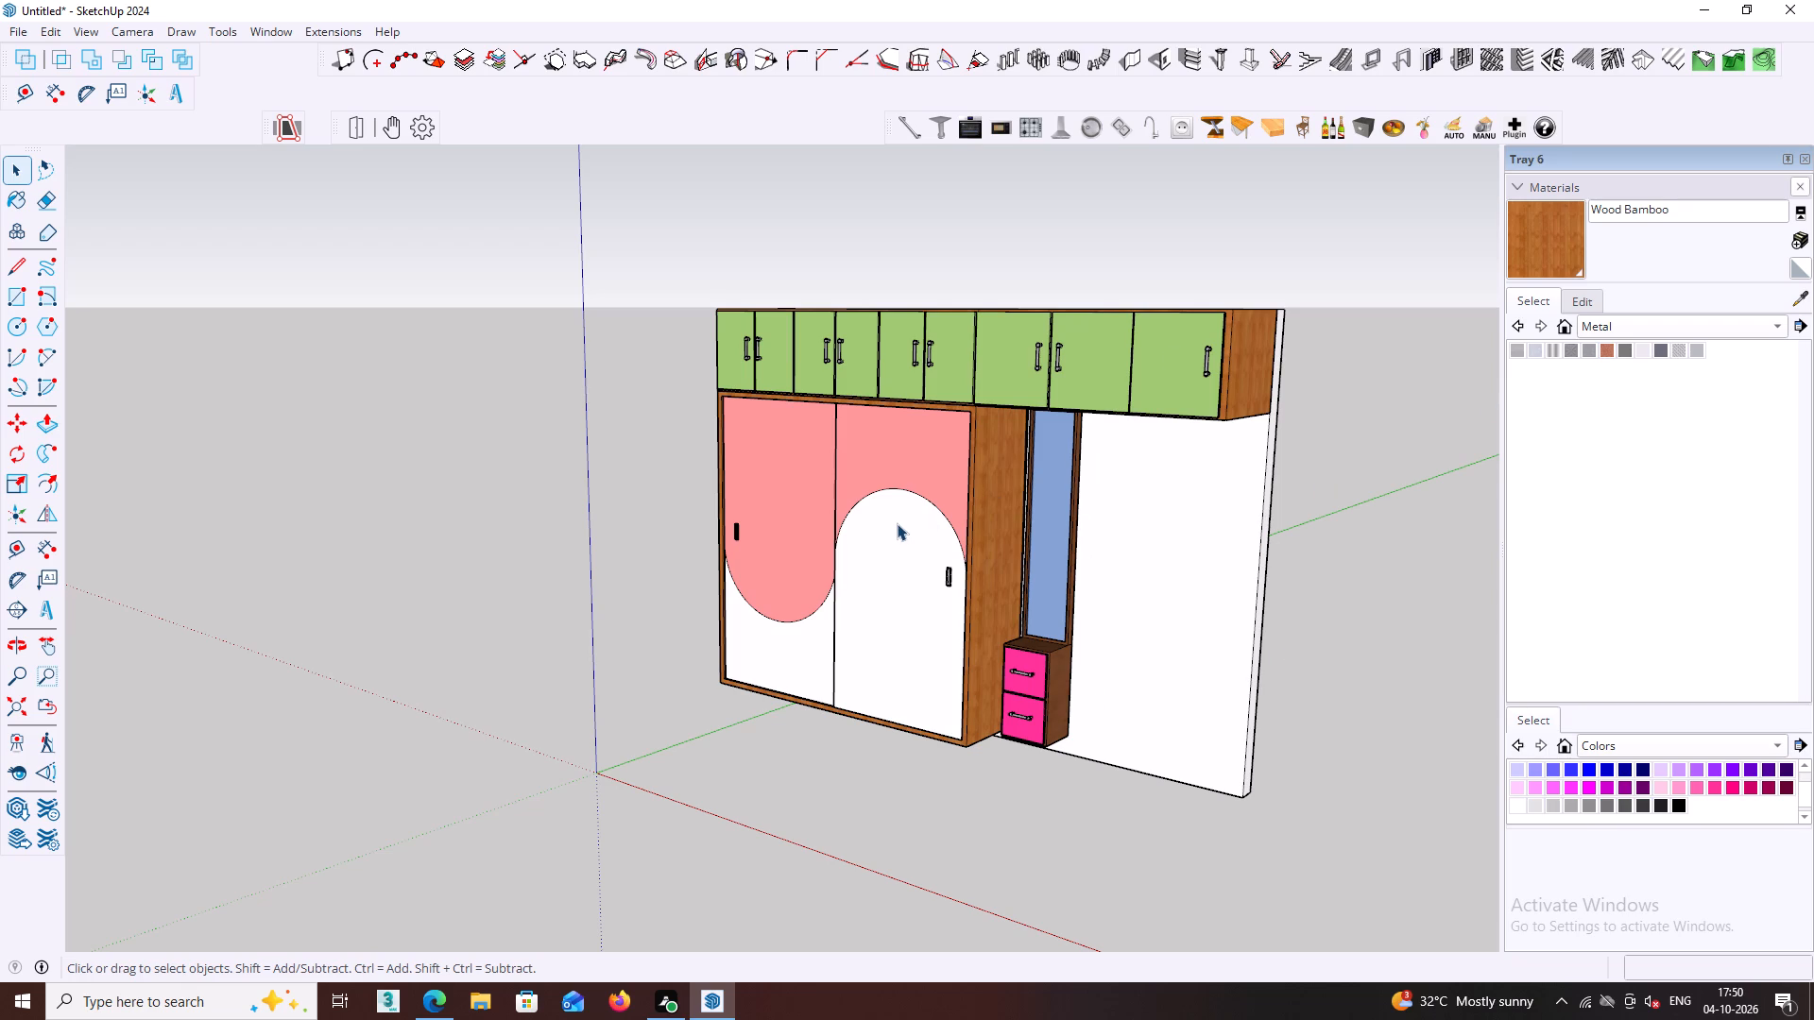
middle_drag(881, 537, 1135, 573)
scroll(933, 467, up, 4)
middle_drag(874, 492, 905, 467)
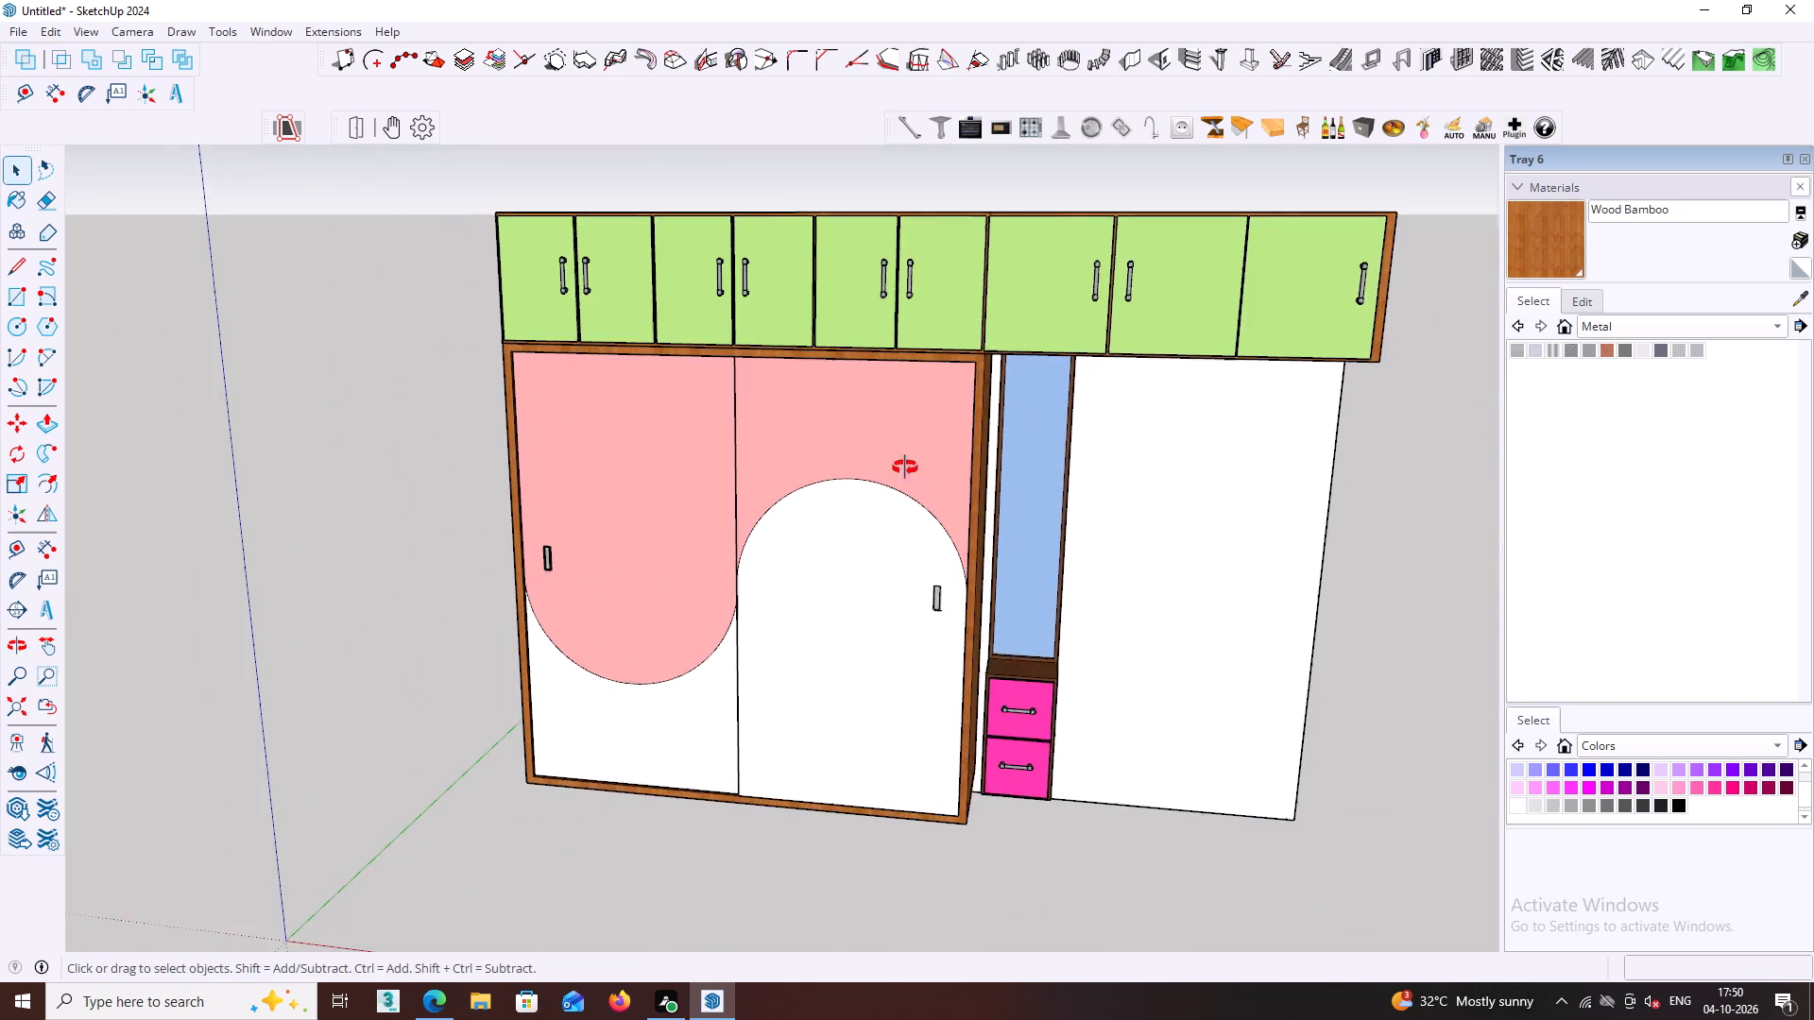
middle_drag(905, 467, 987, 417)
scroll(962, 413, down, 8)
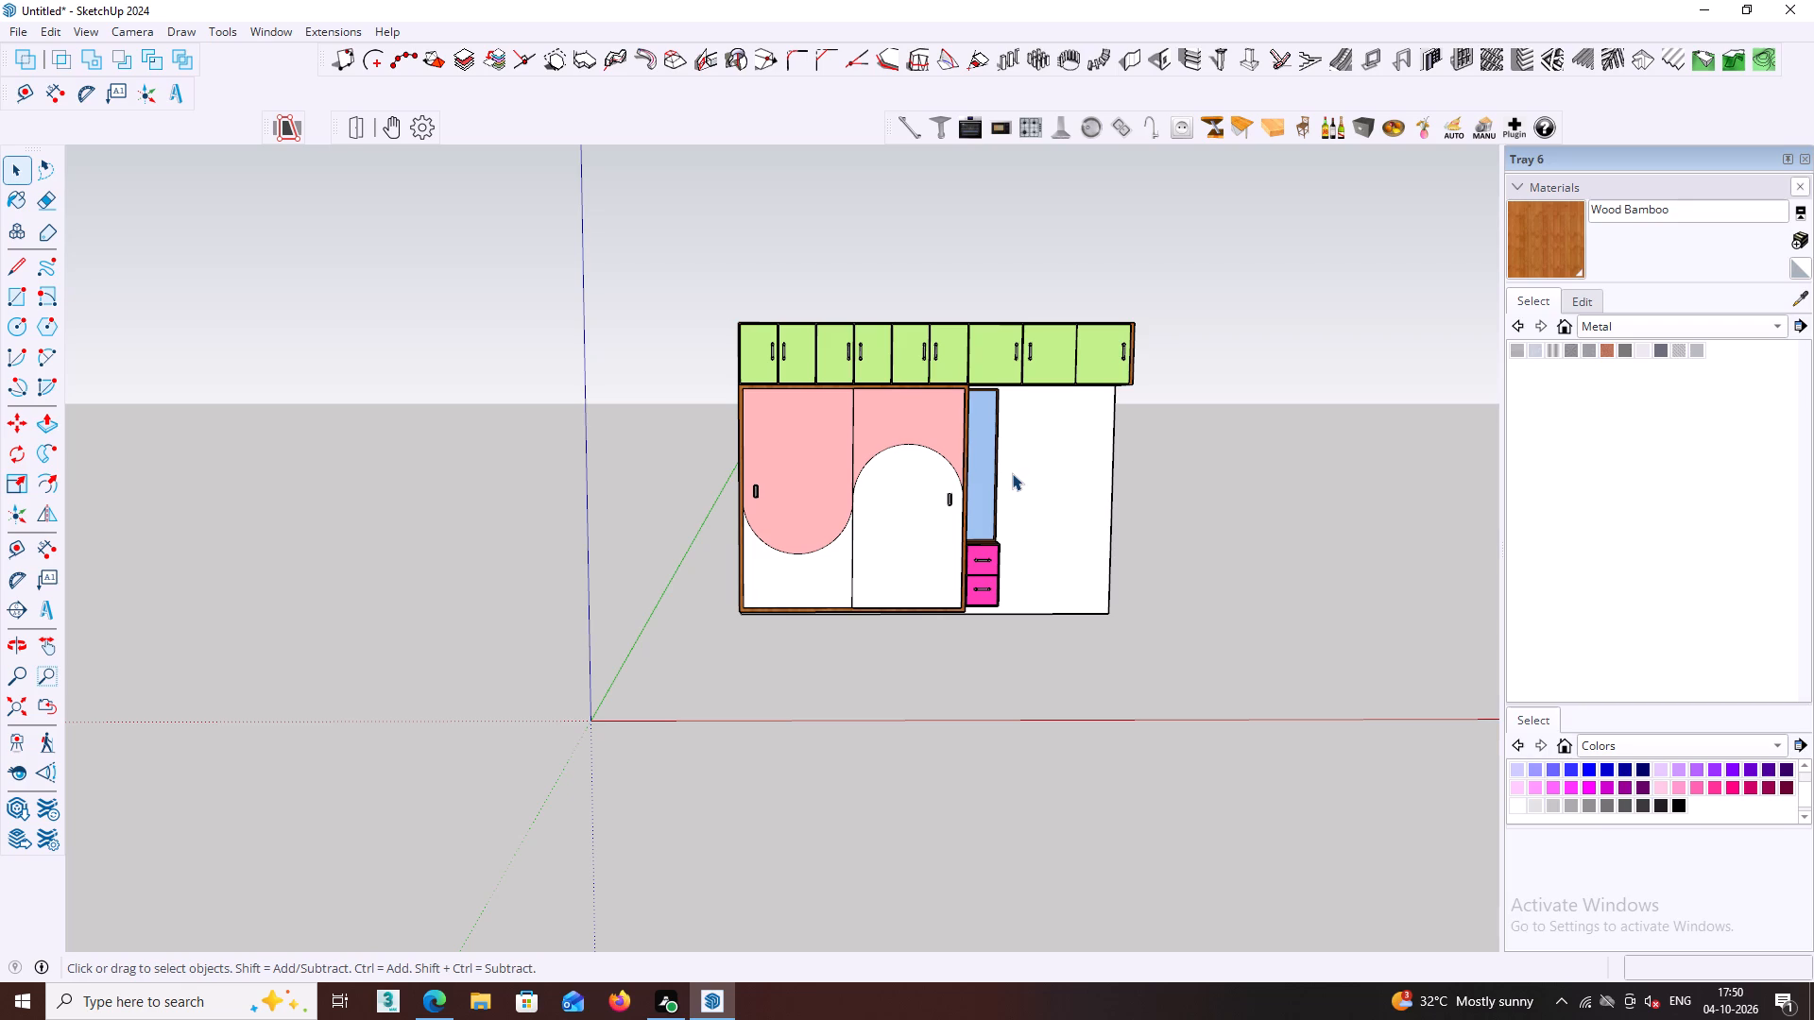
scroll(1008, 484, down, 2)
middle_drag(985, 570, 989, 530)
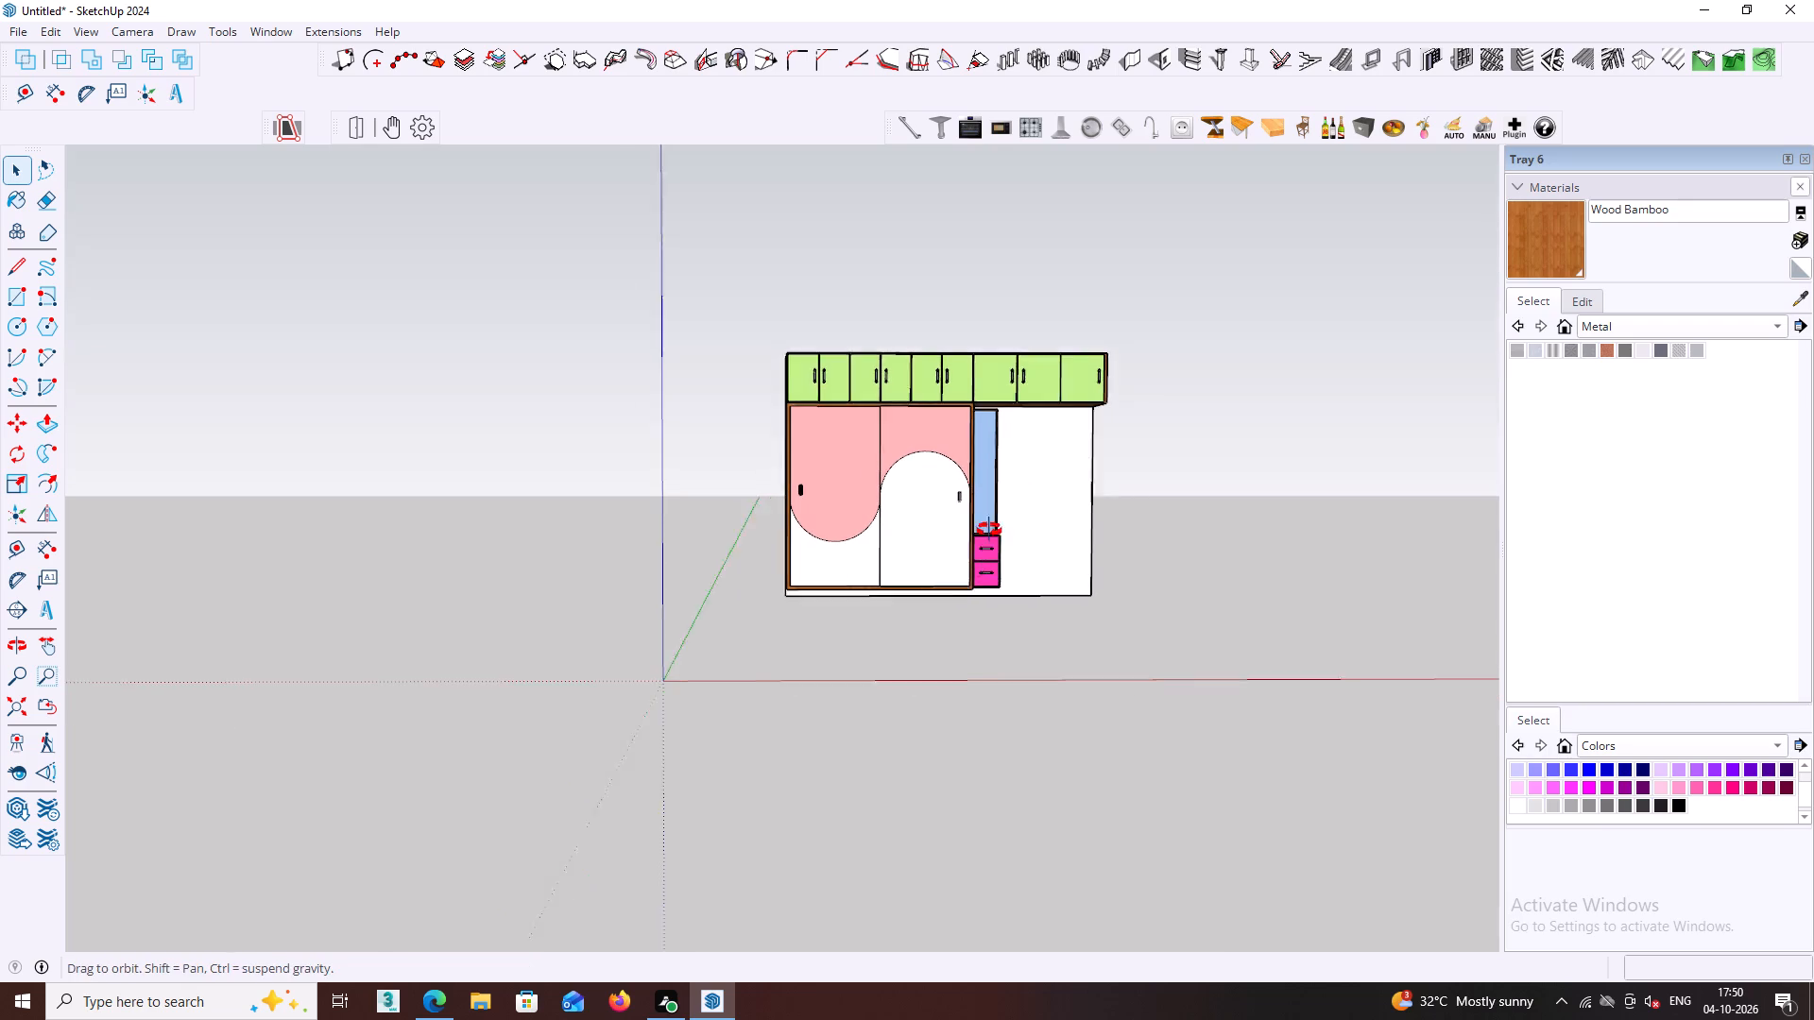
middle_drag(989, 530, 906, 515)
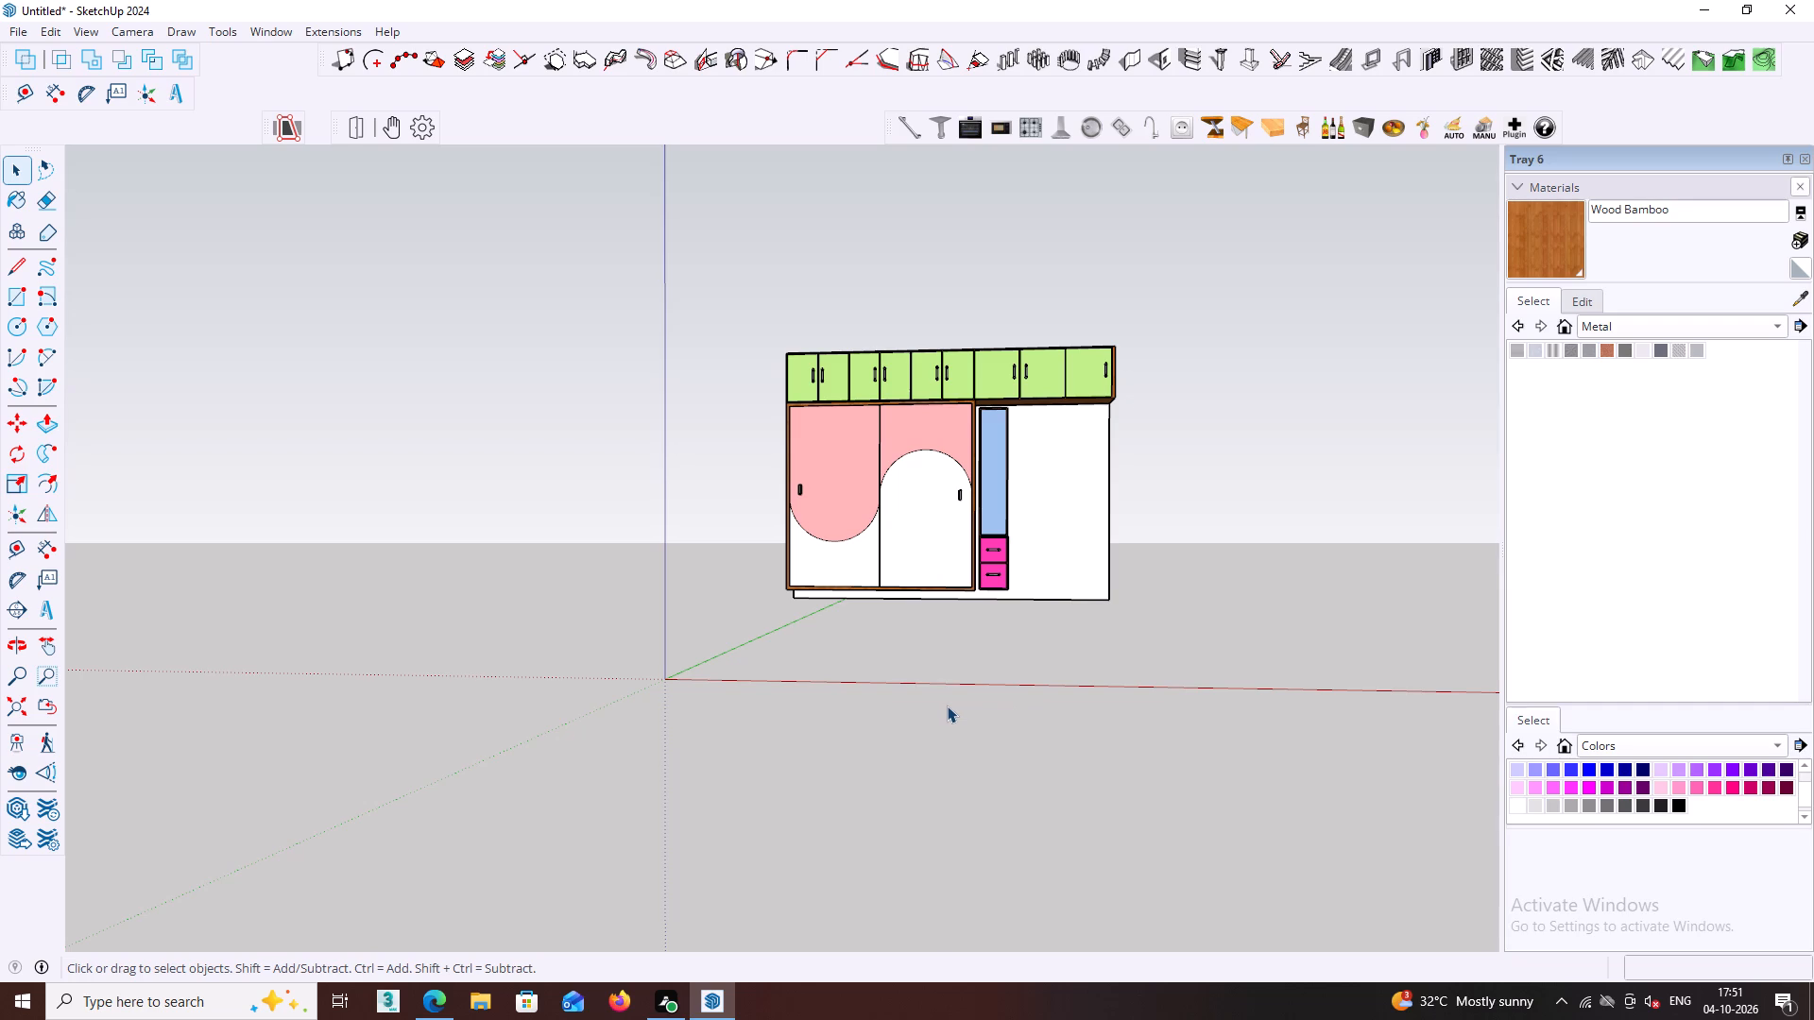
shift+middle_drag(952, 703, 751, 705)
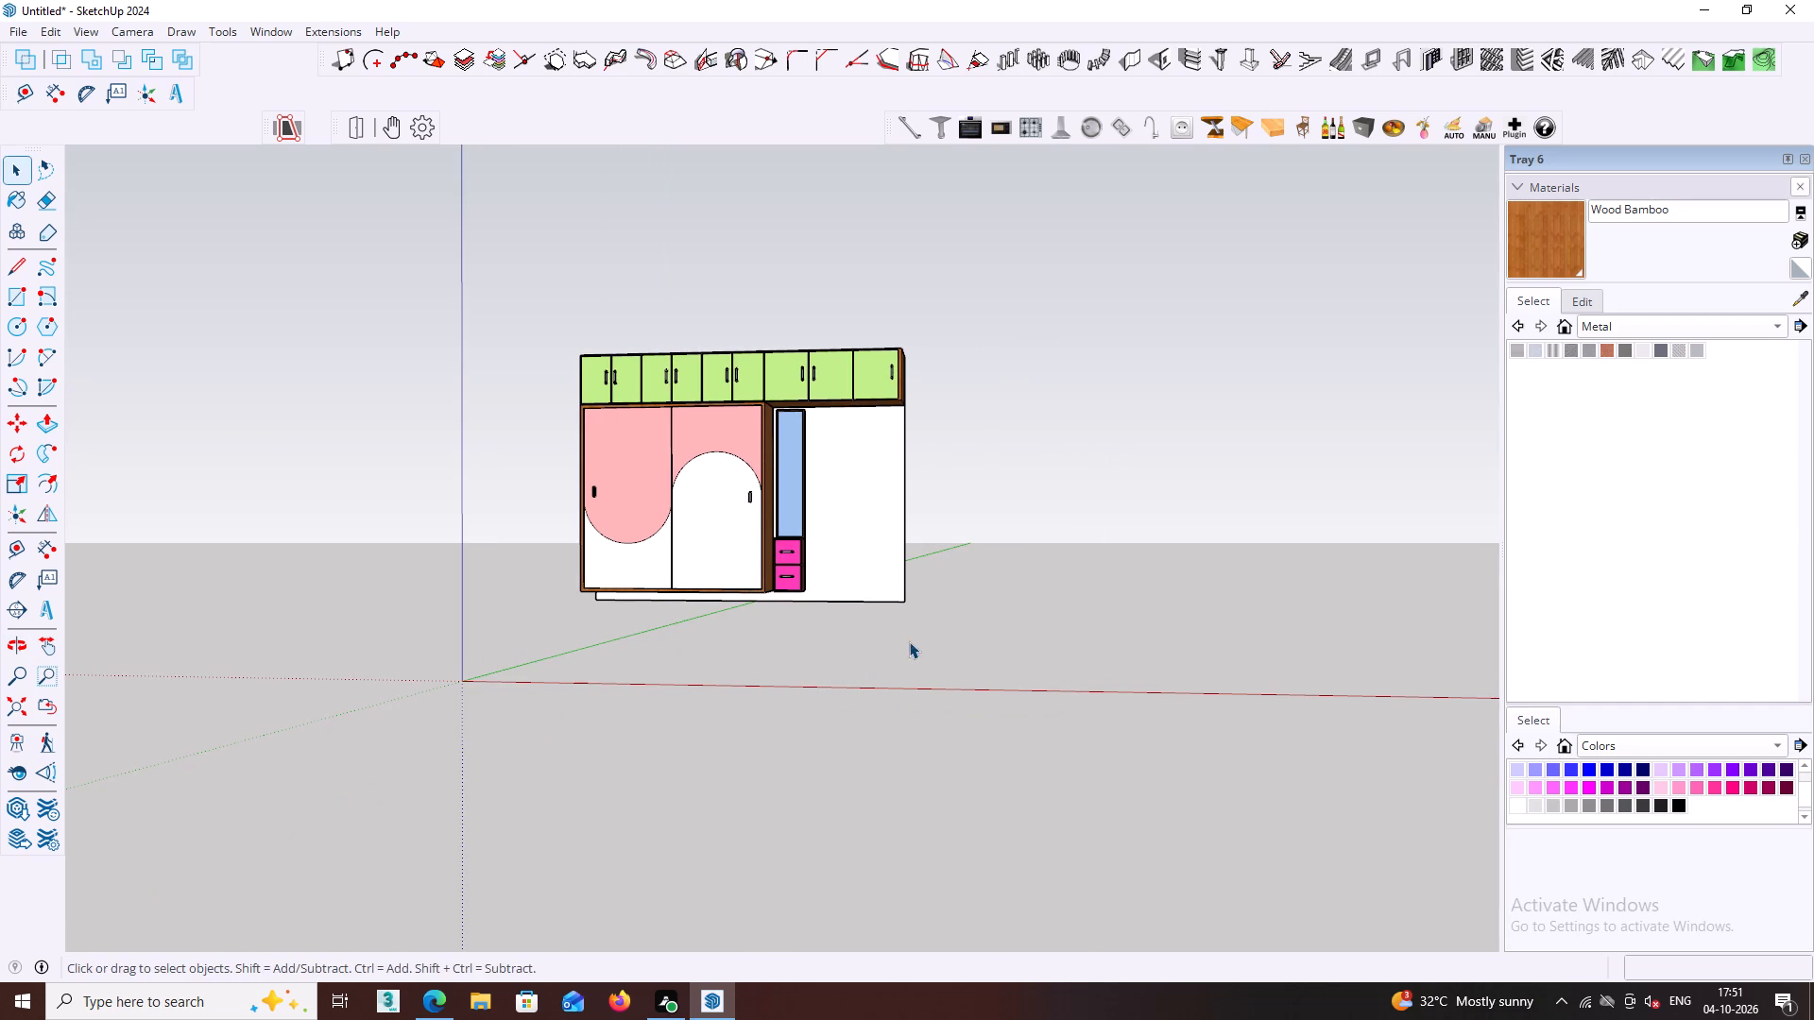
Swap the upper pink drawer's handle for a straight flat bar style with the Handles tool.
middle_drag(928, 578, 960, 589)
scroll(907, 545, up, 1)
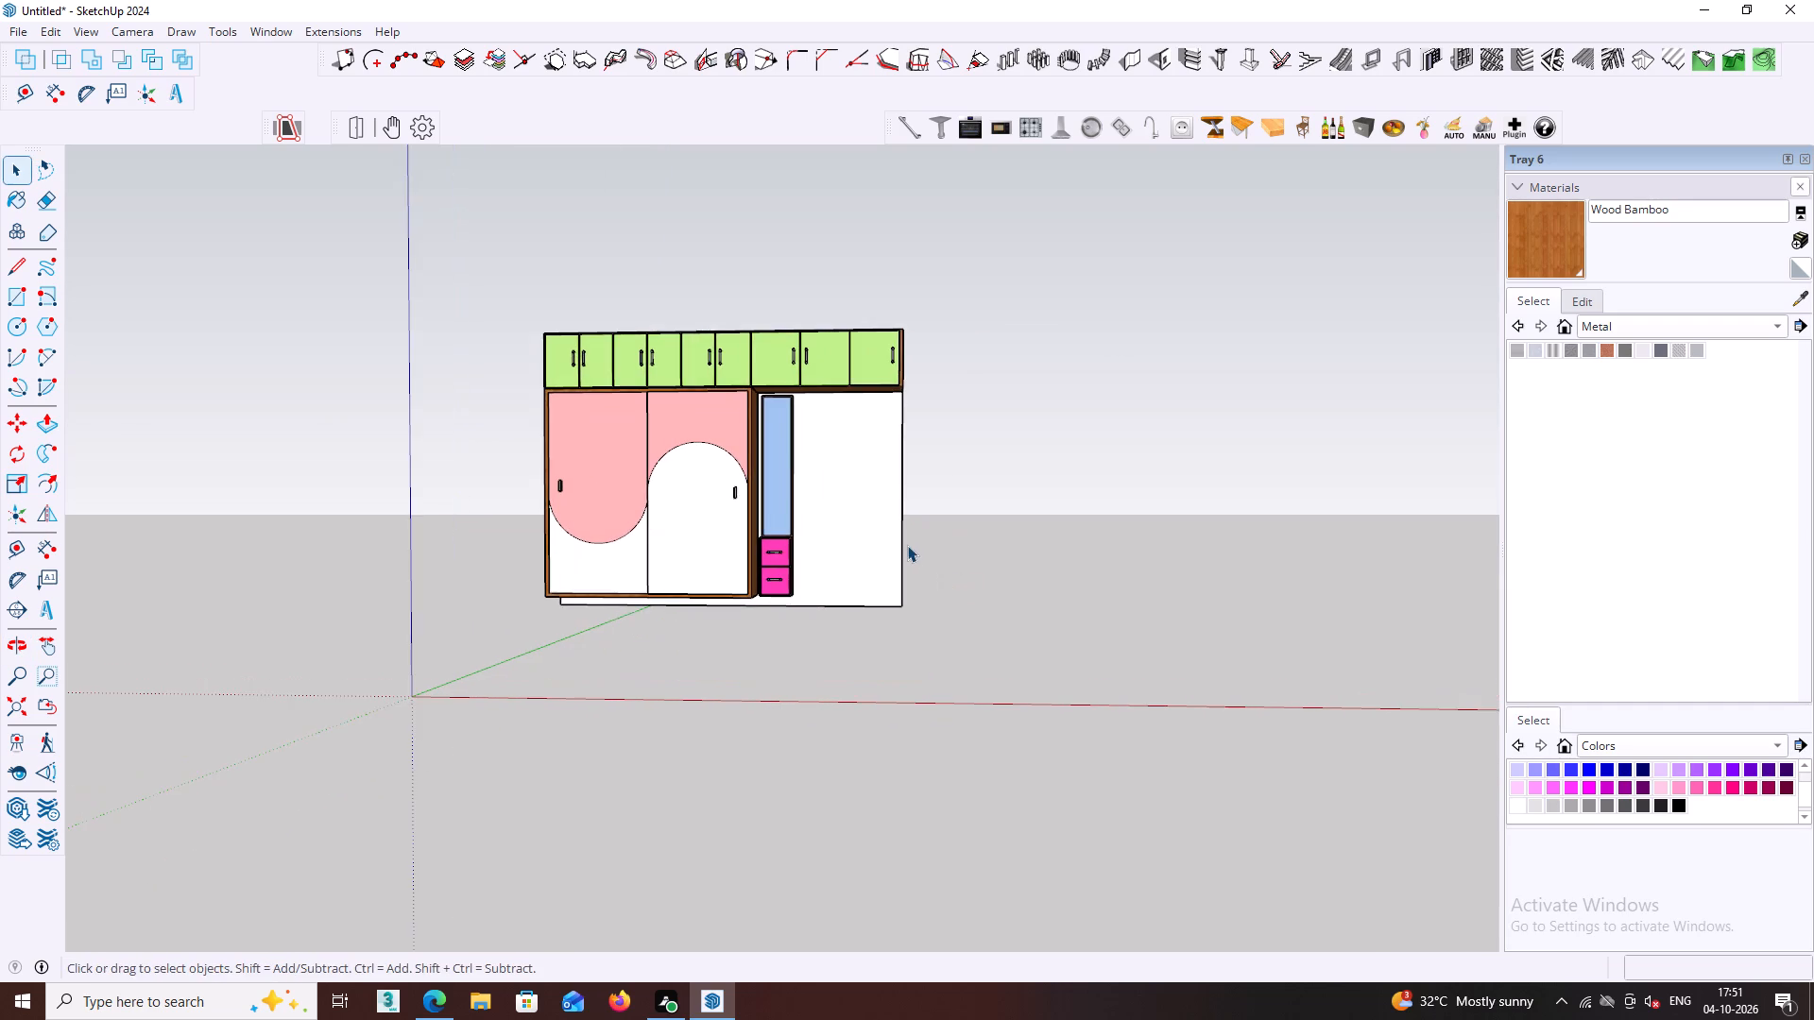
middle_drag(902, 547, 866, 554)
scroll(808, 552, up, 5)
middle_drag(763, 552, 815, 577)
scroll(814, 565, up, 7)
click(739, 567)
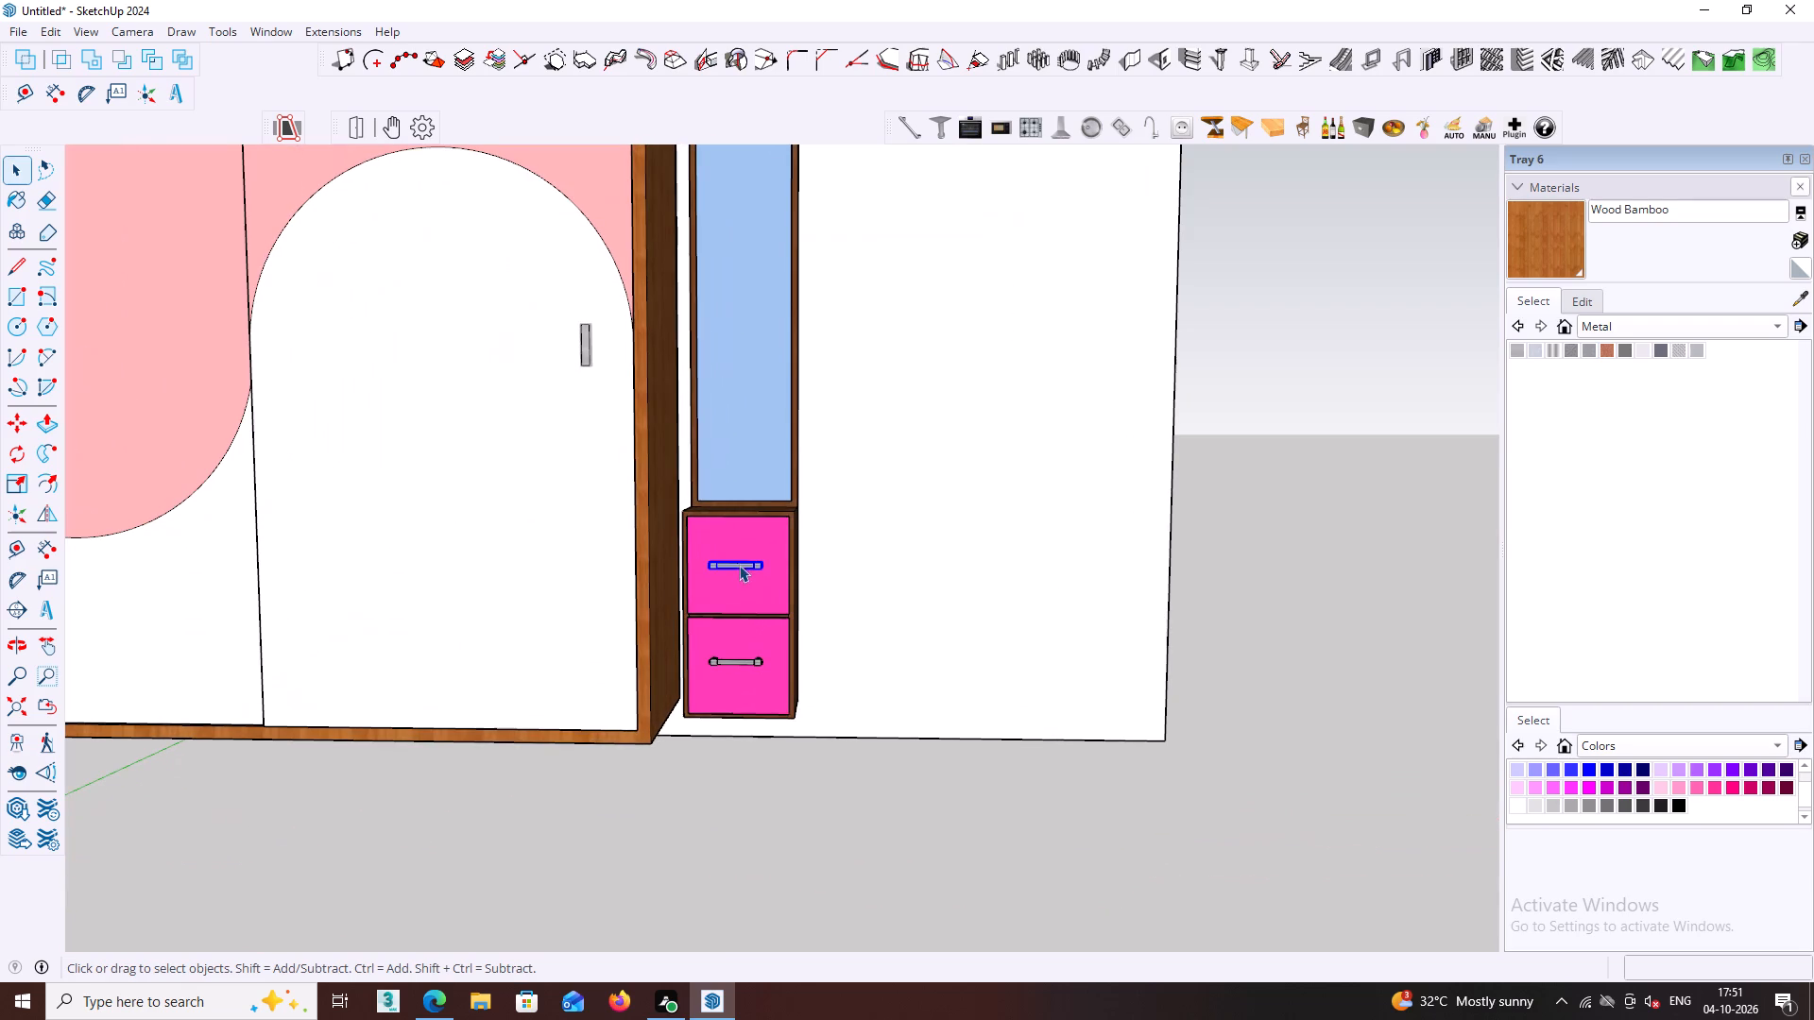
click(910, 133)
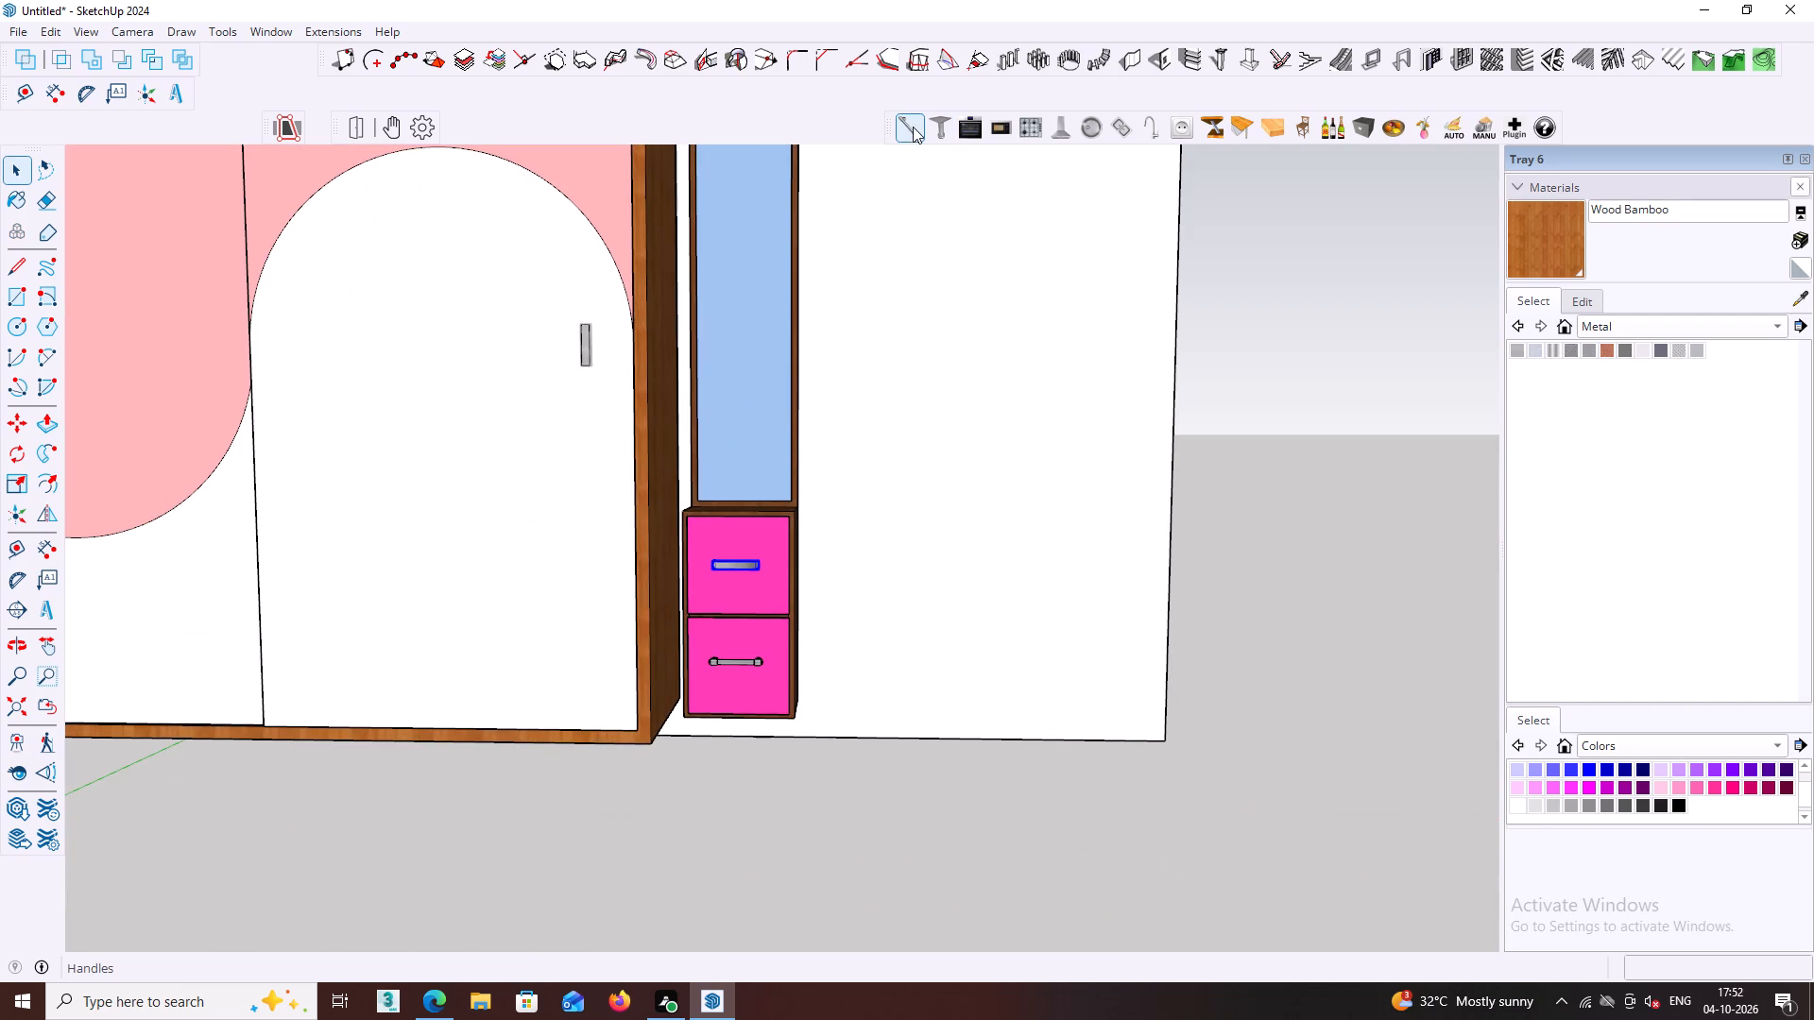
click(913, 132)
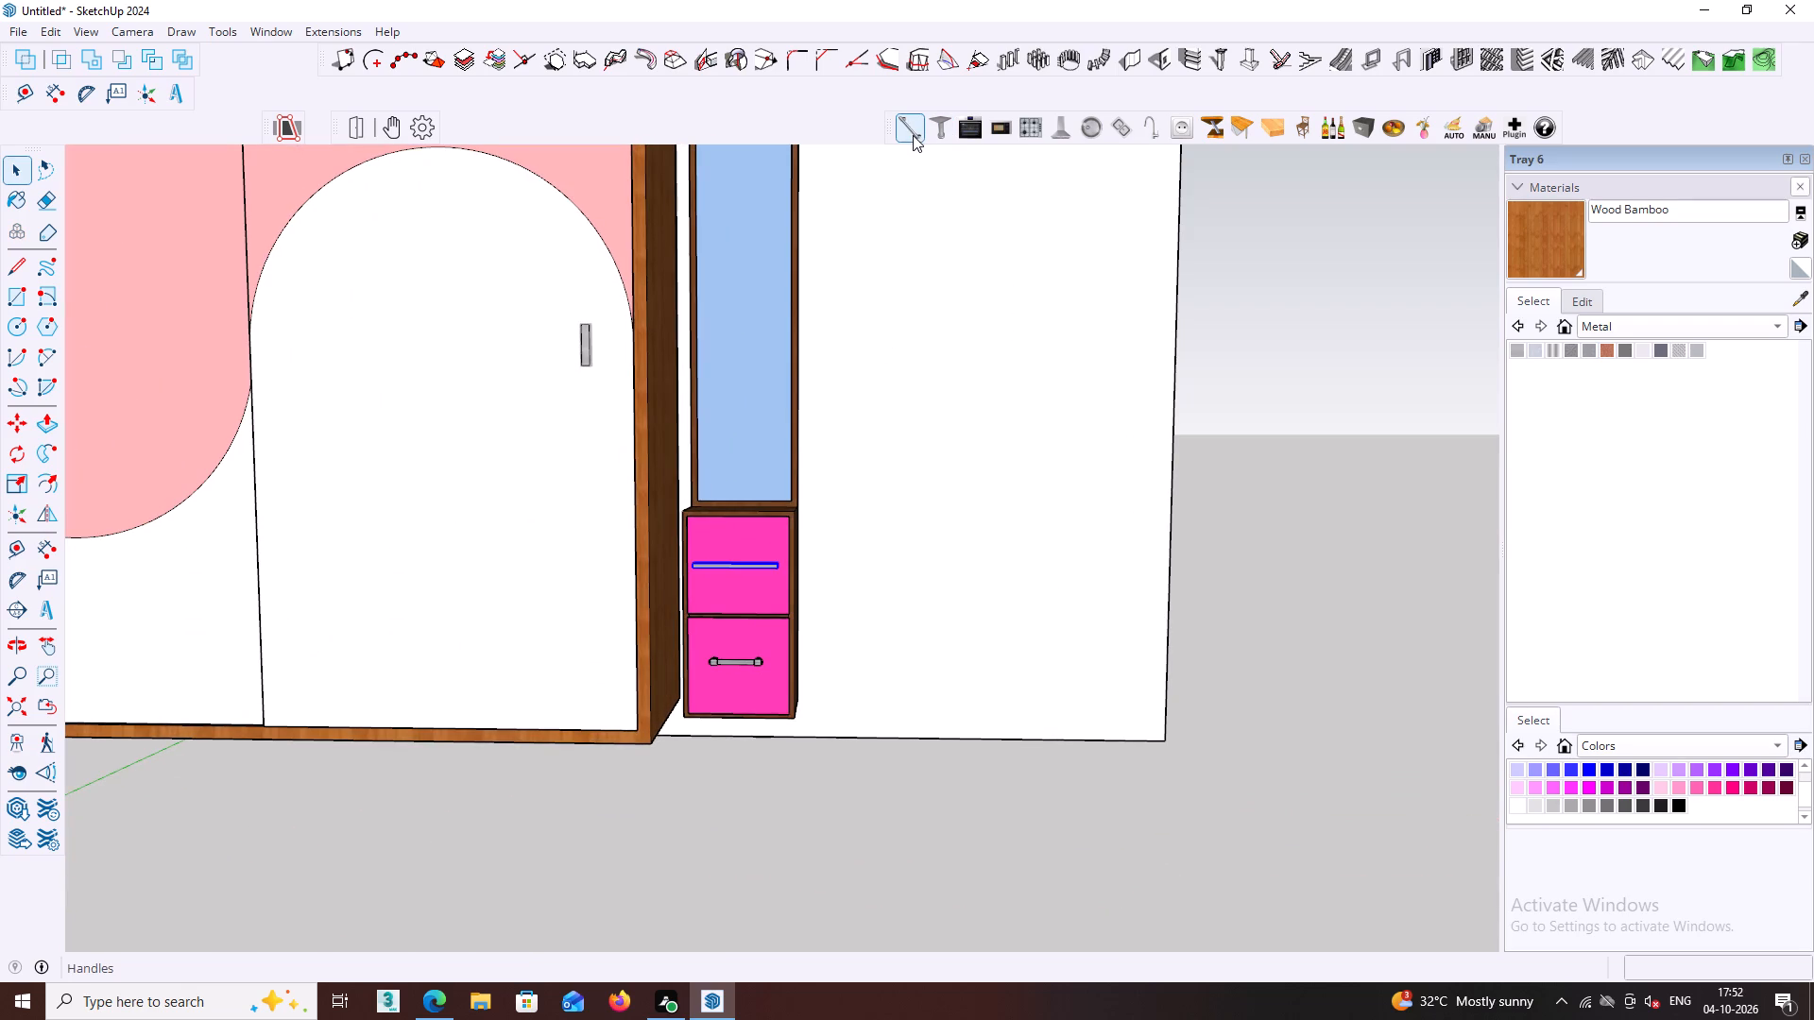
click(913, 135)
click(913, 135)
click(913, 135)
click(1268, 399)
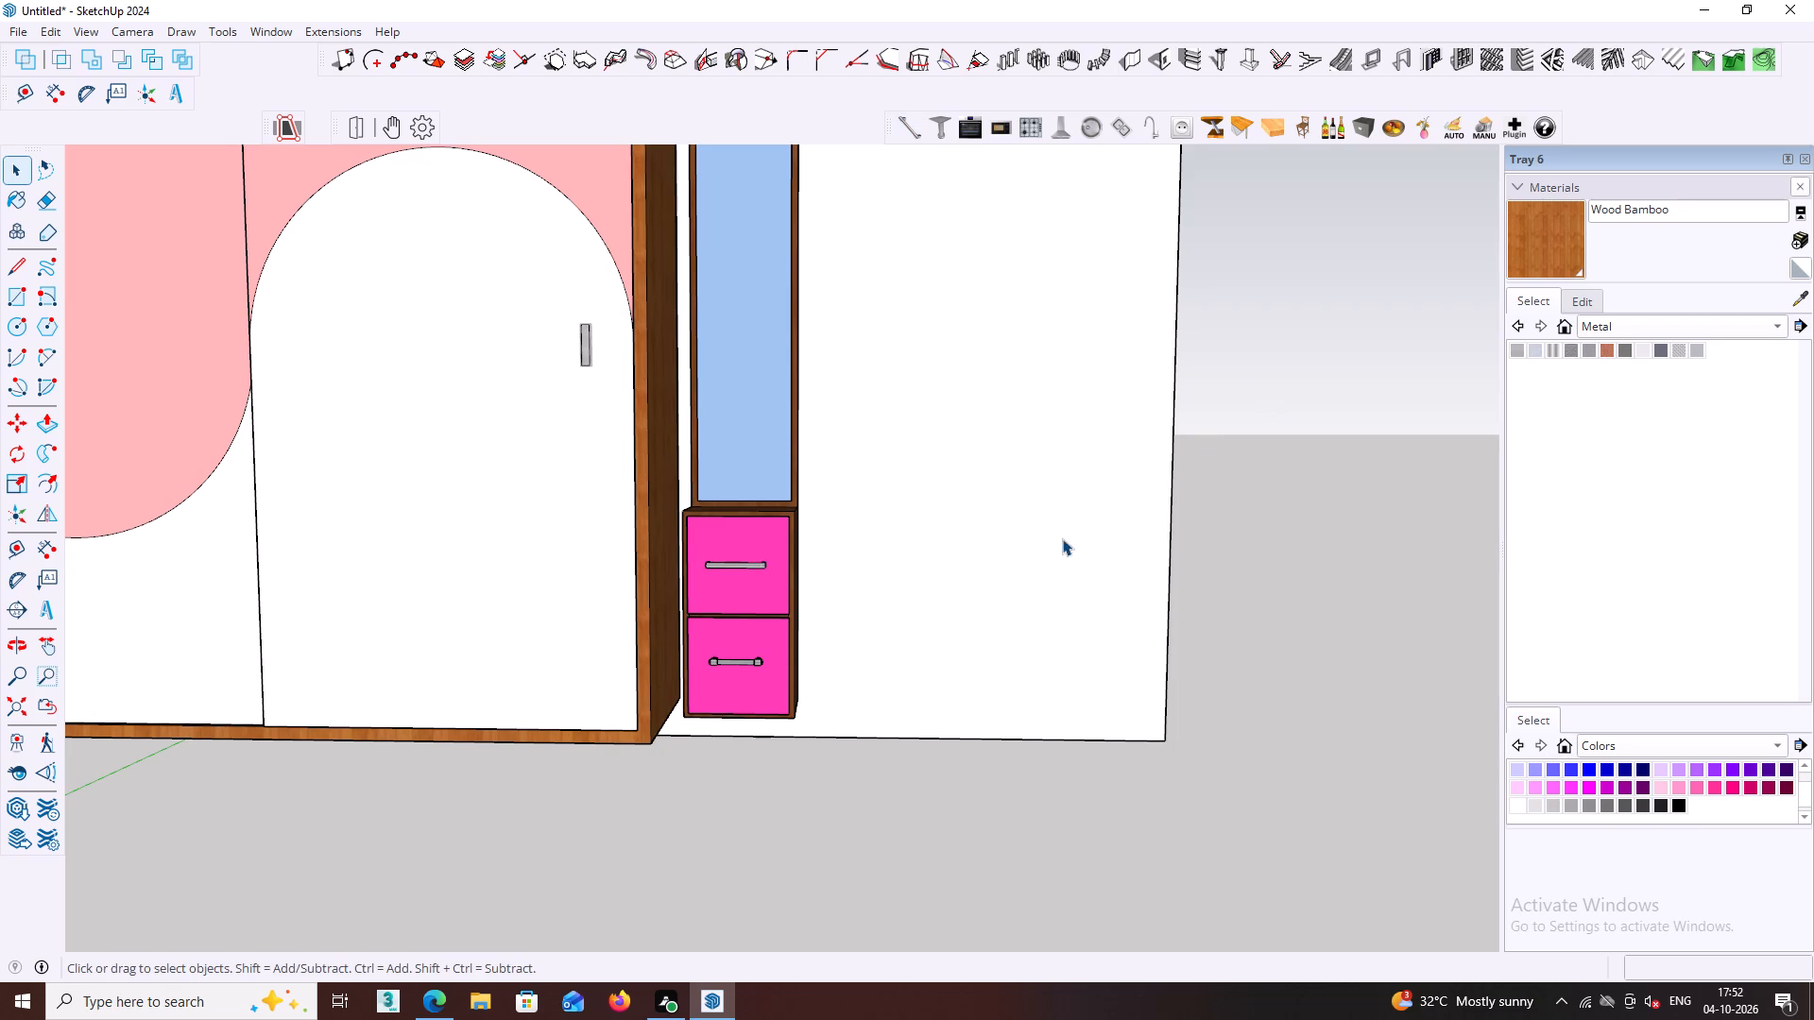
Swap the lower pink drawer's handle for the same straight bar style as the upper drawer's with the Handles tool.
middle_drag(815, 651, 955, 620)
scroll(766, 641, up, 4)
click(756, 671)
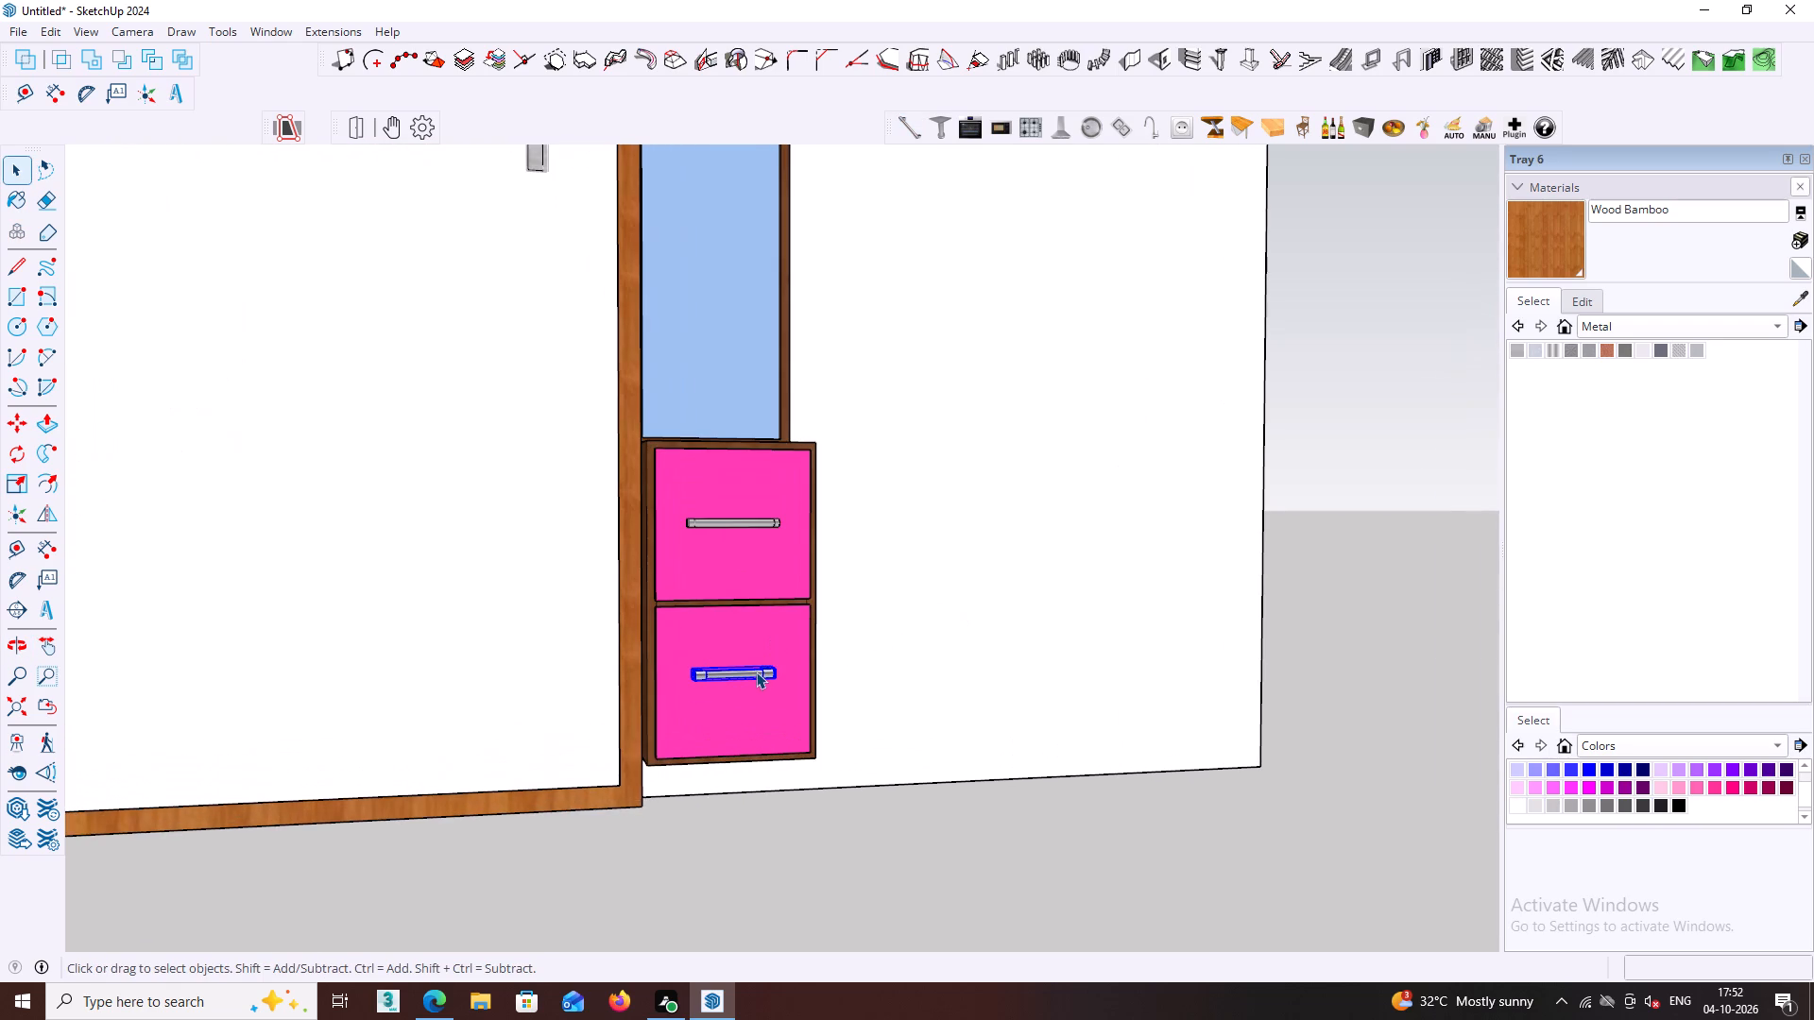
click(916, 142)
click(916, 142)
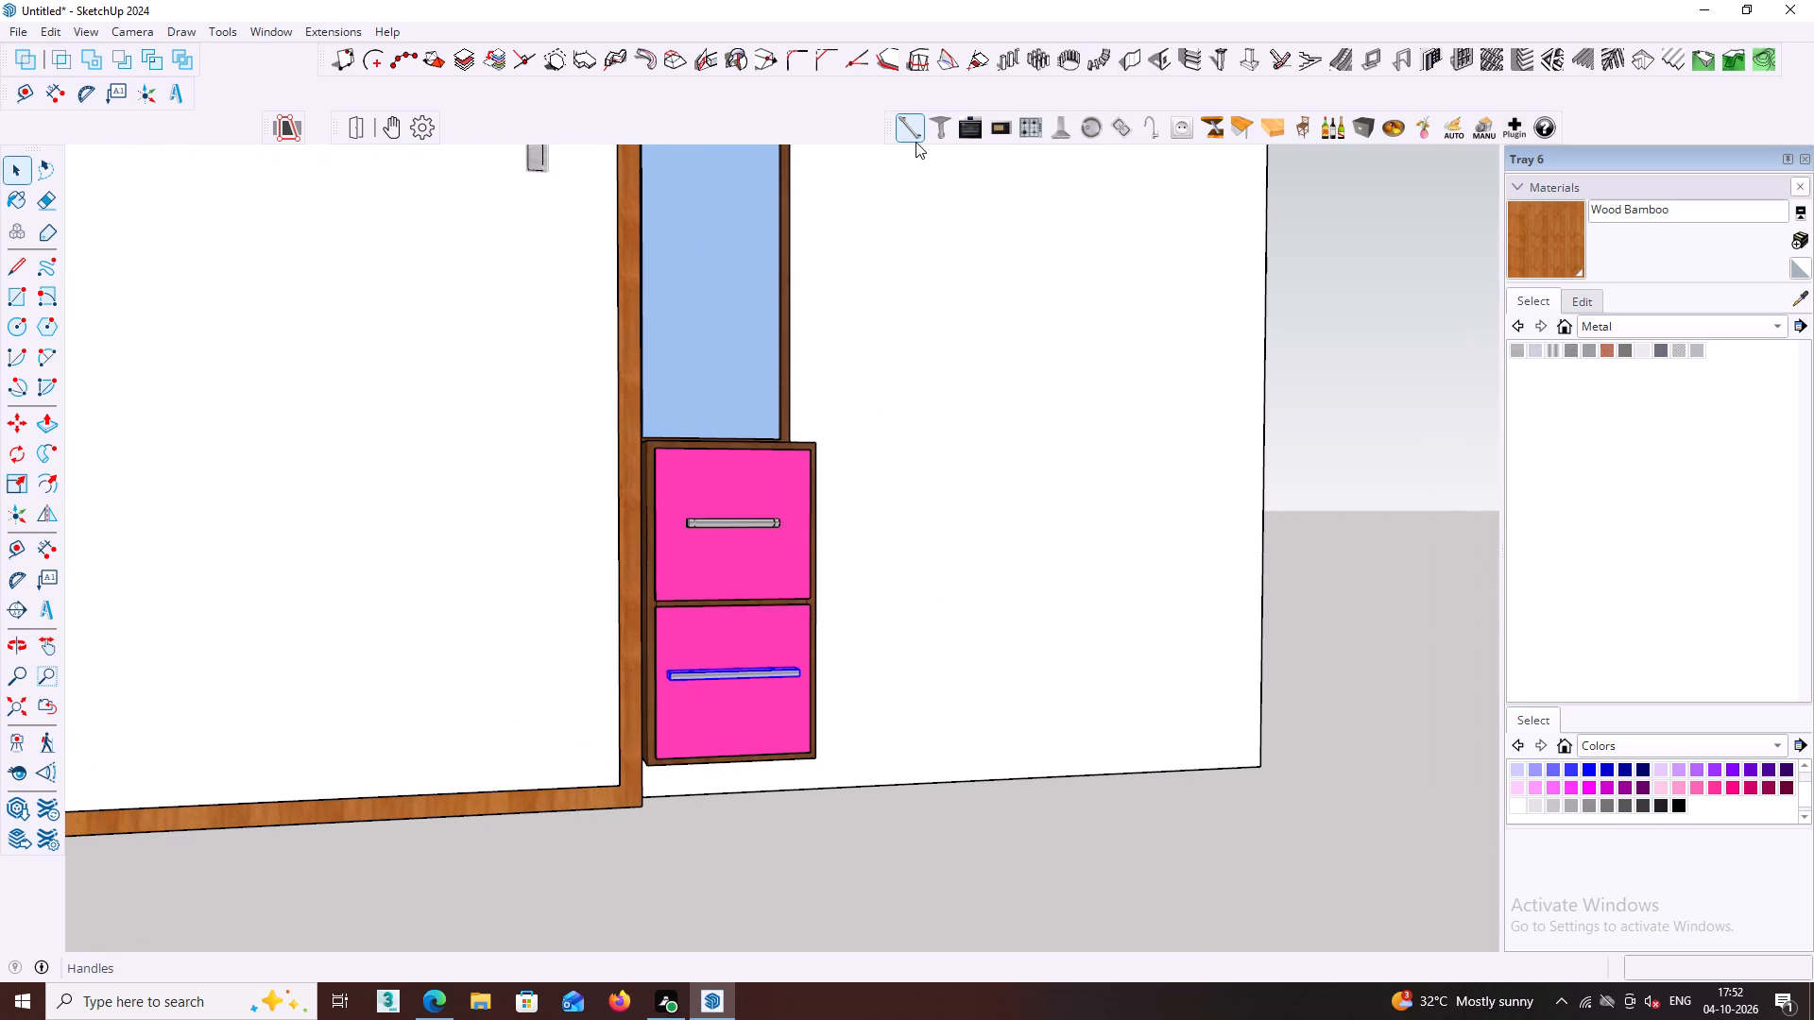
click(916, 142)
click(916, 142)
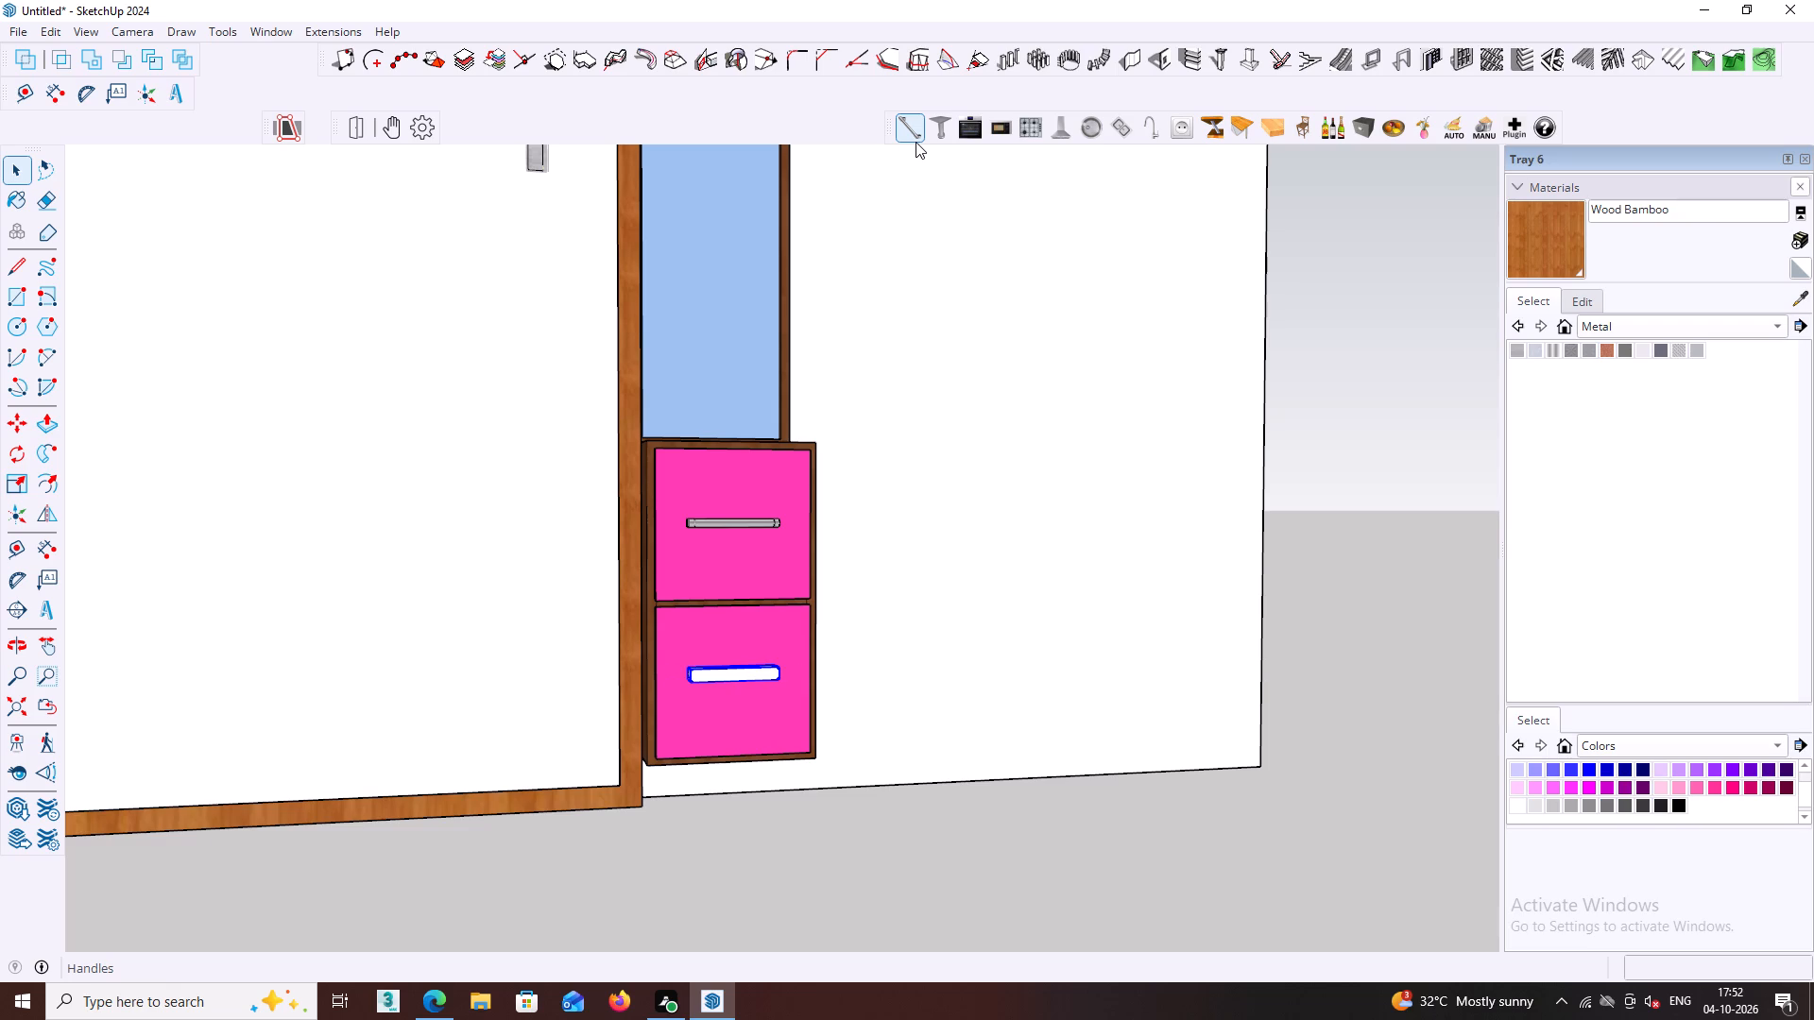
click(916, 142)
click(1416, 360)
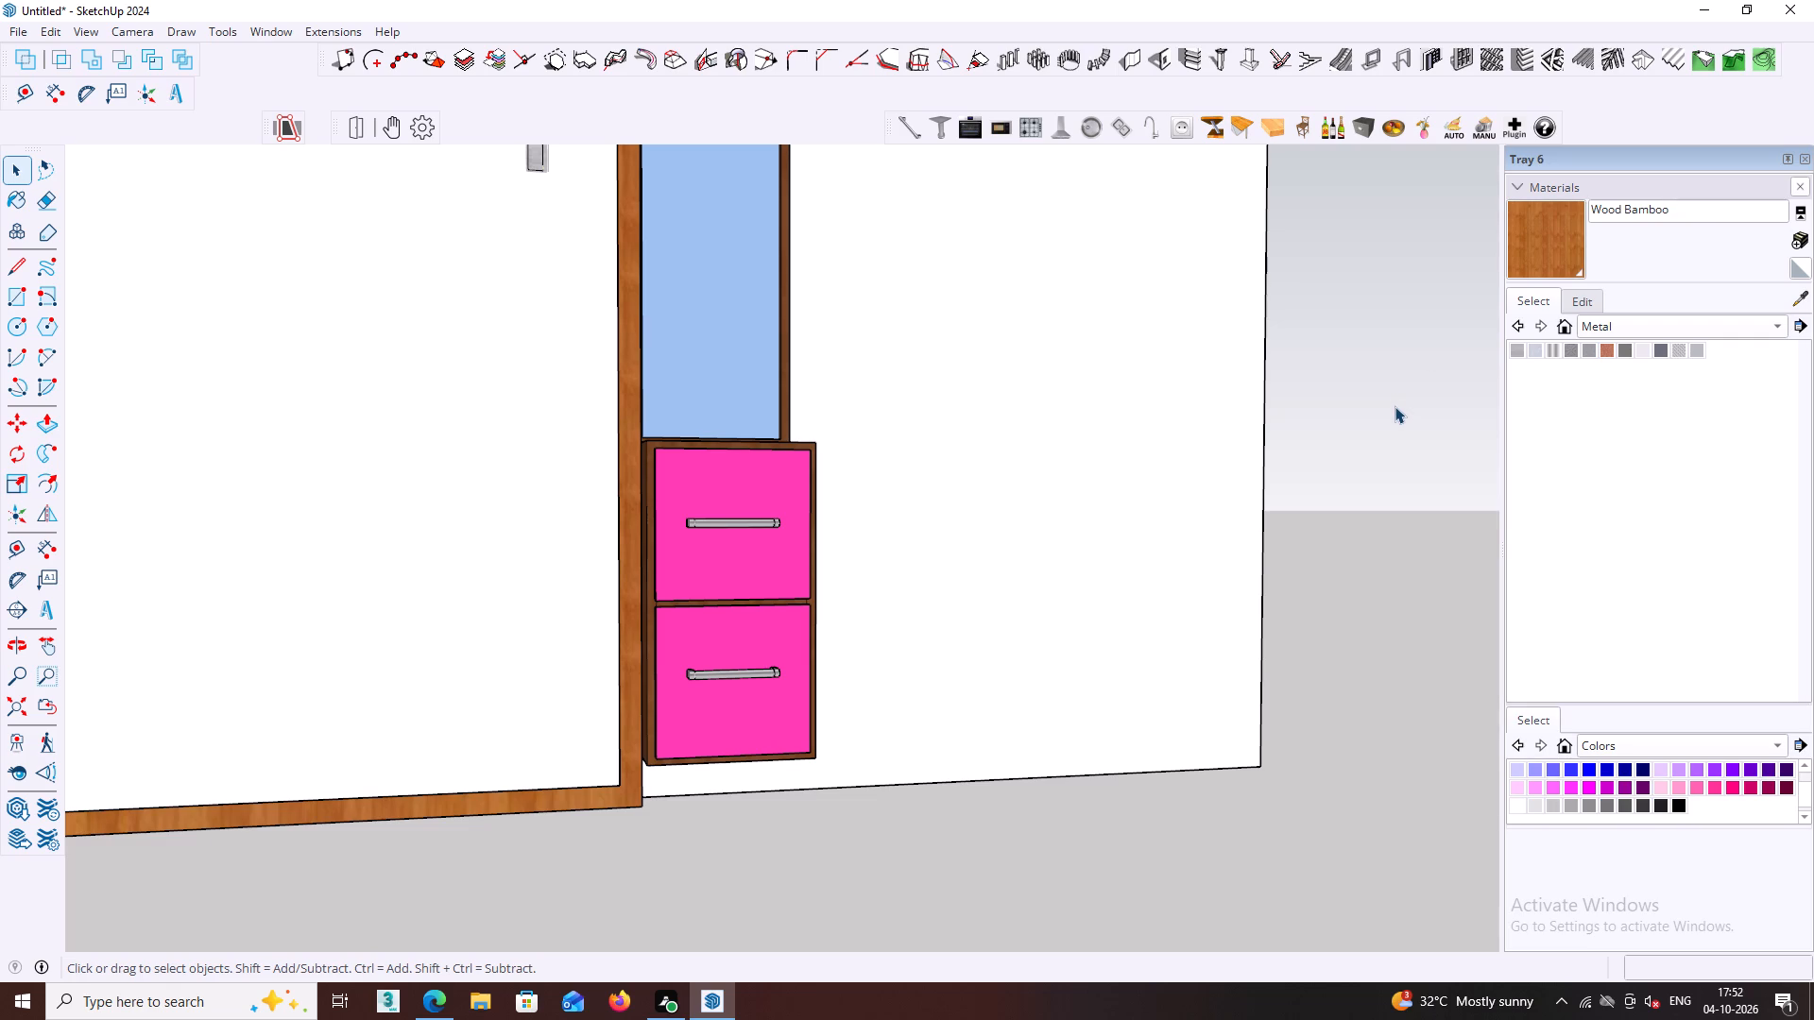
Examine the new drawer handles and the complete wardrobe from the front and slightly above.
scroll(1402, 398, down, 4)
click(1375, 422)
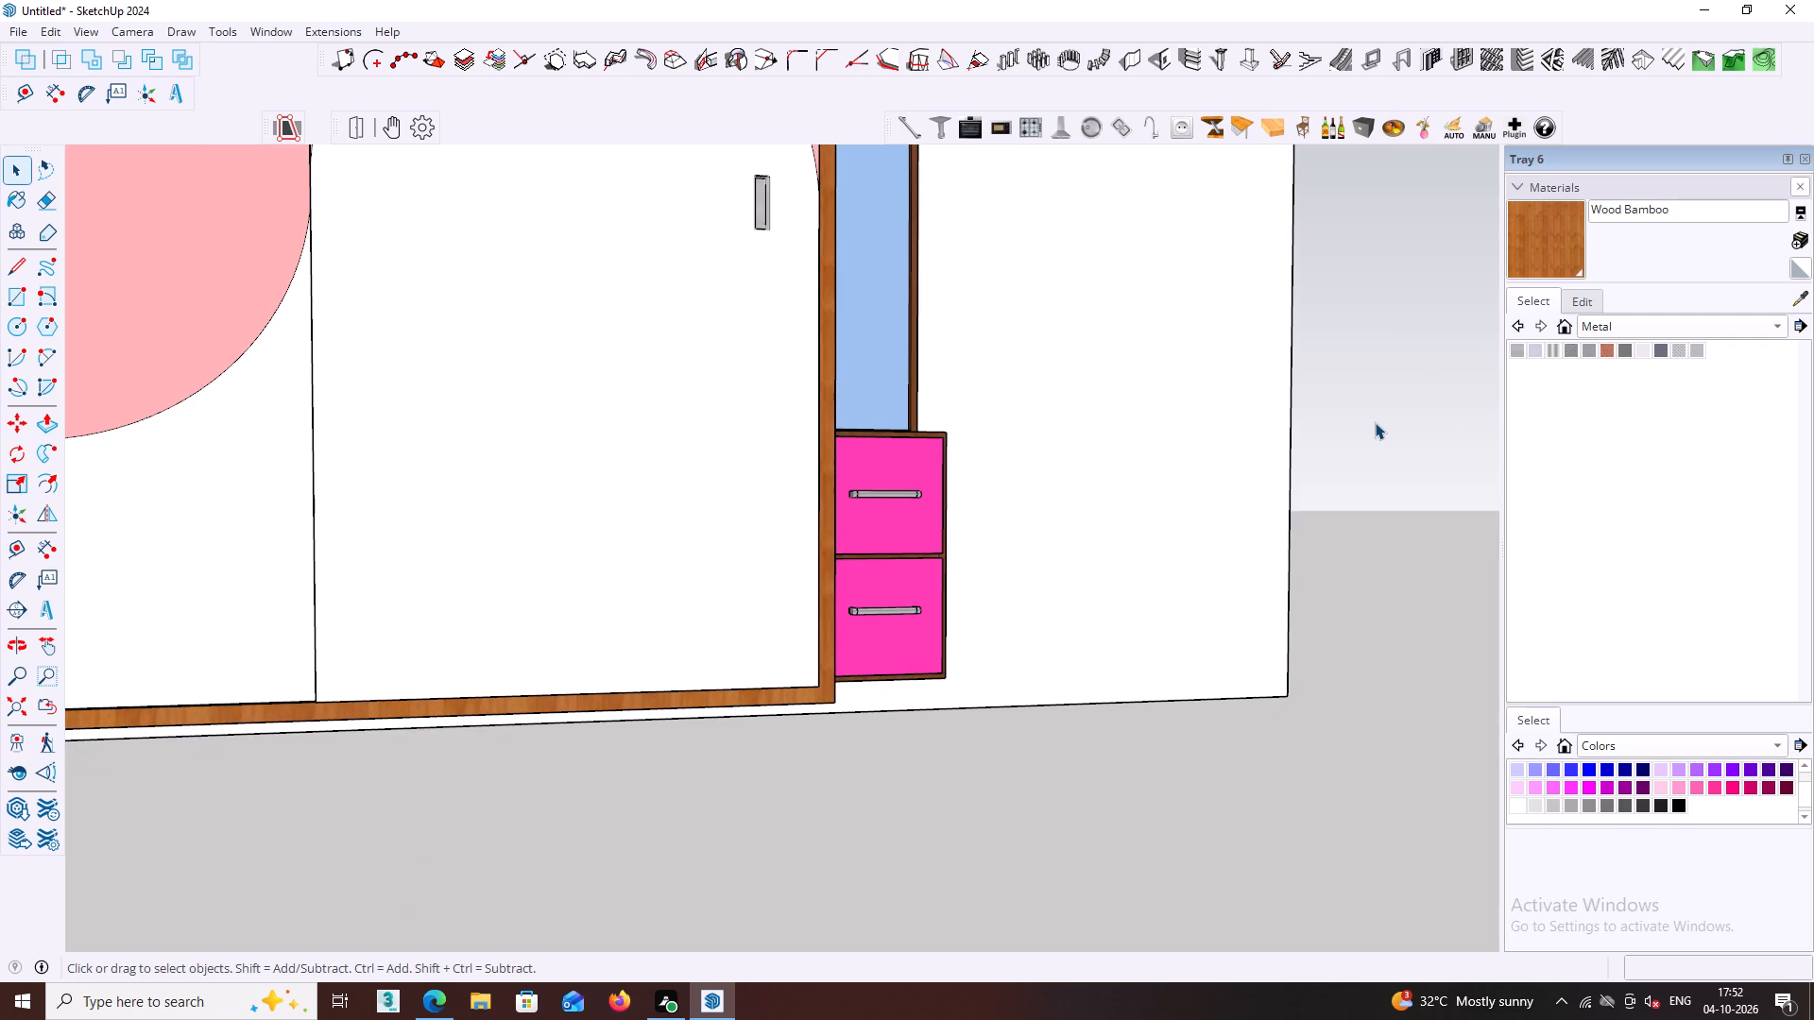
shift+middle_drag(1371, 423, 1010, 442)
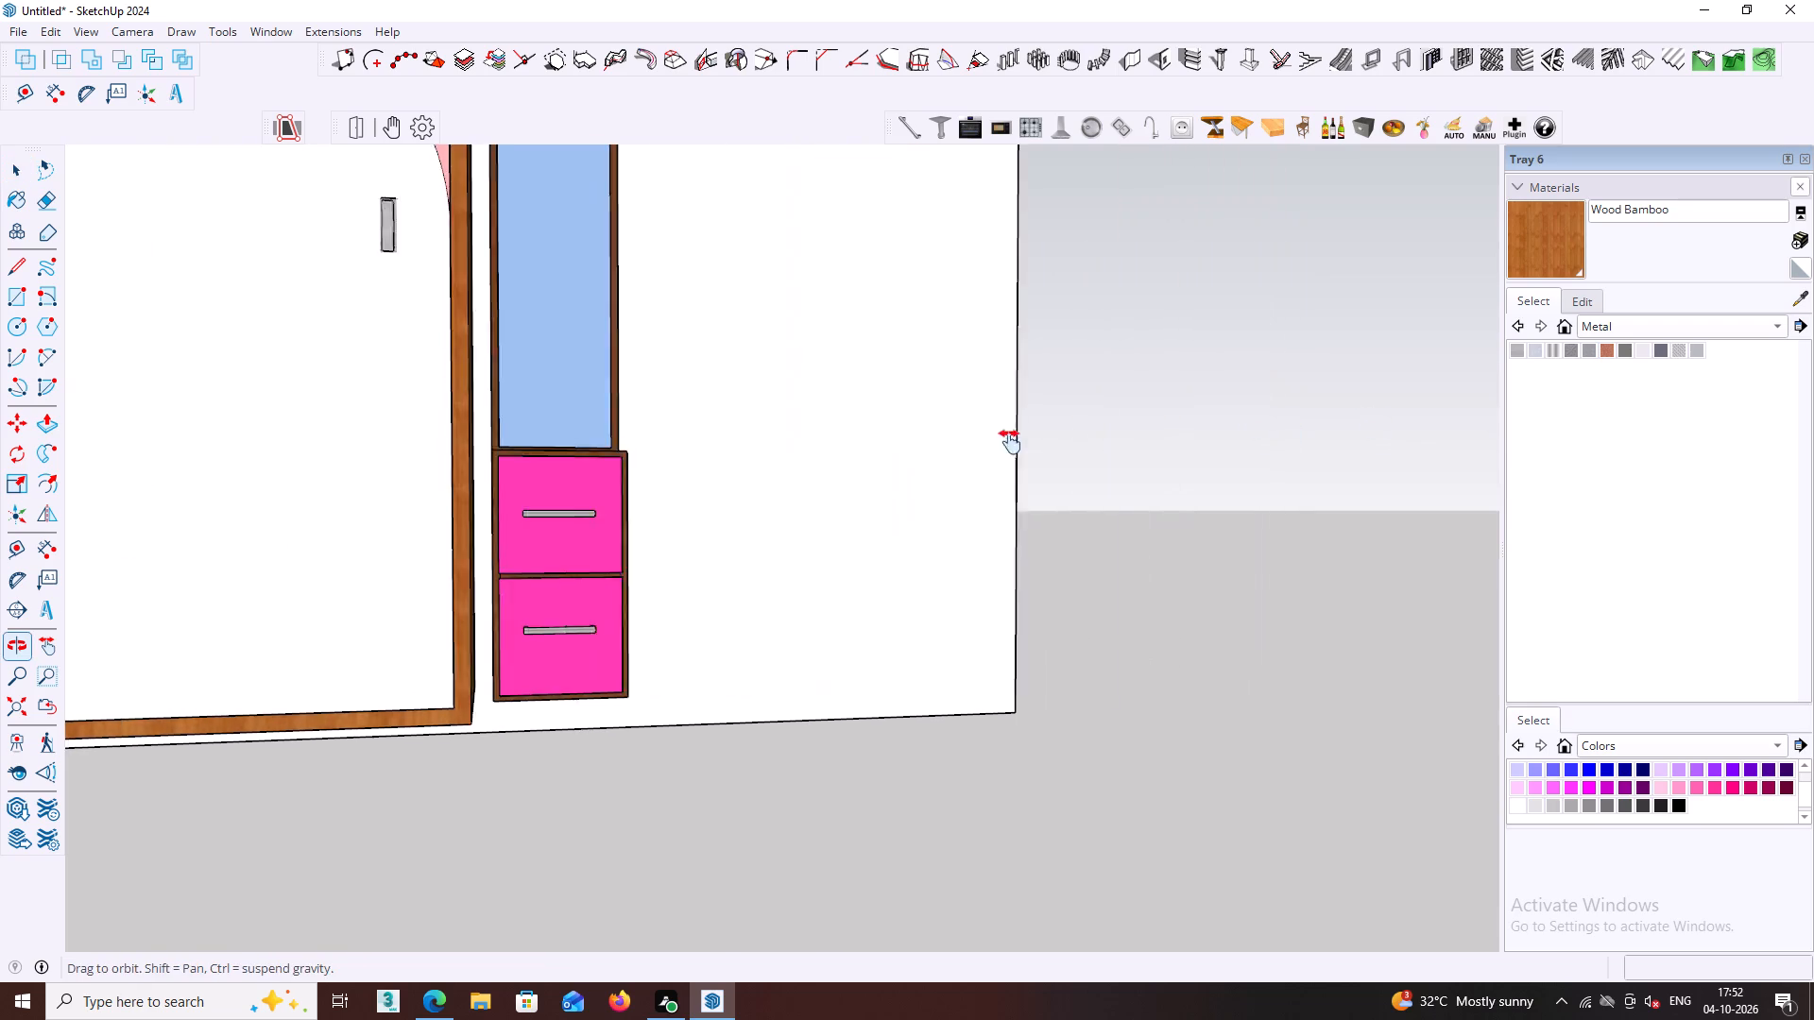
shift+middle_drag(1010, 442, 981, 442)
scroll(968, 436, down, 4)
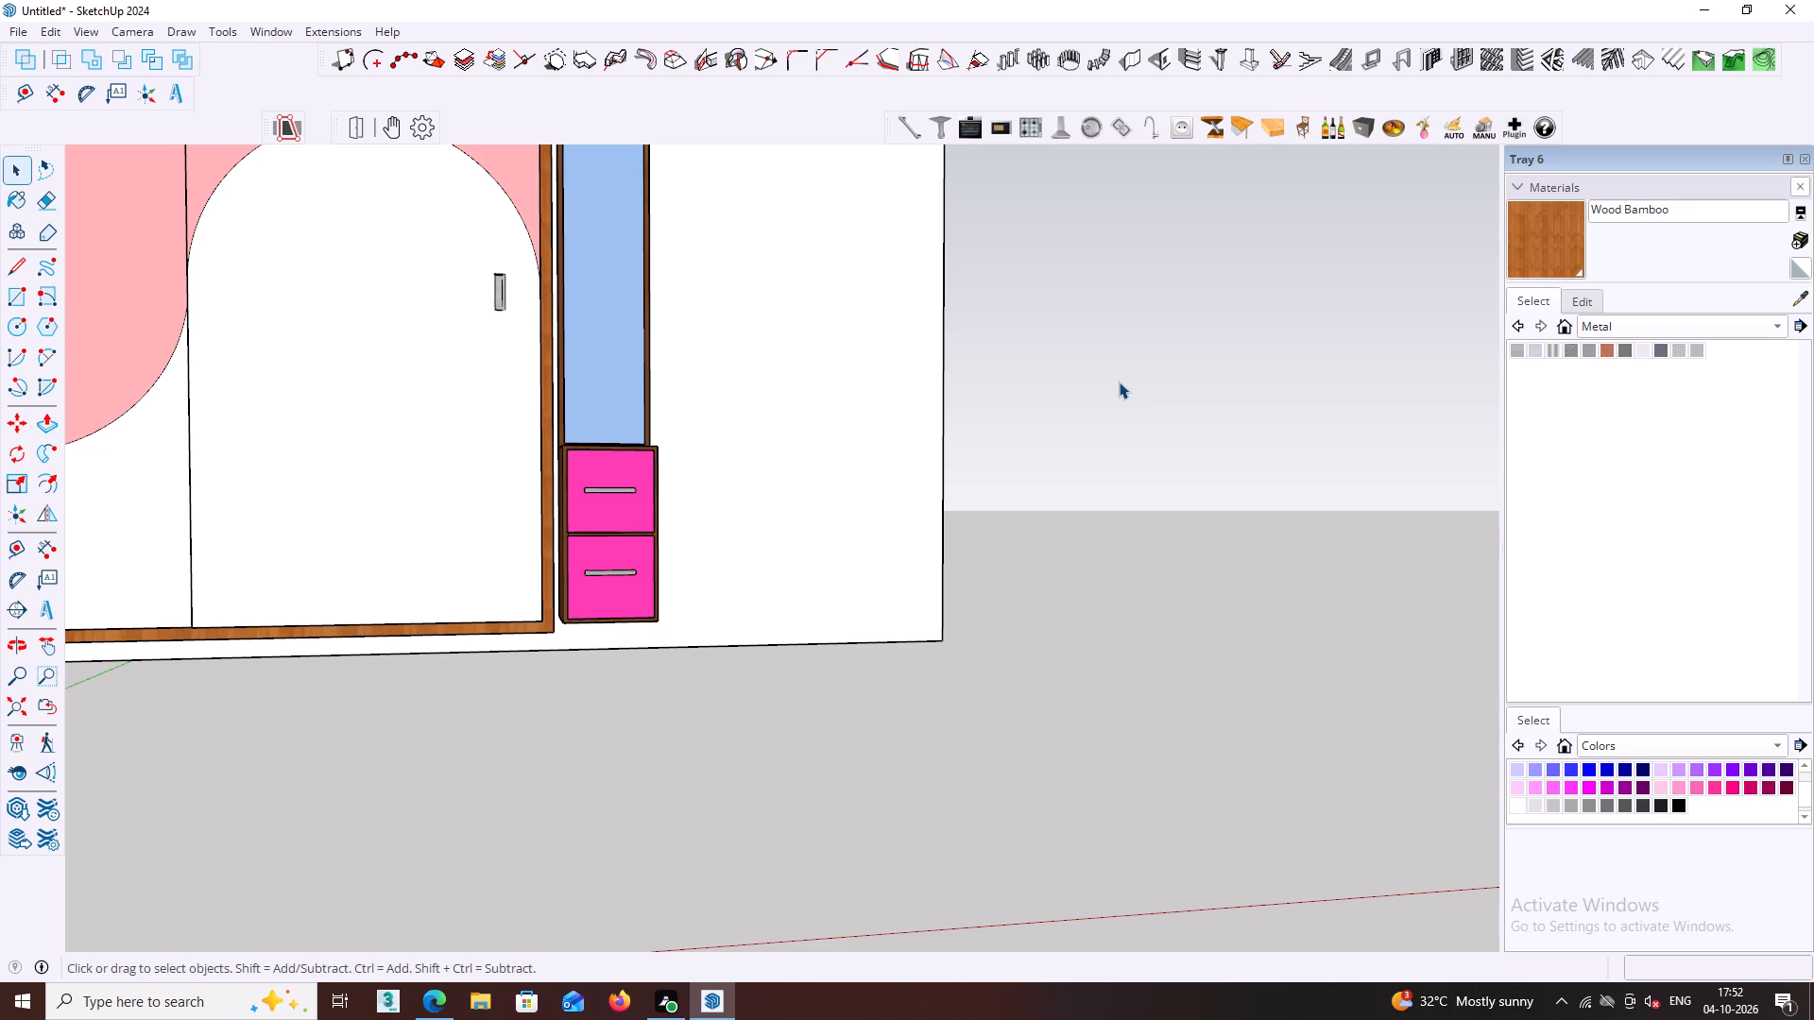
middle_drag(1119, 382, 1129, 446)
scroll(1108, 431, down, 8)
middle_drag(898, 533, 879, 655)
scroll(881, 609, down, 2)
click(1048, 511)
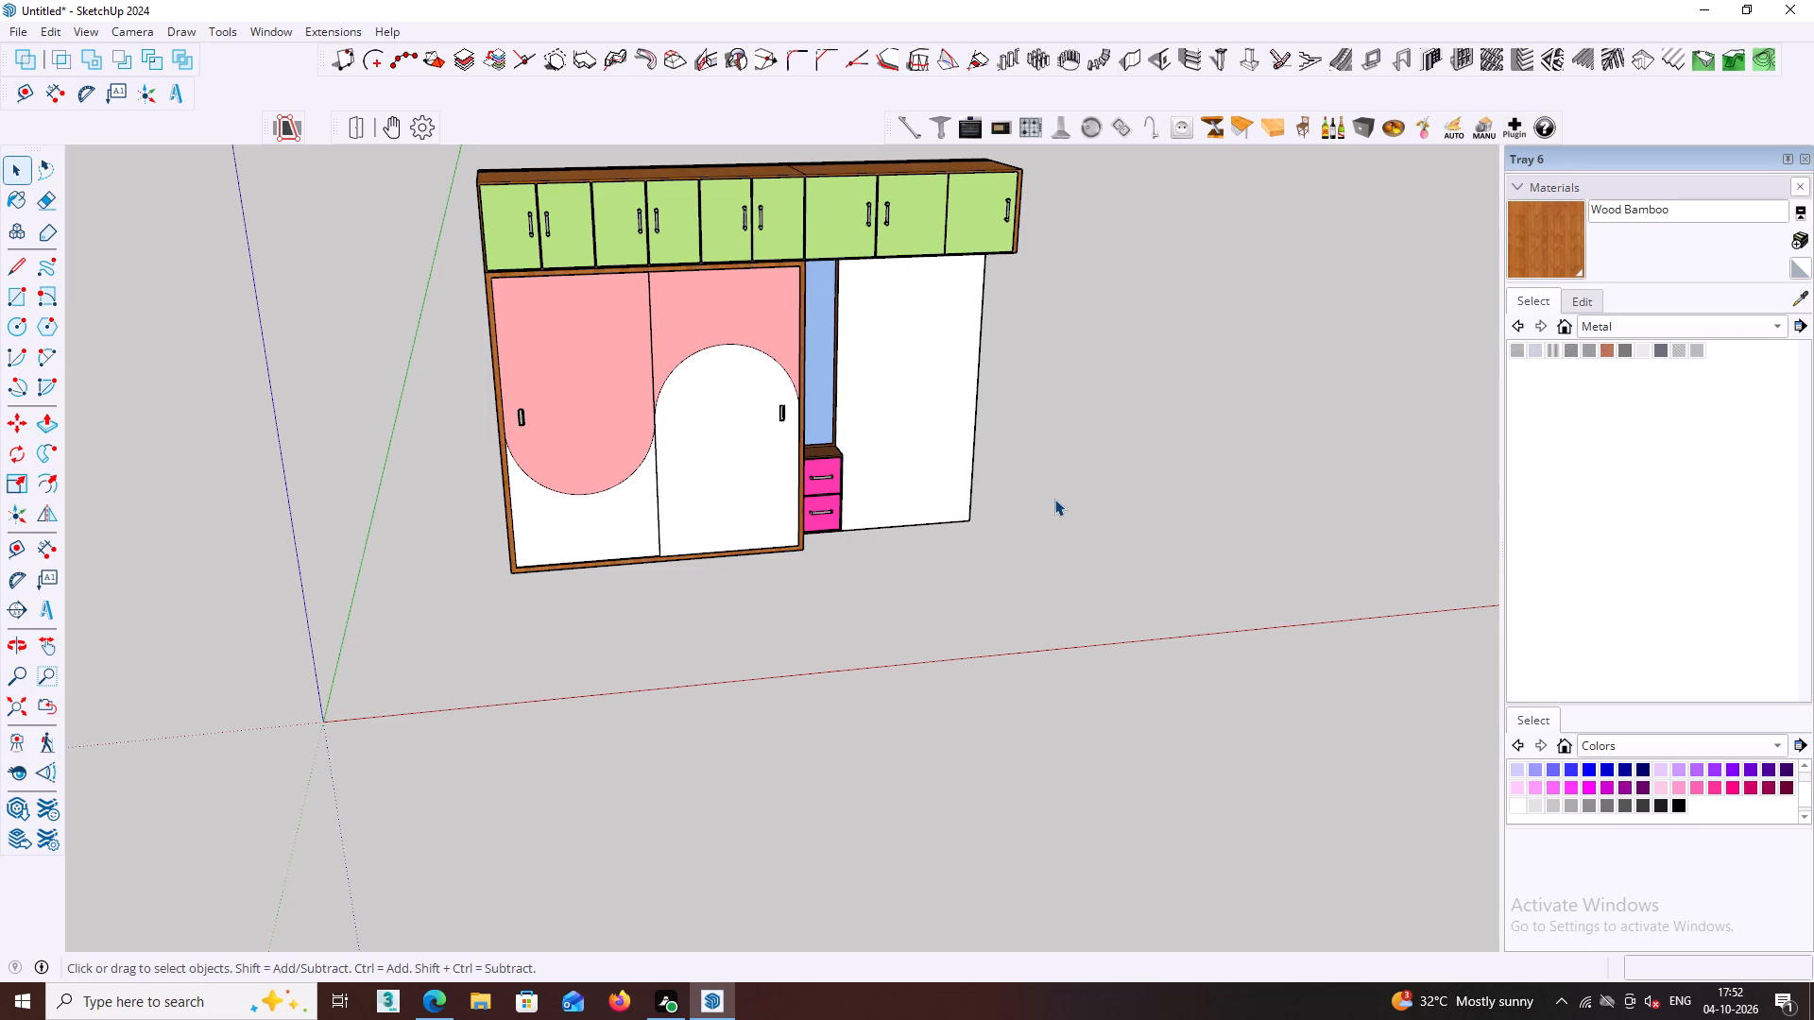
scroll(1102, 470, down, 3)
middle_drag(1070, 469, 896, 457)
scroll(898, 458, up, 4)
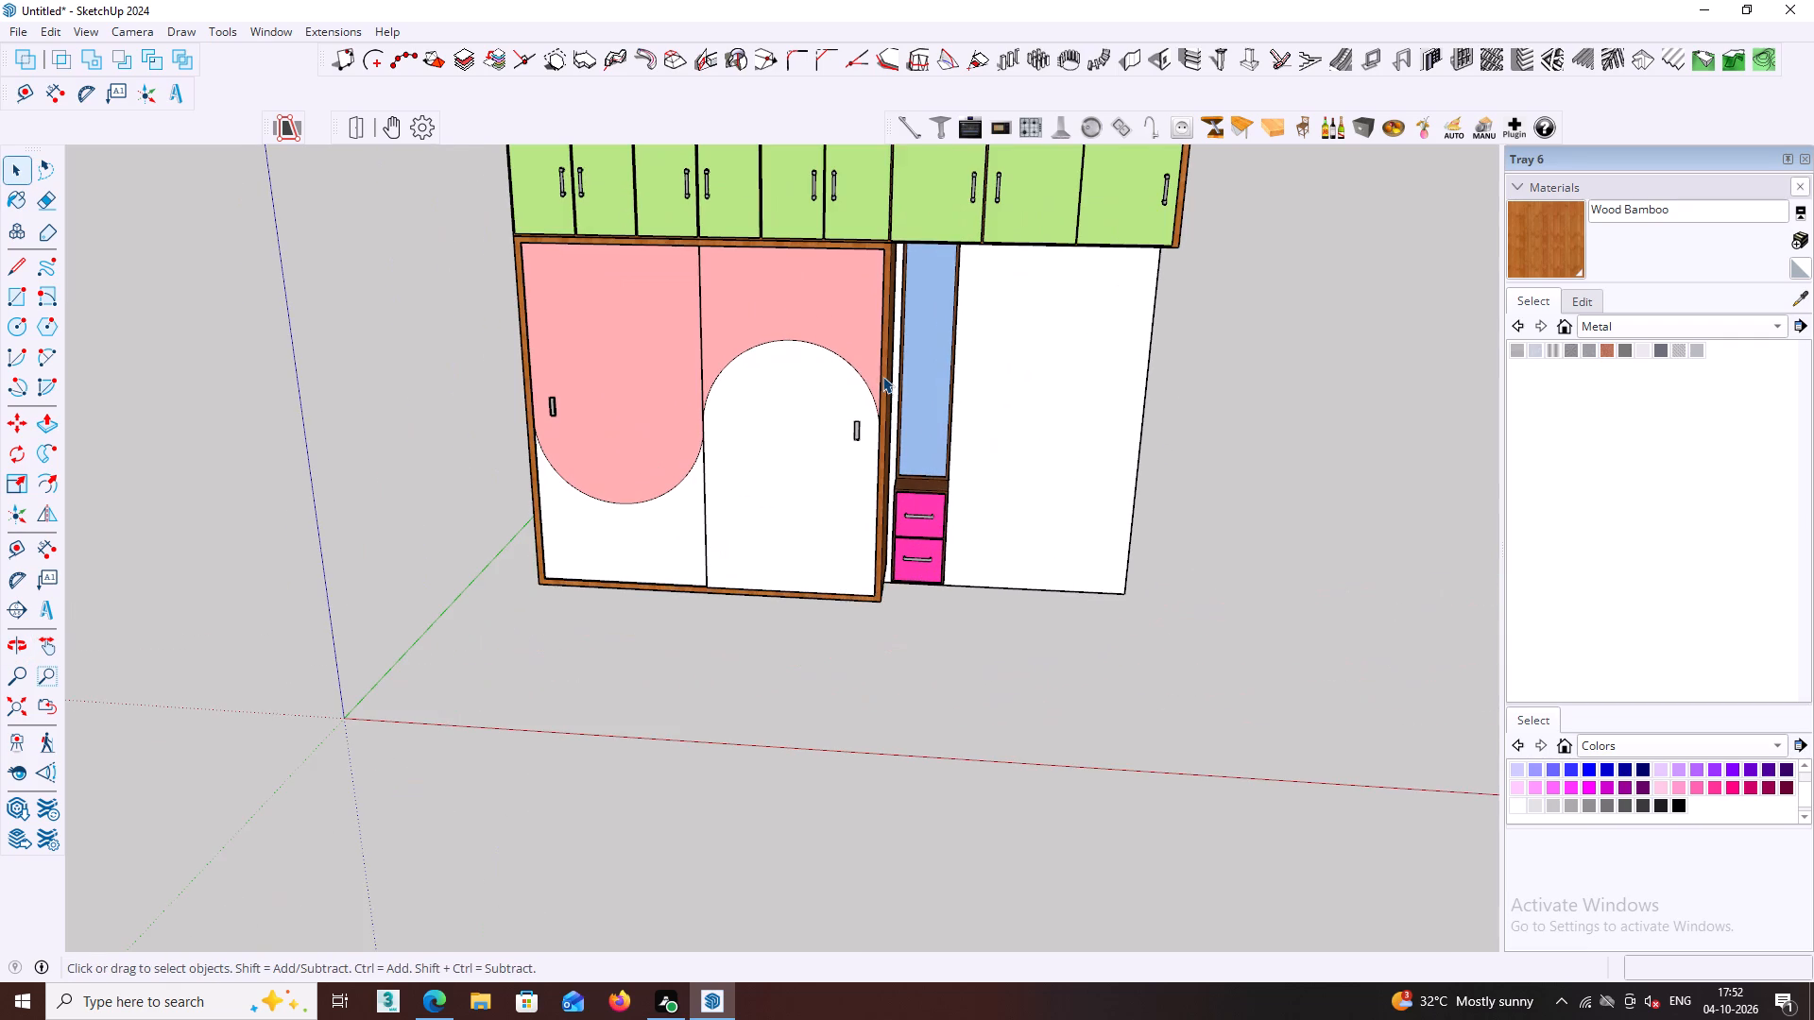
middle_drag(890, 376, 883, 517)
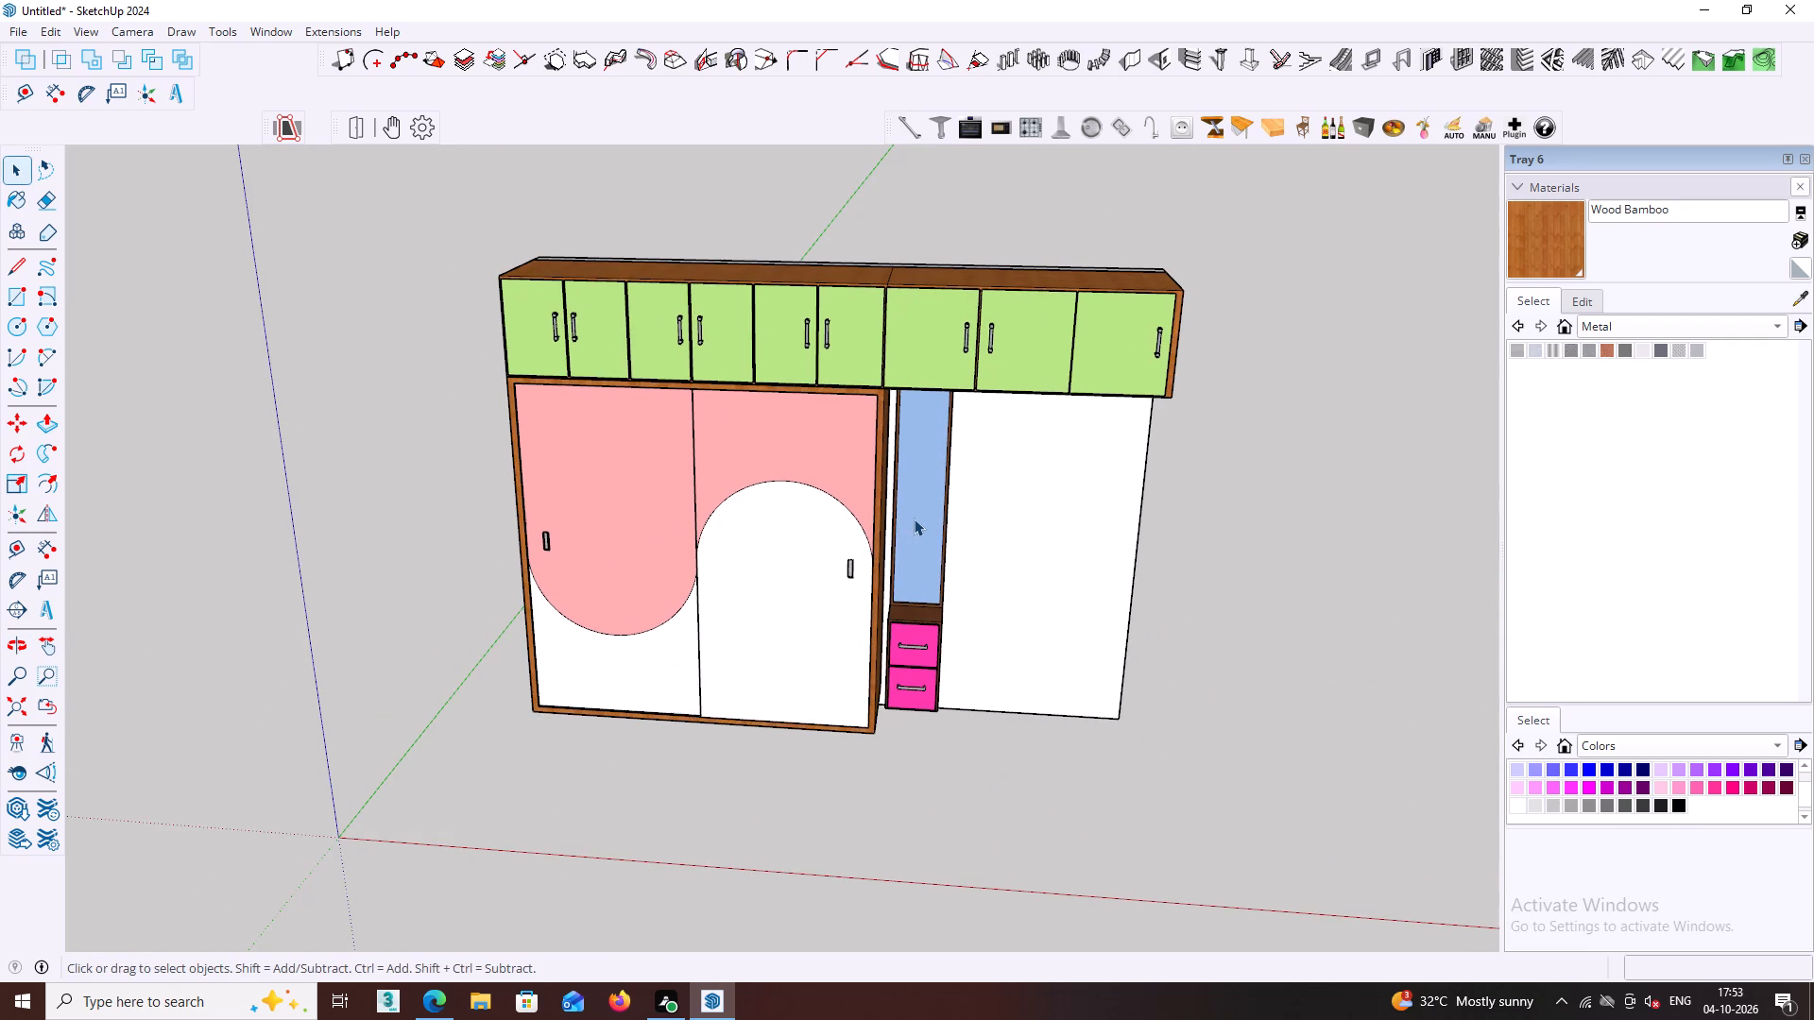
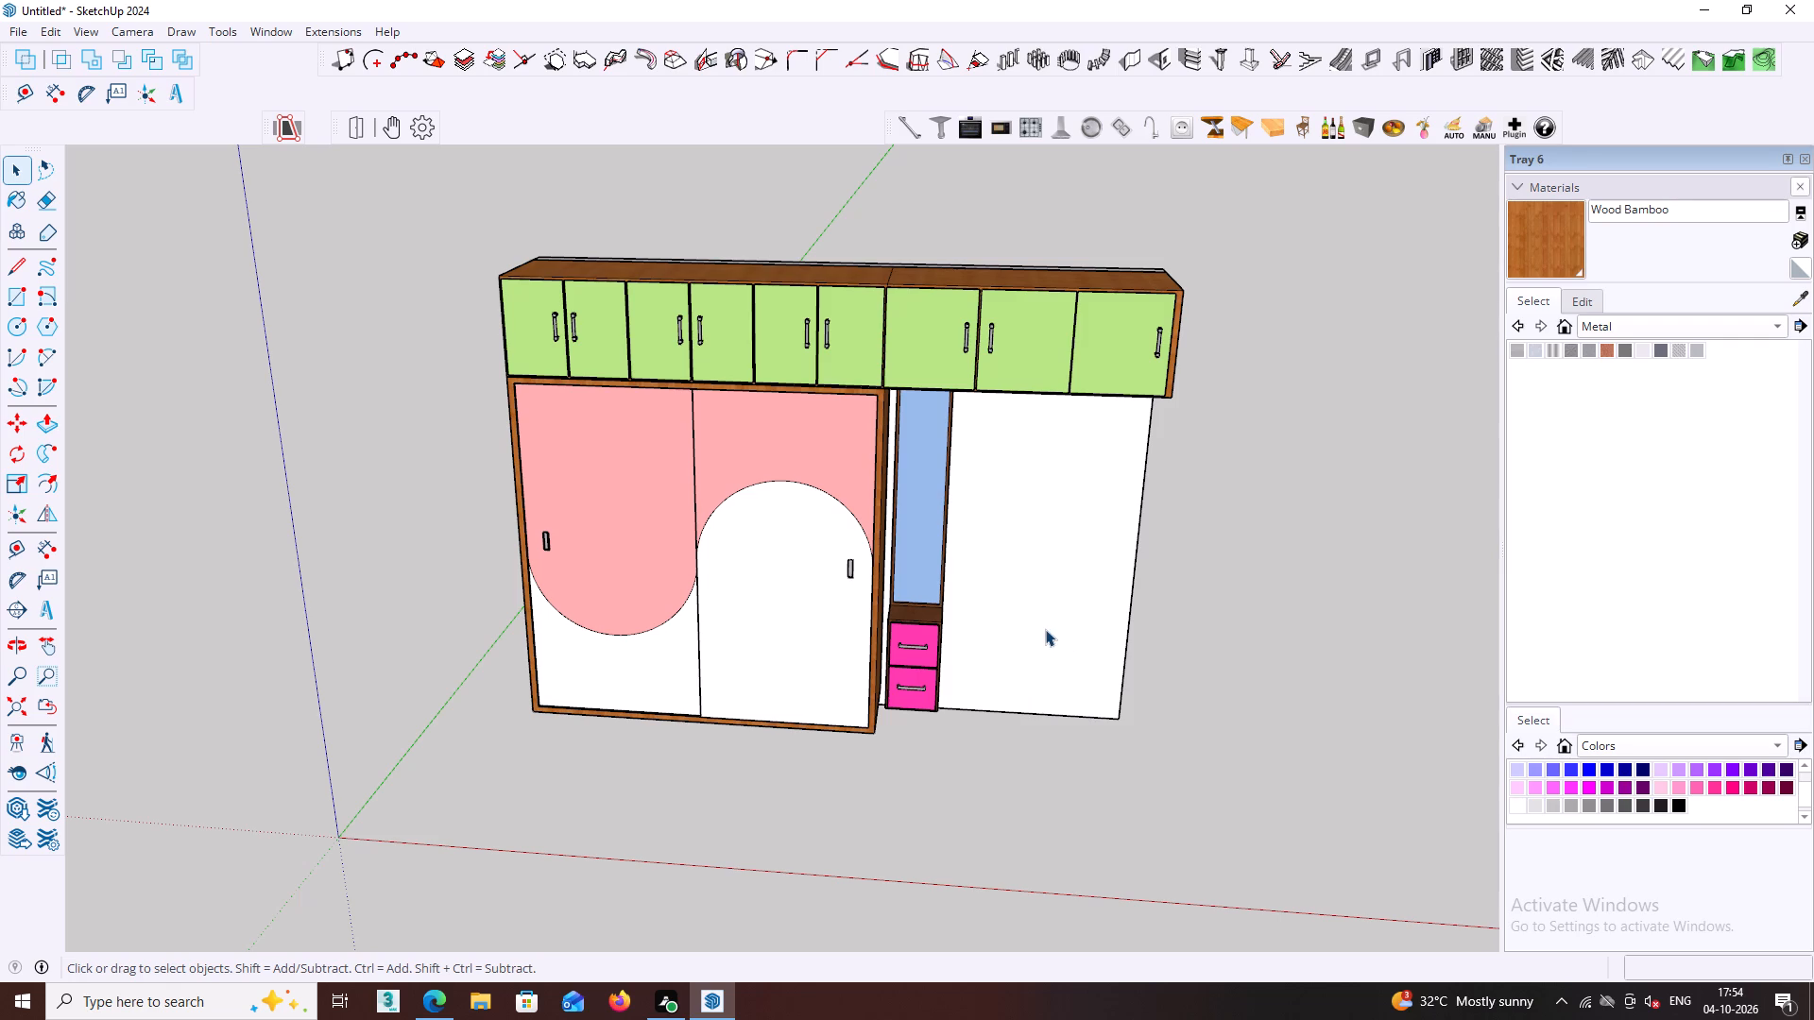
Examine the wardrobe, the drawer unit and the open strip of wall panel beneath them from the front and below.
shift+middle_drag(1075, 630, 861, 639)
middle_drag(847, 616, 941, 588)
scroll(712, 621, up, 3)
middle_drag(727, 654, 891, 573)
scroll(798, 551, up, 1)
scroll(795, 550, down, 6)
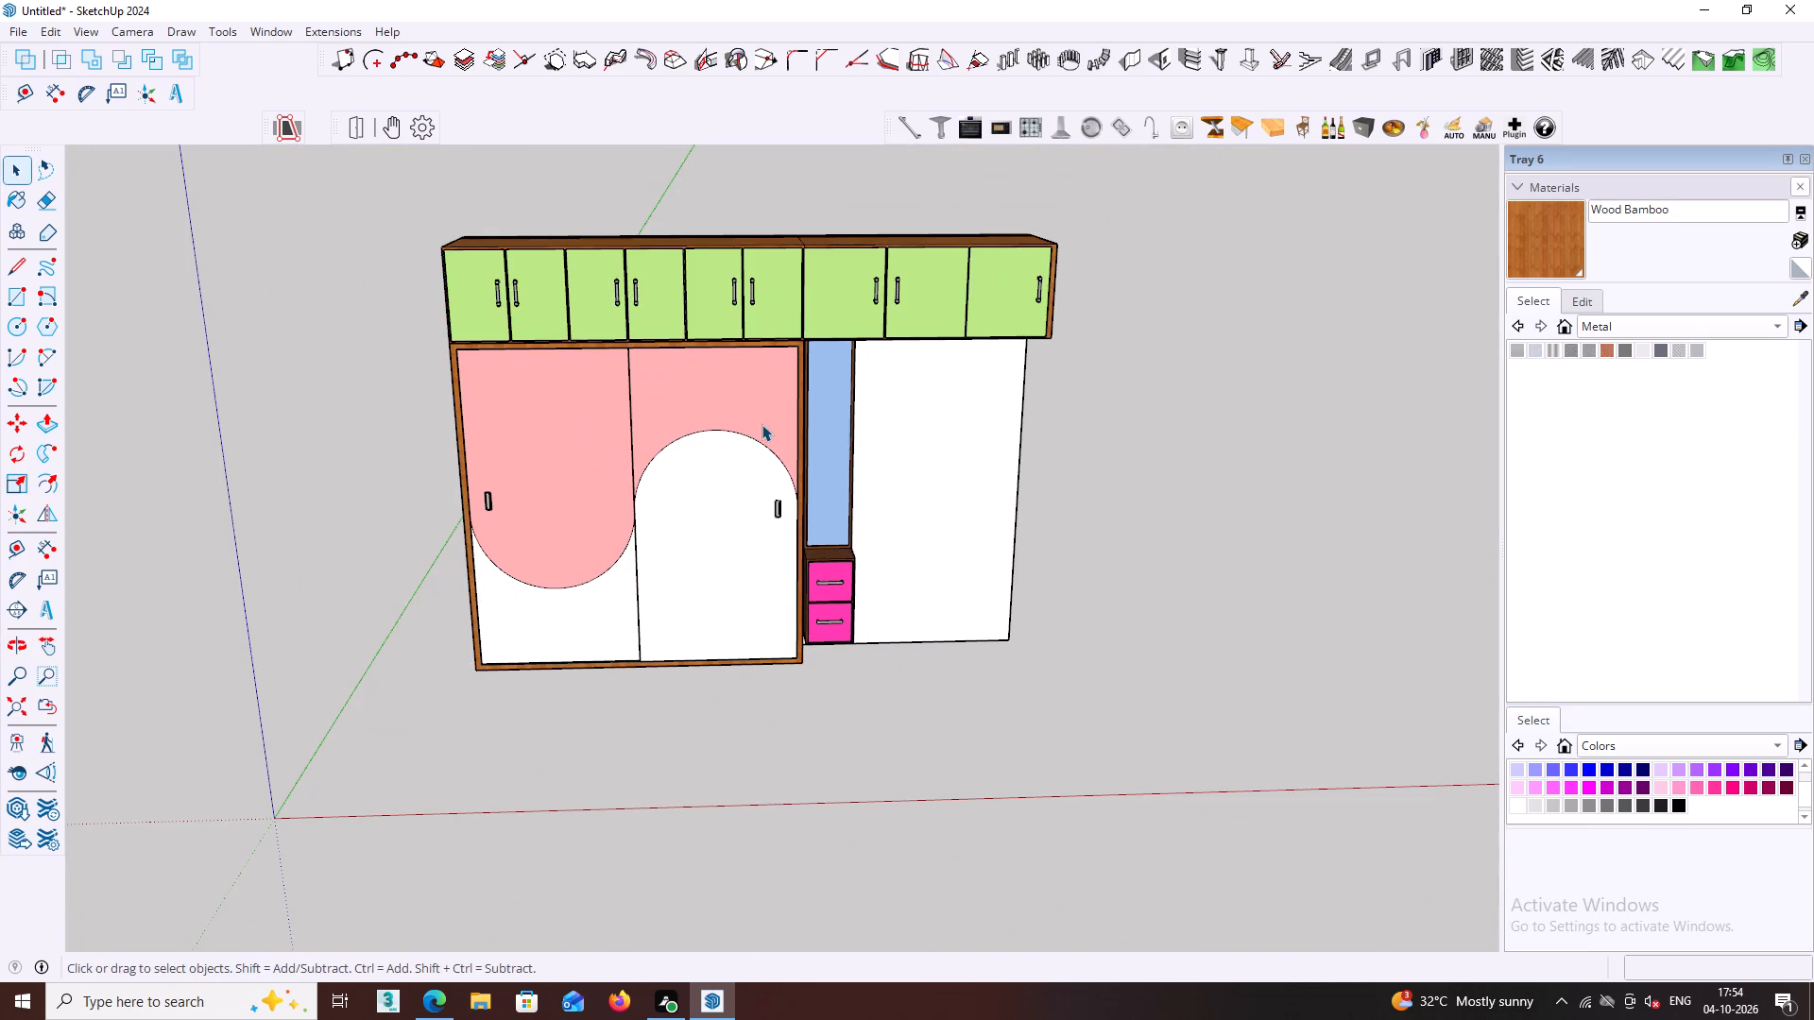
middle_drag(860, 552, 779, 574)
scroll(845, 569, up, 2)
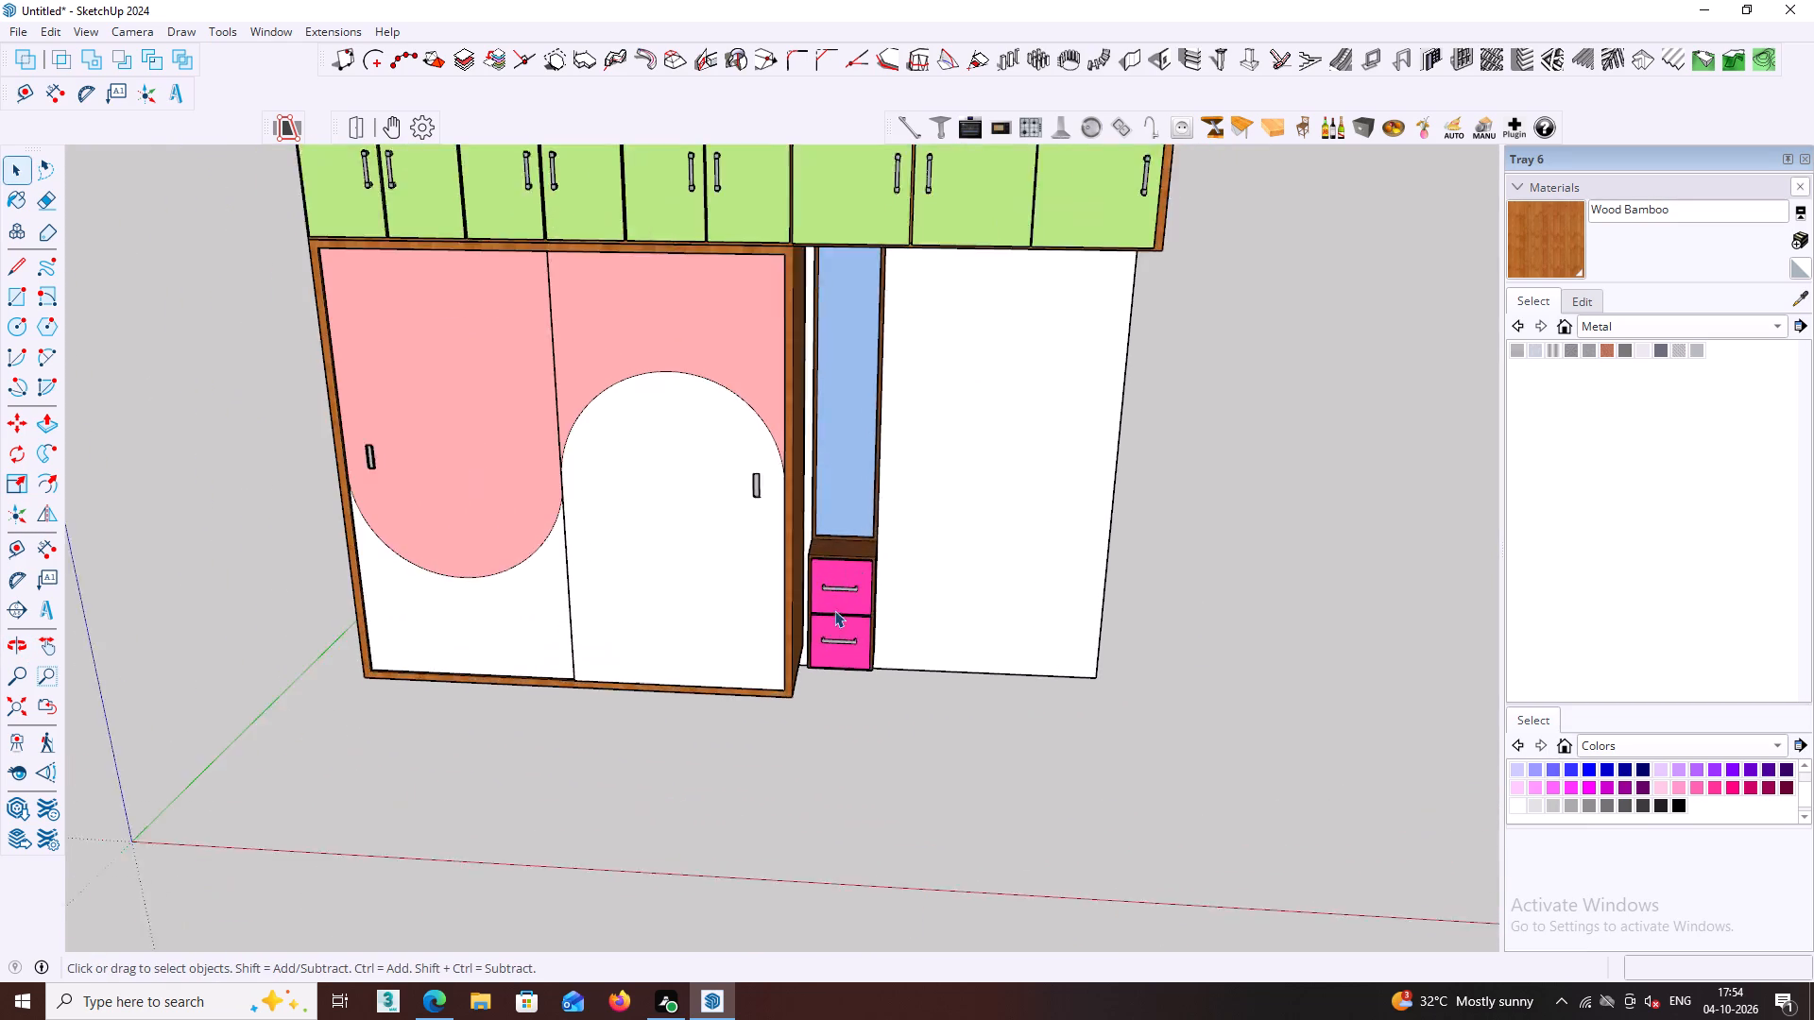
scroll(834, 610, up, 3)
middle_drag(827, 629, 835, 555)
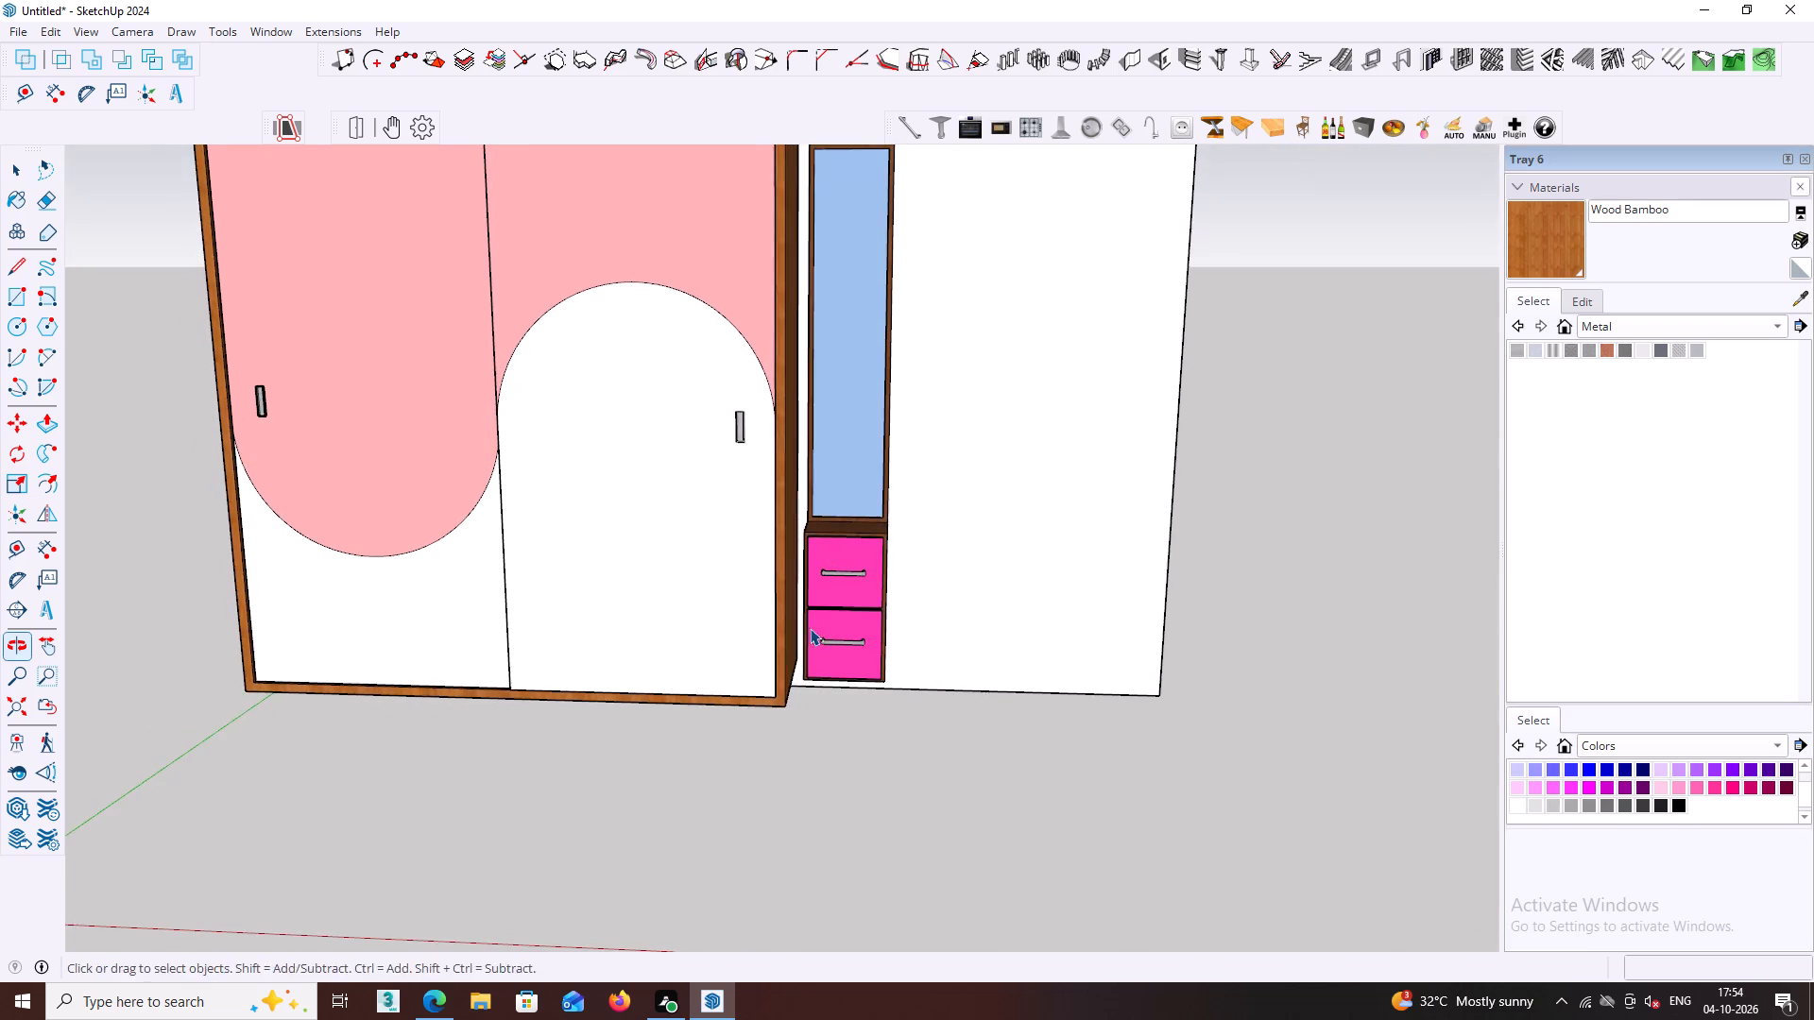
middle_drag(813, 652, 831, 466)
middle_drag(823, 652, 833, 602)
middle_drag(838, 606, 847, 591)
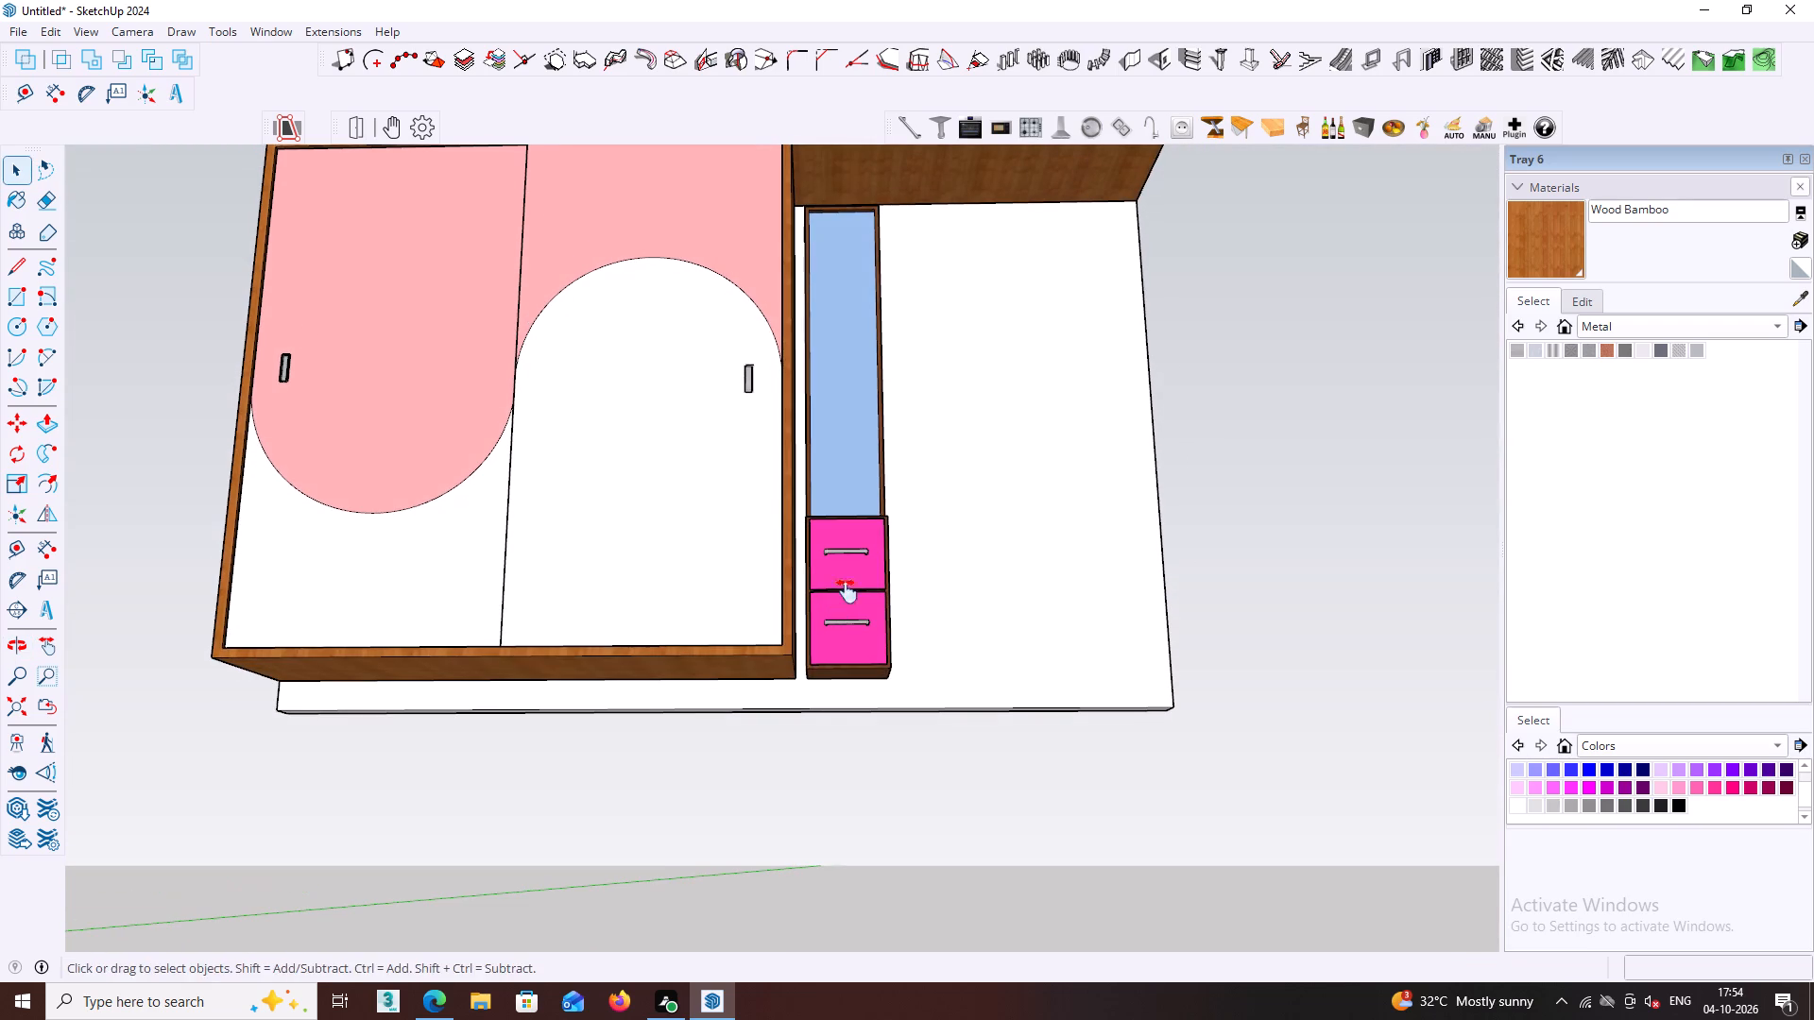
middle_drag(847, 591, 896, 511)
middle_drag(917, 590, 965, 596)
middle_drag(890, 602, 1045, 593)
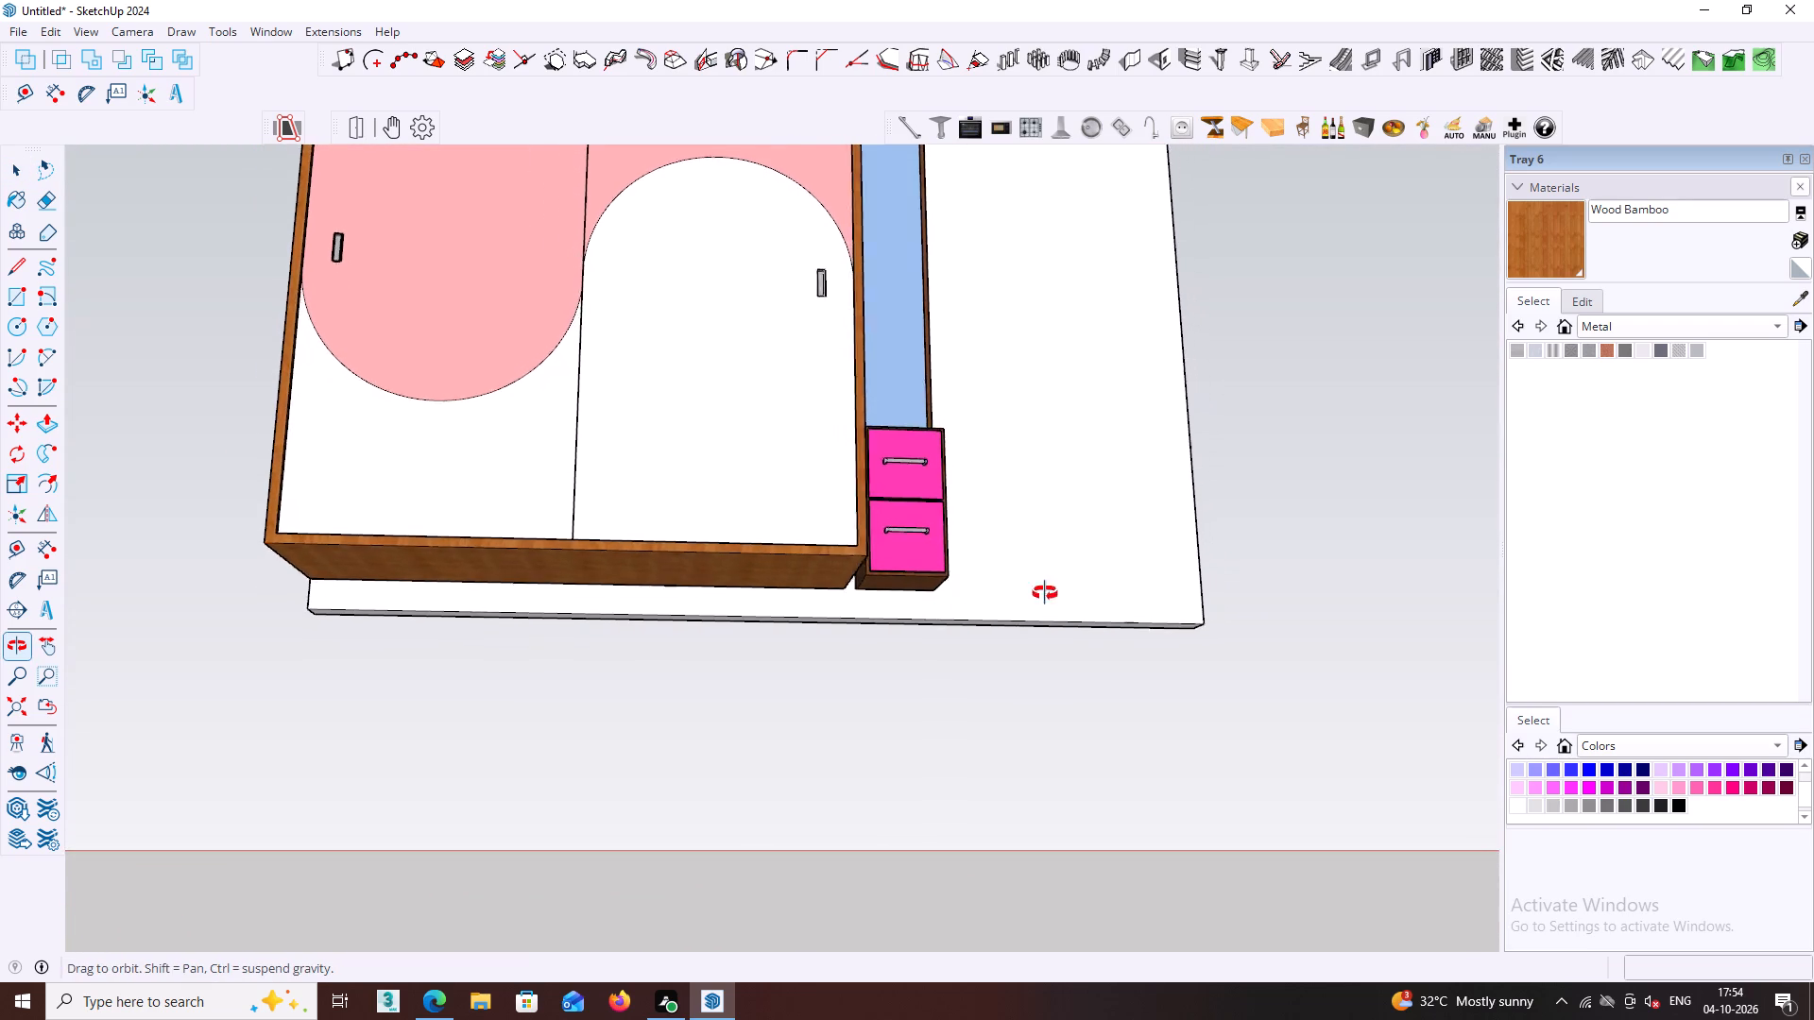
middle_drag(1045, 593, 1196, 637)
middle_drag(740, 602, 847, 625)
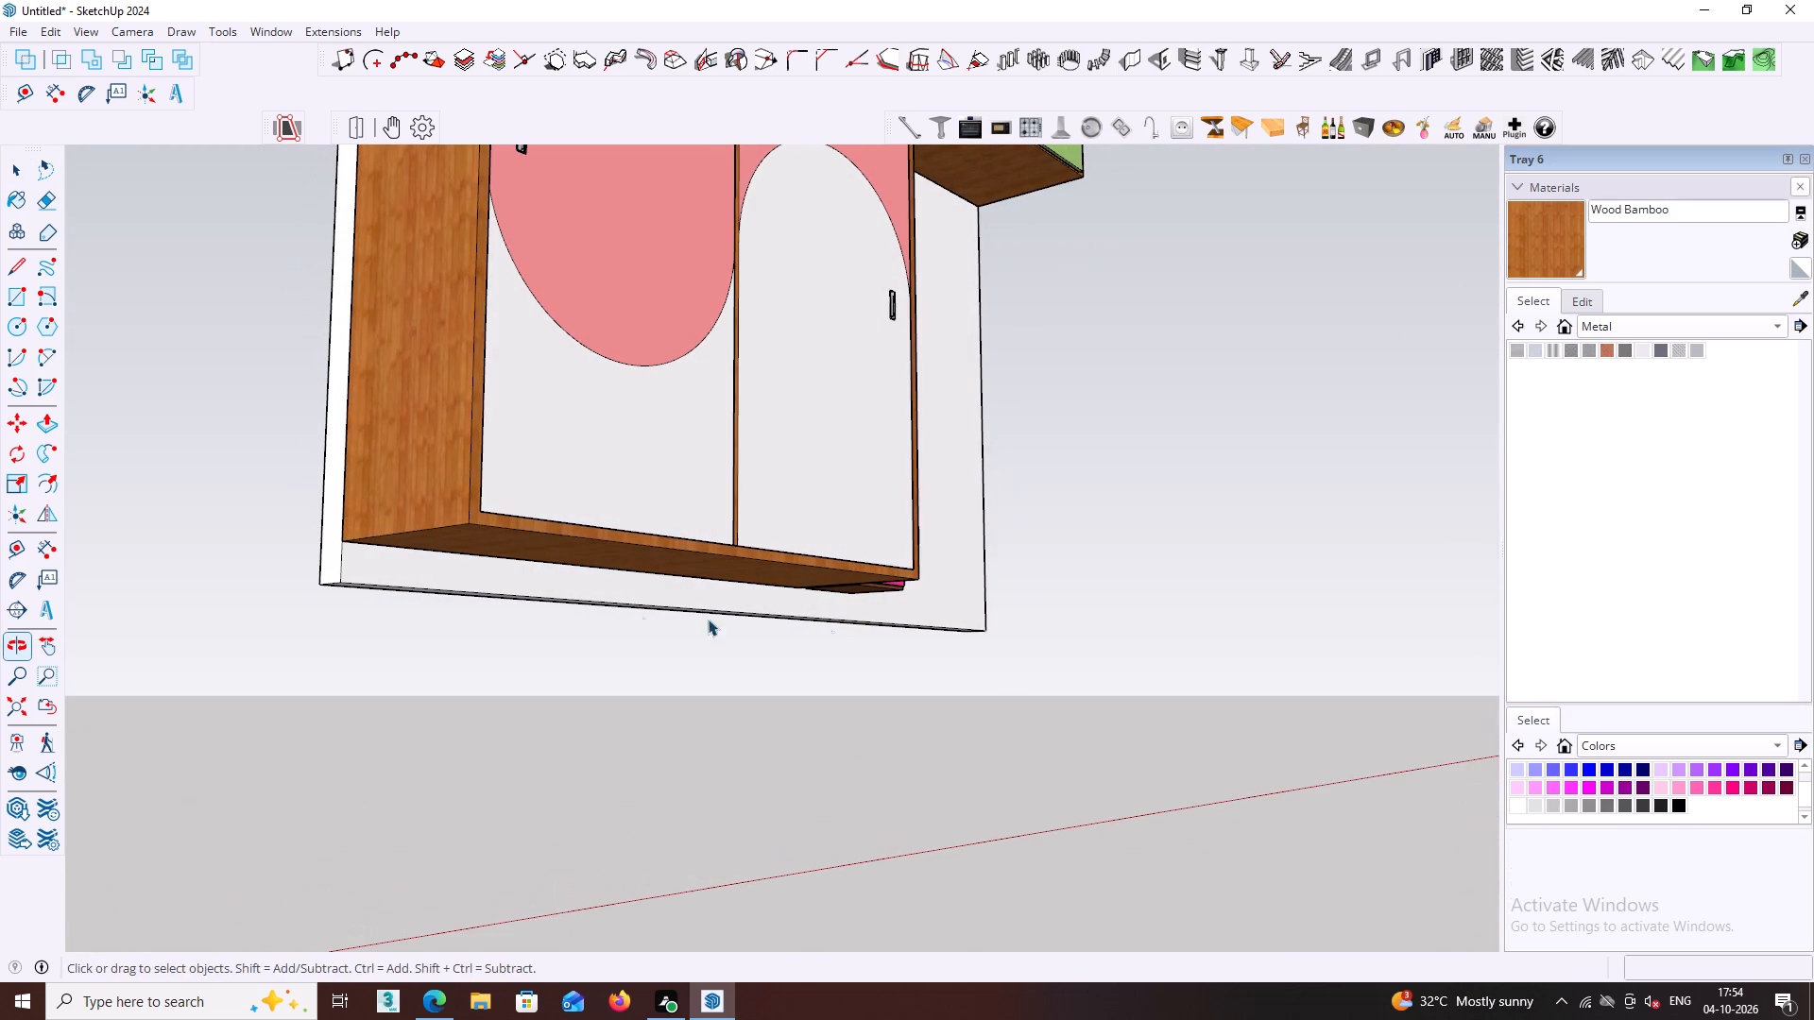
middle_drag(459, 611, 440, 611)
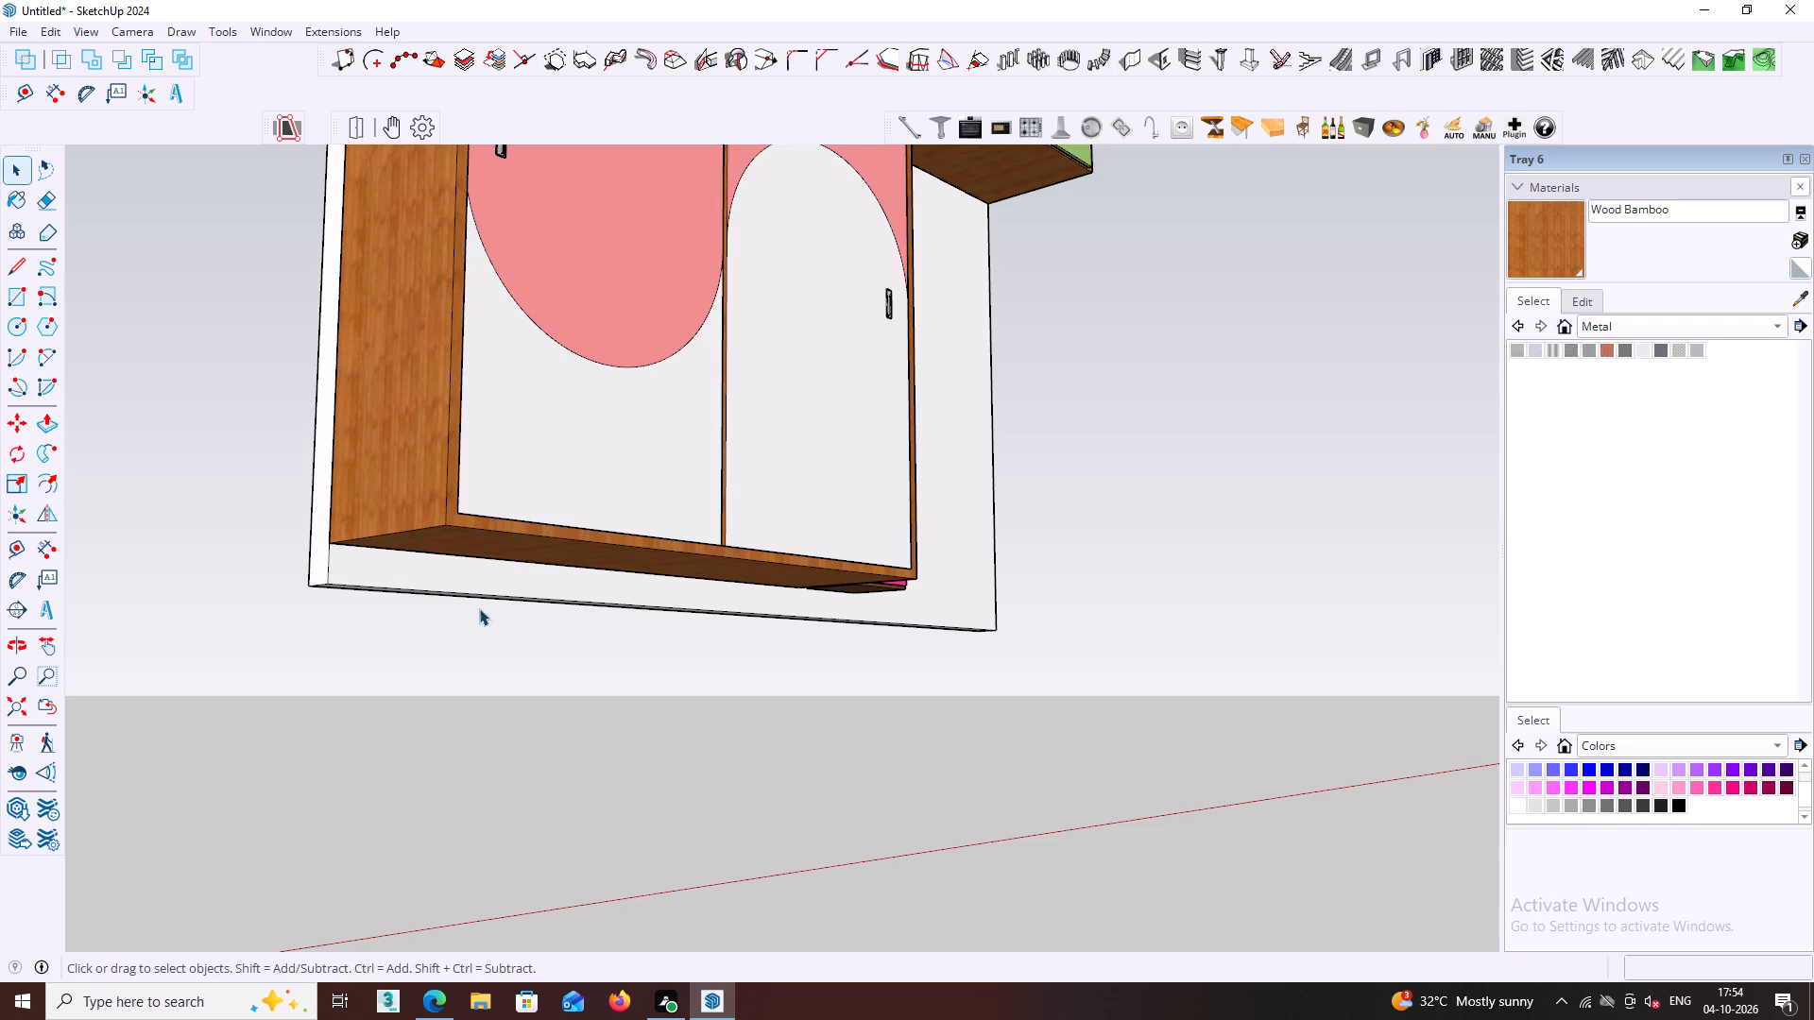
middle_drag(482, 595, 441, 583)
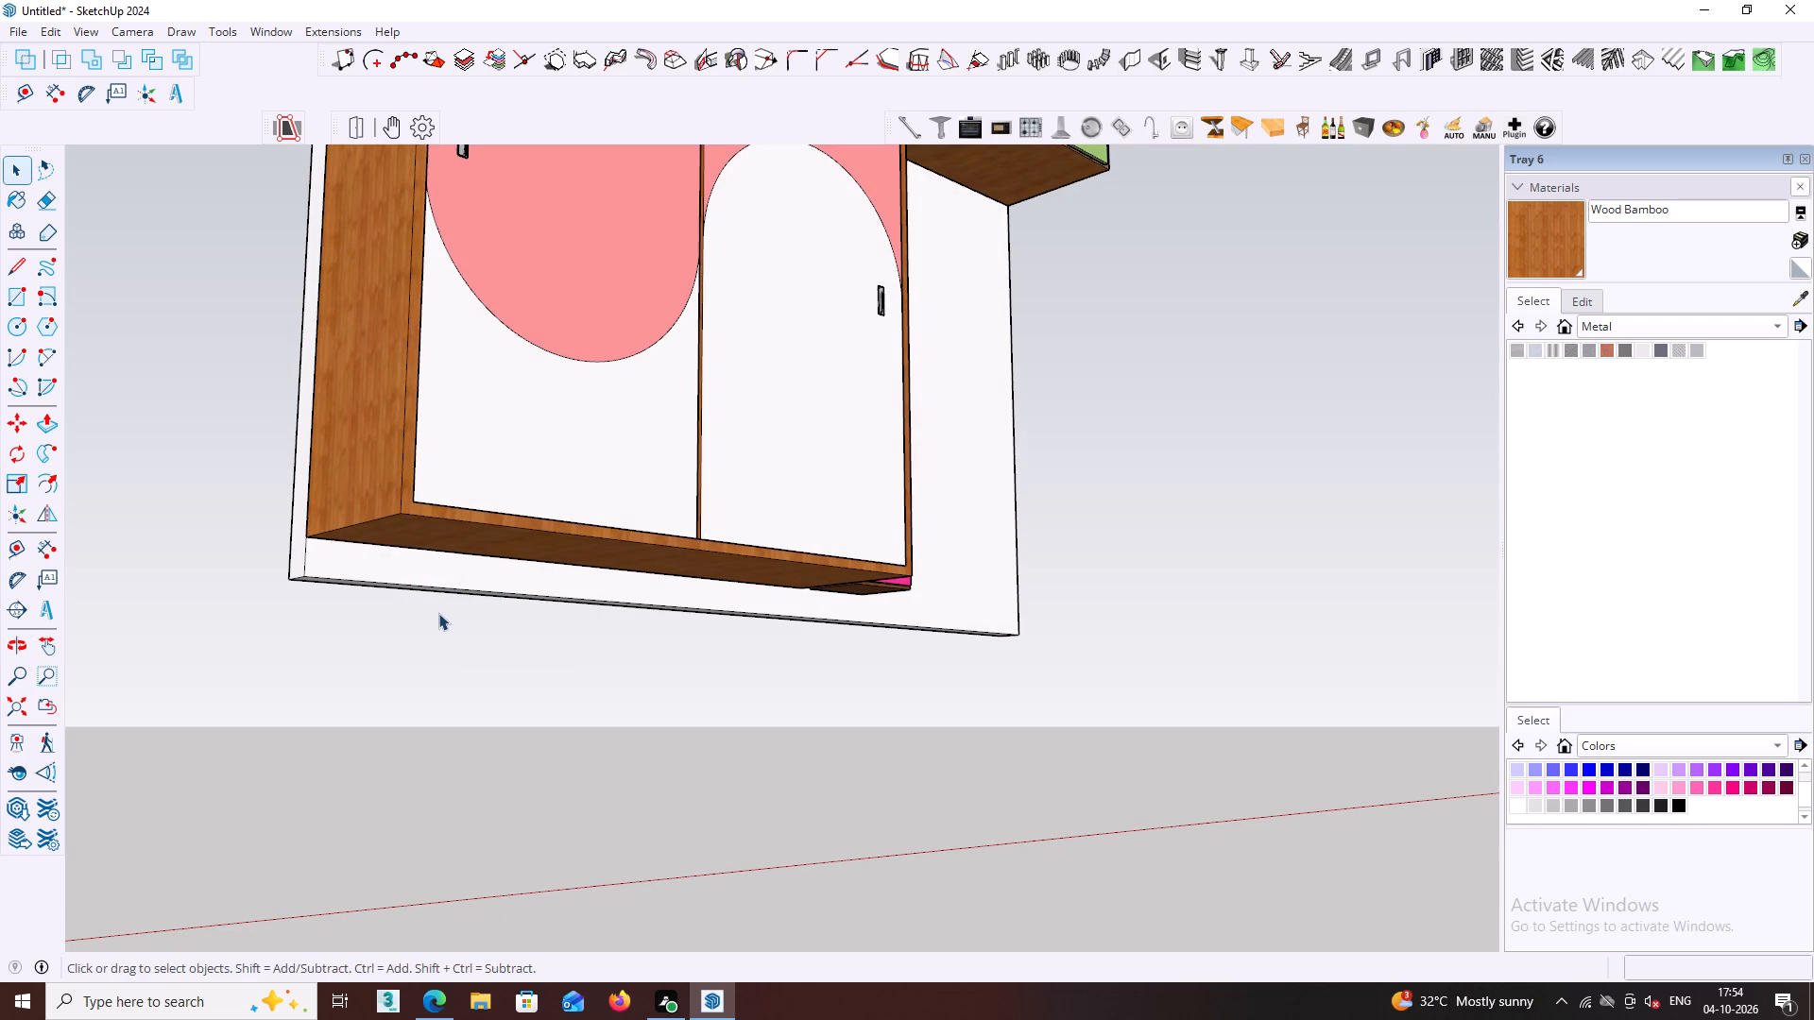
Draw a rectangle about 2502 by 122 mm on the wall panel beneath the wardrobe and drawer unit, starting at the wardrobe's rear bottom corner.
key(r)
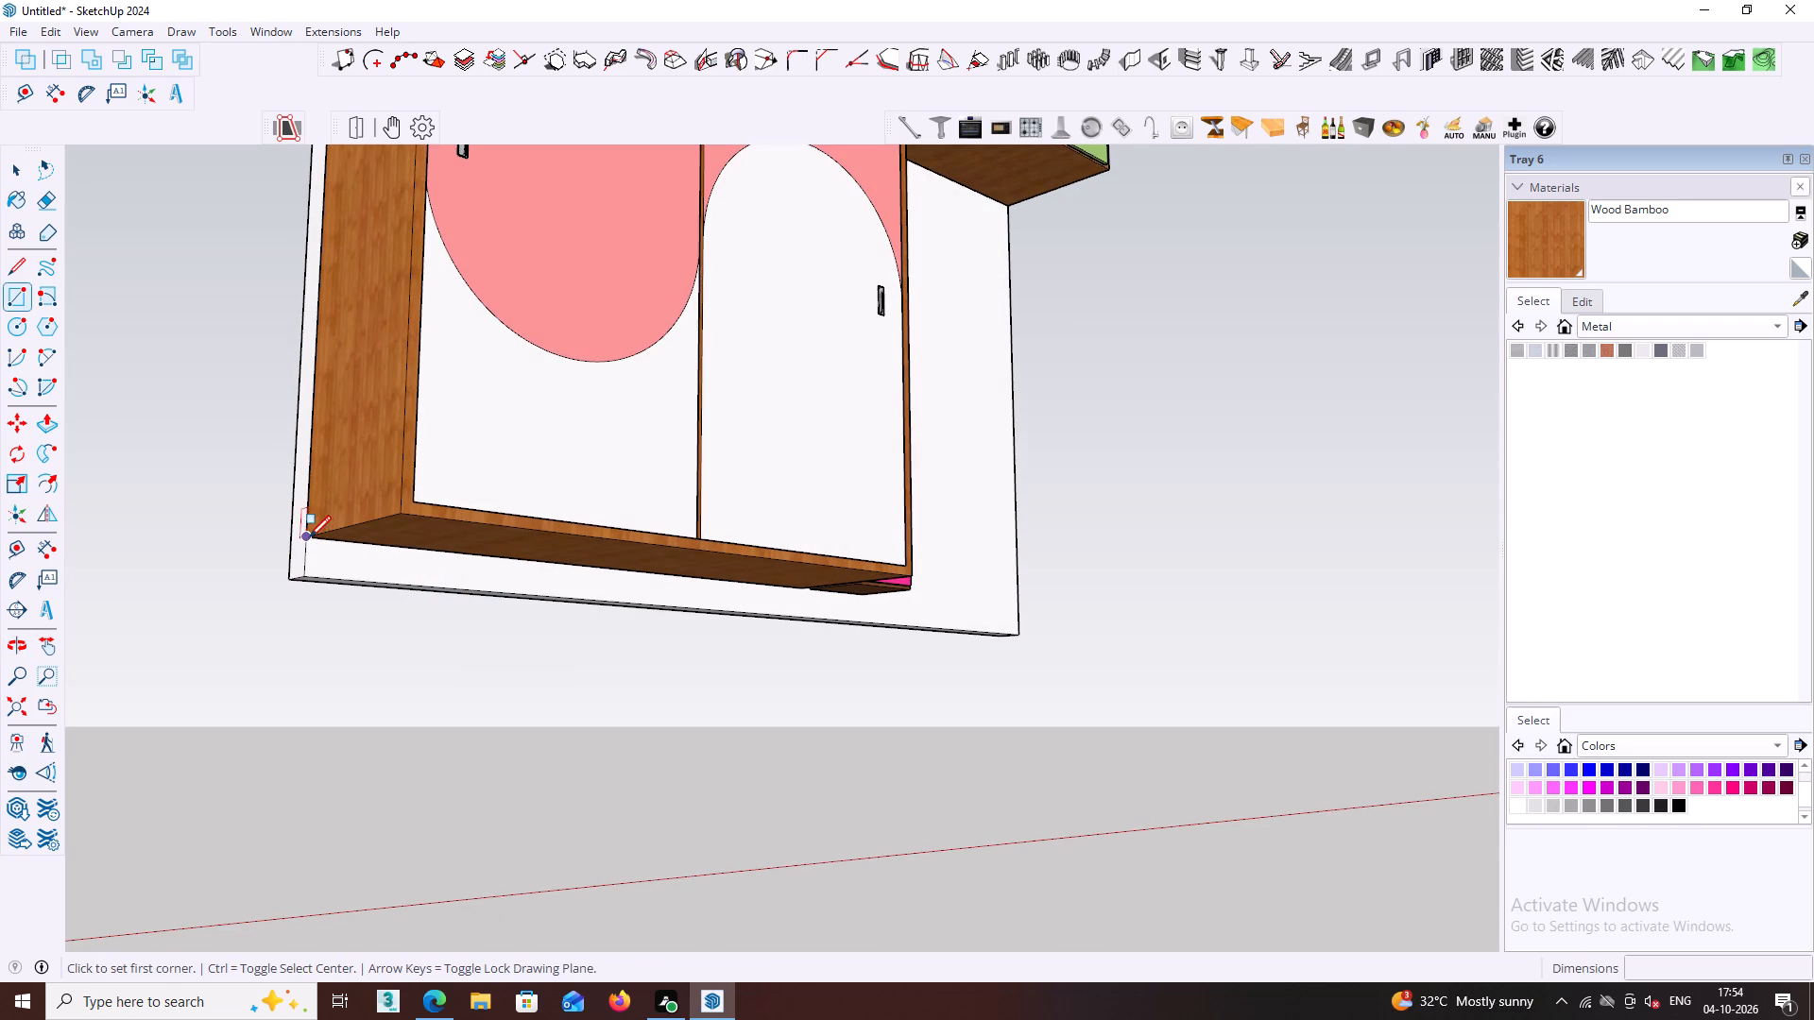
click(309, 537)
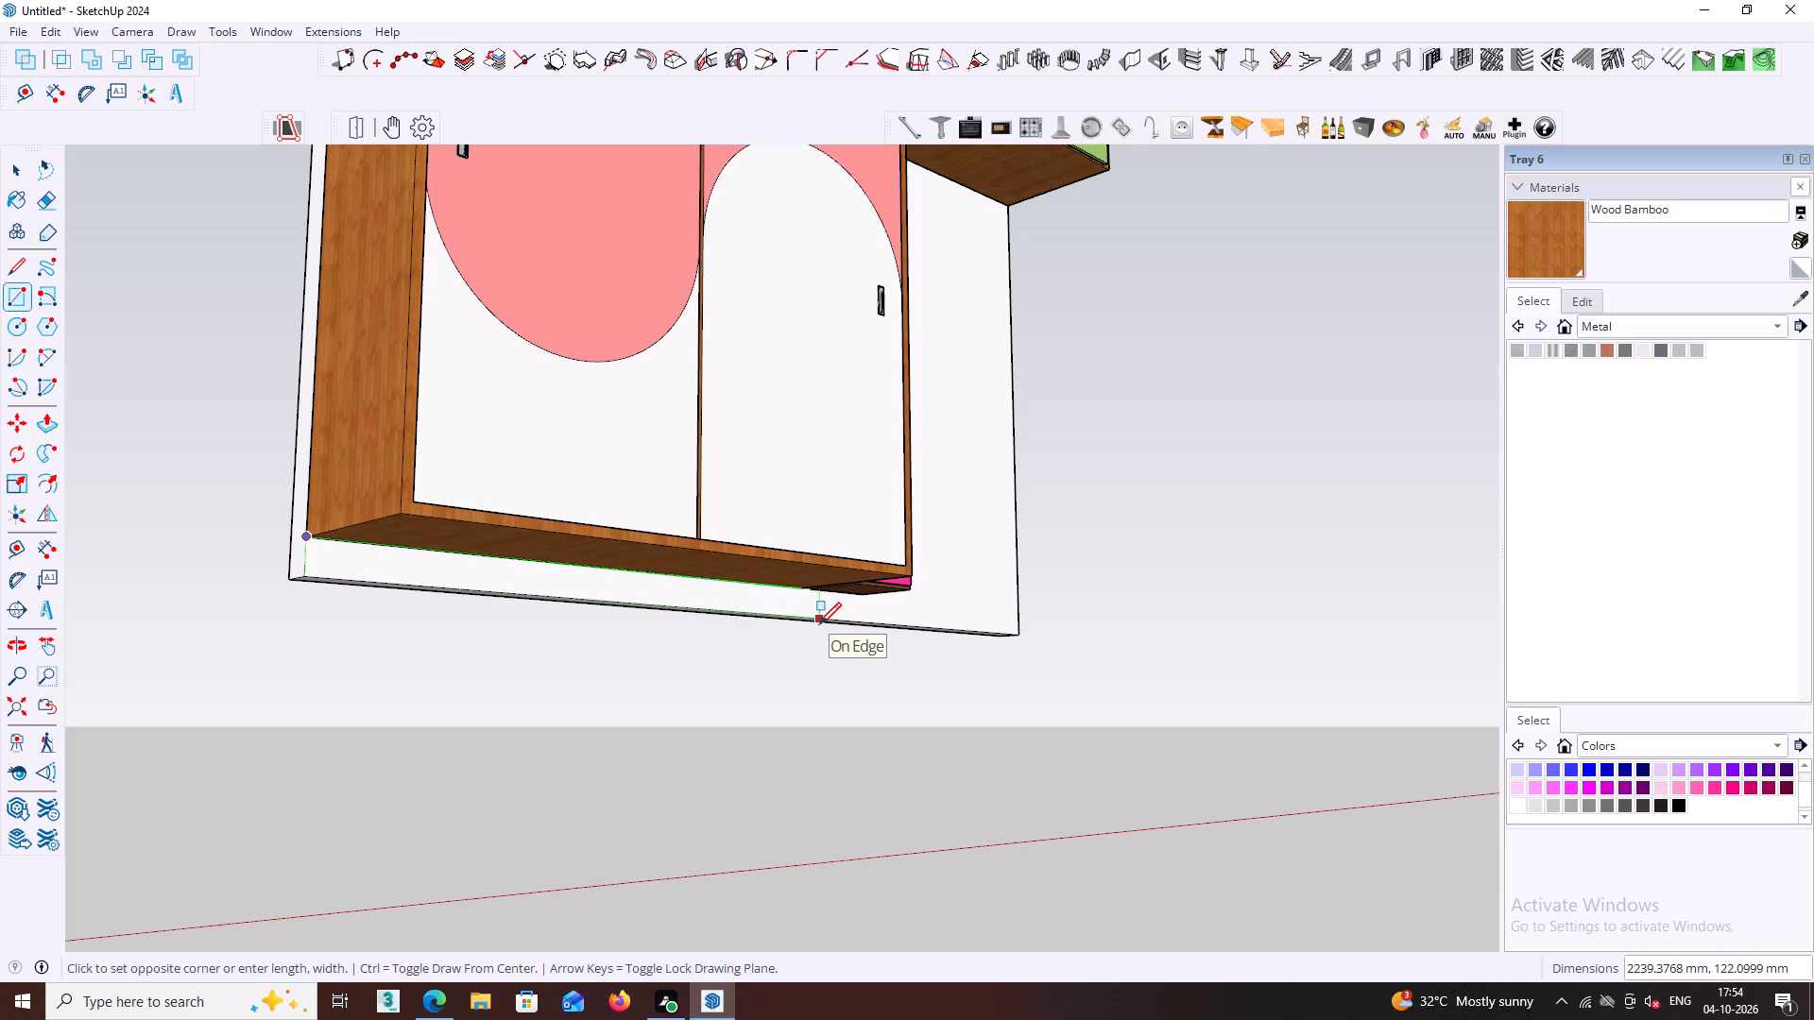
middle_drag(819, 624, 719, 613)
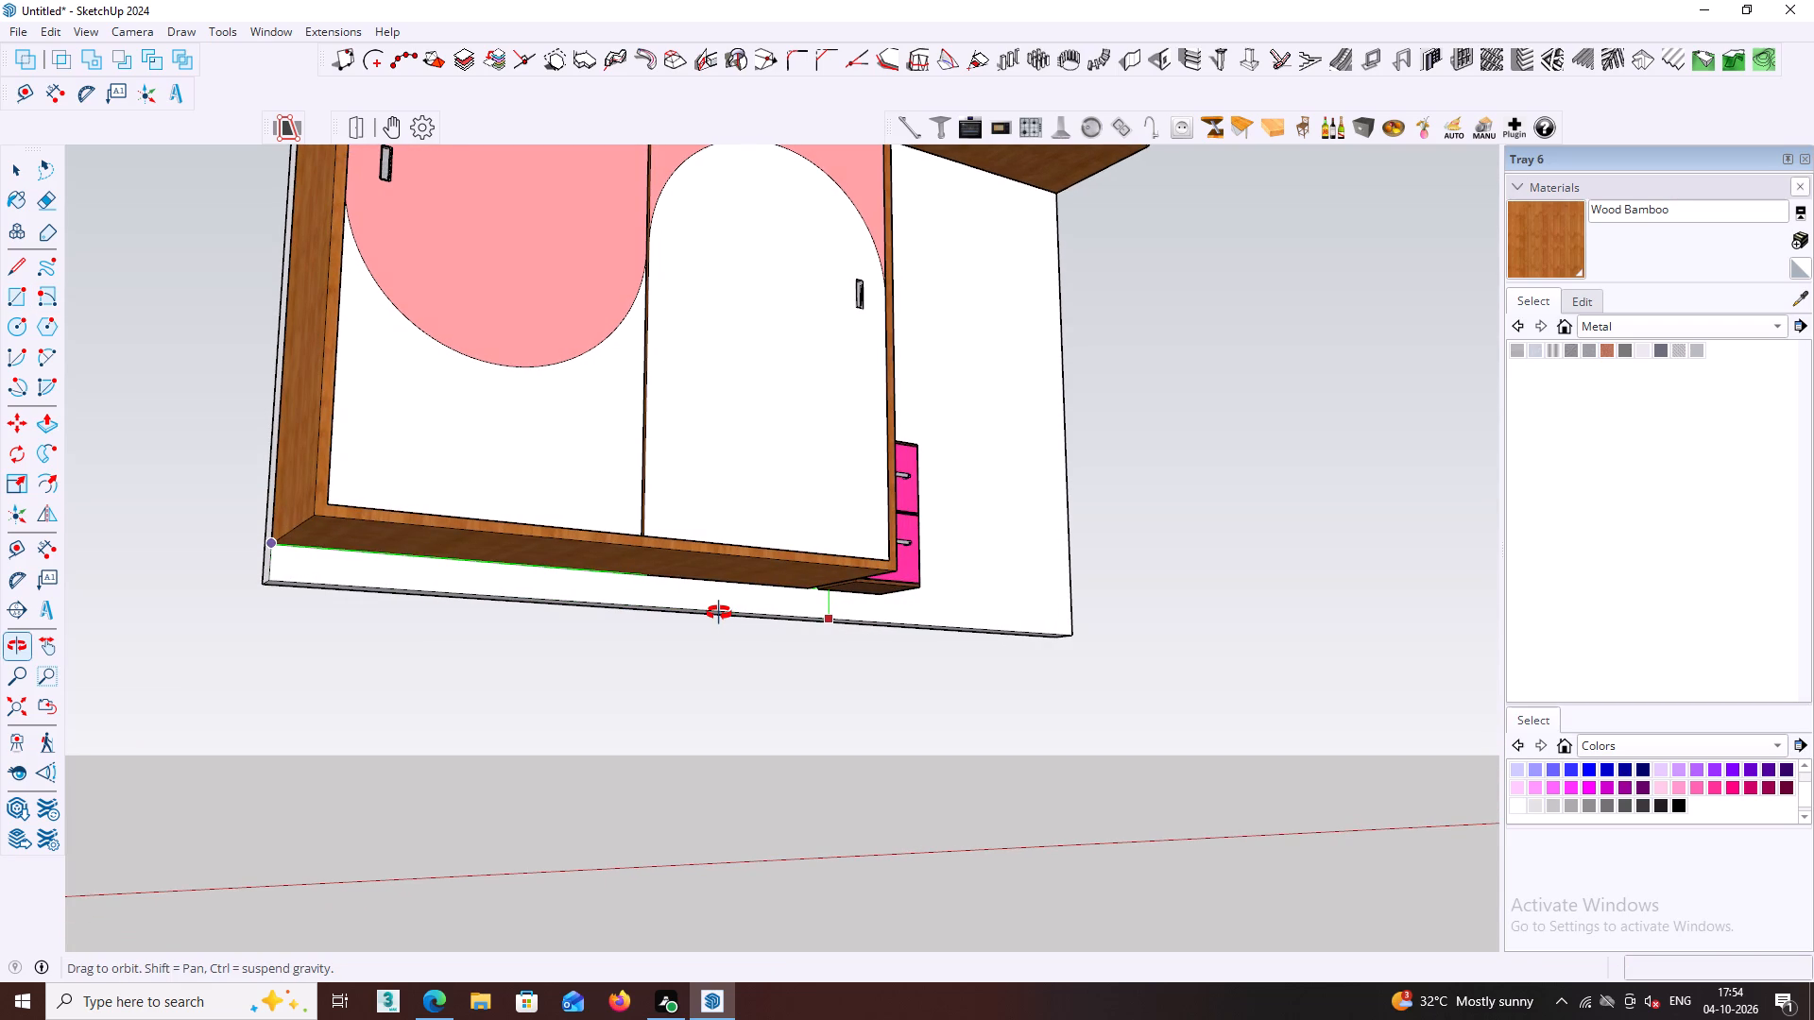
middle_drag(719, 613, 718, 613)
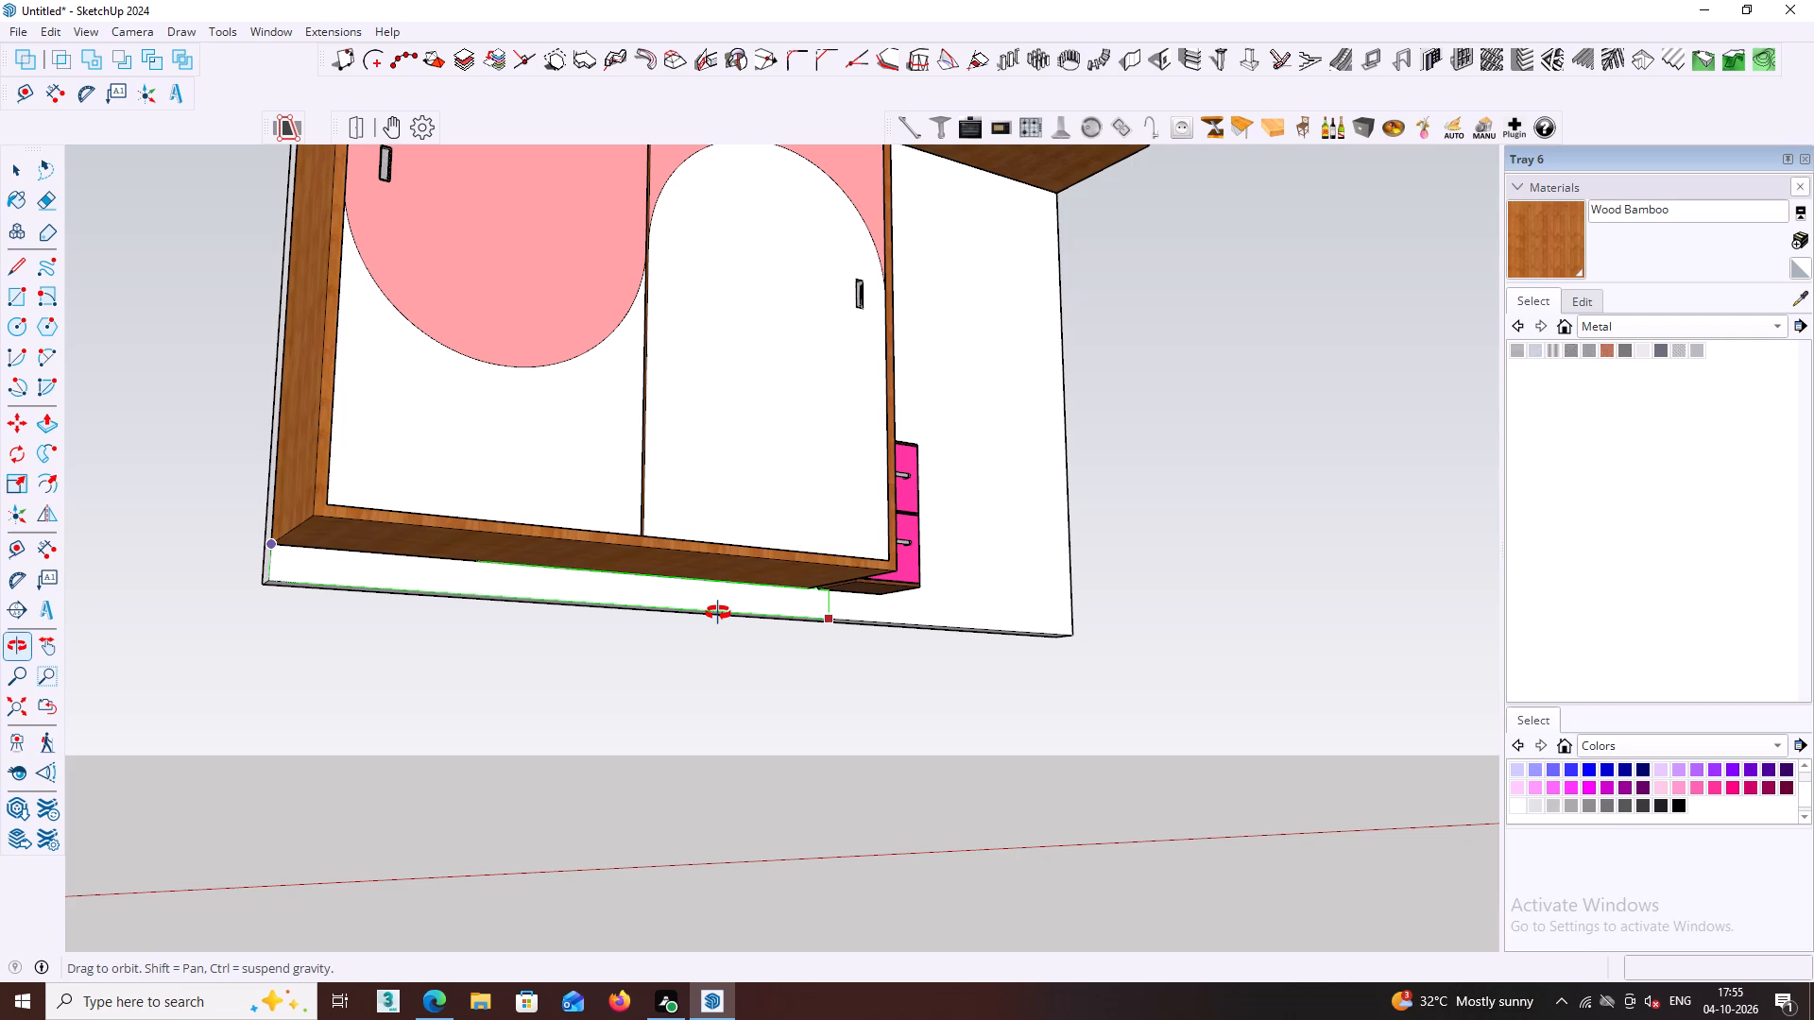
middle_drag(718, 613, 718, 620)
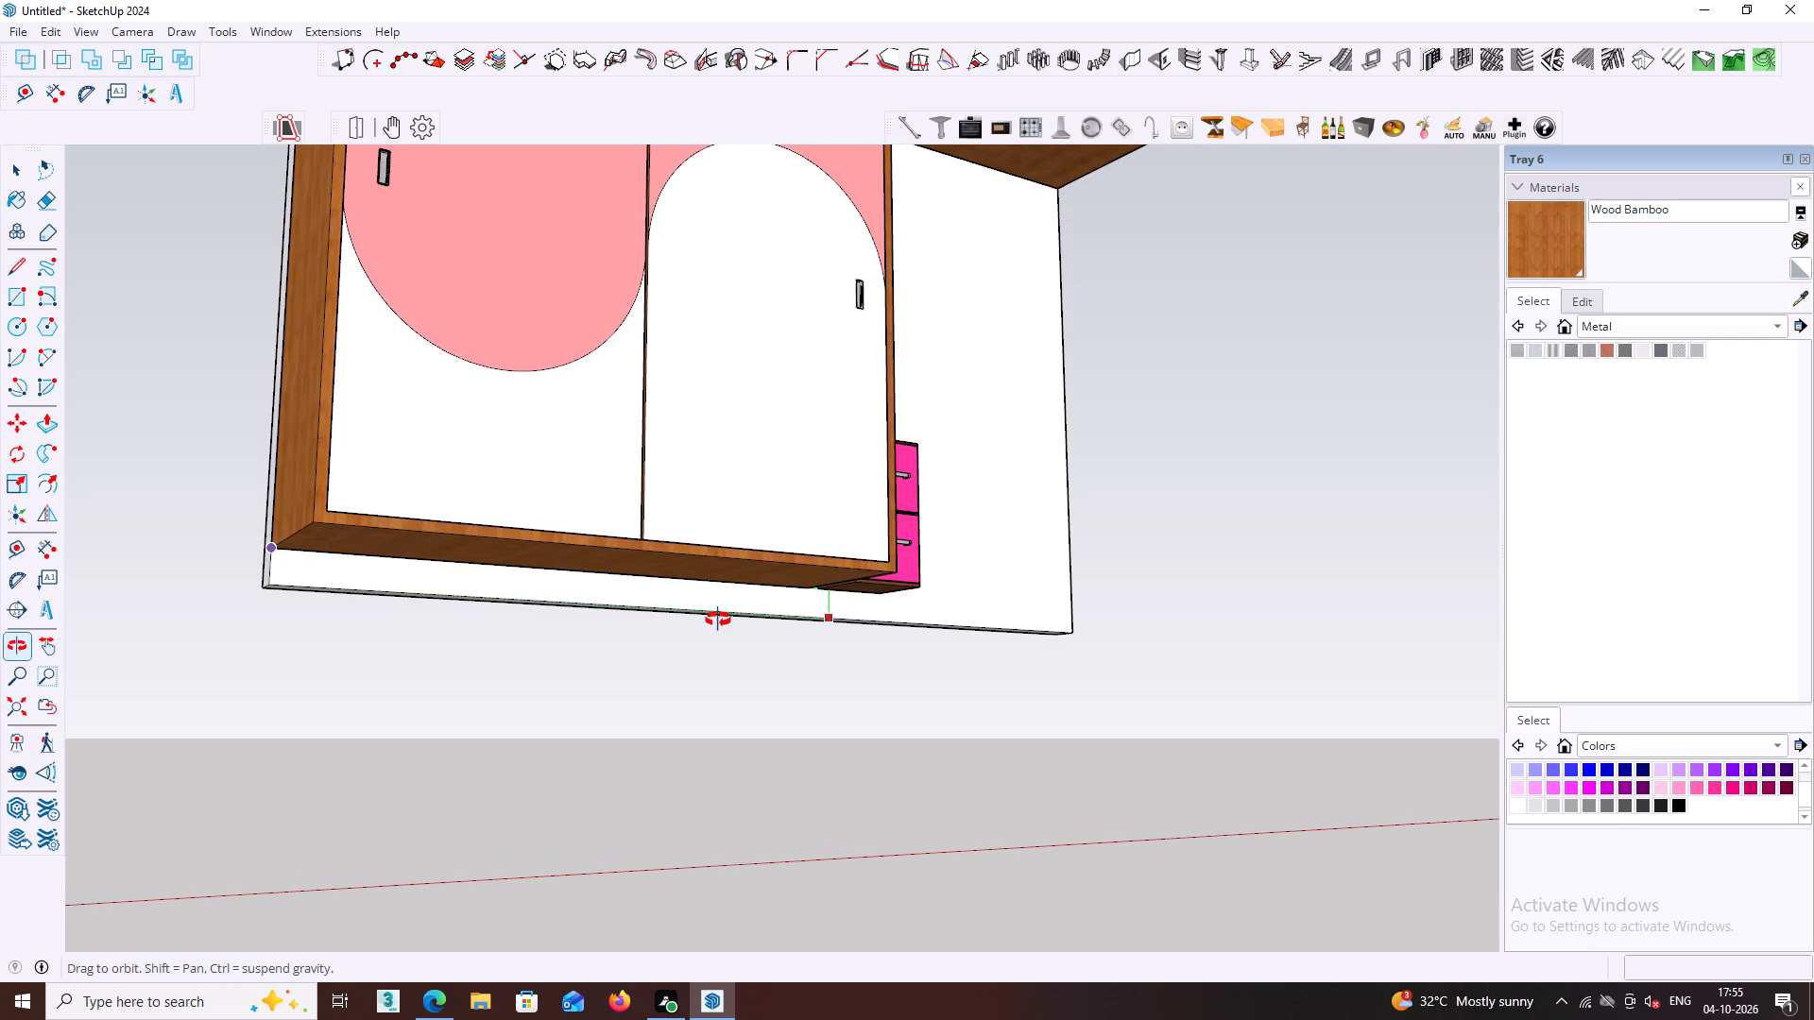
middle_drag(718, 620, 342, 645)
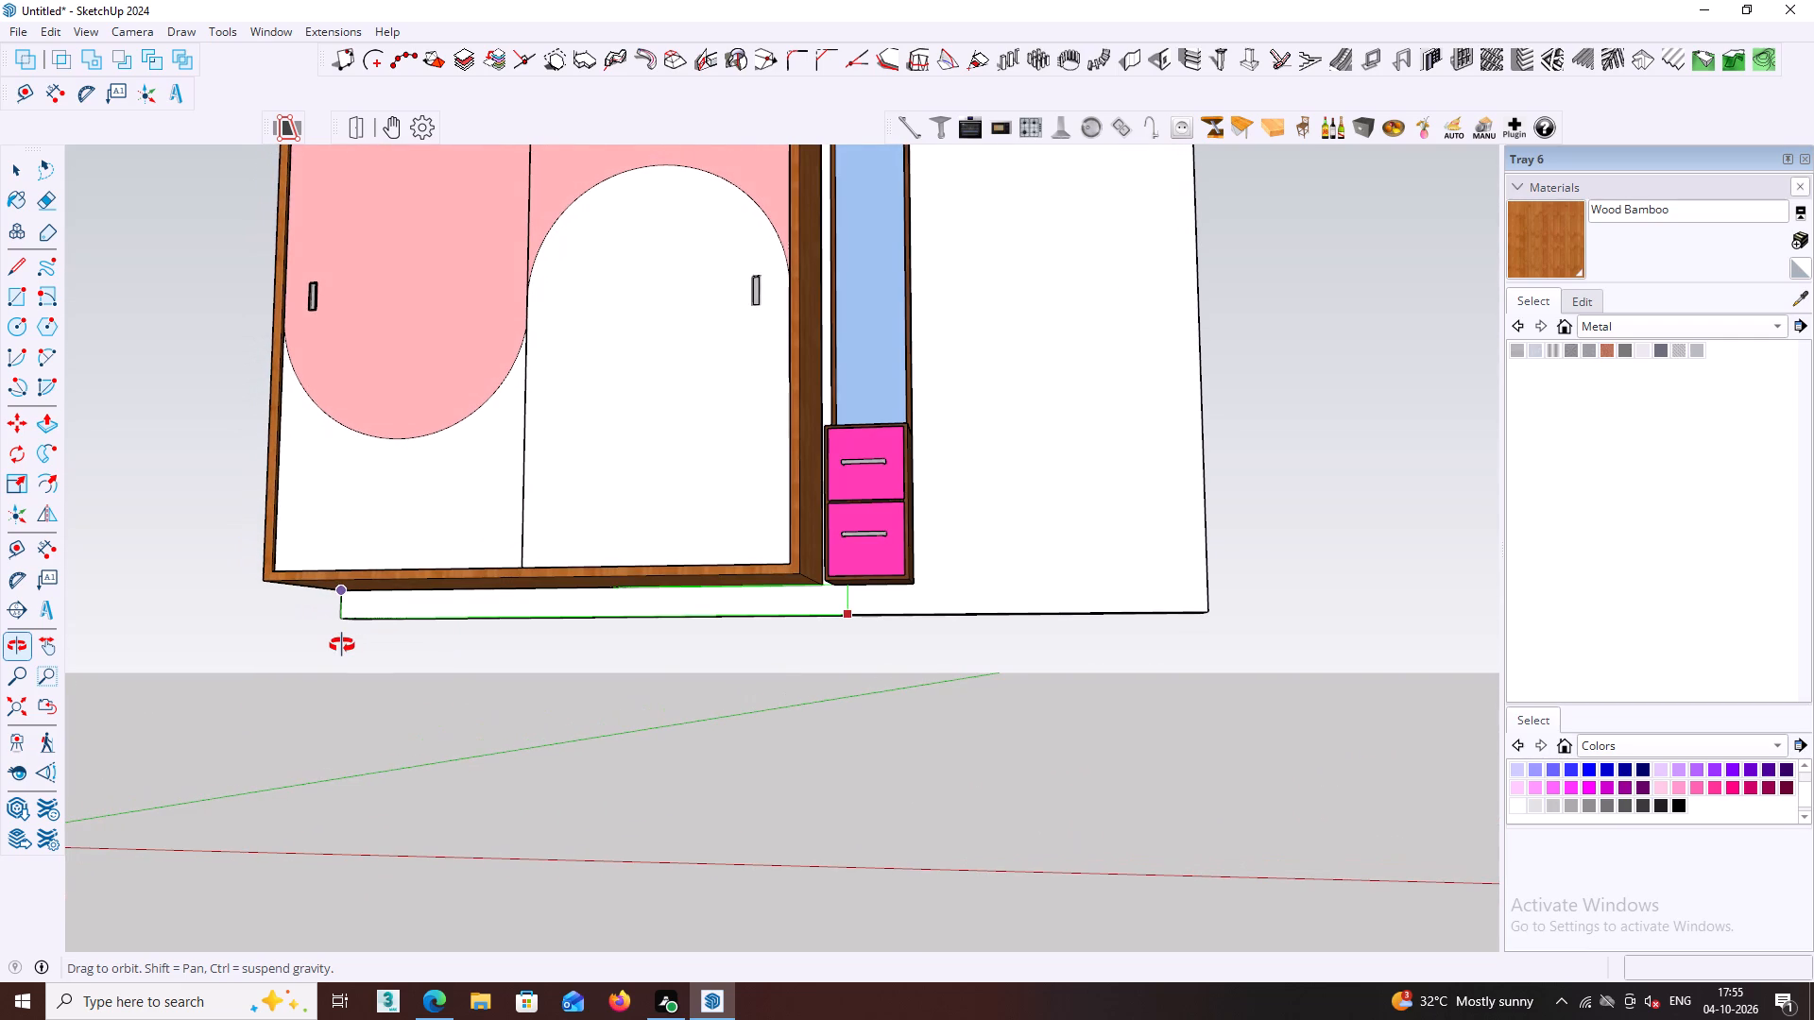
middle_drag(342, 645, 343, 644)
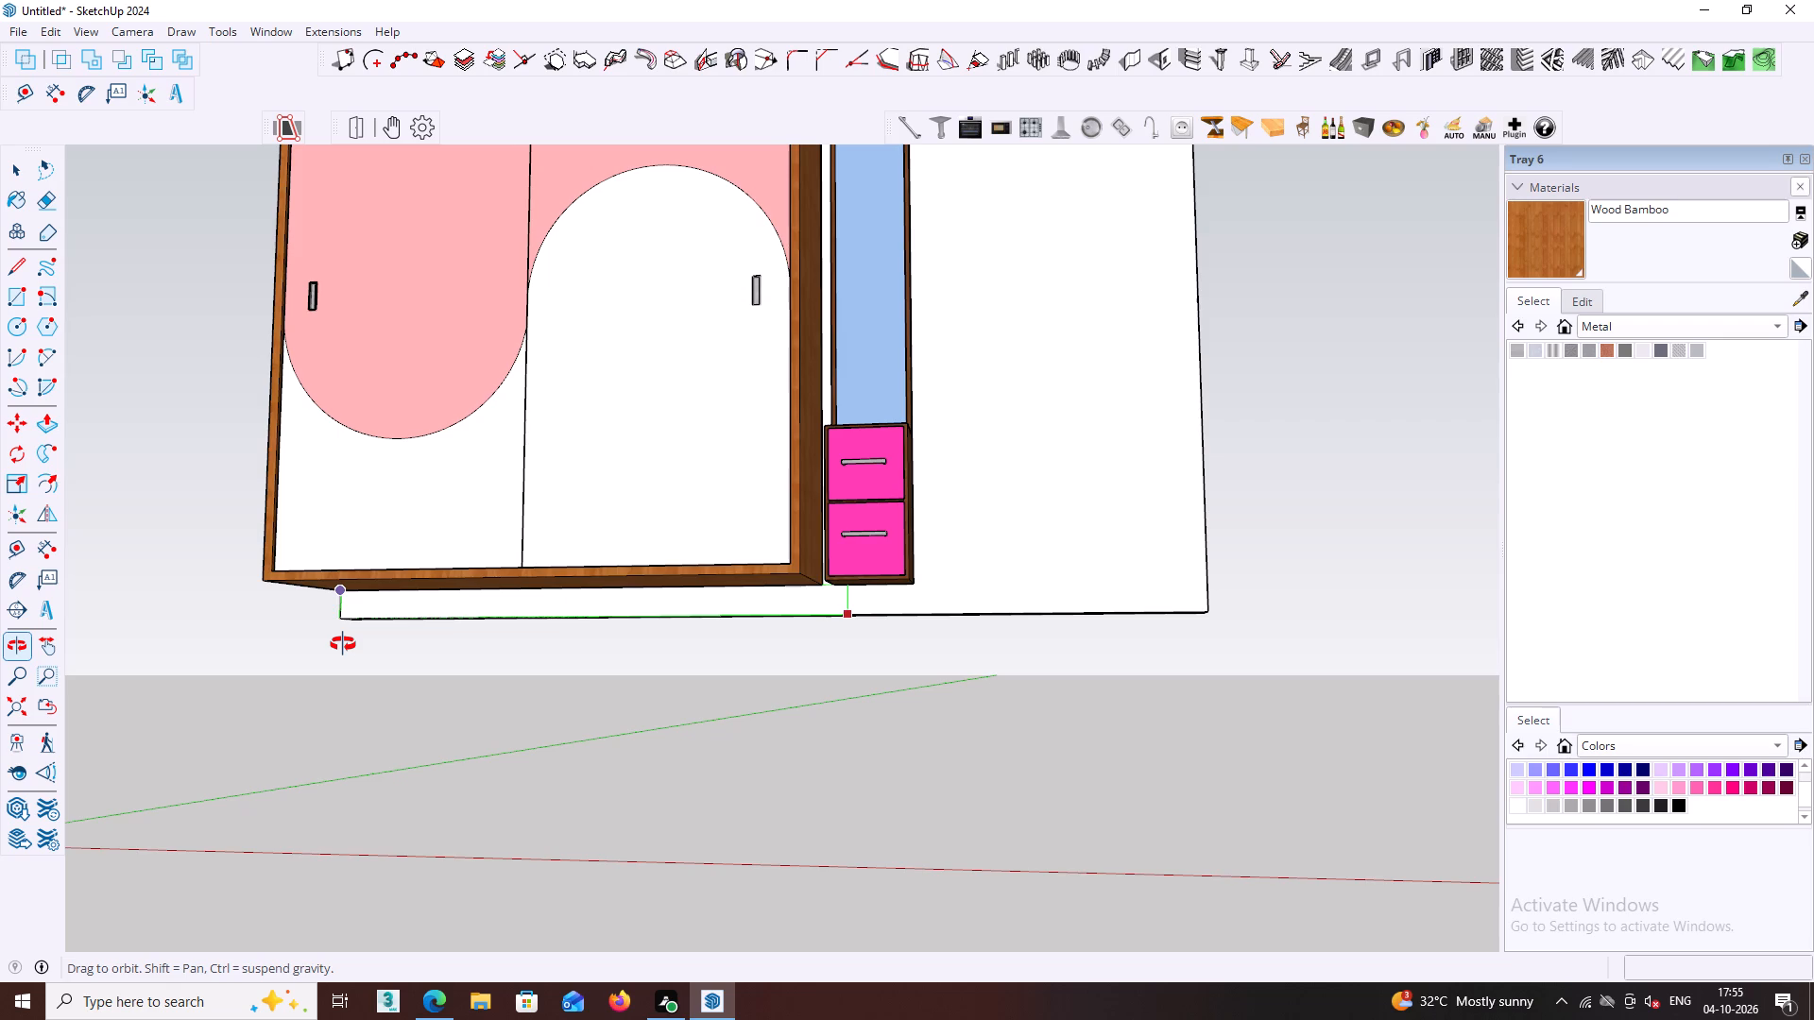
middle_drag(343, 644, 355, 642)
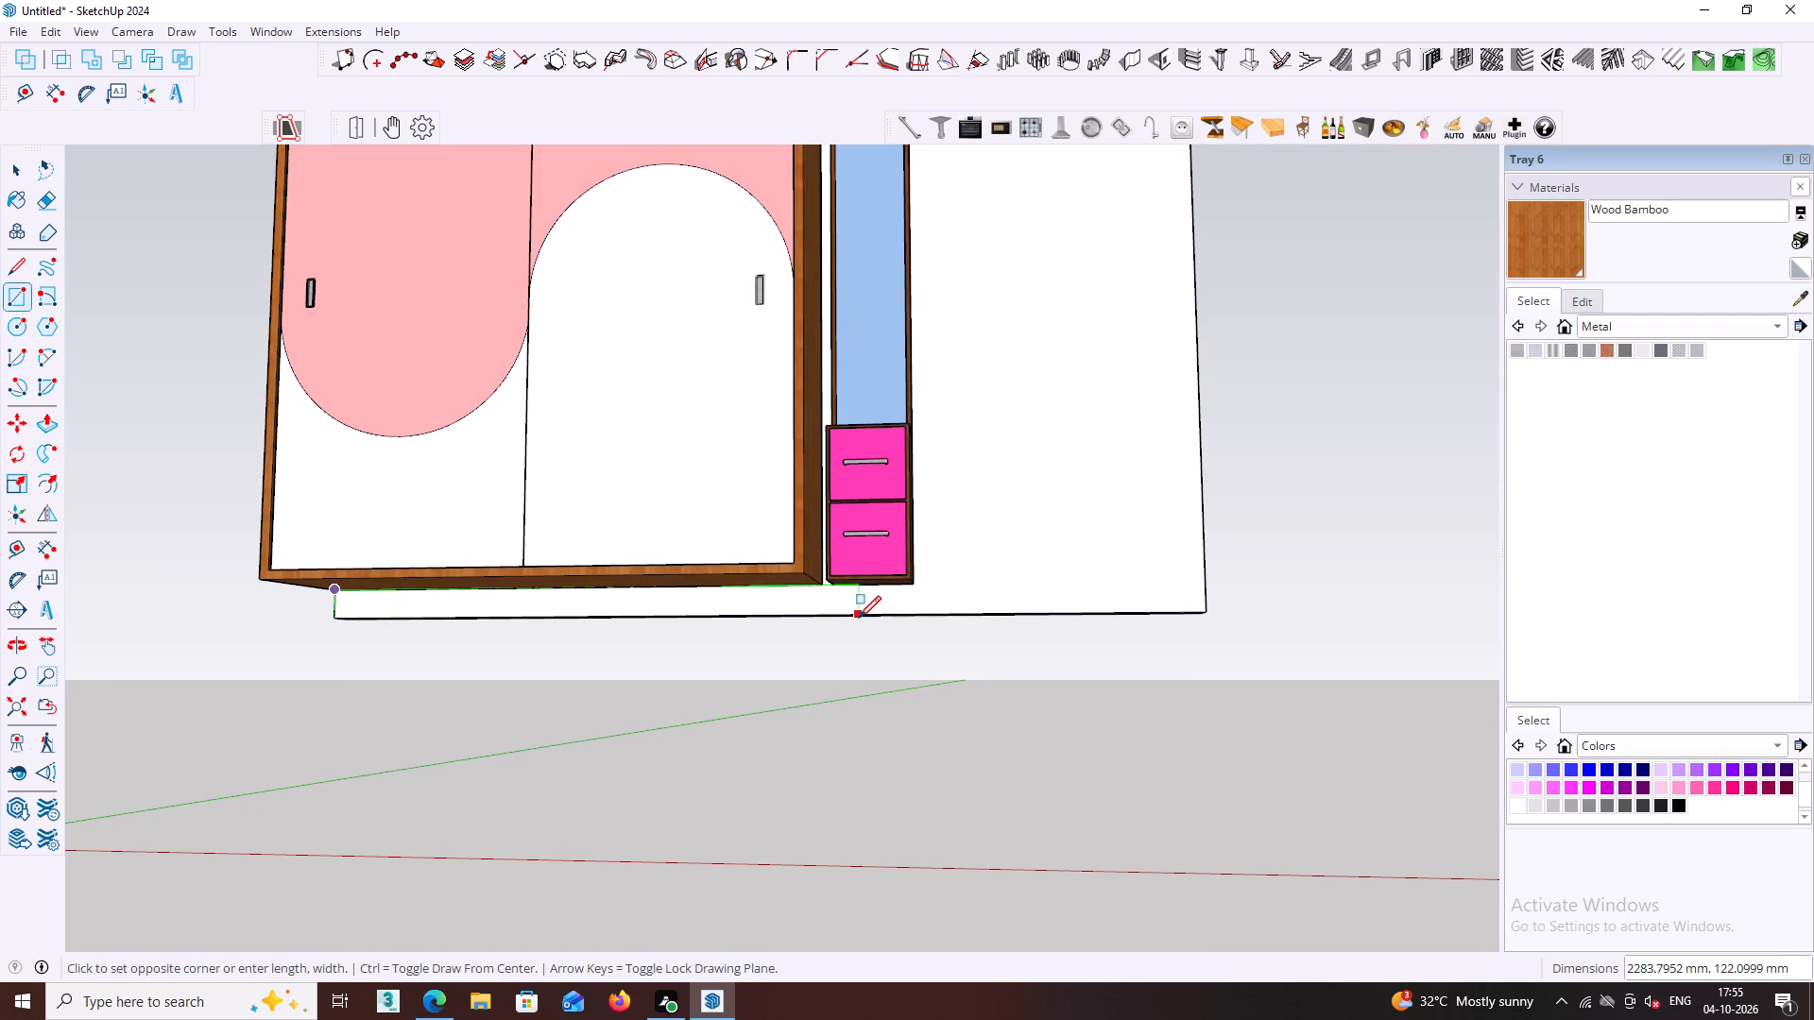
middle_drag(864, 615, 832, 611)
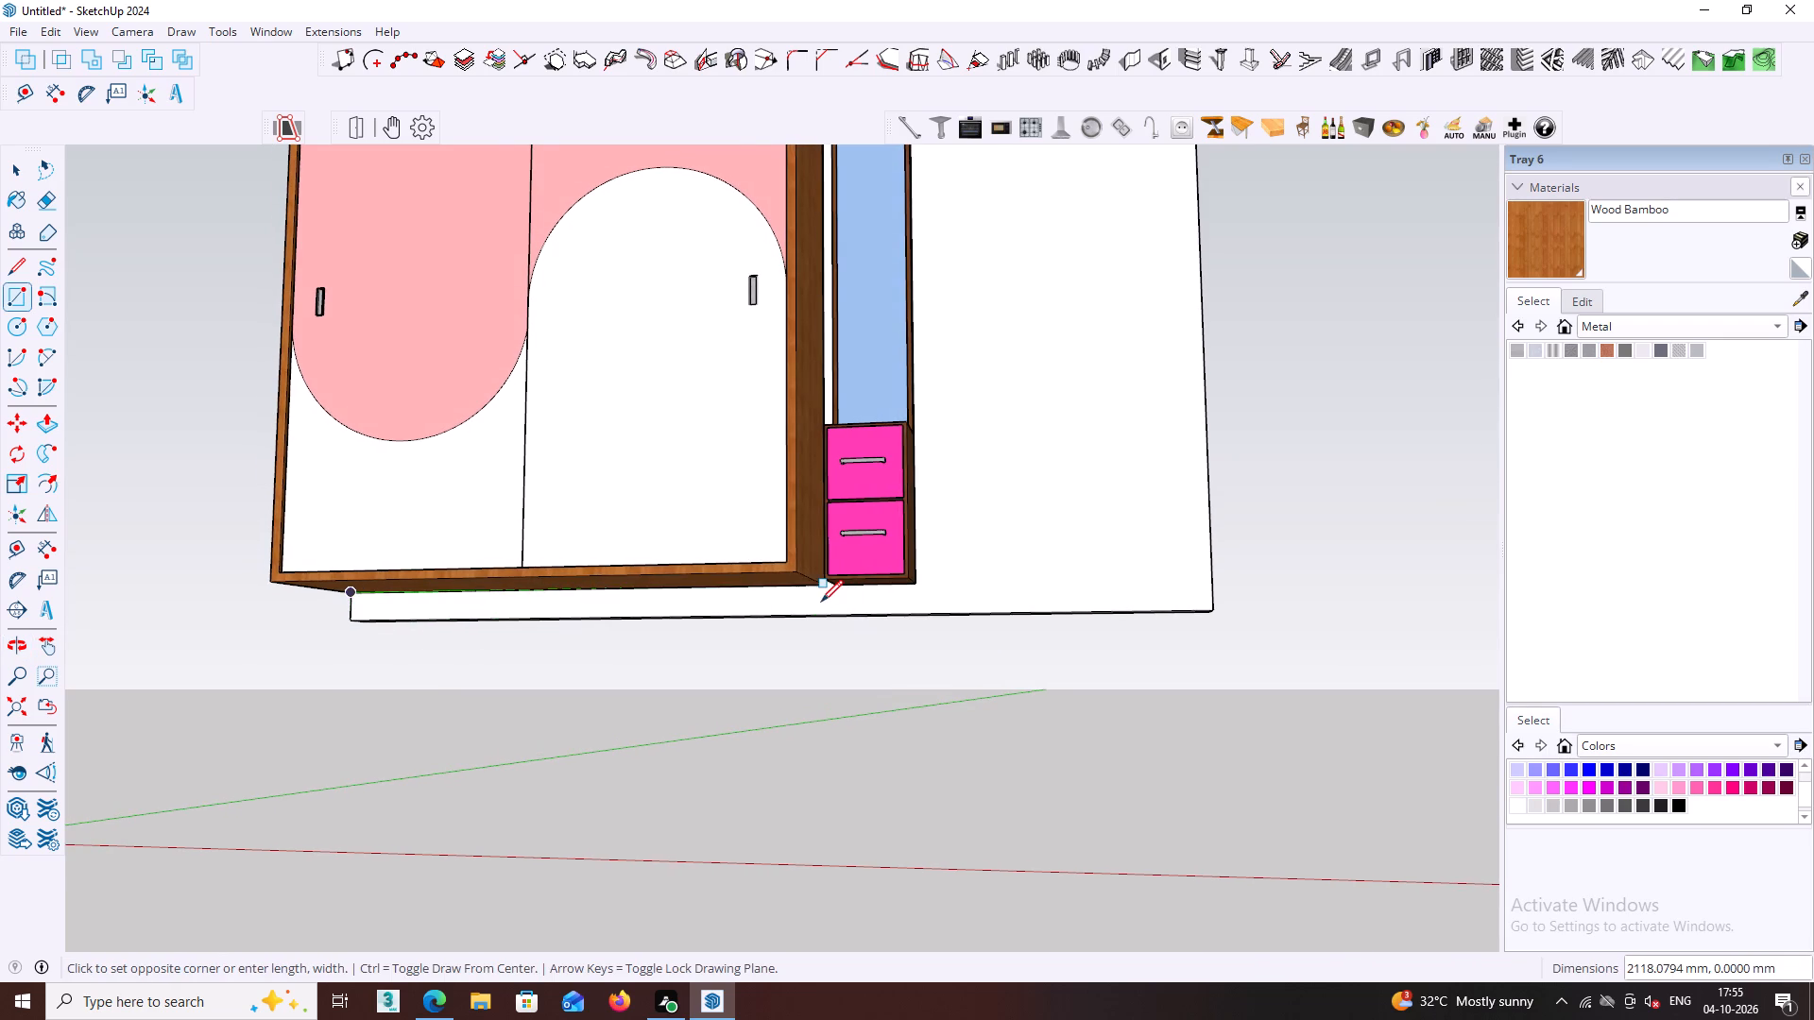
scroll(821, 602, up, 1)
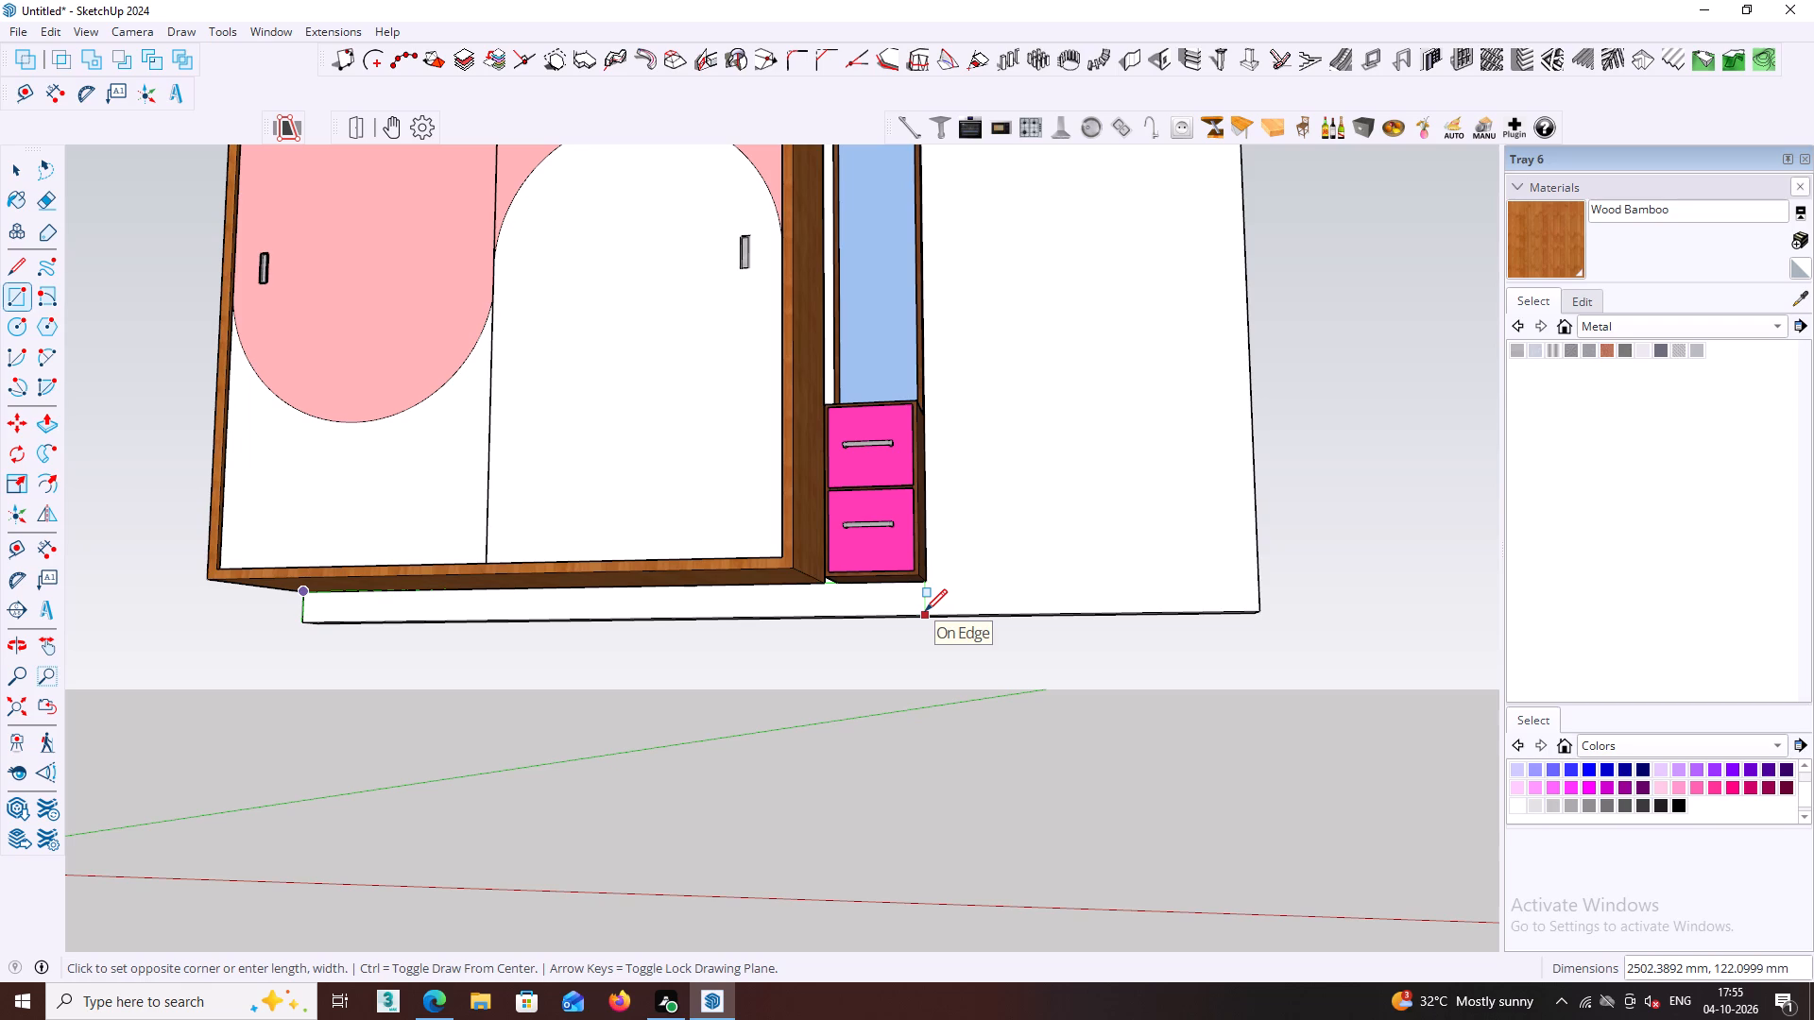
click(925, 611)
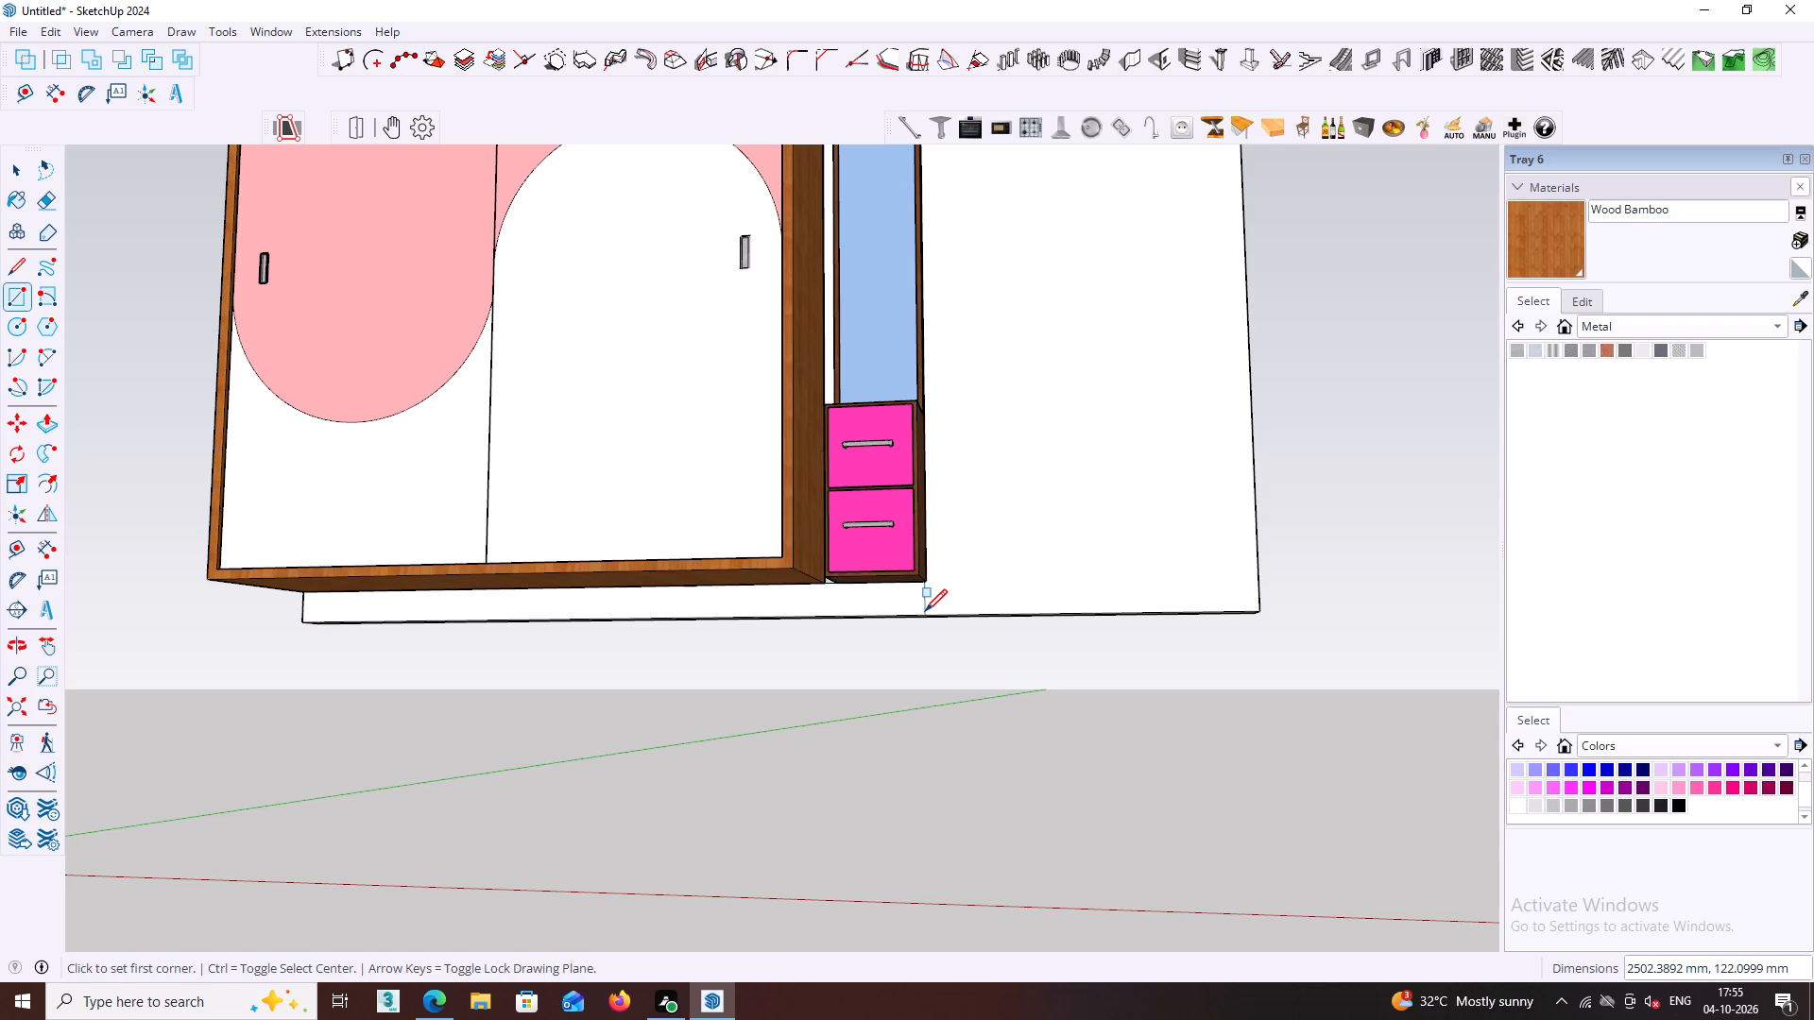
Push/Pull the rectangle beneath the wardrobe outward from the wall panel by about 311 mm to form a plinth.
key(space)
click(902, 608)
middle_drag(902, 608, 904, 653)
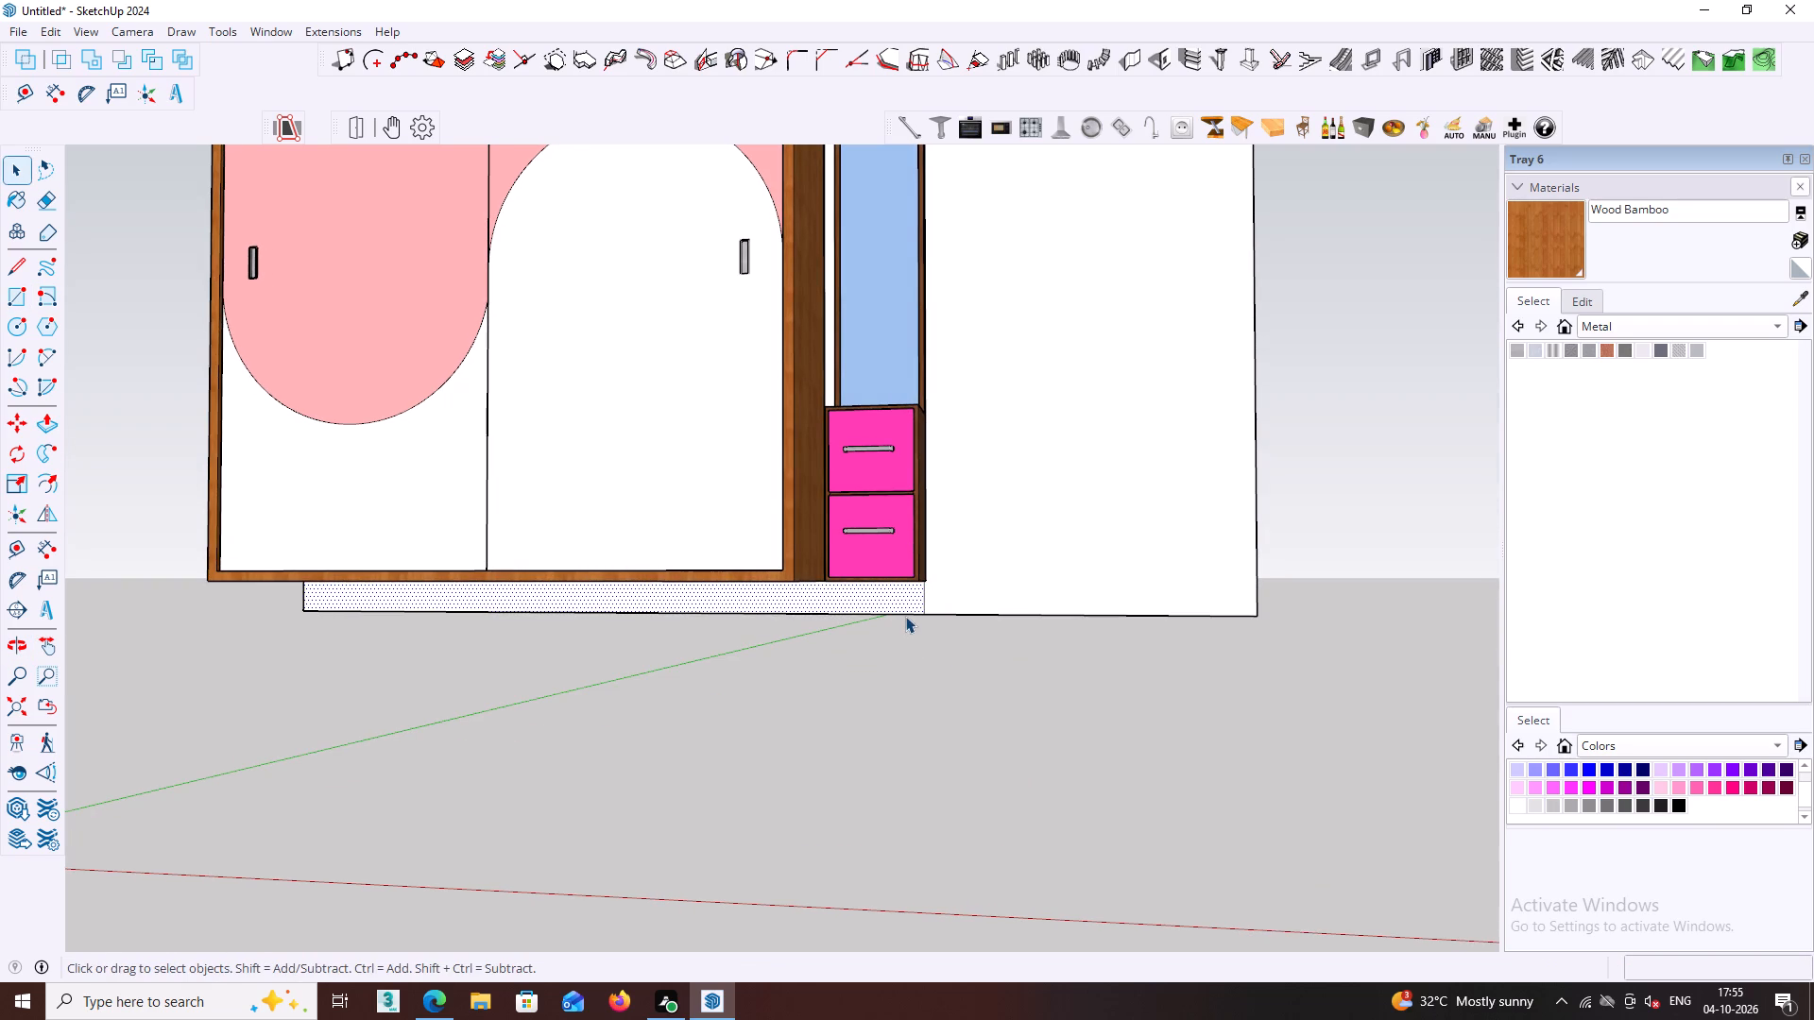
key(p)
click(905, 614)
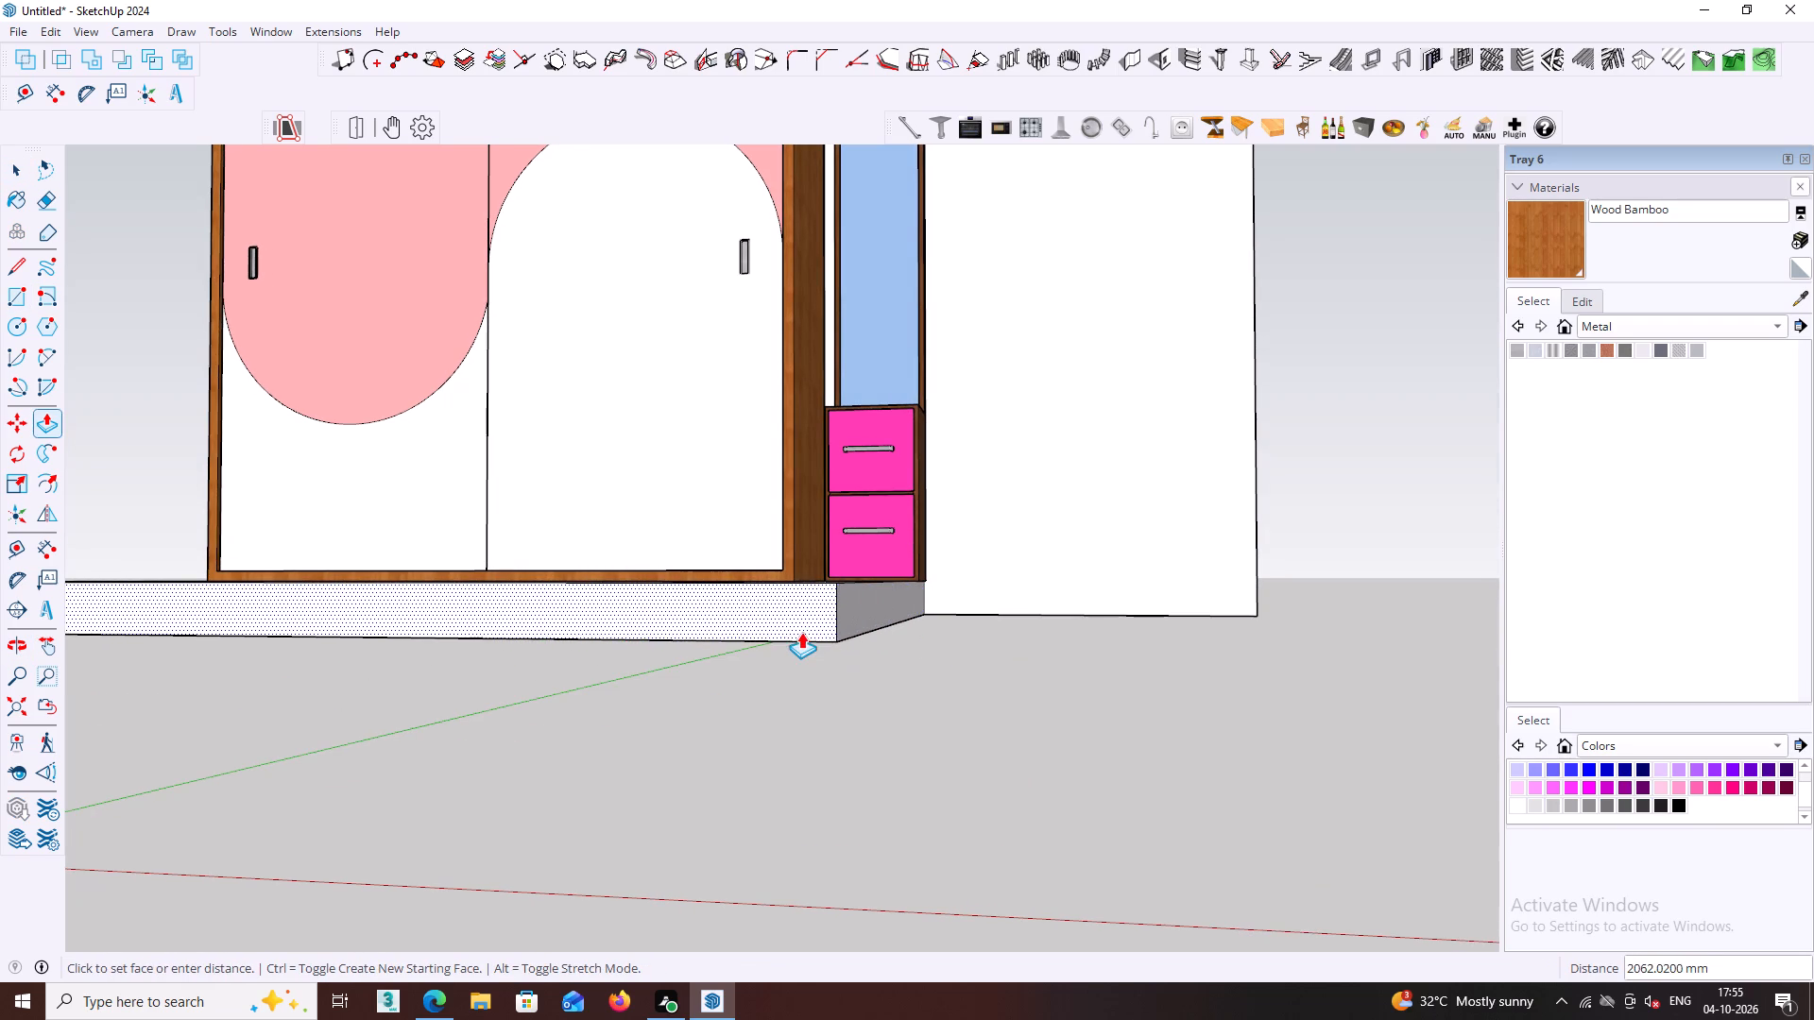
middle_drag(801, 632, 800, 526)
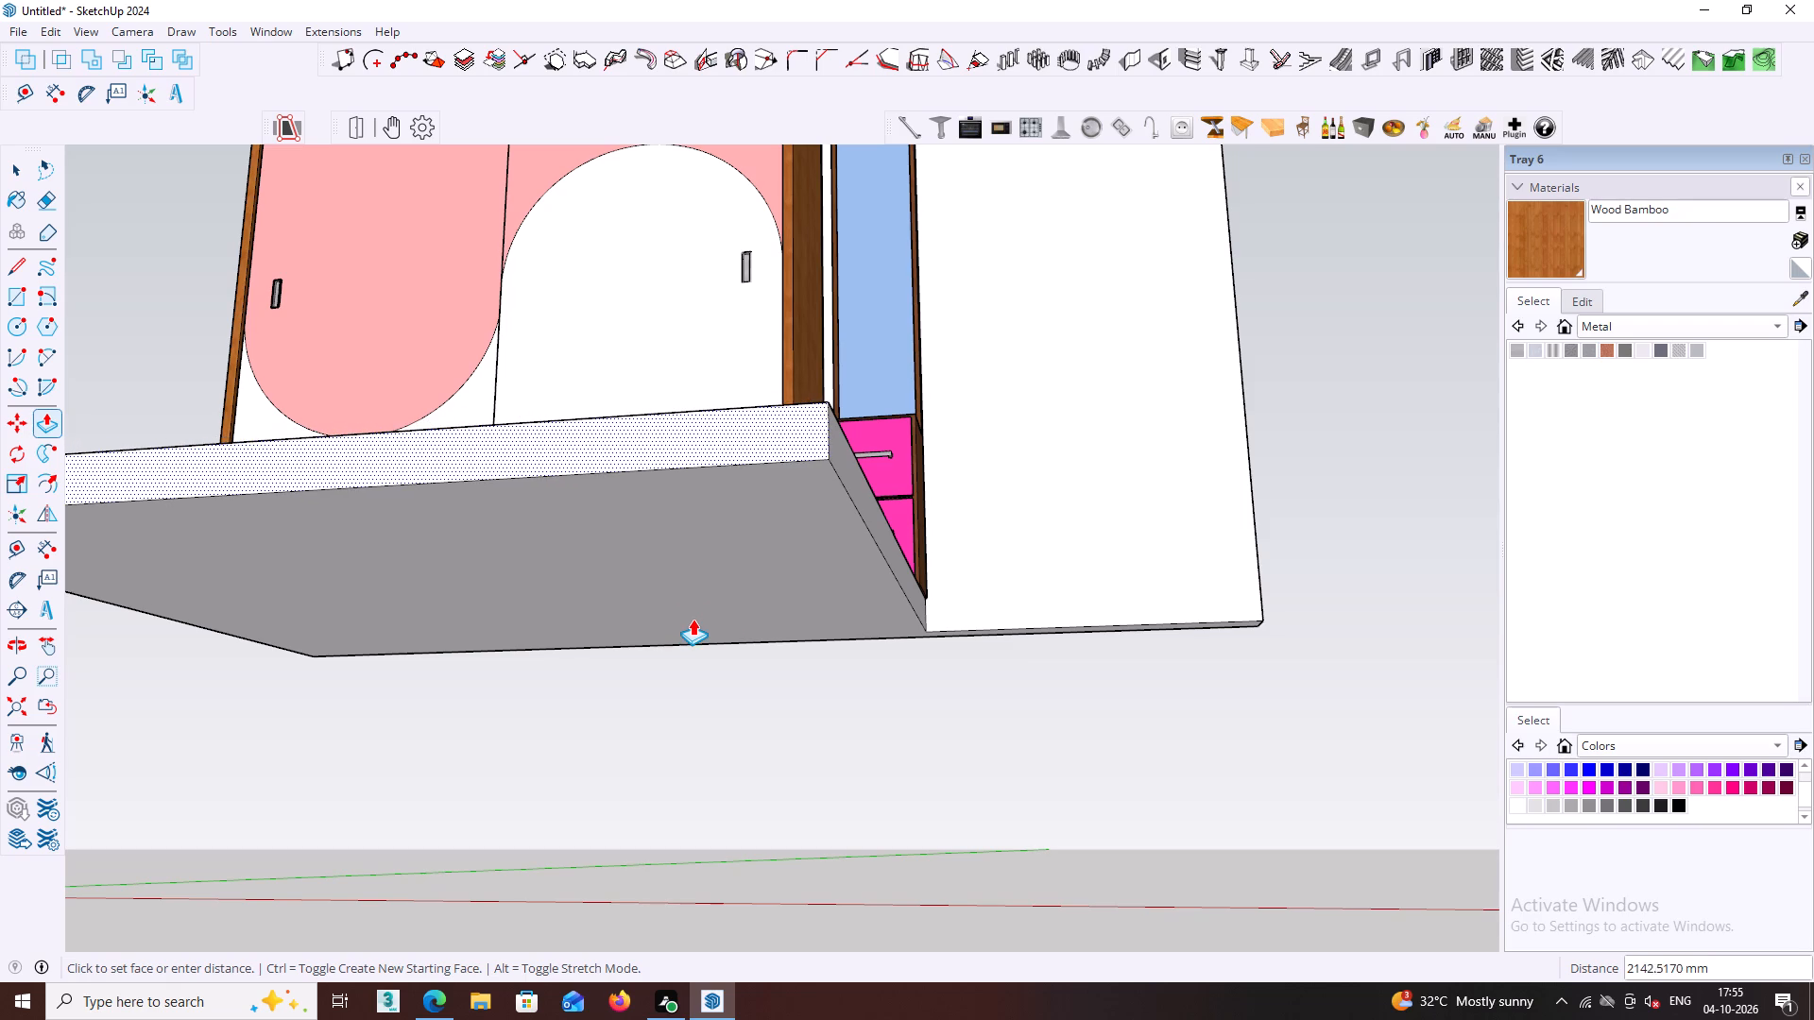
key(Escape)
click(798, 620)
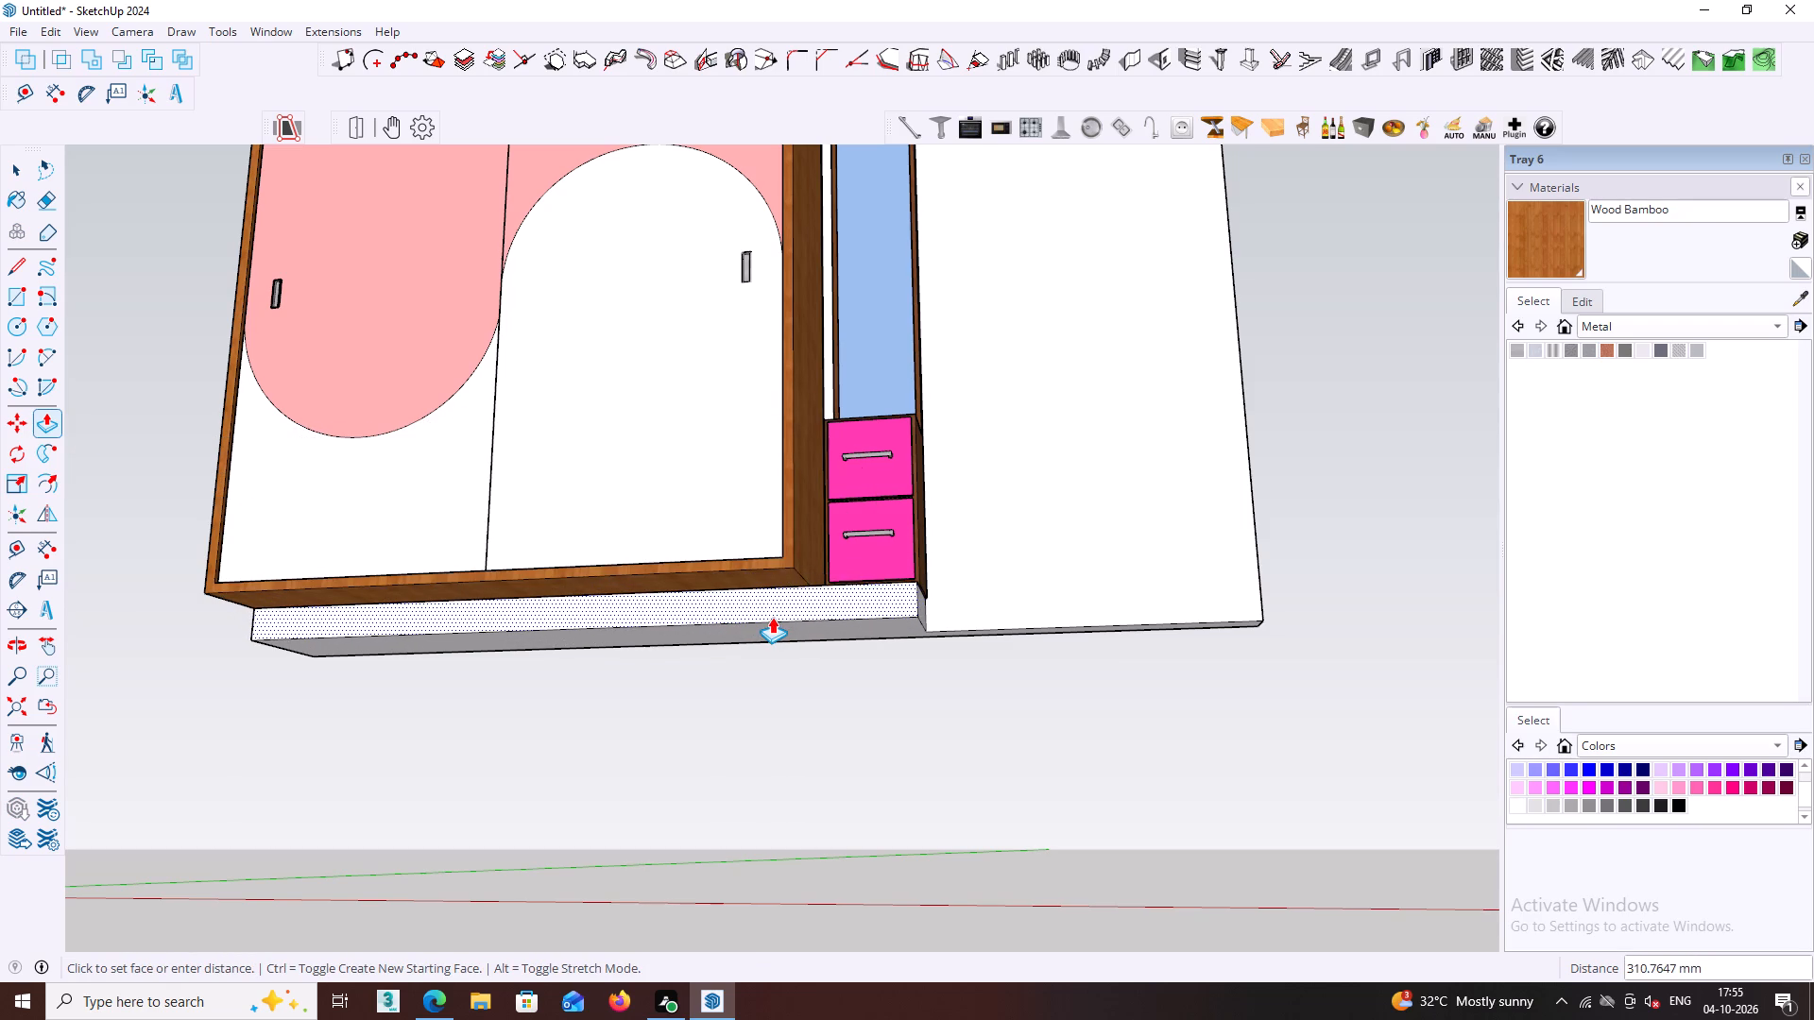
click(767, 617)
middle_drag(771, 618, 801, 802)
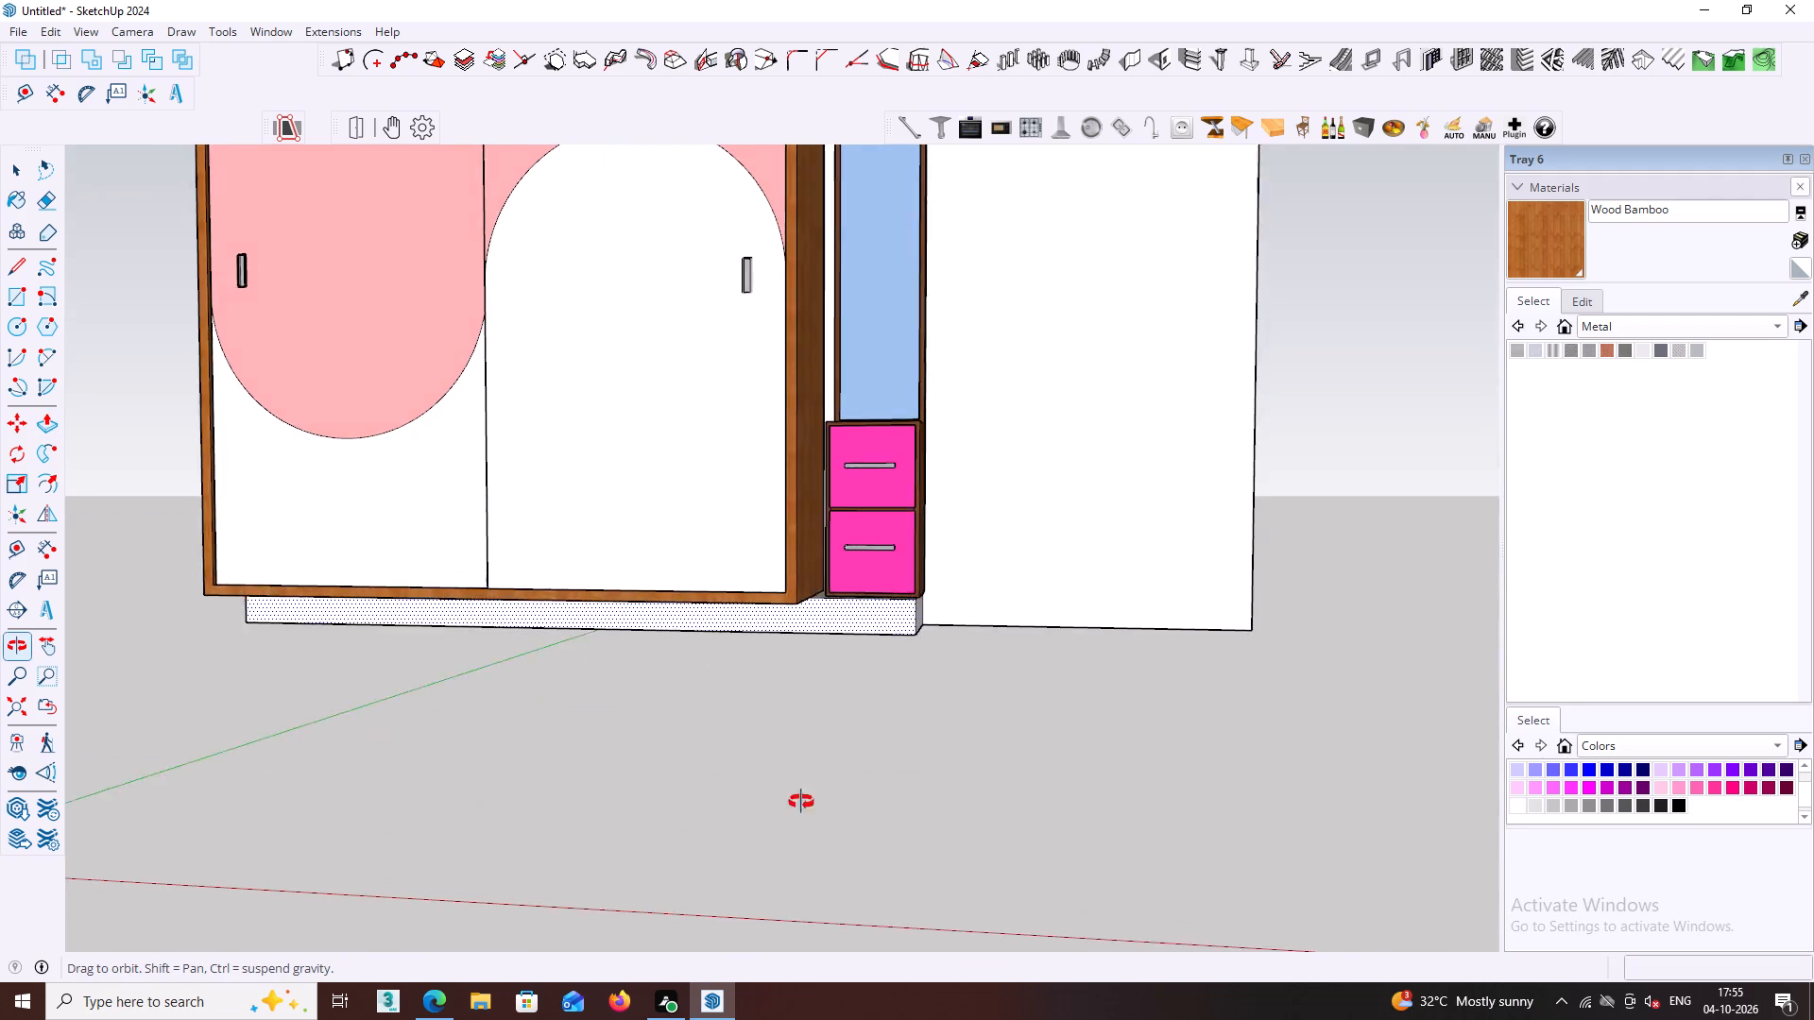
middle_drag(801, 802, 861, 863)
key(space)
Push the plinth's front face back toward the wall by about 114 mm and clear the selection.
middle_drag(909, 638, 961, 660)
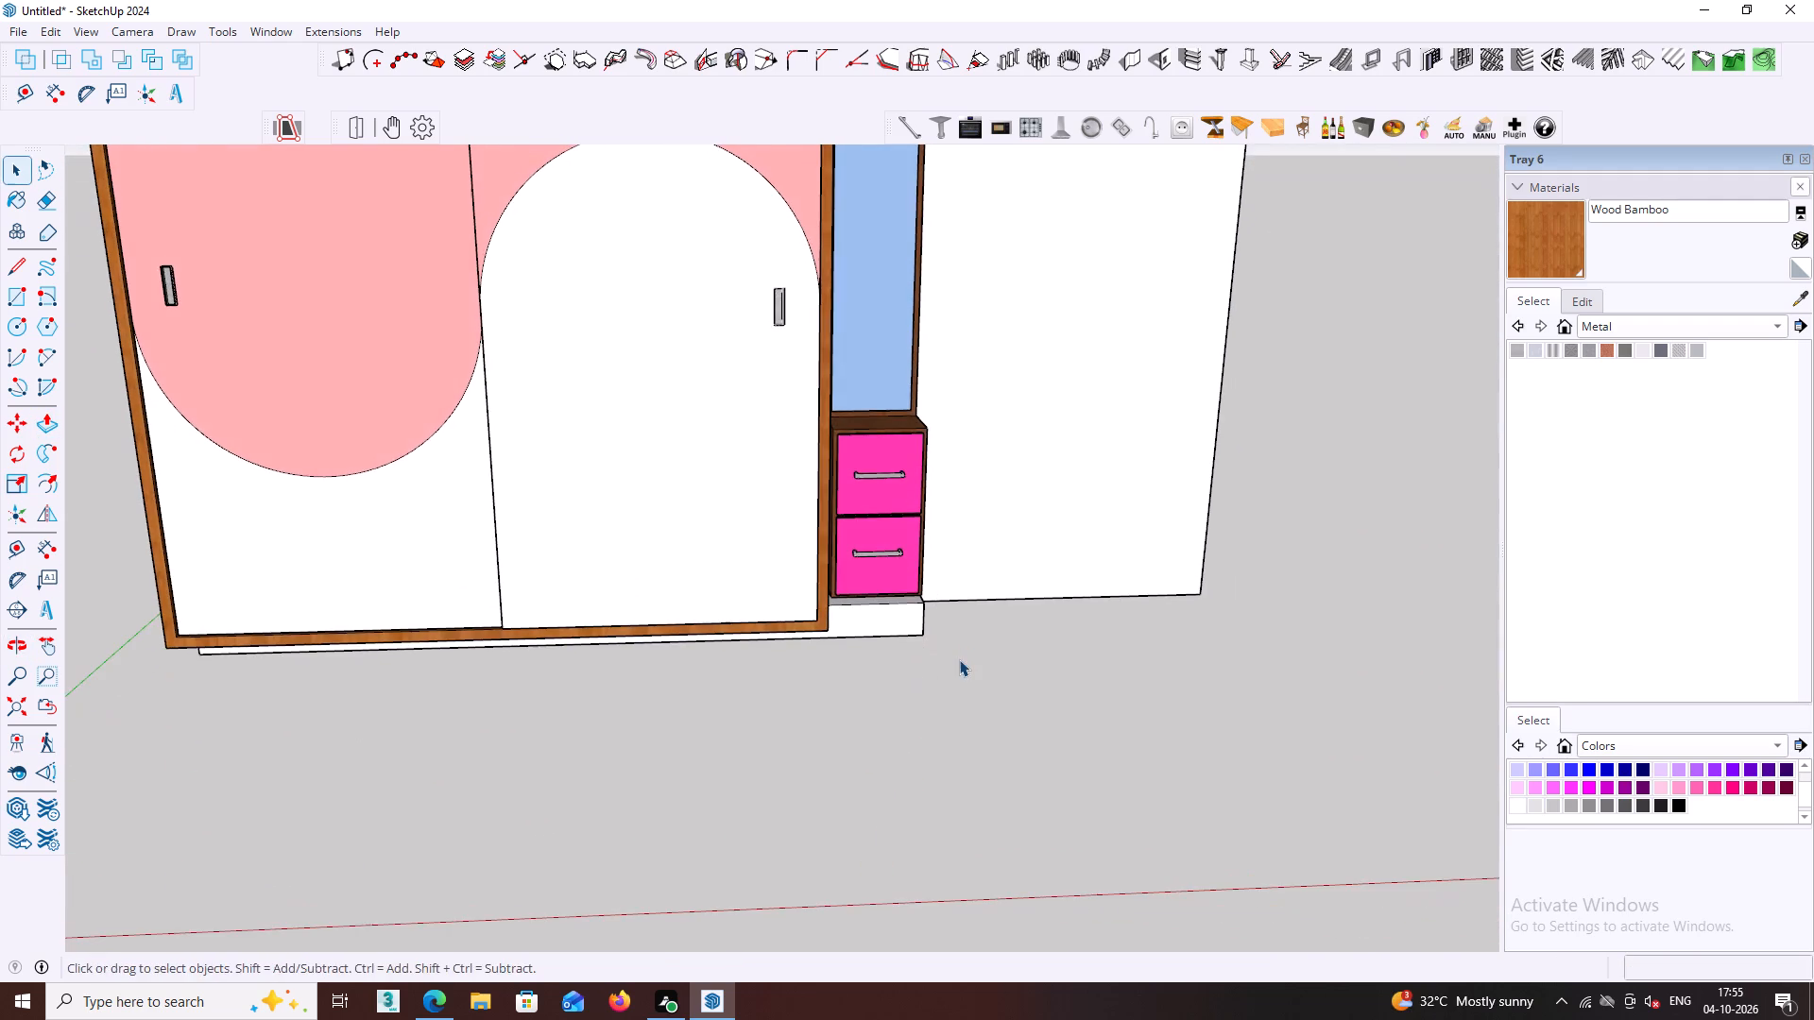
middle_drag(948, 638, 873, 604)
middle_drag(874, 604, 775, 551)
scroll(794, 575, up, 5)
click(847, 658)
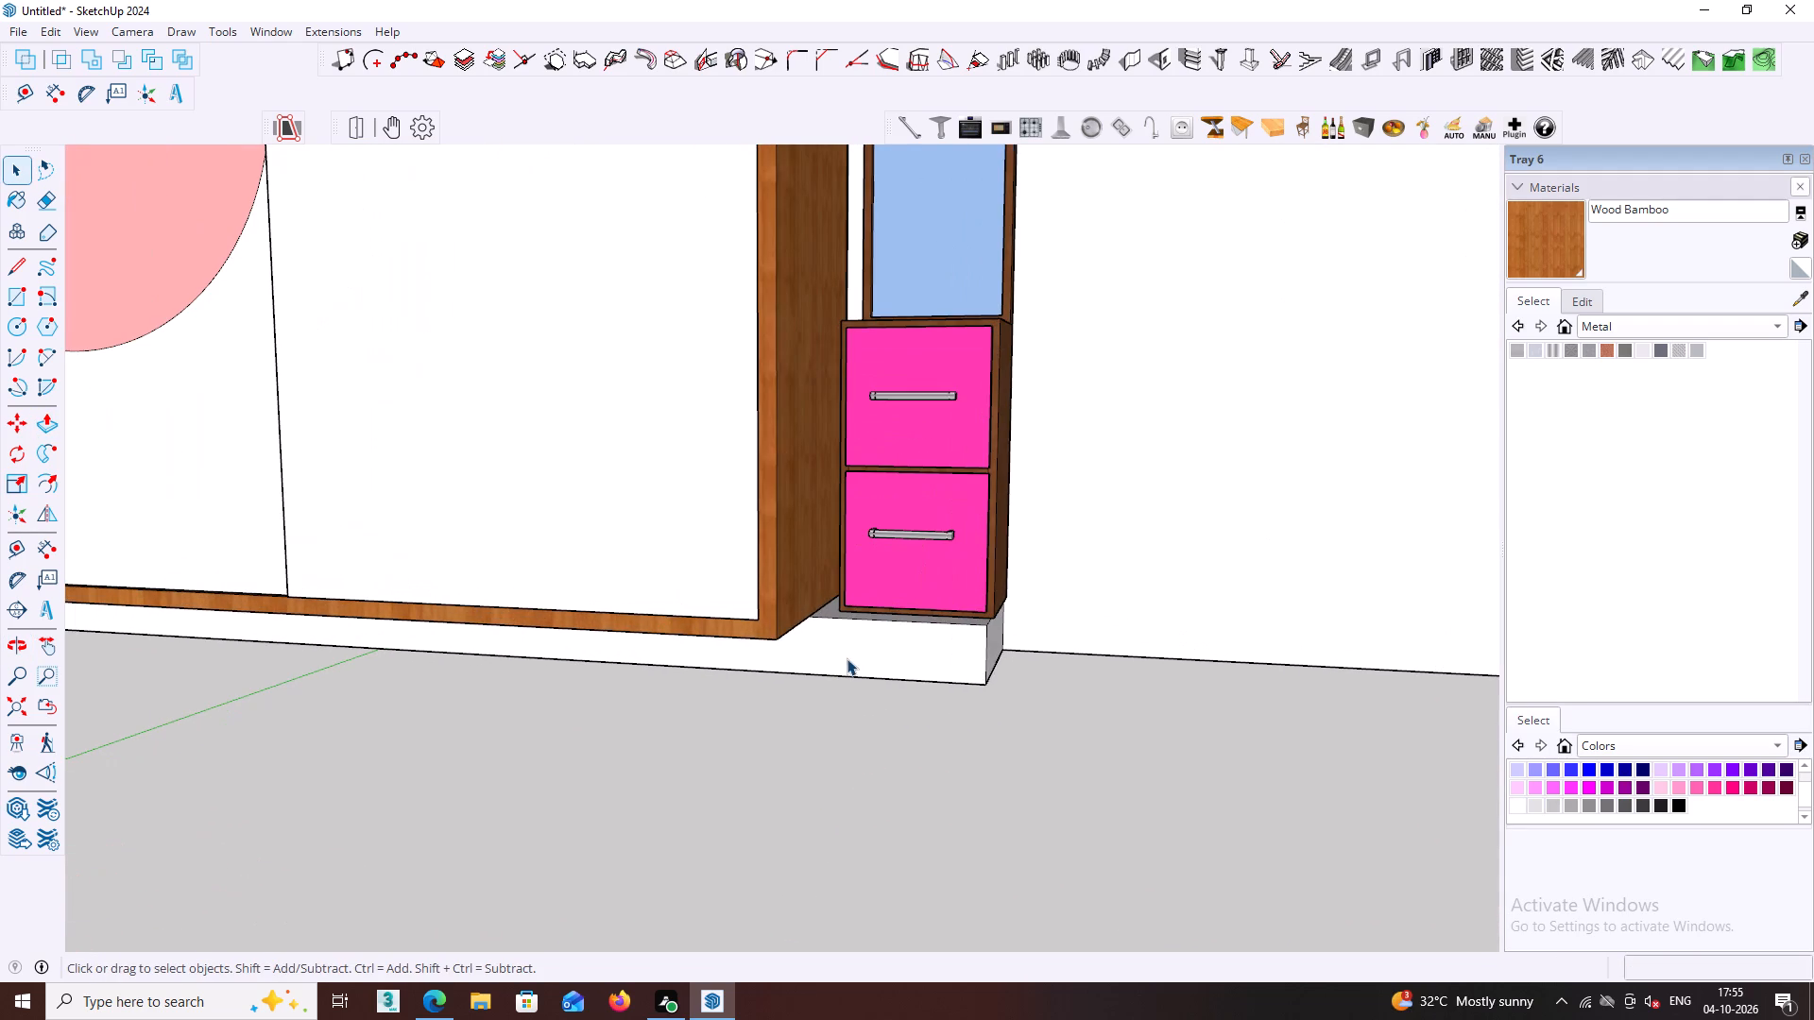
middle_drag(892, 702, 858, 702)
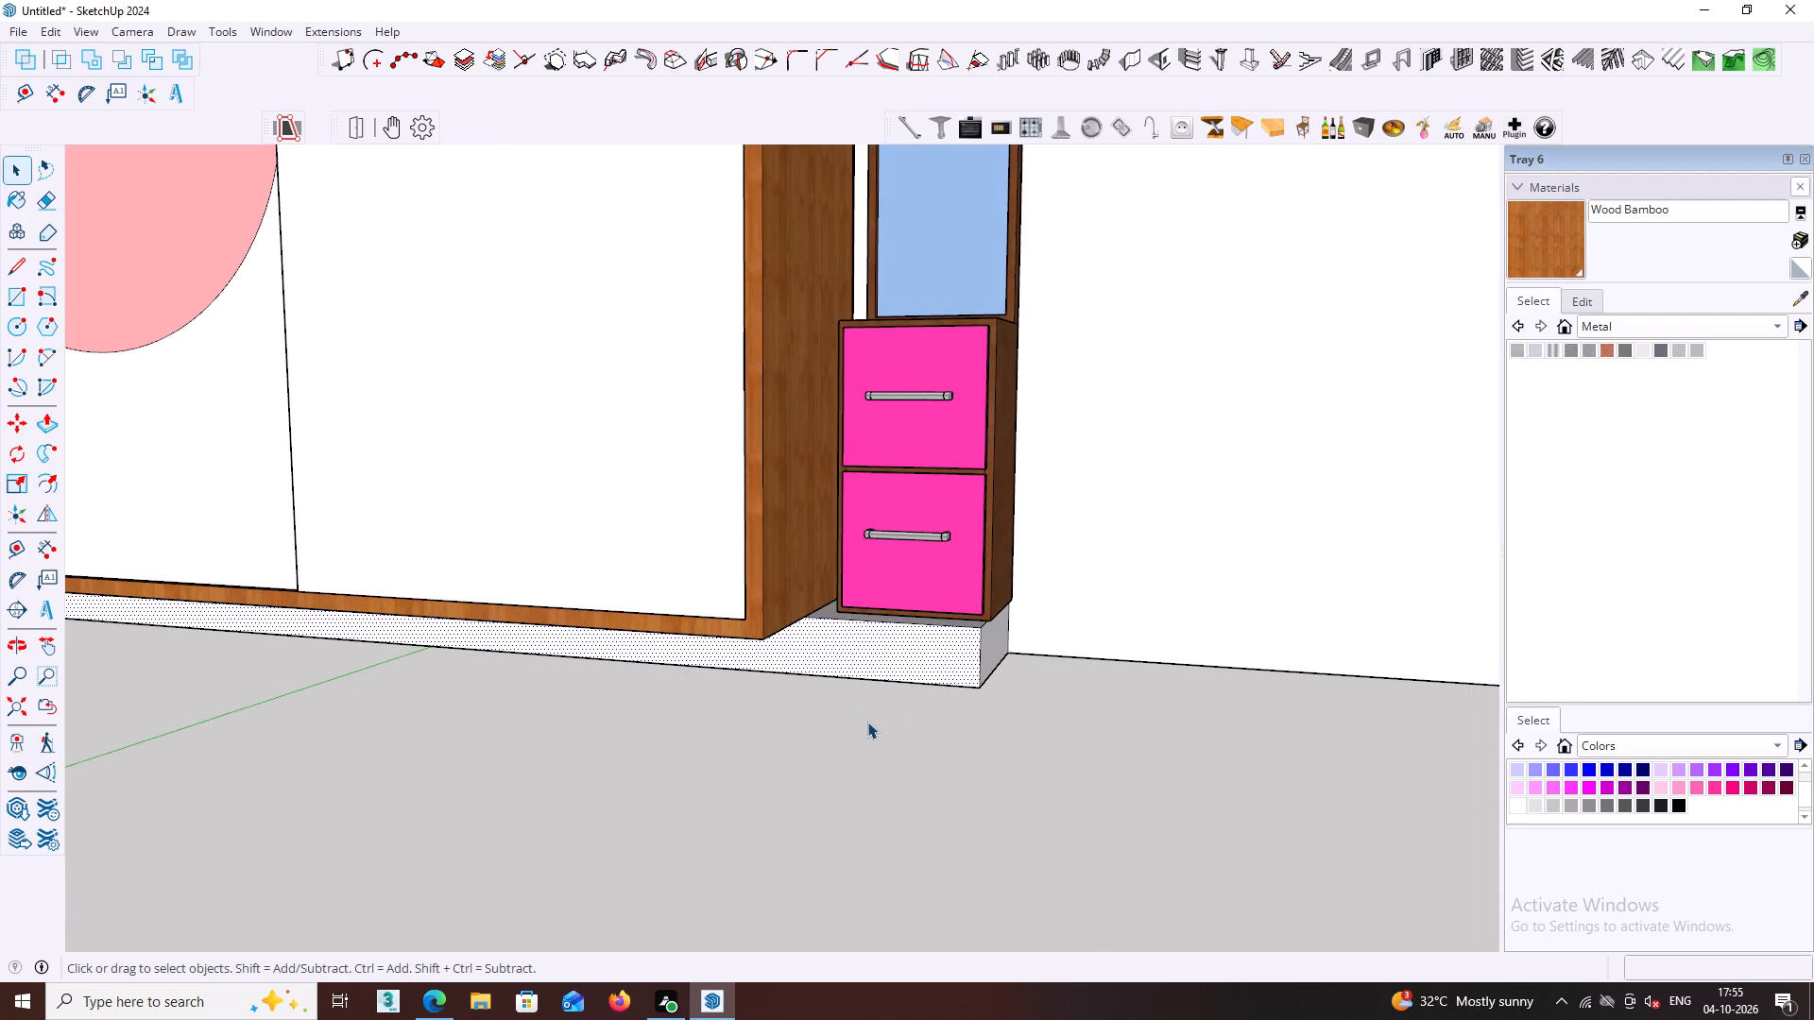
key(p)
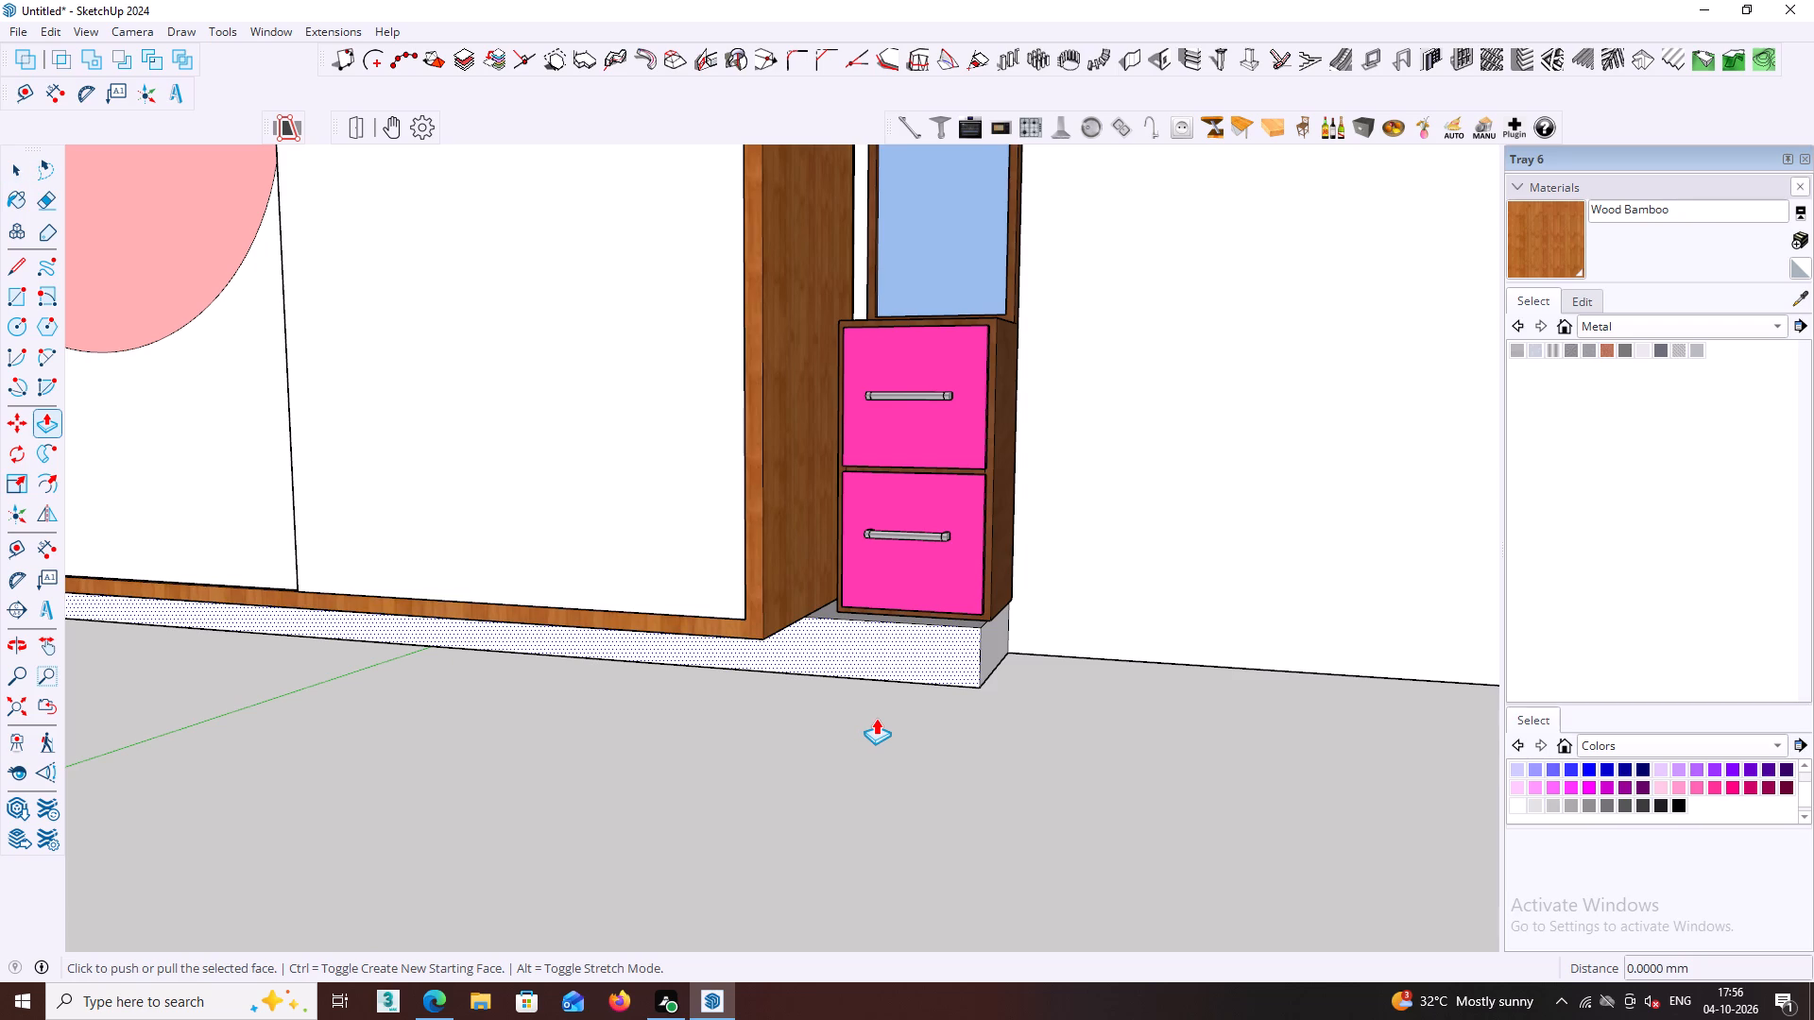
middle_drag(919, 699, 919, 698)
middle_drag(919, 698, 803, 701)
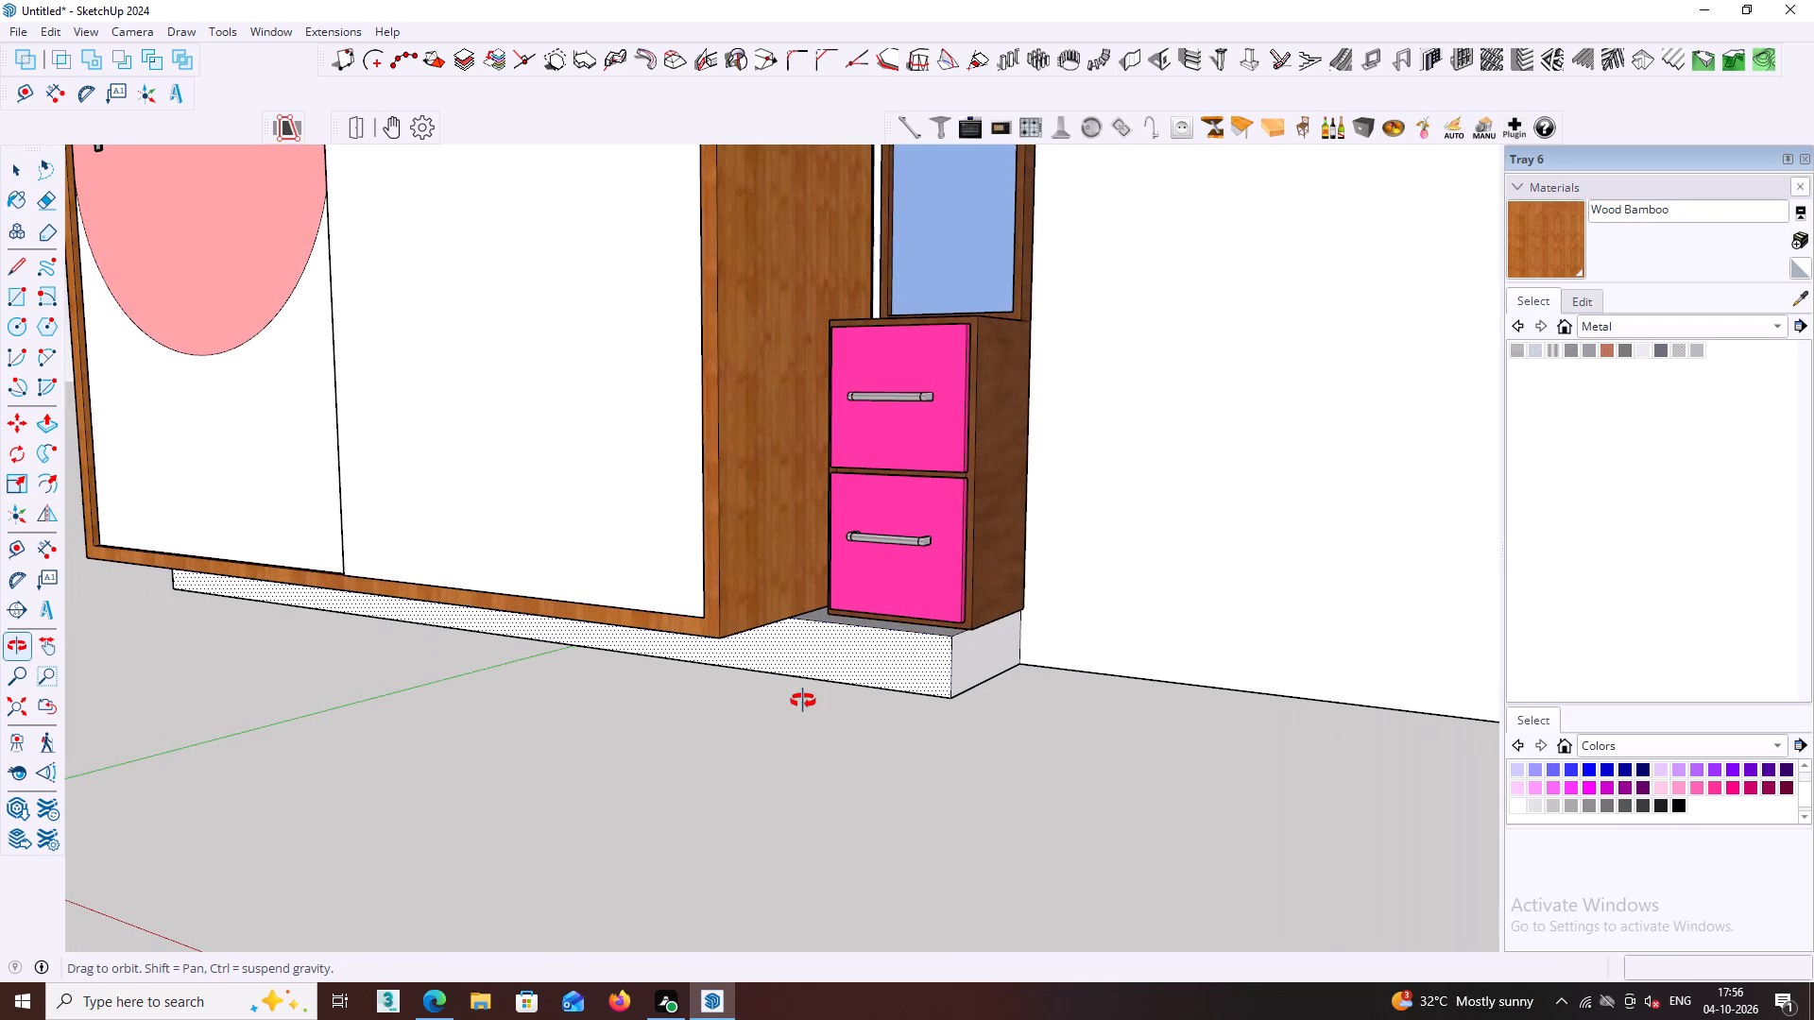
middle_drag(803, 701, 762, 711)
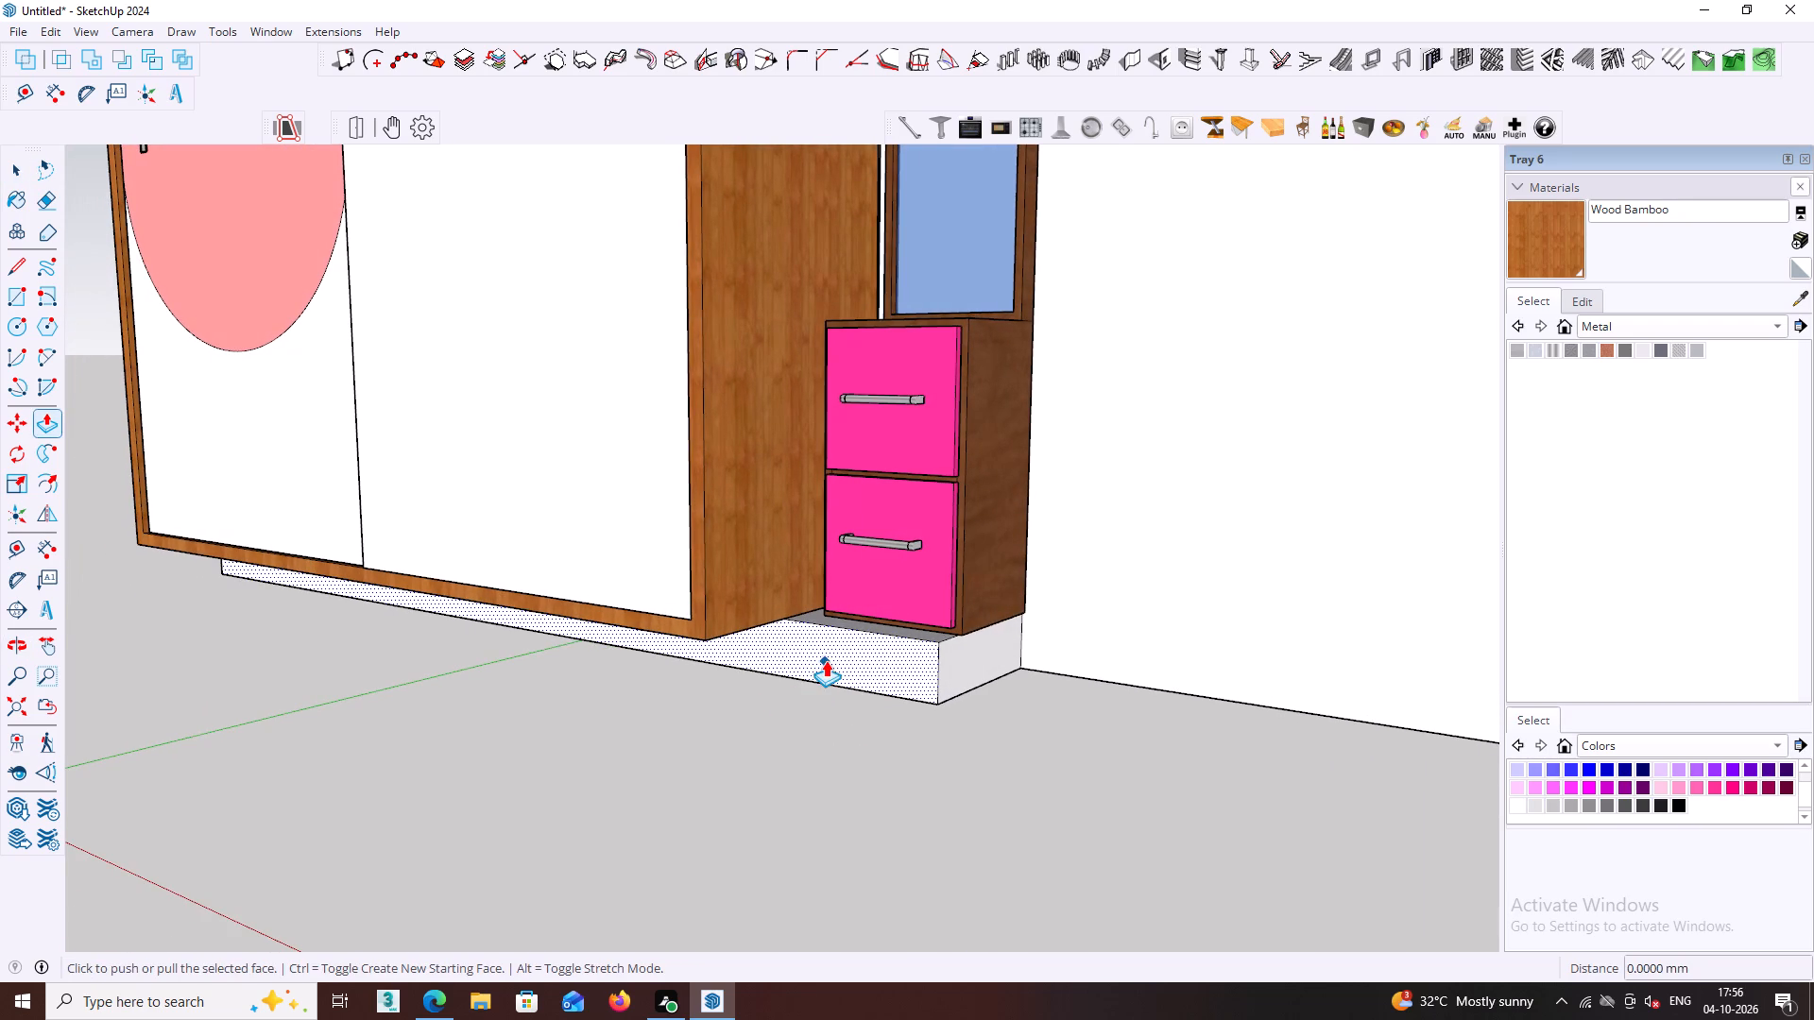
click(826, 660)
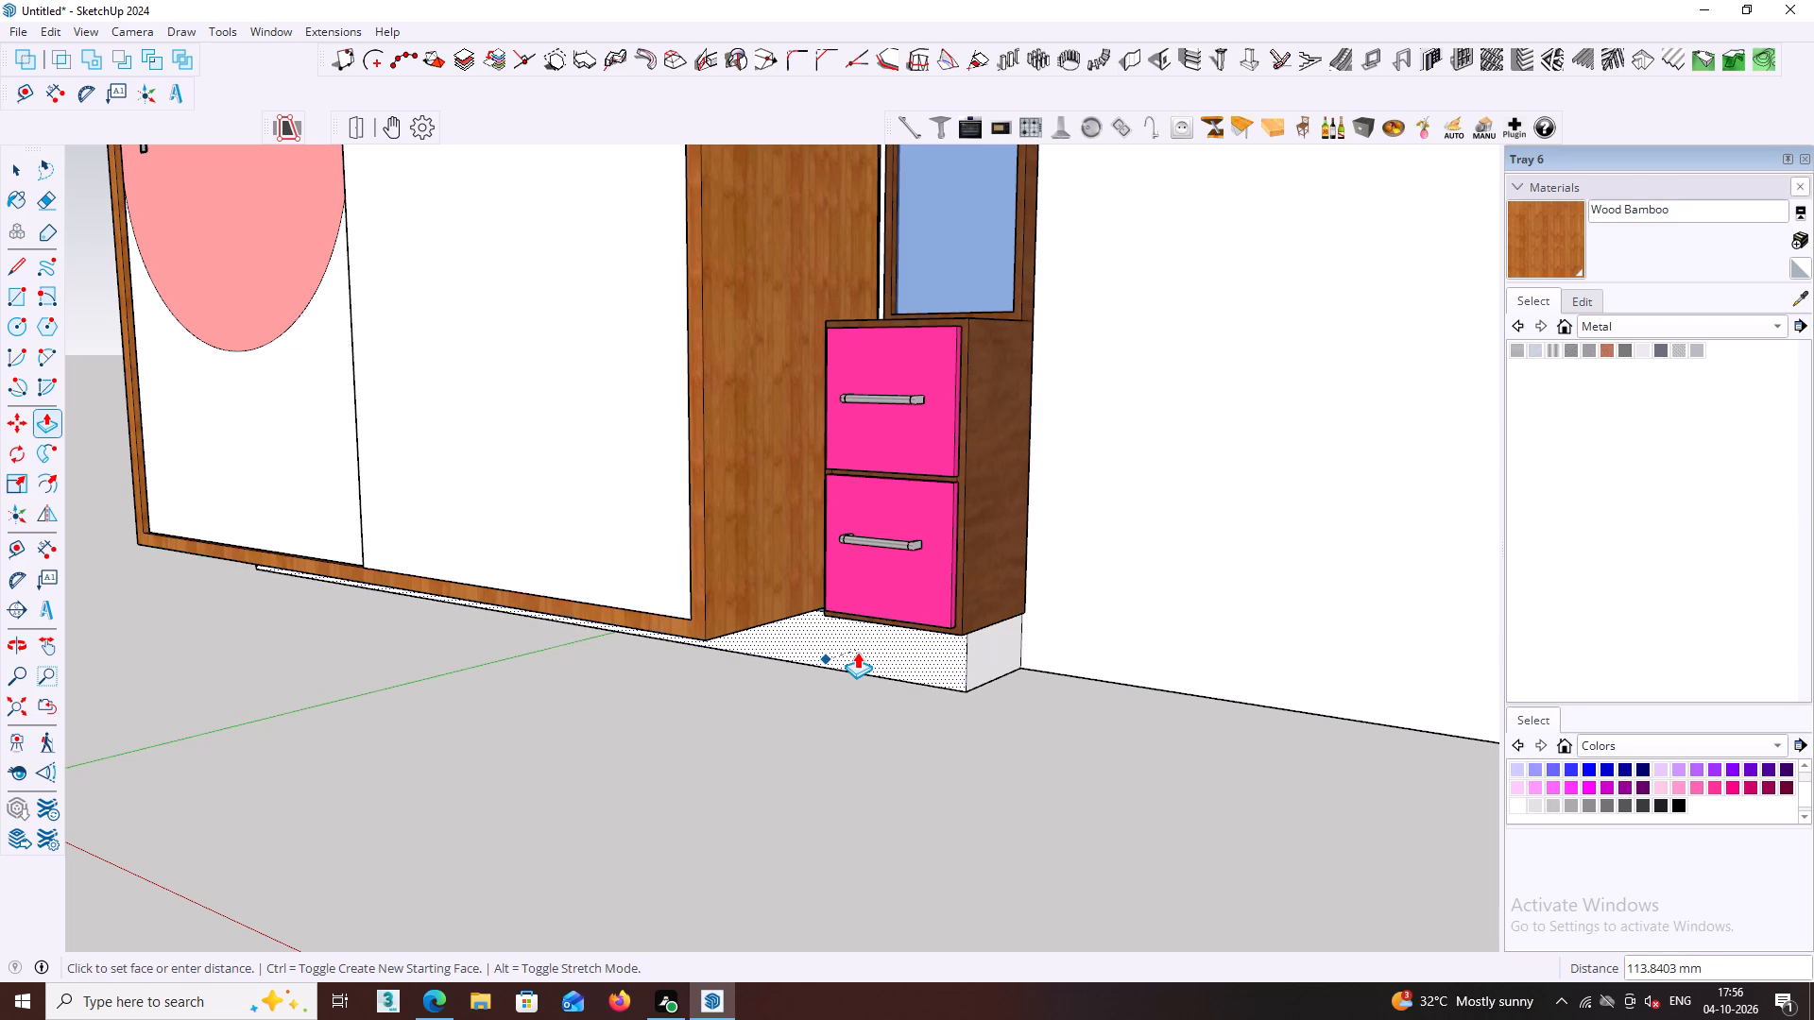
click(857, 652)
key(b)
key(space)
click(984, 775)
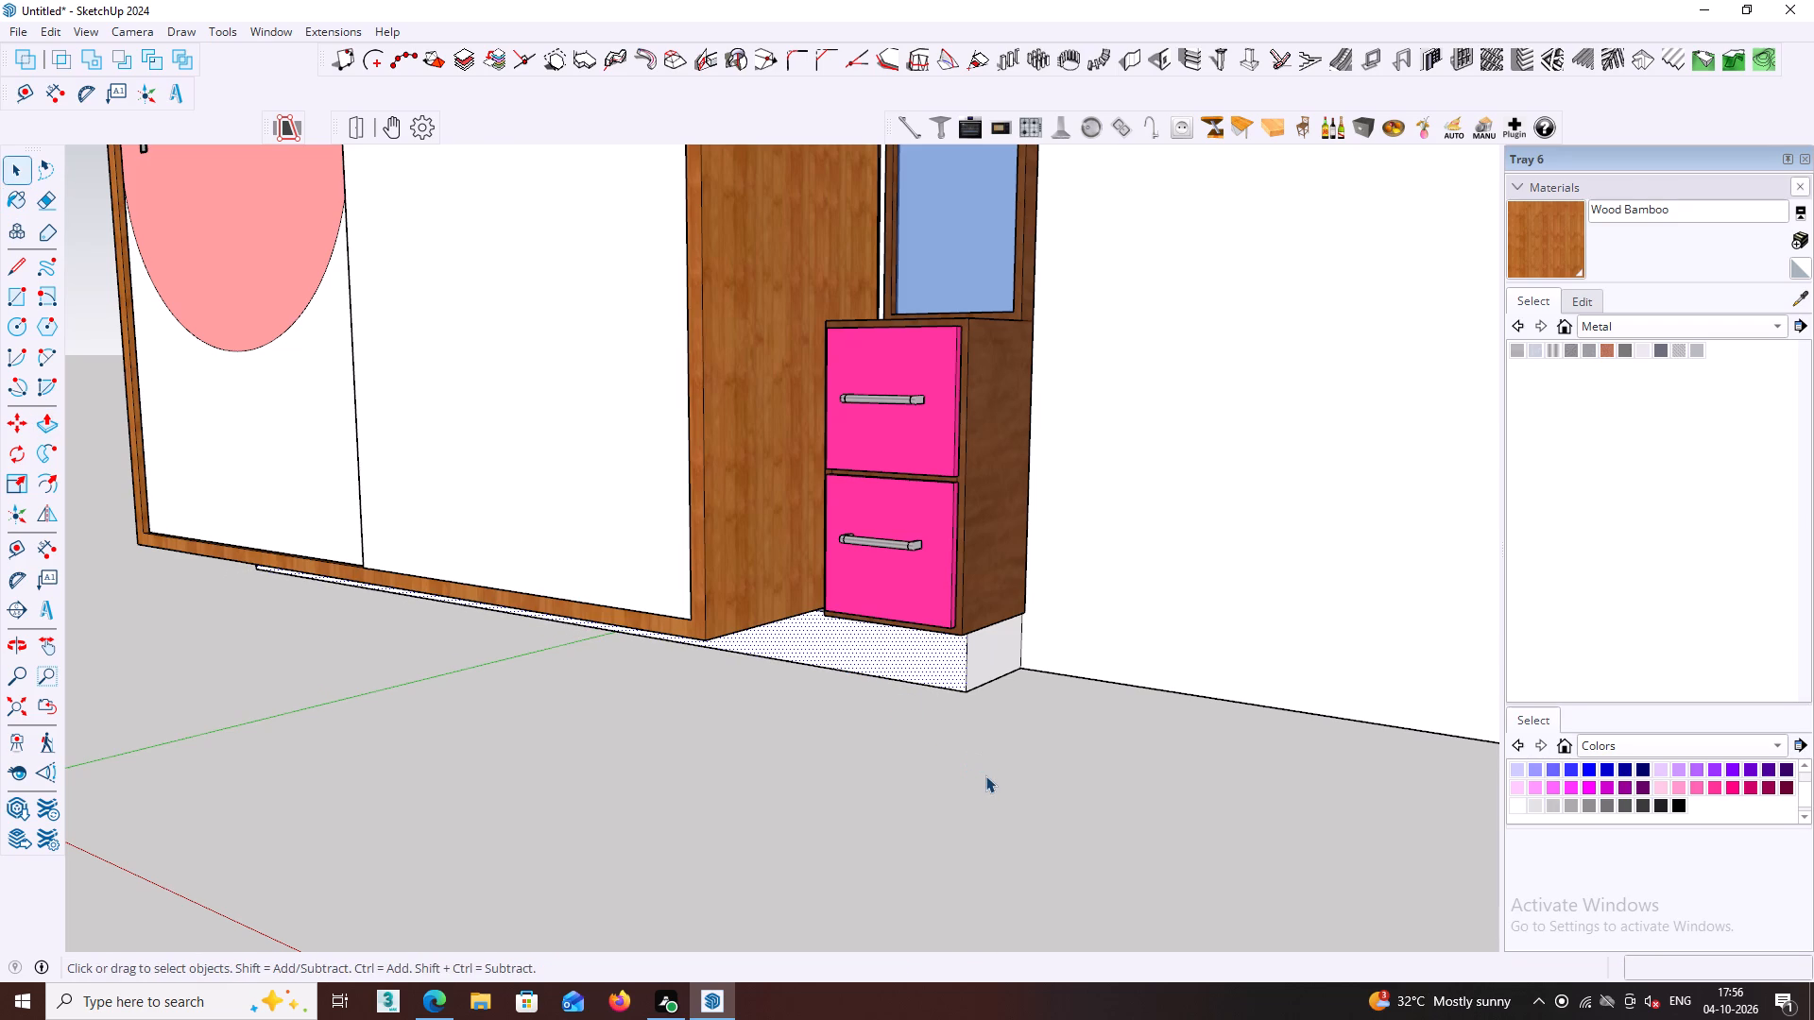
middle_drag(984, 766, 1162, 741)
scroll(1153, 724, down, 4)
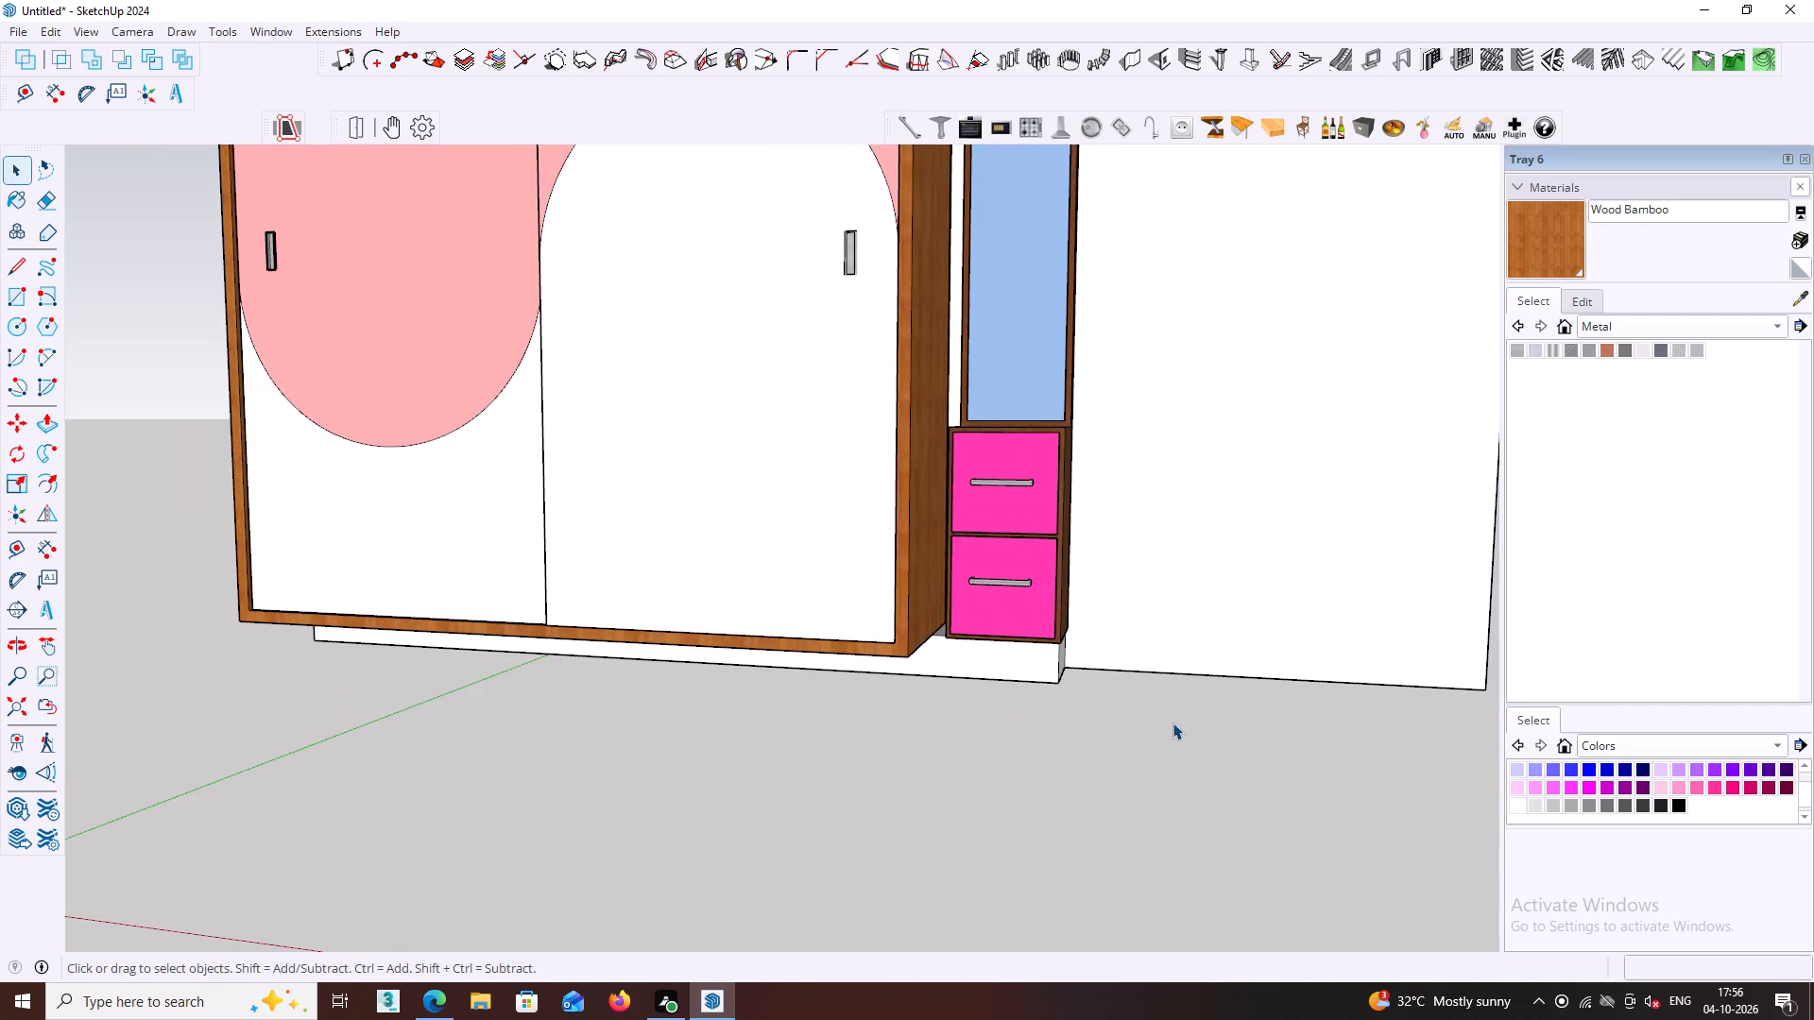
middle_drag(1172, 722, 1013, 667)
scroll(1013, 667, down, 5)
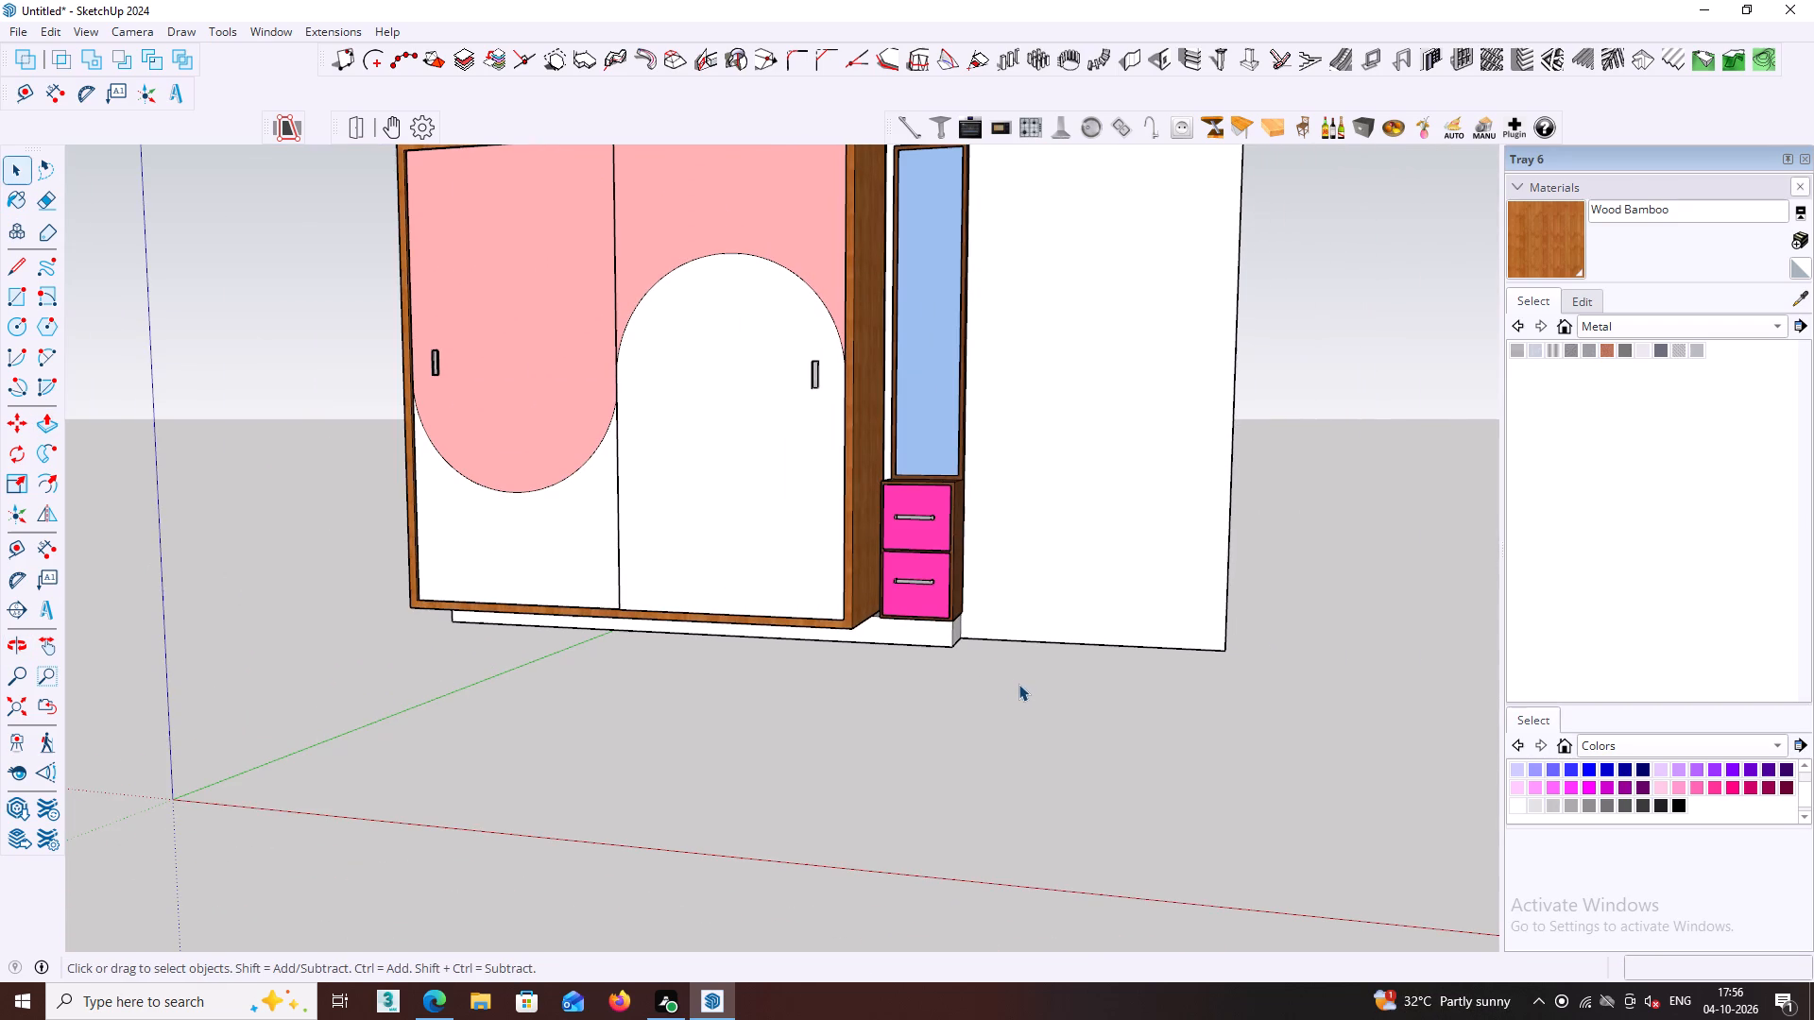
Examine the wardrobe, drawer unit and plinth from the front and both sides to check how far the plinth projects.
scroll(1018, 684, down, 2)
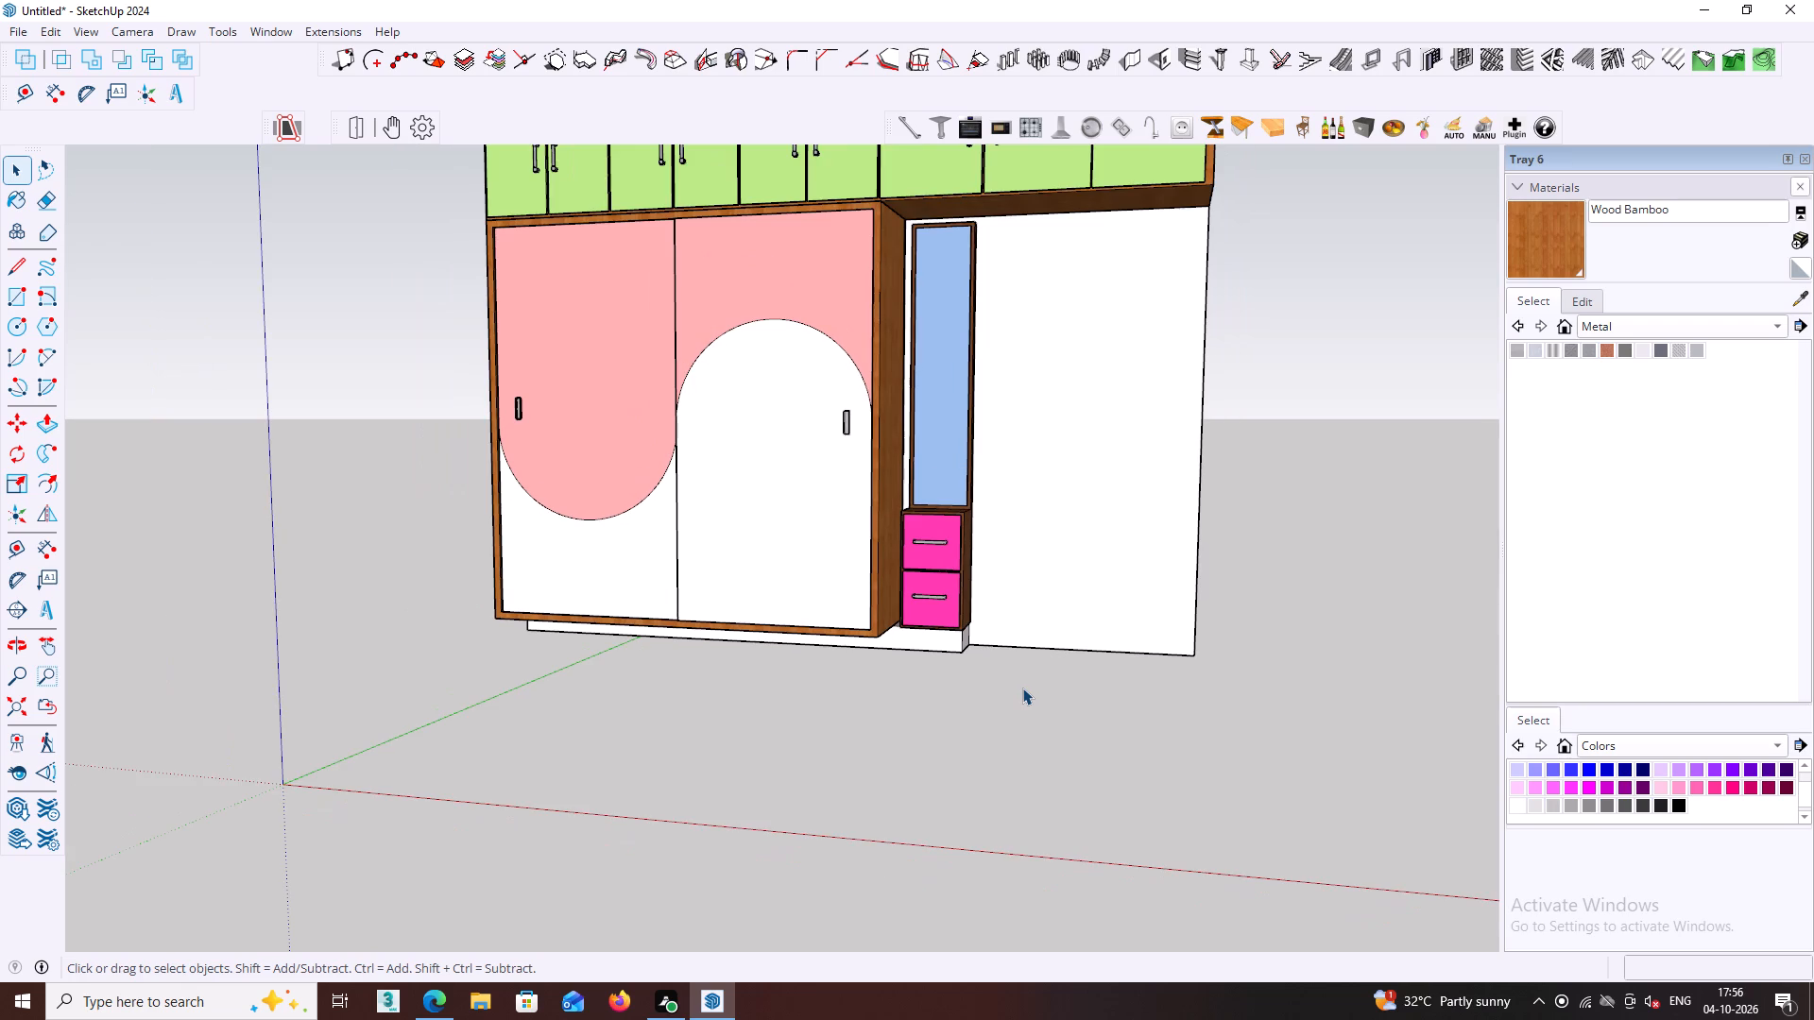
scroll(1076, 704, down, 5)
middle_drag(1079, 712, 1434, 694)
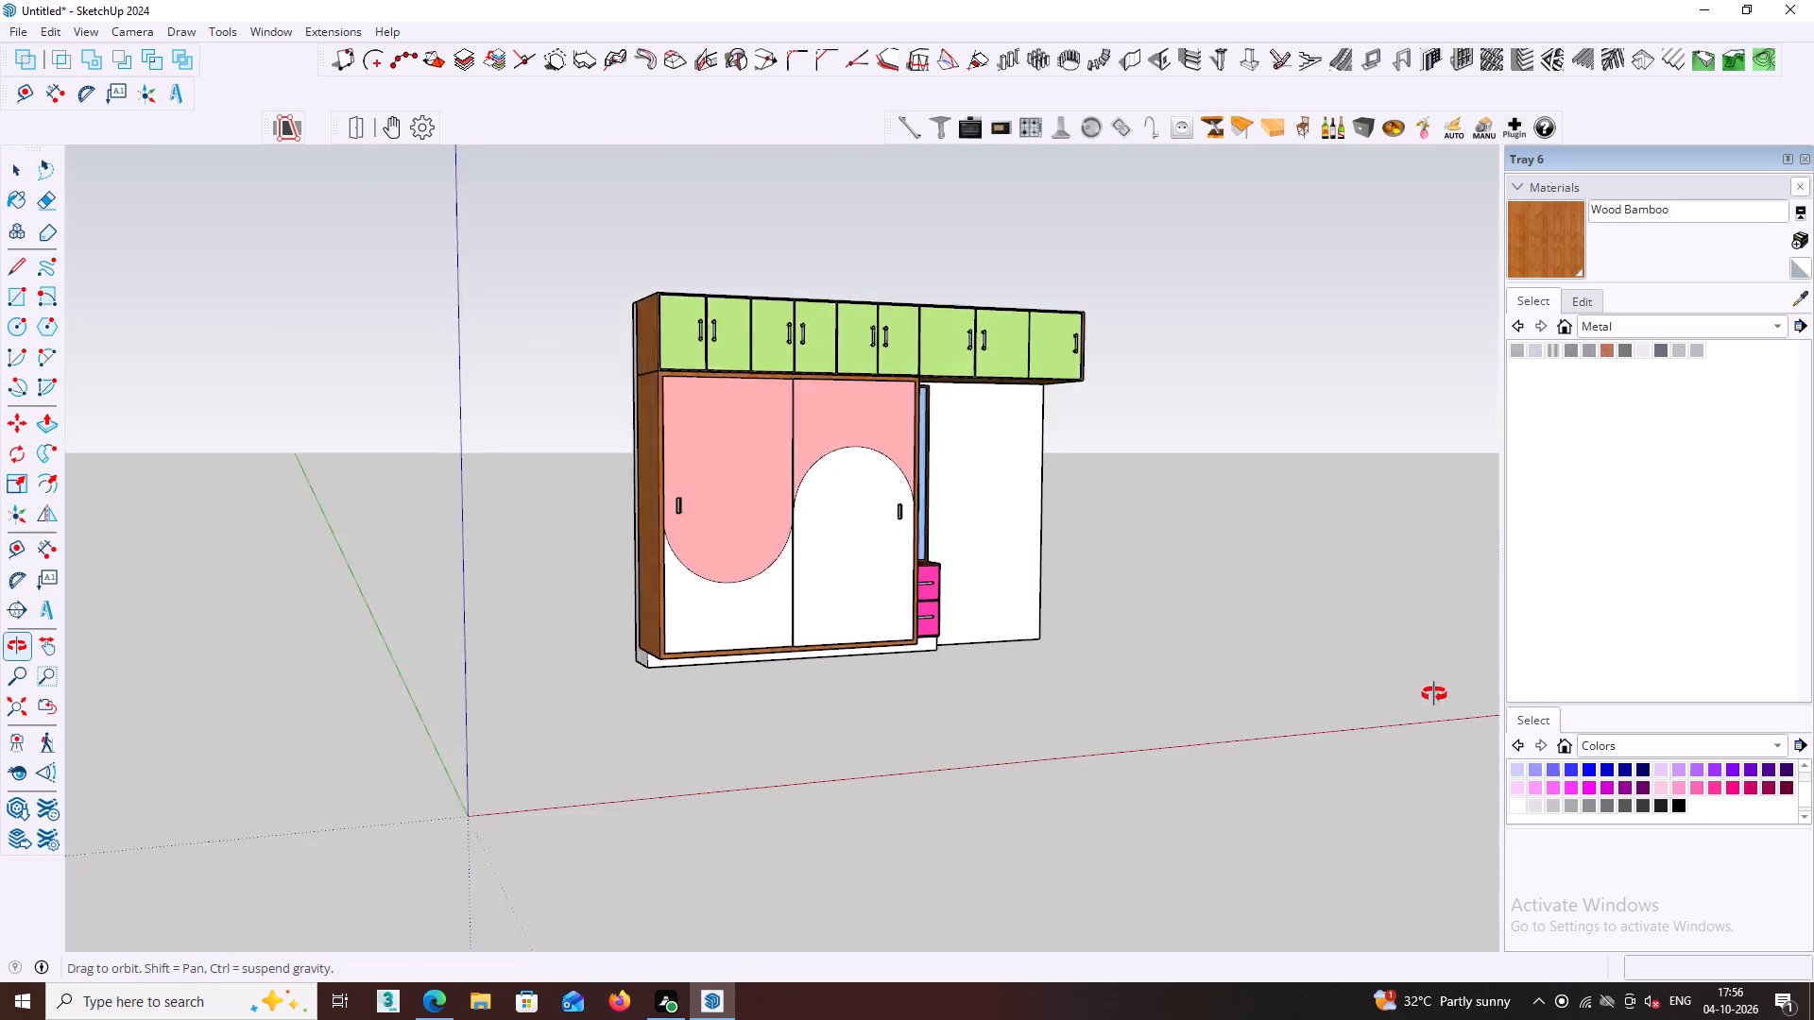
middle_drag(1434, 694, 1446, 688)
middle_drag(855, 685, 1101, 671)
scroll(869, 684, down, 1)
scroll(781, 674, up, 5)
middle_drag(713, 686, 889, 647)
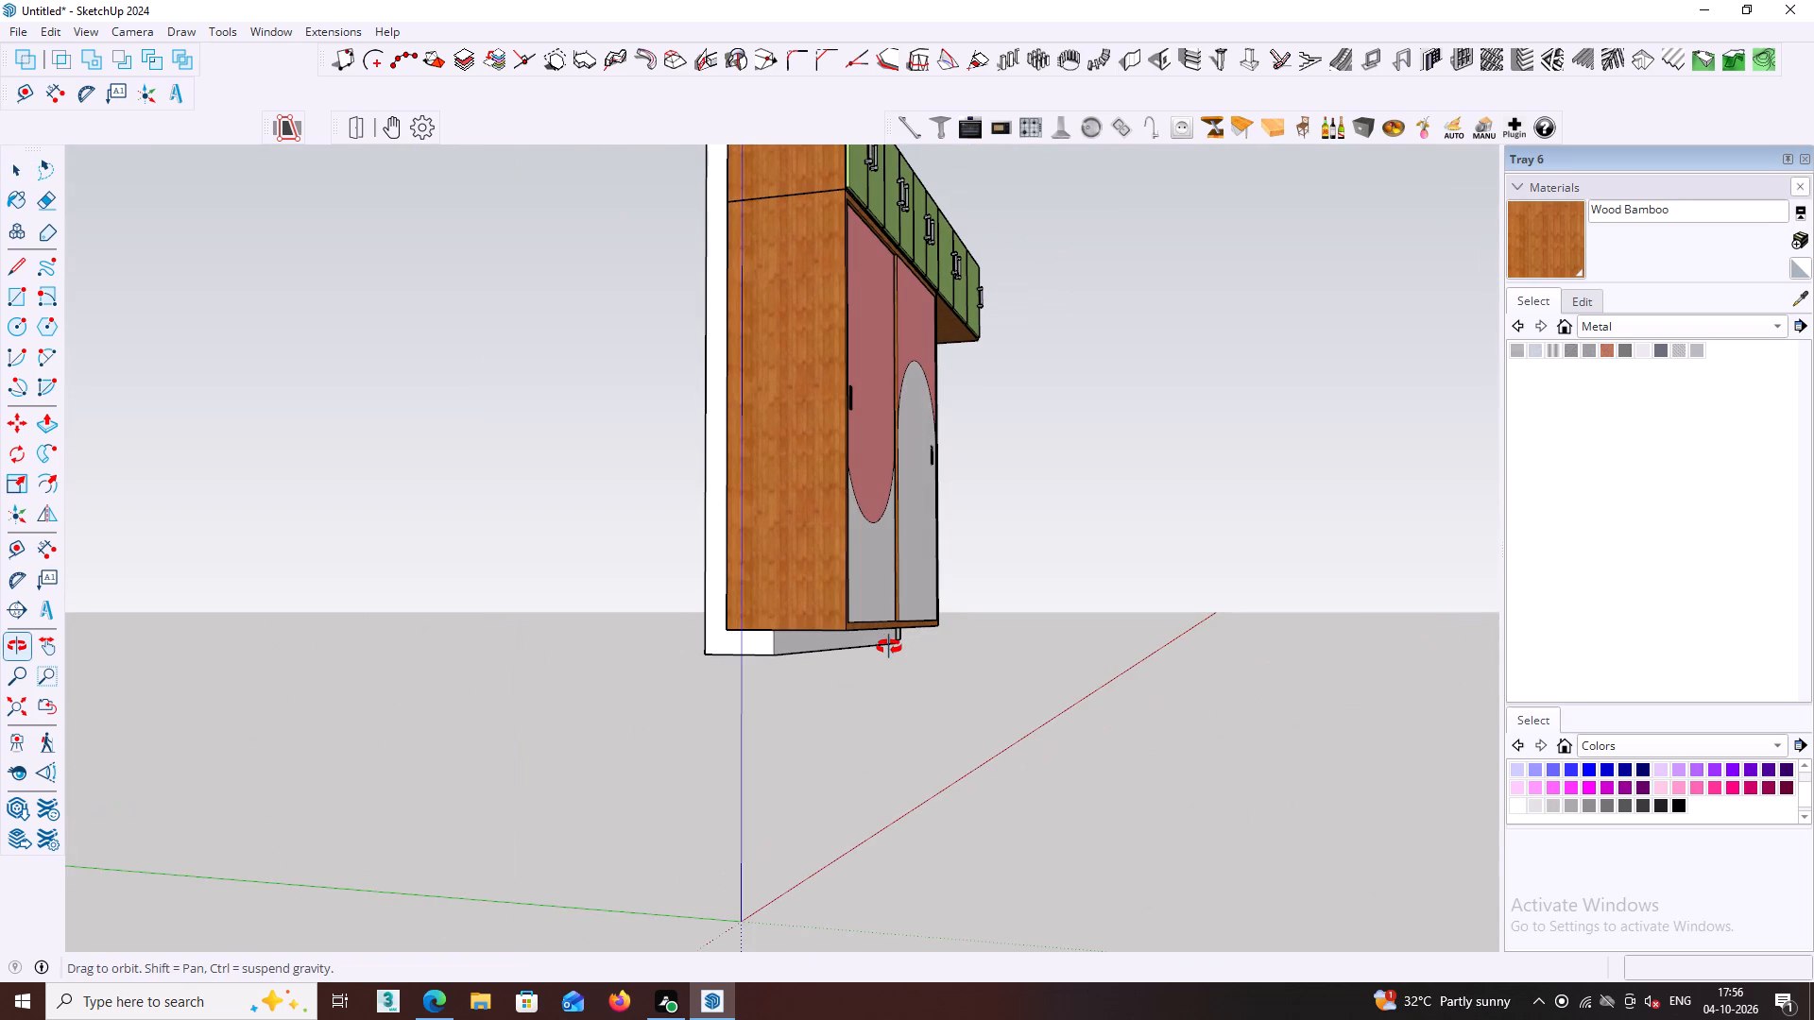
middle_drag(889, 647, 644, 656)
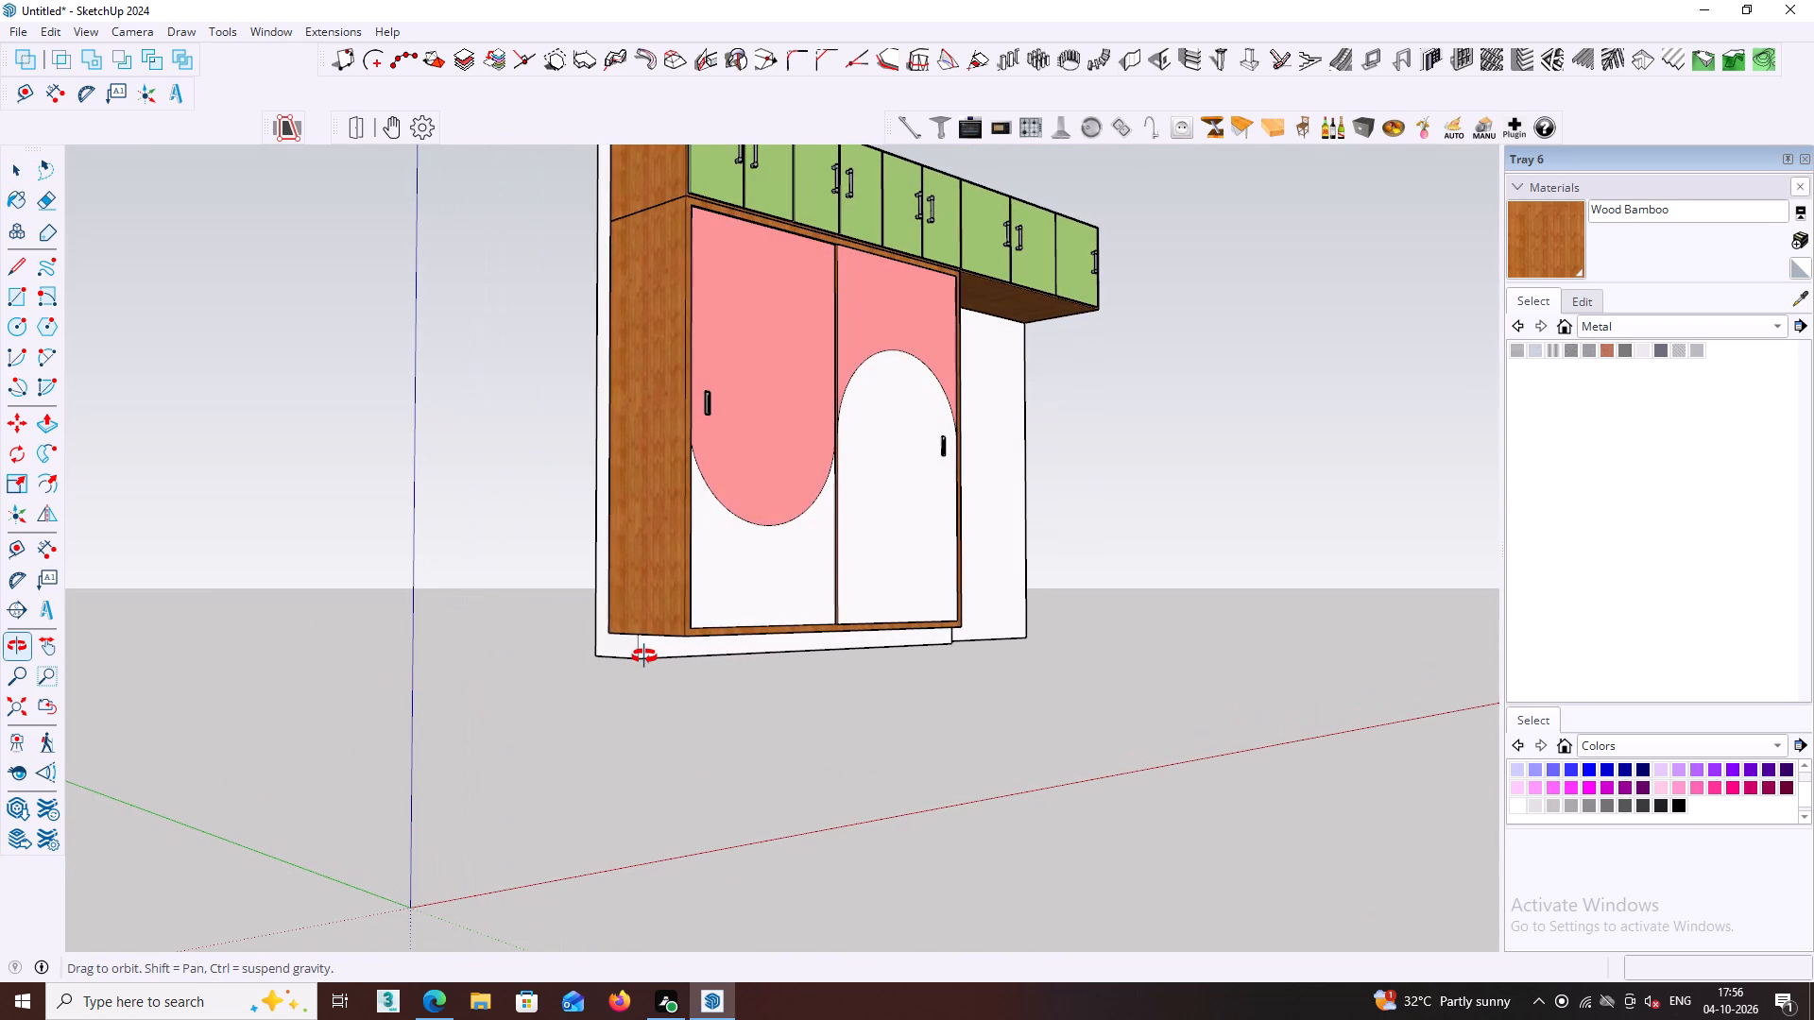
middle_drag(644, 656, 588, 670)
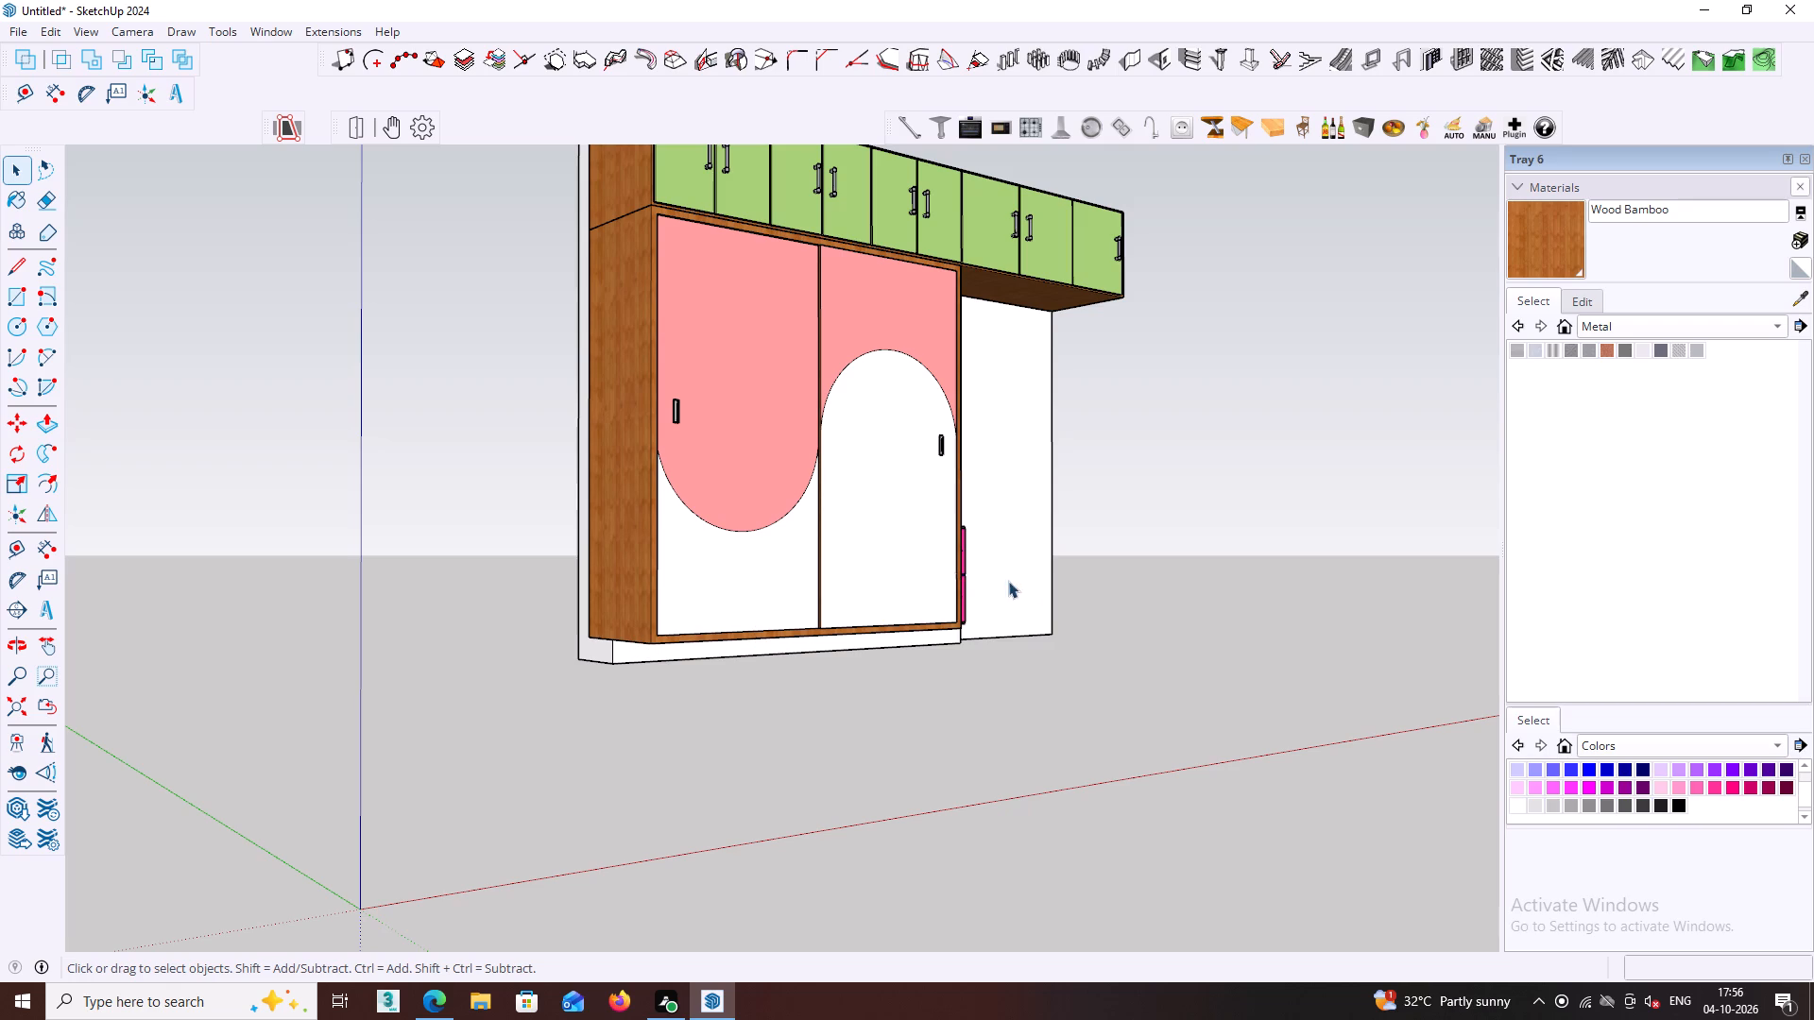
middle_drag(1026, 584, 809, 634)
middle_drag(948, 631, 791, 668)
scroll(952, 652, up, 2)
middle_drag(974, 646, 881, 638)
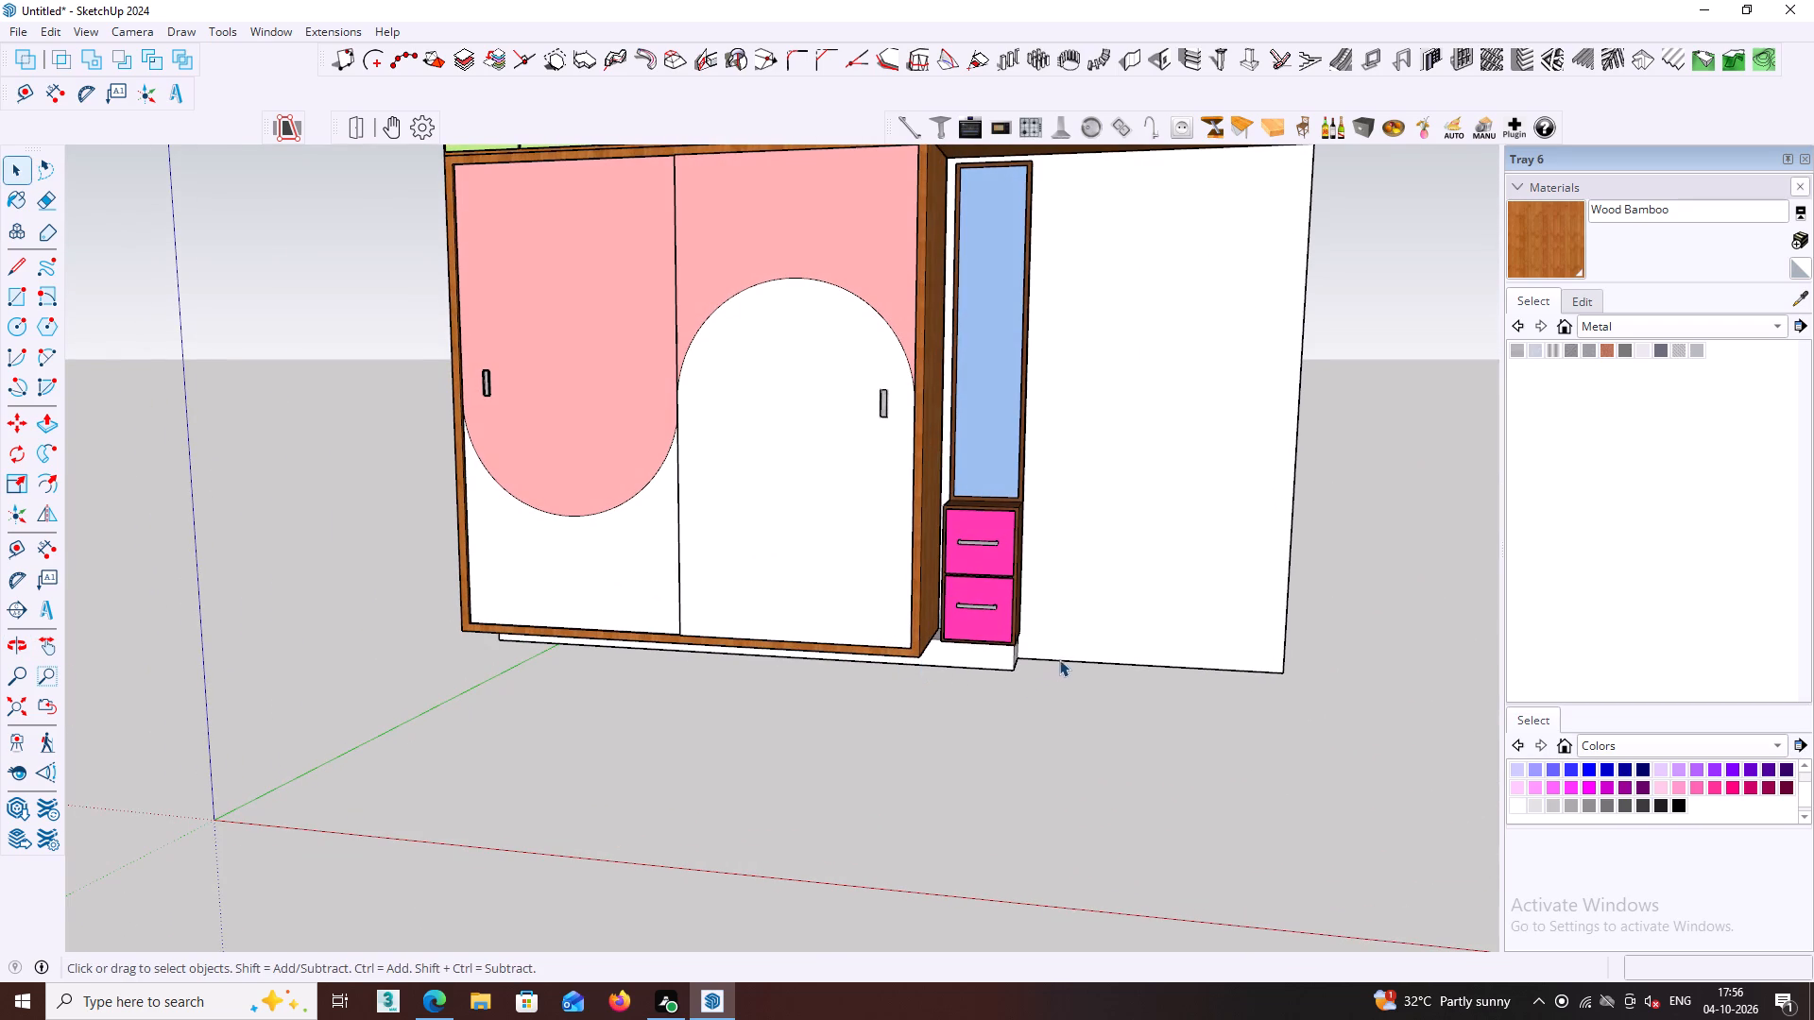
Undo the plinth's Push/Pull operations, keeping only its flat rectangle on the wall panel beneath the wardrobe and drawer unit.
middle_drag(1087, 610, 1089, 546)
scroll(1081, 556, up, 2)
middle_drag(1072, 557, 946, 551)
scroll(986, 629, down, 1)
middle_drag(979, 654, 835, 637)
scroll(879, 671, up, 2)
click(901, 672)
key(p)
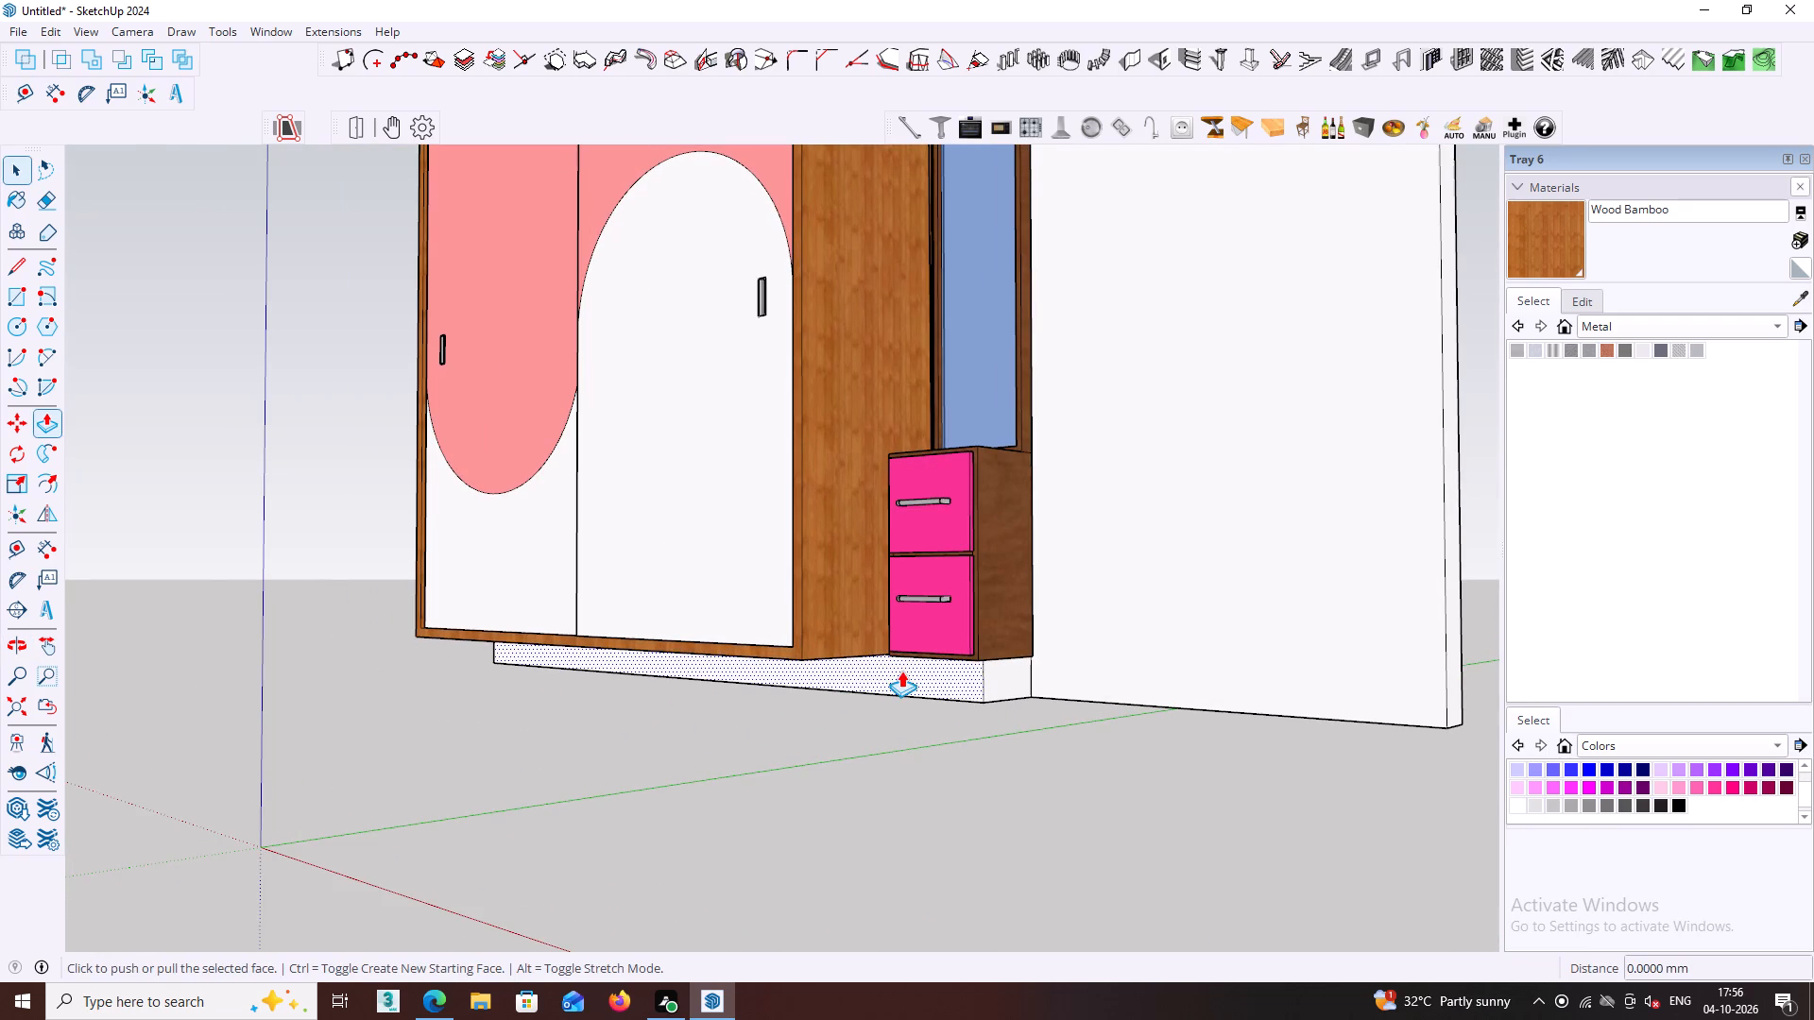
key(ctrl+z)
key(ctrl+z)
key(ctrl+z)
key(space)
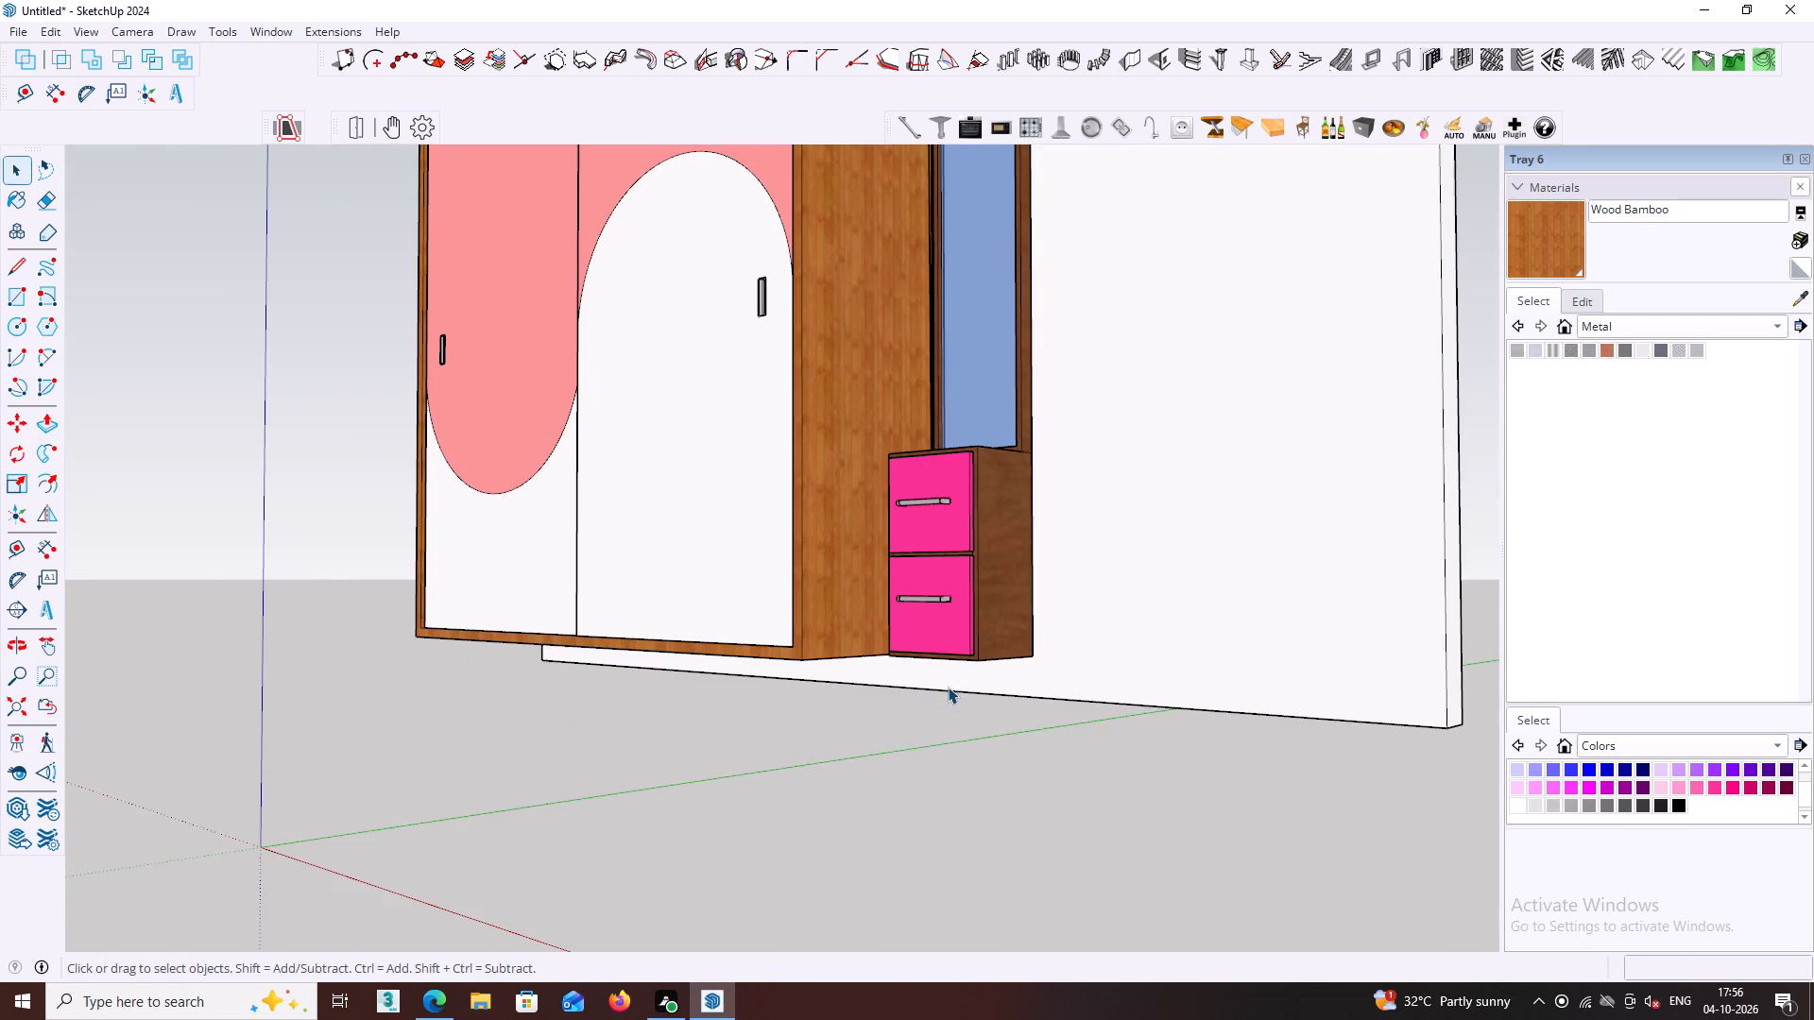
middle_drag(950, 678, 1035, 670)
key(ctrl+y)
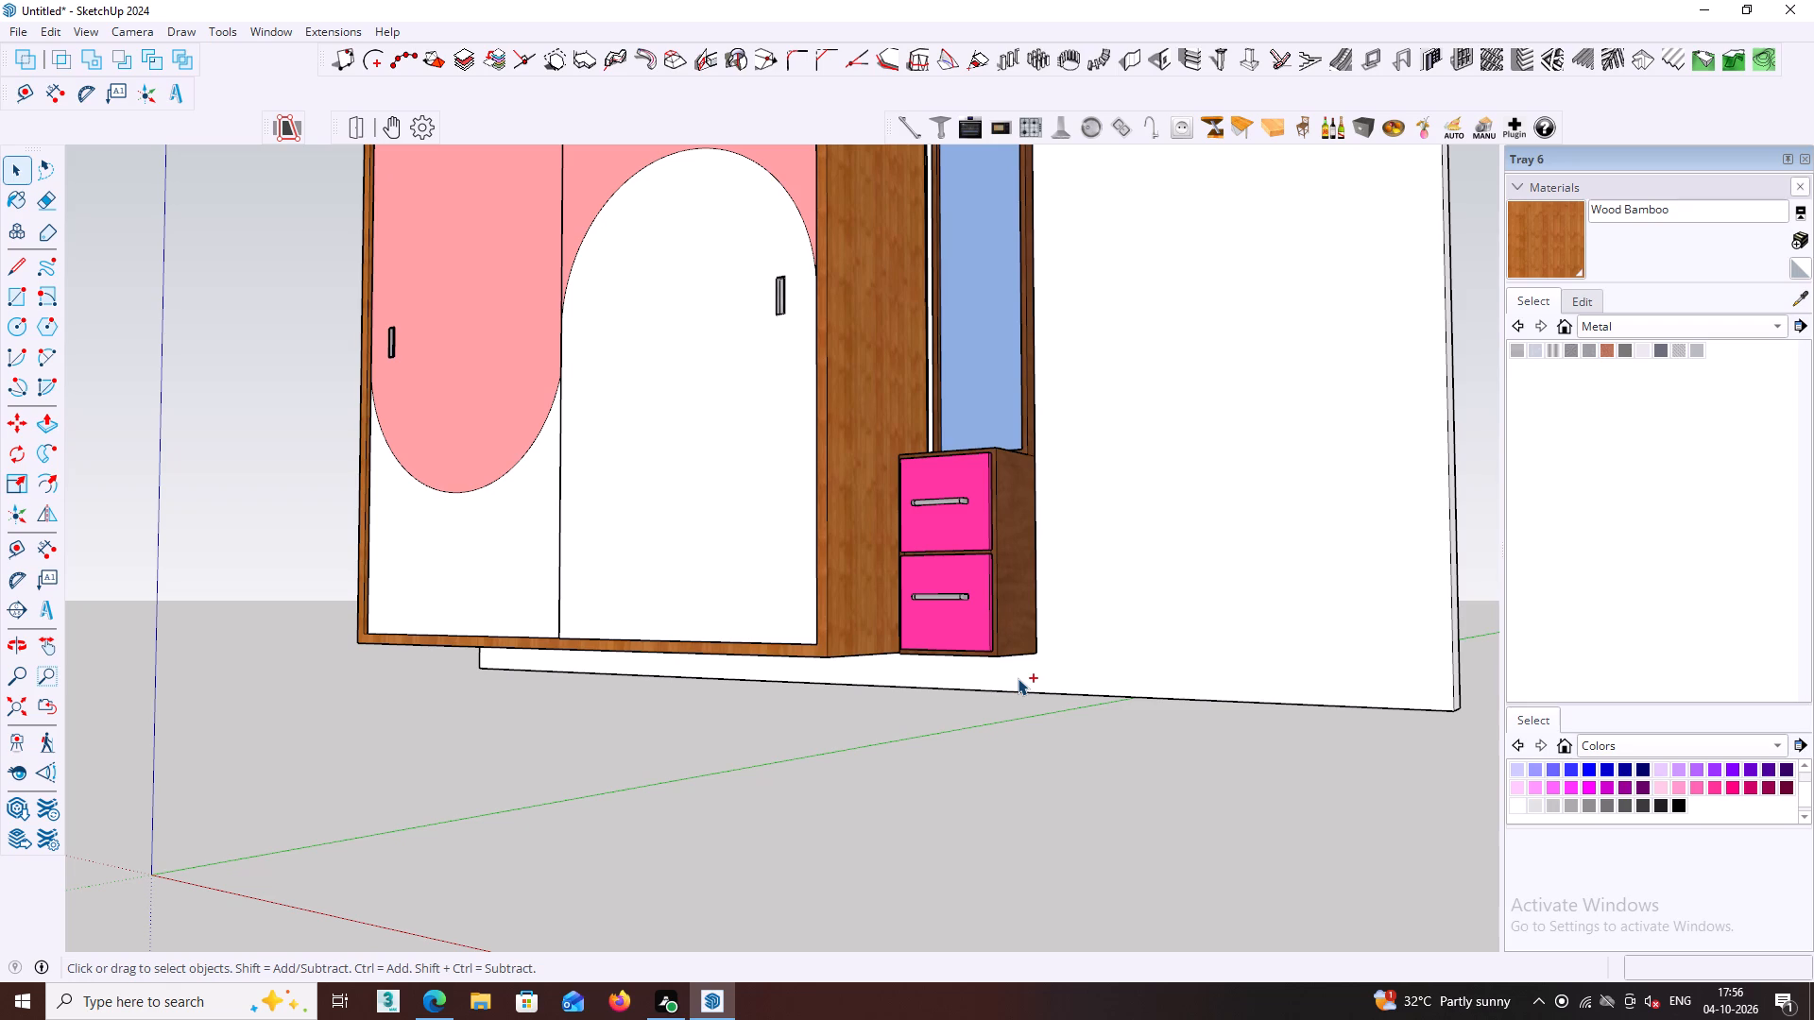
Push/Pull the rectangle beneath the wardrobe and drawer unit outward by about 230 mm as a plinth and clear the selection.
key(space)
click(1029, 672)
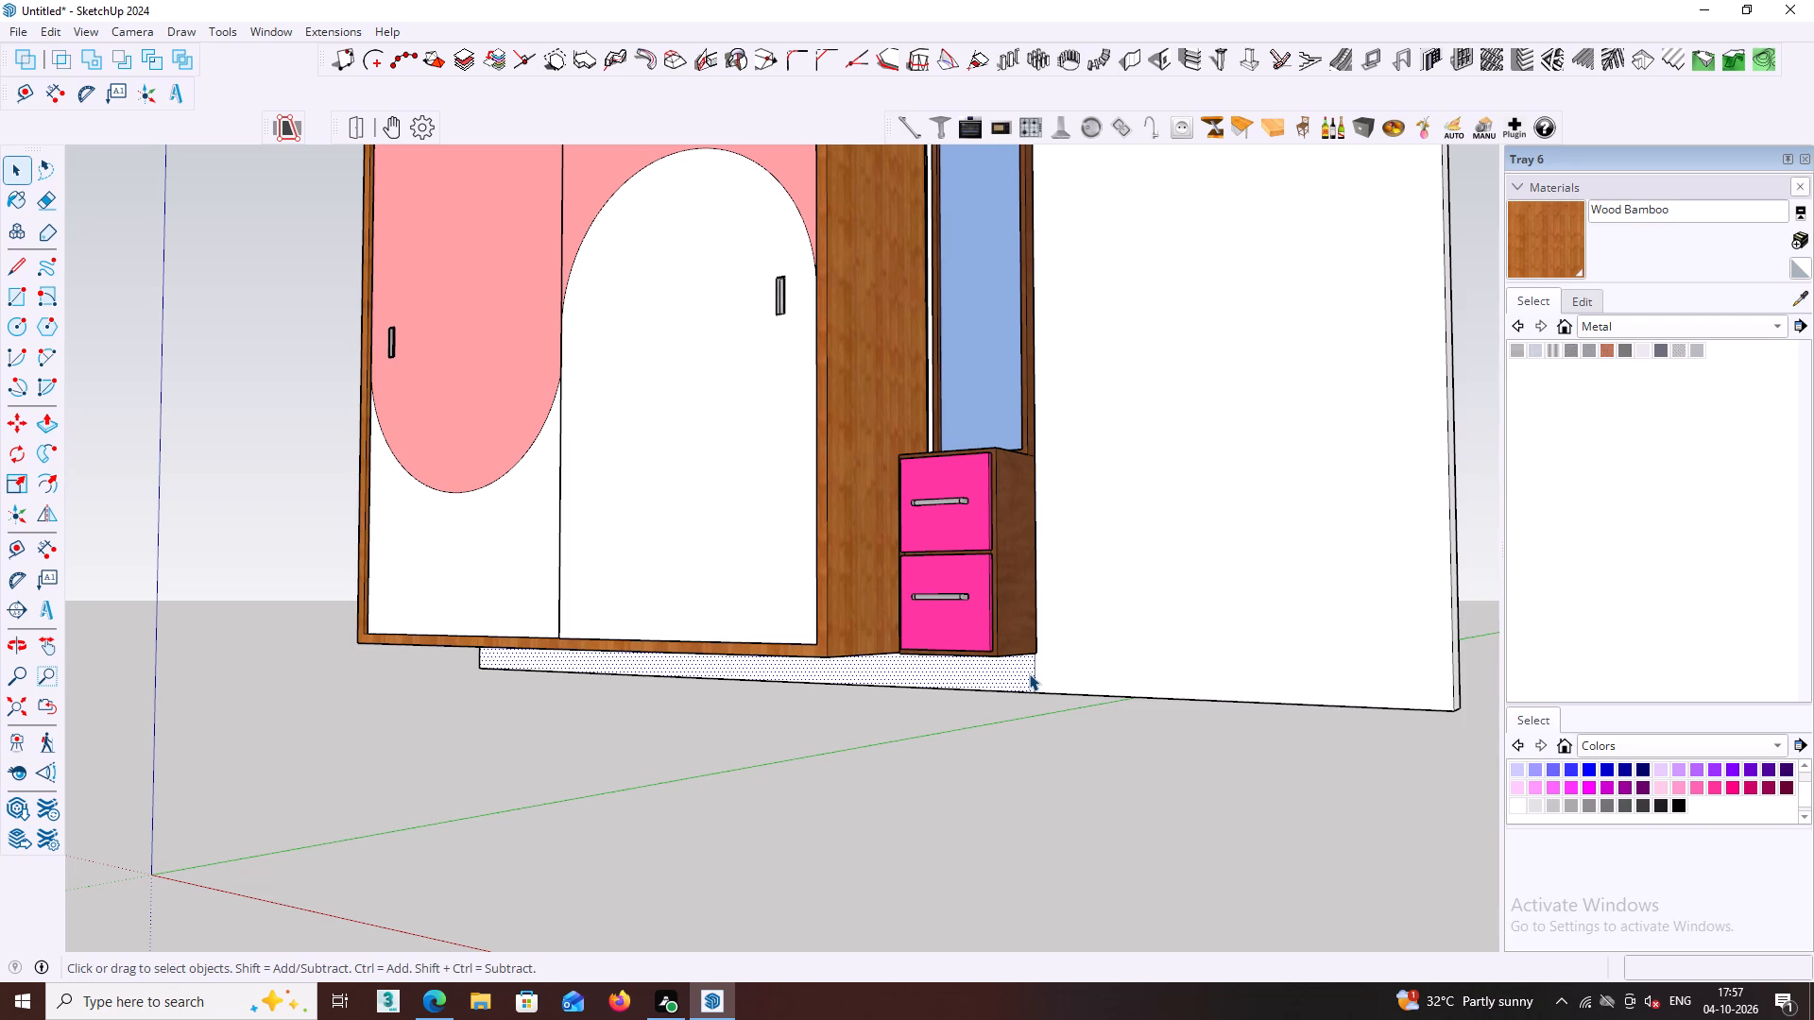
key(p)
click(1026, 677)
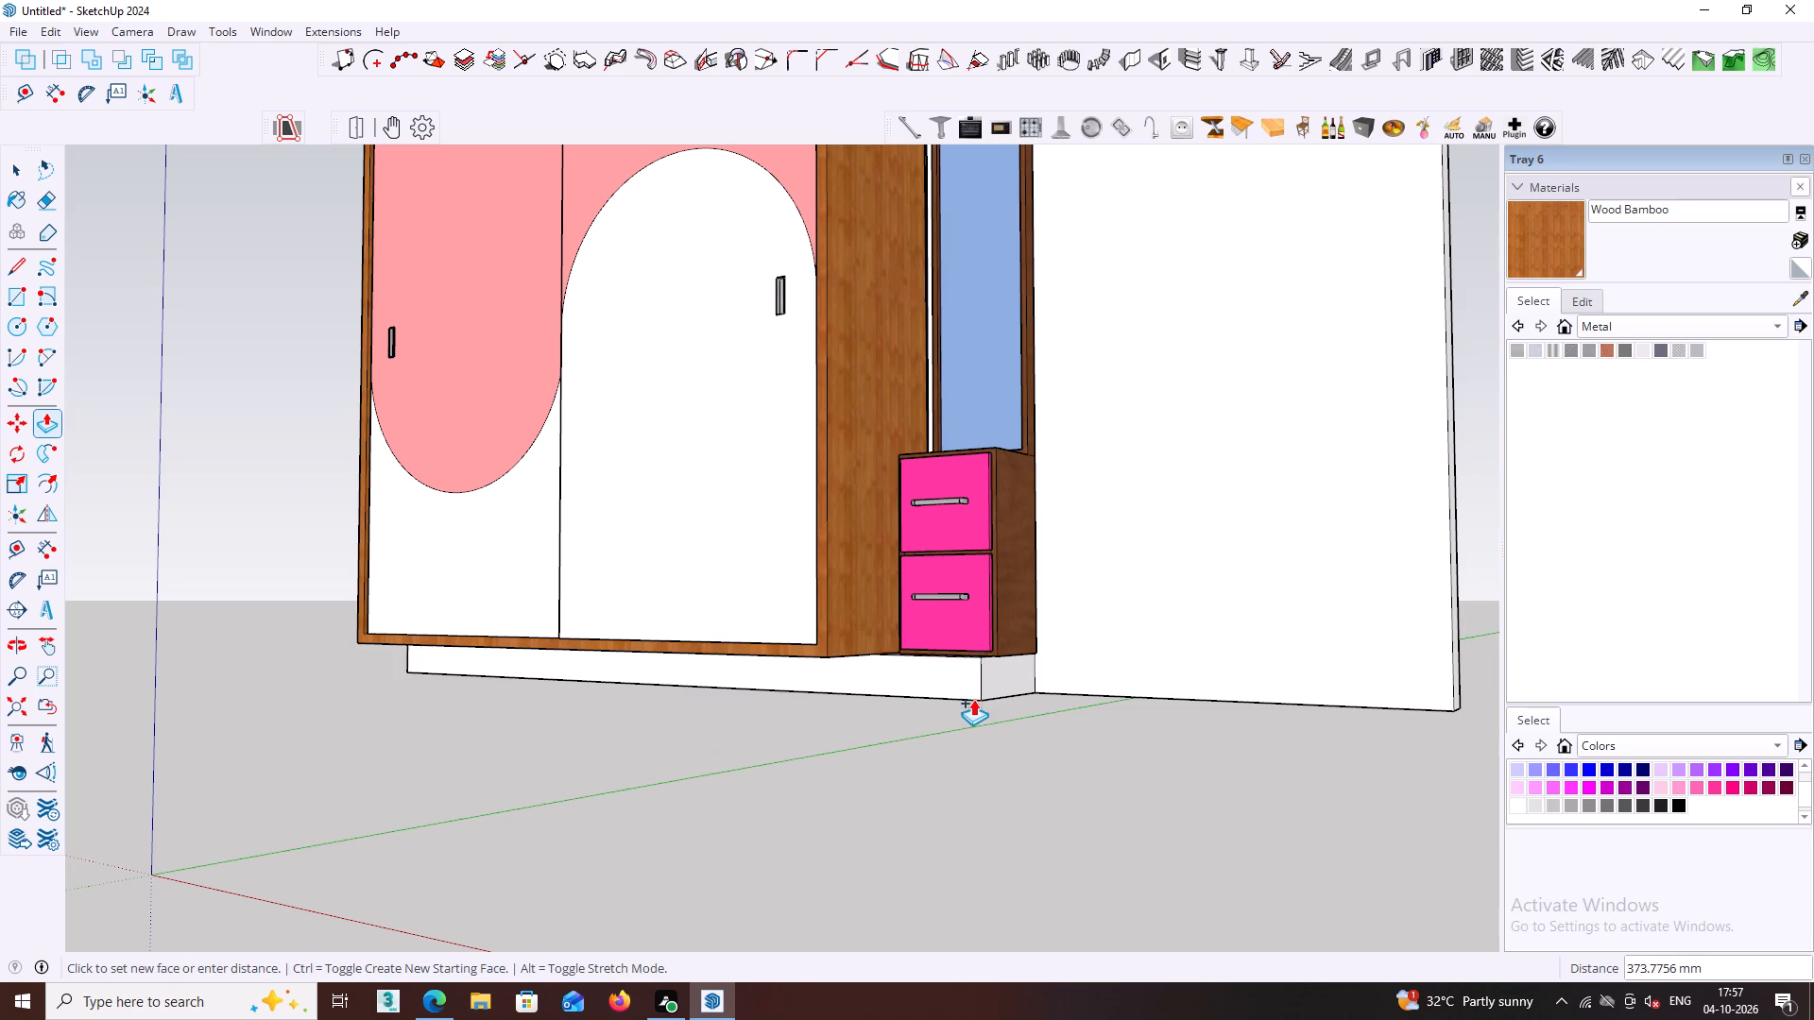
middle_drag(992, 696, 1085, 477)
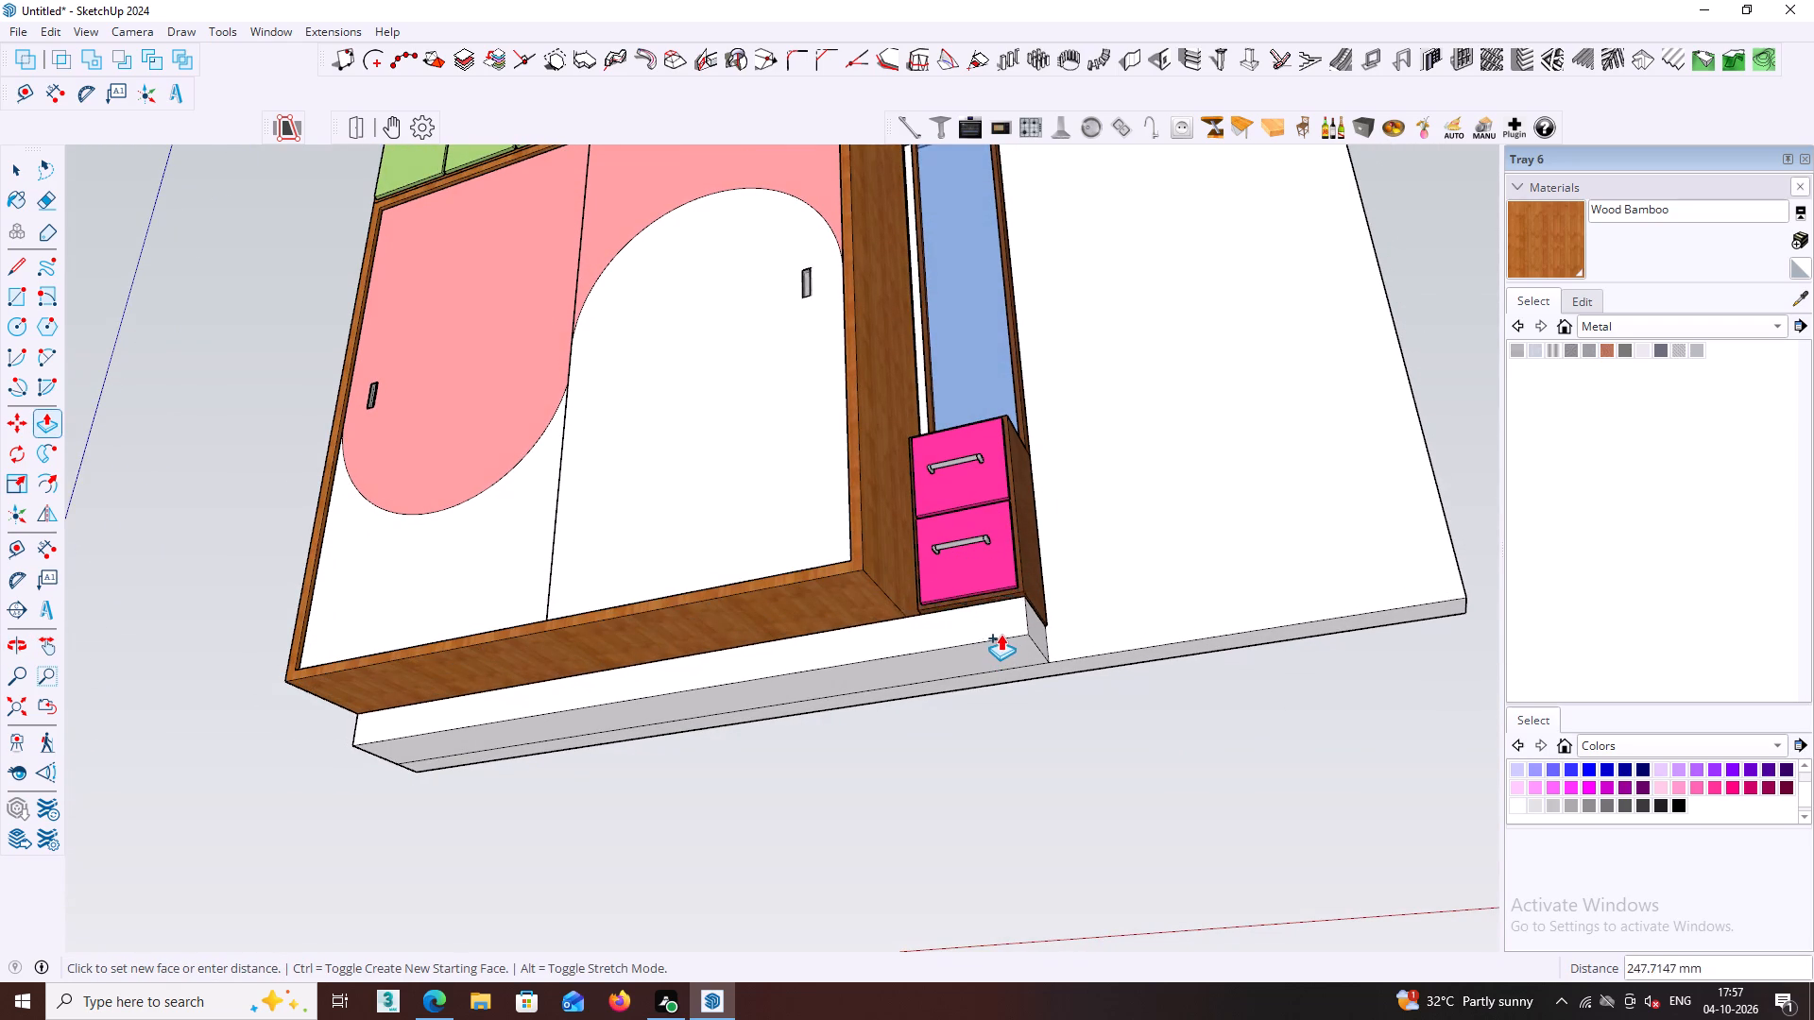
click(1001, 636)
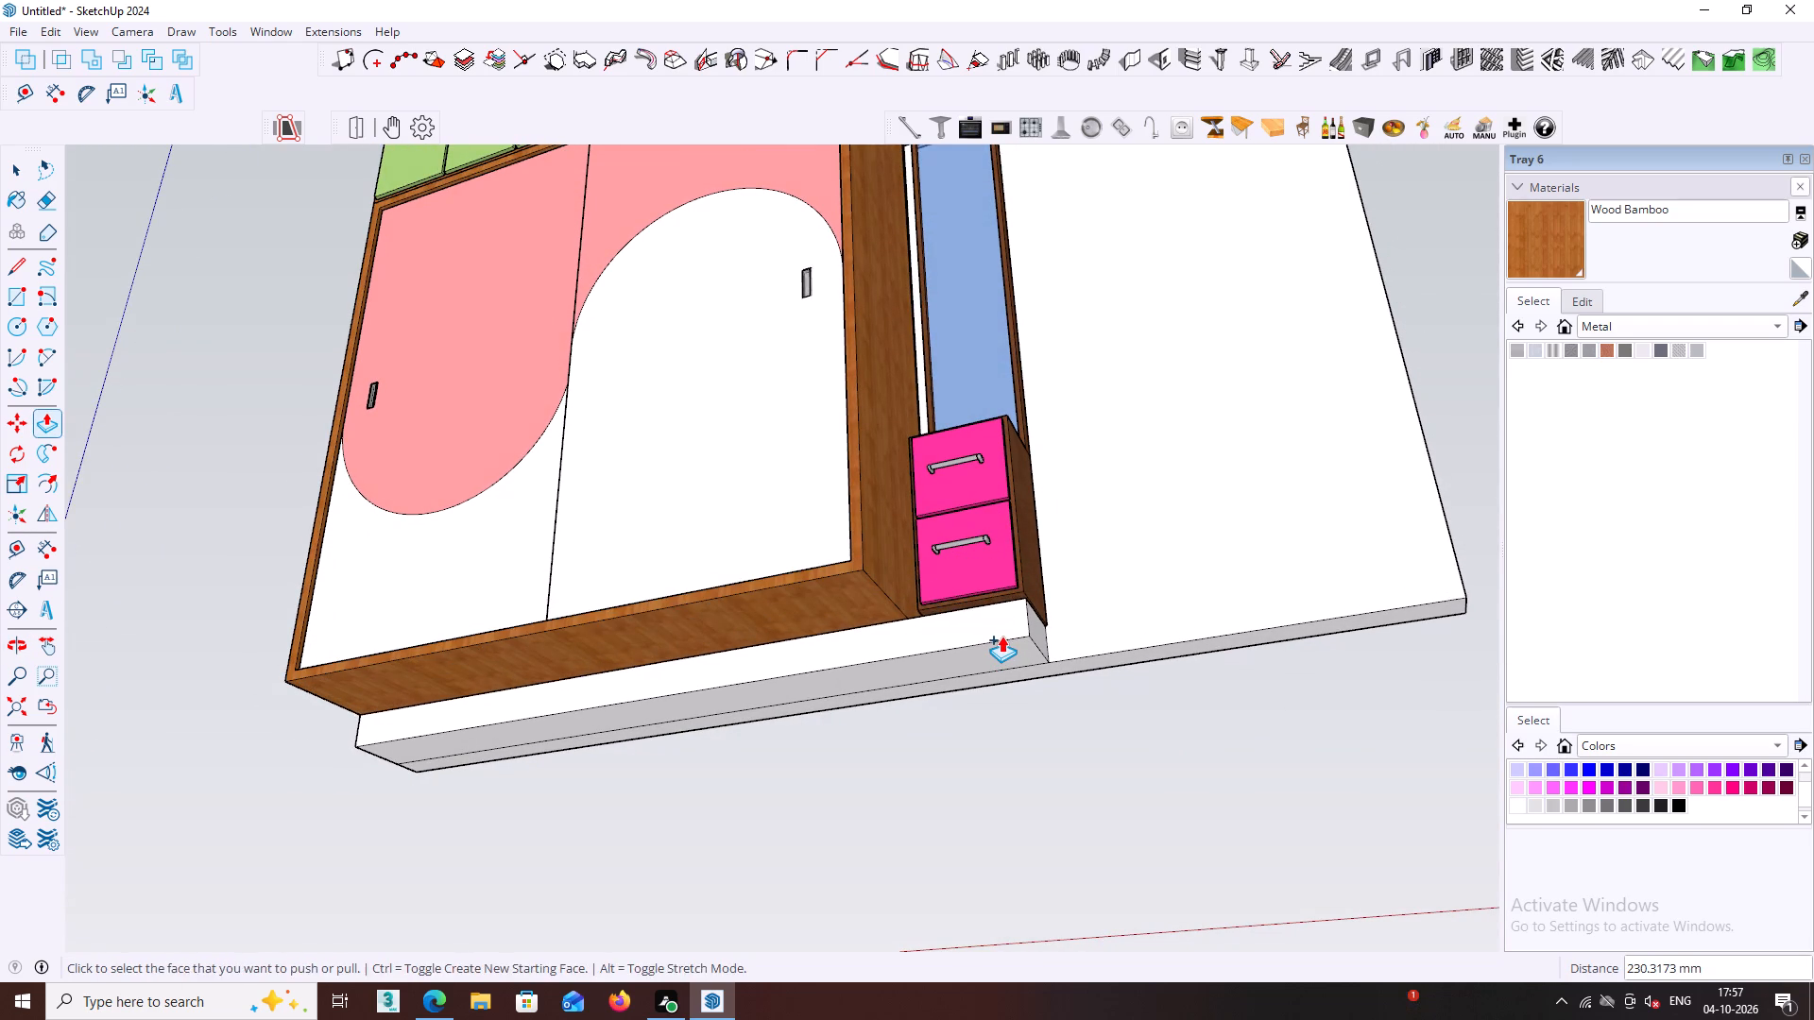
key(space)
click(1091, 749)
Examine the complete wardrobe, overhead cabinets, drawer unit and plinth from the front.
middle_drag(1087, 744, 1089, 982)
scroll(1087, 930, down, 5)
shift+middle_drag(1104, 844, 993, 727)
scroll(1018, 722, down, 5)
middle_drag(1116, 709, 1205, 701)
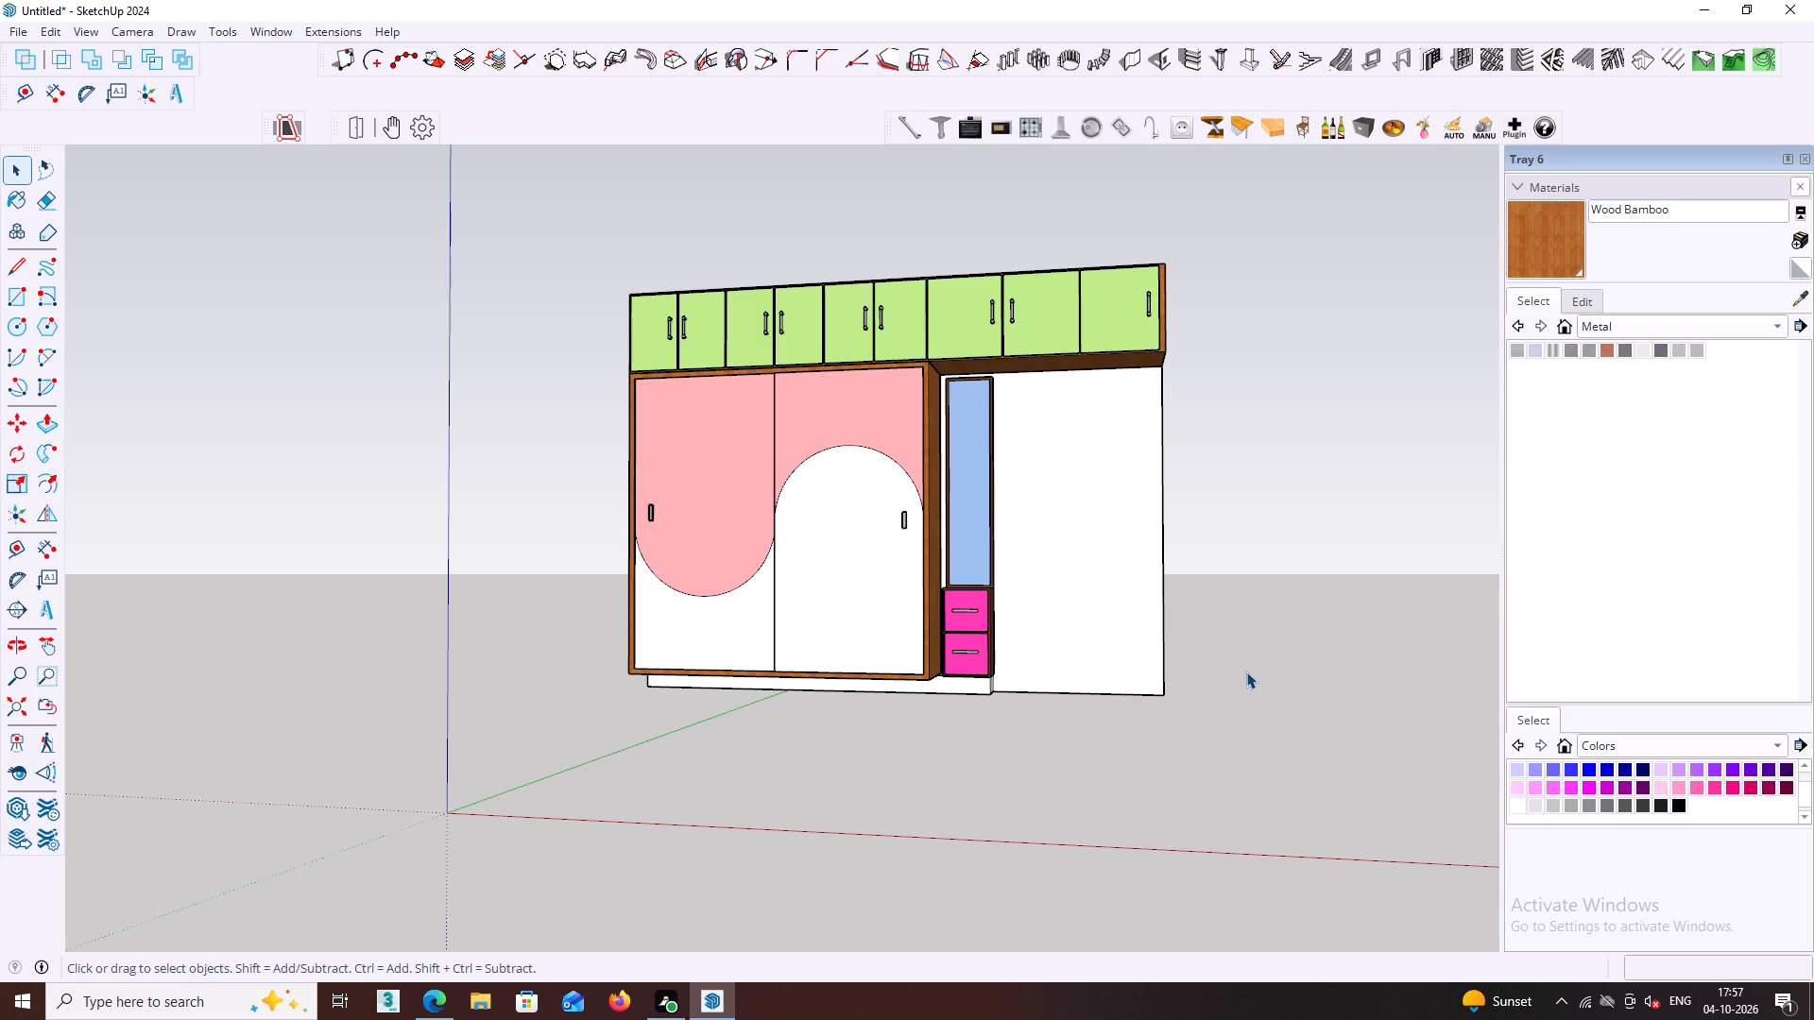
scroll(1246, 671, down, 1)
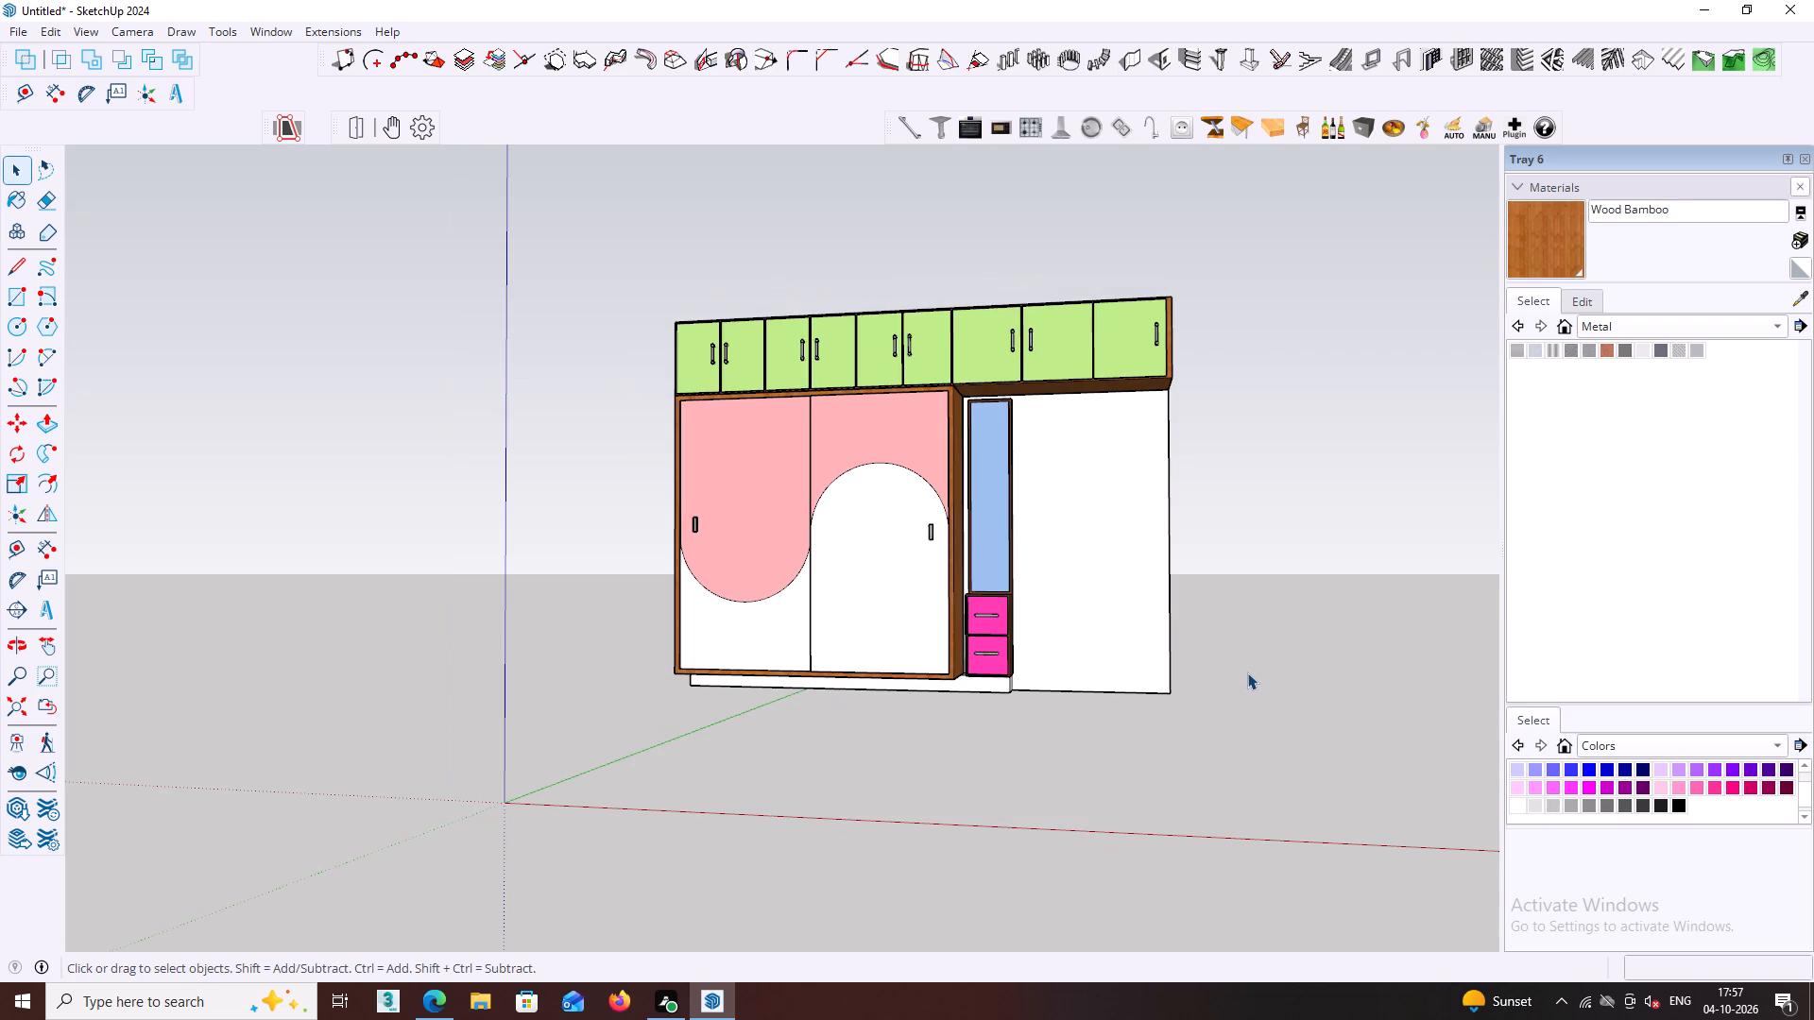
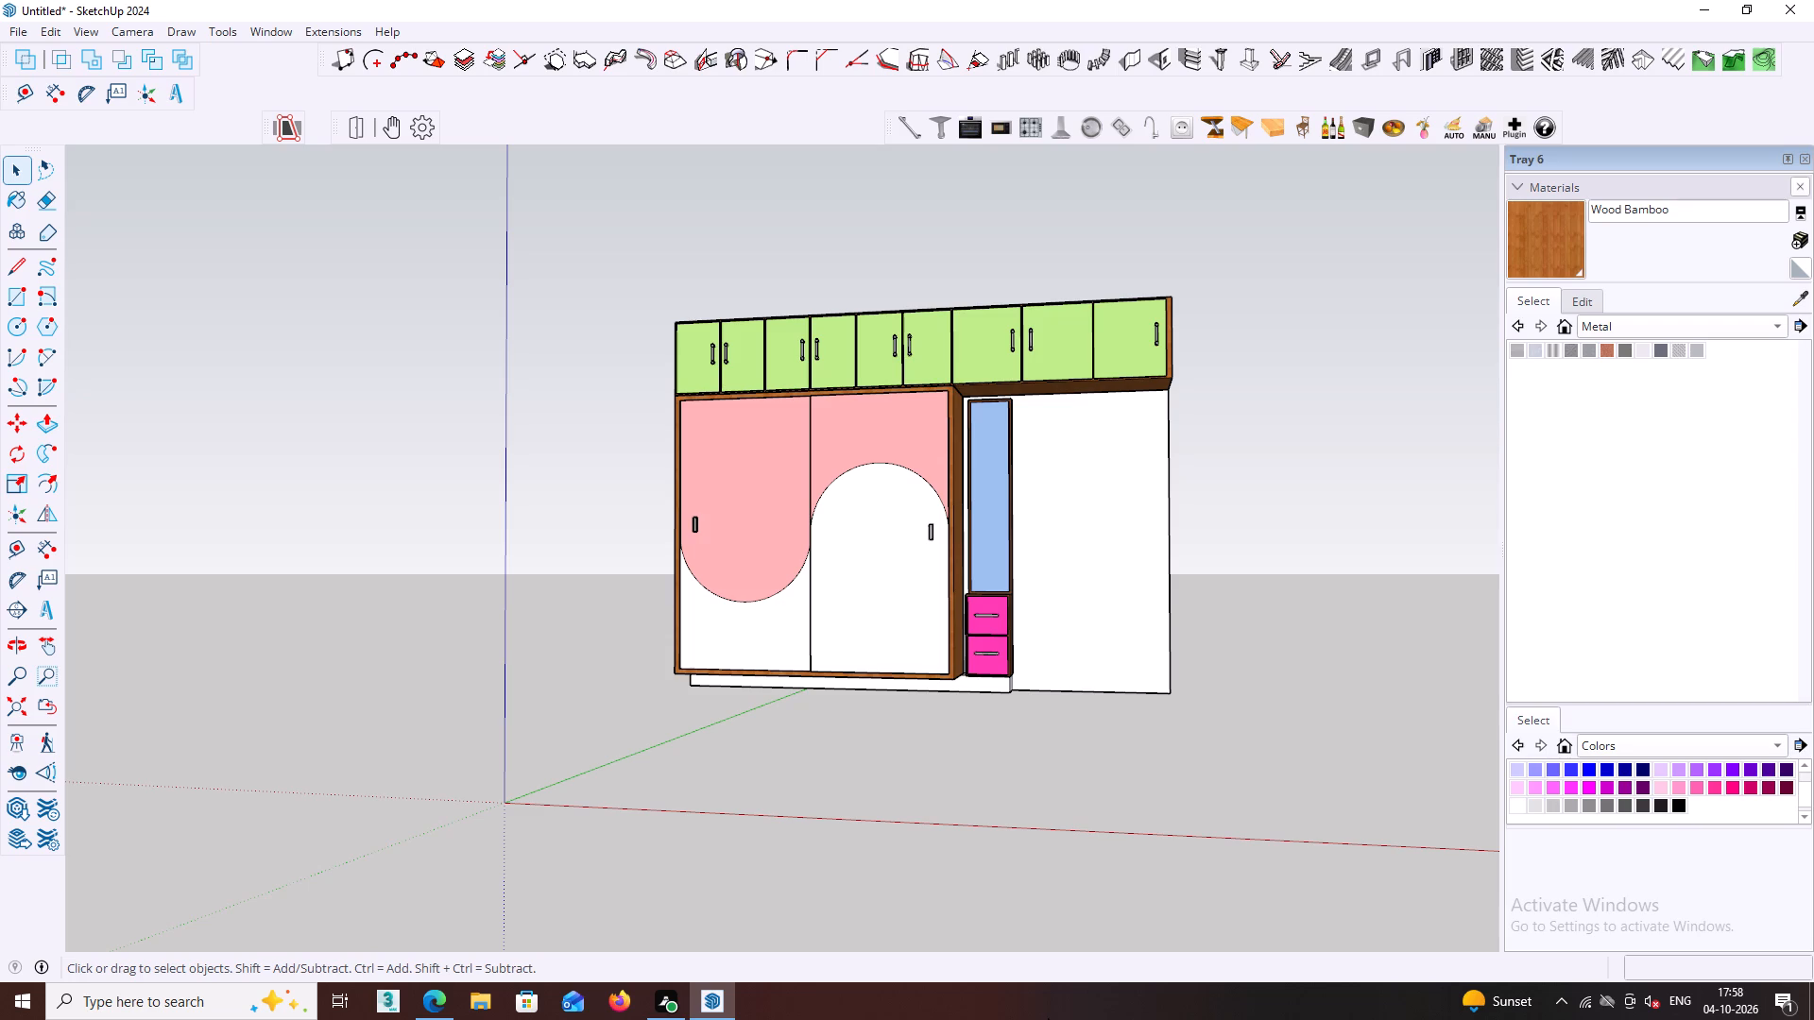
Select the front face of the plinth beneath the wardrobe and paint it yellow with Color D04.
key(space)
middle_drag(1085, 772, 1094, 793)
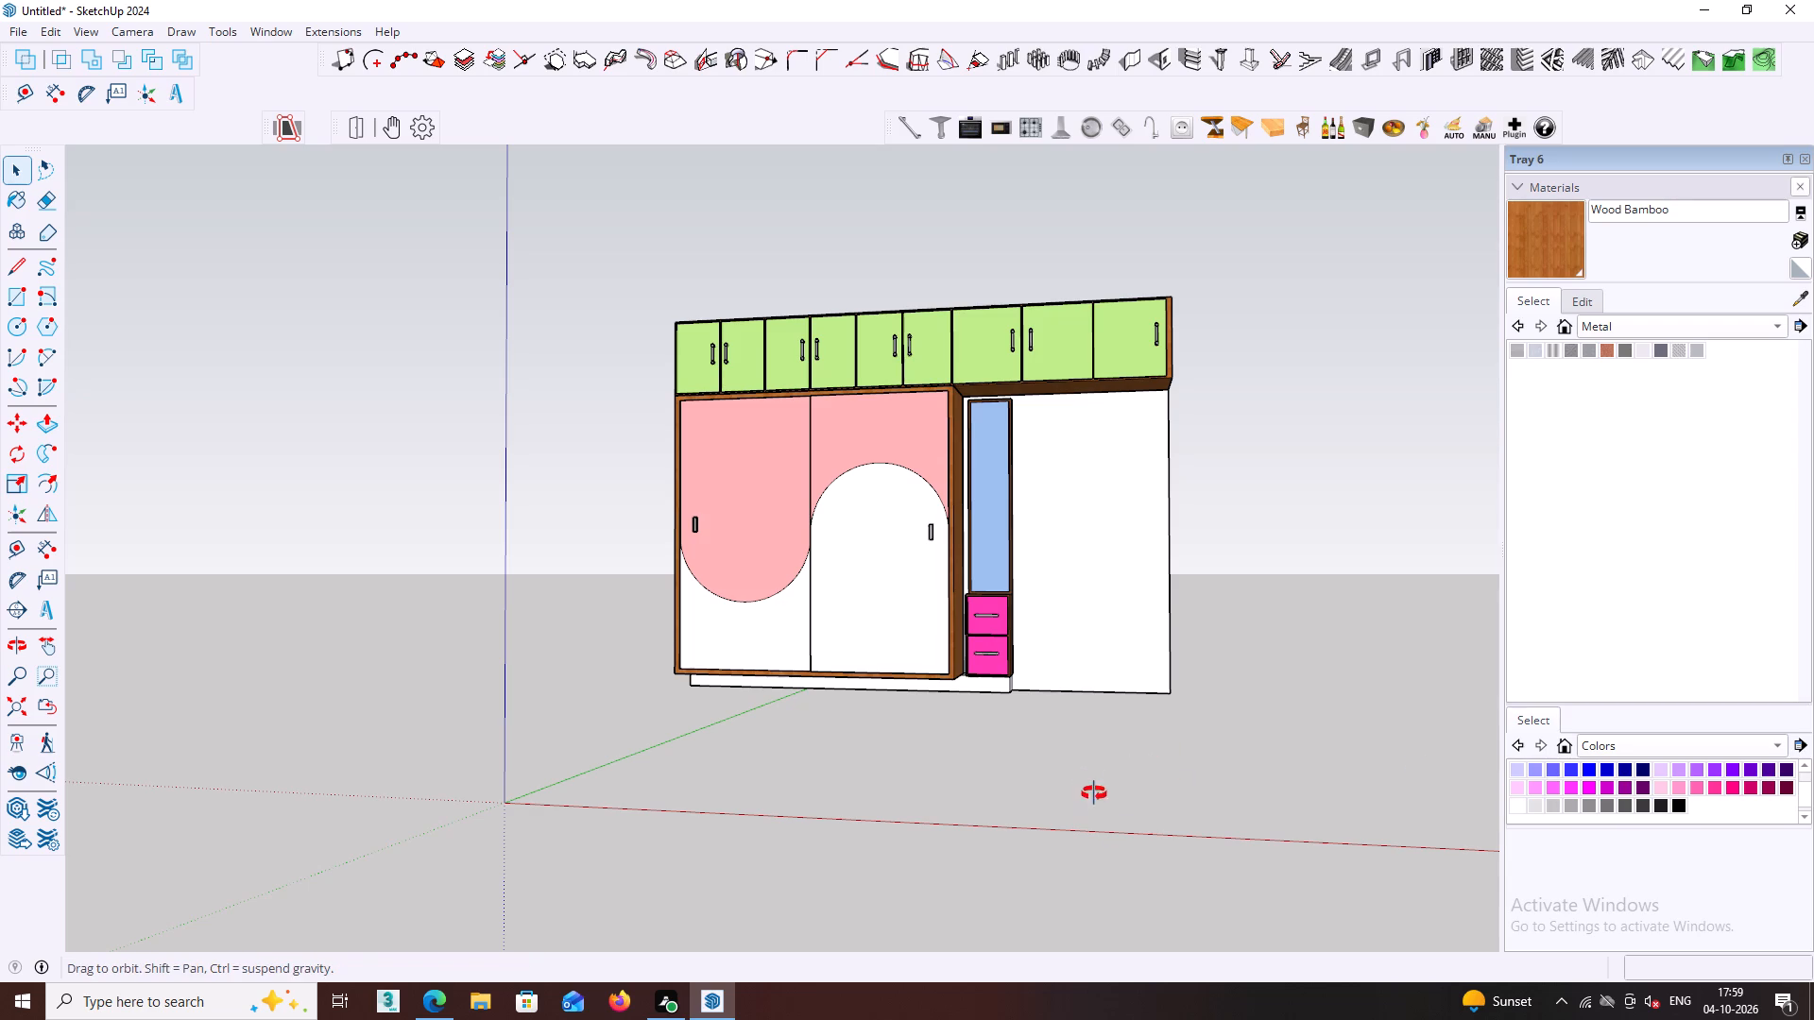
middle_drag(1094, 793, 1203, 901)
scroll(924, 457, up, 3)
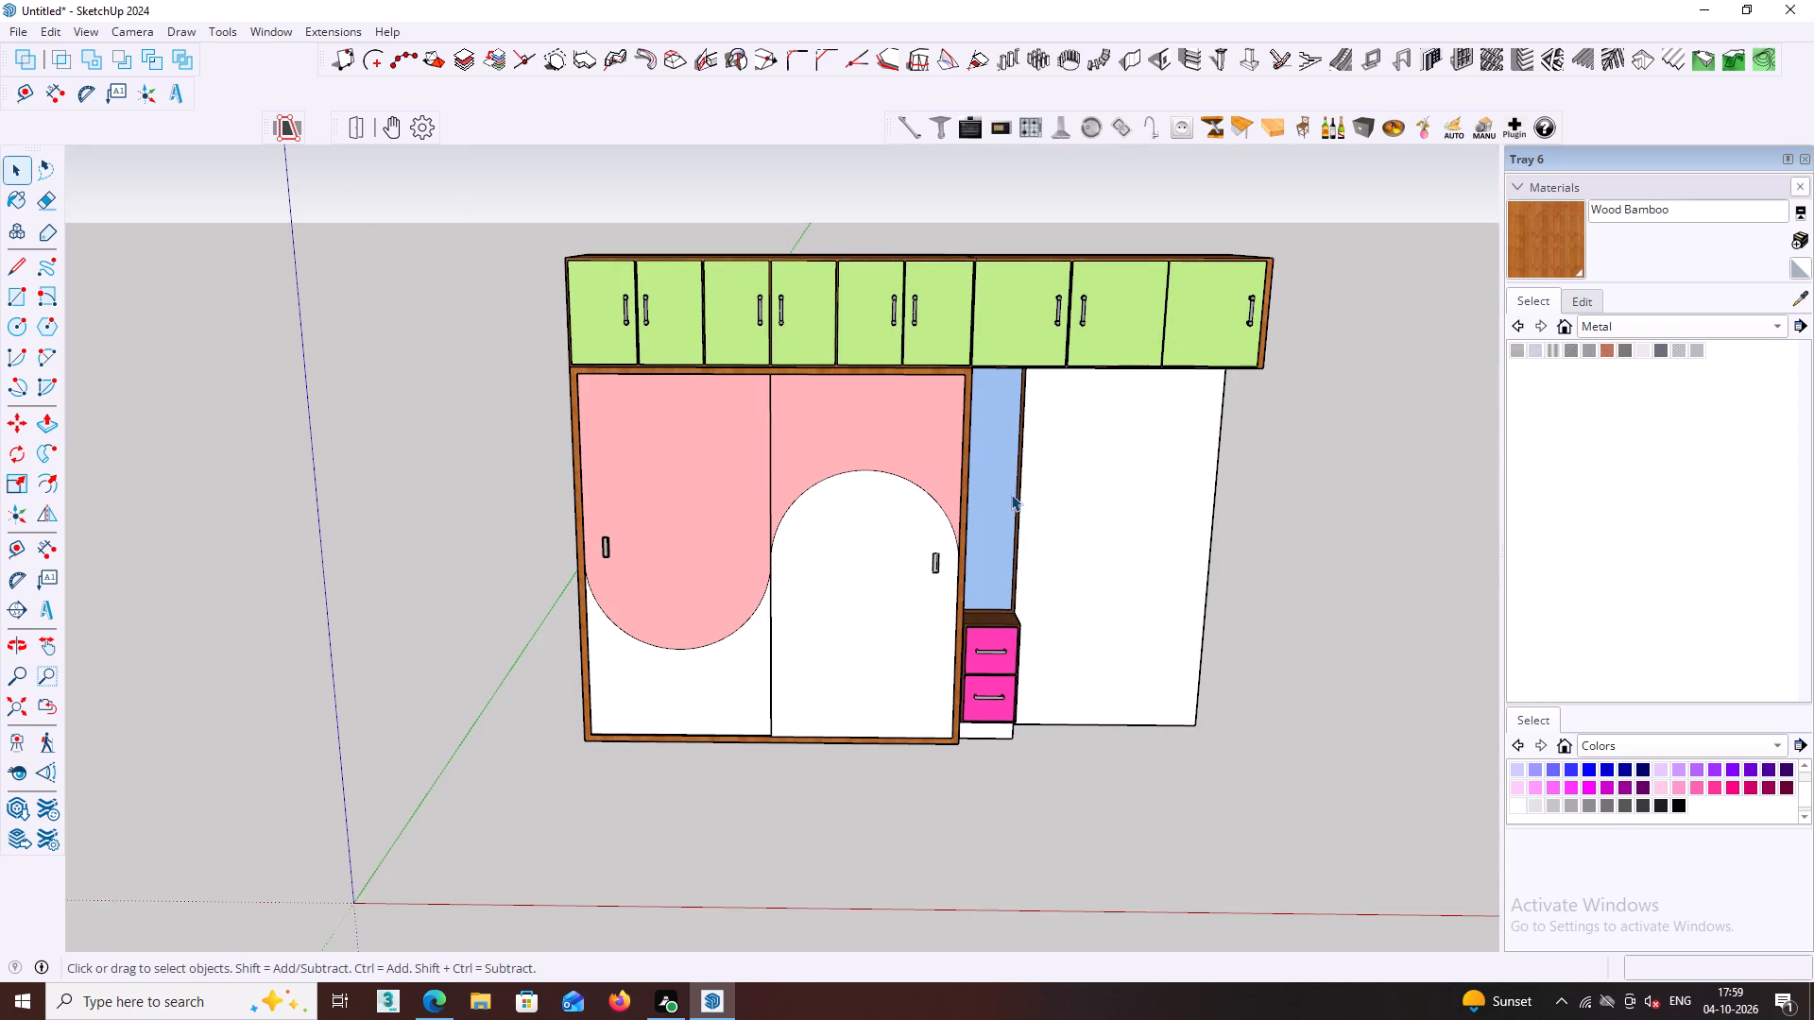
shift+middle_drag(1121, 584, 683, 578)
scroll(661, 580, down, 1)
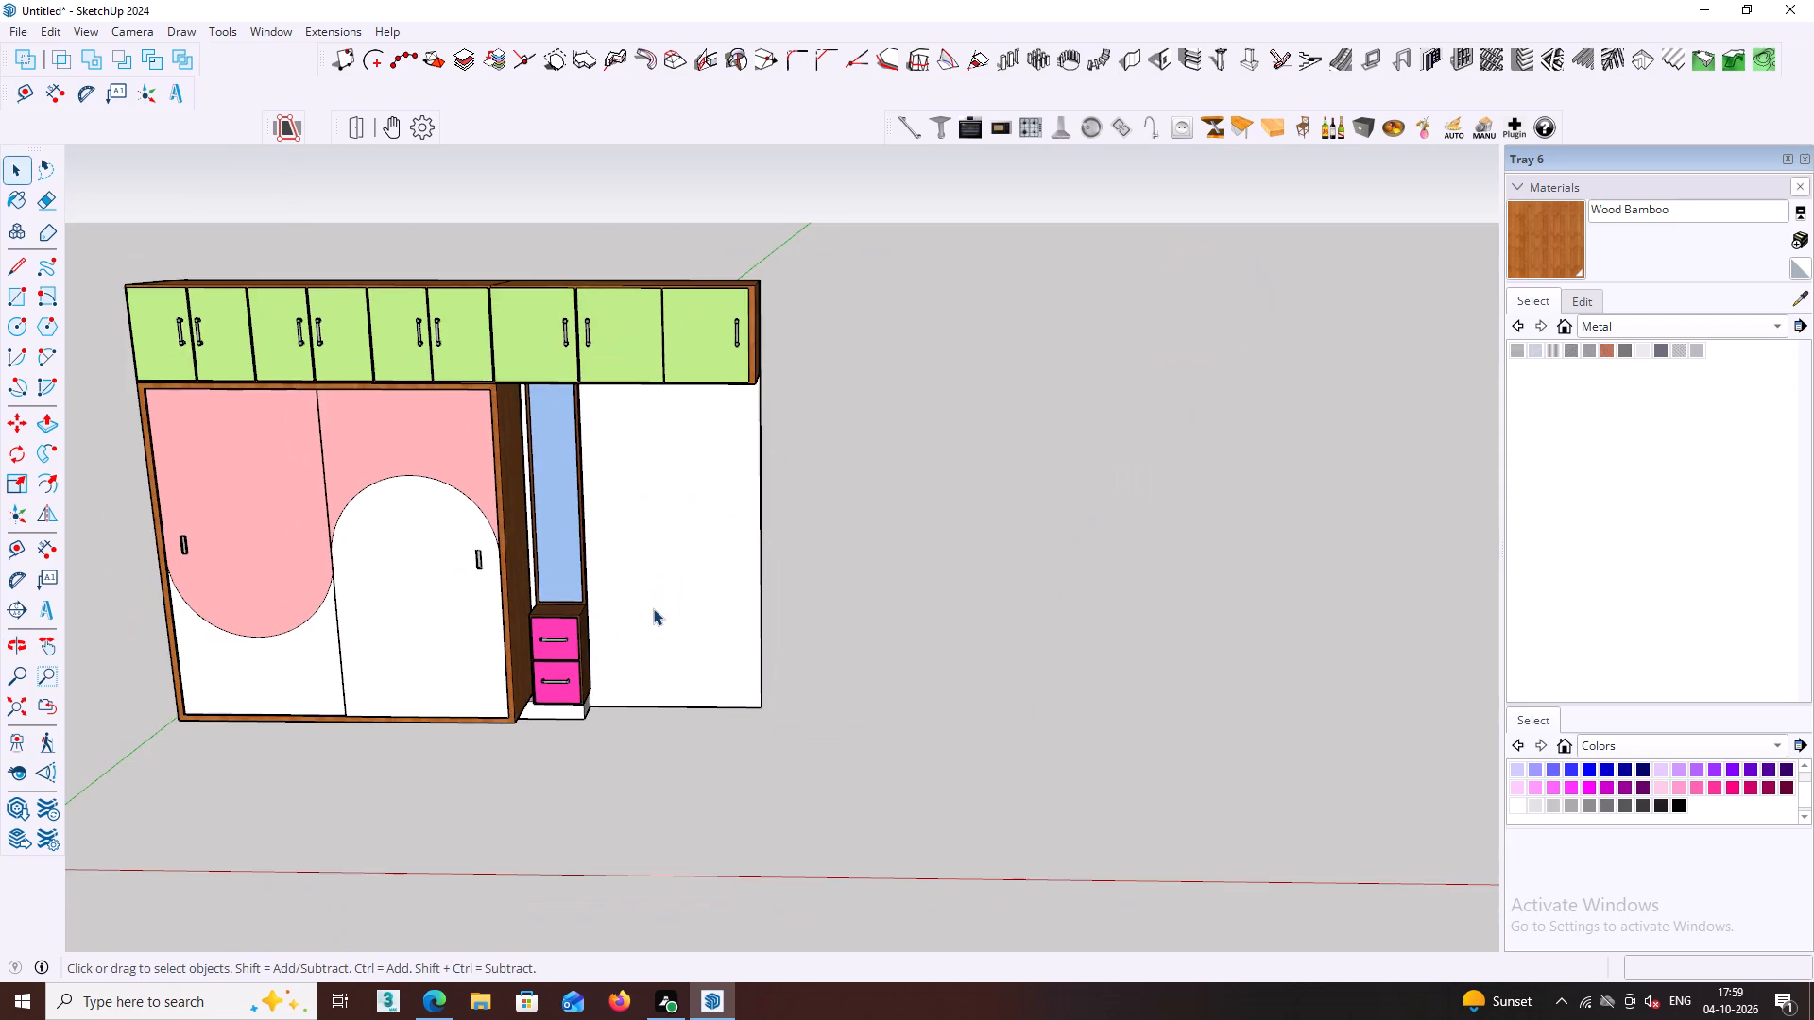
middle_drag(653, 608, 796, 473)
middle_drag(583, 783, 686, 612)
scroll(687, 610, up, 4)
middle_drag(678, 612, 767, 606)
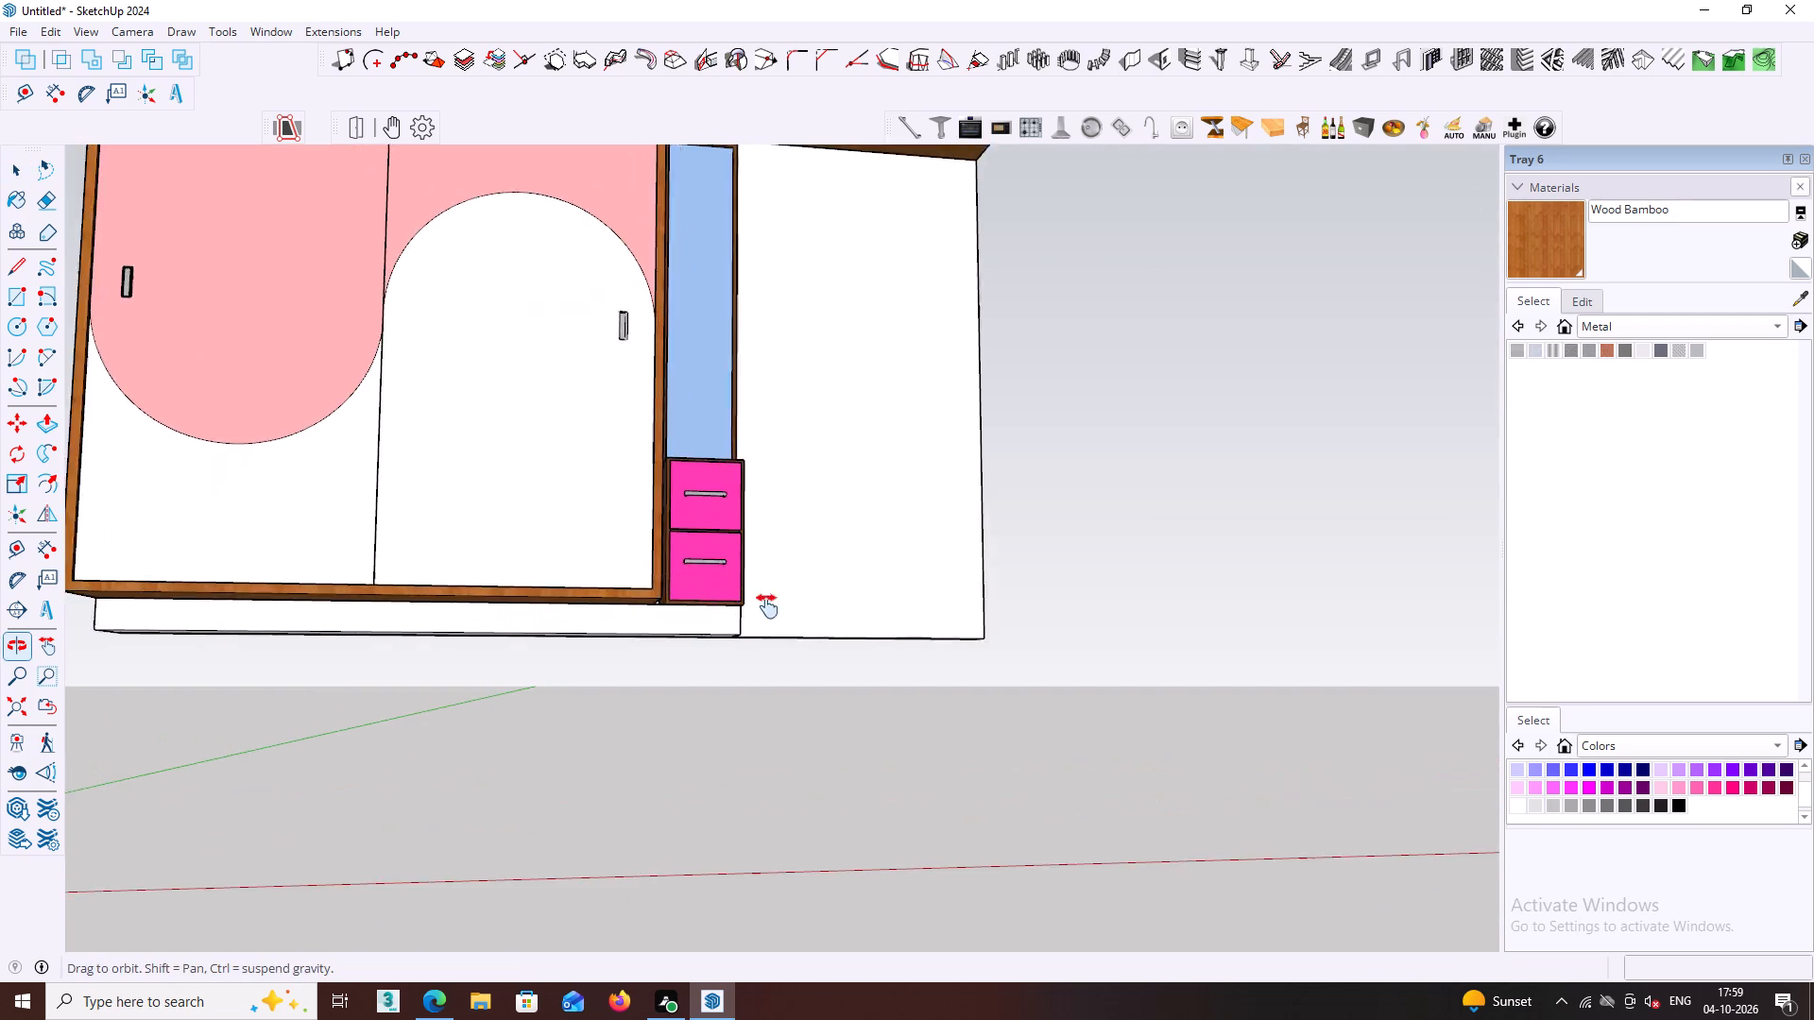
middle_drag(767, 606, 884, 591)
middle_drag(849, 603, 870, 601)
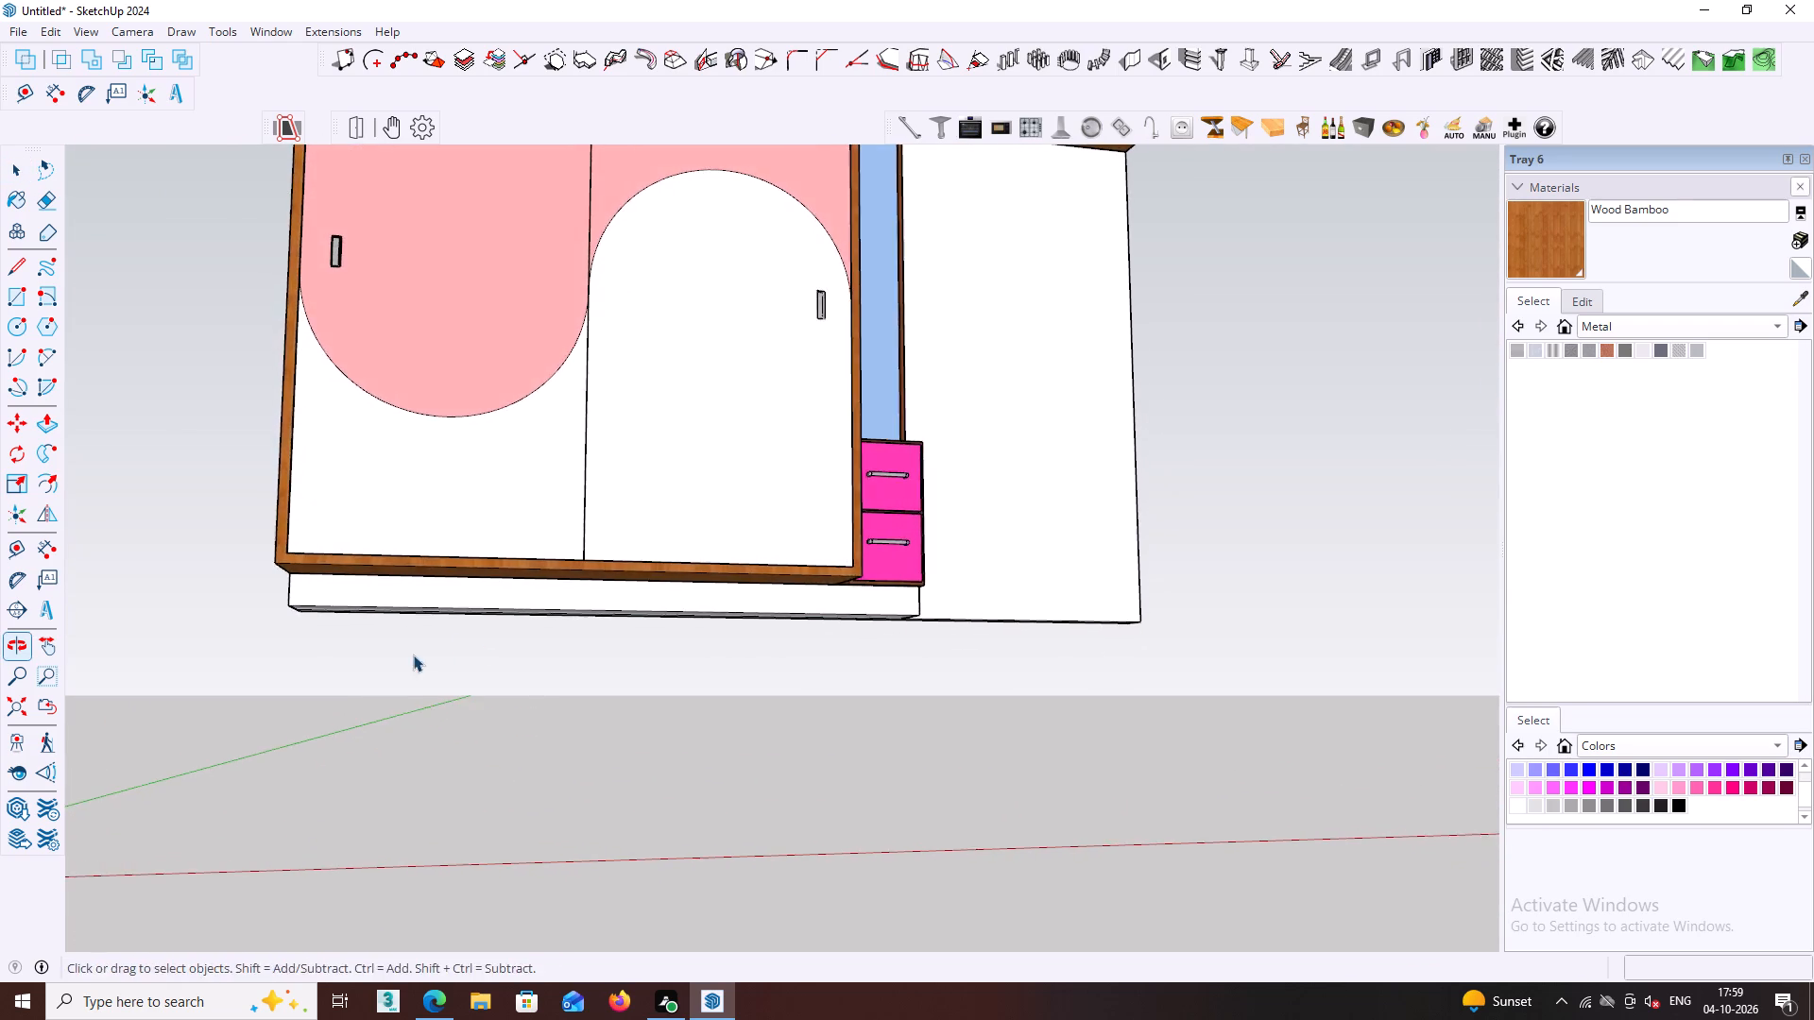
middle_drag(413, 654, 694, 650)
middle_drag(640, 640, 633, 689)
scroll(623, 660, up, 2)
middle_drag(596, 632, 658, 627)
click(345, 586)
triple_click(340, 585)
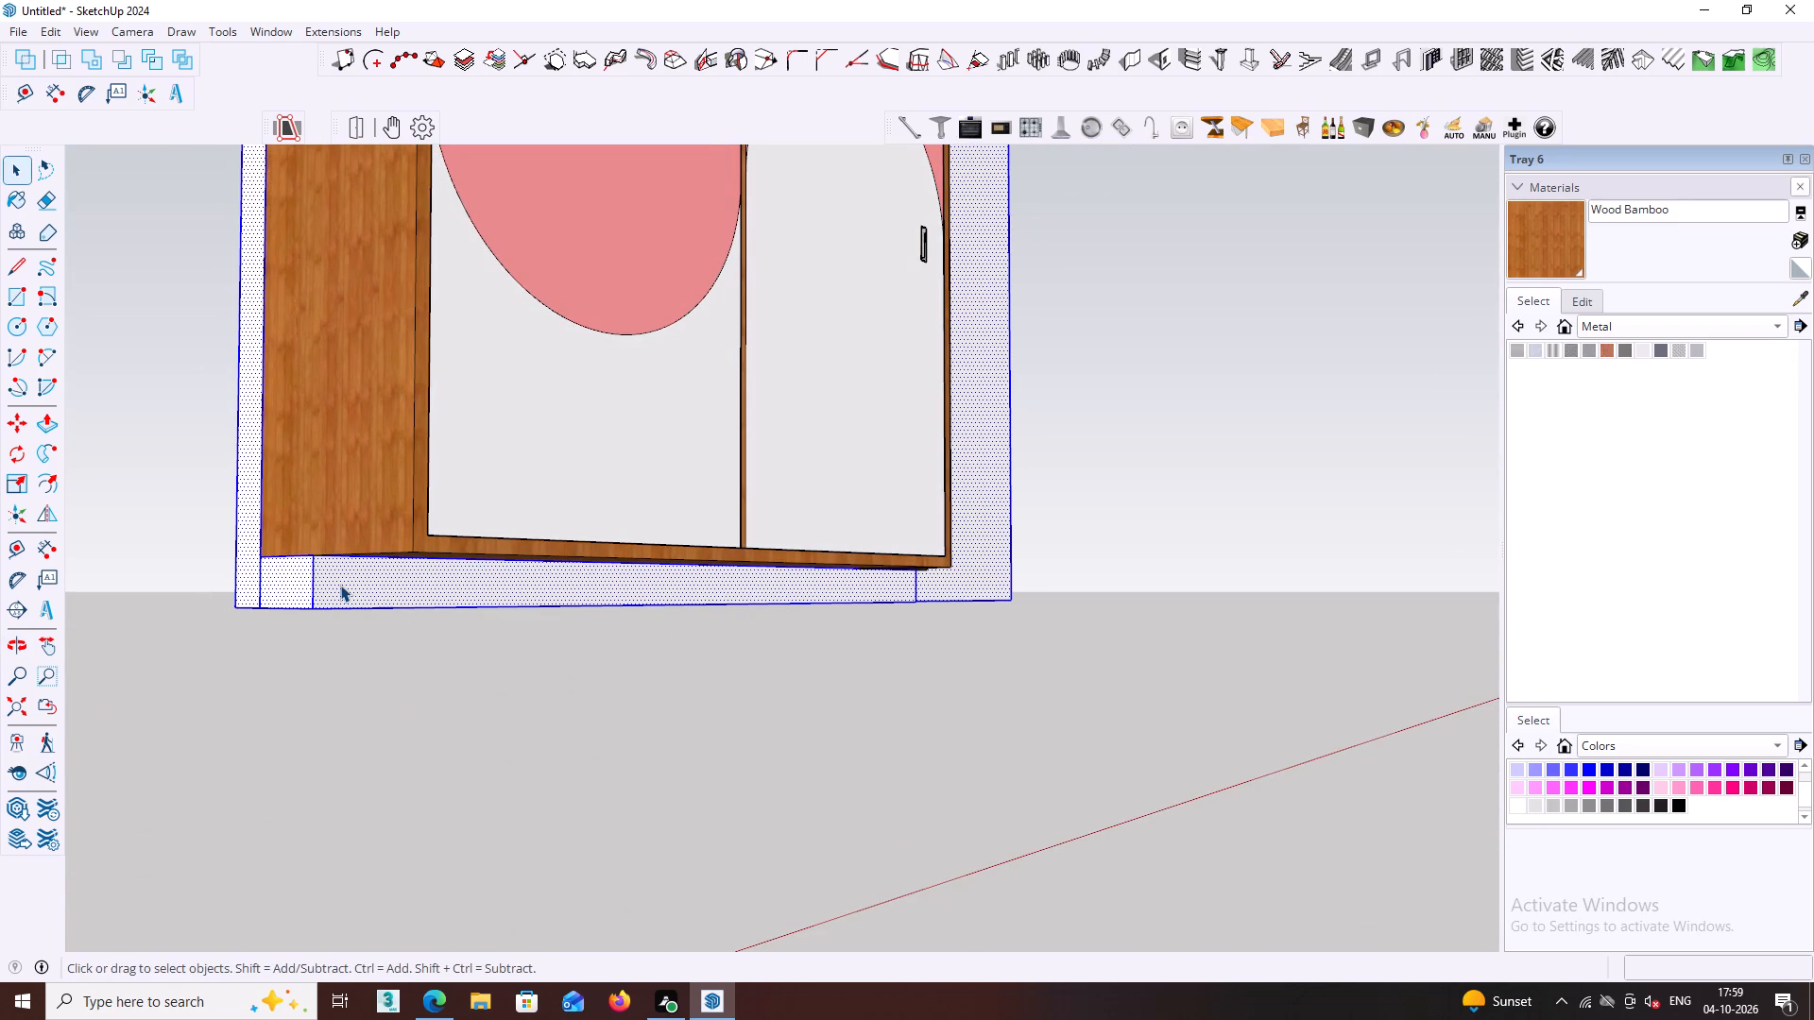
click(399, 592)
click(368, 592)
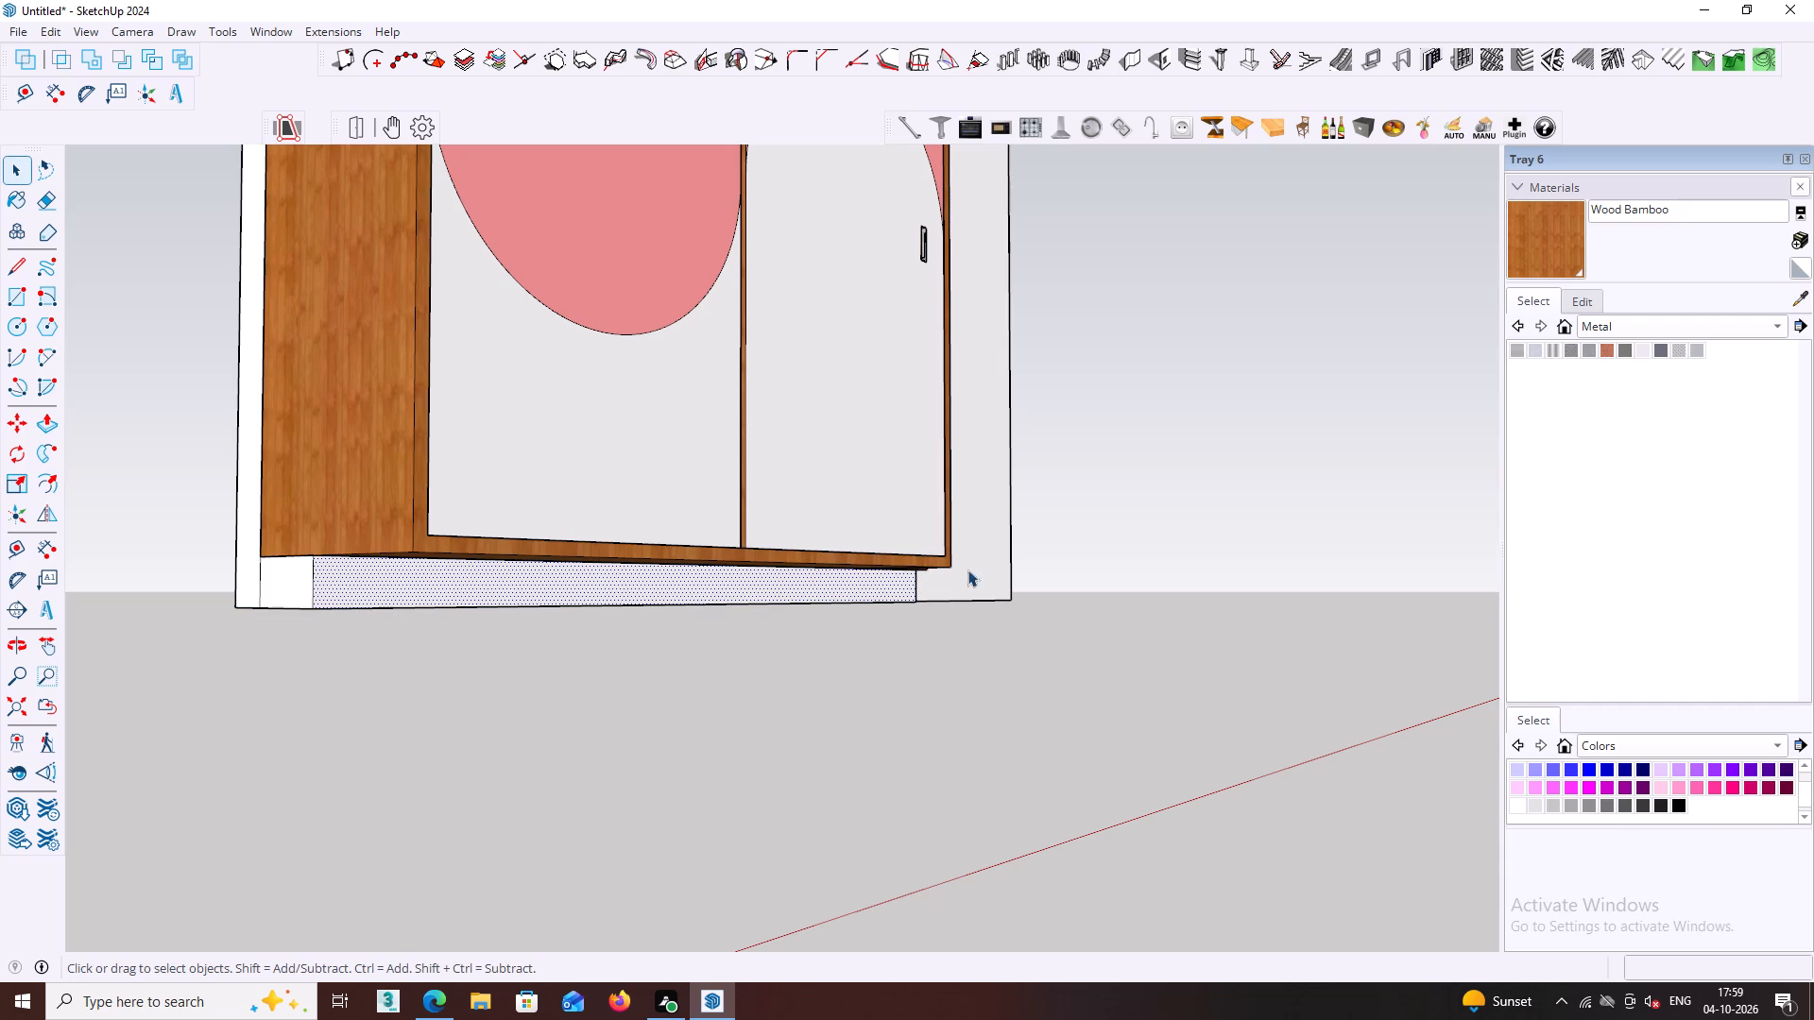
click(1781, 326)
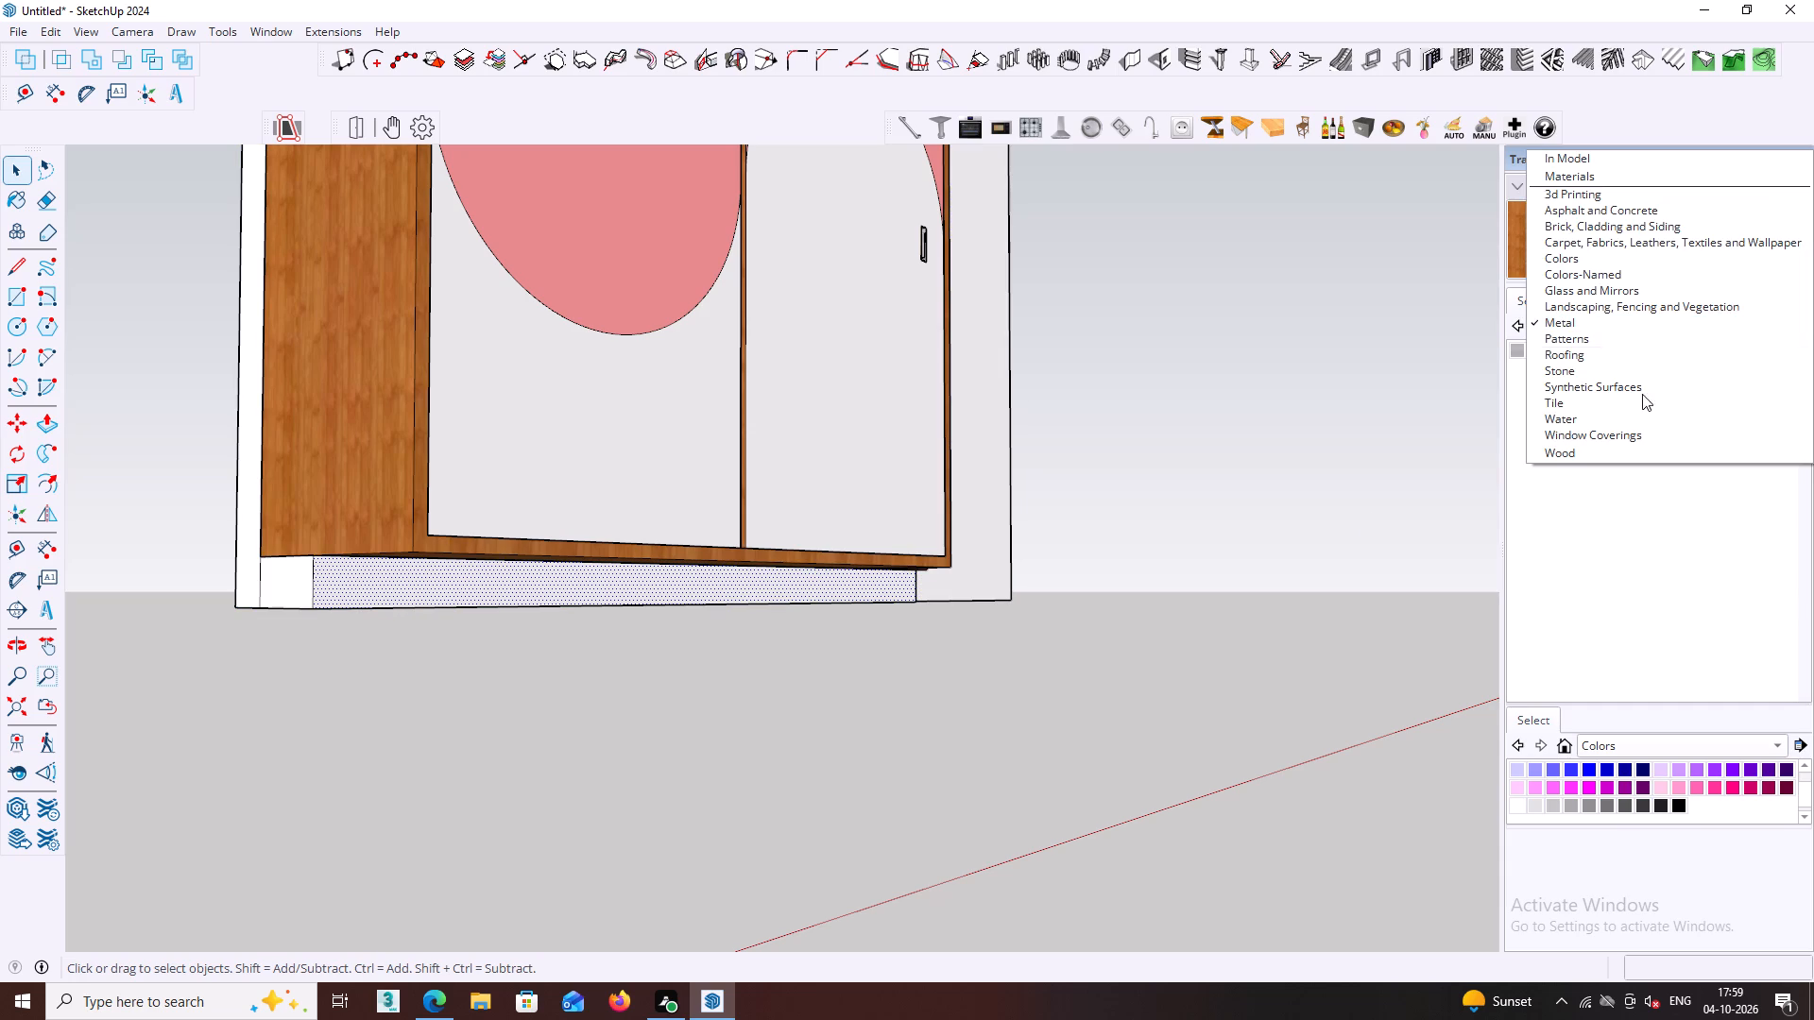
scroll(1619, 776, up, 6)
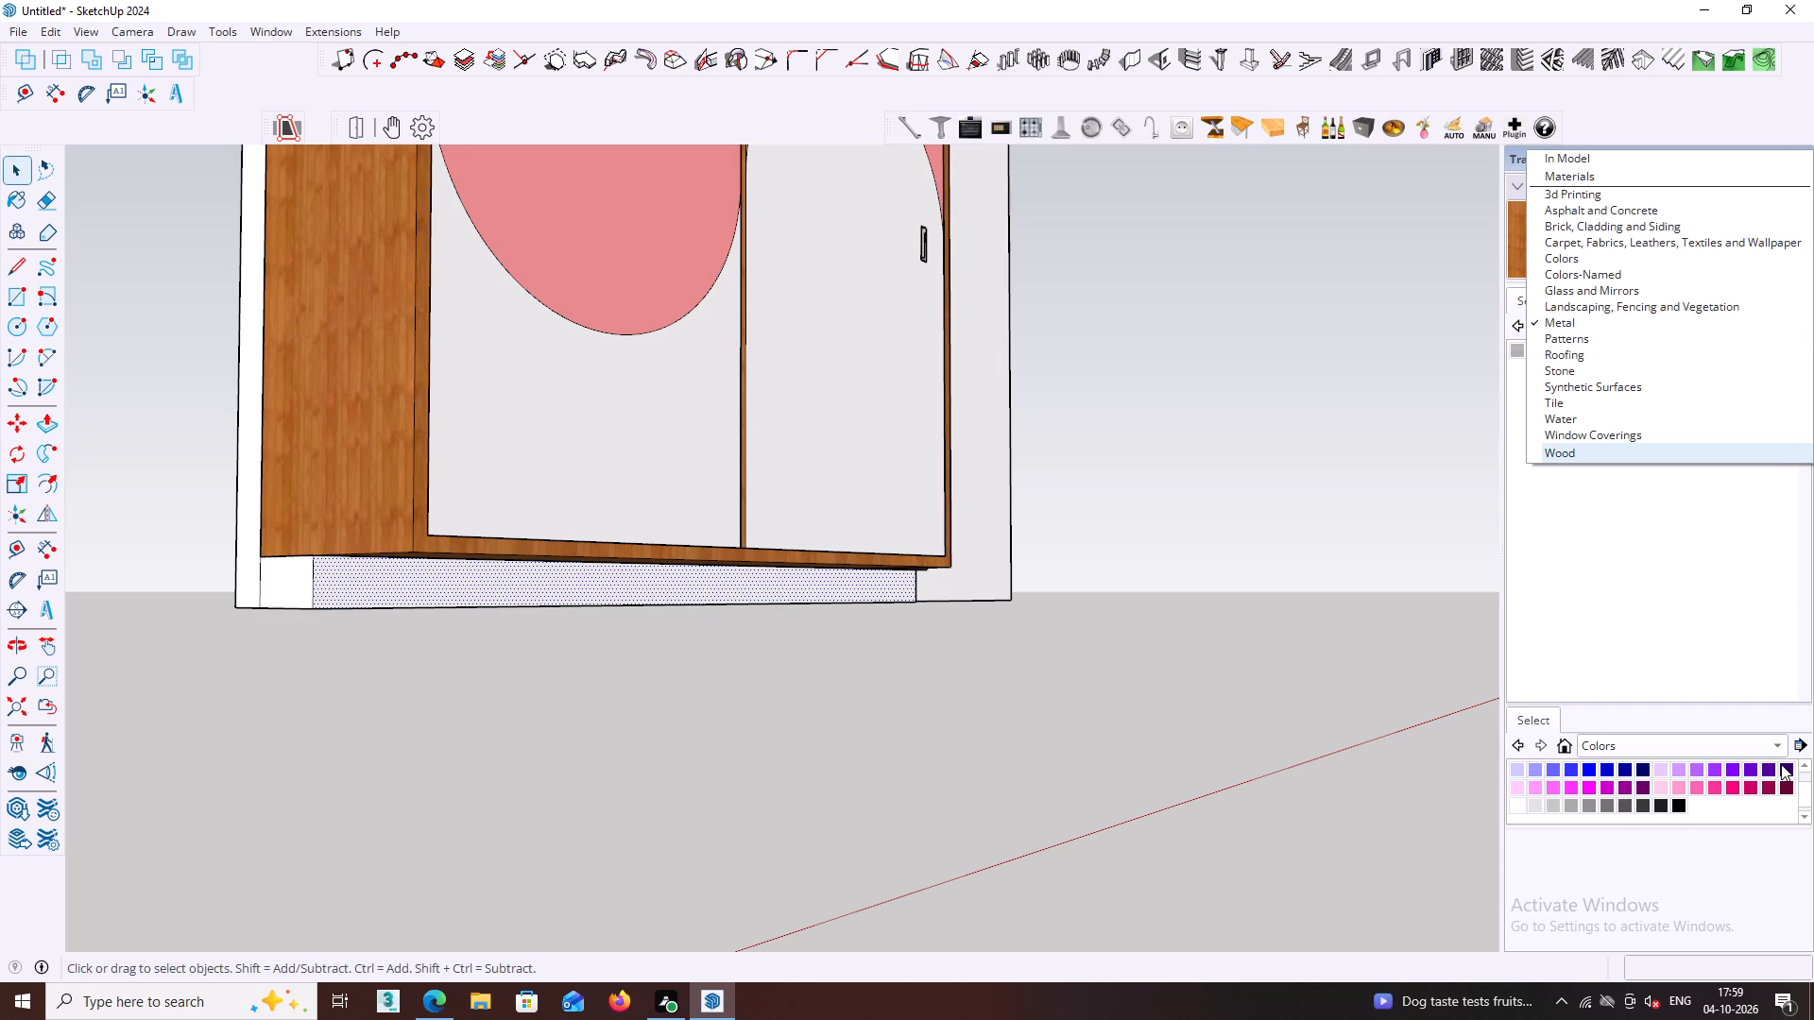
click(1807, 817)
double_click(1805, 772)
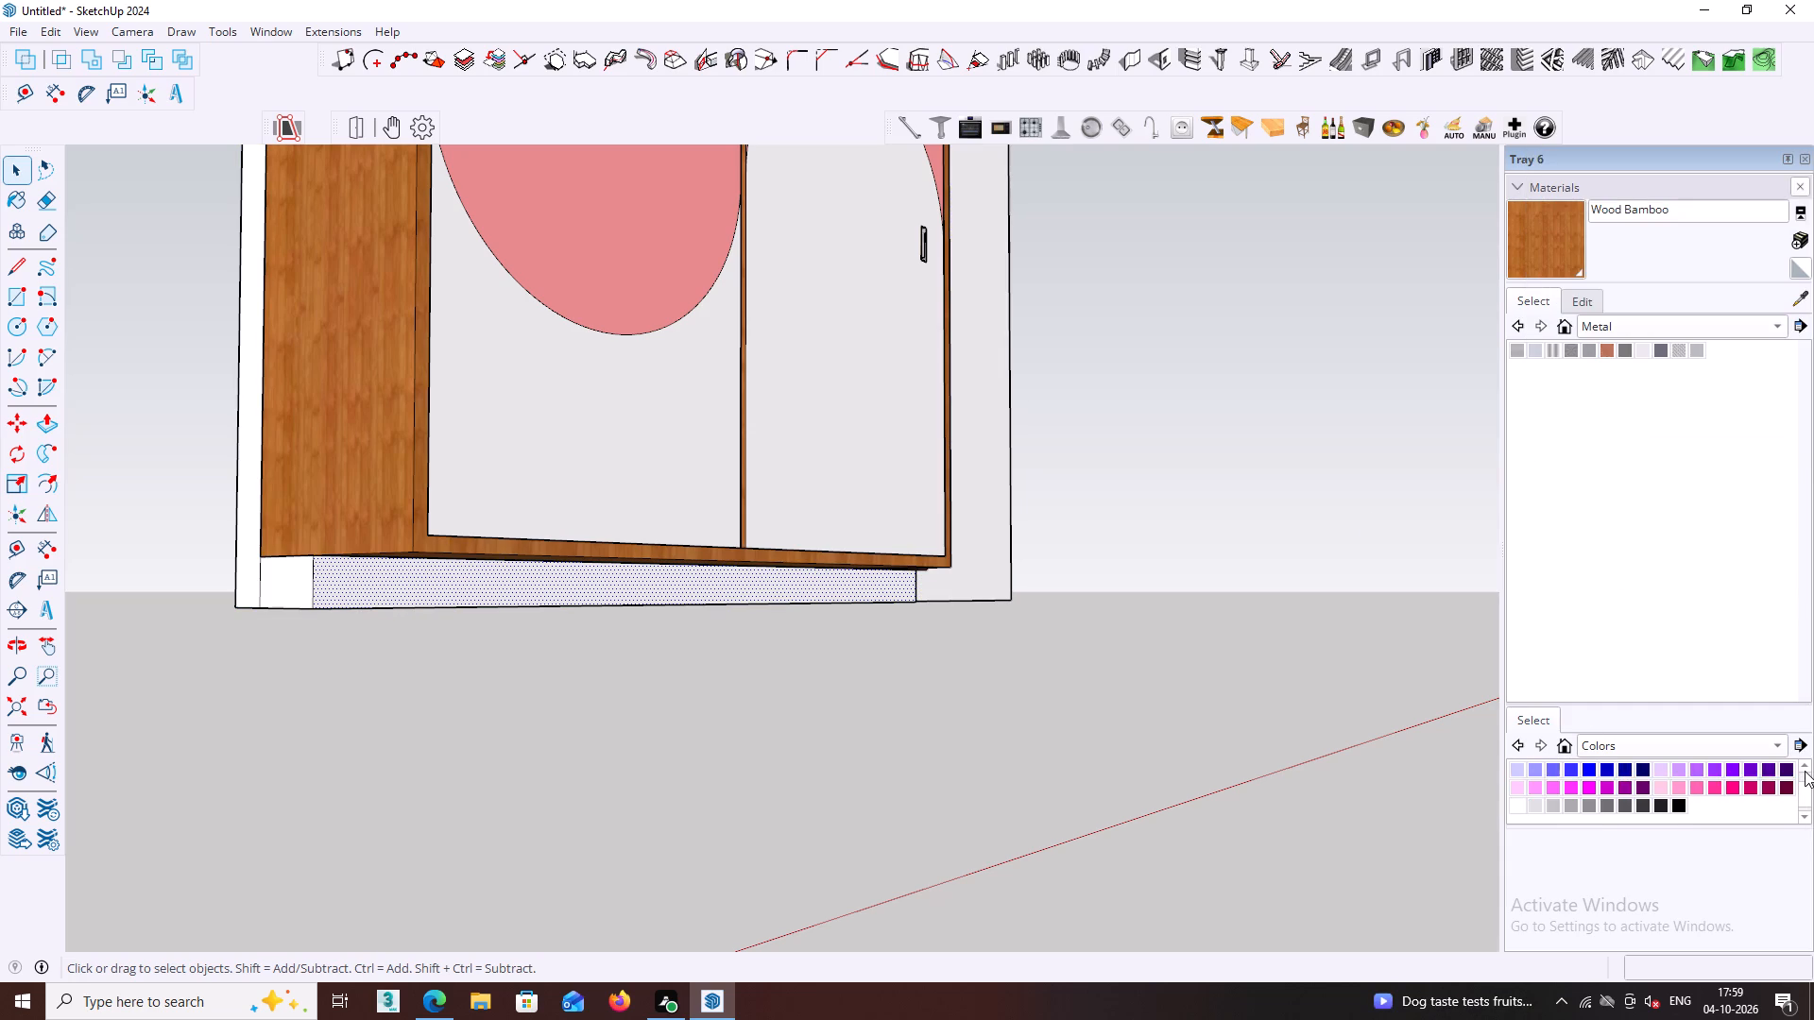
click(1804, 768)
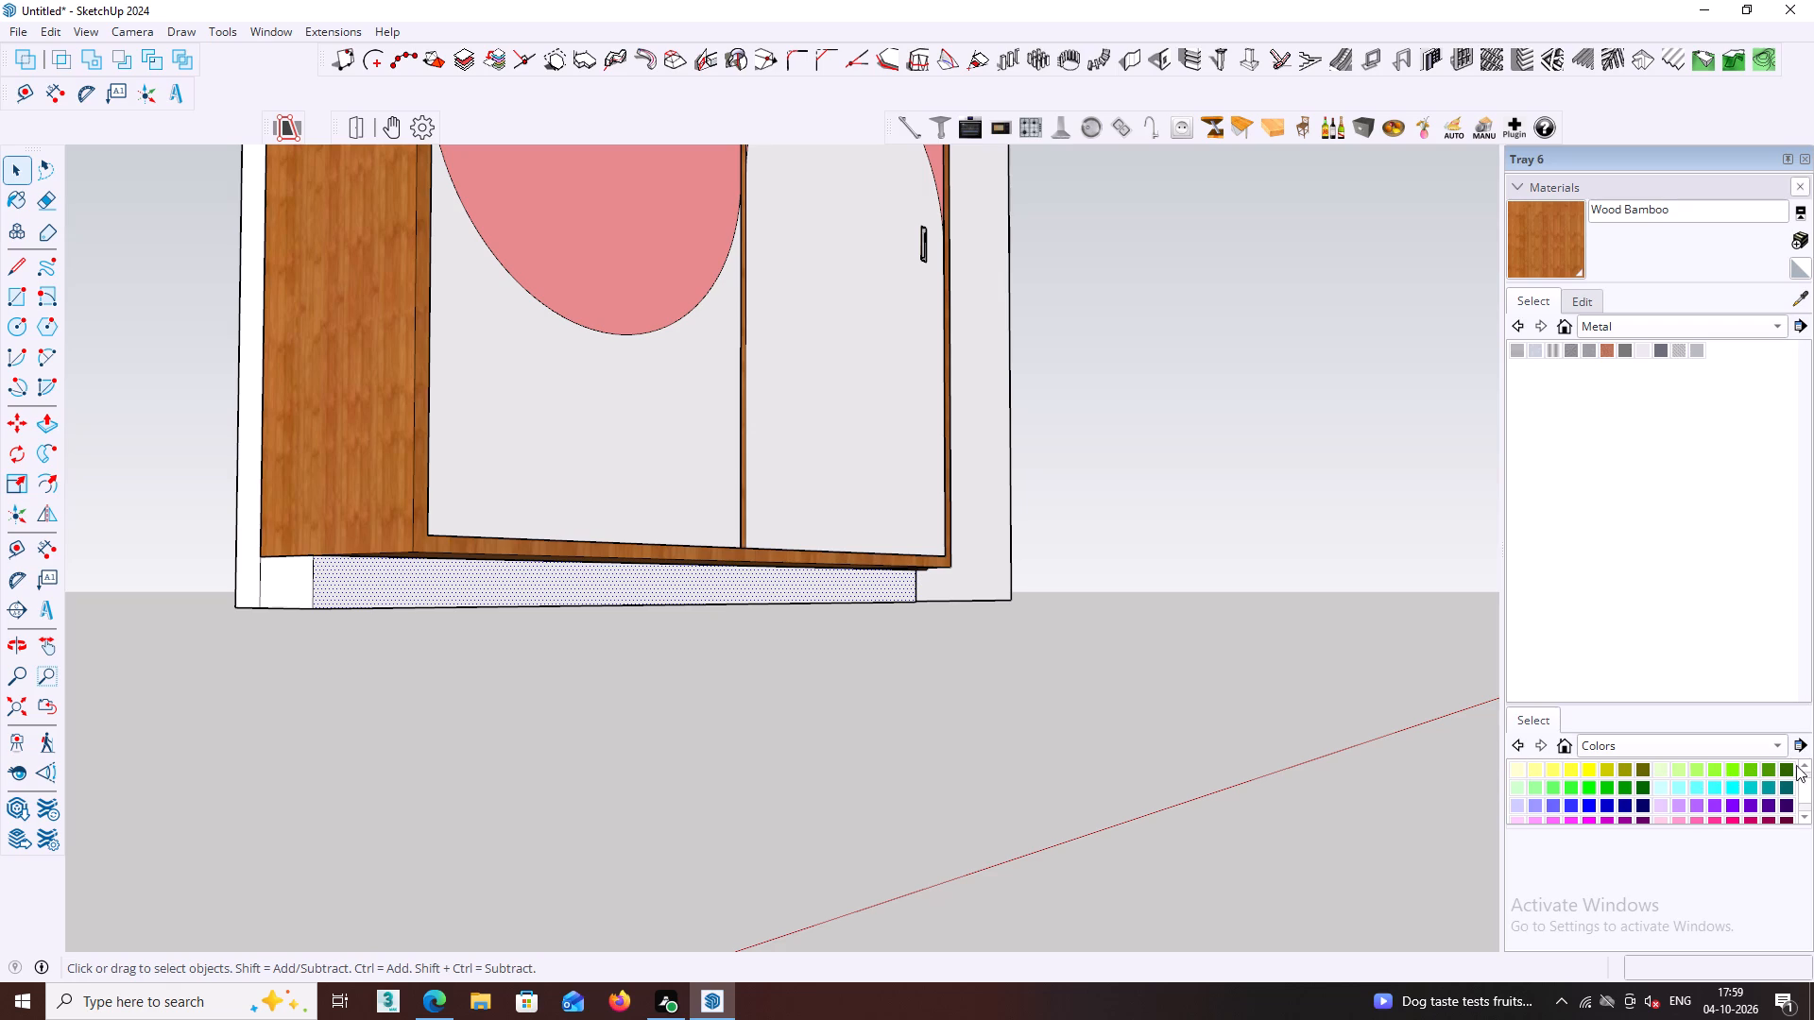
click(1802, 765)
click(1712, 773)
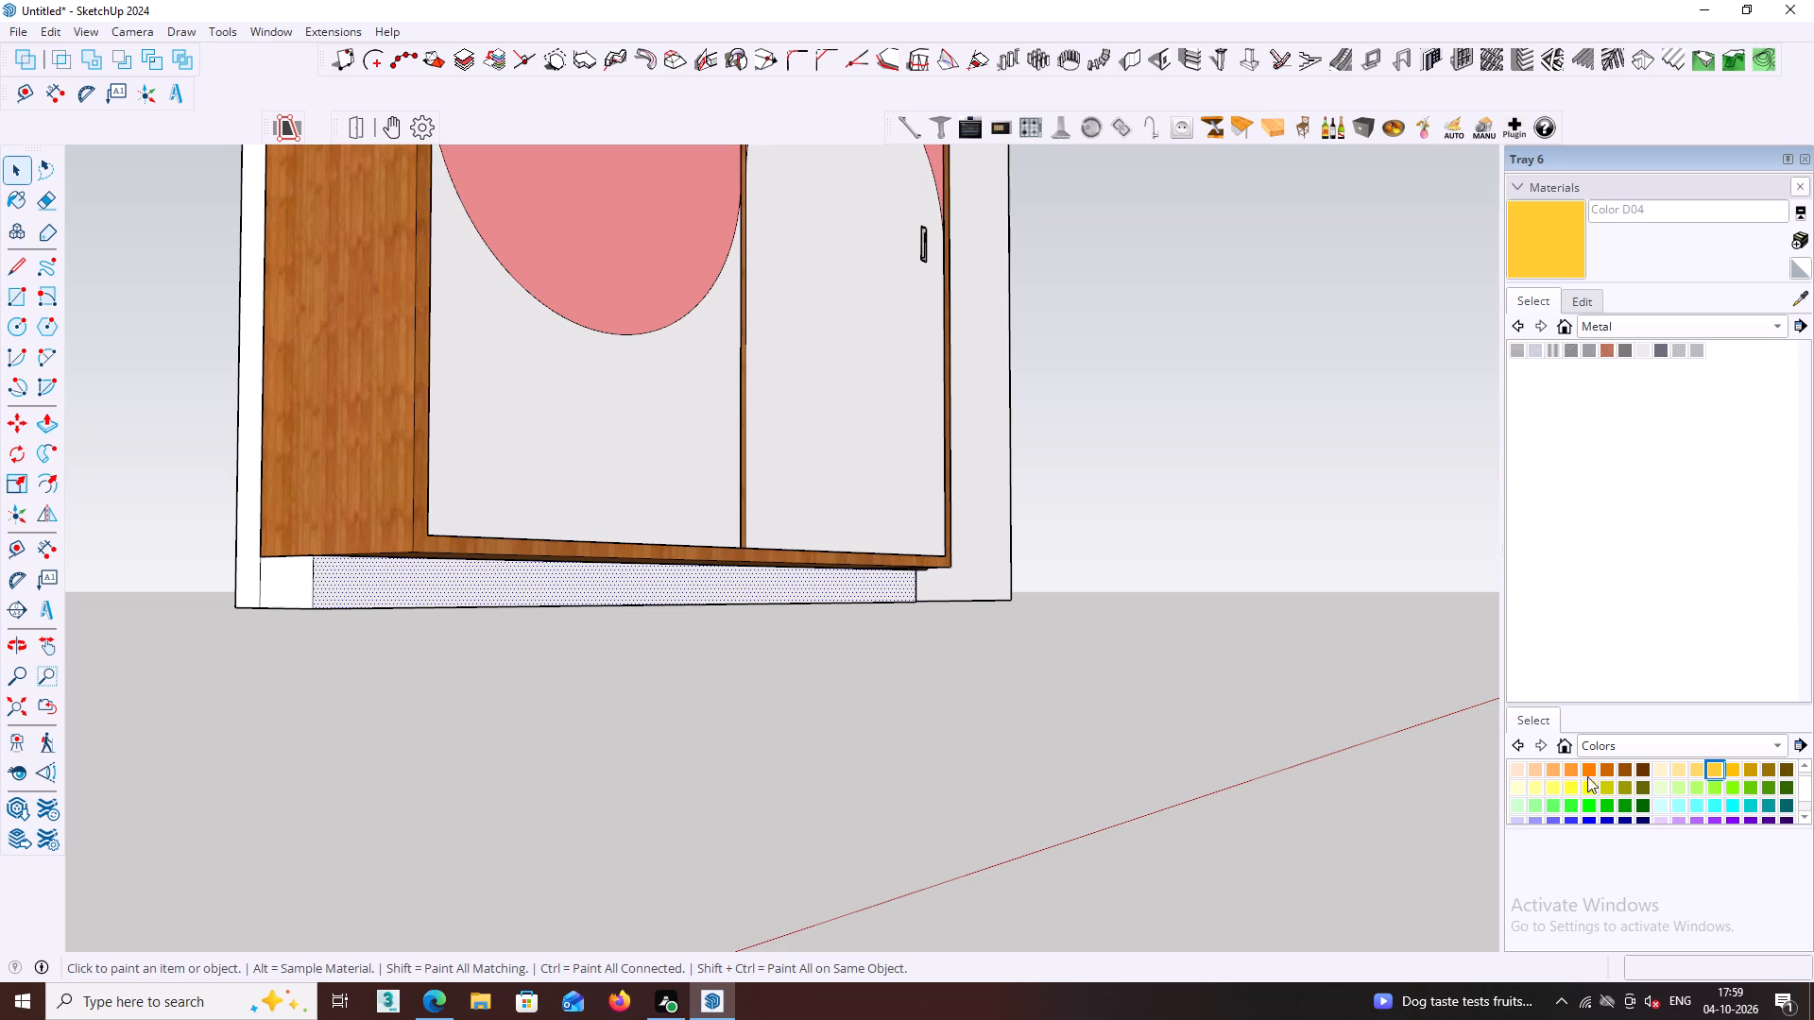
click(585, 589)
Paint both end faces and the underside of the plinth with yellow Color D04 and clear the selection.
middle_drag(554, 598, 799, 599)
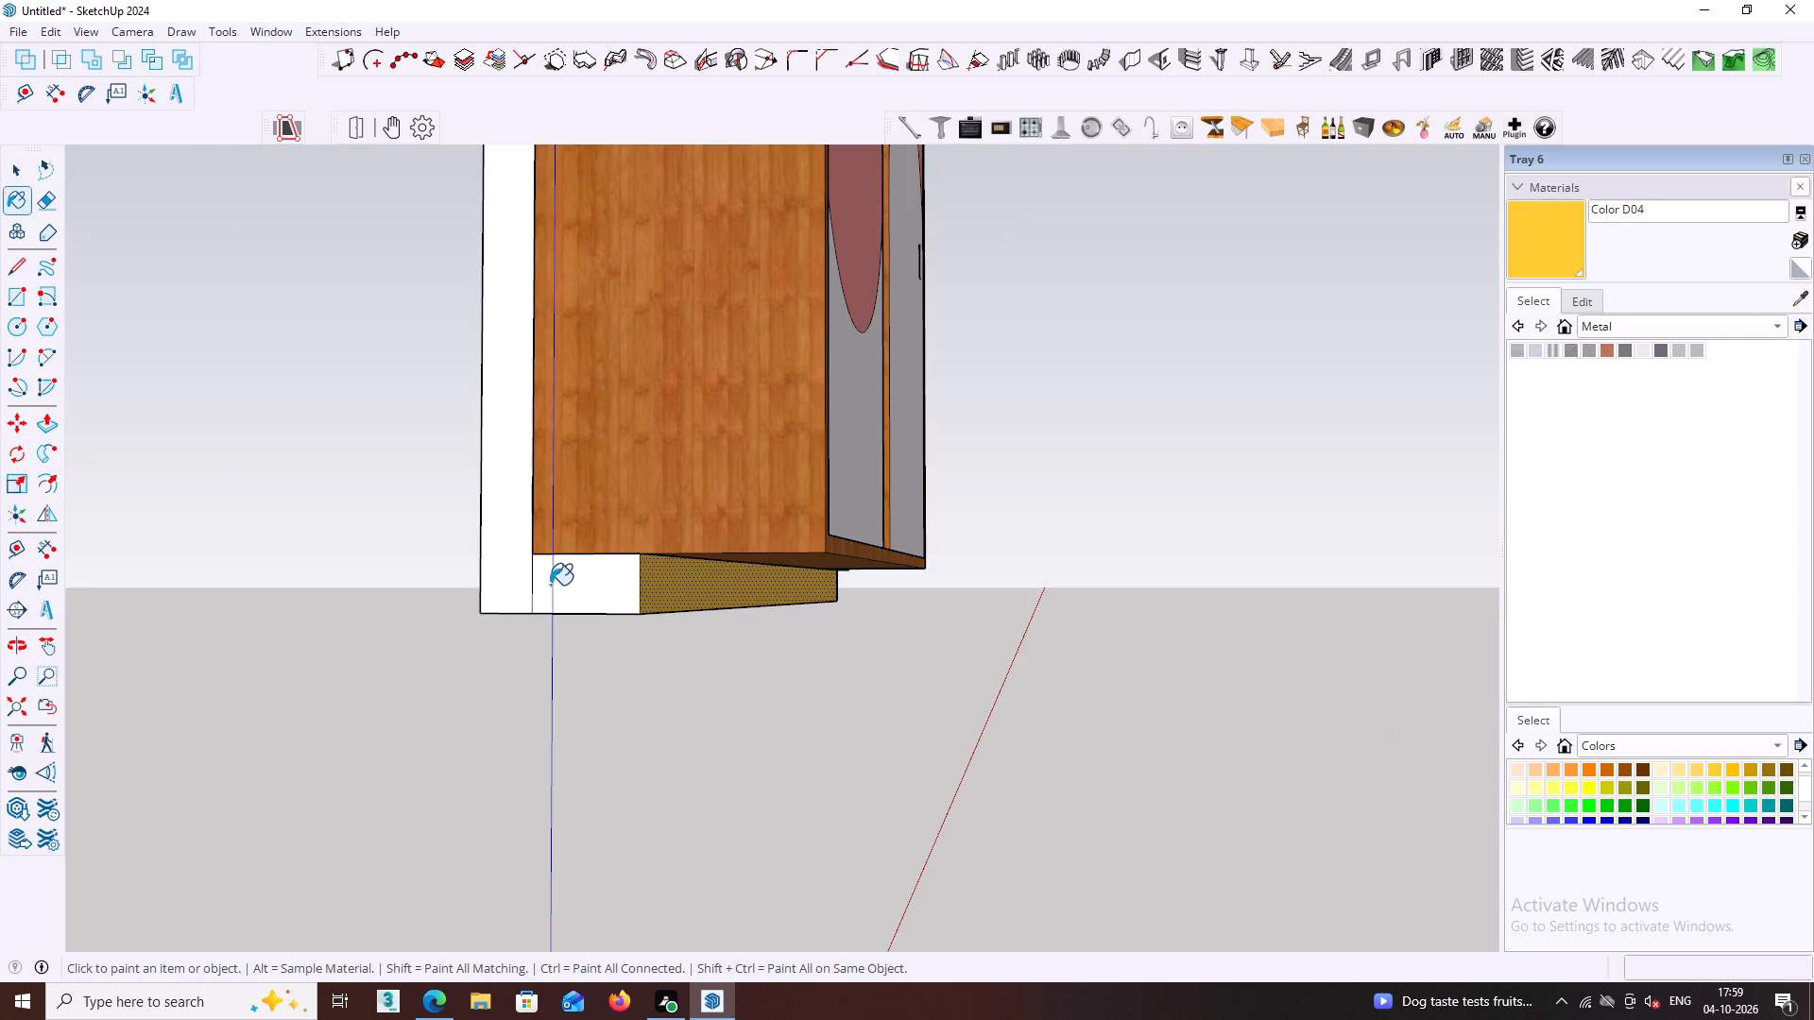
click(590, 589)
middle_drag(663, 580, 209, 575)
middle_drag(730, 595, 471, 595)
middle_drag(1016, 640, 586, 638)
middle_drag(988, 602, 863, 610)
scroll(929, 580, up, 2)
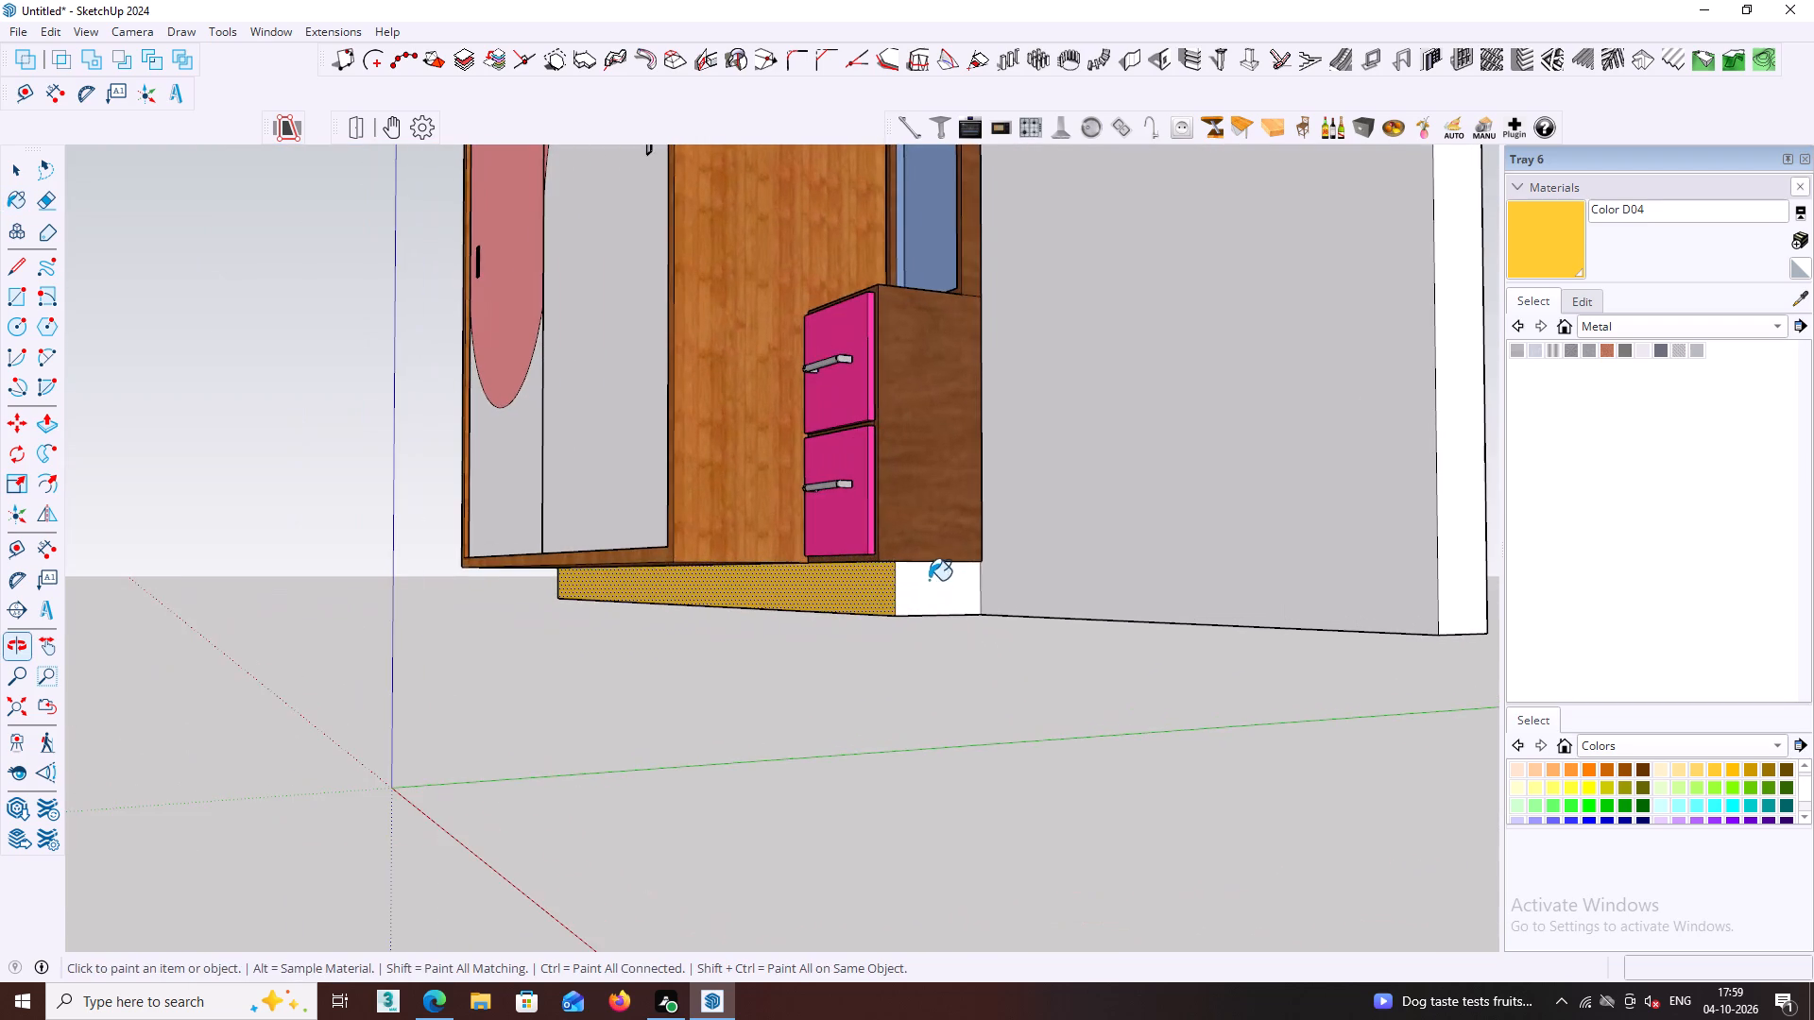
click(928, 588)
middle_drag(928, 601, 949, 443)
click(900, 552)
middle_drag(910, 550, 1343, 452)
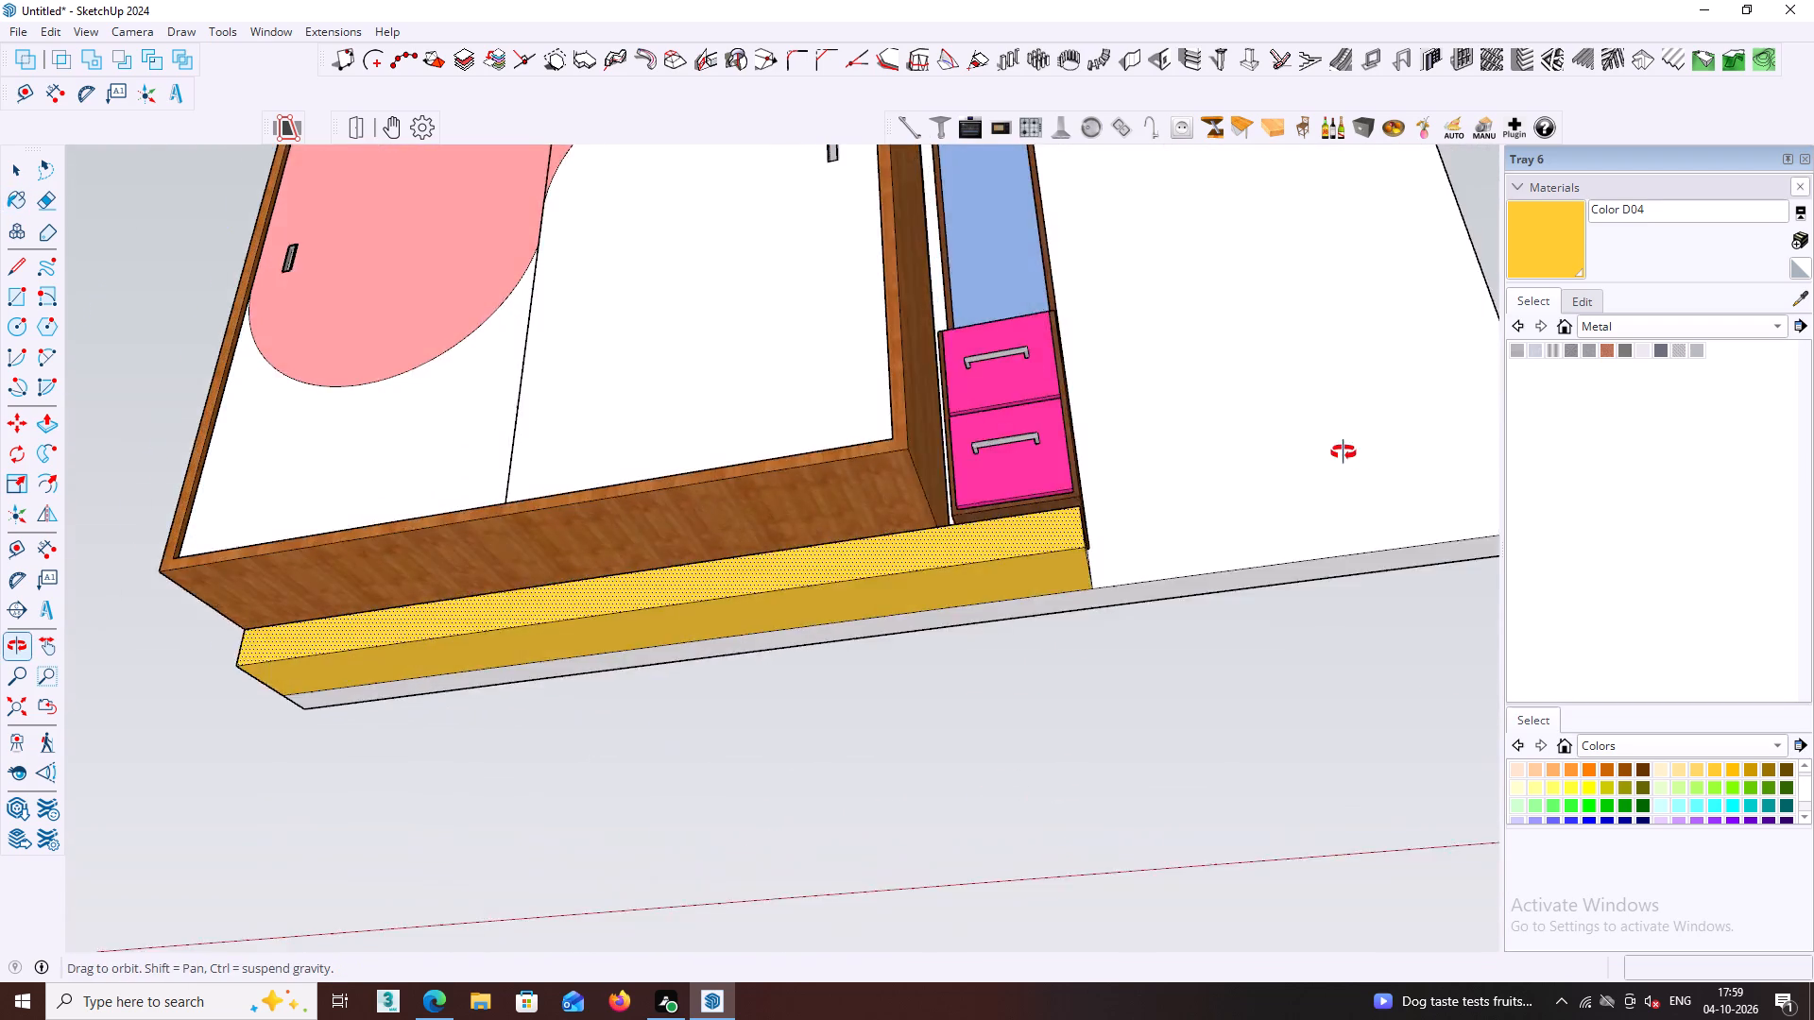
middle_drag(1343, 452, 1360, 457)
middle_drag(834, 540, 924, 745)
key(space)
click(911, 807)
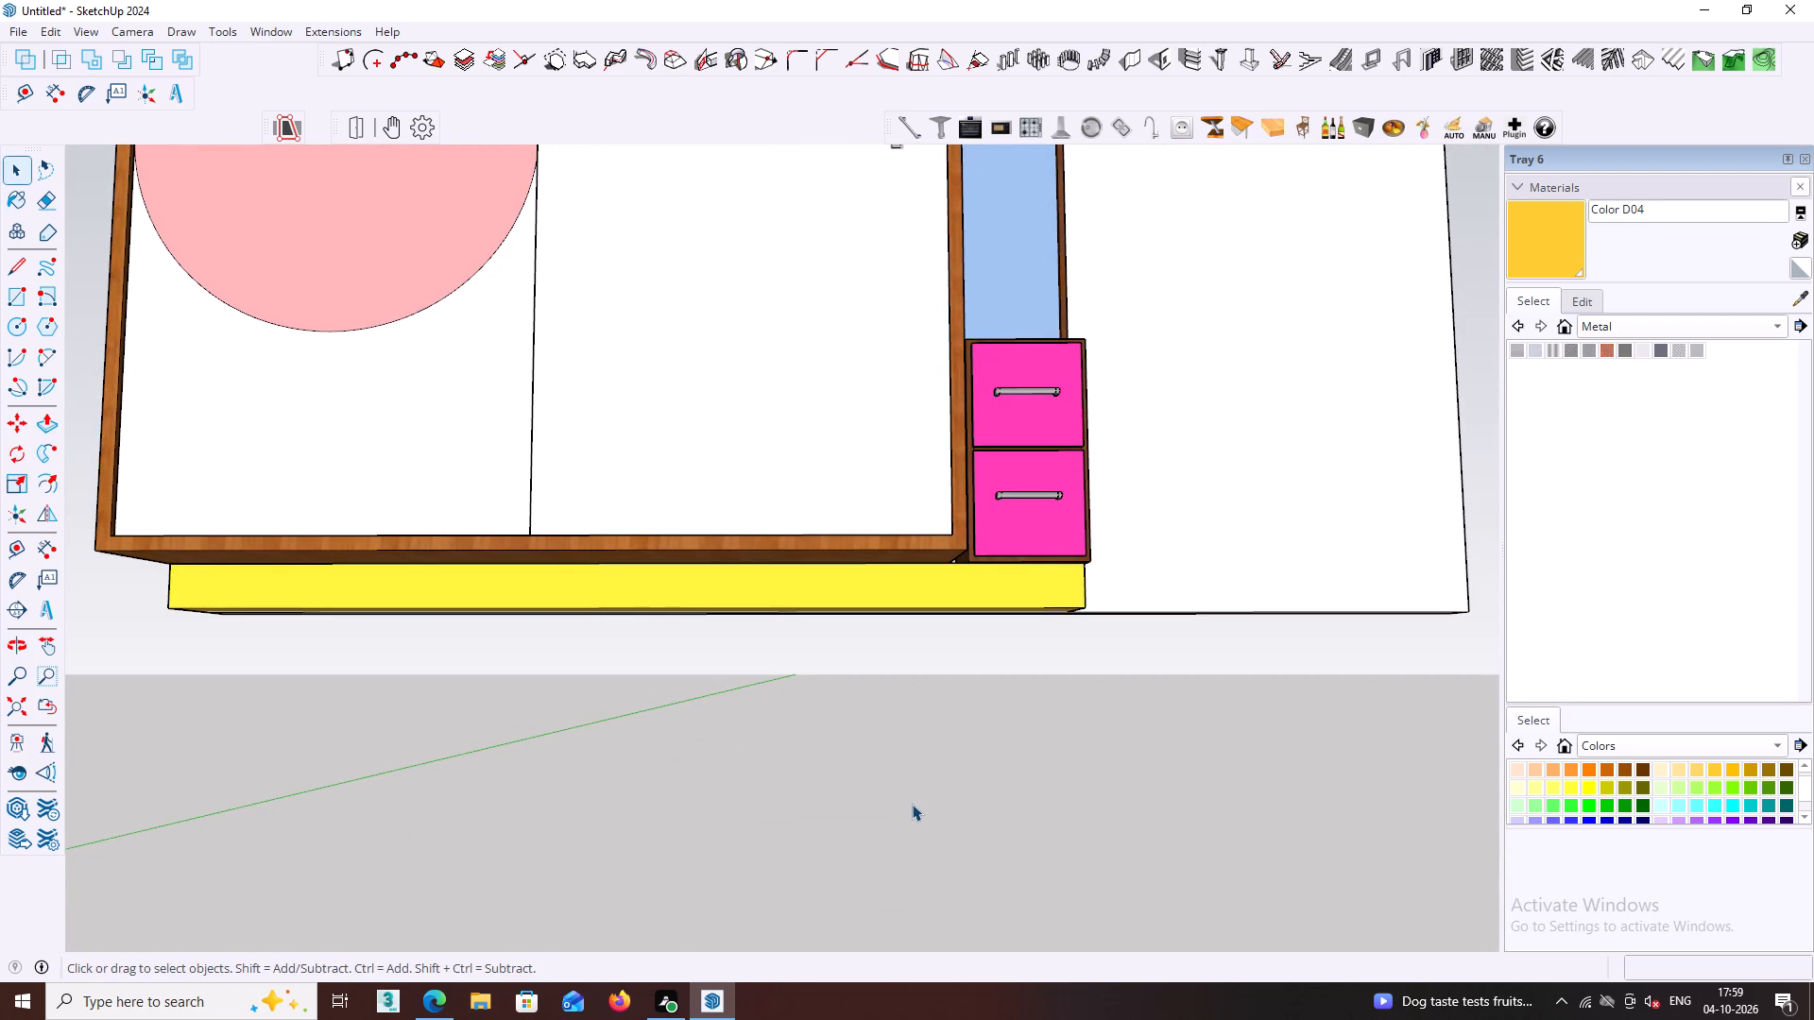
Repaint the plinth's front face and its wardrobe-side end face with orange Color C04.
scroll(912, 804, down, 1)
middle_drag(494, 749, 864, 809)
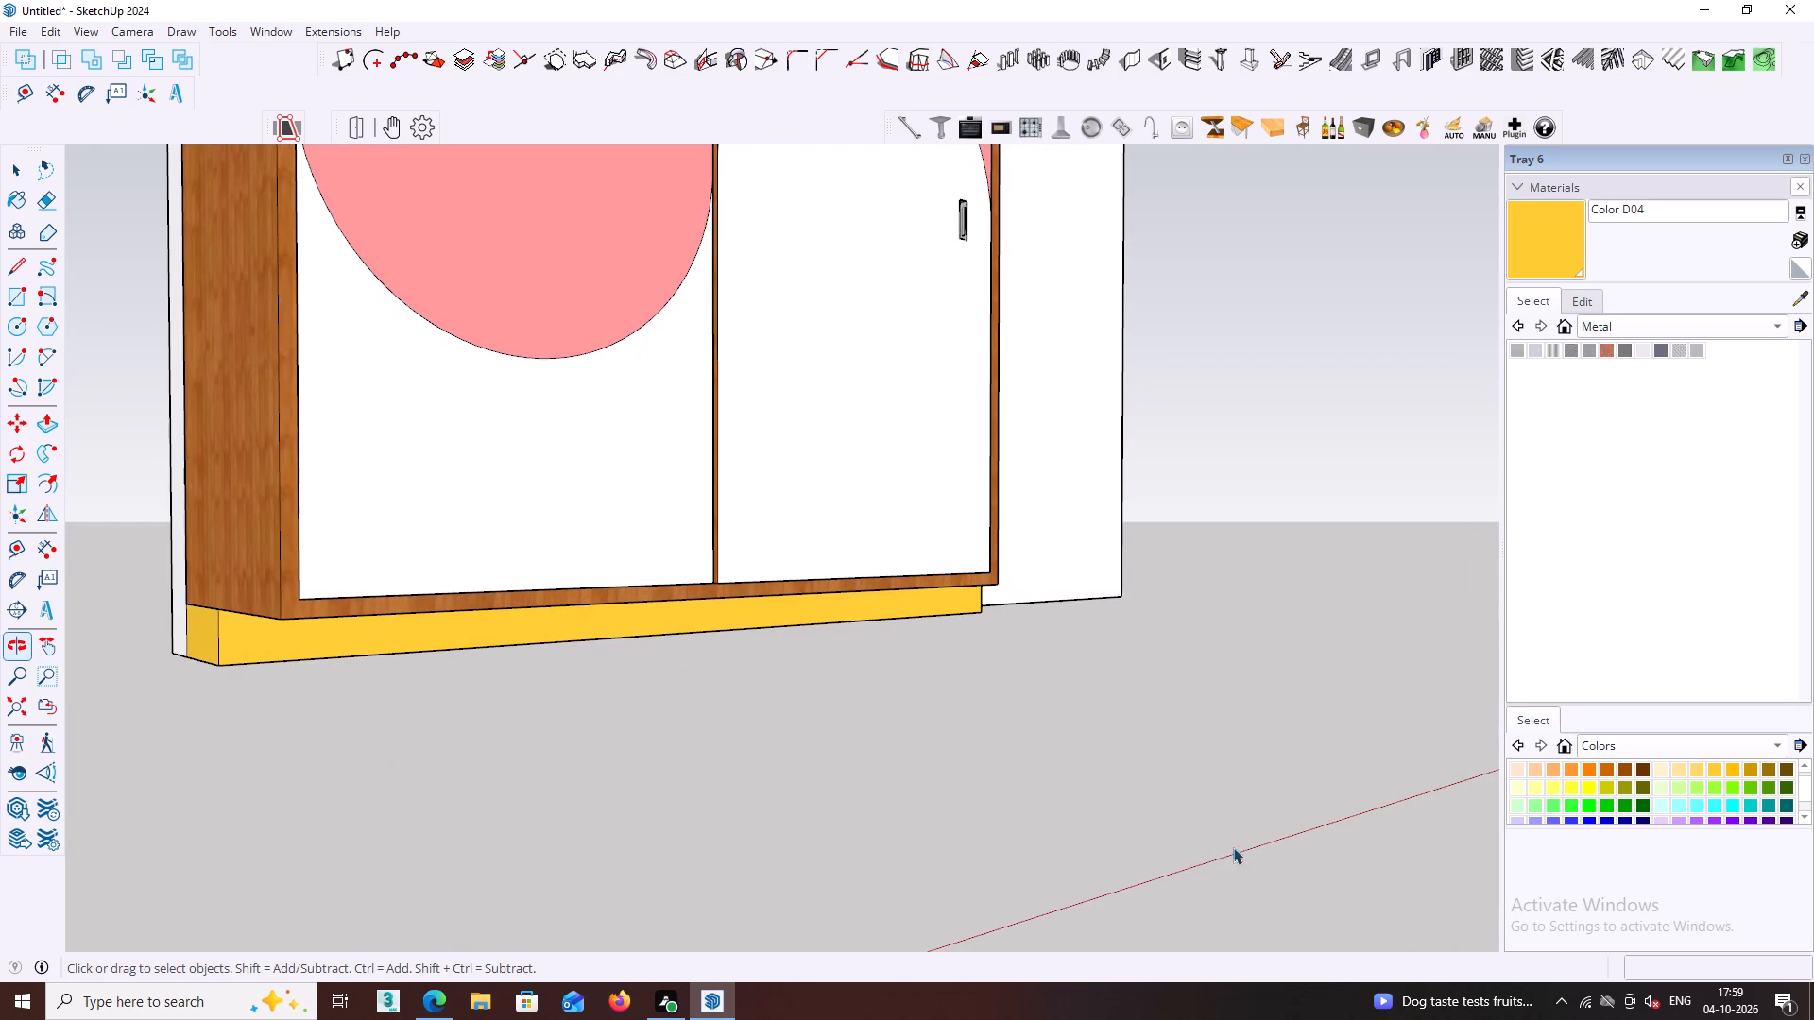
click(620, 620)
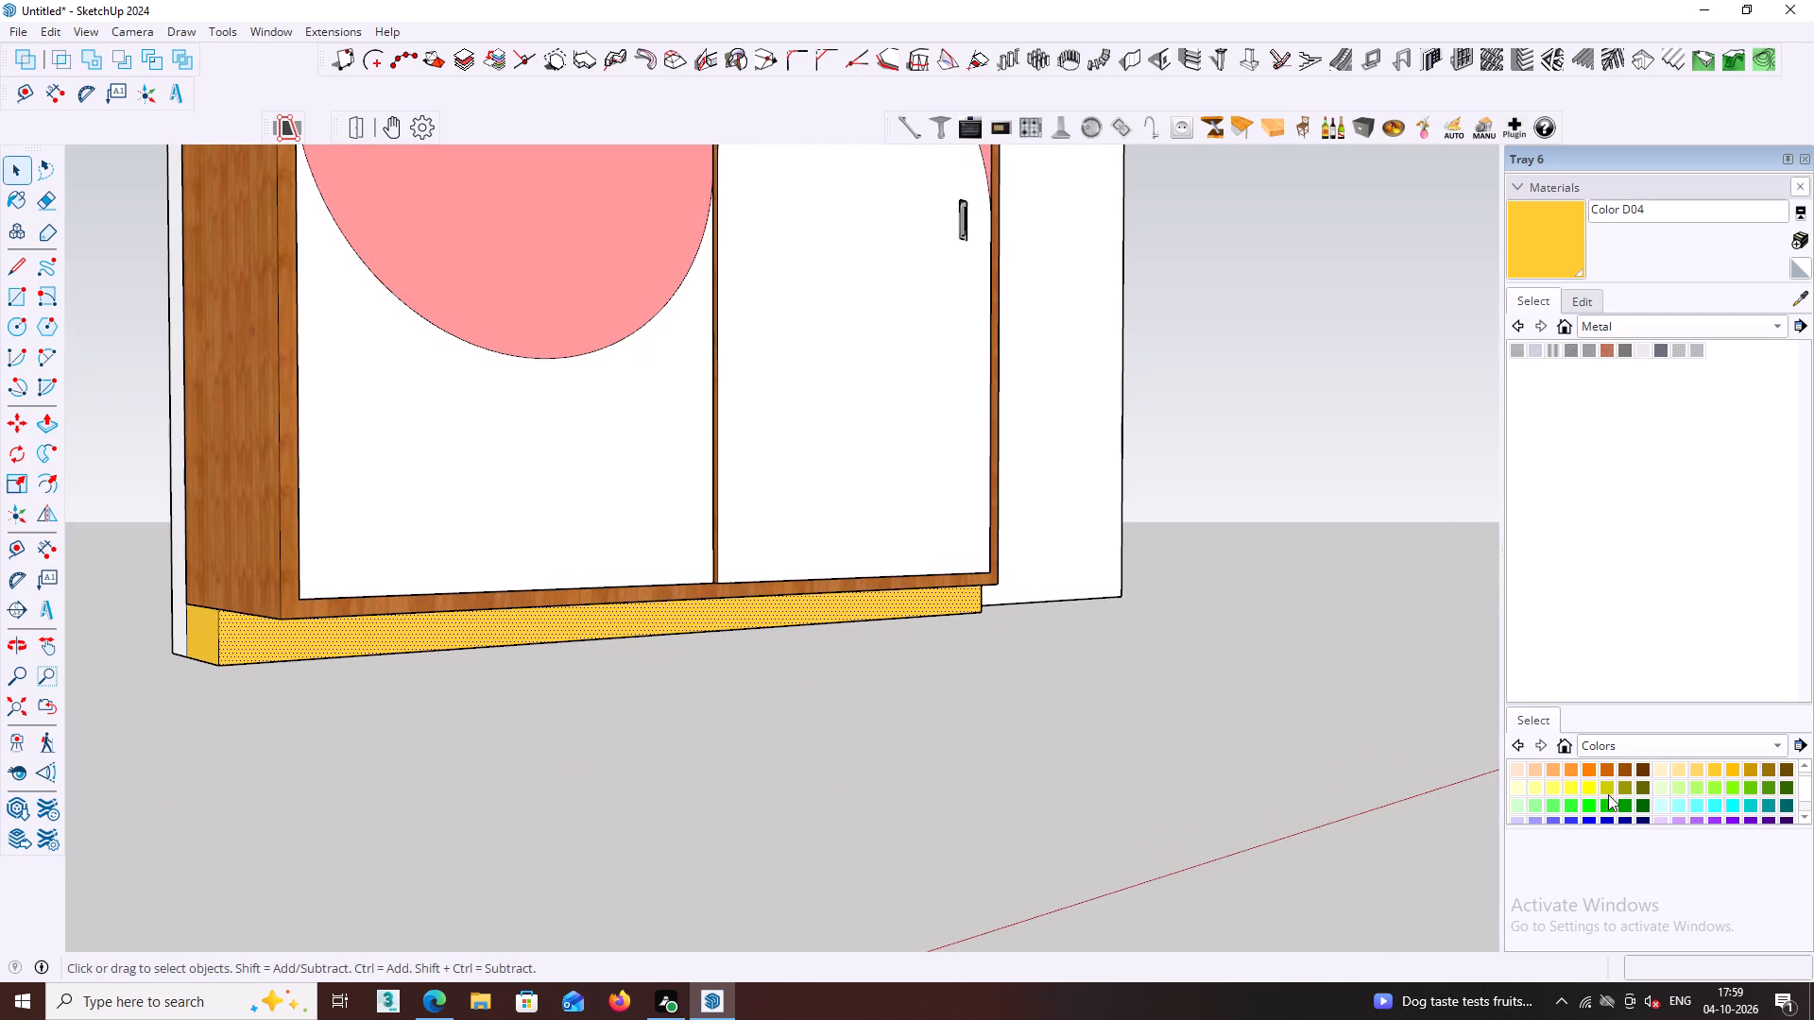
click(1571, 775)
click(813, 620)
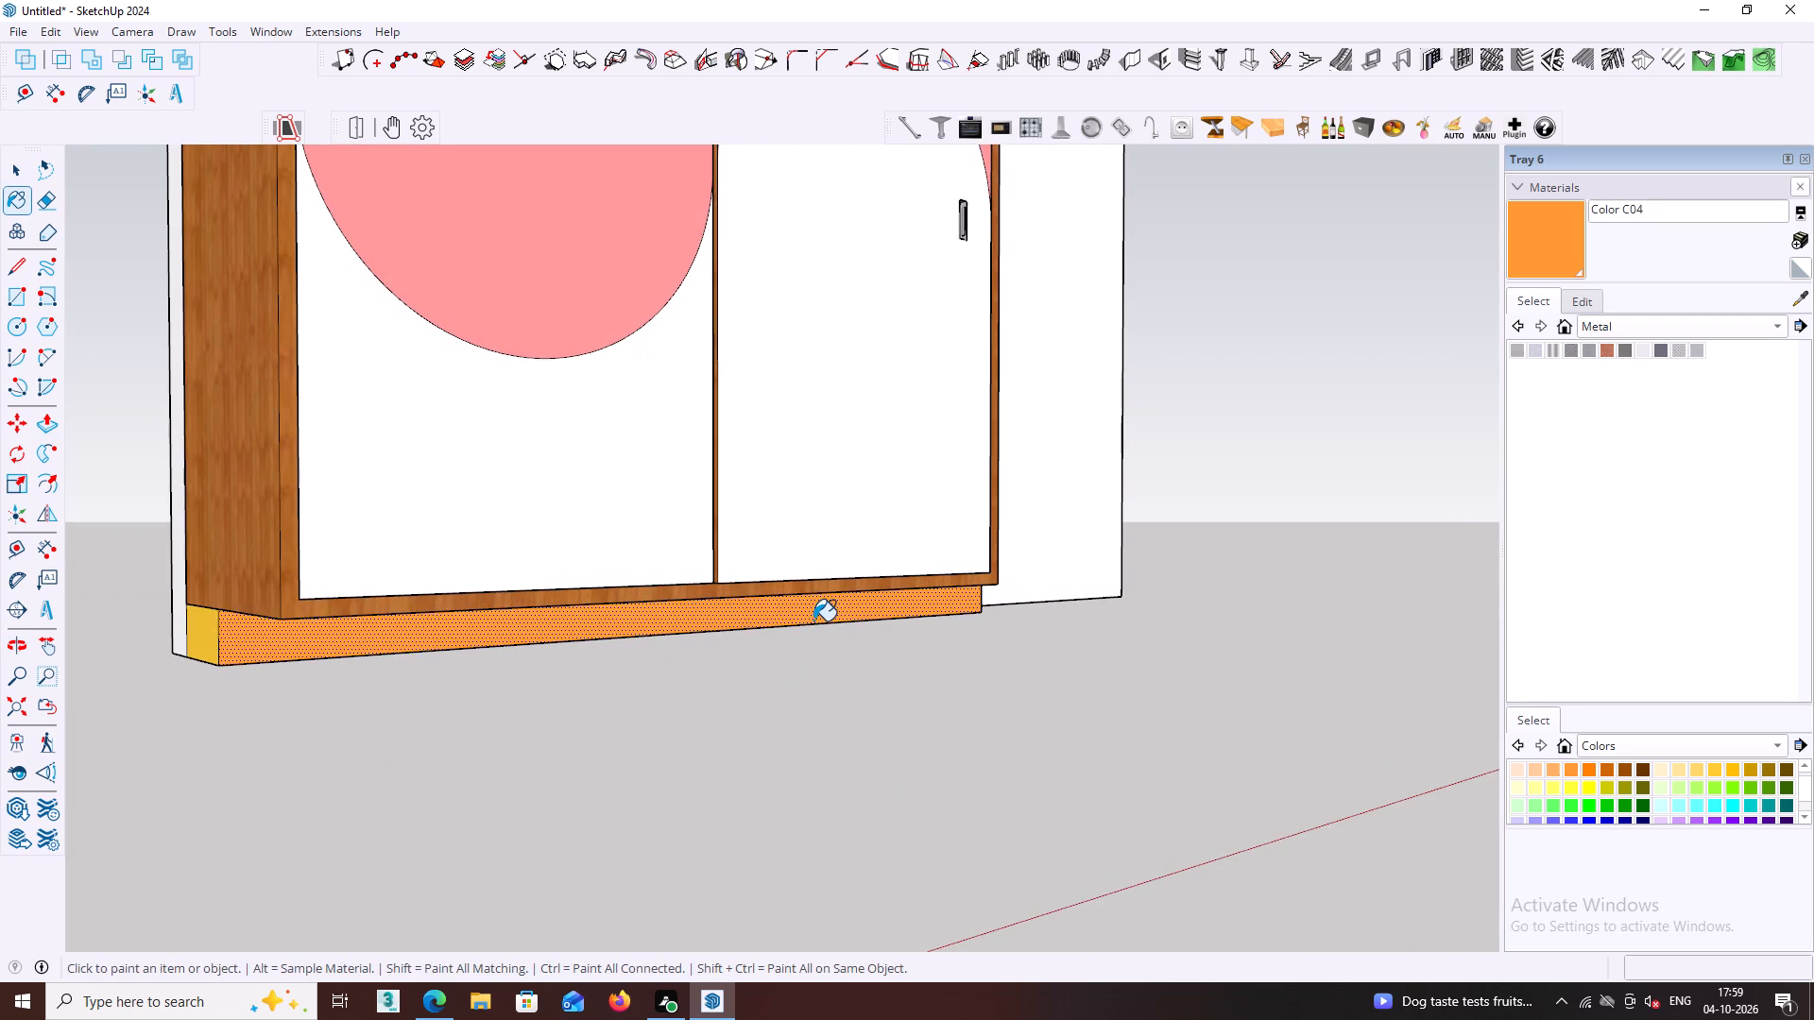
middle_drag(830, 620, 1029, 603)
scroll(445, 620, up, 1)
click(374, 635)
Repaint the plinth's end face below the drawer unit and its underside with orange Color C04, and clear the selection.
middle_drag(482, 608, 40, 599)
middle_drag(1147, 687, 801, 664)
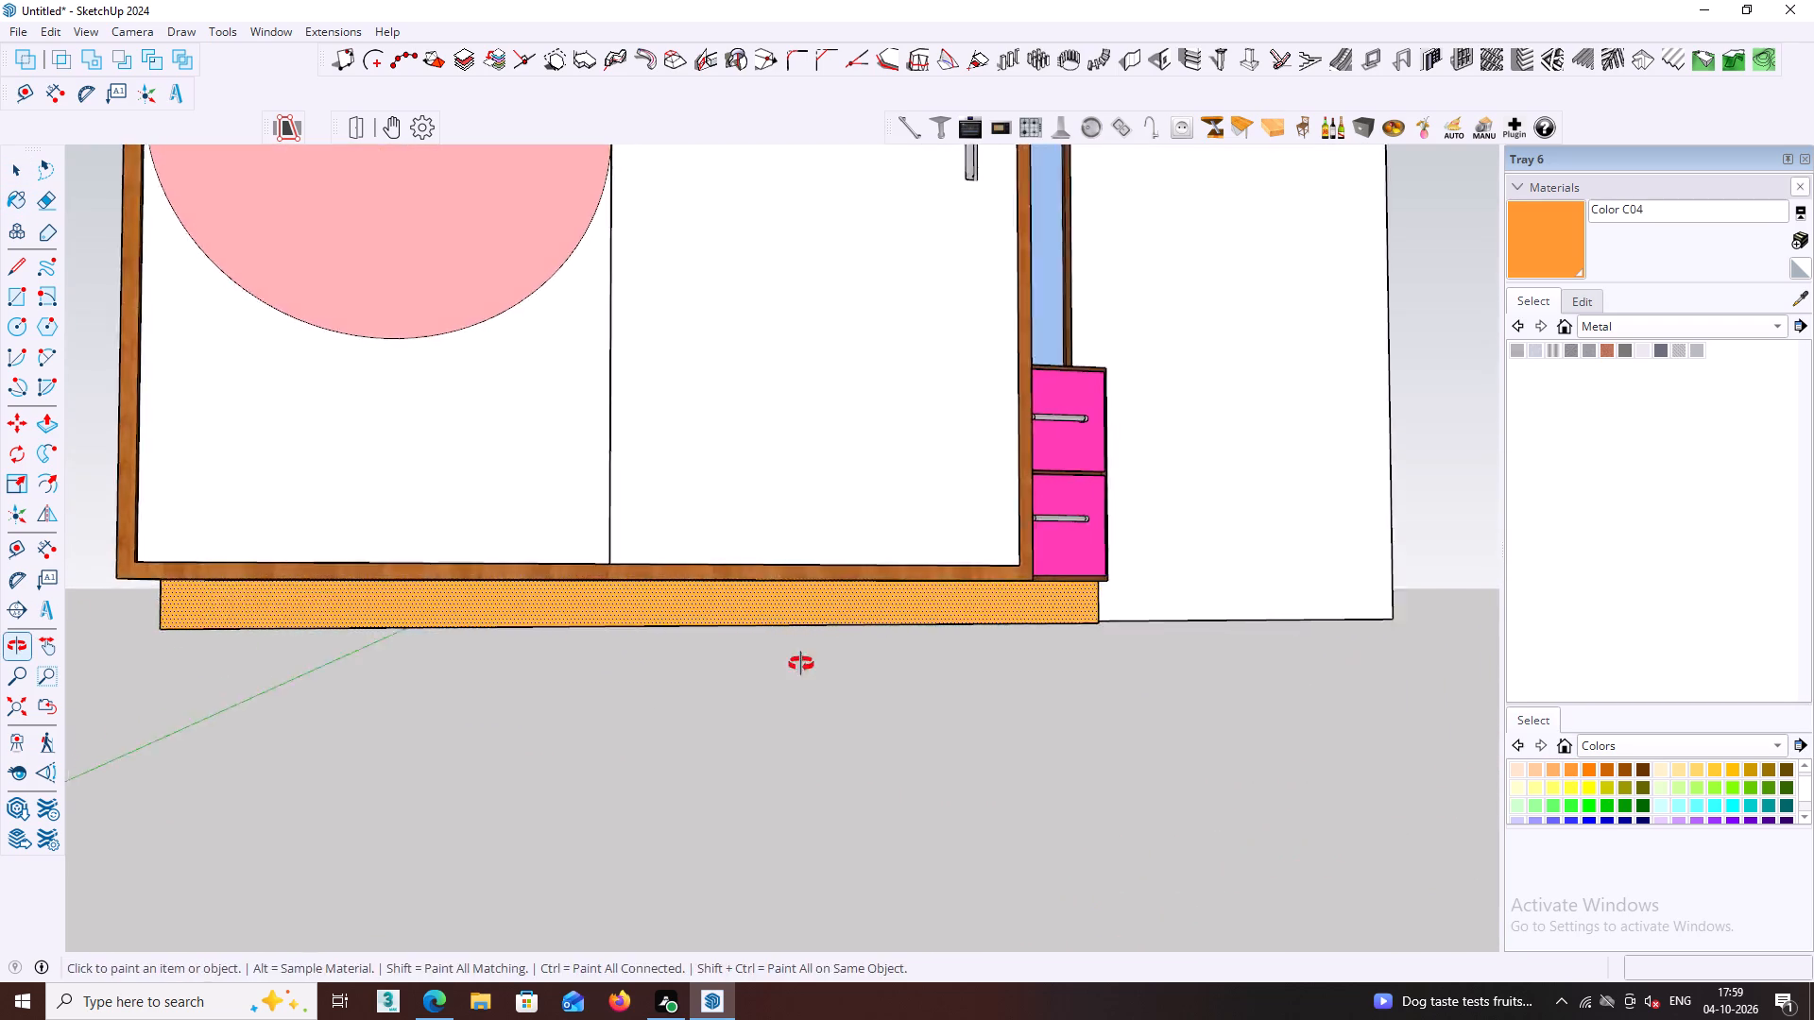
middle_drag(801, 664, 554, 660)
middle_drag(998, 636, 776, 630)
scroll(847, 619, up, 2)
click(899, 597)
drag(892, 605, 896, 579)
middle_drag(896, 579, 906, 548)
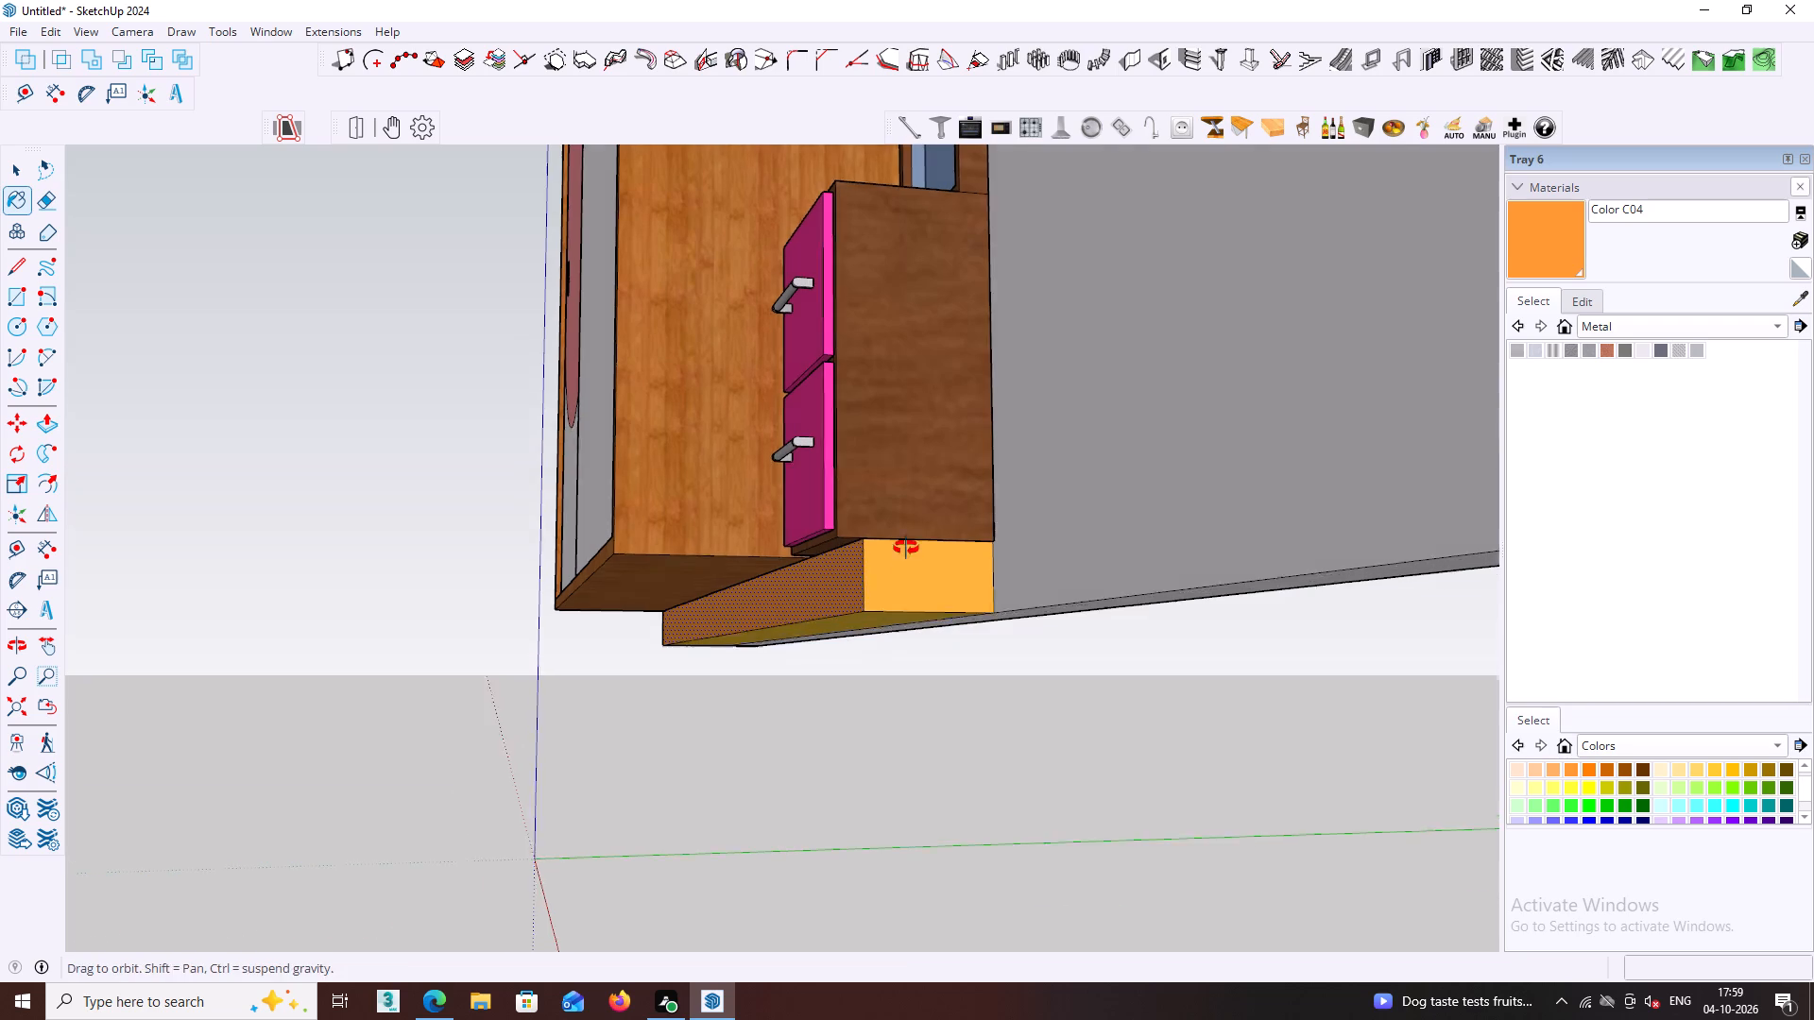
middle_drag(906, 548, 920, 493)
click(879, 632)
scroll(879, 627, down, 4)
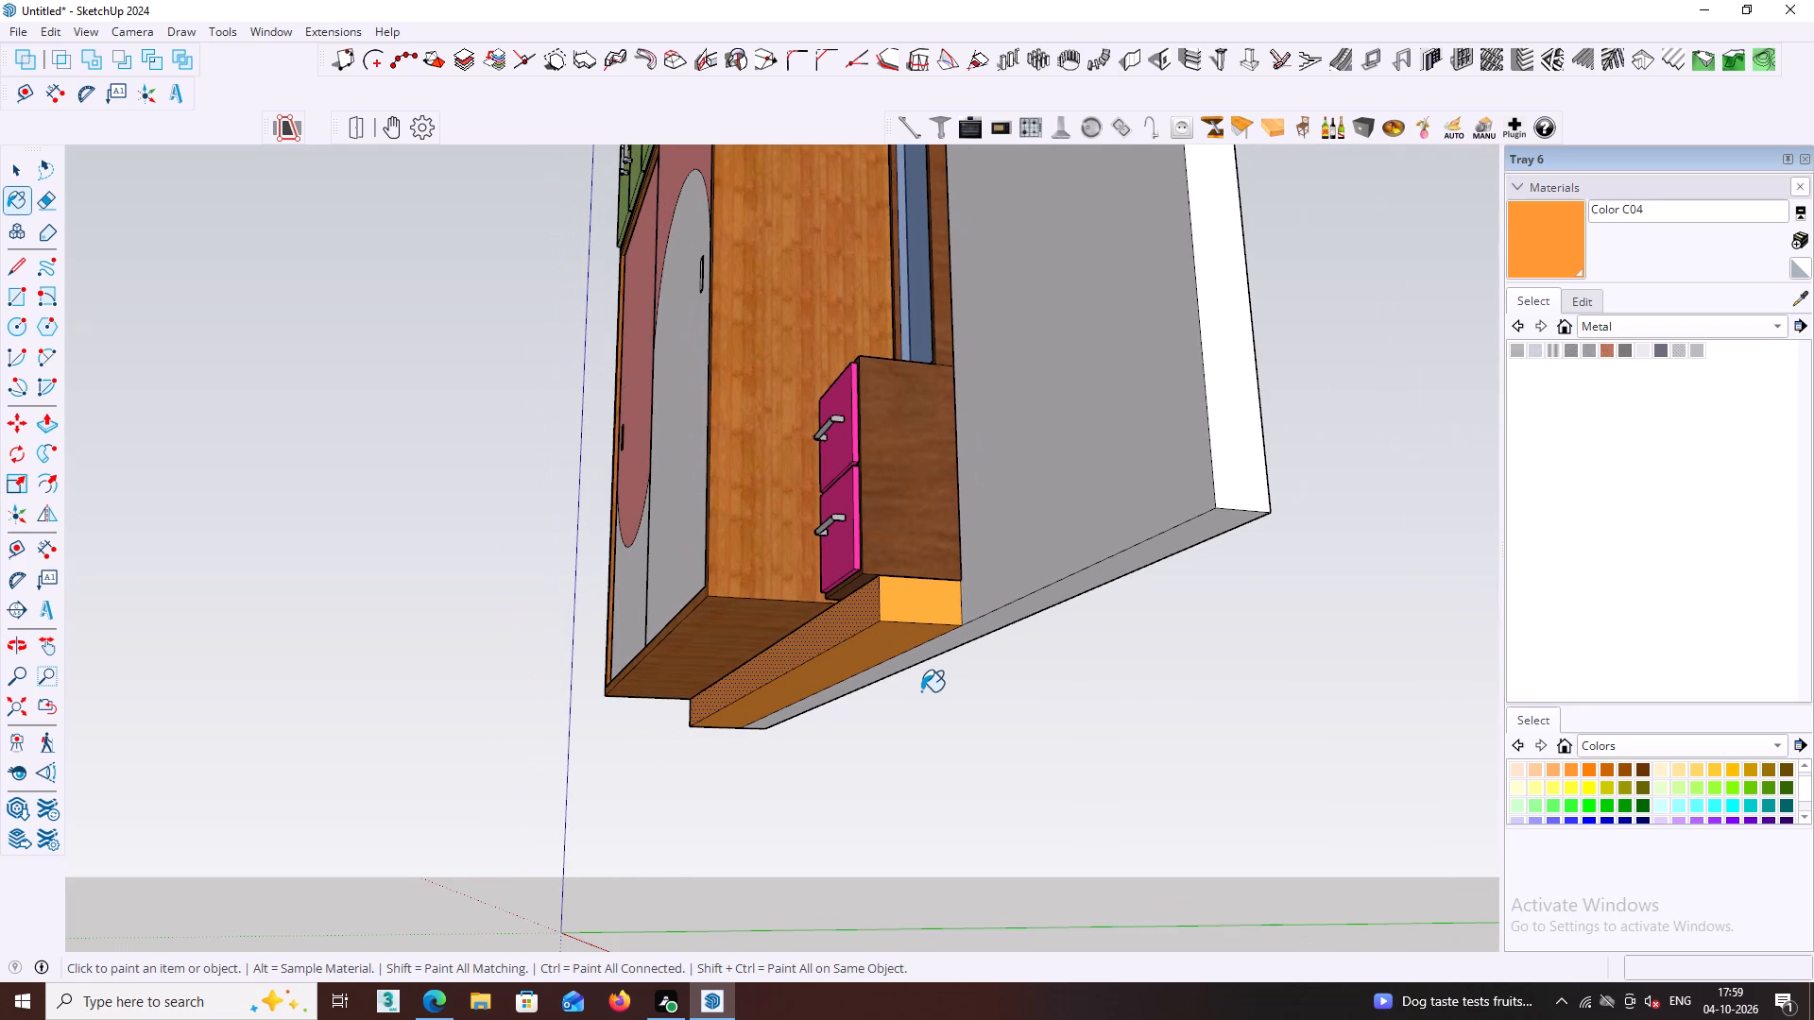
key(space)
middle_click(974, 743)
click(981, 746)
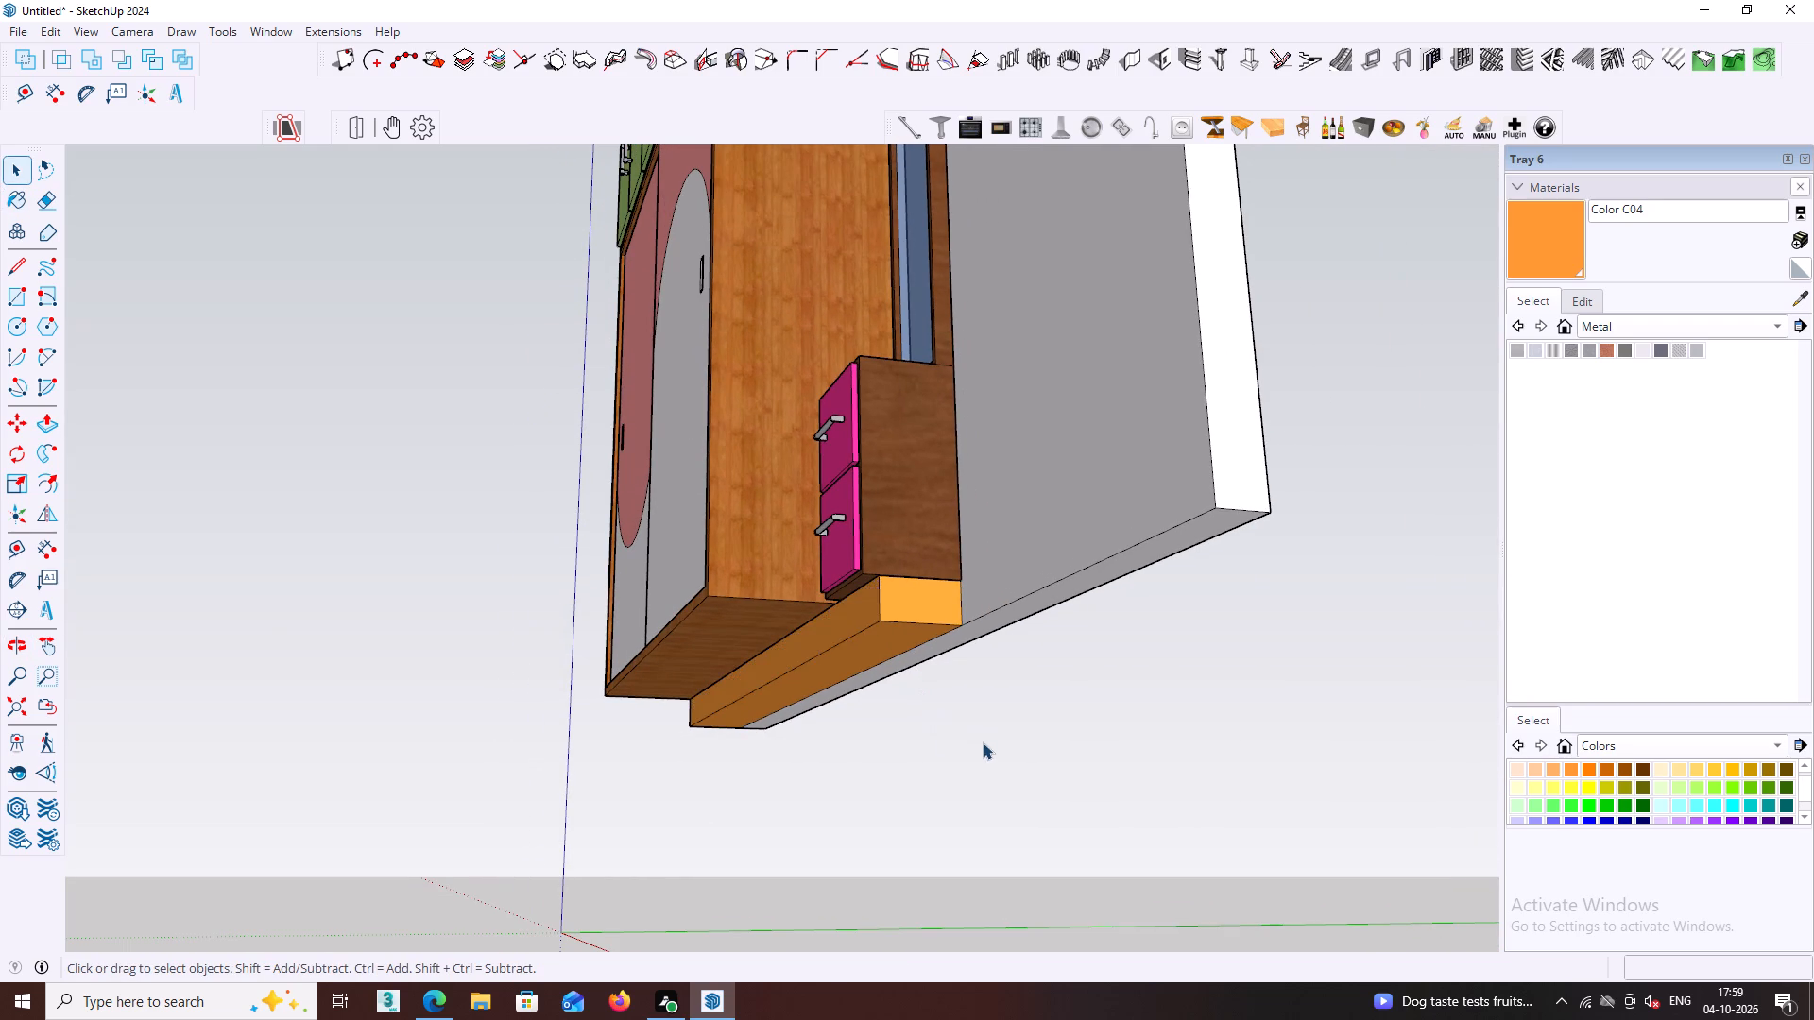
Paint the back face of the wall panel with Formica Beige from the Synthetic Surfaces materials.
middle_drag(984, 737, 986, 813)
scroll(984, 811, down, 9)
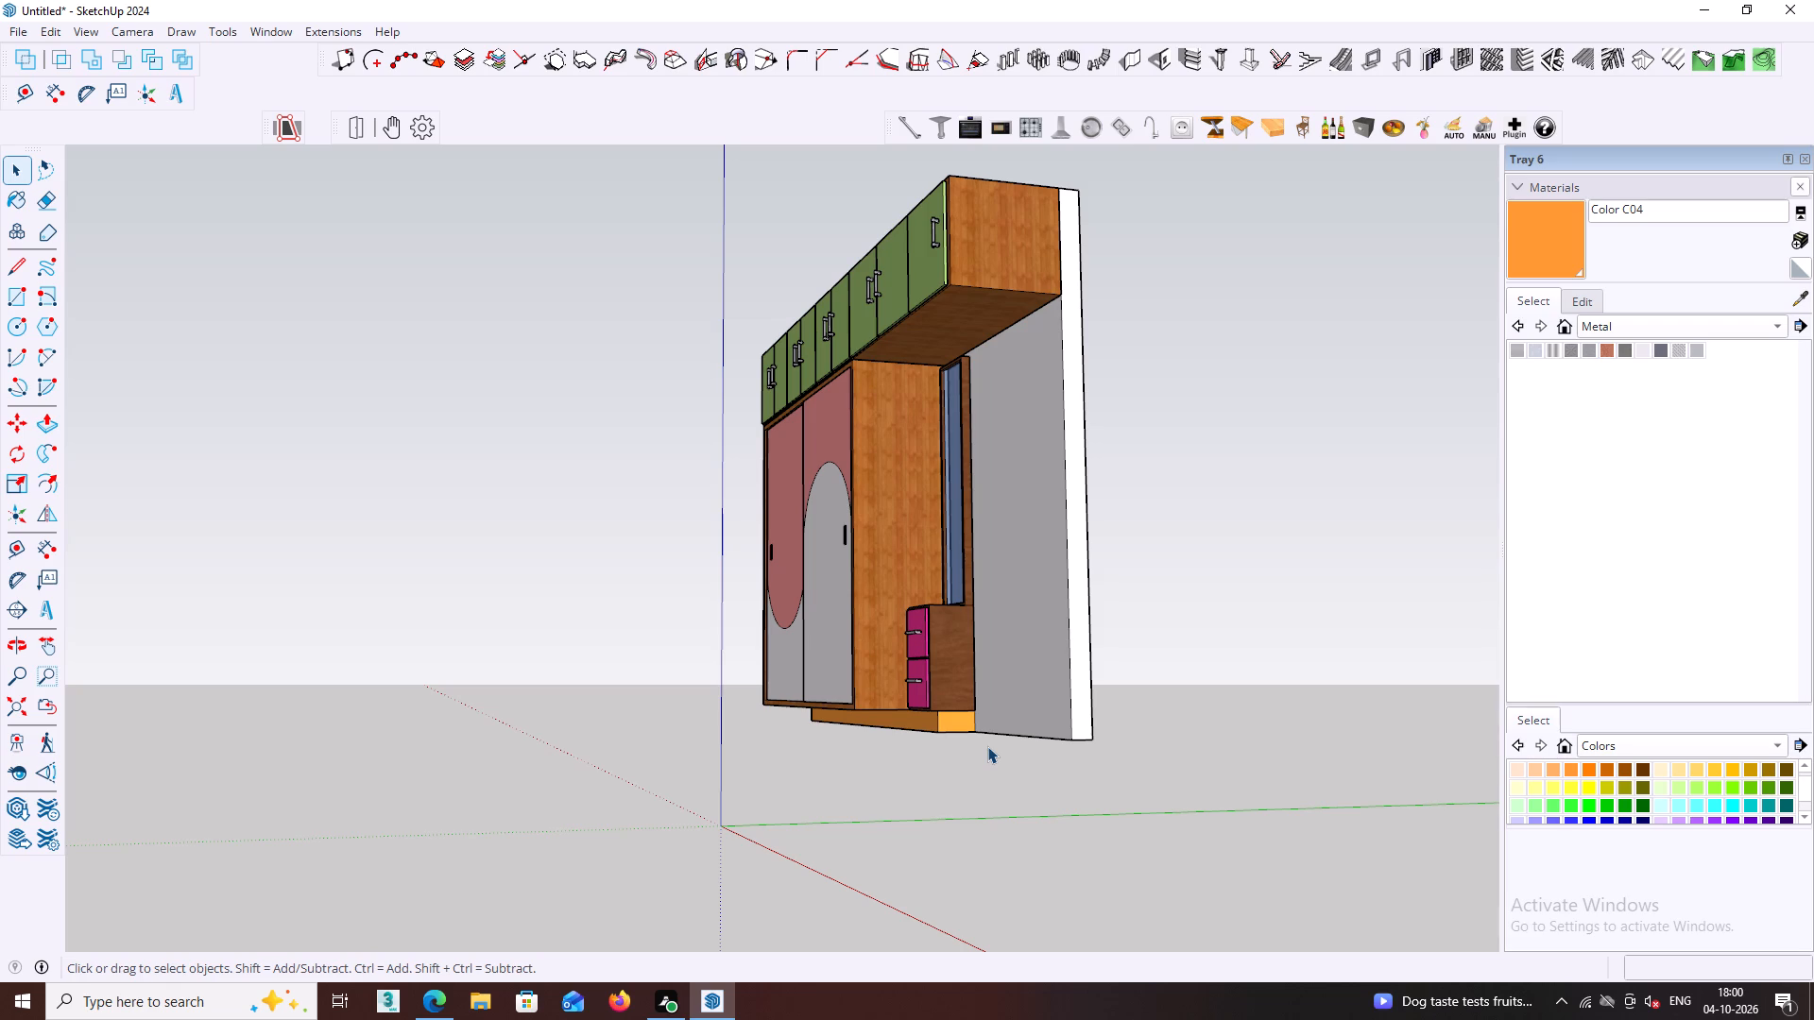
scroll(1100, 738, down, 2)
middle_drag(1098, 706, 1004, 861)
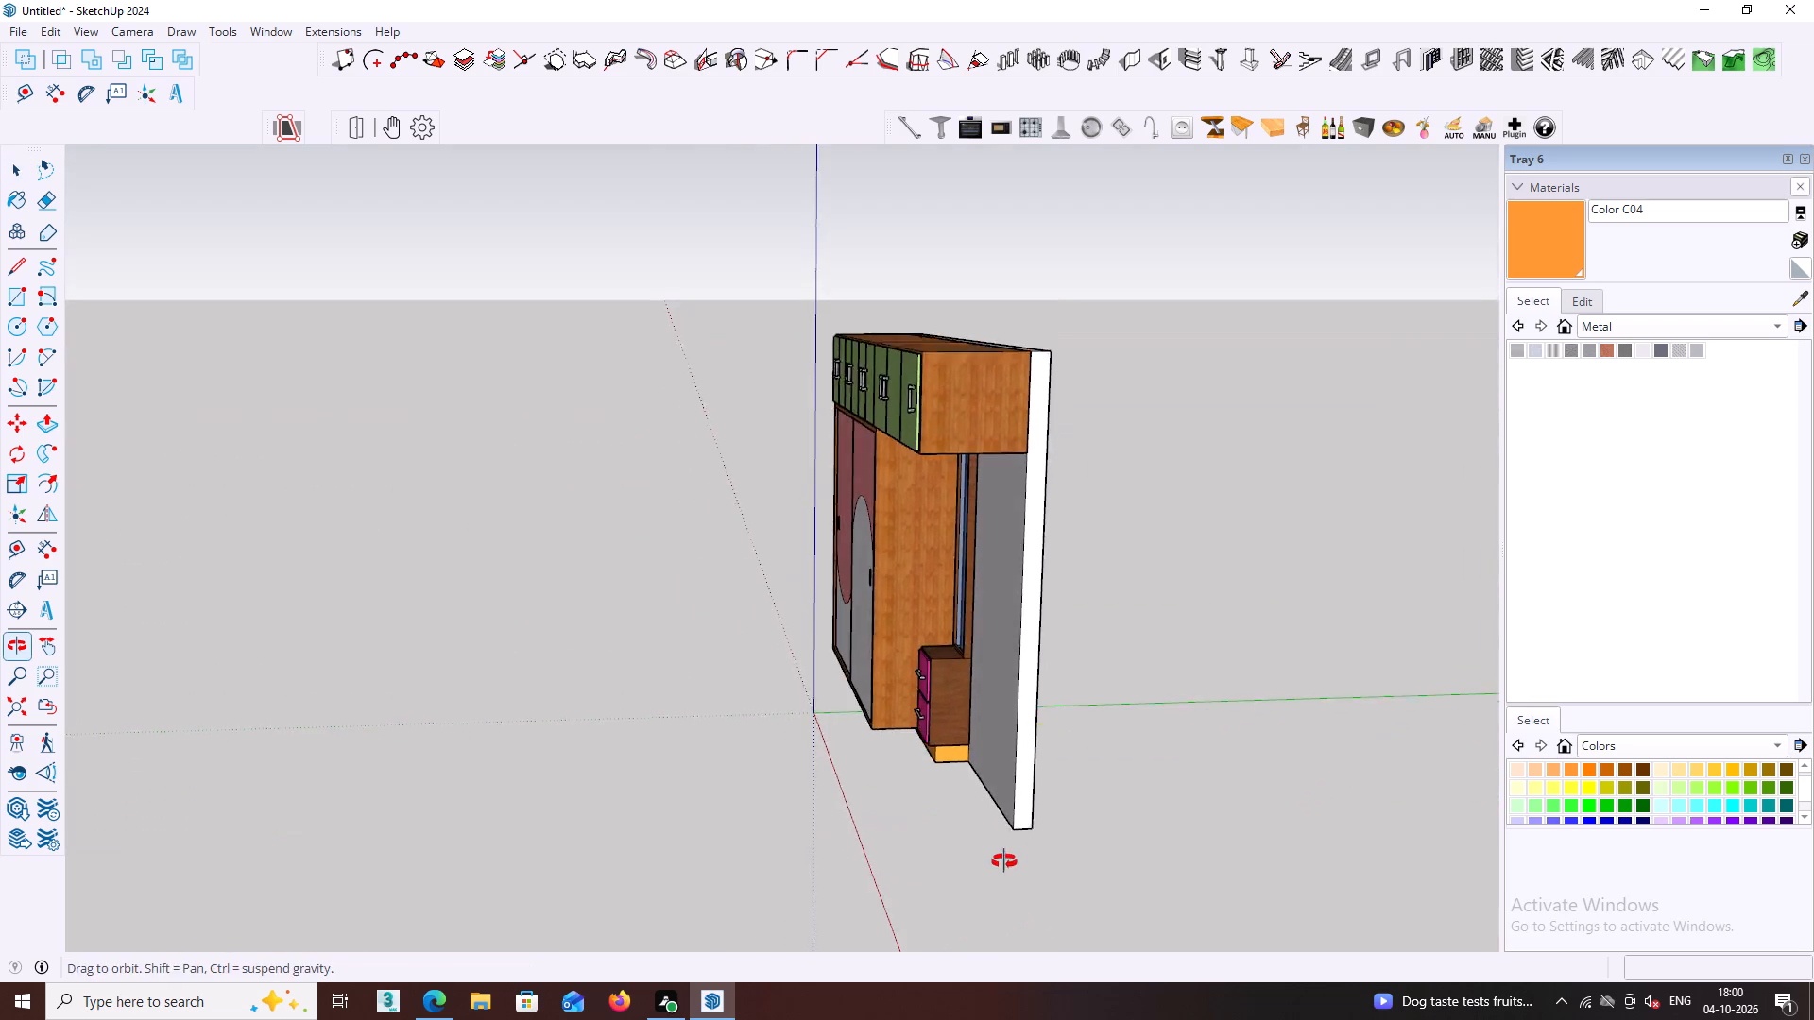
middle_drag(1004, 861, 1004, 858)
middle_drag(1048, 732, 666, 742)
middle_drag(734, 658, 768, 784)
middle_drag(796, 692, 878, 705)
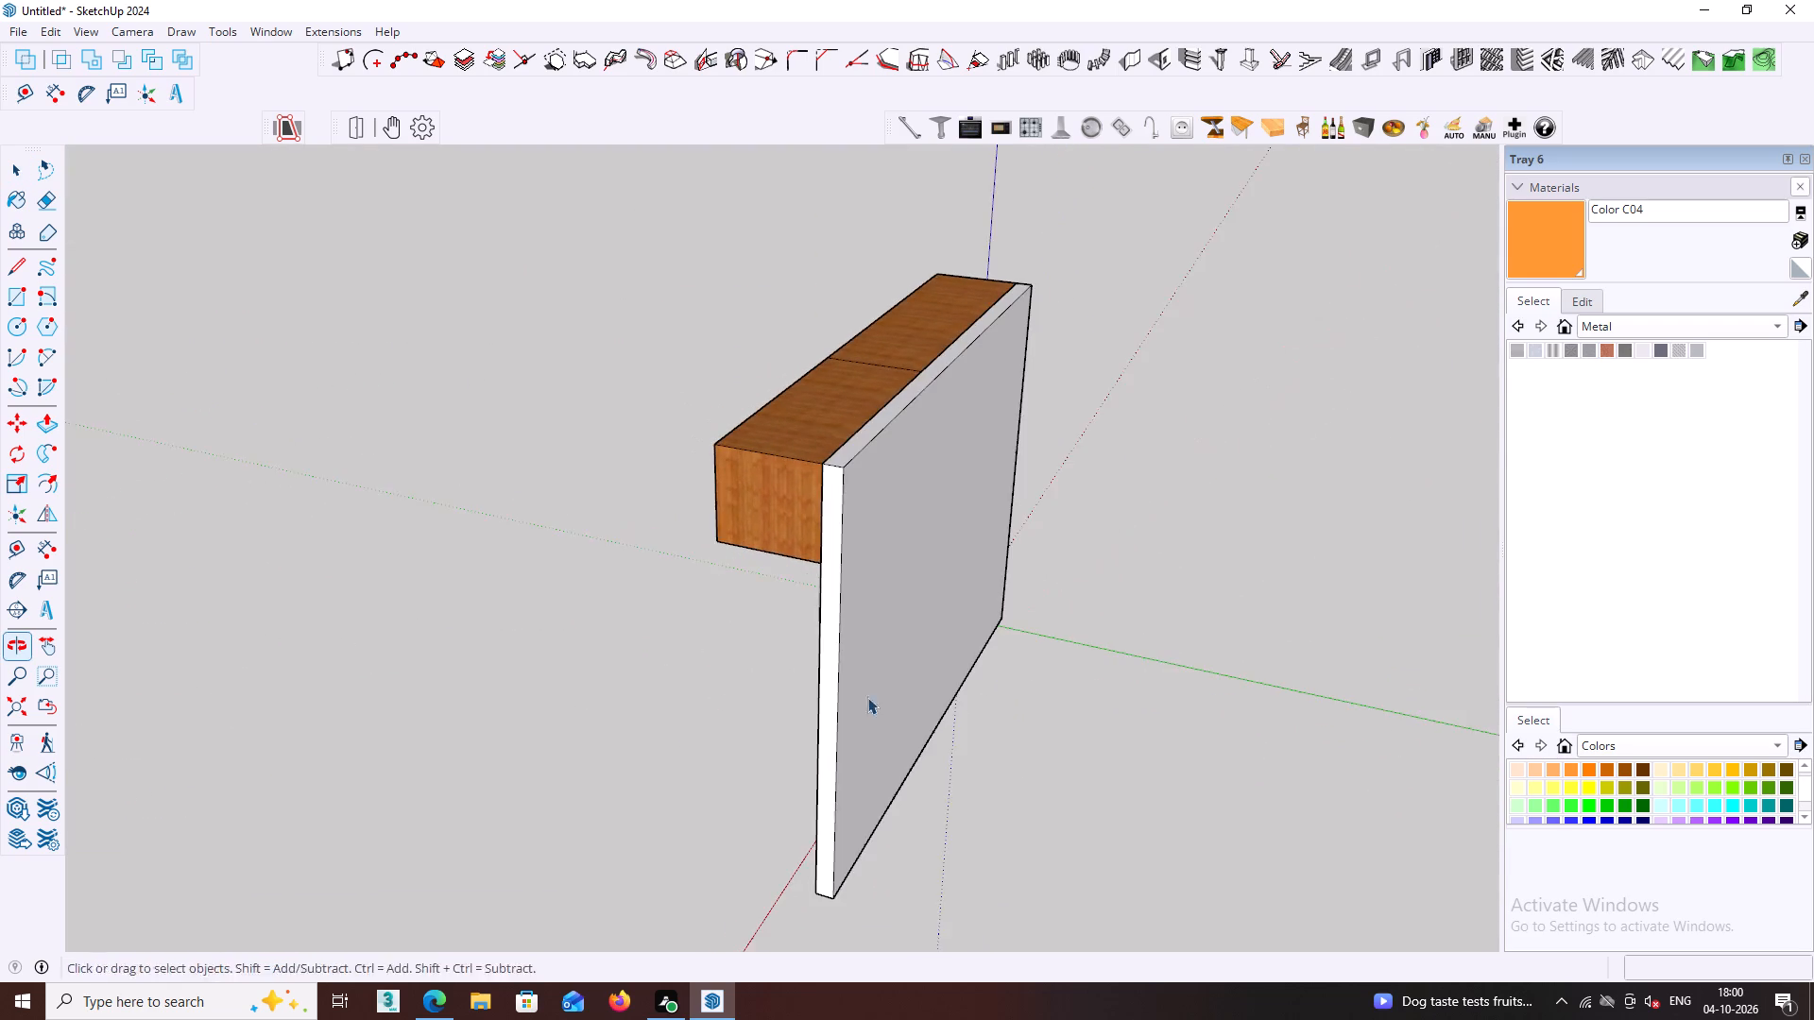
scroll(856, 691, up, 3)
click(811, 676)
middle_click(864, 670)
click(868, 664)
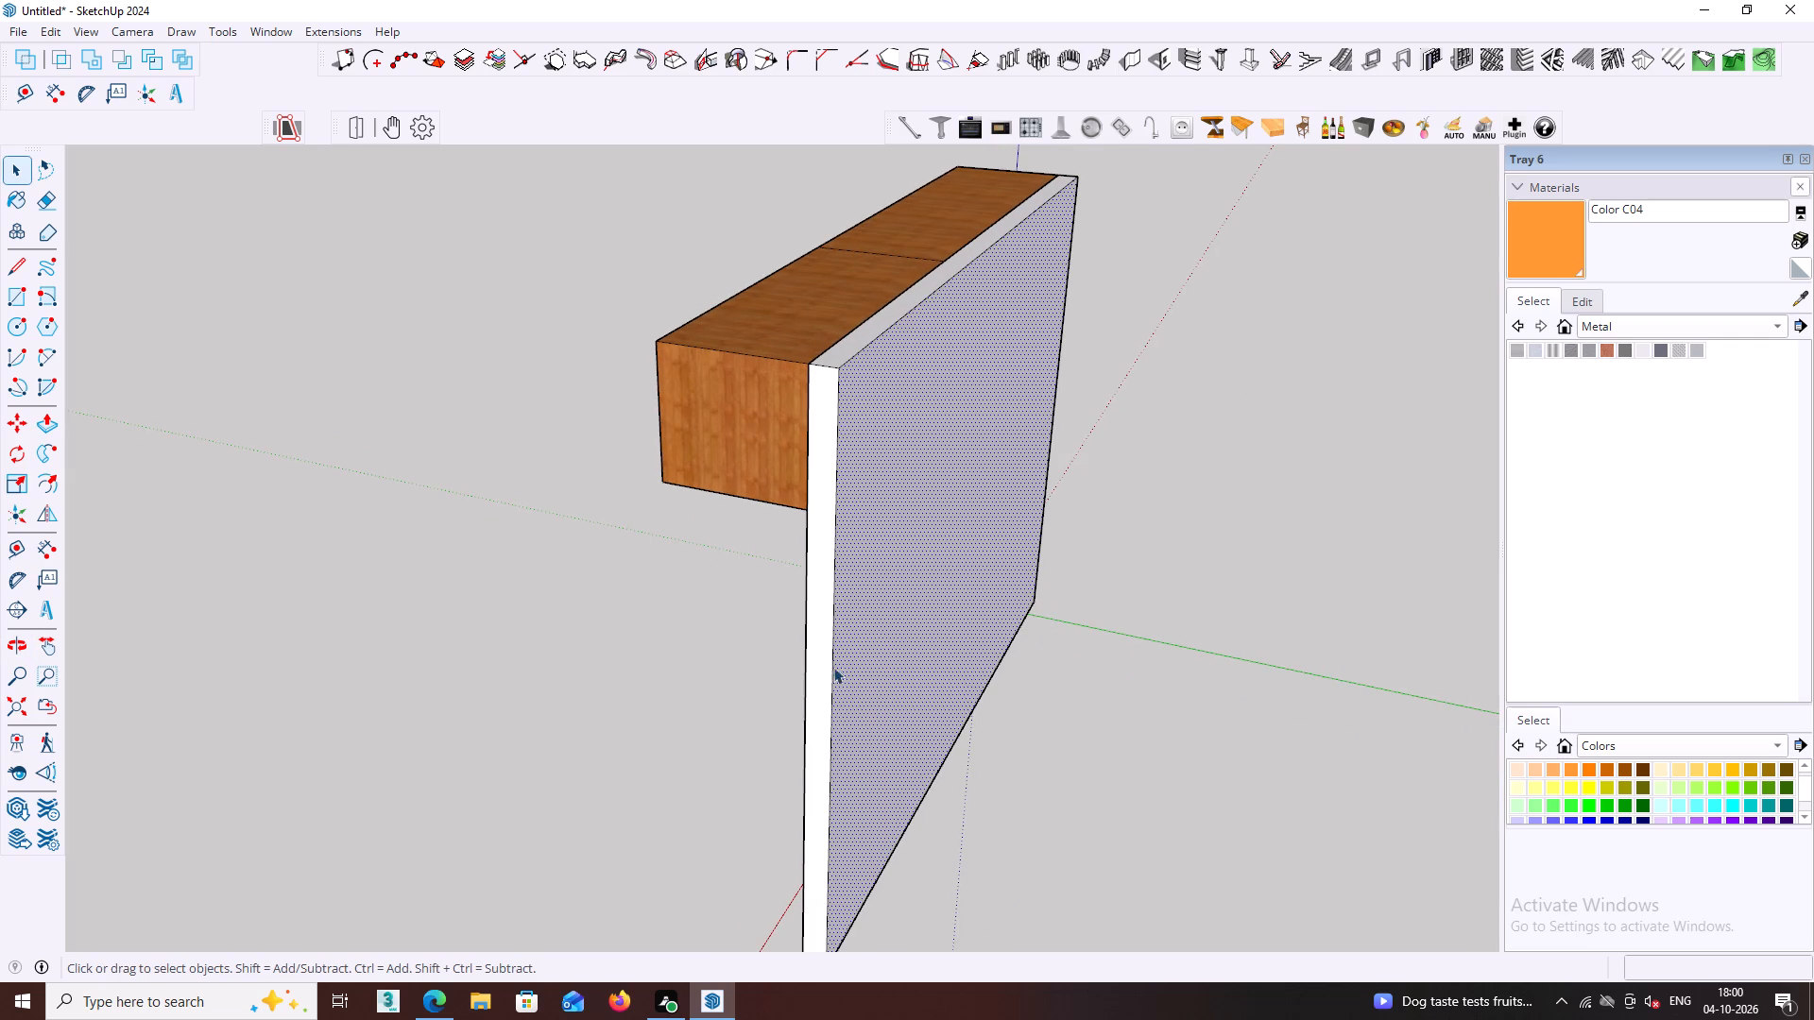
click(832, 512)
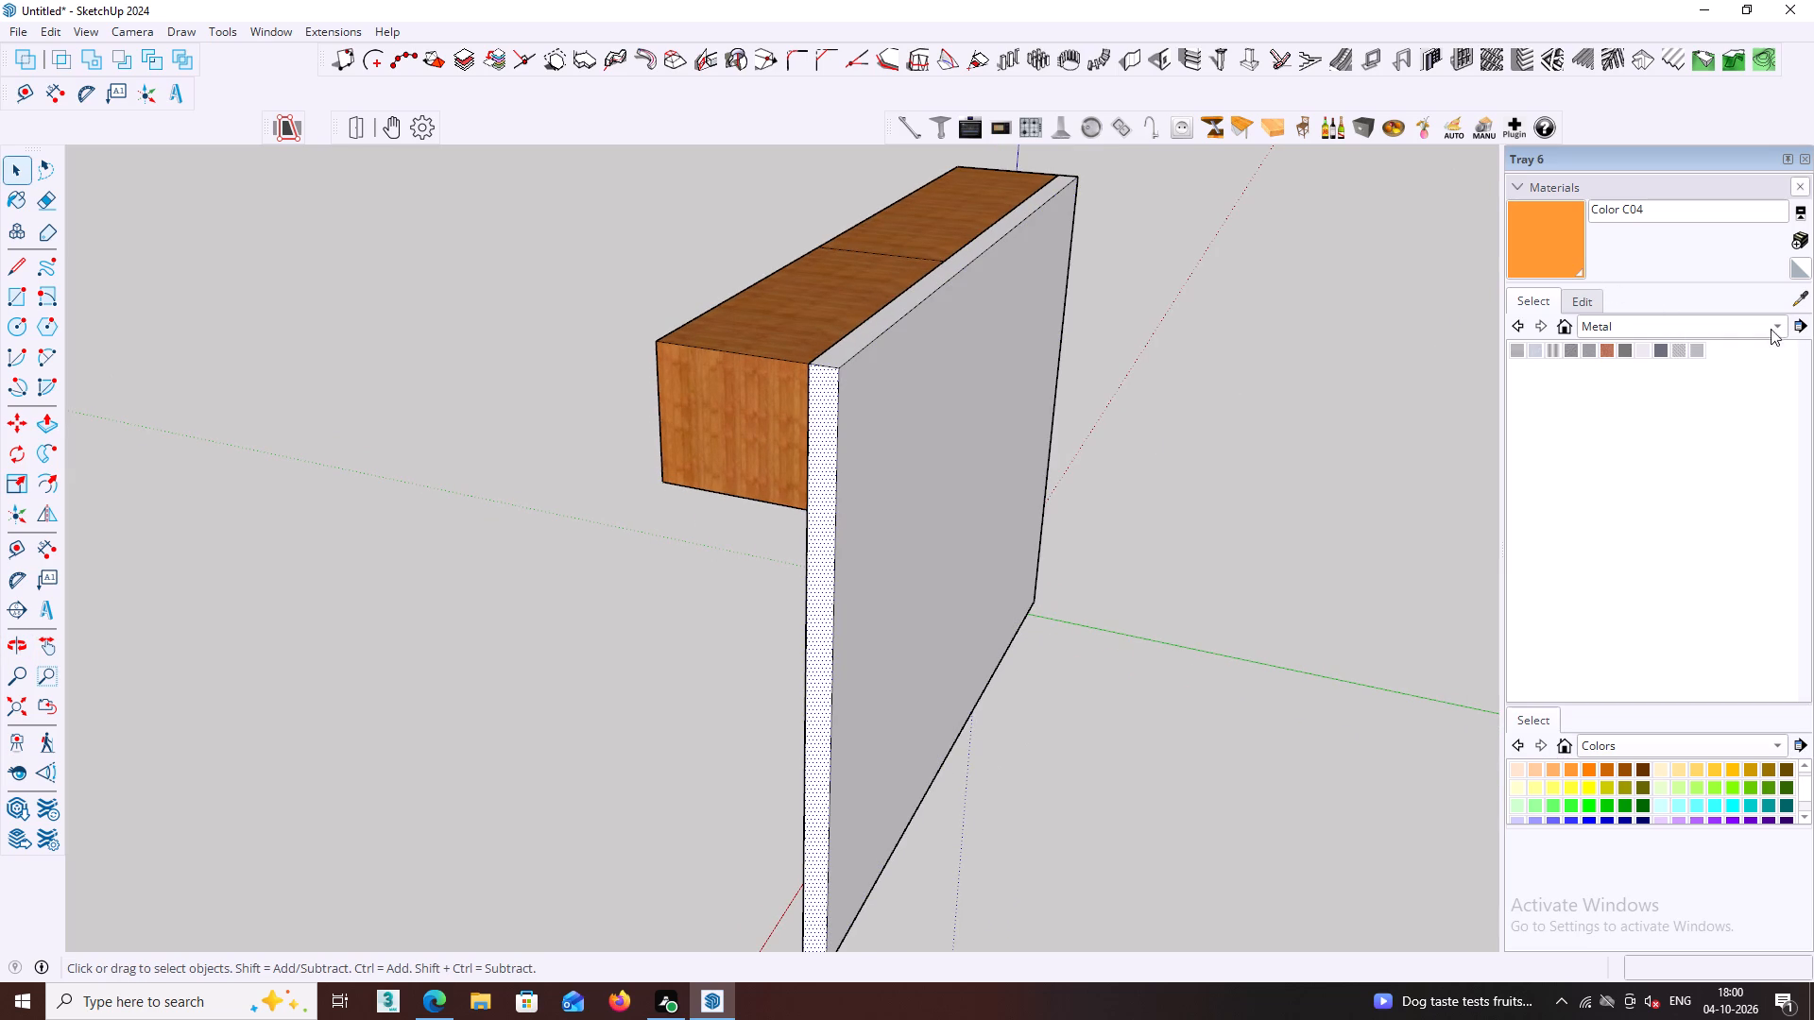
click(1773, 331)
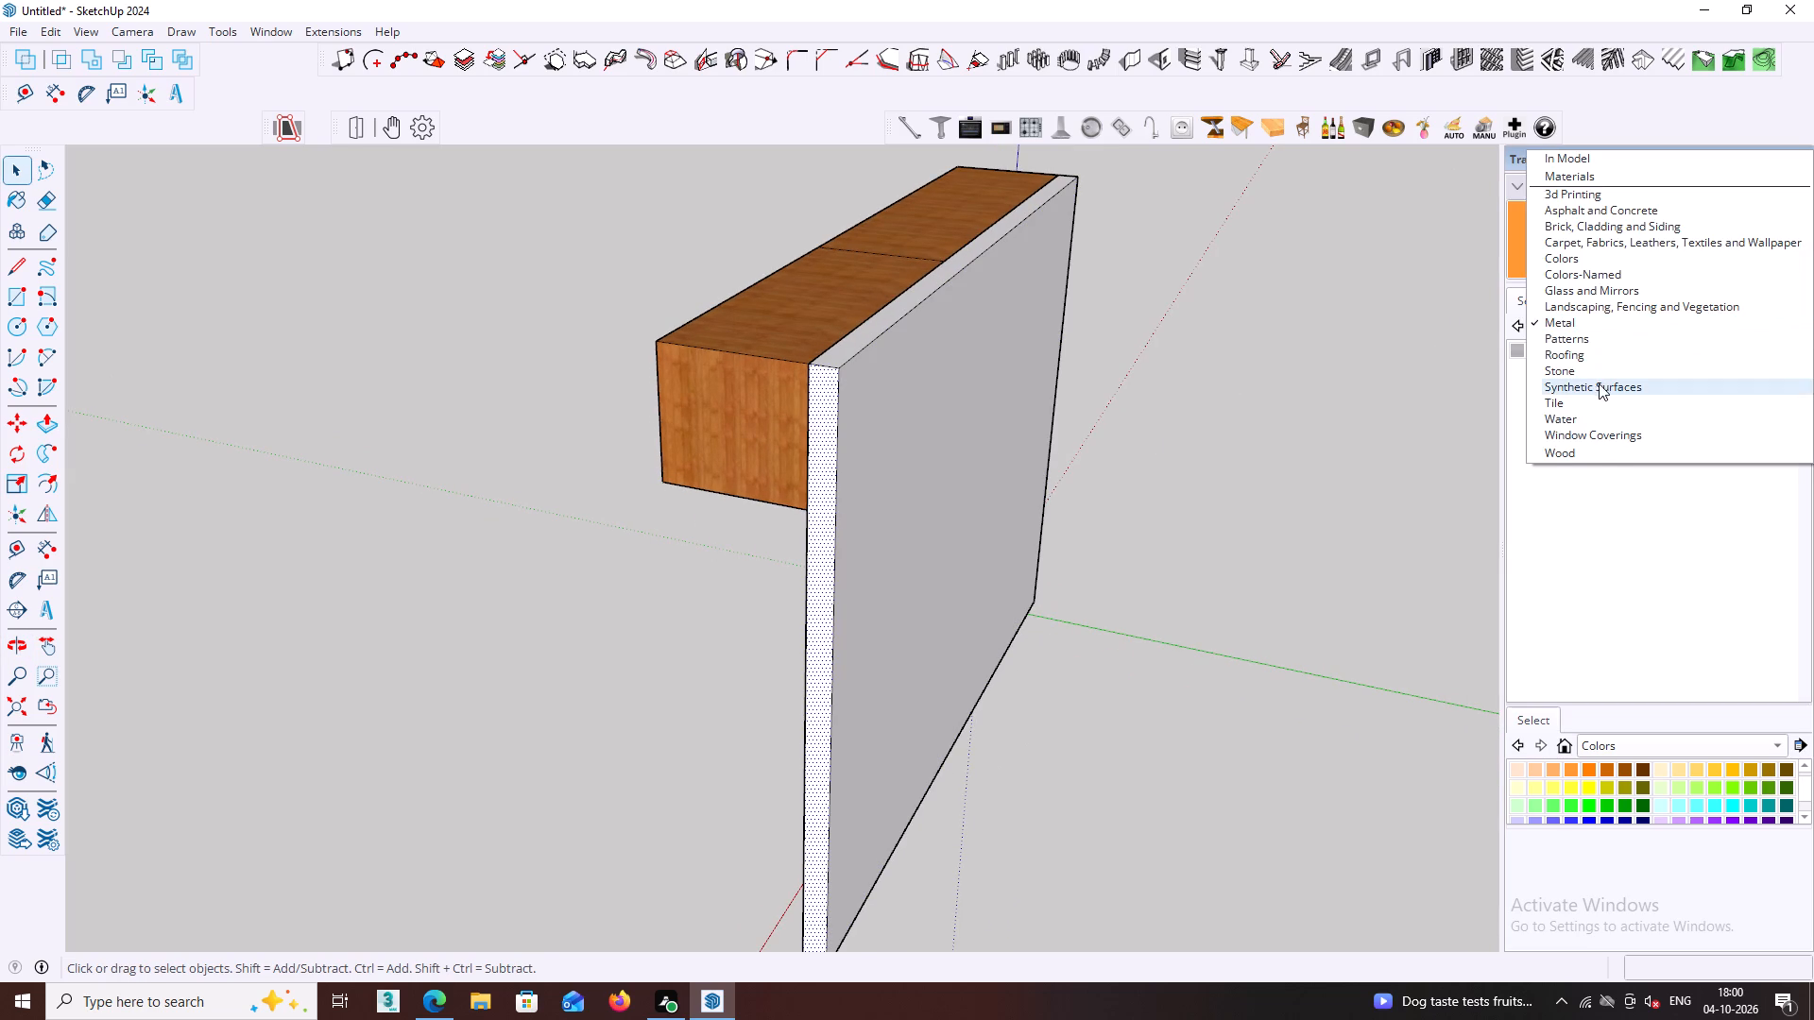
click(1585, 391)
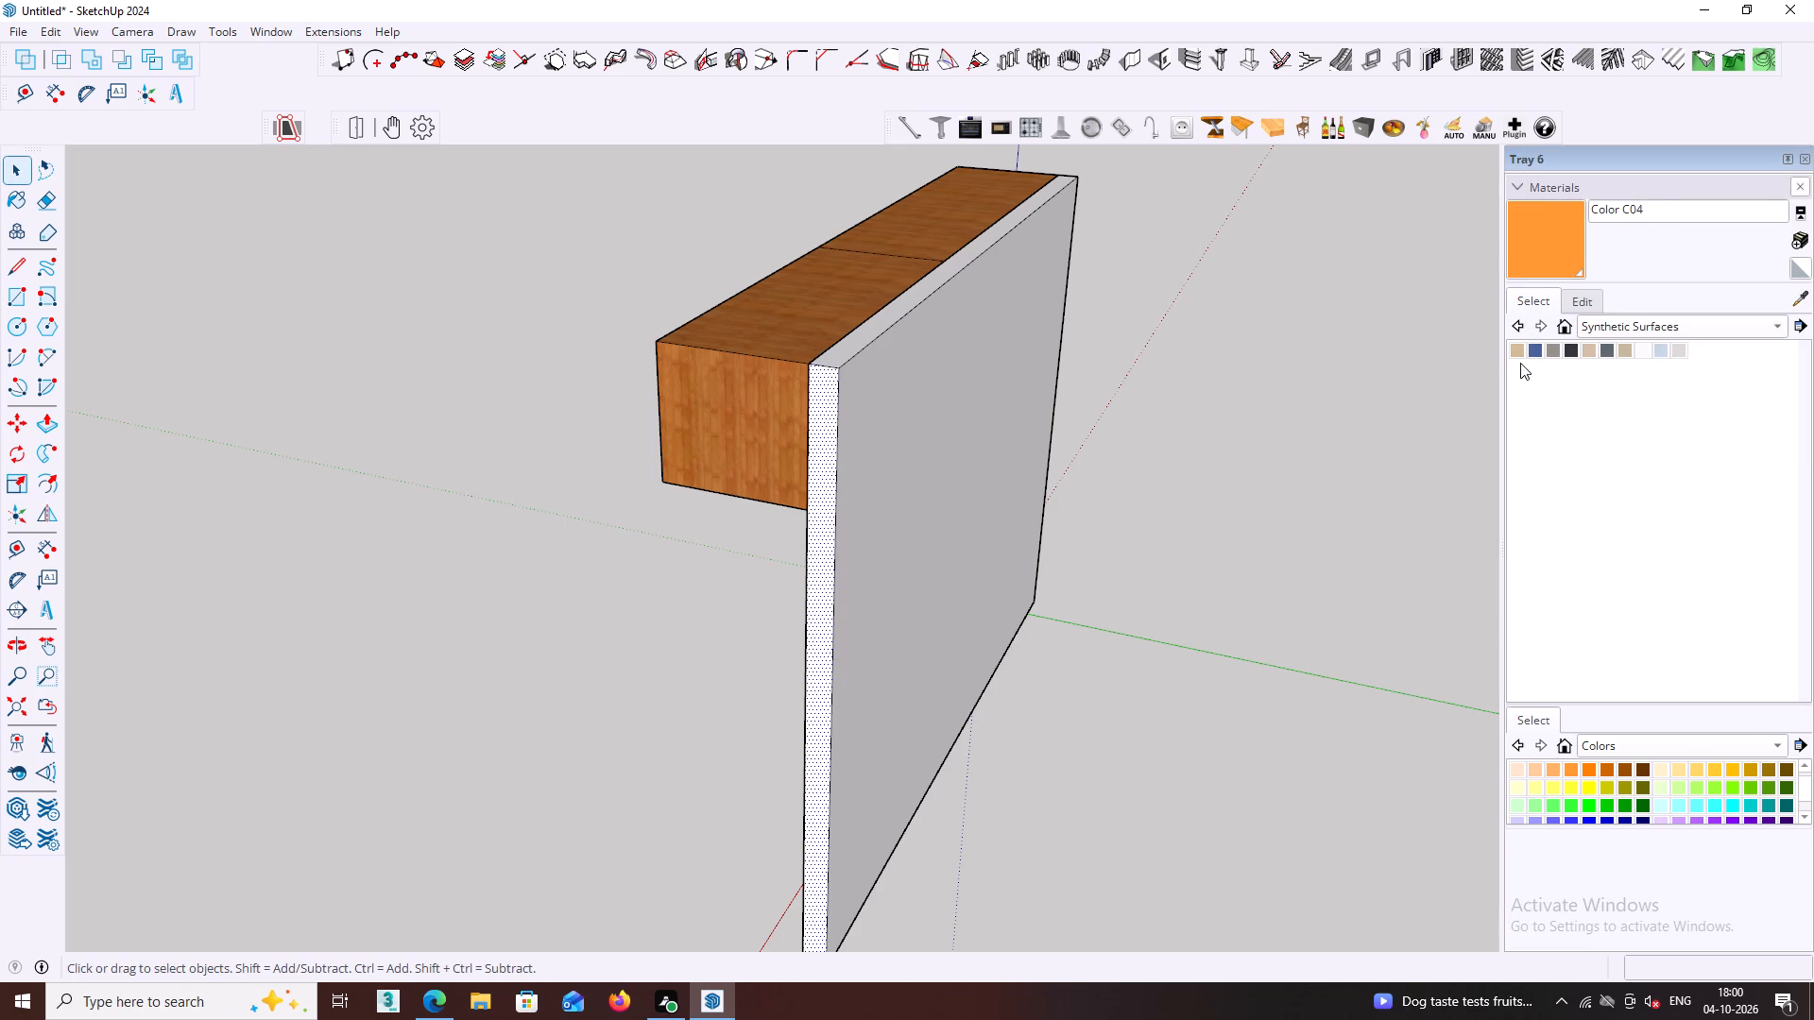
click(1518, 353)
click(952, 467)
Paint the wall panel's top, its vertical edge beside the overhead cabinets' open end, and its front face with Formica Beige.
middle_drag(947, 460, 1090, 435)
scroll(959, 375, up, 3)
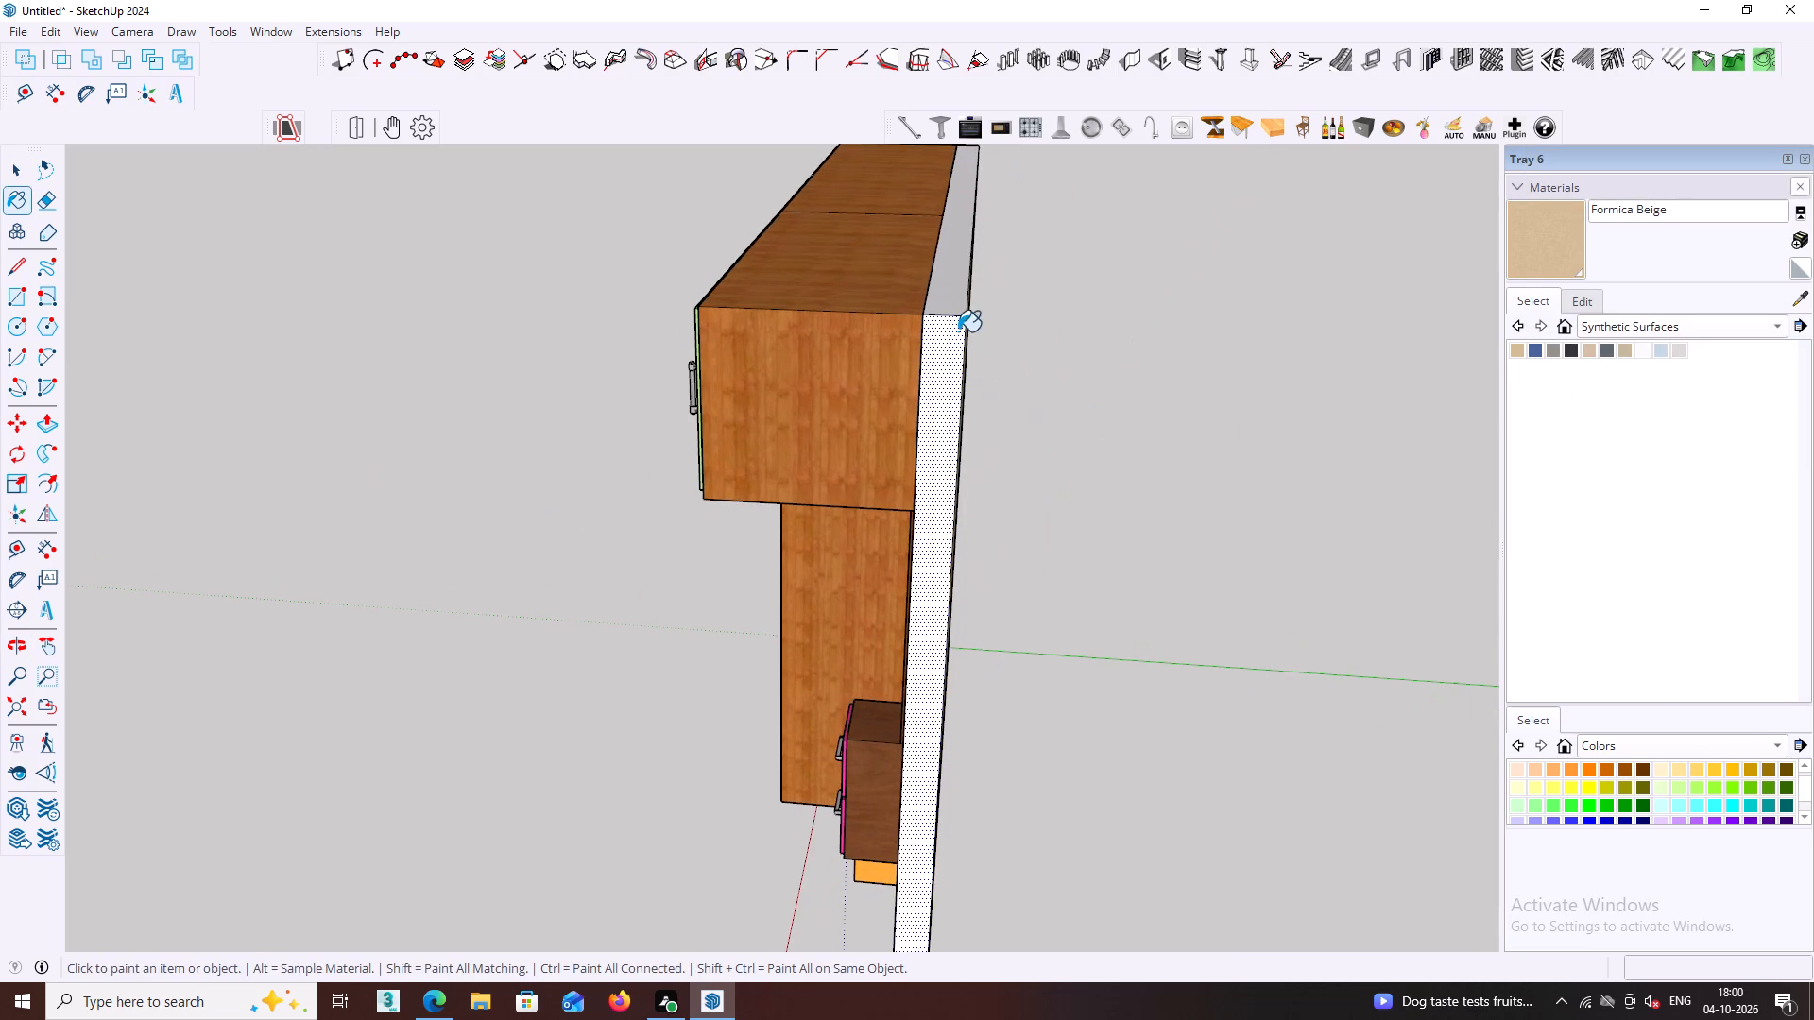
click(952, 284)
click(946, 370)
middle_drag(945, 386, 1156, 334)
click(1066, 555)
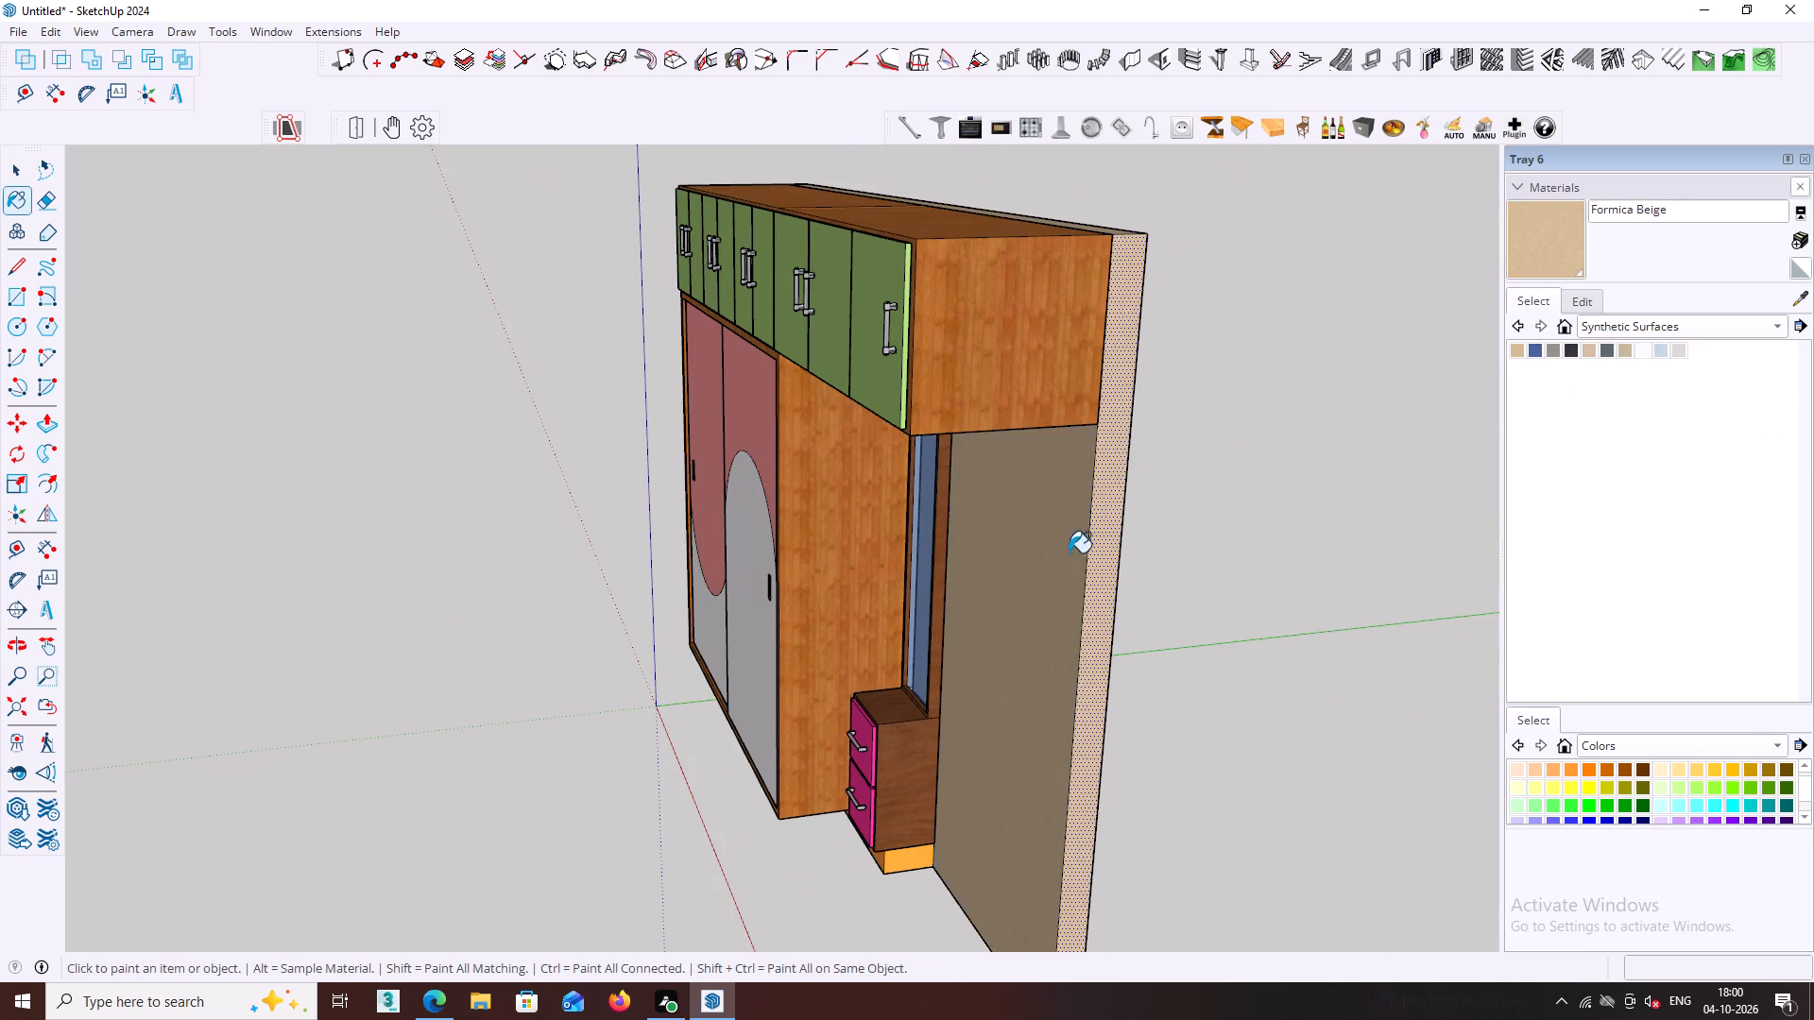
Paint the wall panel's underside and its vertical edge on the wardrobe side with Formica Beige.
middle_drag(1144, 548, 1359, 531)
scroll(1072, 554, down, 7)
middle_drag(998, 609, 1022, 292)
middle_drag(1185, 764, 1150, 501)
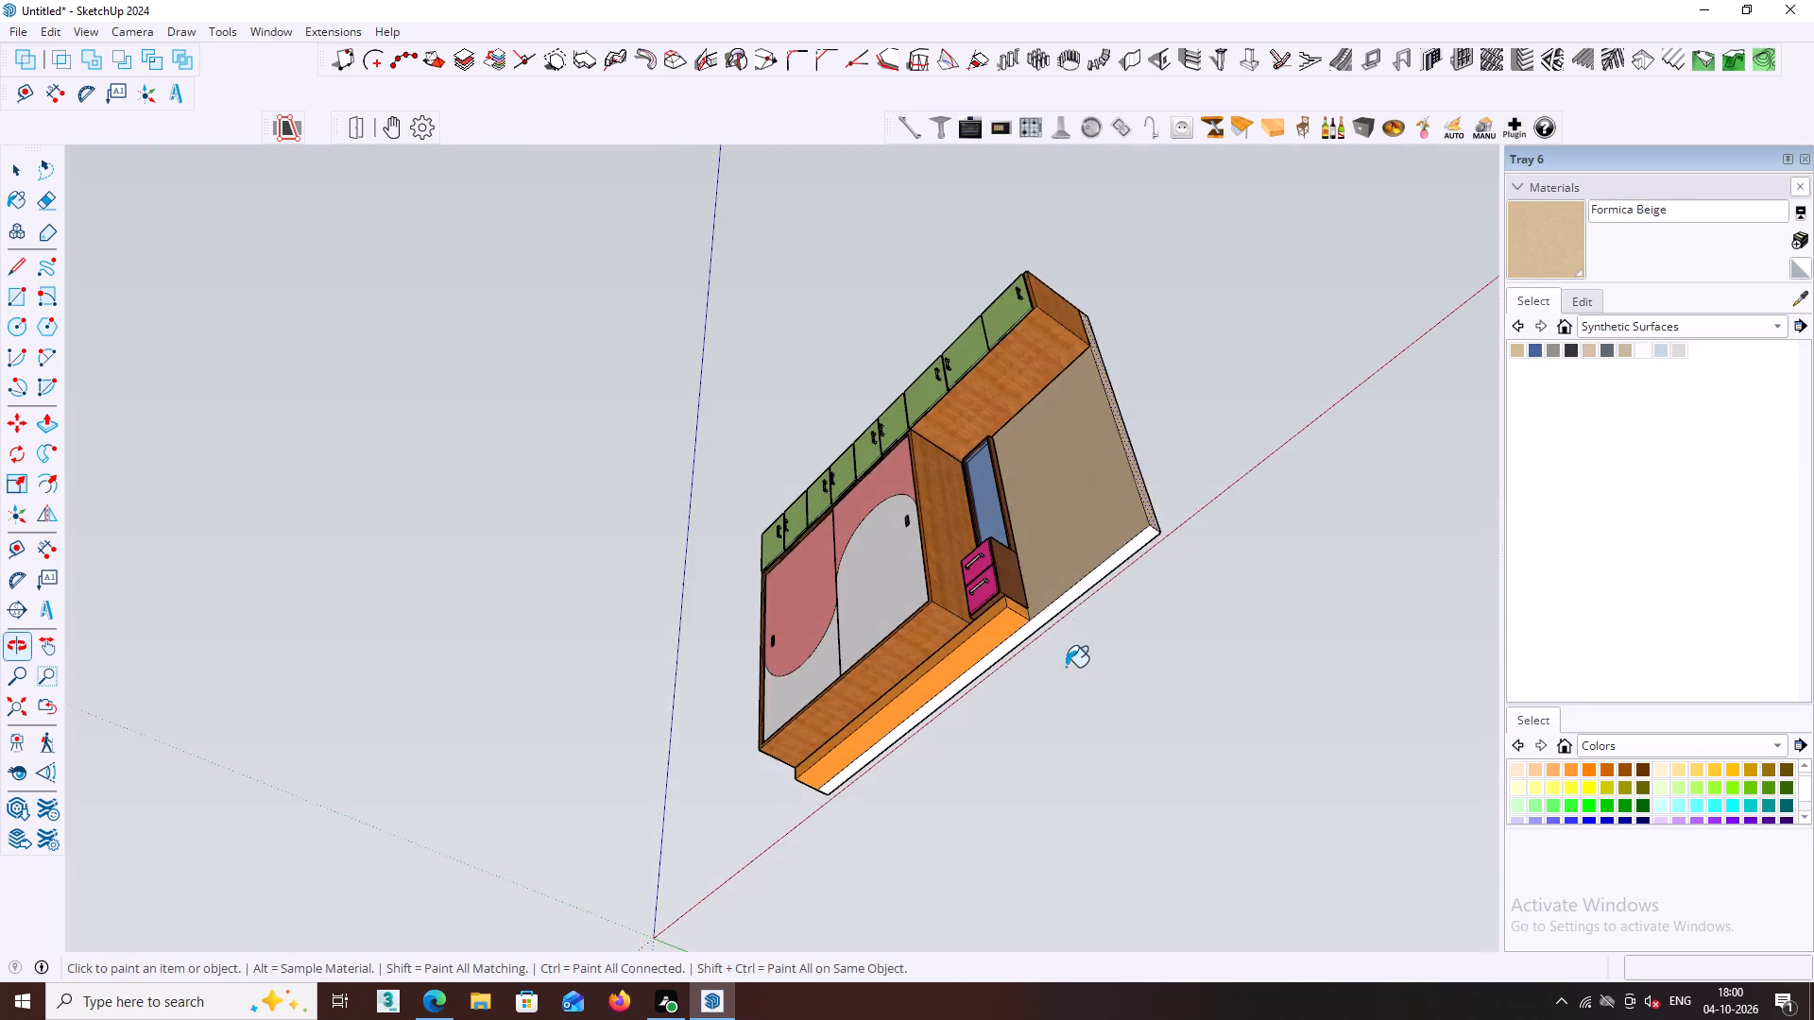
scroll(1044, 654, up, 9)
click(1035, 607)
middle_drag(1033, 605, 783, 527)
middle_drag(830, 537, 440, 578)
middle_drag(652, 622, 192, 632)
middle_drag(1206, 620, 565, 636)
middle_drag(950, 586, 740, 609)
scroll(468, 628, up, 2)
click(693, 633)
middle_drag(690, 621, 685, 639)
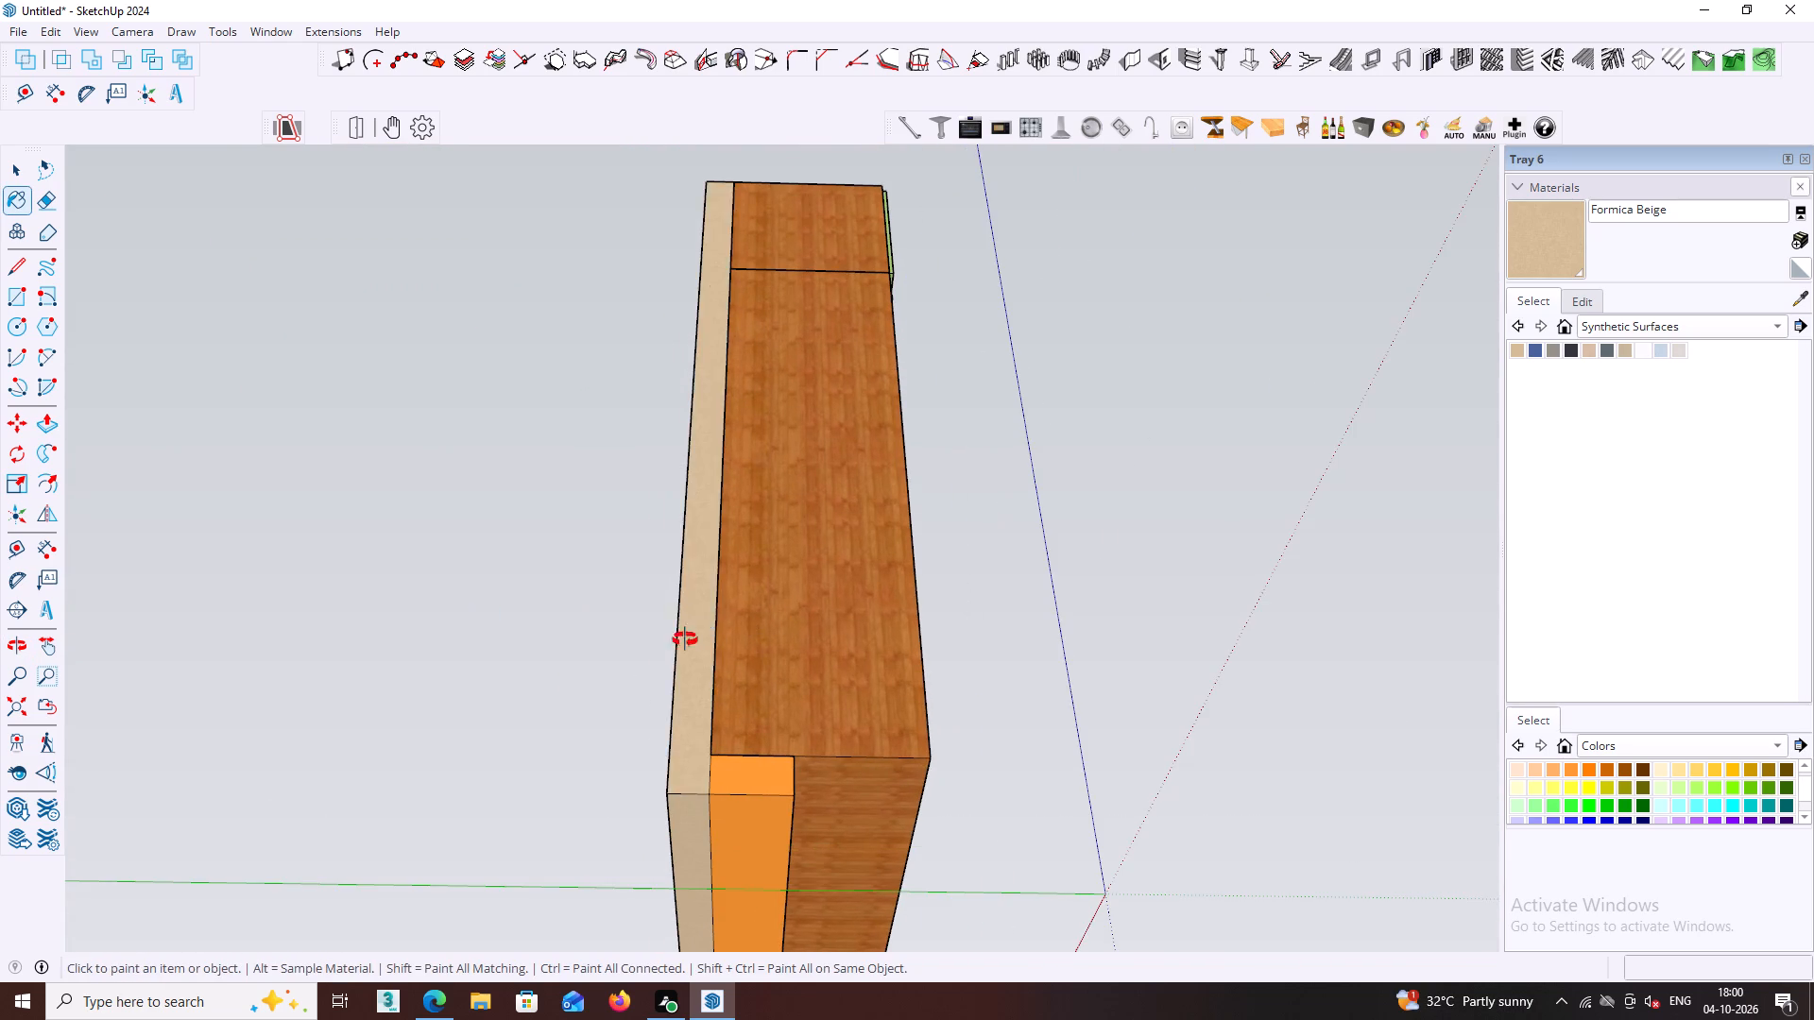
Examine the painted wardrobe, overhead cabinets, drawer unit and wall panel from the end, front and wardrobe side.
middle_drag(685, 639, 716, 835)
scroll(774, 694, down, 6)
middle_drag(774, 703, 775, 718)
middle_drag(742, 600, 730, 882)
middle_drag(744, 721, 722, 852)
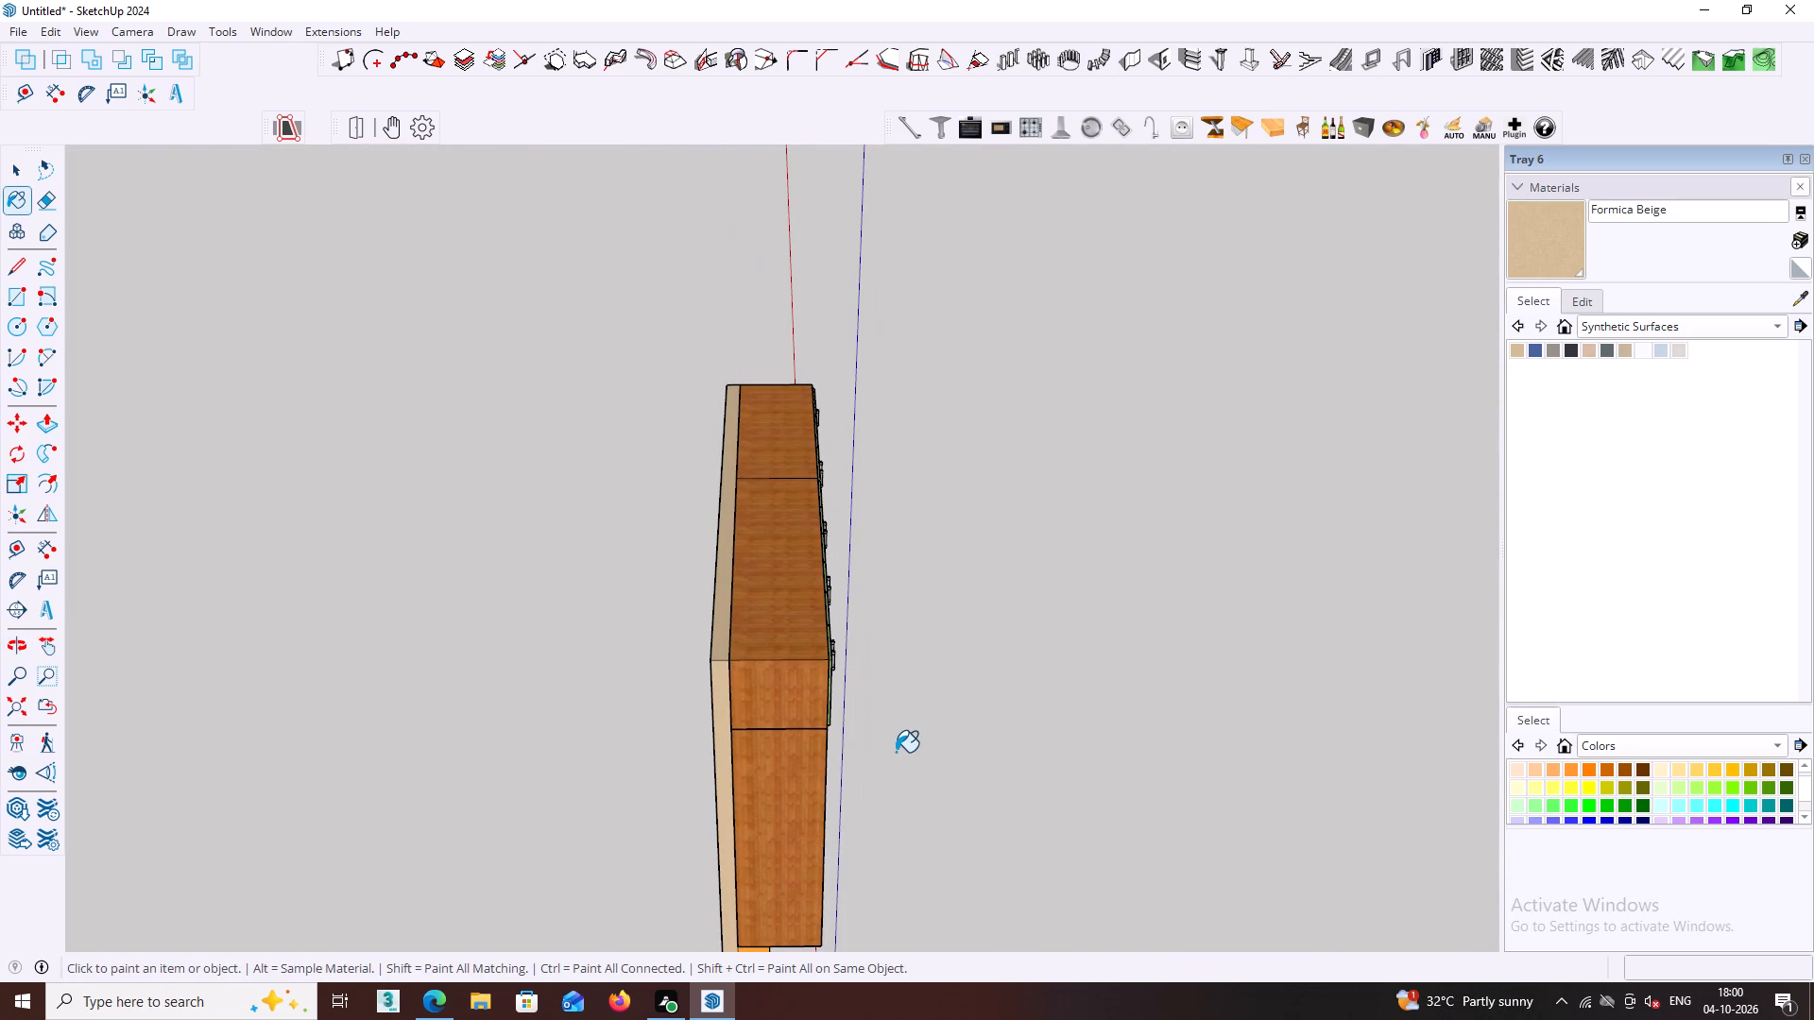
key(space)
click(1258, 632)
middle_drag(1239, 630, 601, 628)
middle_drag(713, 623, 314, 617)
middle_drag(632, 656, 659, 566)
middle_drag(722, 649, 770, 551)
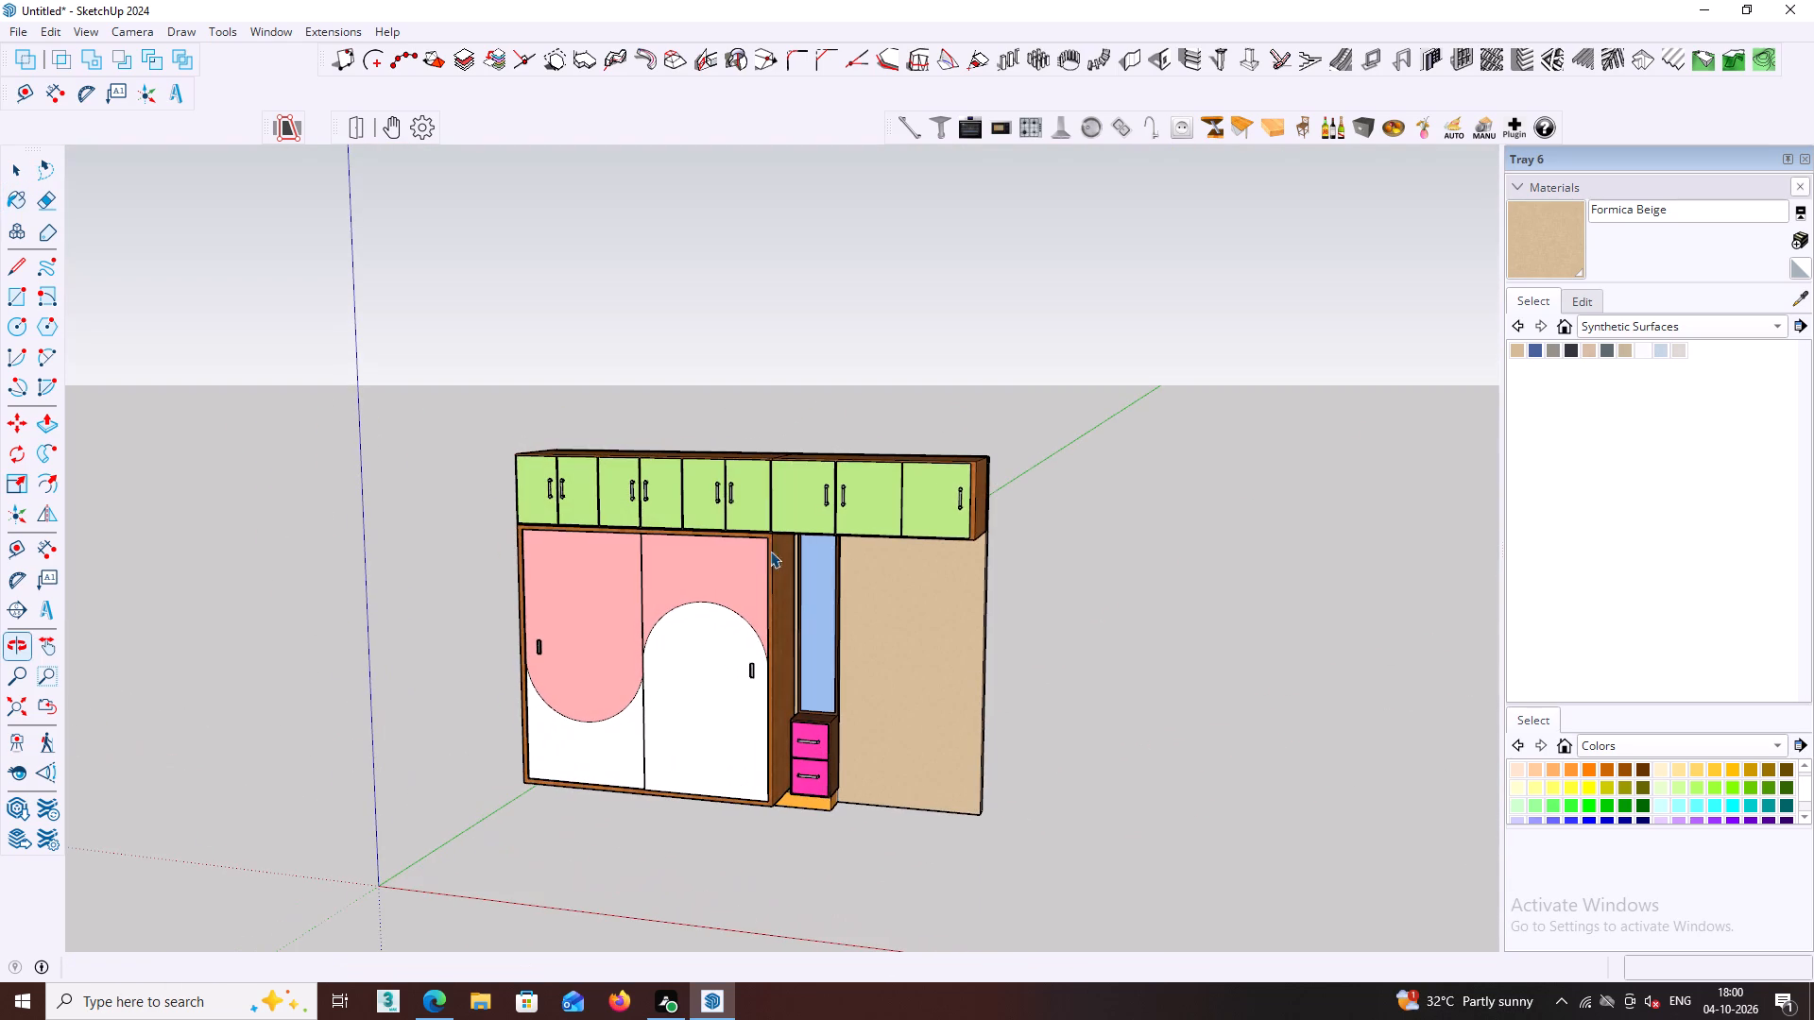
middle_drag(923, 642, 910, 496)
middle_drag(861, 571, 858, 593)
scroll(859, 577, down, 1)
middle_drag(857, 607, 1156, 670)
middle_drag(560, 560, 880, 589)
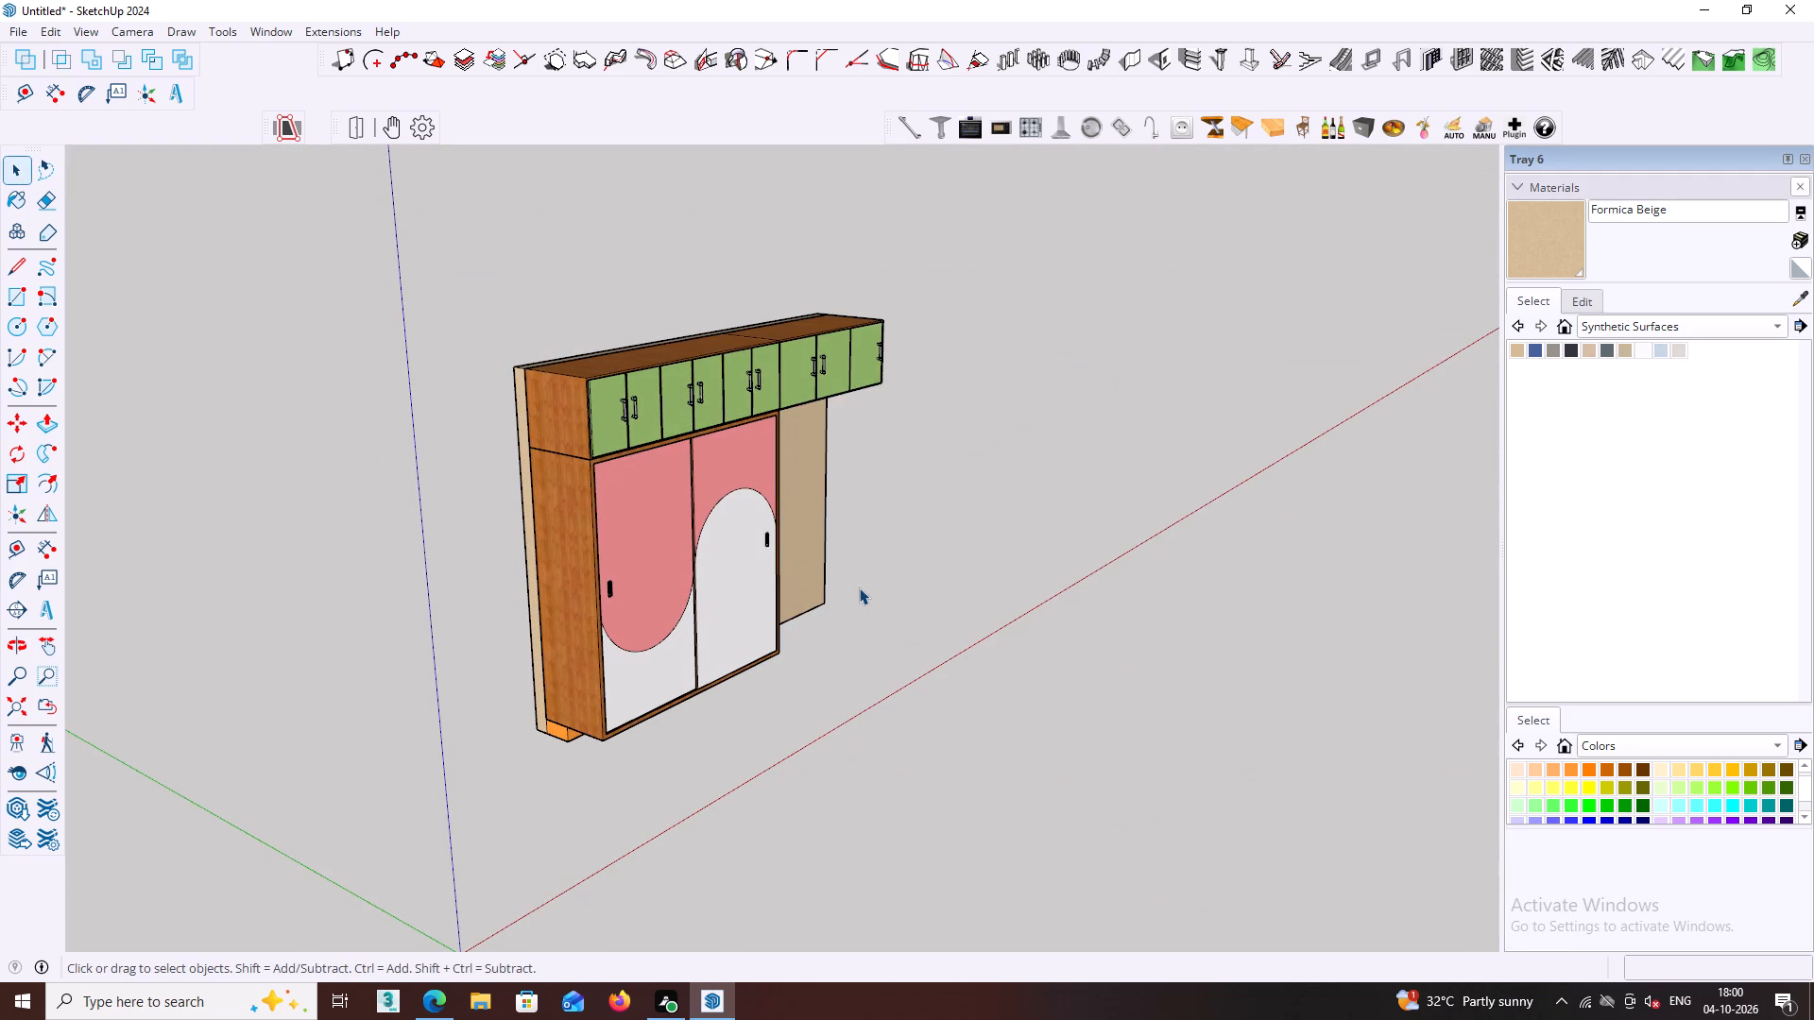
middle_drag(733, 568, 570, 553)
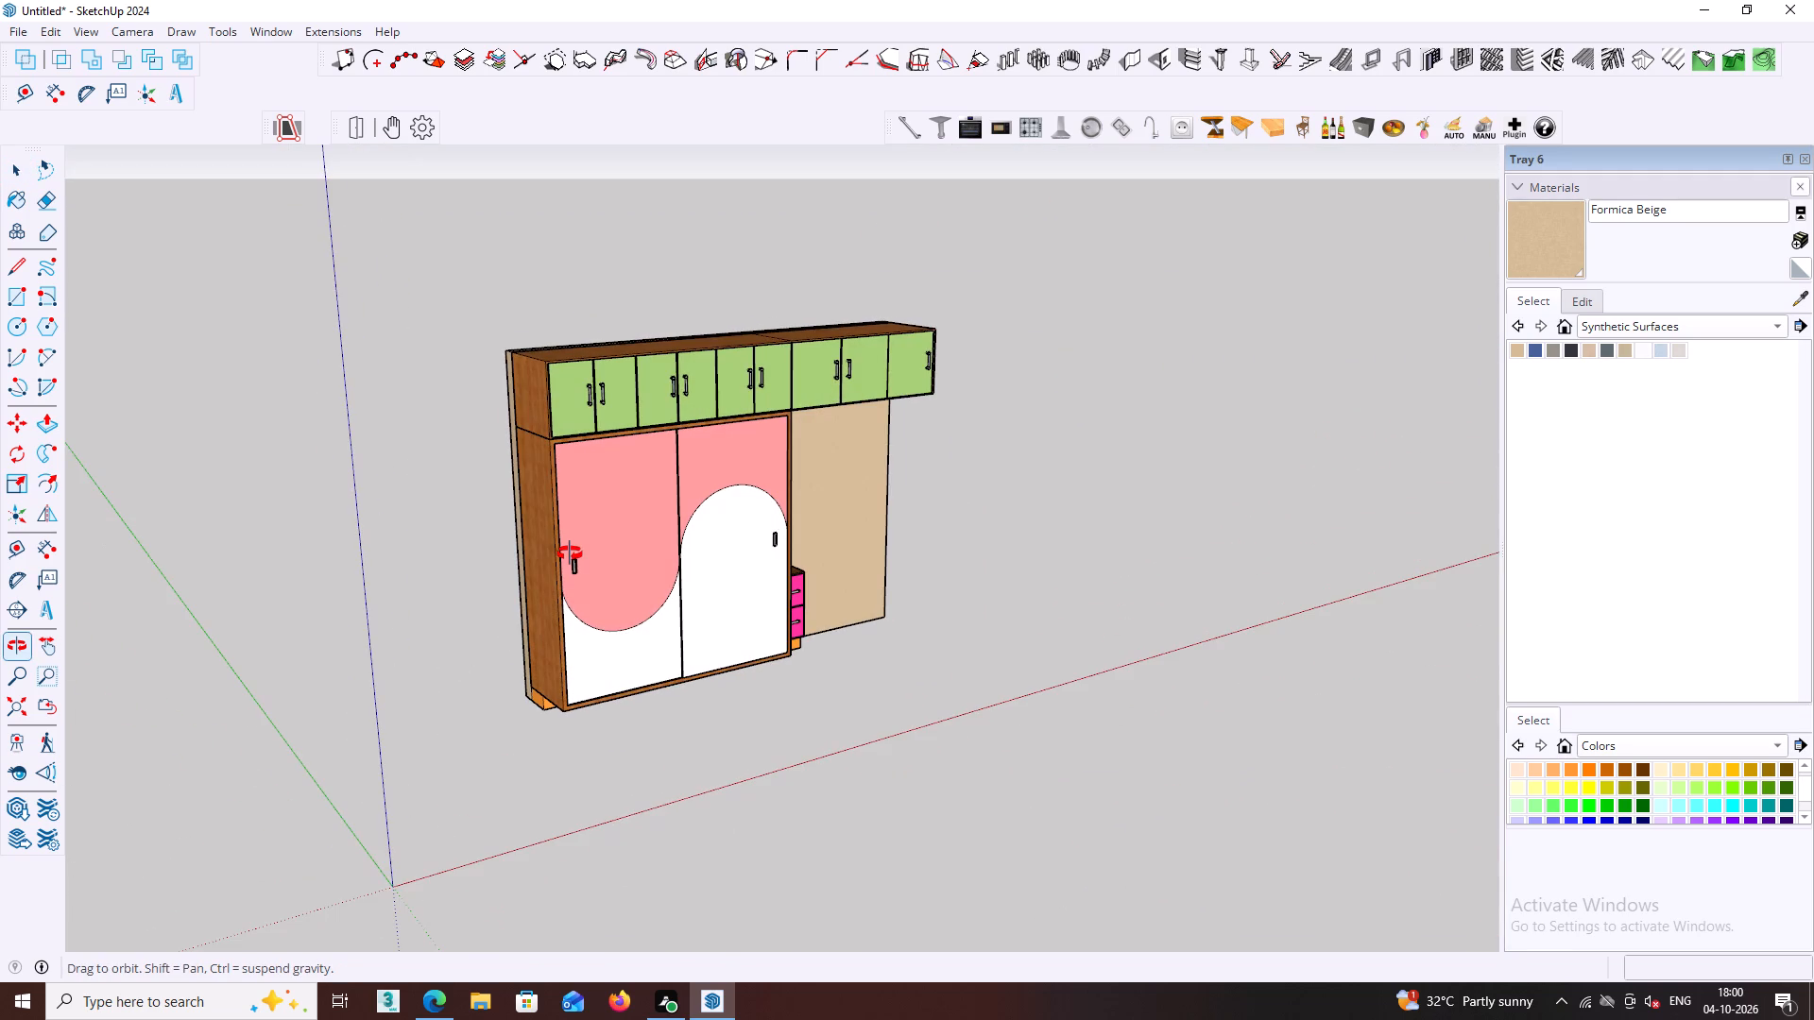
middle_drag(570, 553, 574, 540)
middle_drag(488, 539, 661, 542)
Extend the wall panel's vertical end face on the wardrobe side outward by 50 mm with Push/Pull.
scroll(534, 367, up, 3)
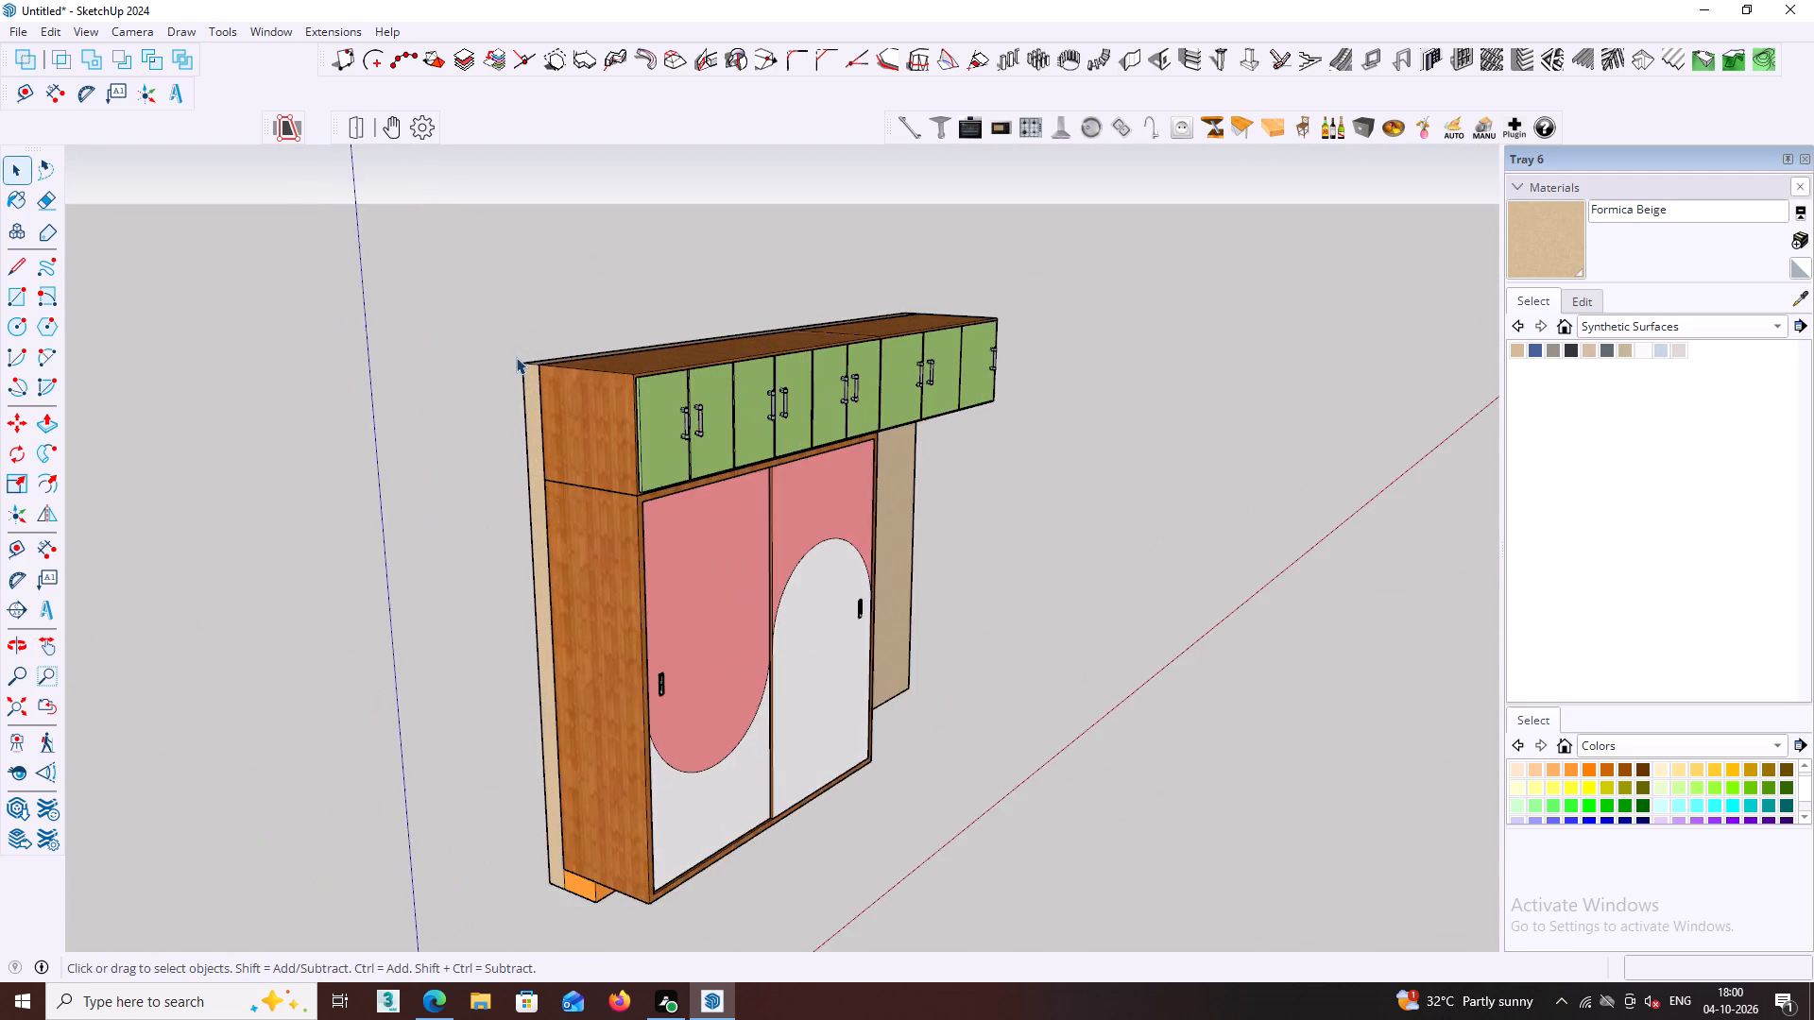
scroll(516, 357, up, 4)
middle_drag(526, 414, 738, 434)
middle_drag(731, 430, 669, 432)
scroll(638, 435, up, 3)
middle_drag(639, 434, 604, 442)
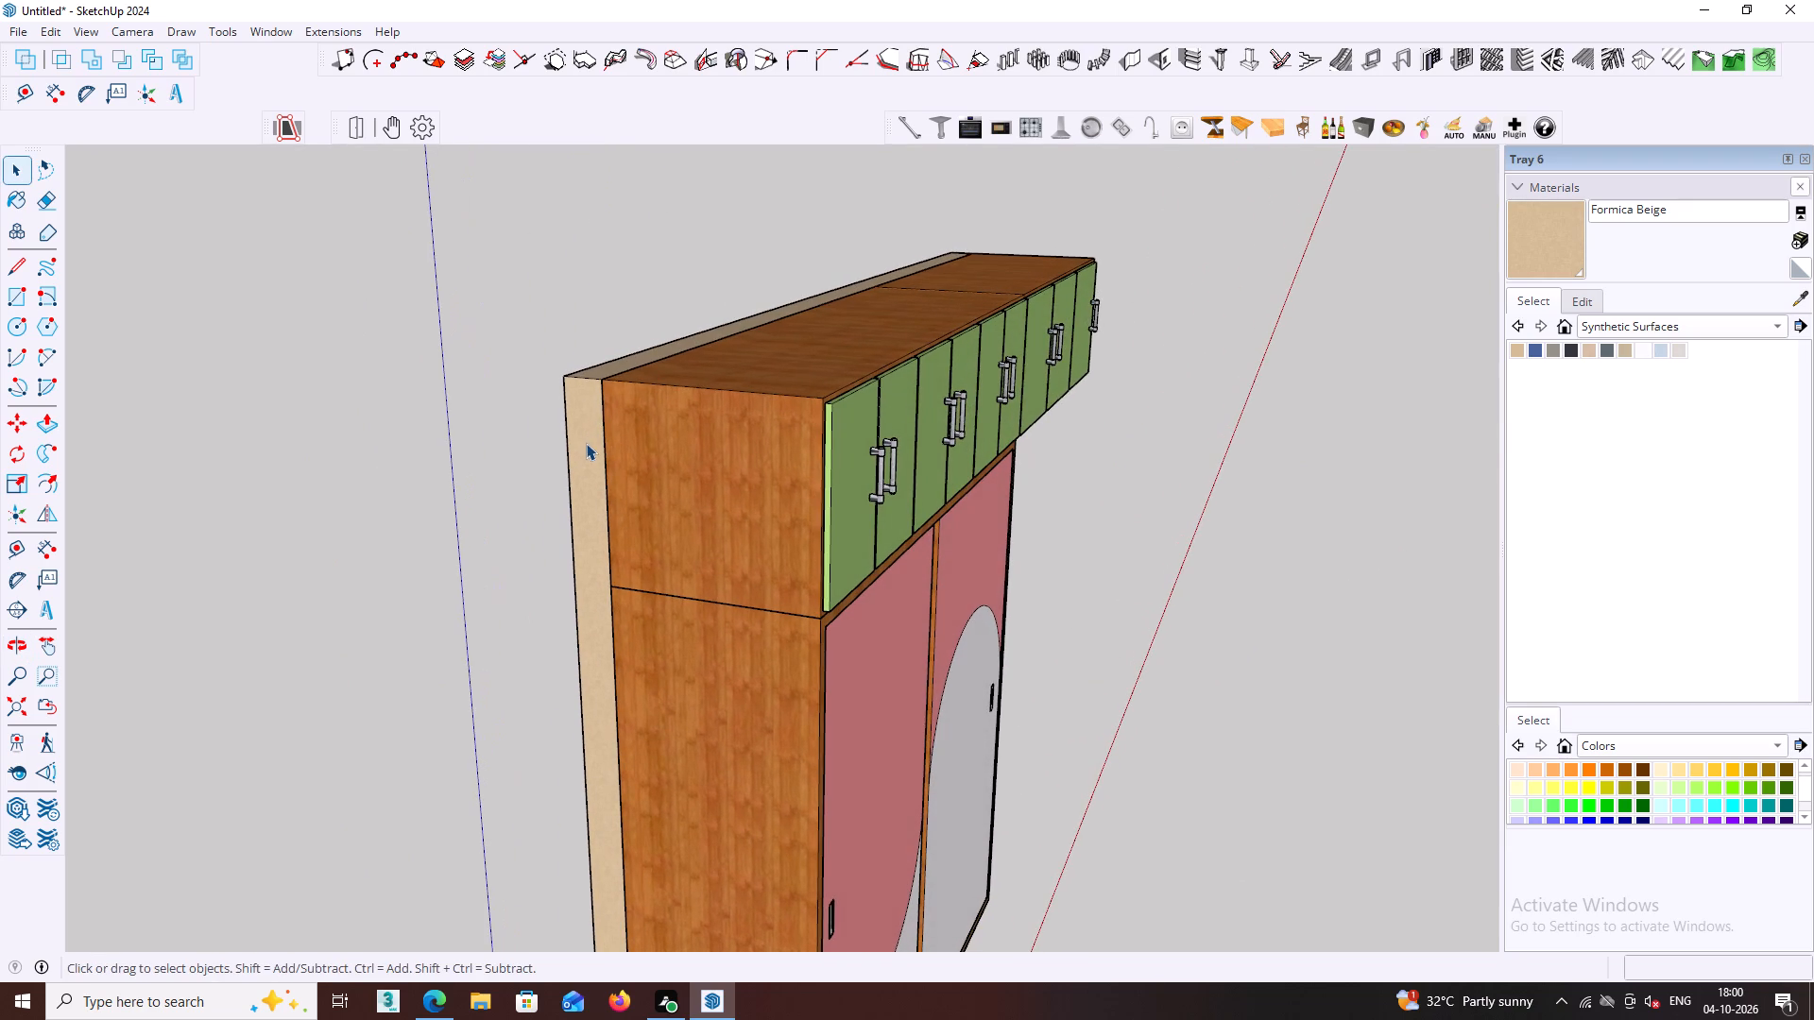
click(586, 442)
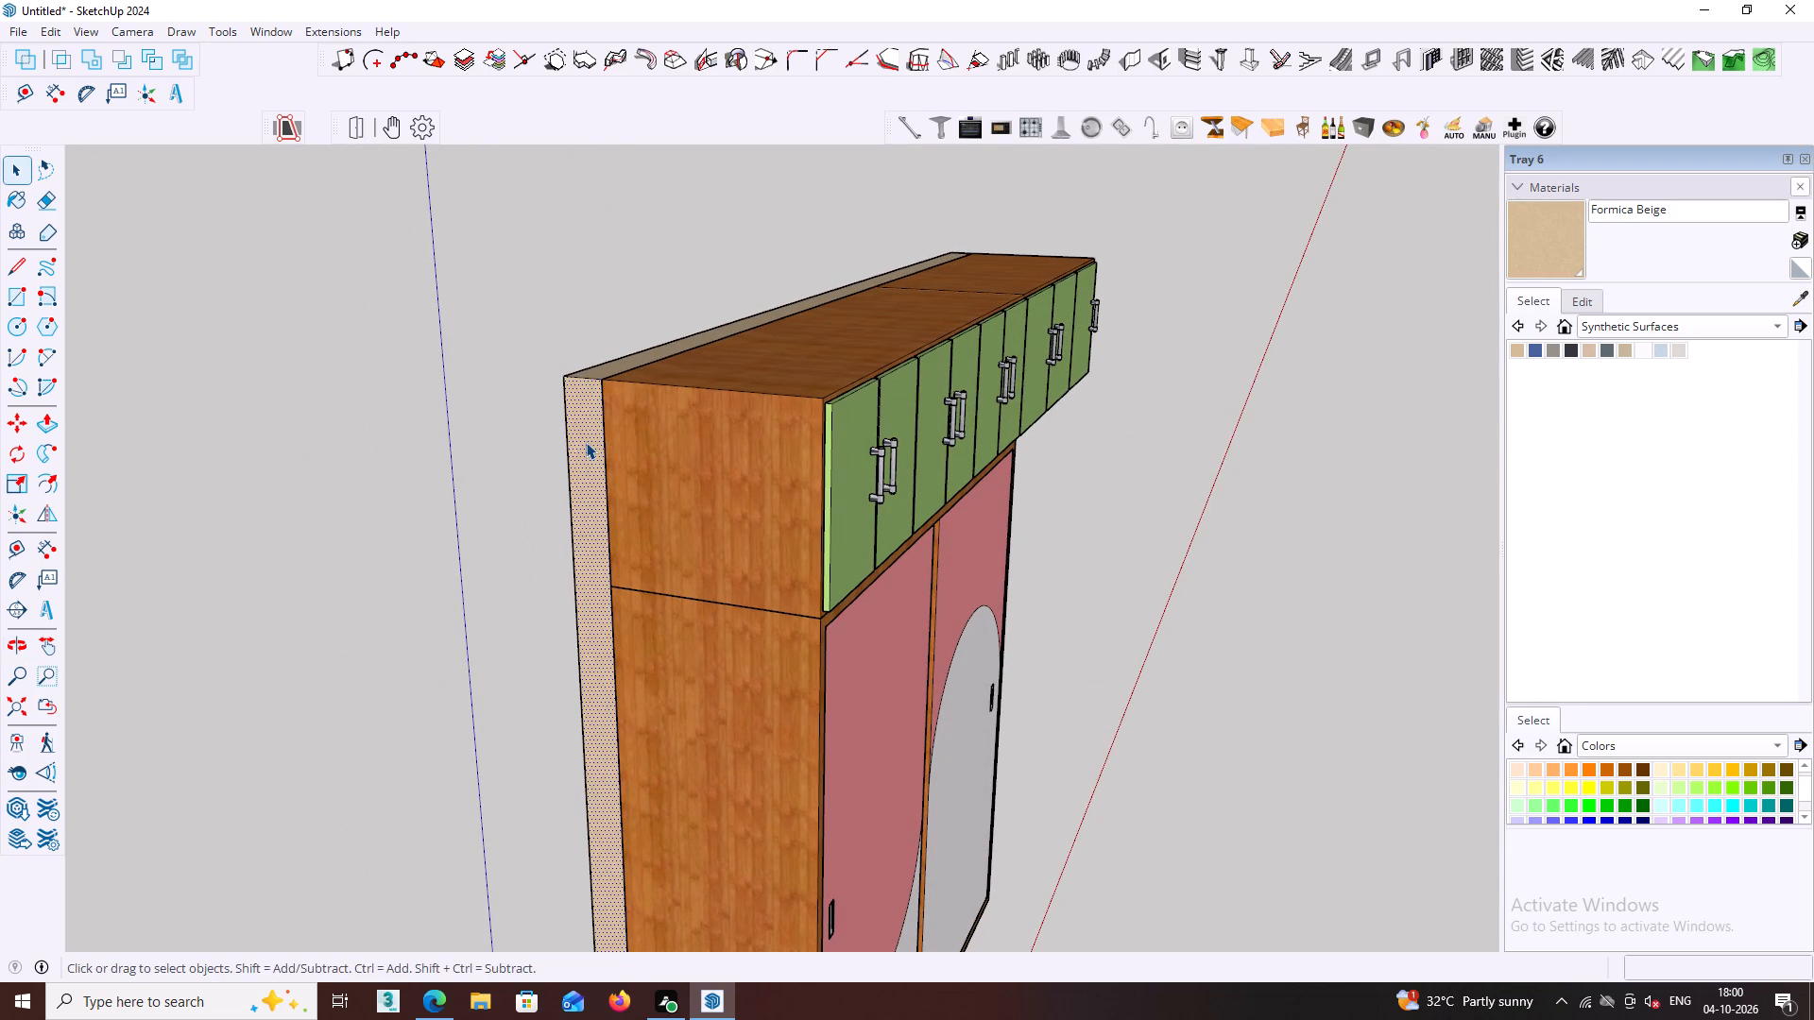
middle_drag(586, 450, 632, 457)
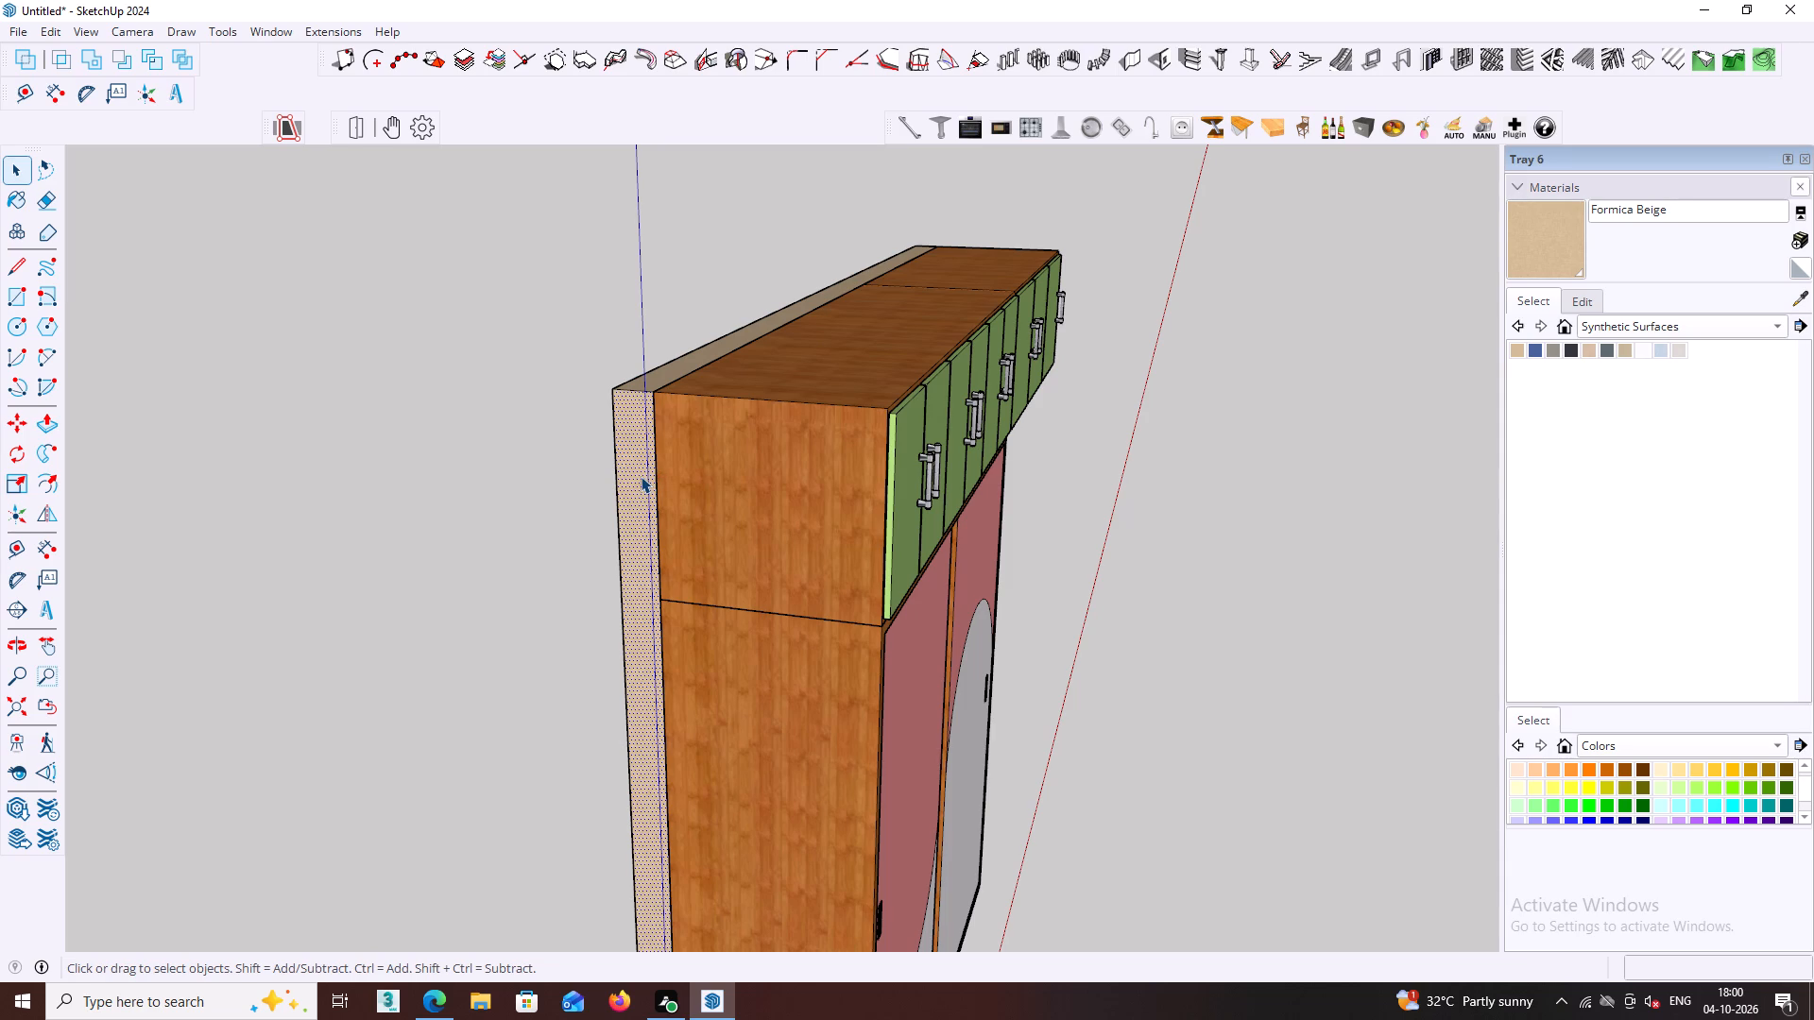
key(p)
click(641, 476)
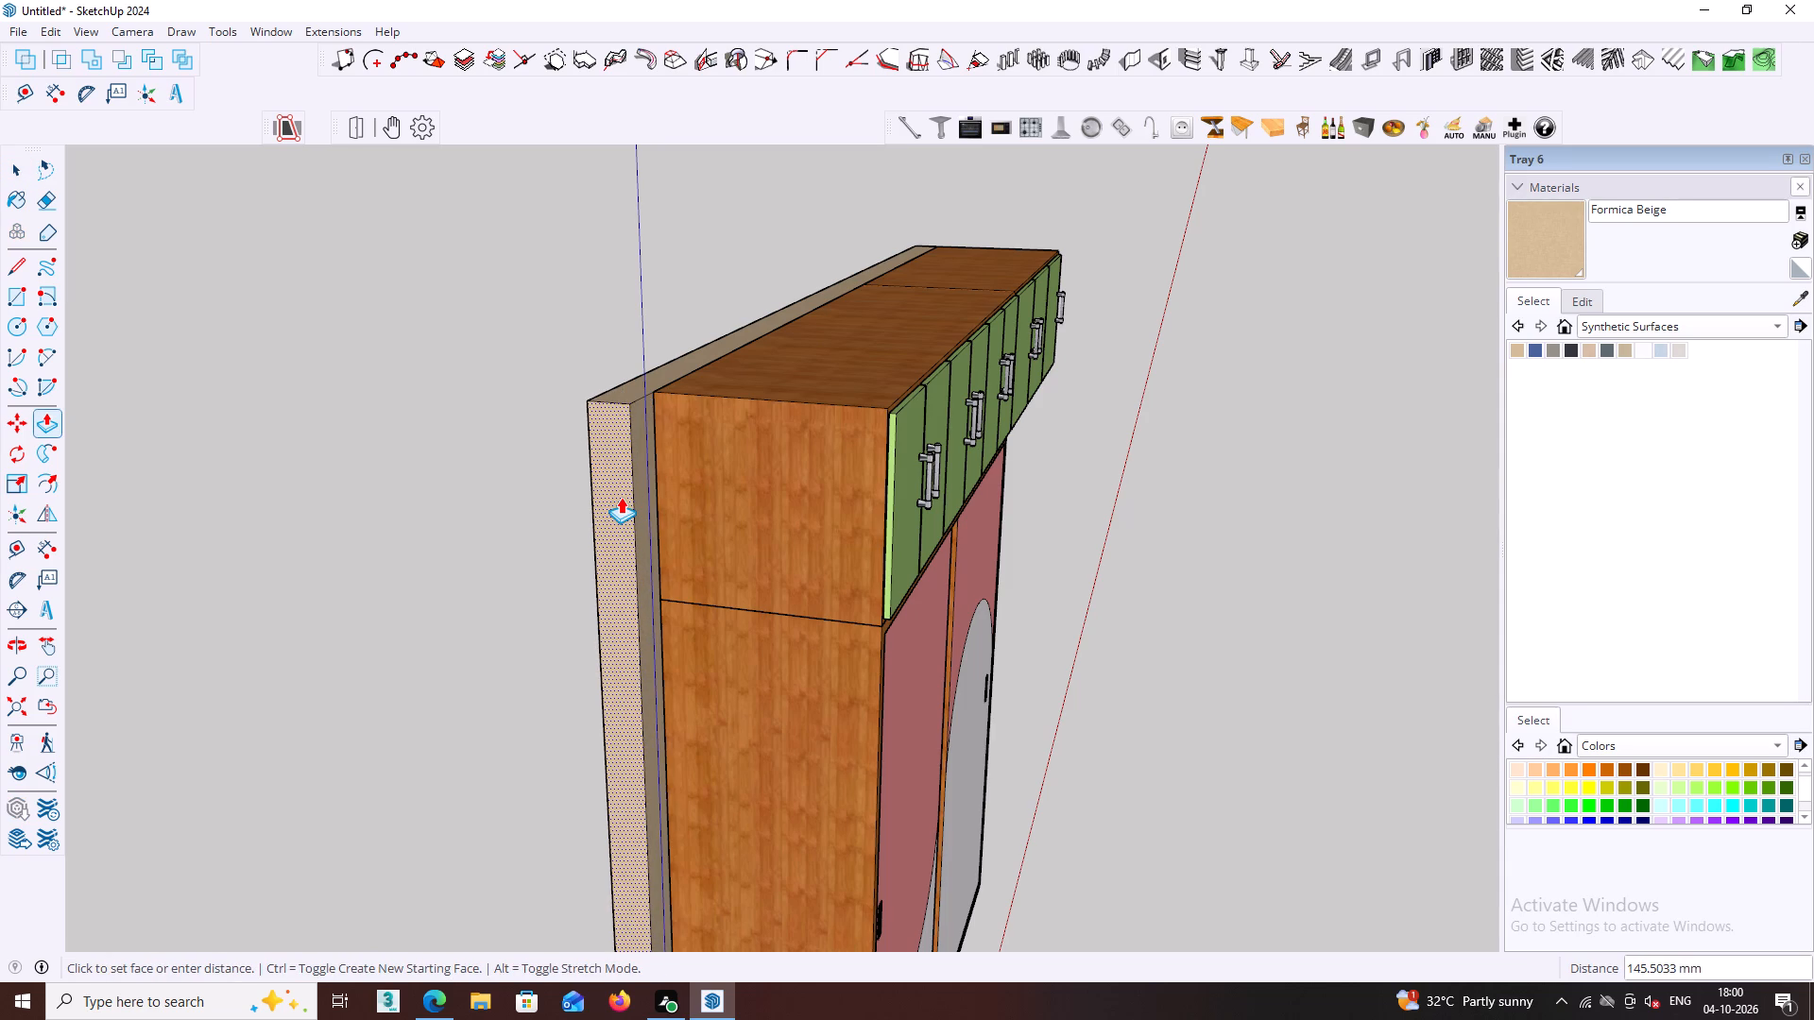
middle_drag(622, 505, 719, 494)
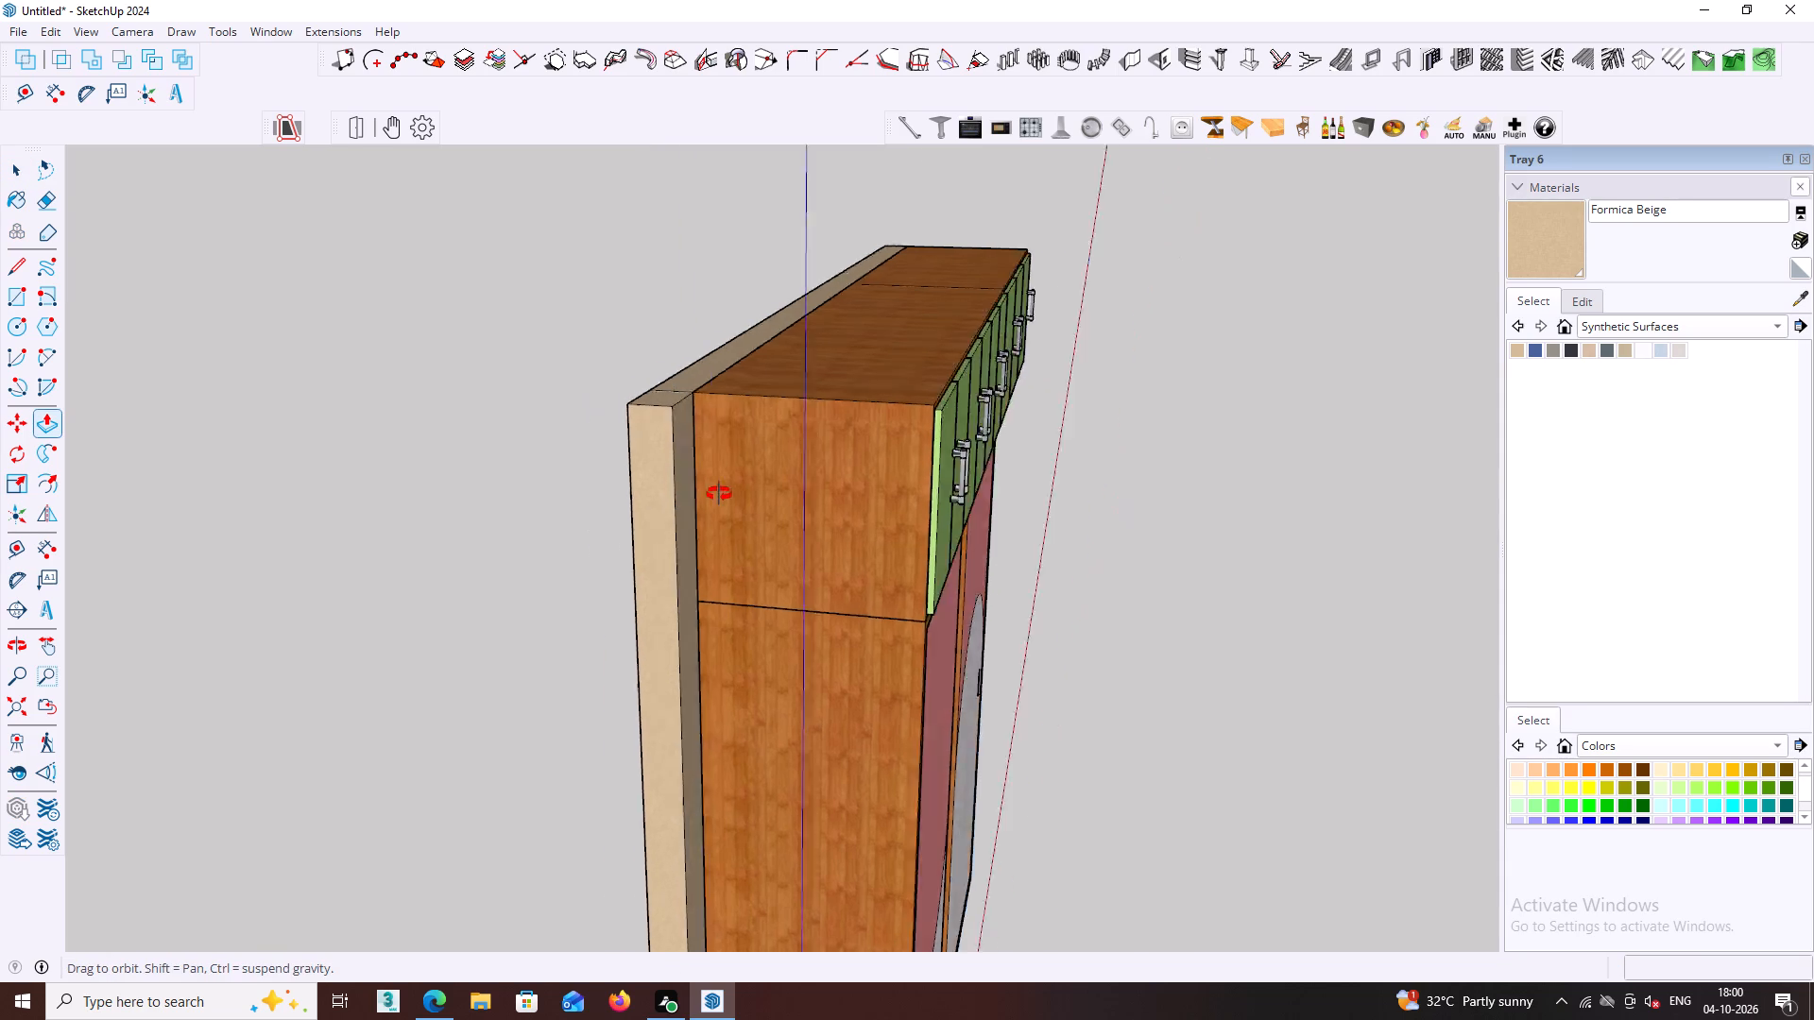
middle_drag(719, 494, 481, 568)
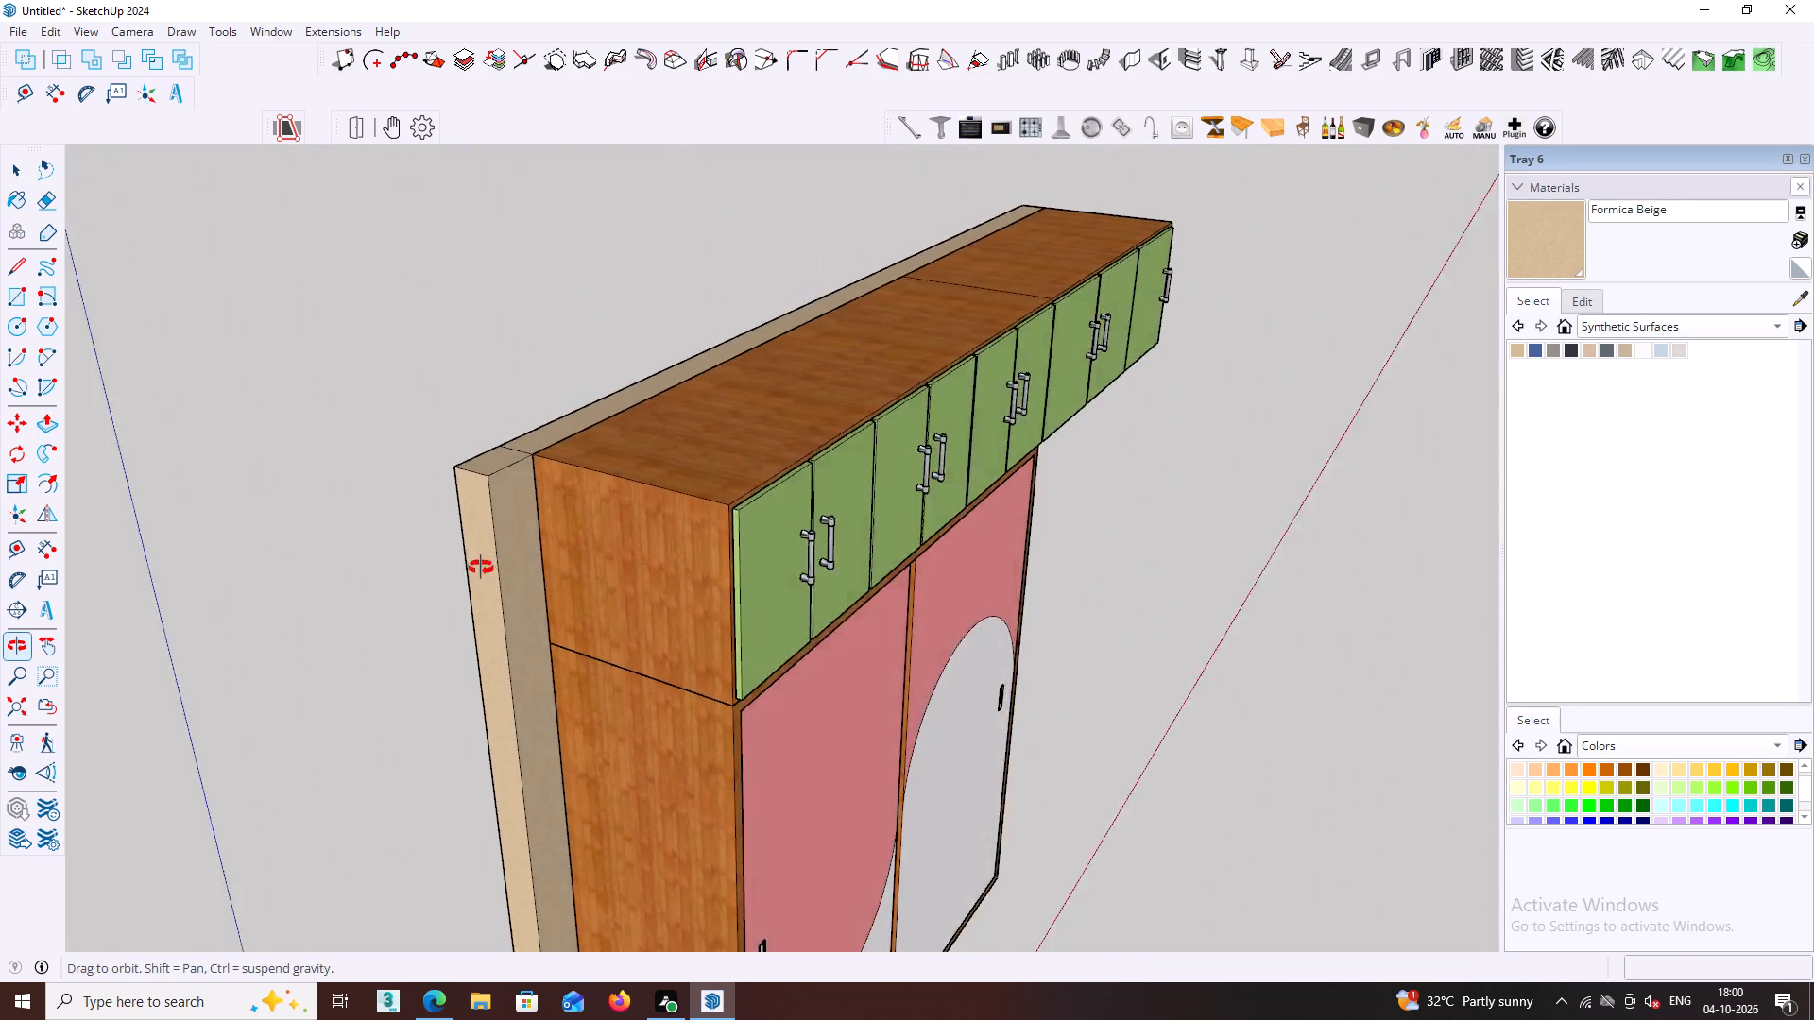
middle_drag(481, 568, 384, 514)
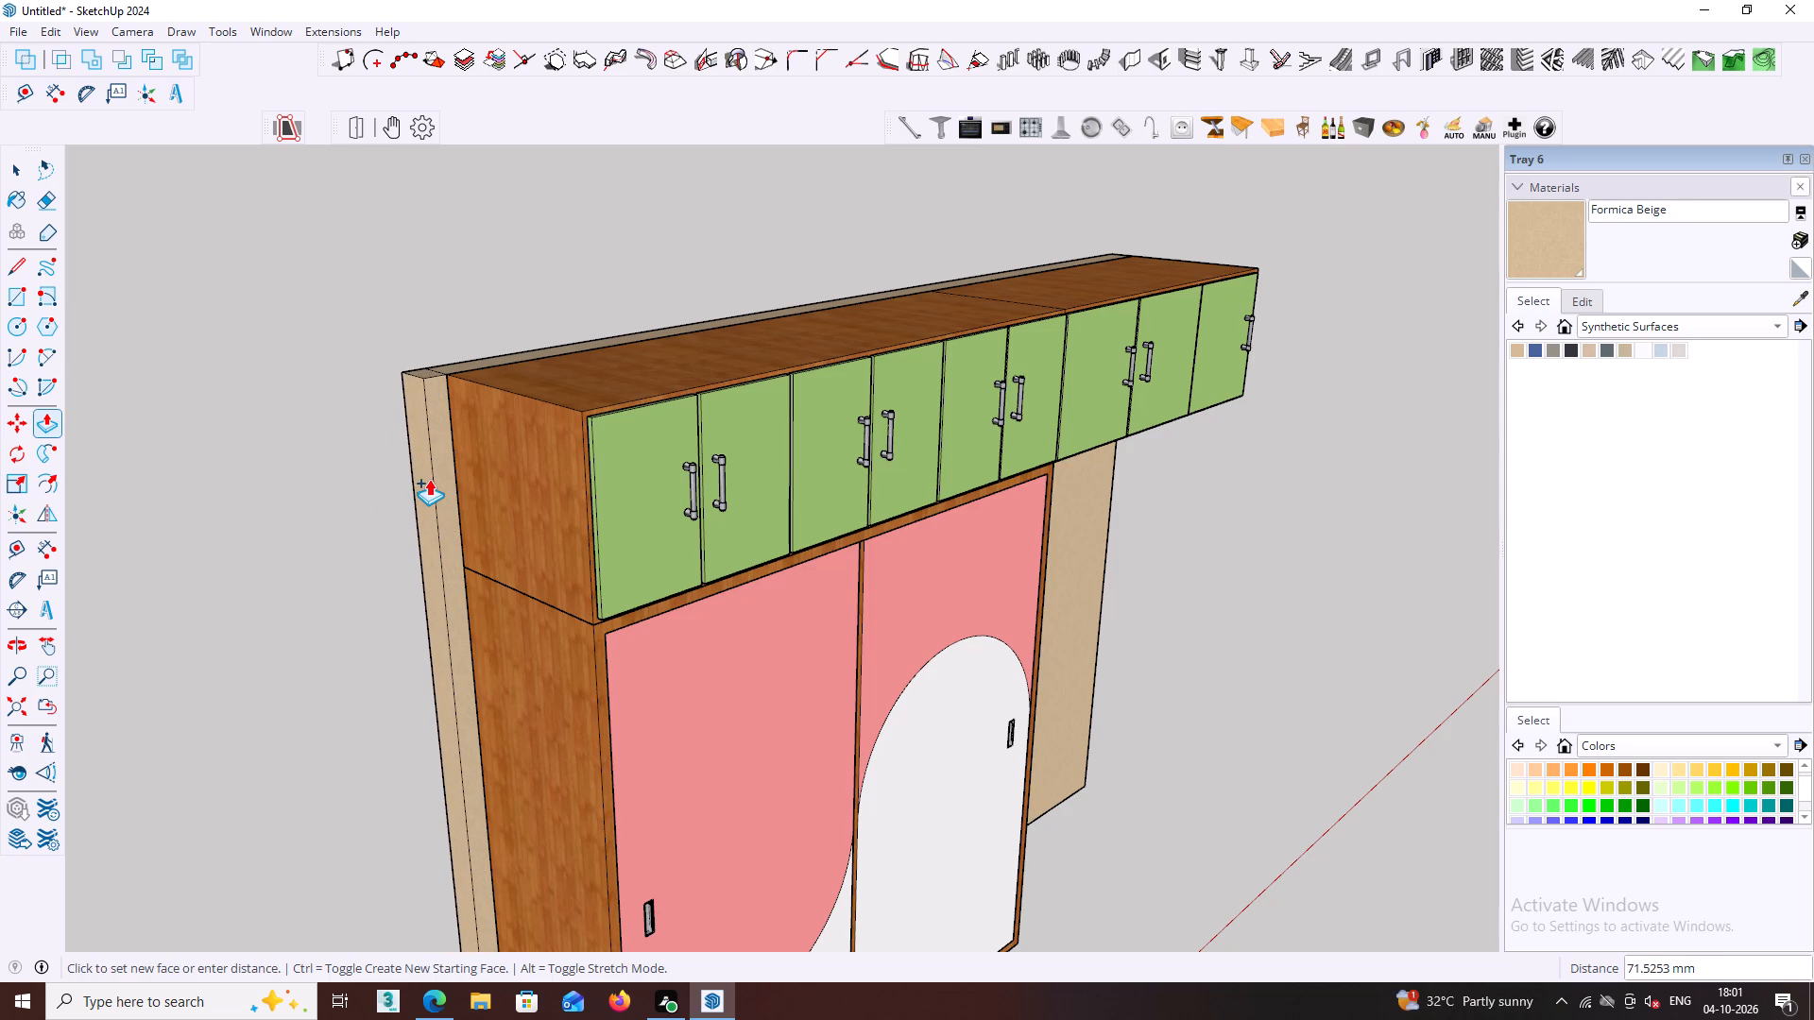
text(50)
key(Return)
Erase the seam edge across the wall panel's top where the wardrobe-side extension meets the original panel.
middle_drag(434, 518, 354, 466)
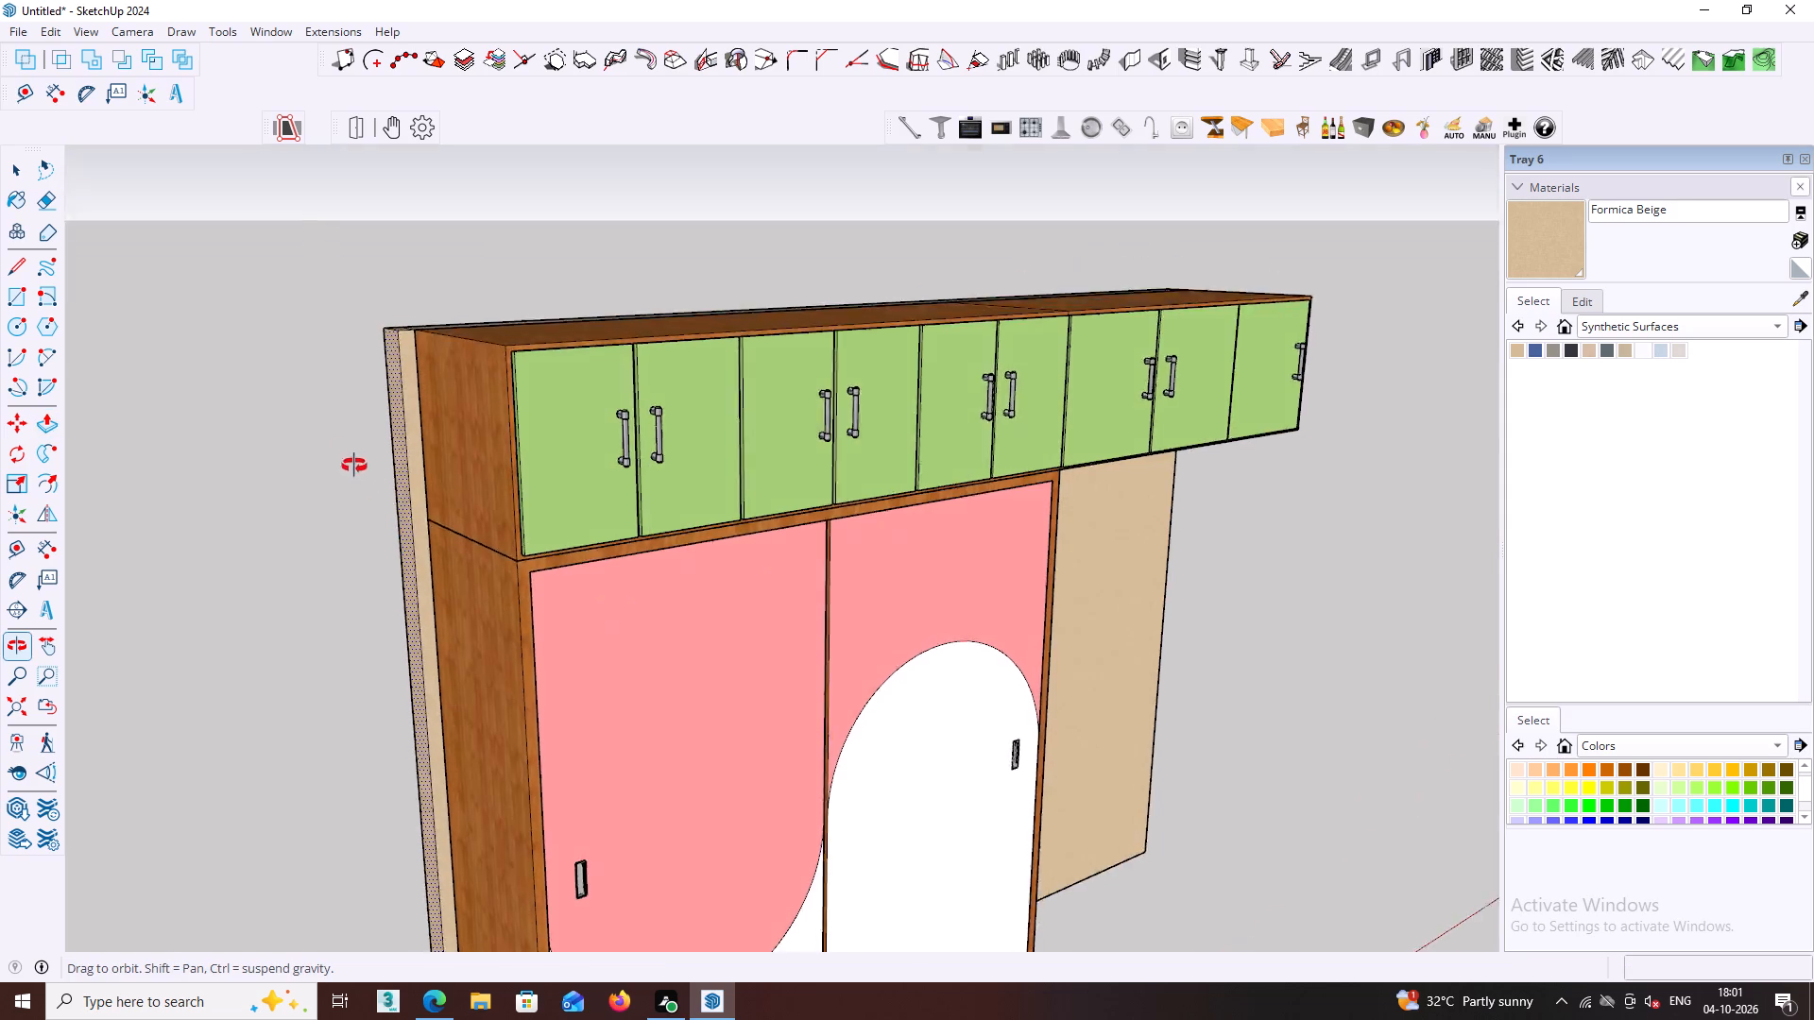
middle_drag(354, 466, 342, 448)
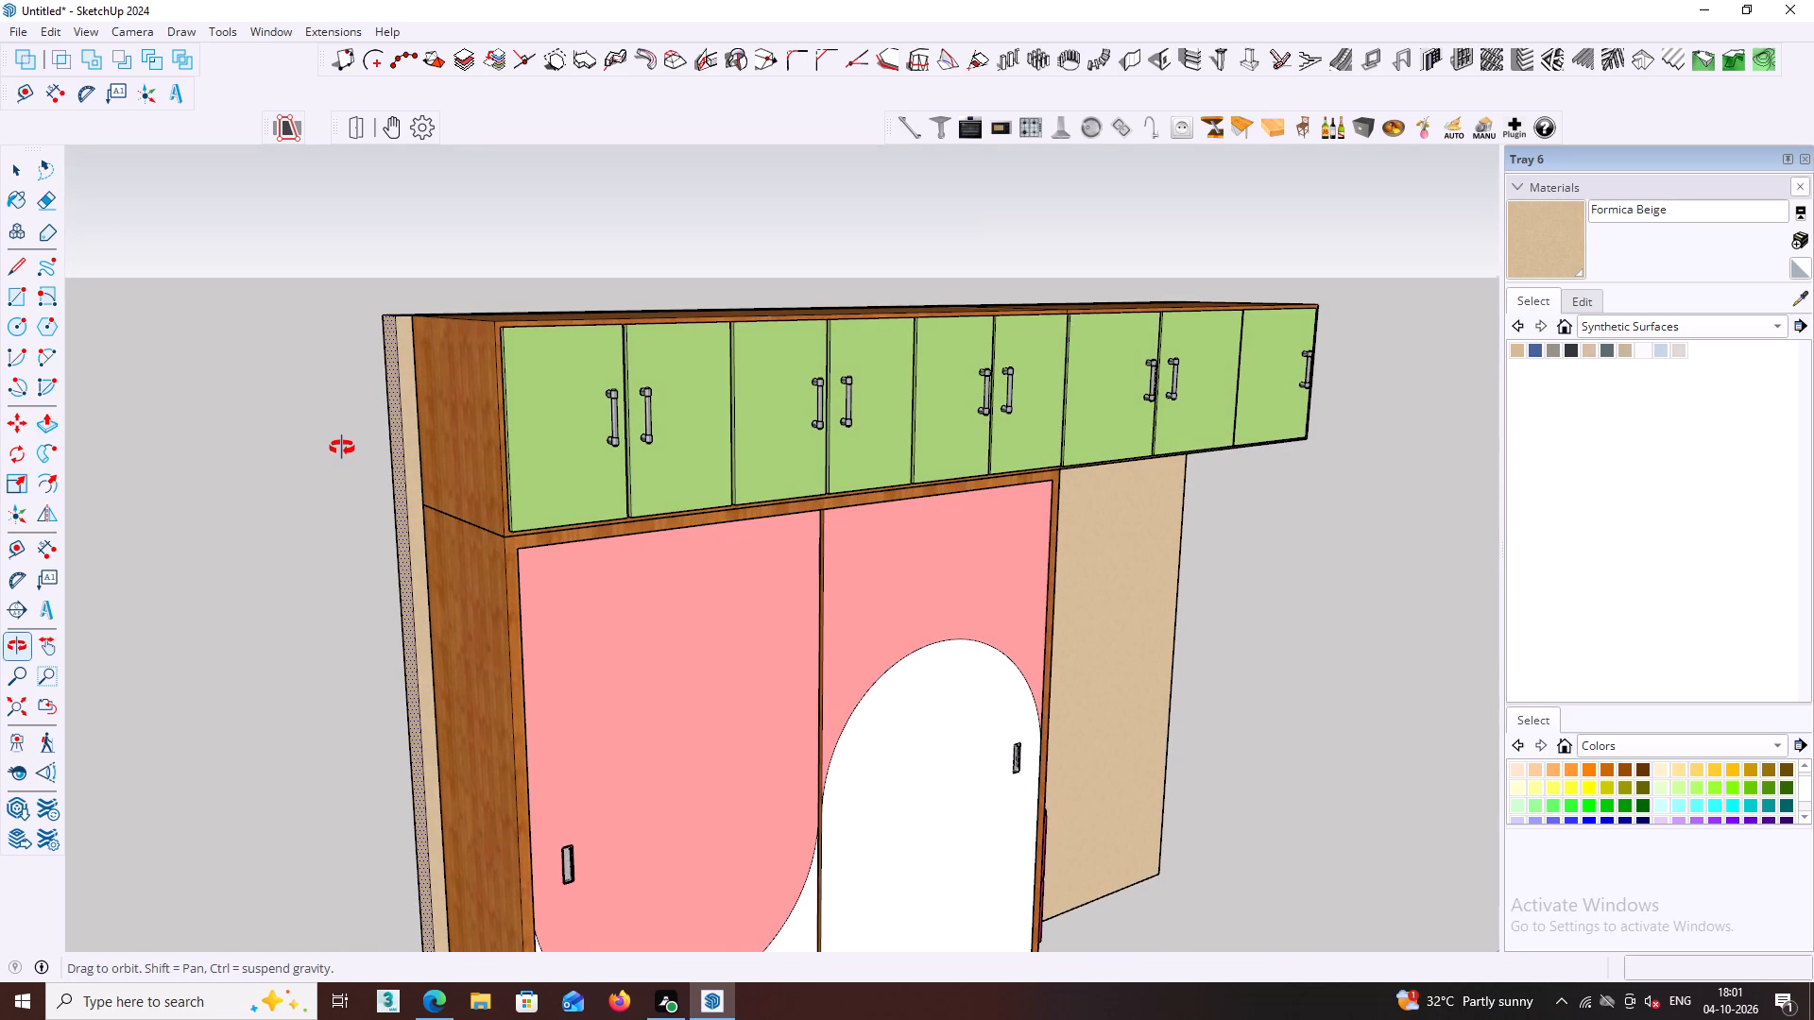
middle_drag(342, 448, 471, 531)
middle_drag(460, 499, 436, 582)
key(space)
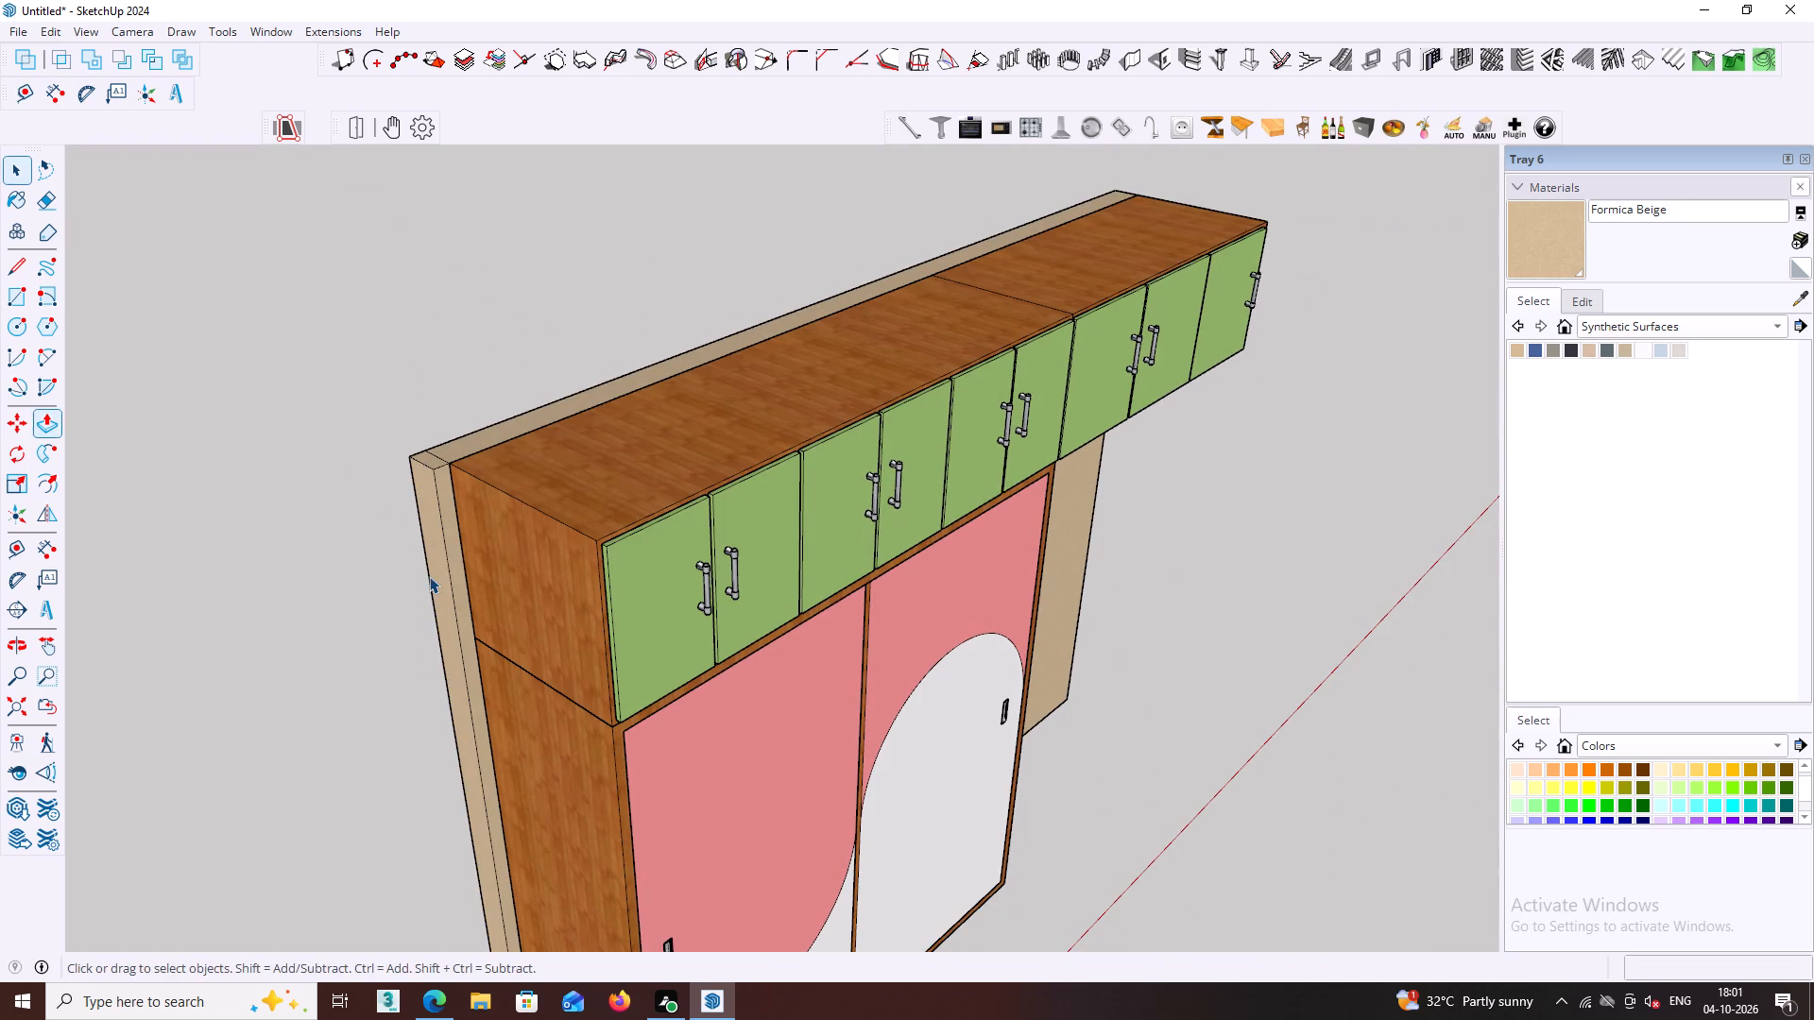
key(e)
scroll(463, 484, up, 5)
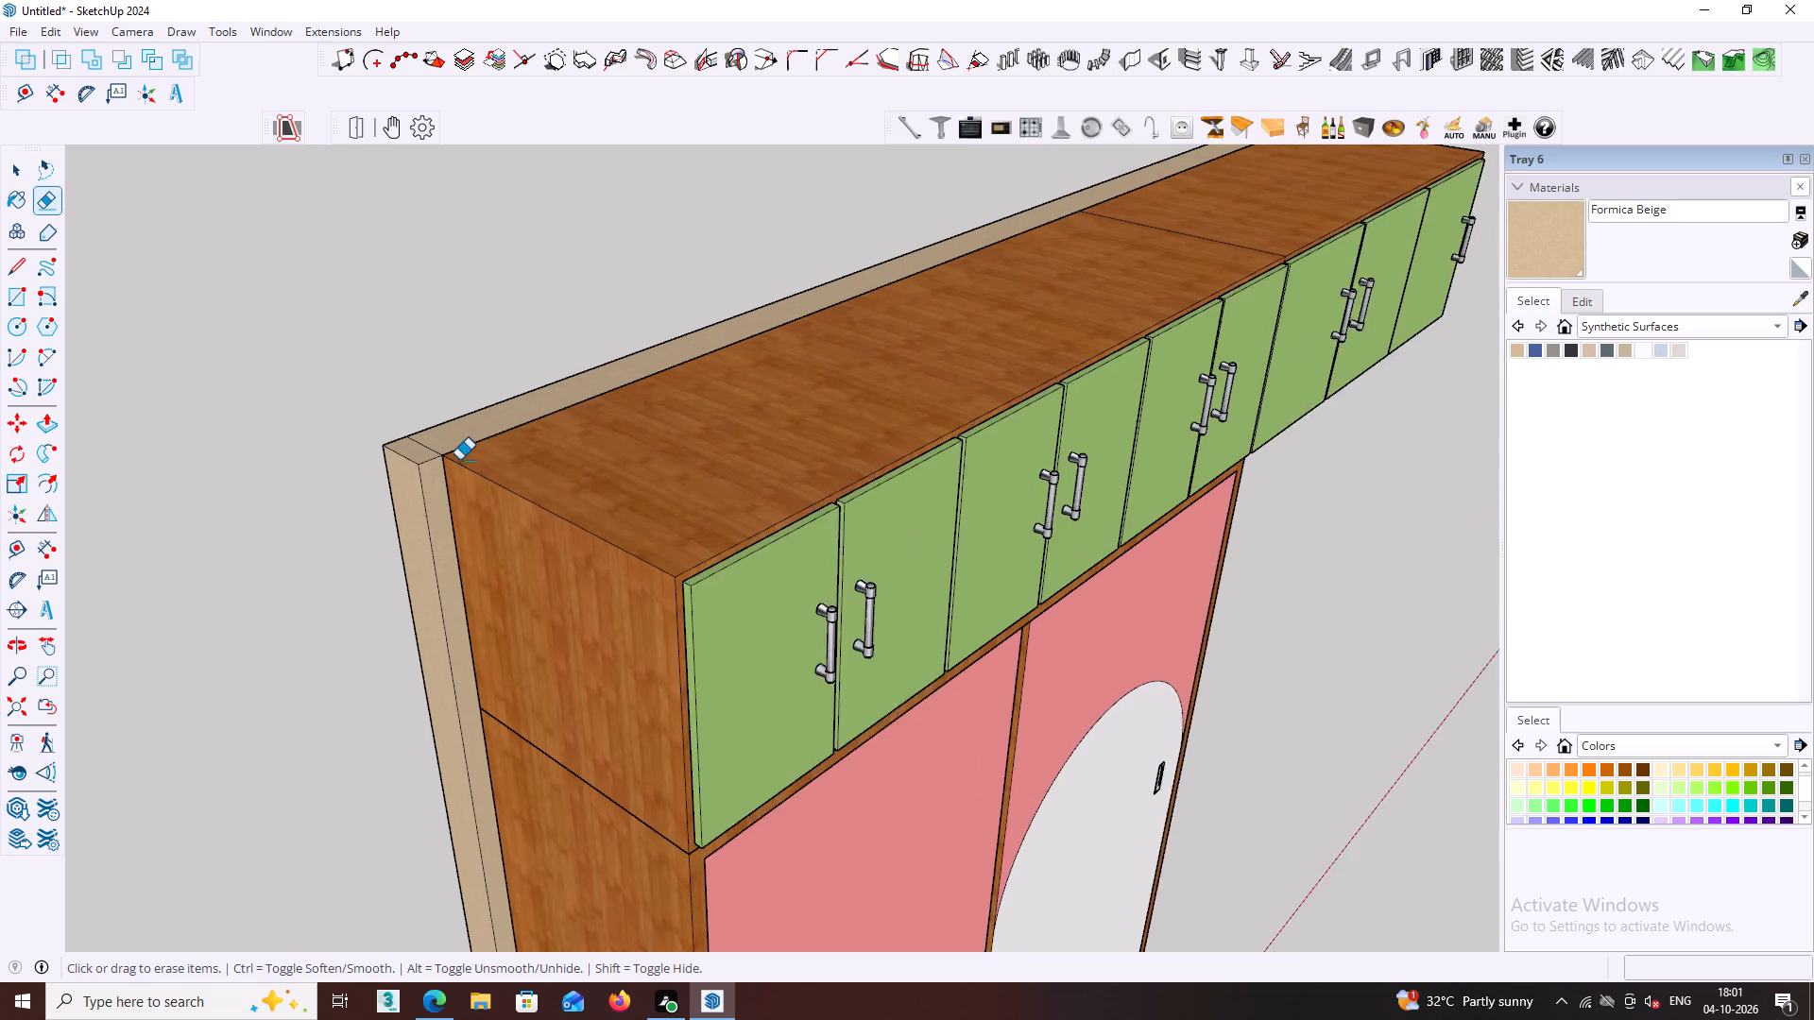
click(433, 450)
Examine the extended wardrobe-side end of the wall panel from its top down to the plinth.
scroll(433, 450, down, 3)
middle_drag(428, 538, 583, 448)
scroll(555, 500, down, 1)
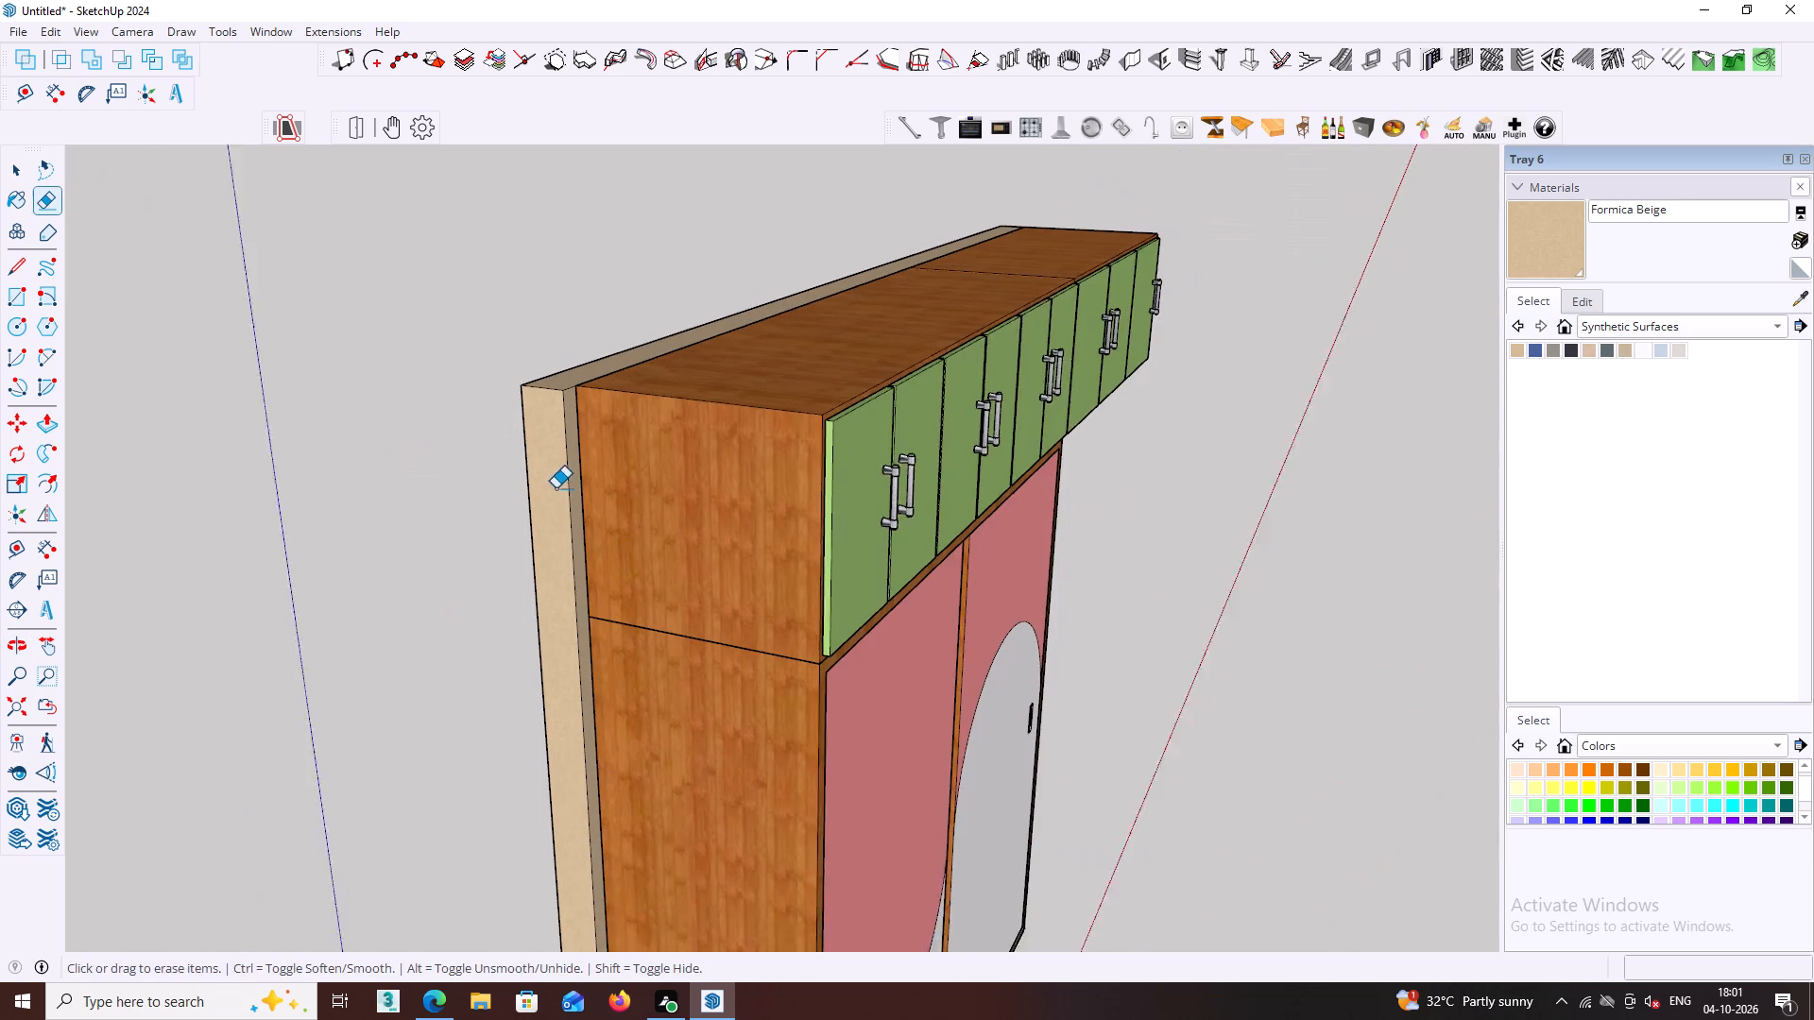
scroll(556, 488, down, 1)
middle_click(560, 521)
shift+middle_drag(566, 579, 526, 460)
middle_drag(488, 493, 426, 483)
middle_click(448, 506)
scroll(448, 506, down, 1)
middle_drag(477, 518, 246, 407)
middle_drag(261, 447, 315, 550)
scroll(261, 447, down, 1)
scroll(316, 516, down, 3)
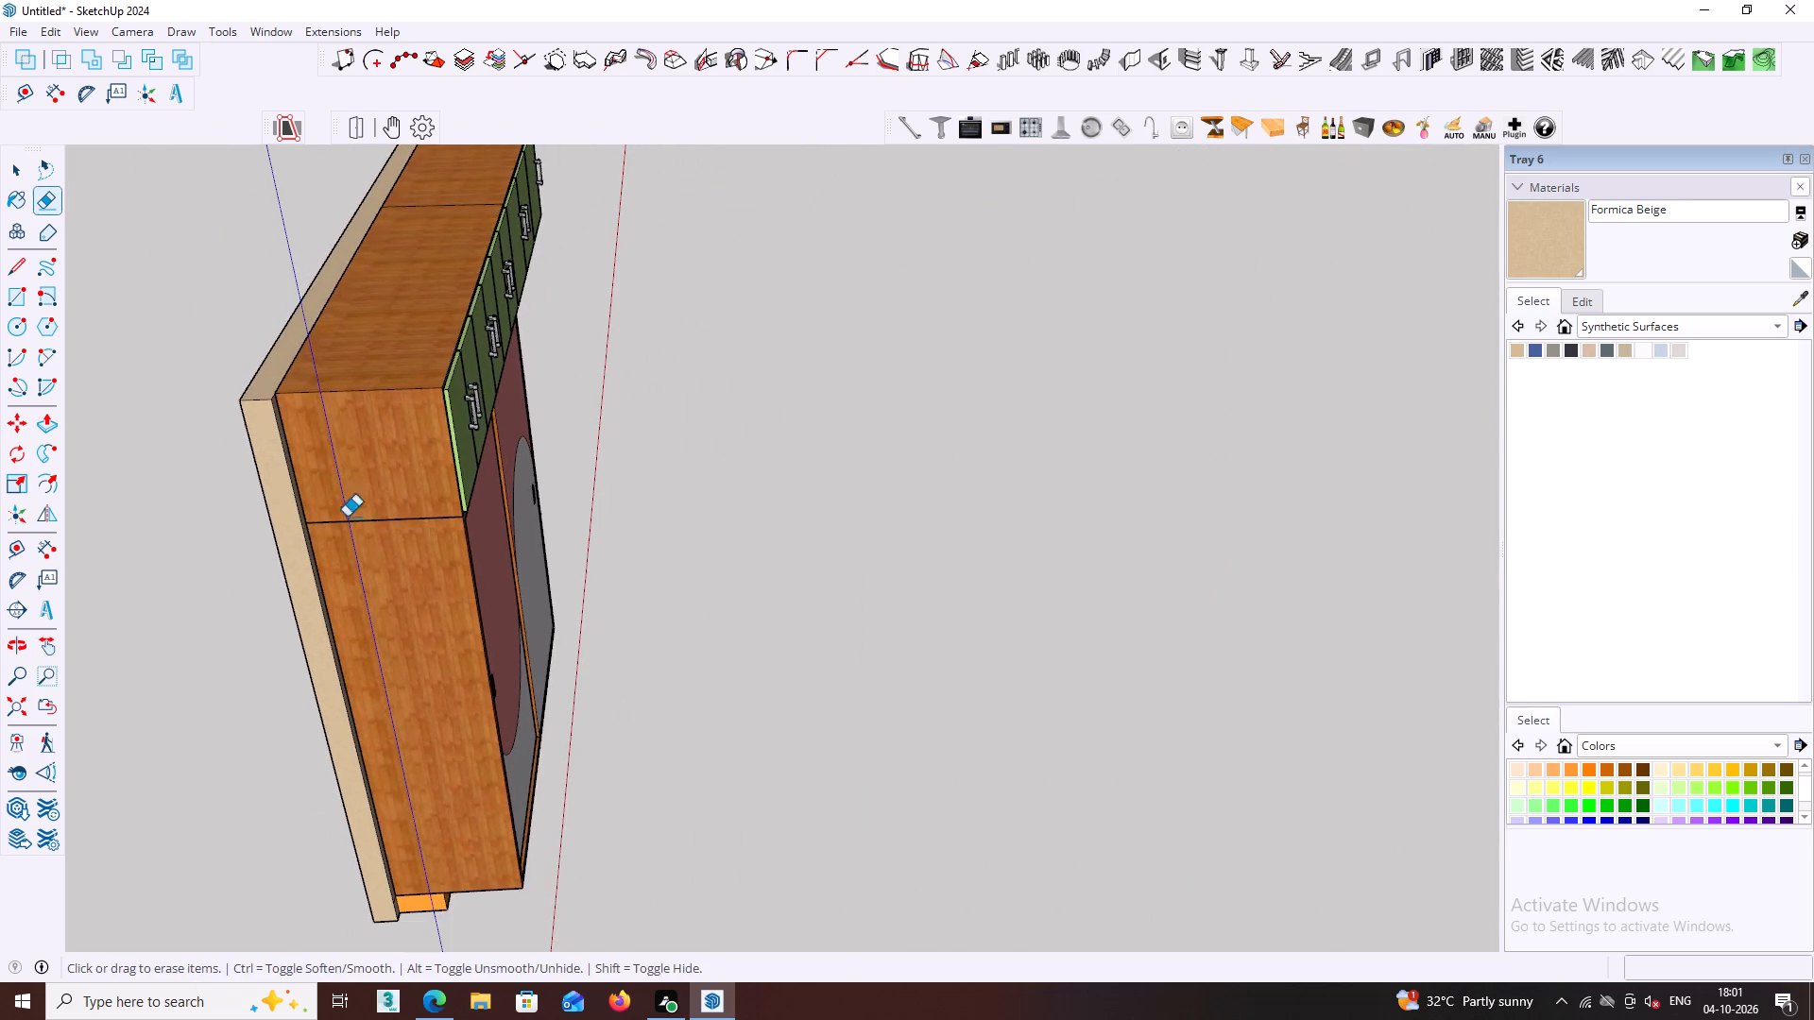
middle_drag(415, 614, 462, 513)
scroll(416, 614, down, 1)
middle_drag(402, 625, 386, 392)
middle_drag(436, 641, 436, 633)
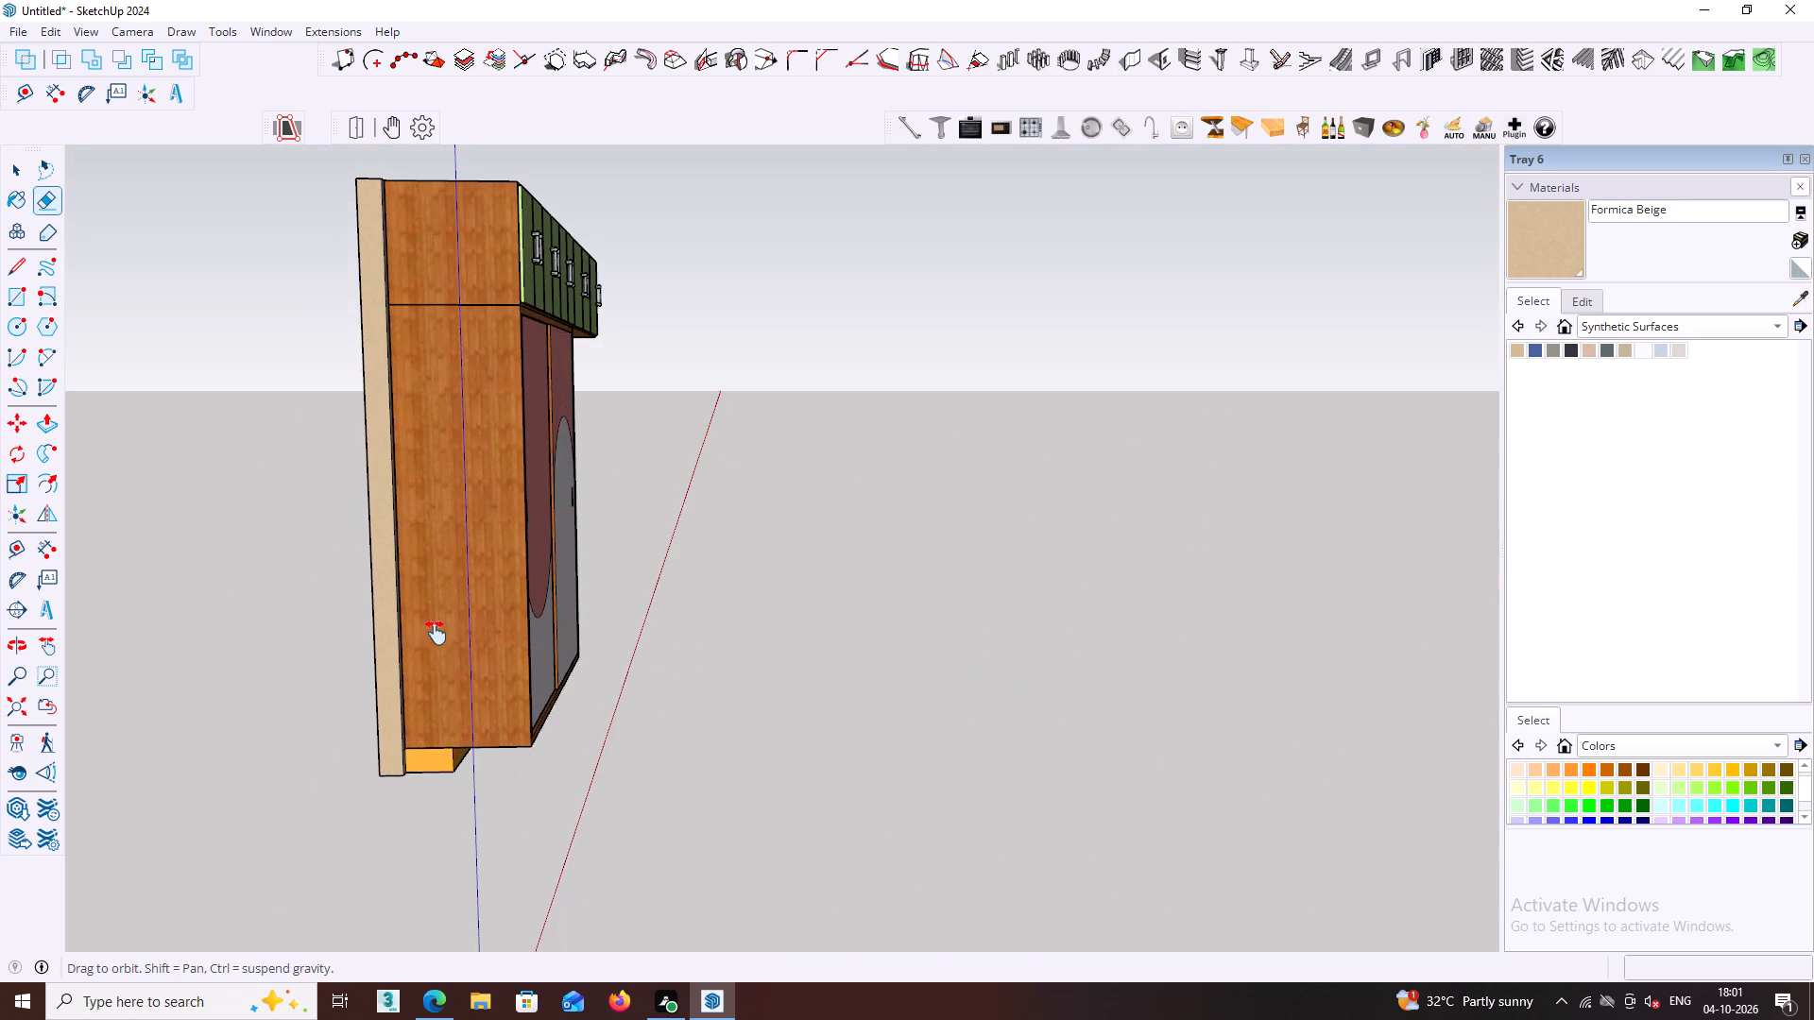
middle_drag(436, 633, 453, 759)
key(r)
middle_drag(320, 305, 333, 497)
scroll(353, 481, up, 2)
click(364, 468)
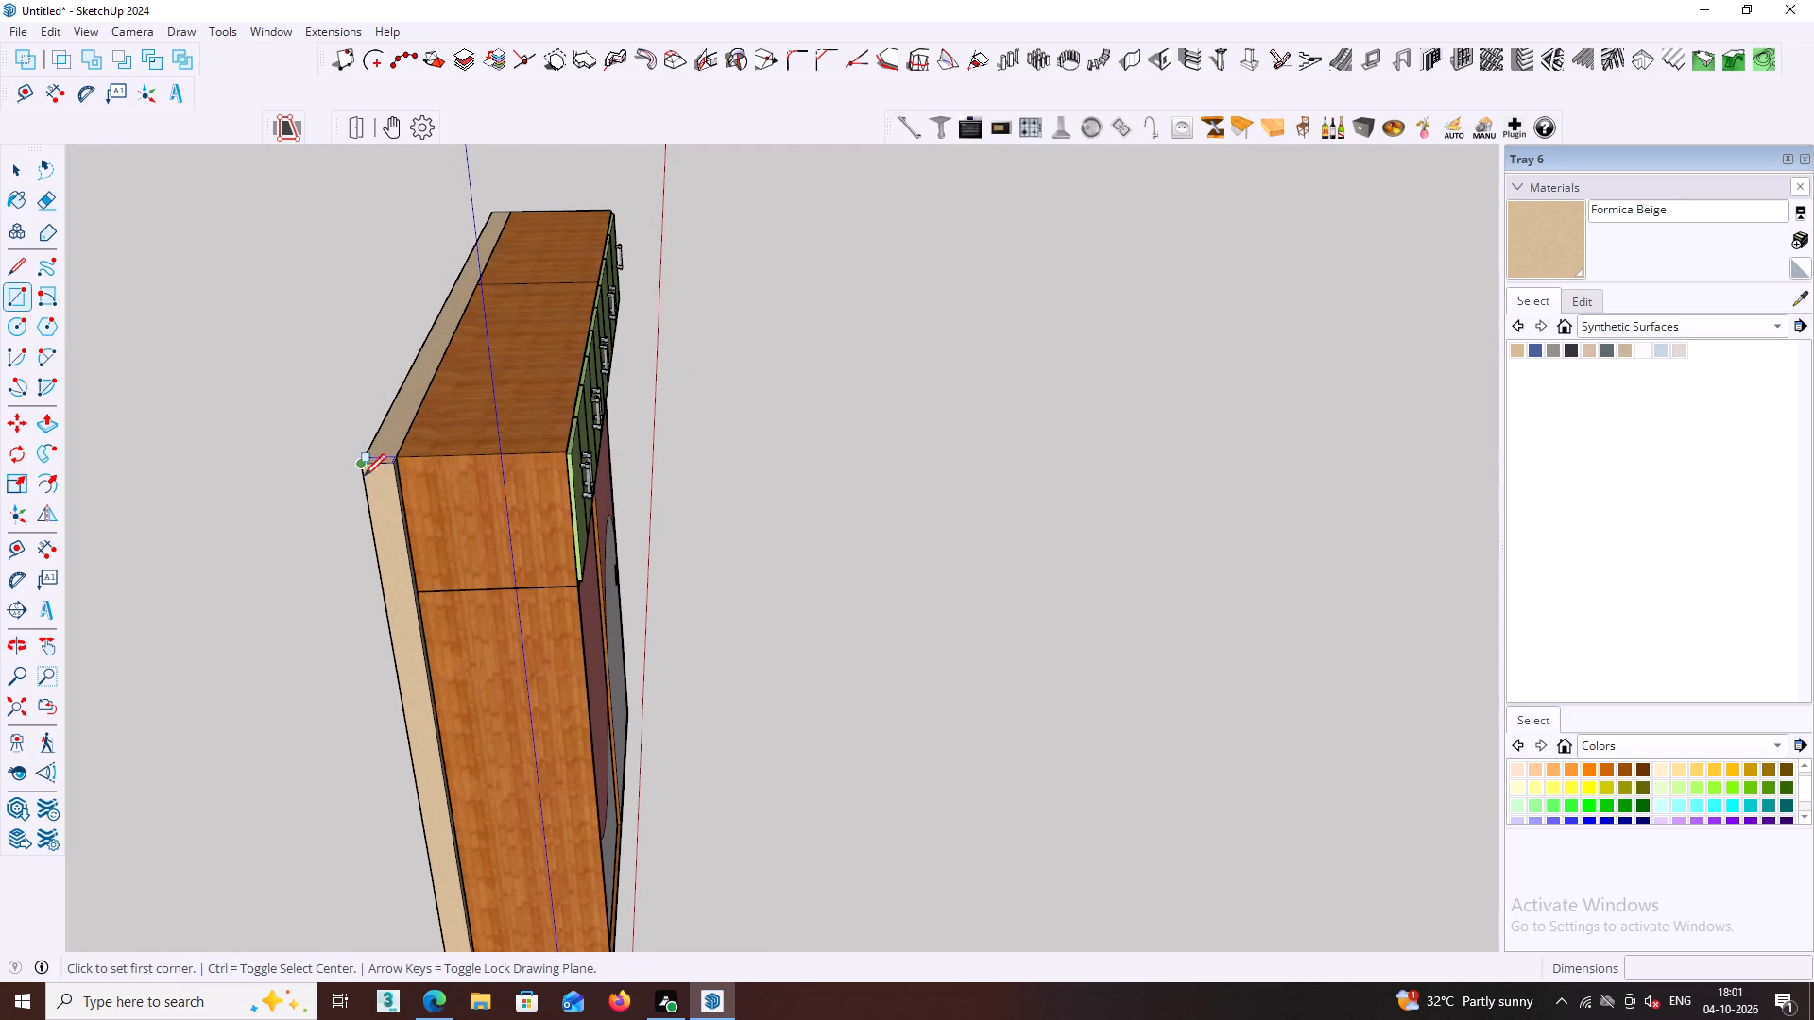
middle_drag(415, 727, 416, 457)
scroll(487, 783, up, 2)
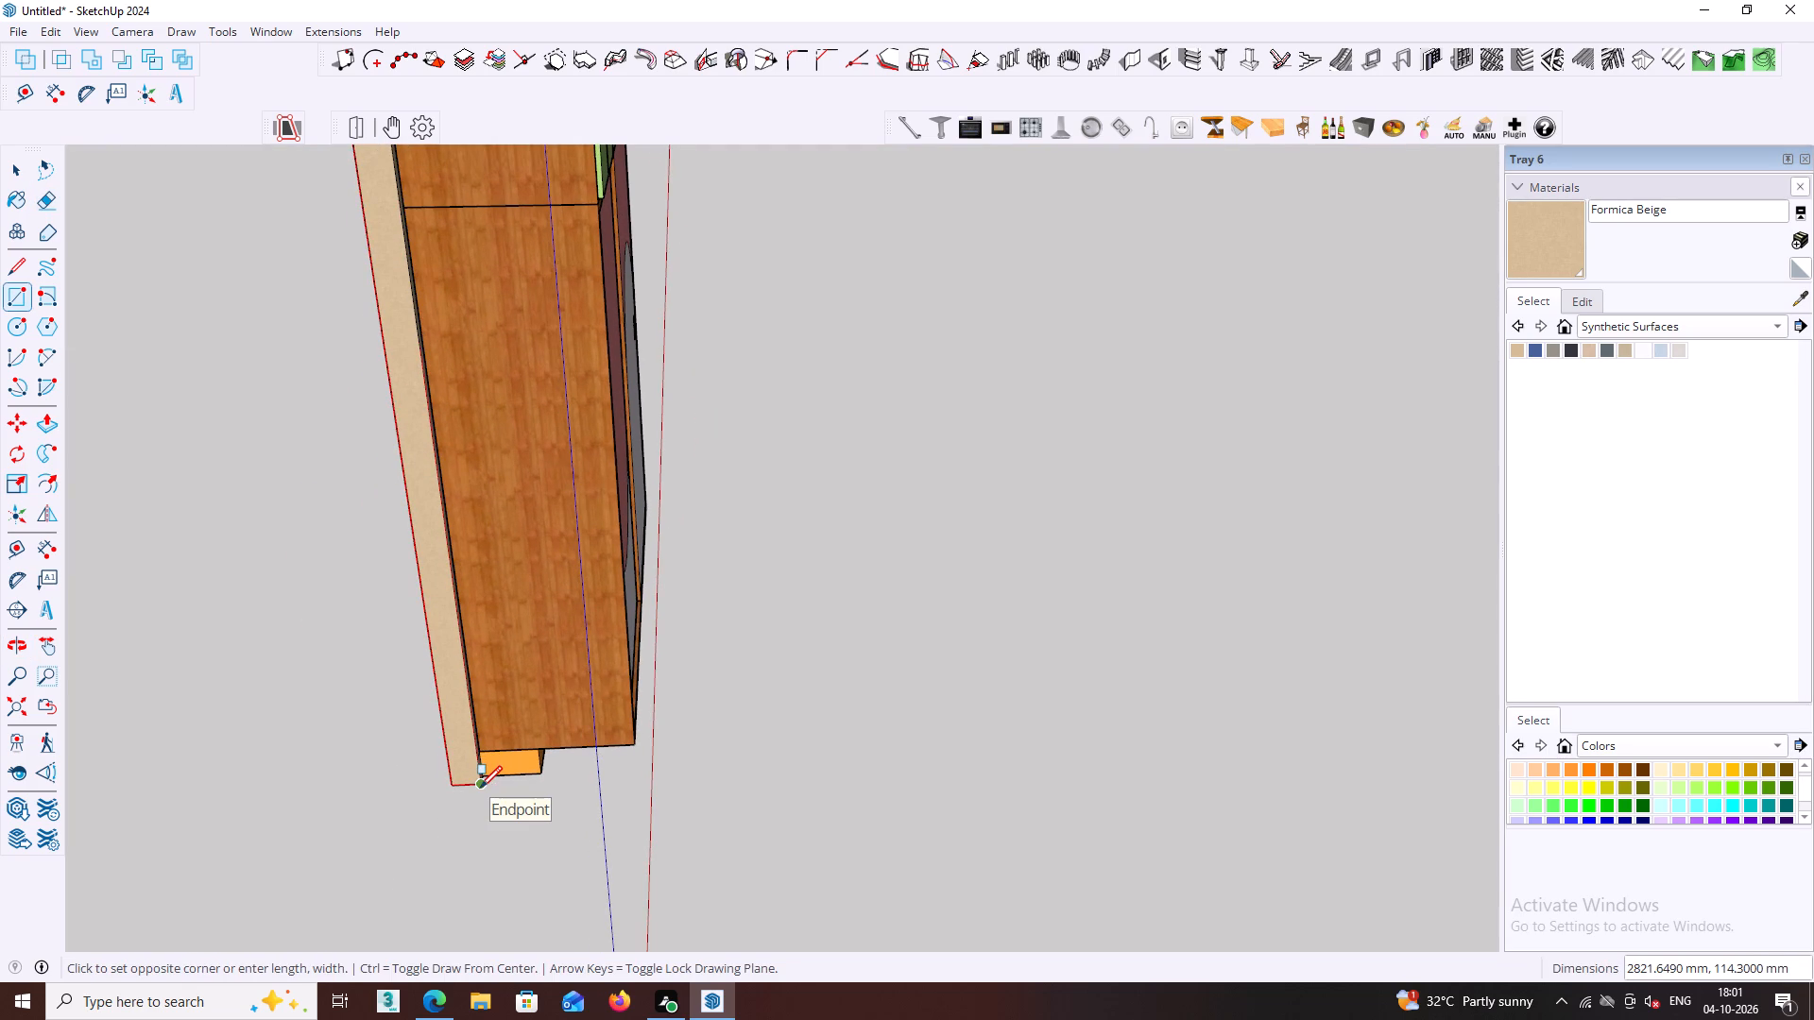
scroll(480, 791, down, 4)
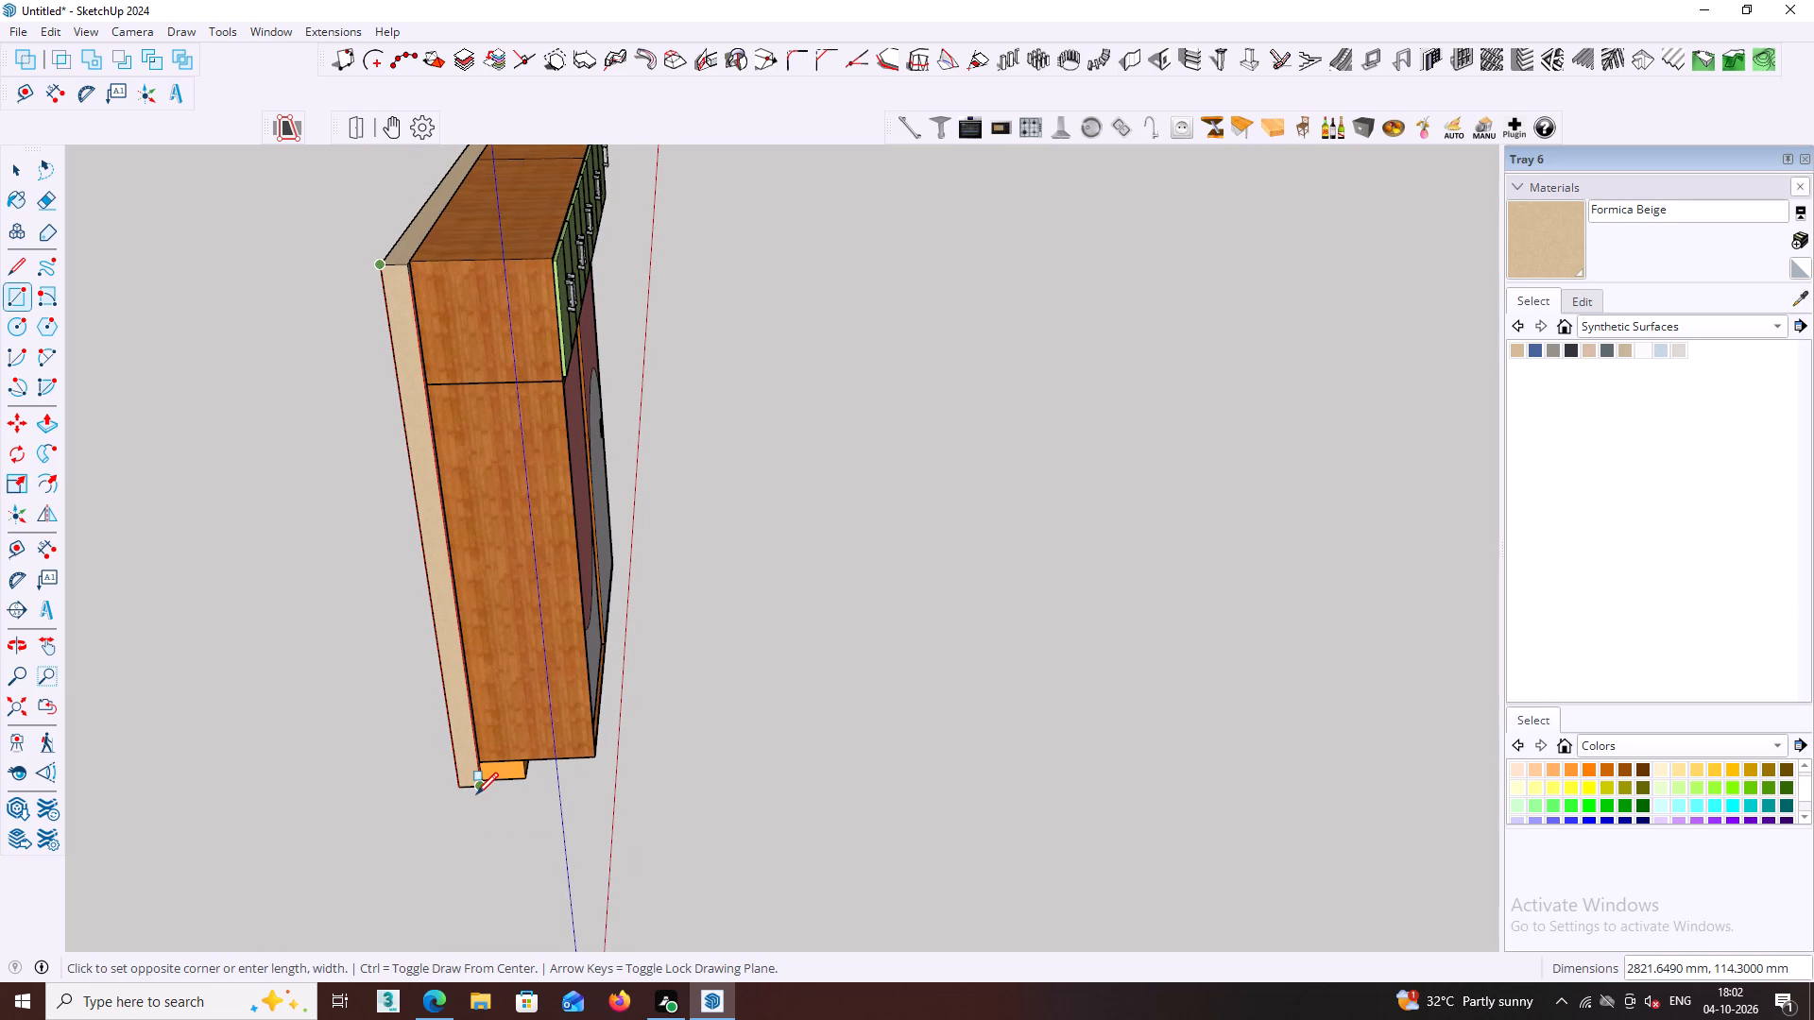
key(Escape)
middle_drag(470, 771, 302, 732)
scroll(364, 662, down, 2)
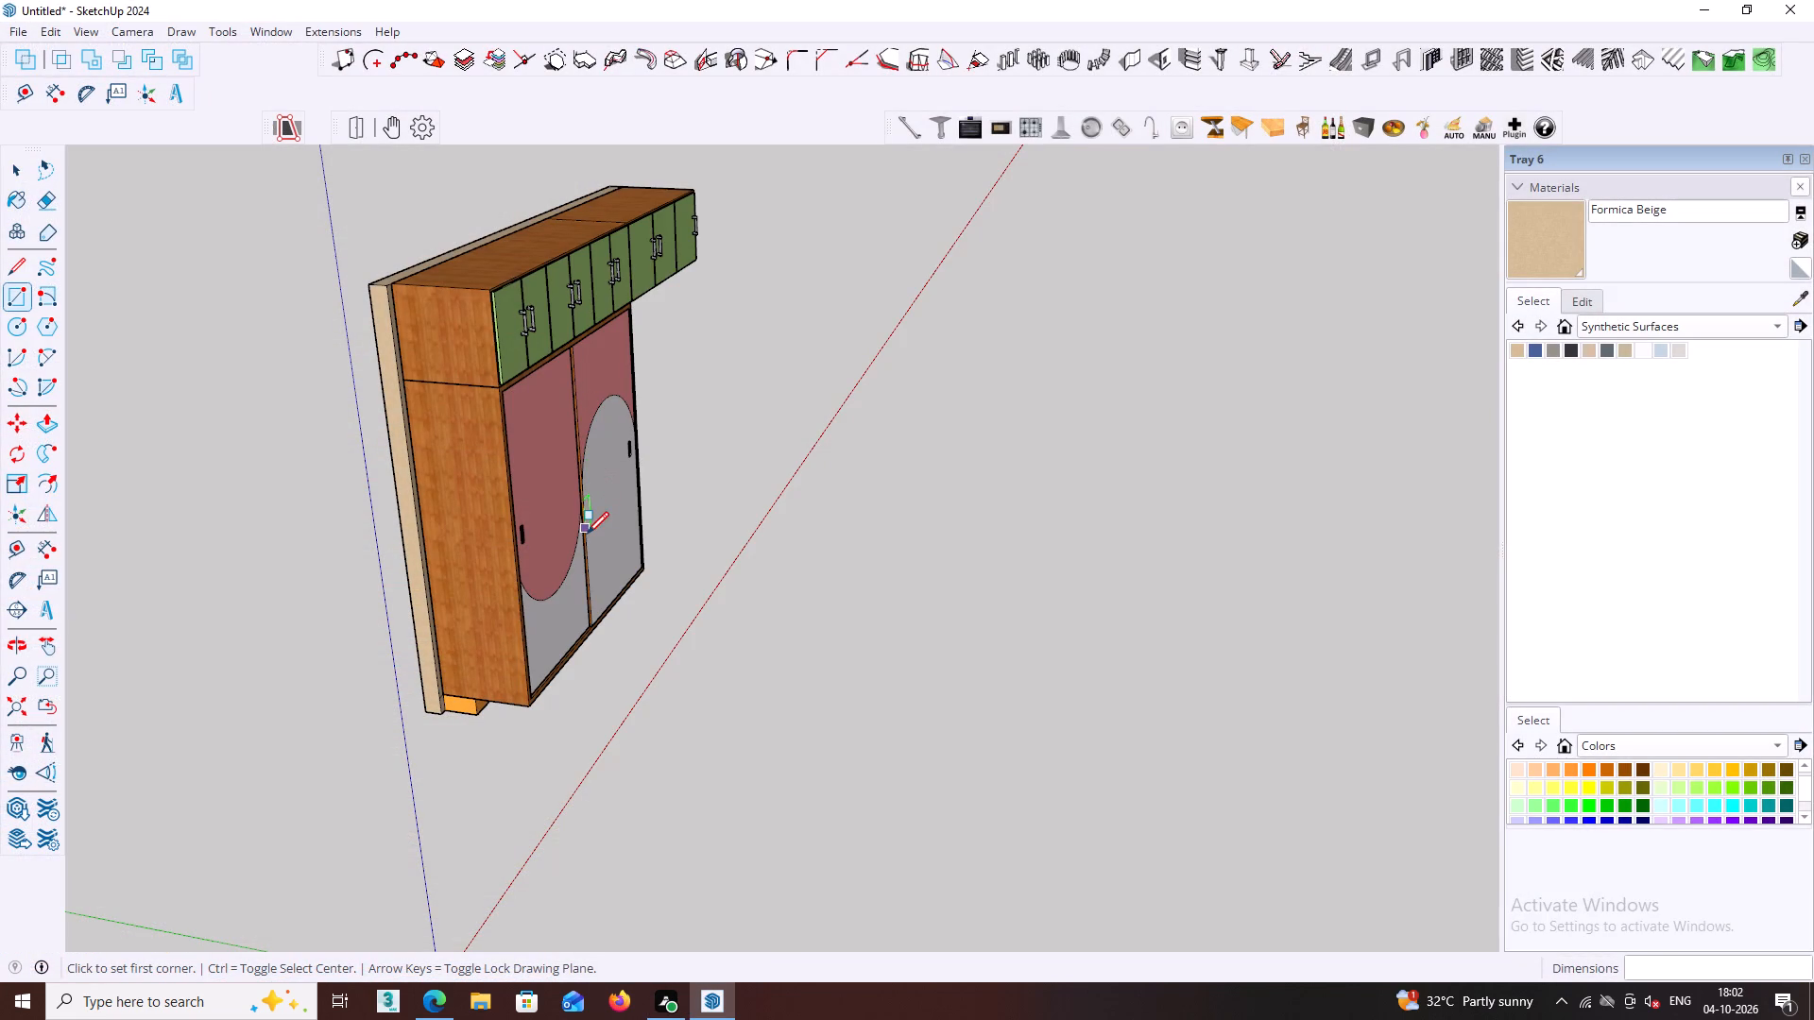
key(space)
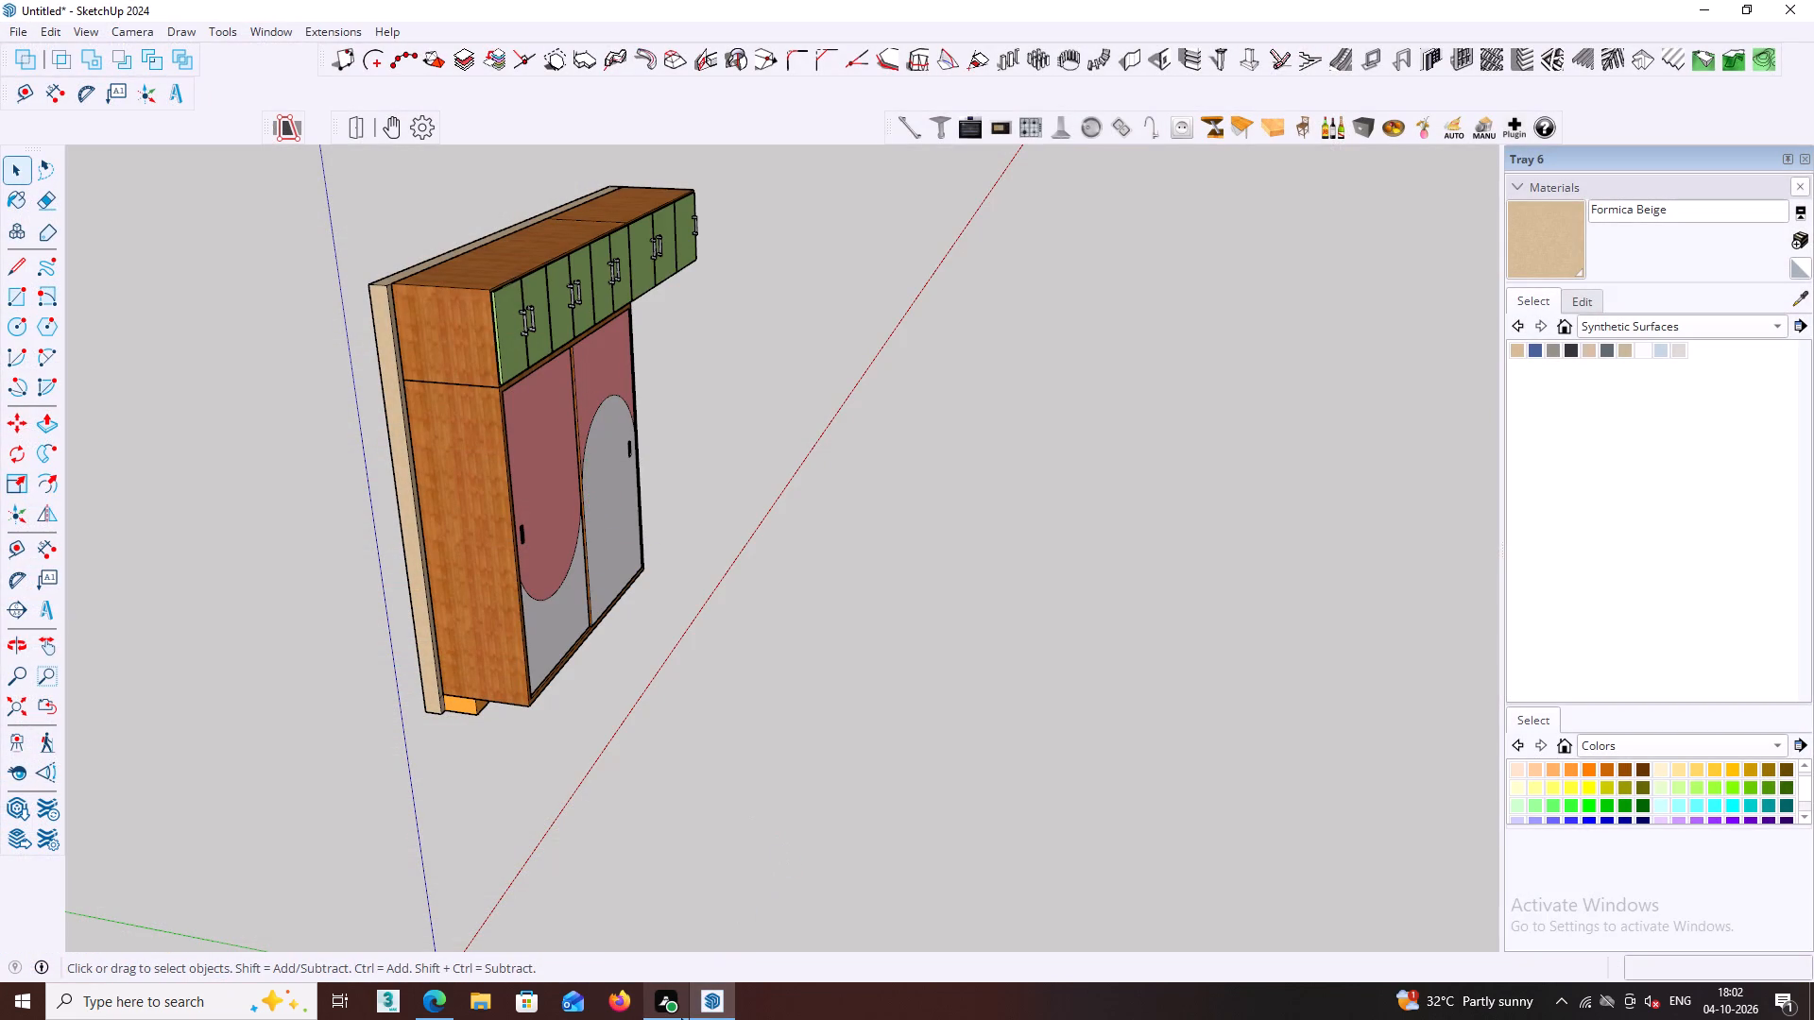
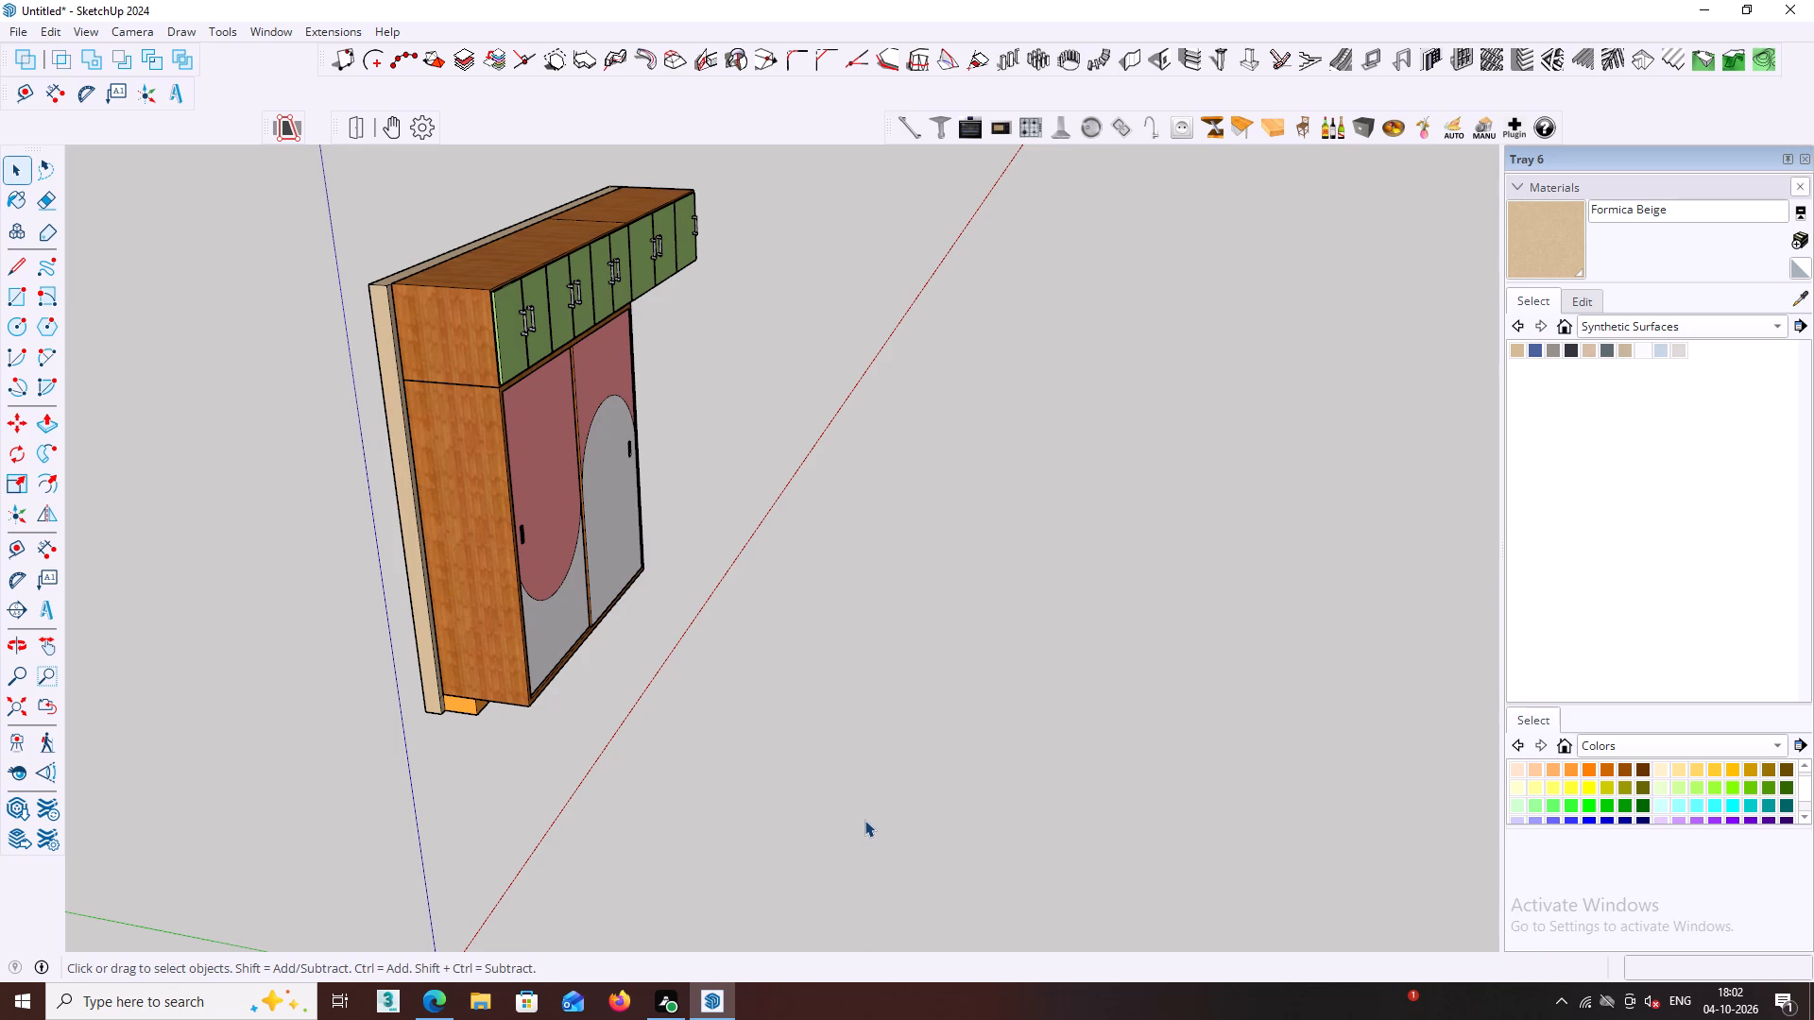
Erase the short horizontal seam edge across the wall panel's wardrobe-side extension, just above the plinth.
scroll(863, 801, down, 3)
middle_drag(846, 731, 603, 653)
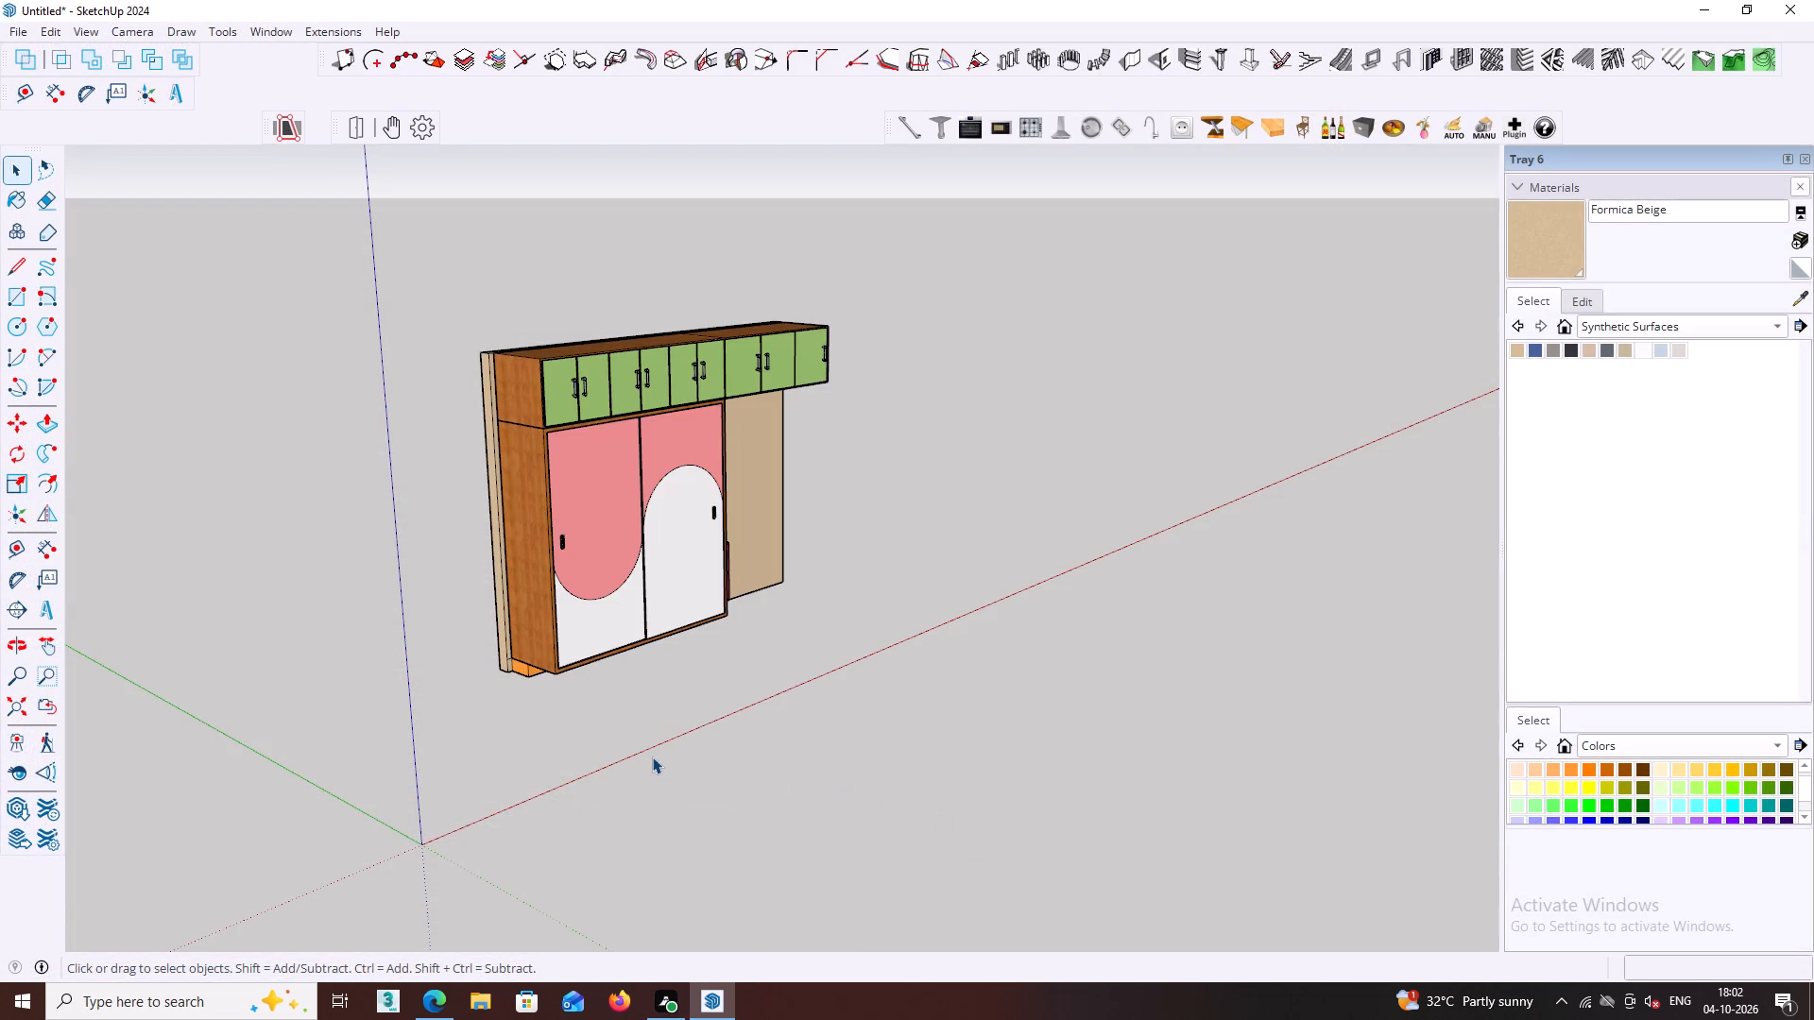
middle_drag(649, 751, 516, 628)
scroll(490, 676, up, 4)
middle_drag(496, 678, 437, 845)
scroll(503, 666, up, 8)
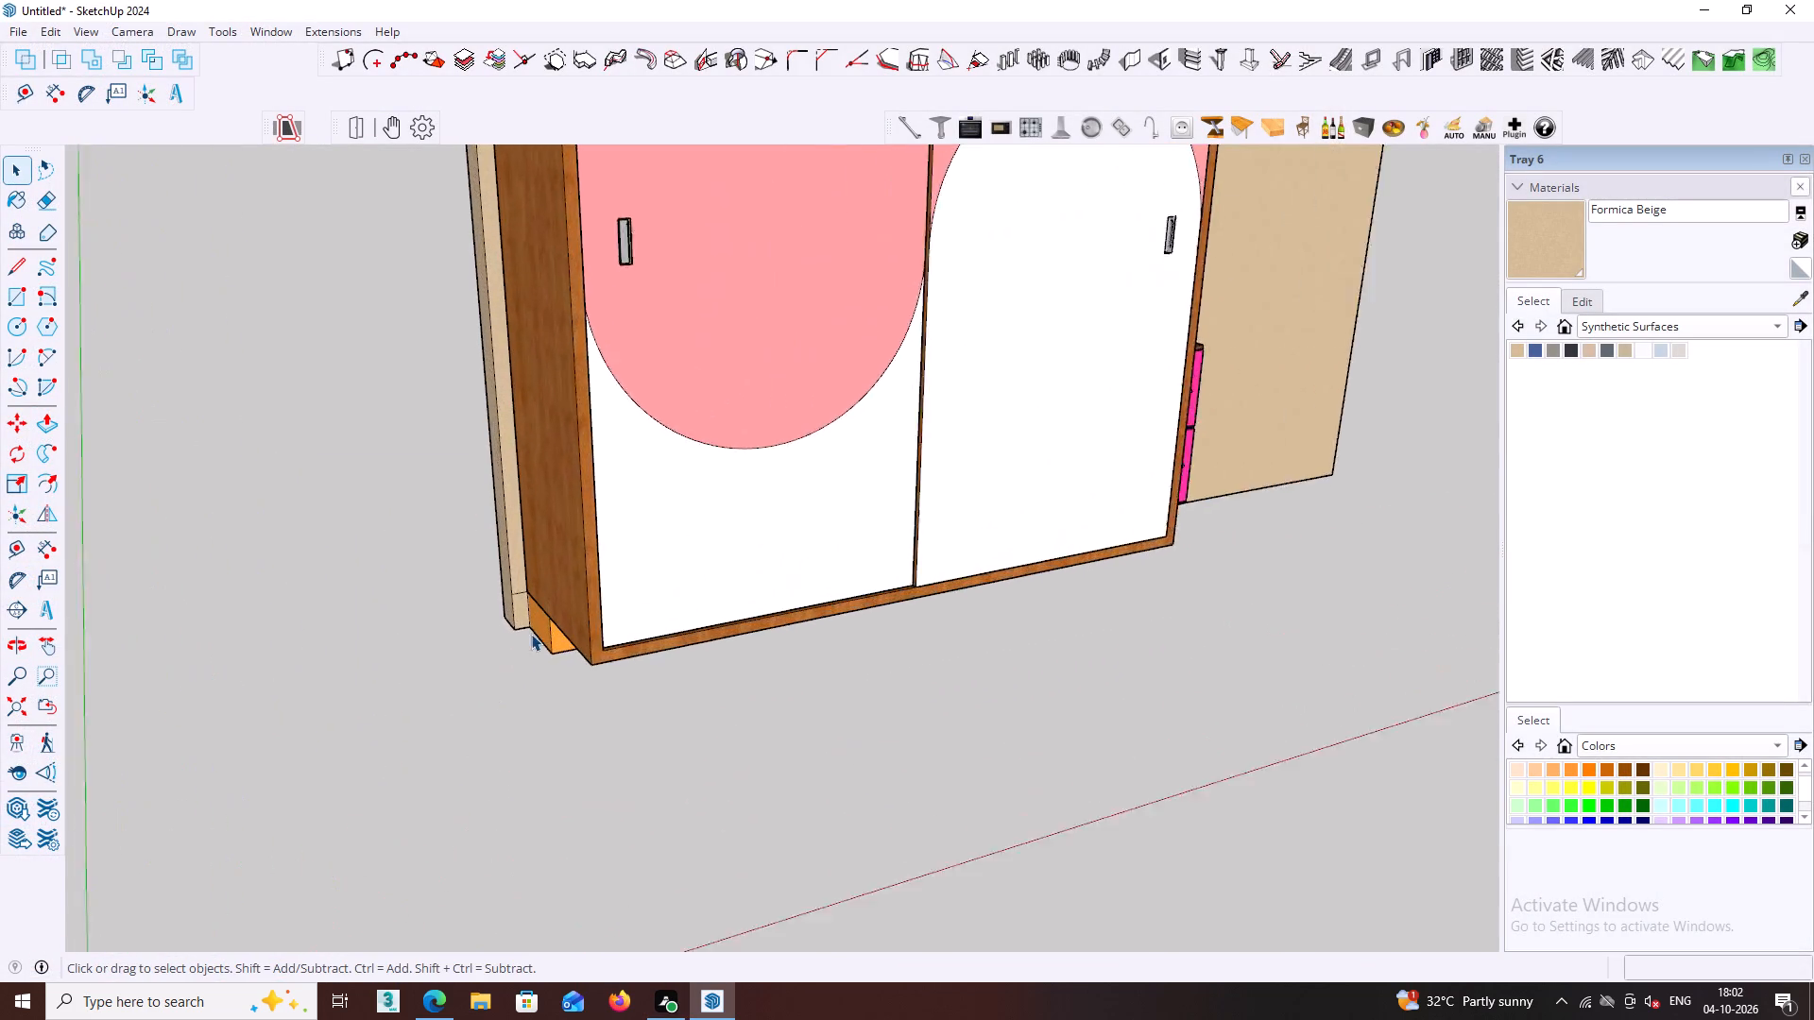
scroll(531, 634, up, 13)
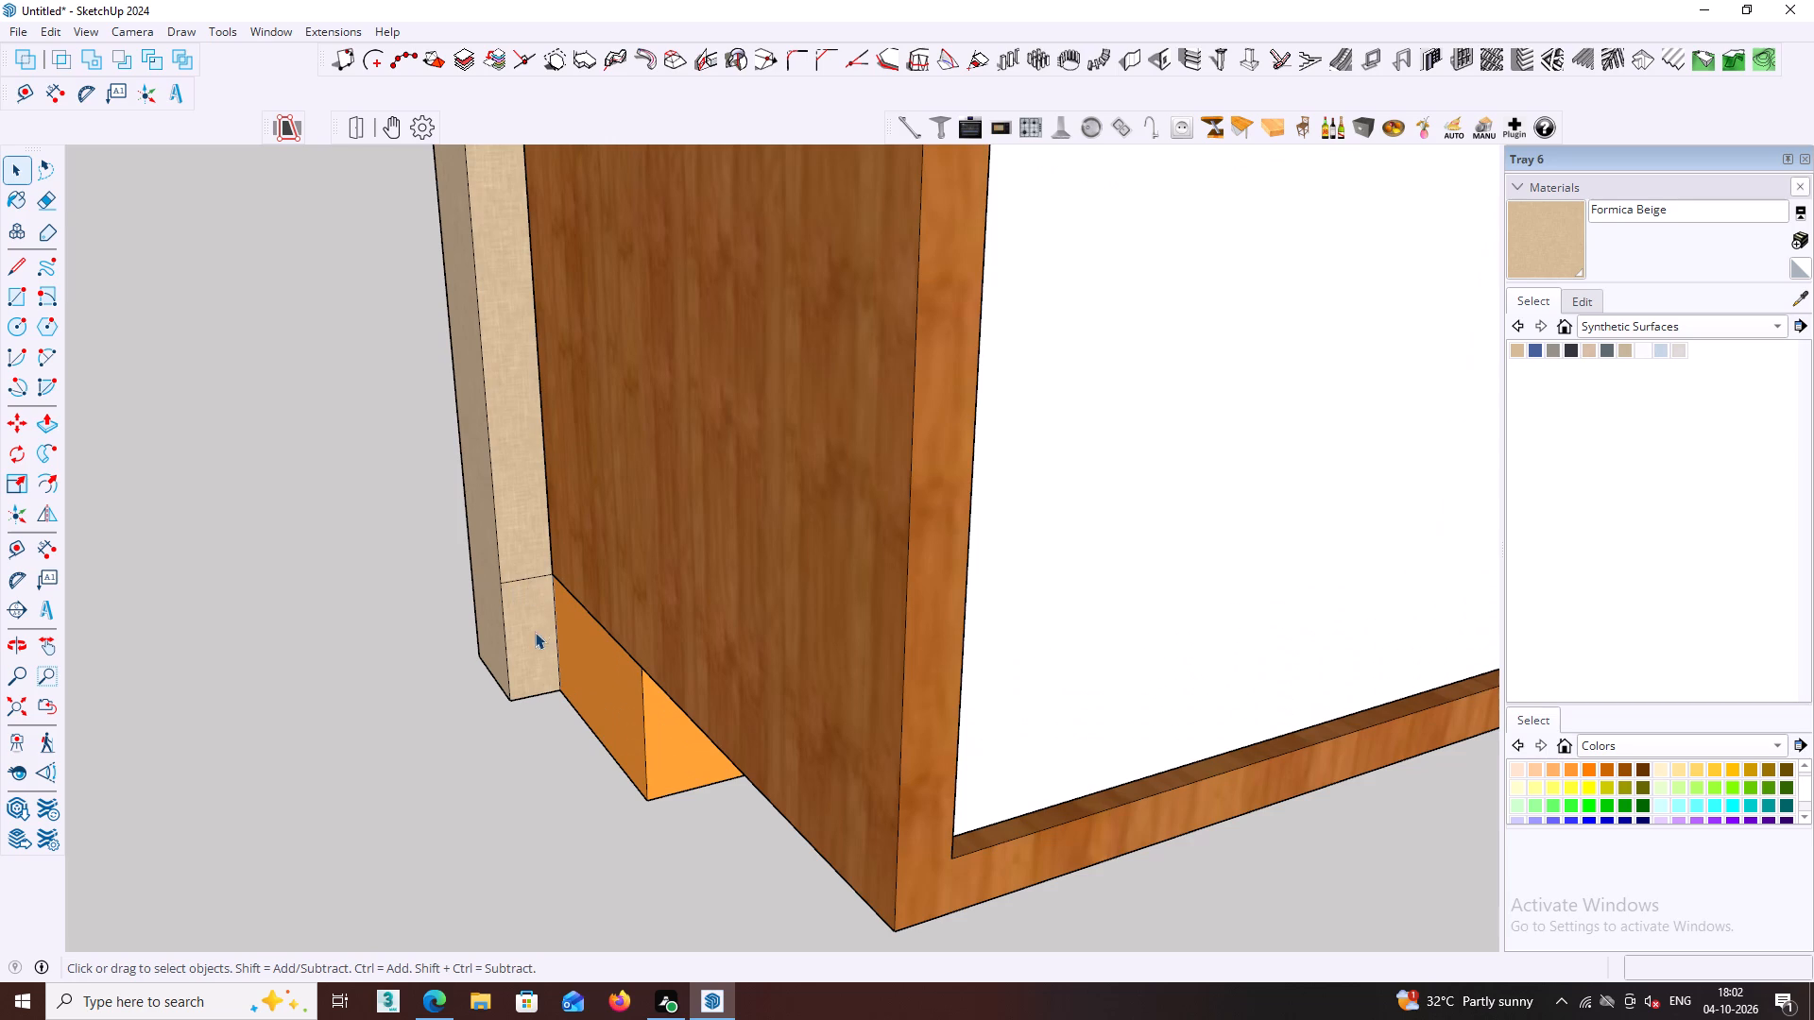
key(e)
click(527, 573)
click(532, 581)
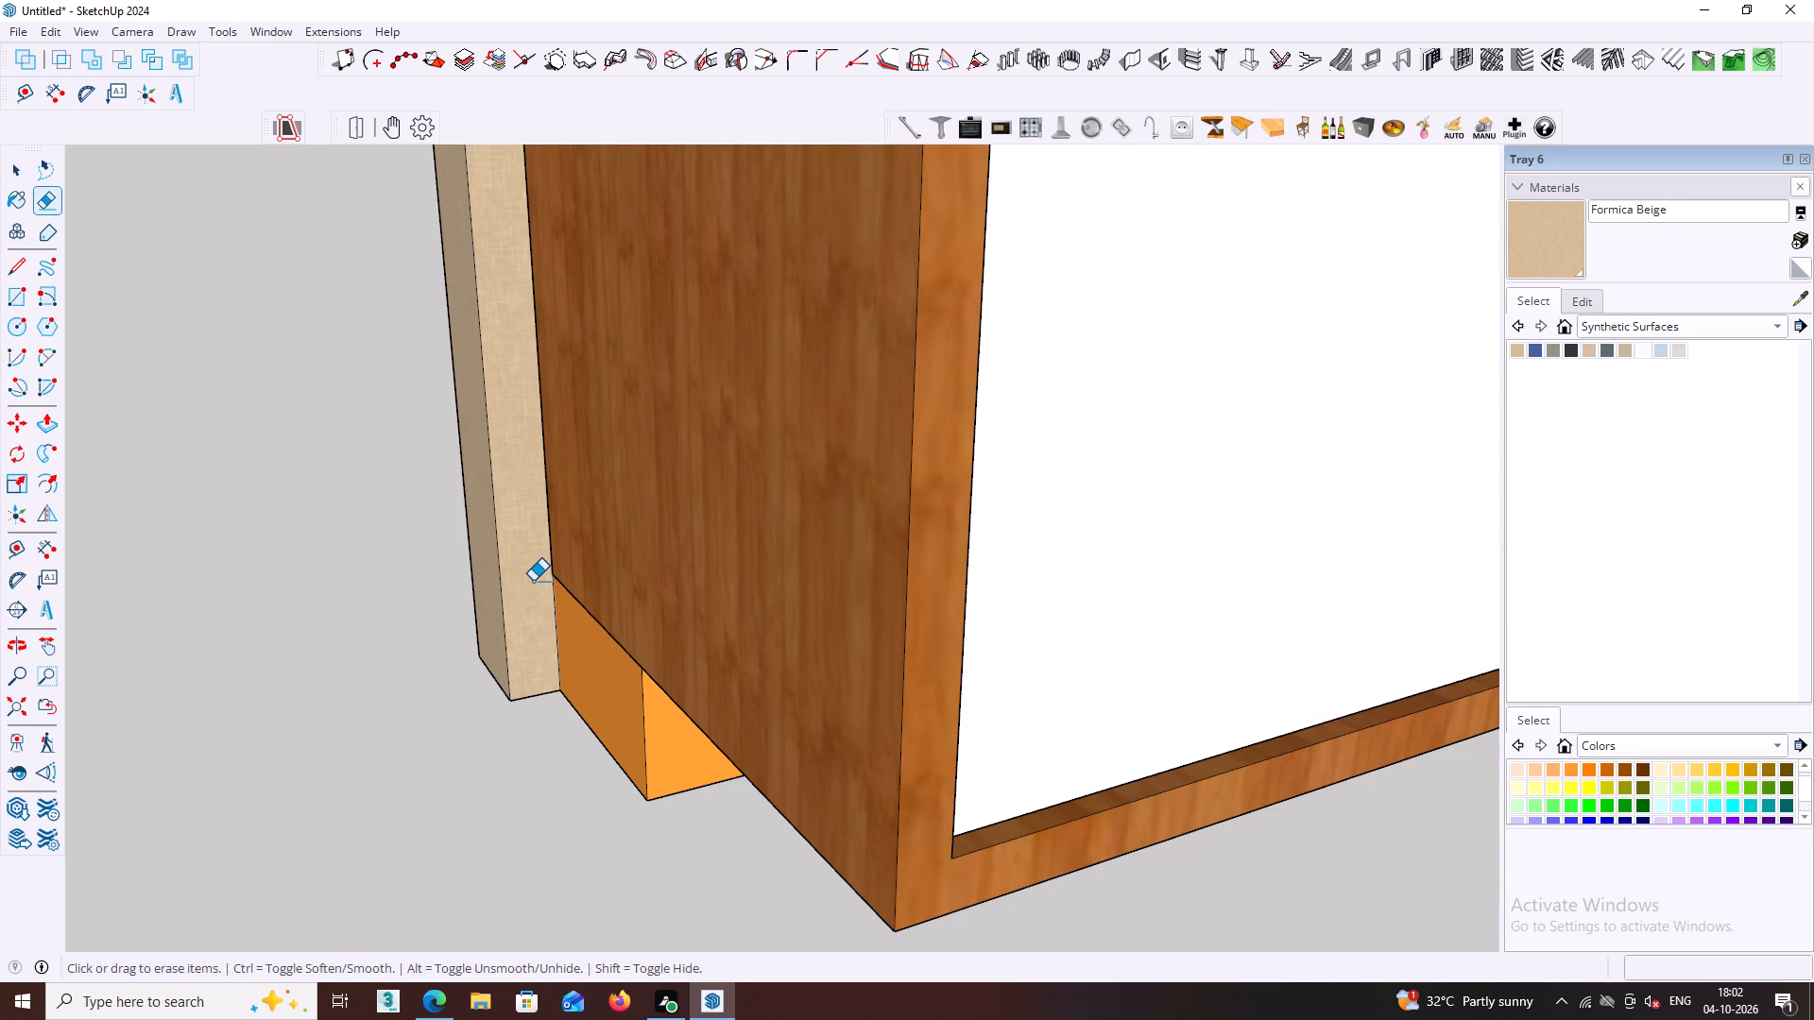
scroll(536, 586, down, 17)
key(space)
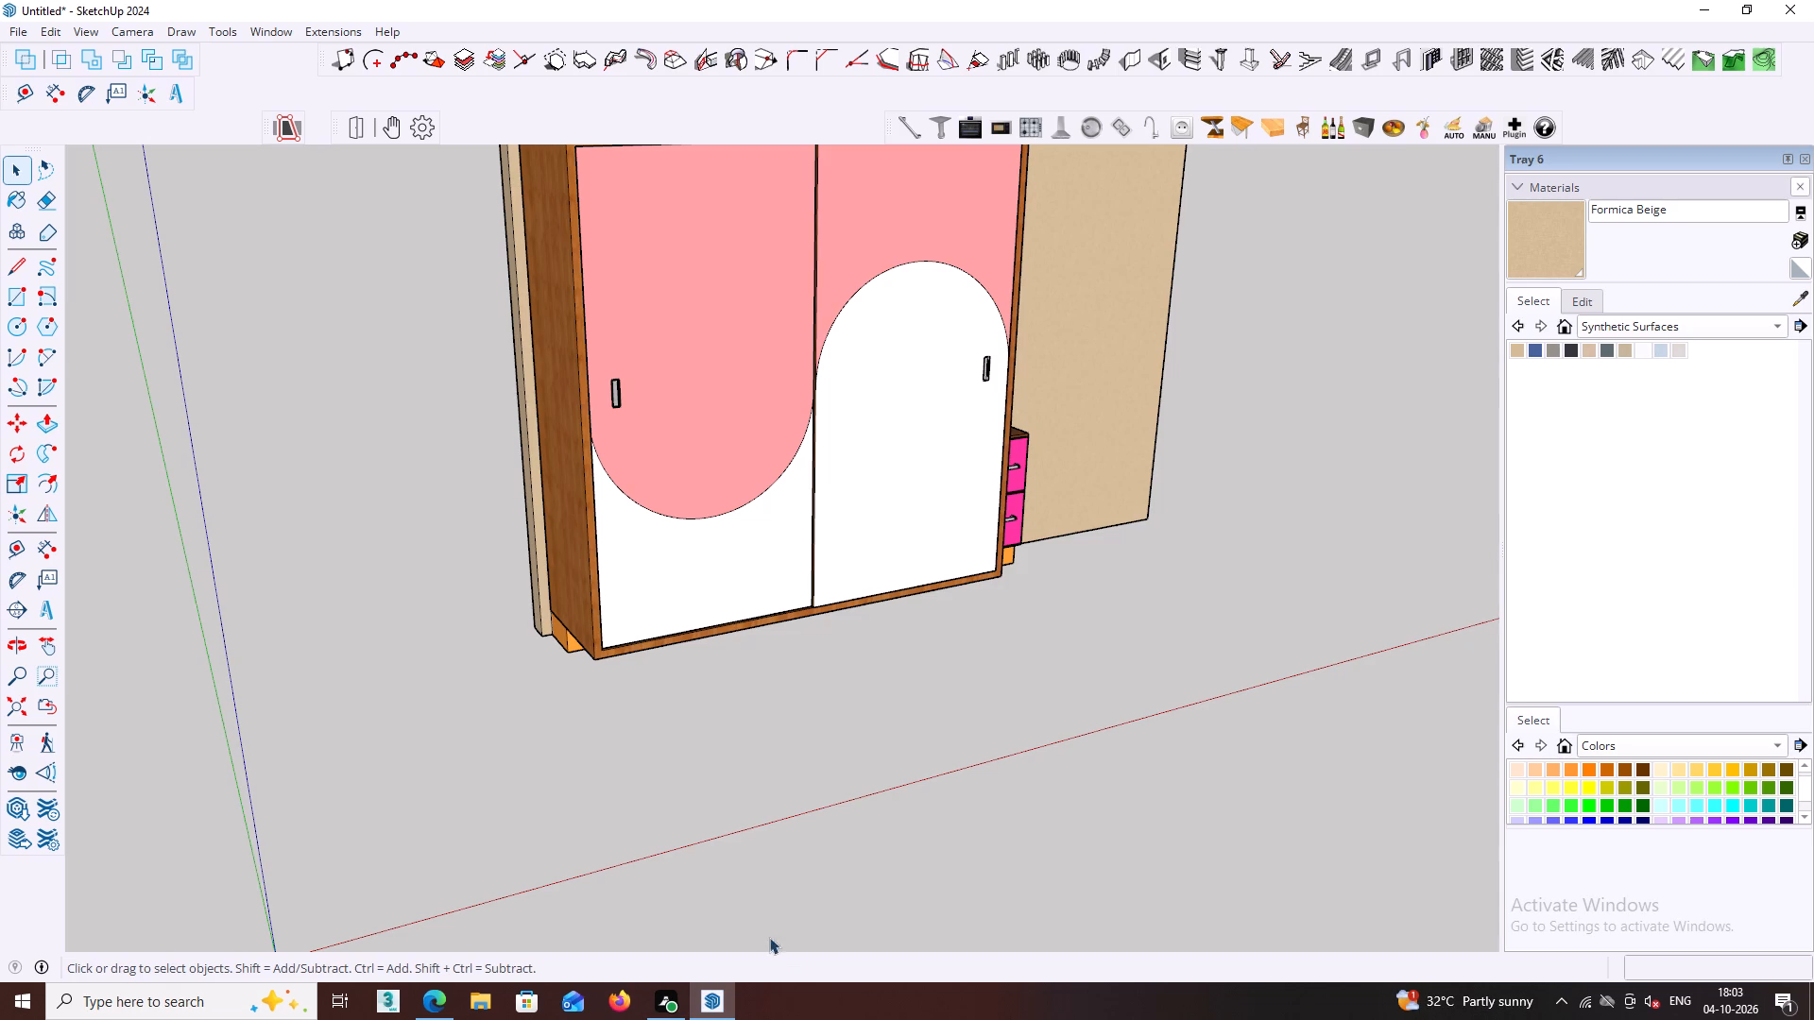
Examine the wardrobe-side end of the wall panel from the plinth up to the top of the overhead cabinets.
middle_drag(521, 641, 623, 674)
shift+middle_drag(628, 679, 771, 807)
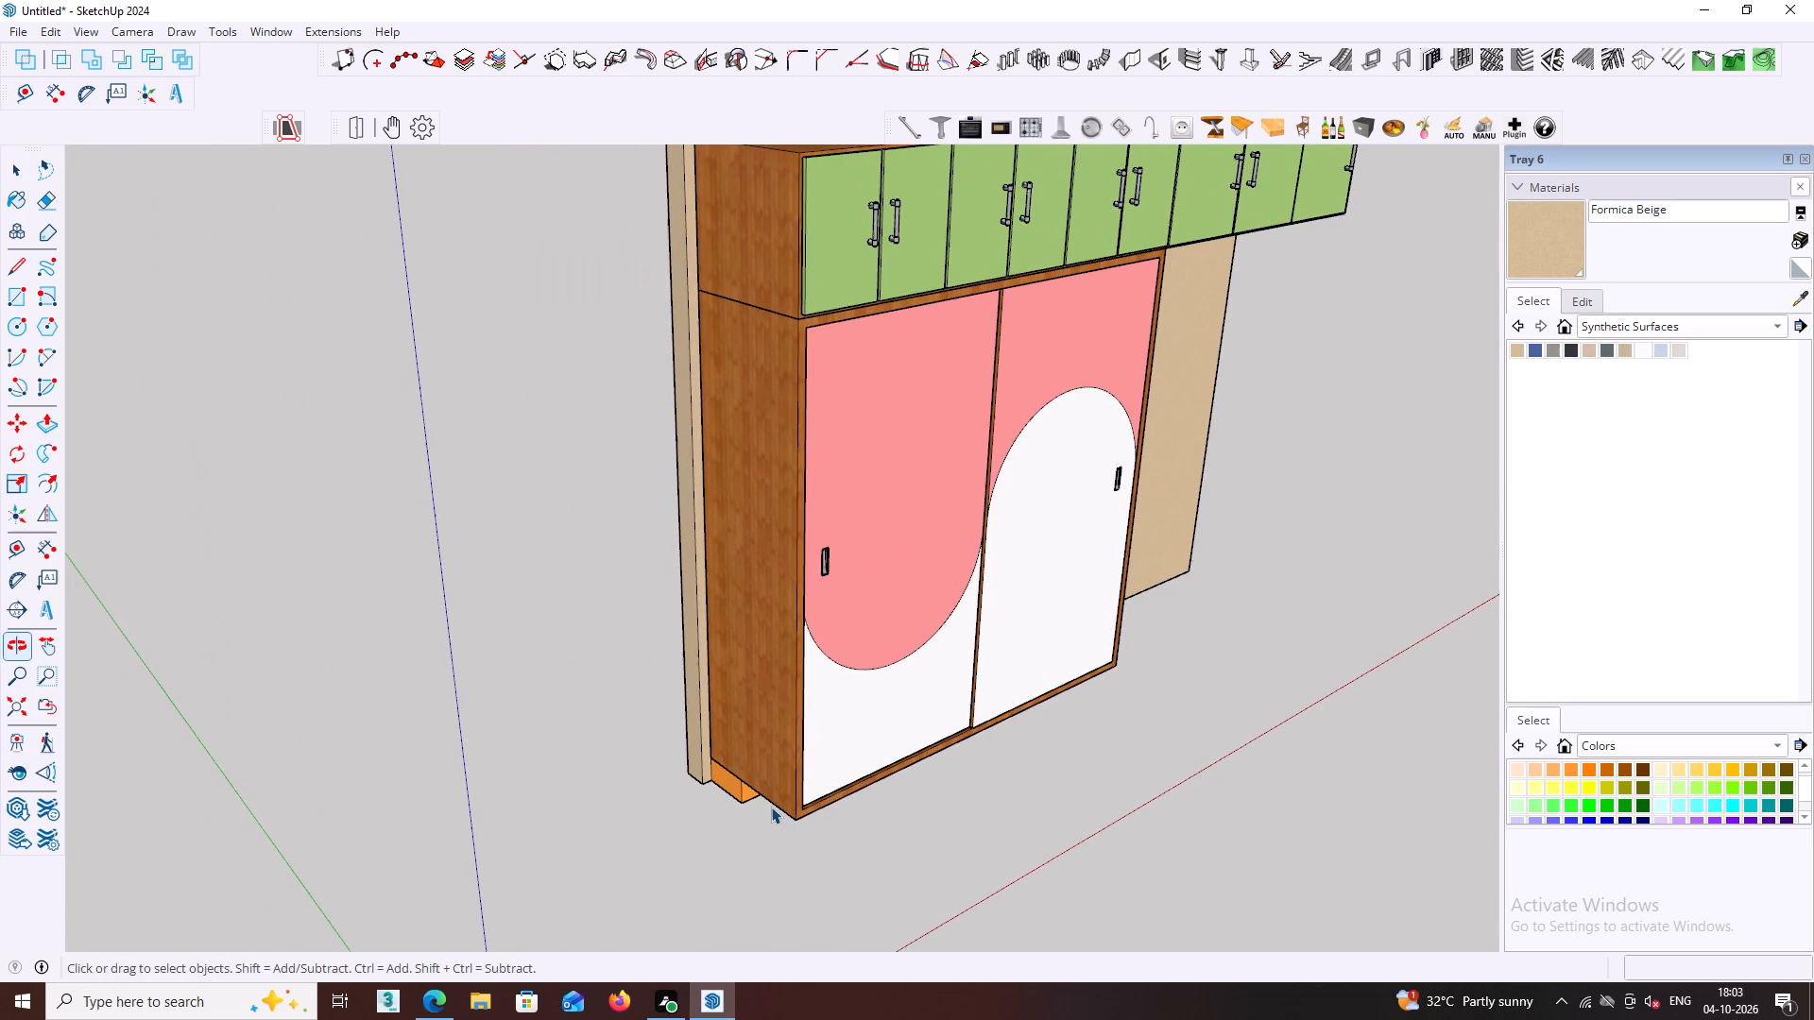
middle_drag(737, 584, 824, 750)
middle_drag(744, 524, 847, 540)
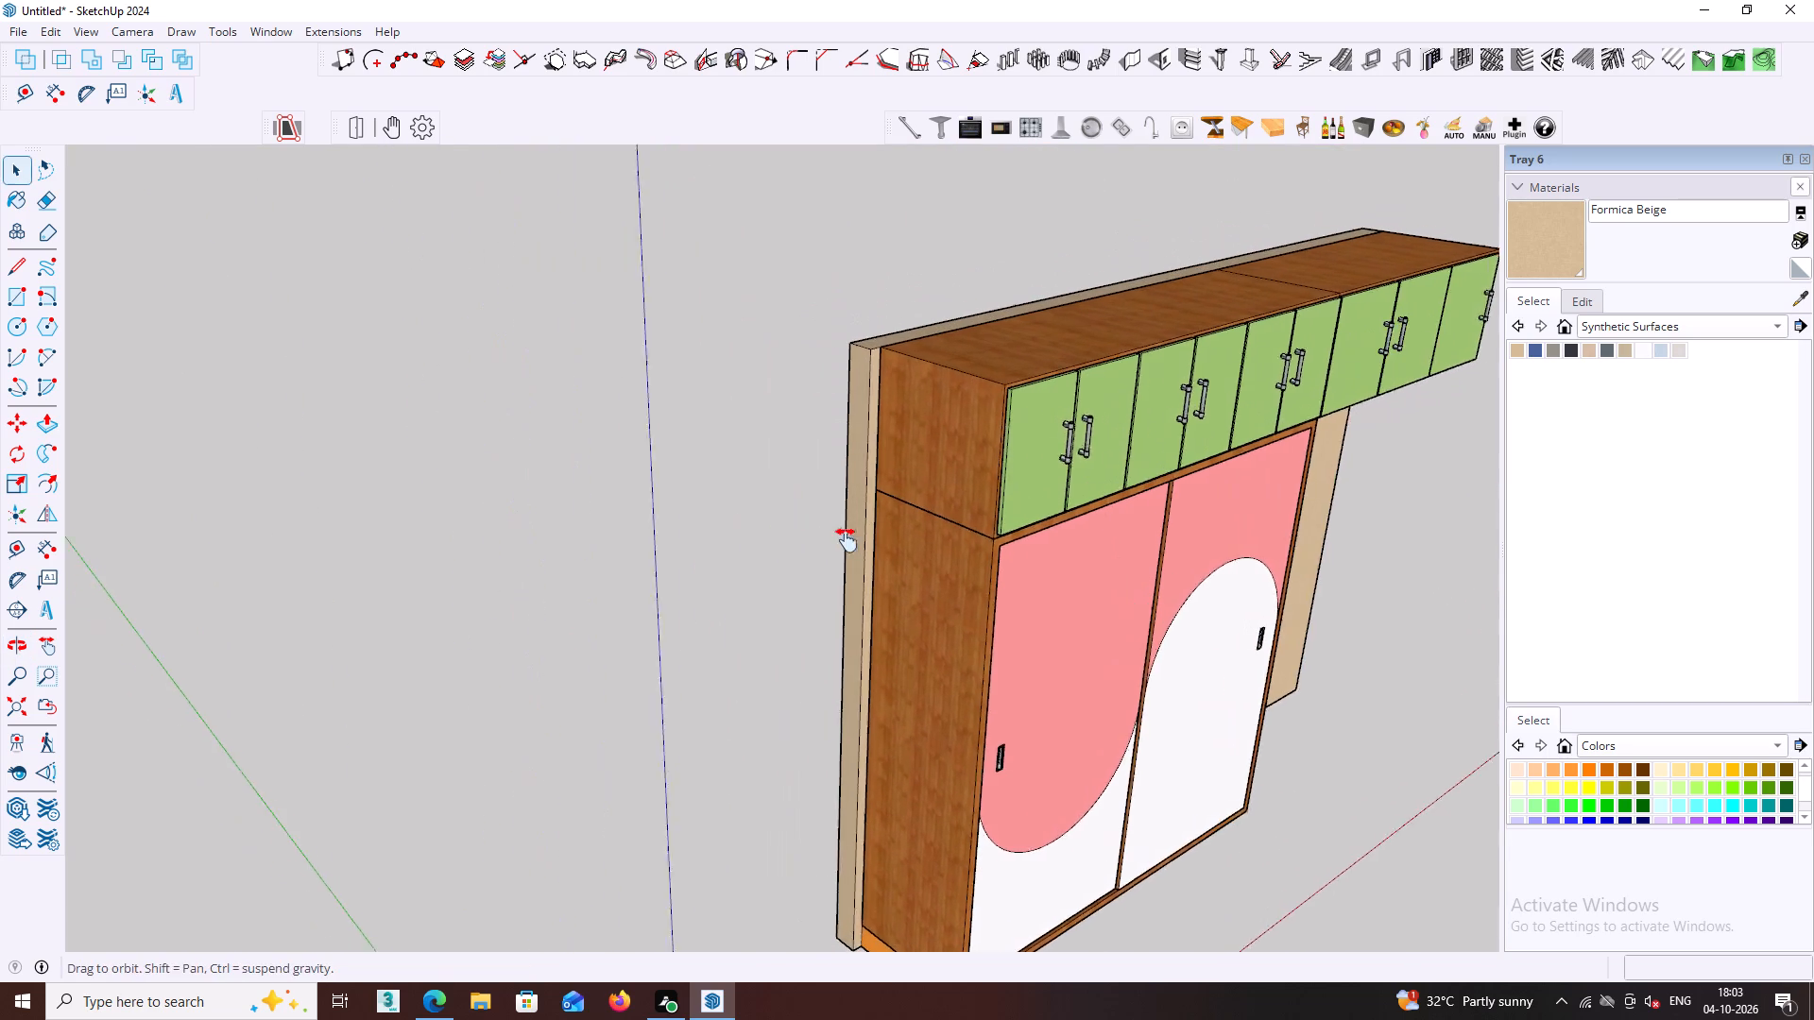
middle_drag(847, 540, 849, 540)
middle_drag(851, 524, 1008, 559)
shift+middle_drag(984, 531, 864, 505)
middle_drag(811, 345, 700, 342)
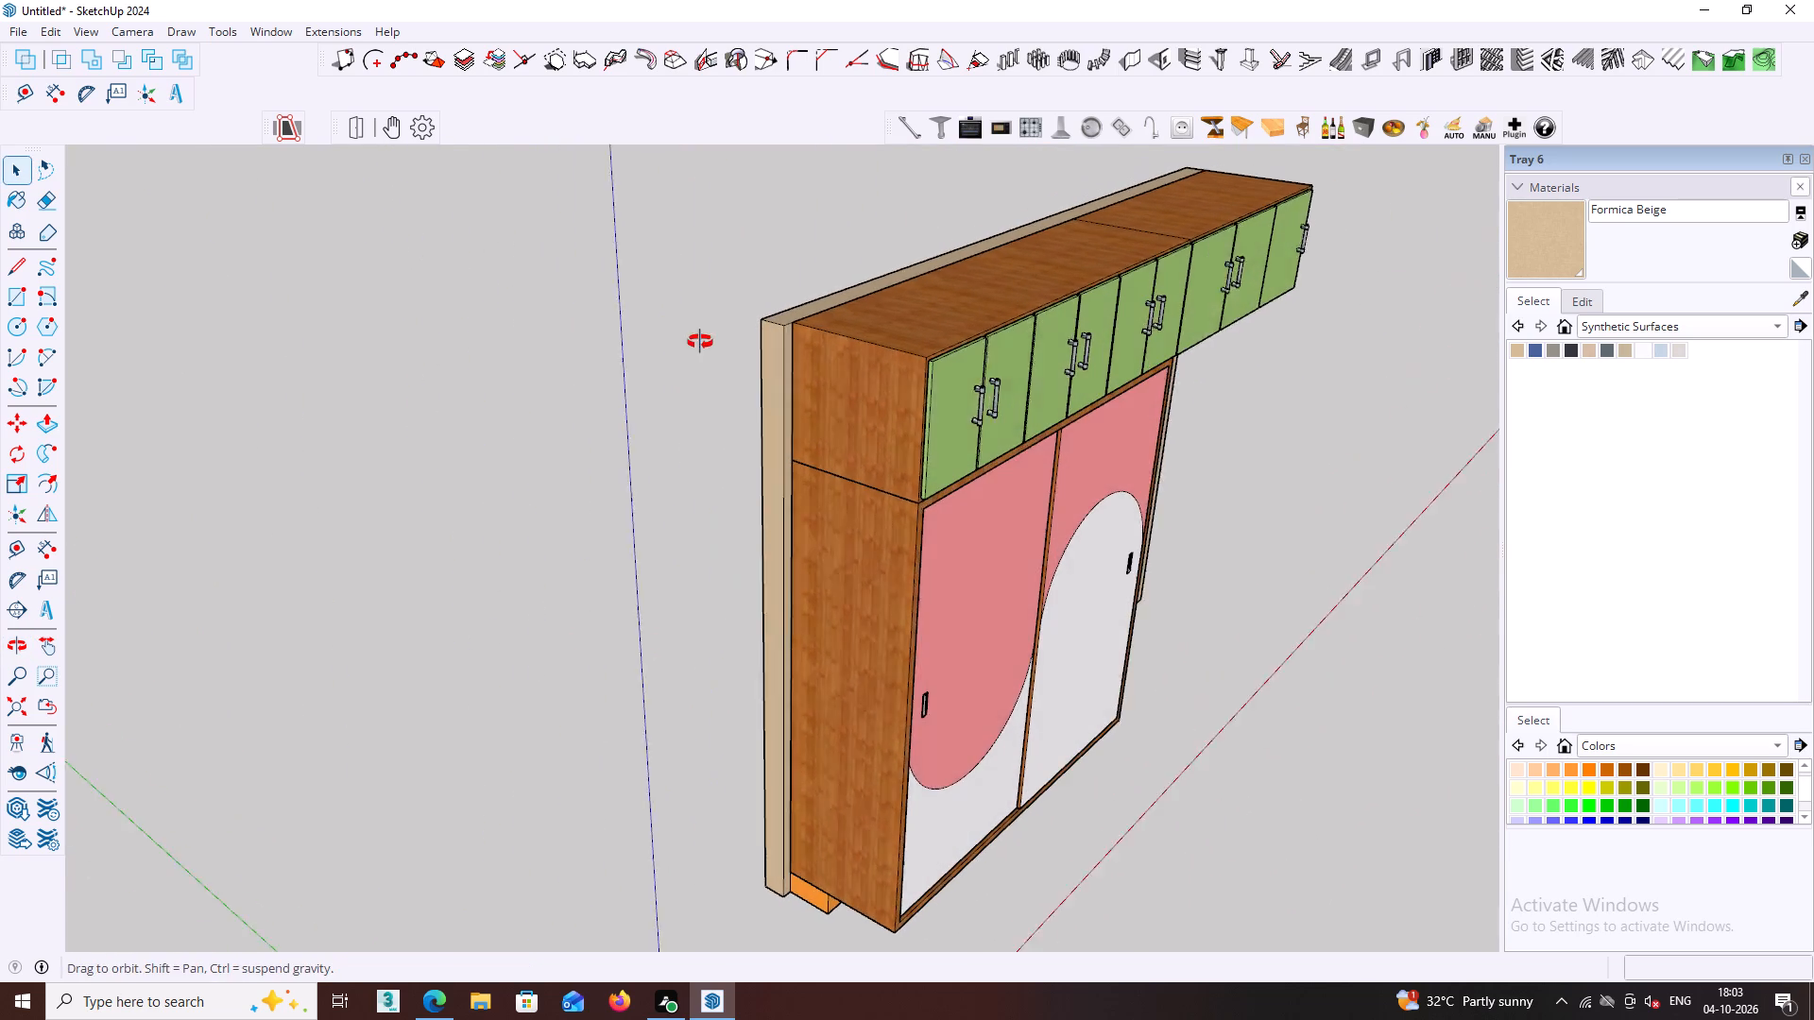
middle_drag(700, 342, 696, 342)
scroll(762, 325, up, 1)
middle_drag(758, 325, 662, 315)
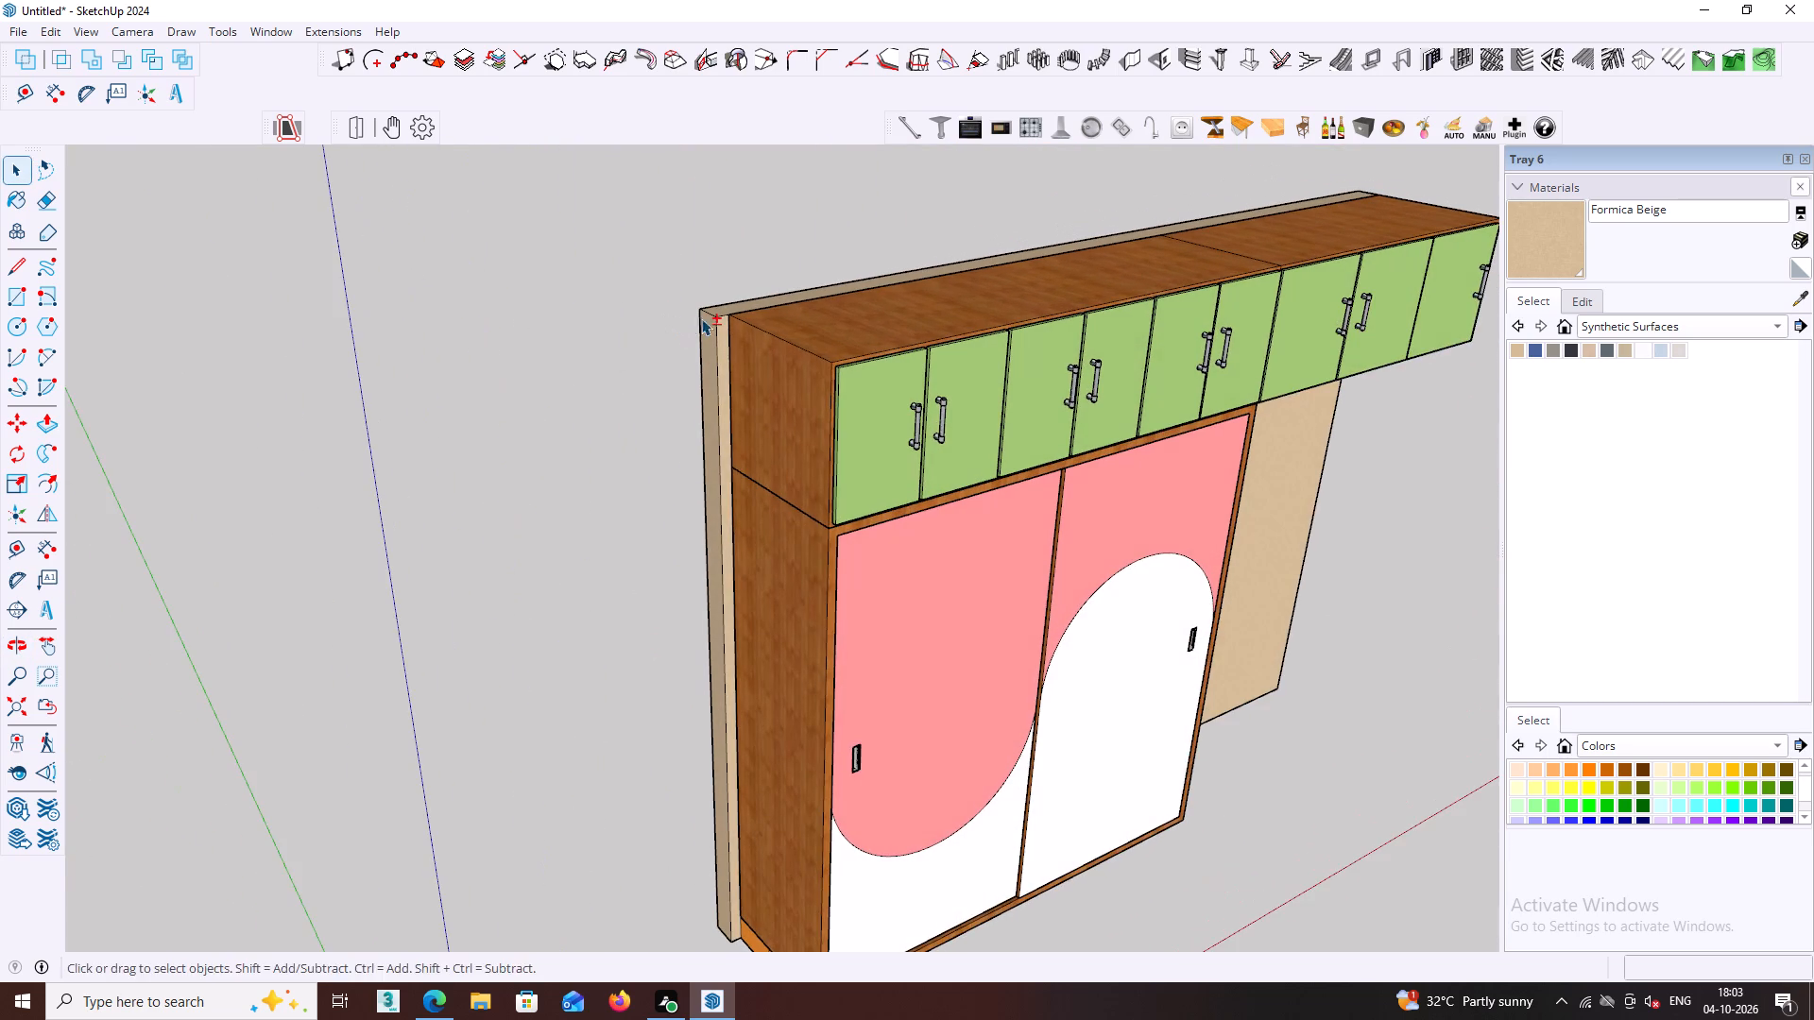
shift+middle_drag(701, 318, 743, 323)
middle_drag(770, 345, 834, 351)
middle_drag(792, 342, 692, 351)
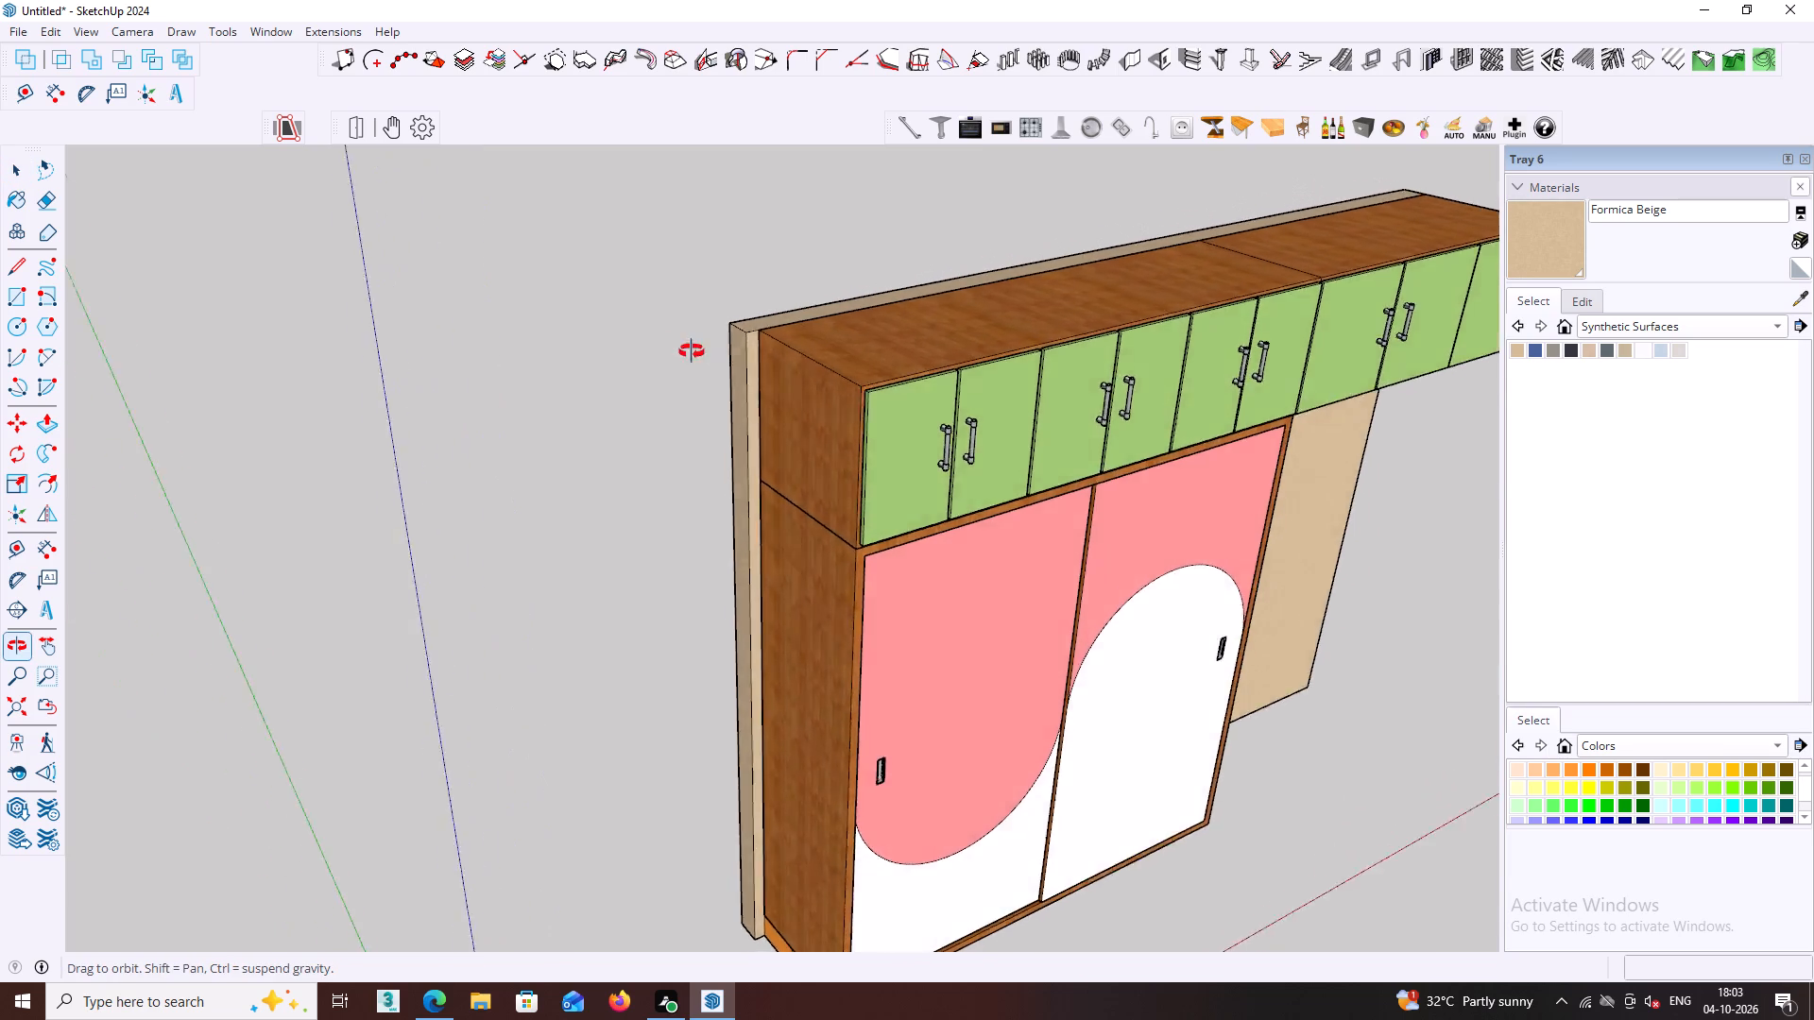
middle_drag(692, 351, 645, 345)
middle_drag(759, 347, 629, 343)
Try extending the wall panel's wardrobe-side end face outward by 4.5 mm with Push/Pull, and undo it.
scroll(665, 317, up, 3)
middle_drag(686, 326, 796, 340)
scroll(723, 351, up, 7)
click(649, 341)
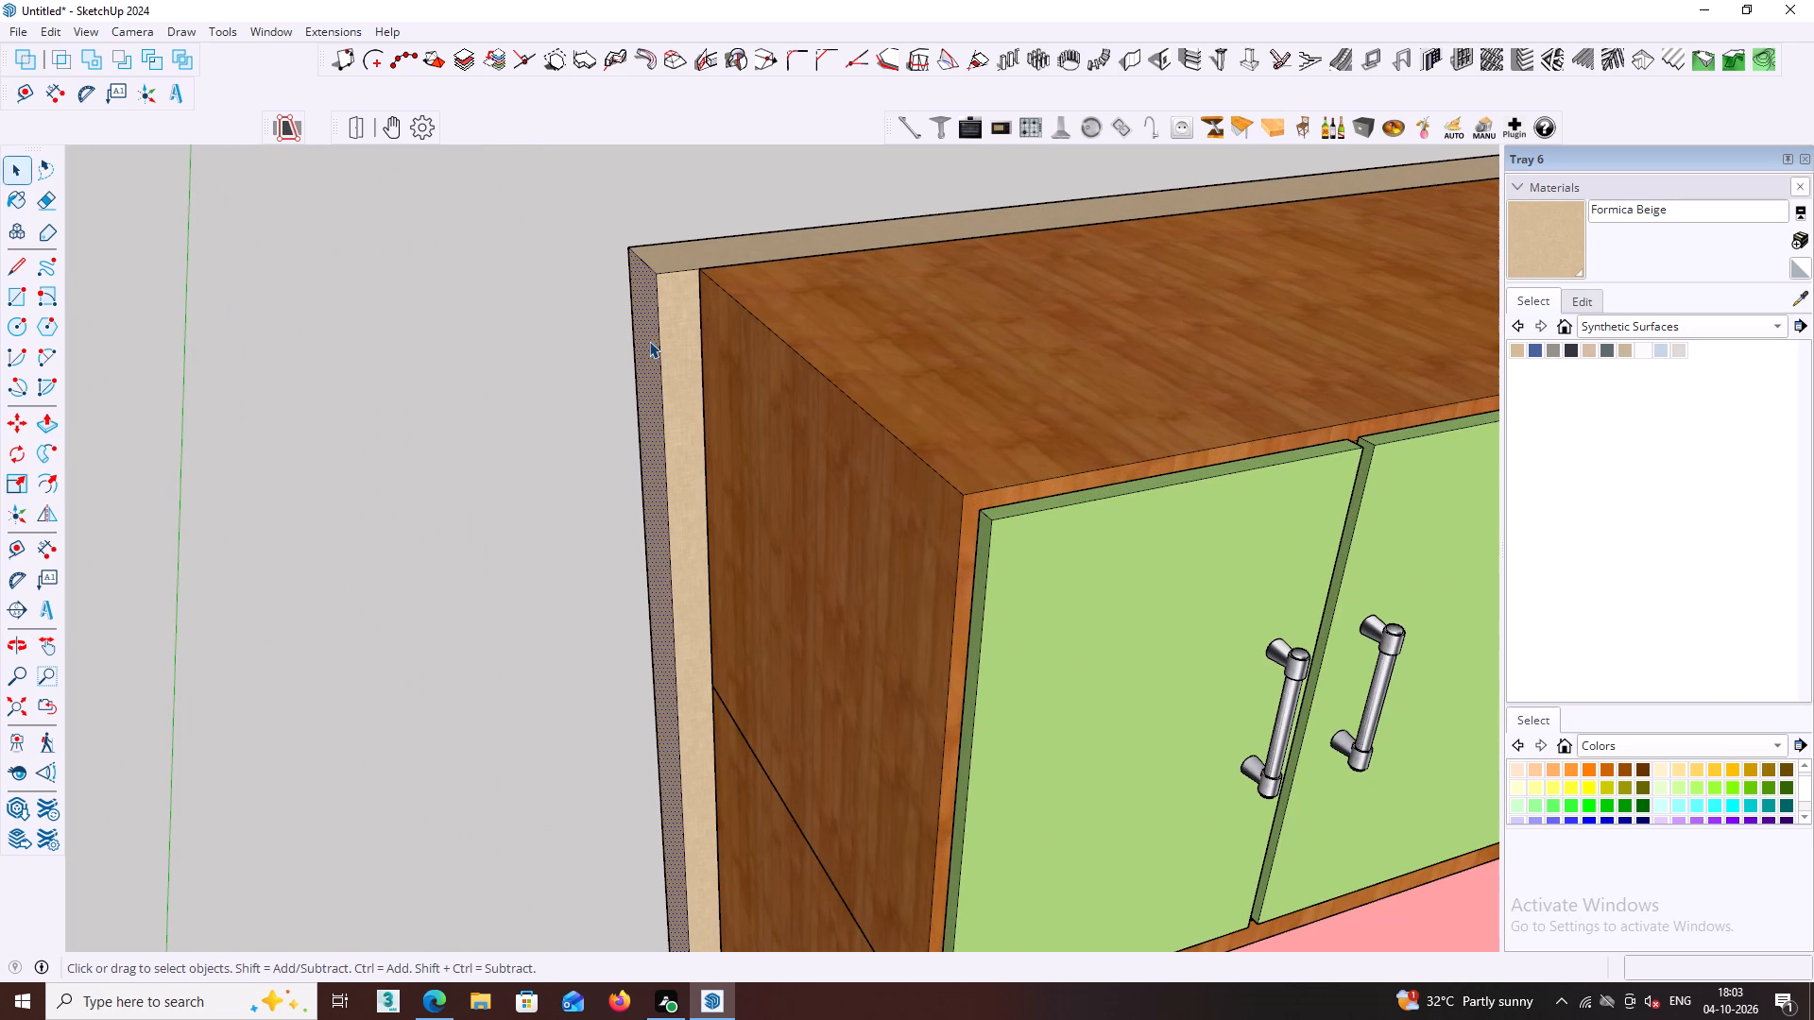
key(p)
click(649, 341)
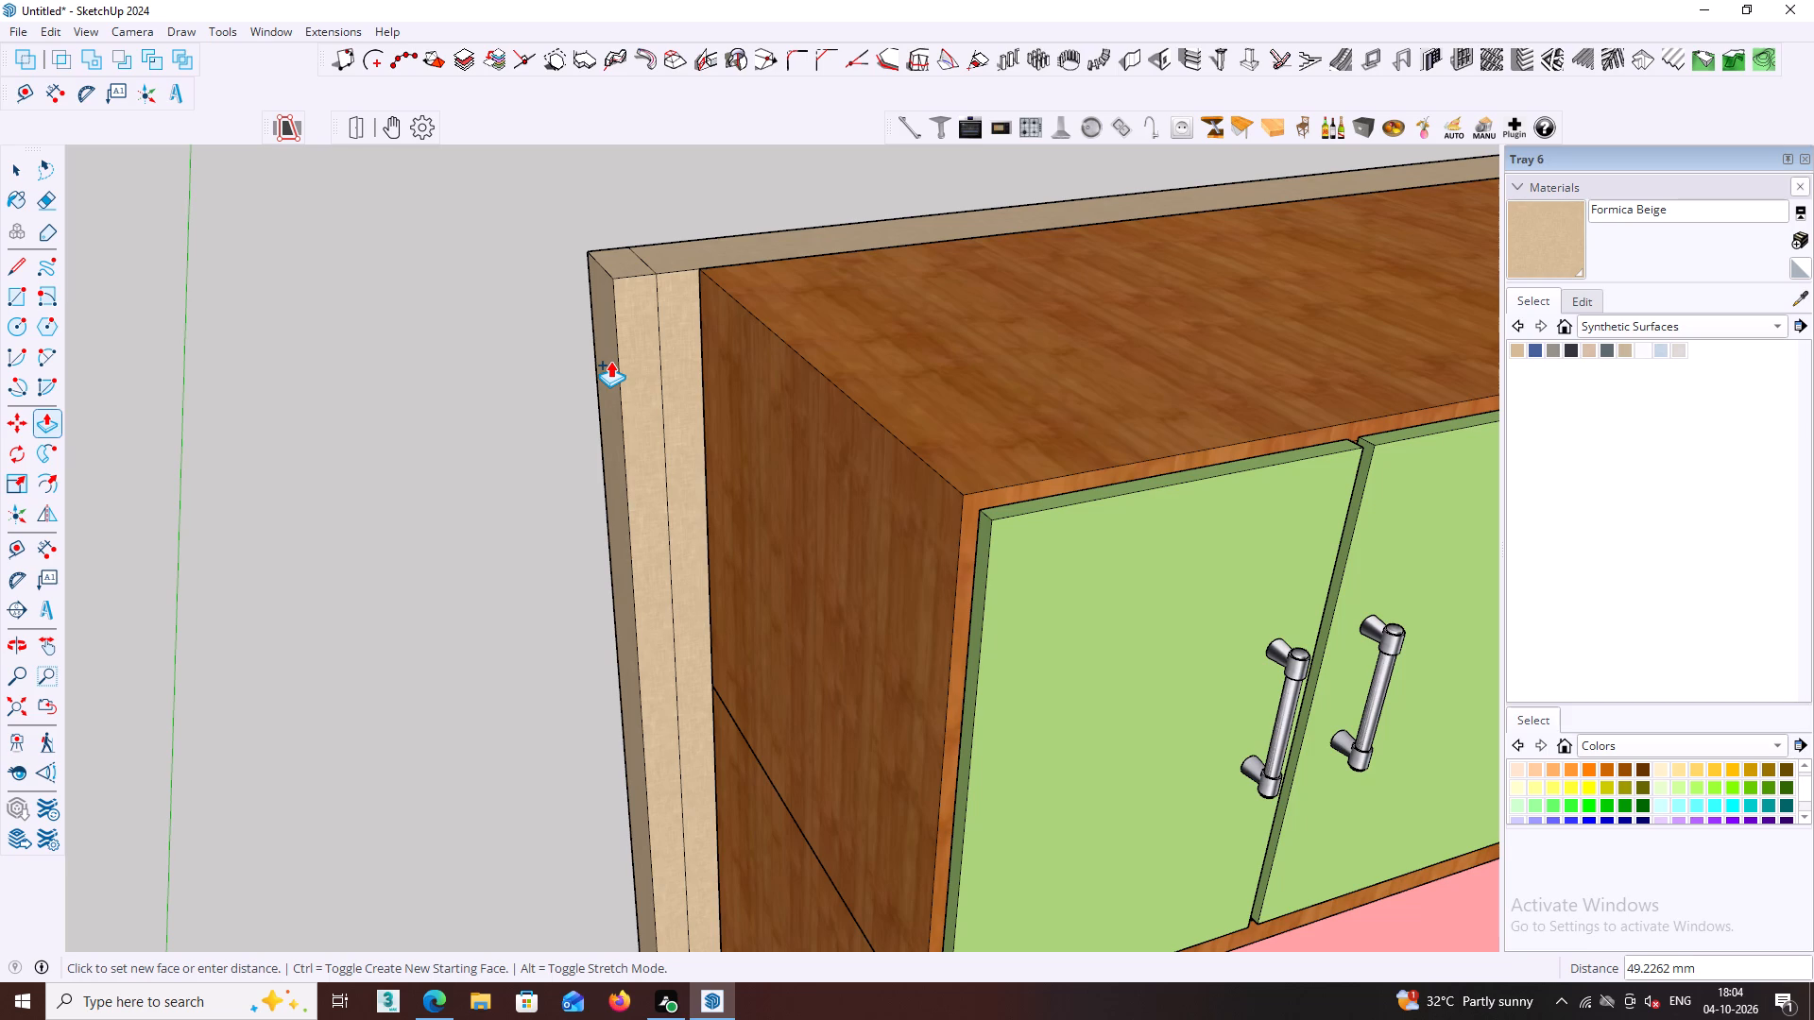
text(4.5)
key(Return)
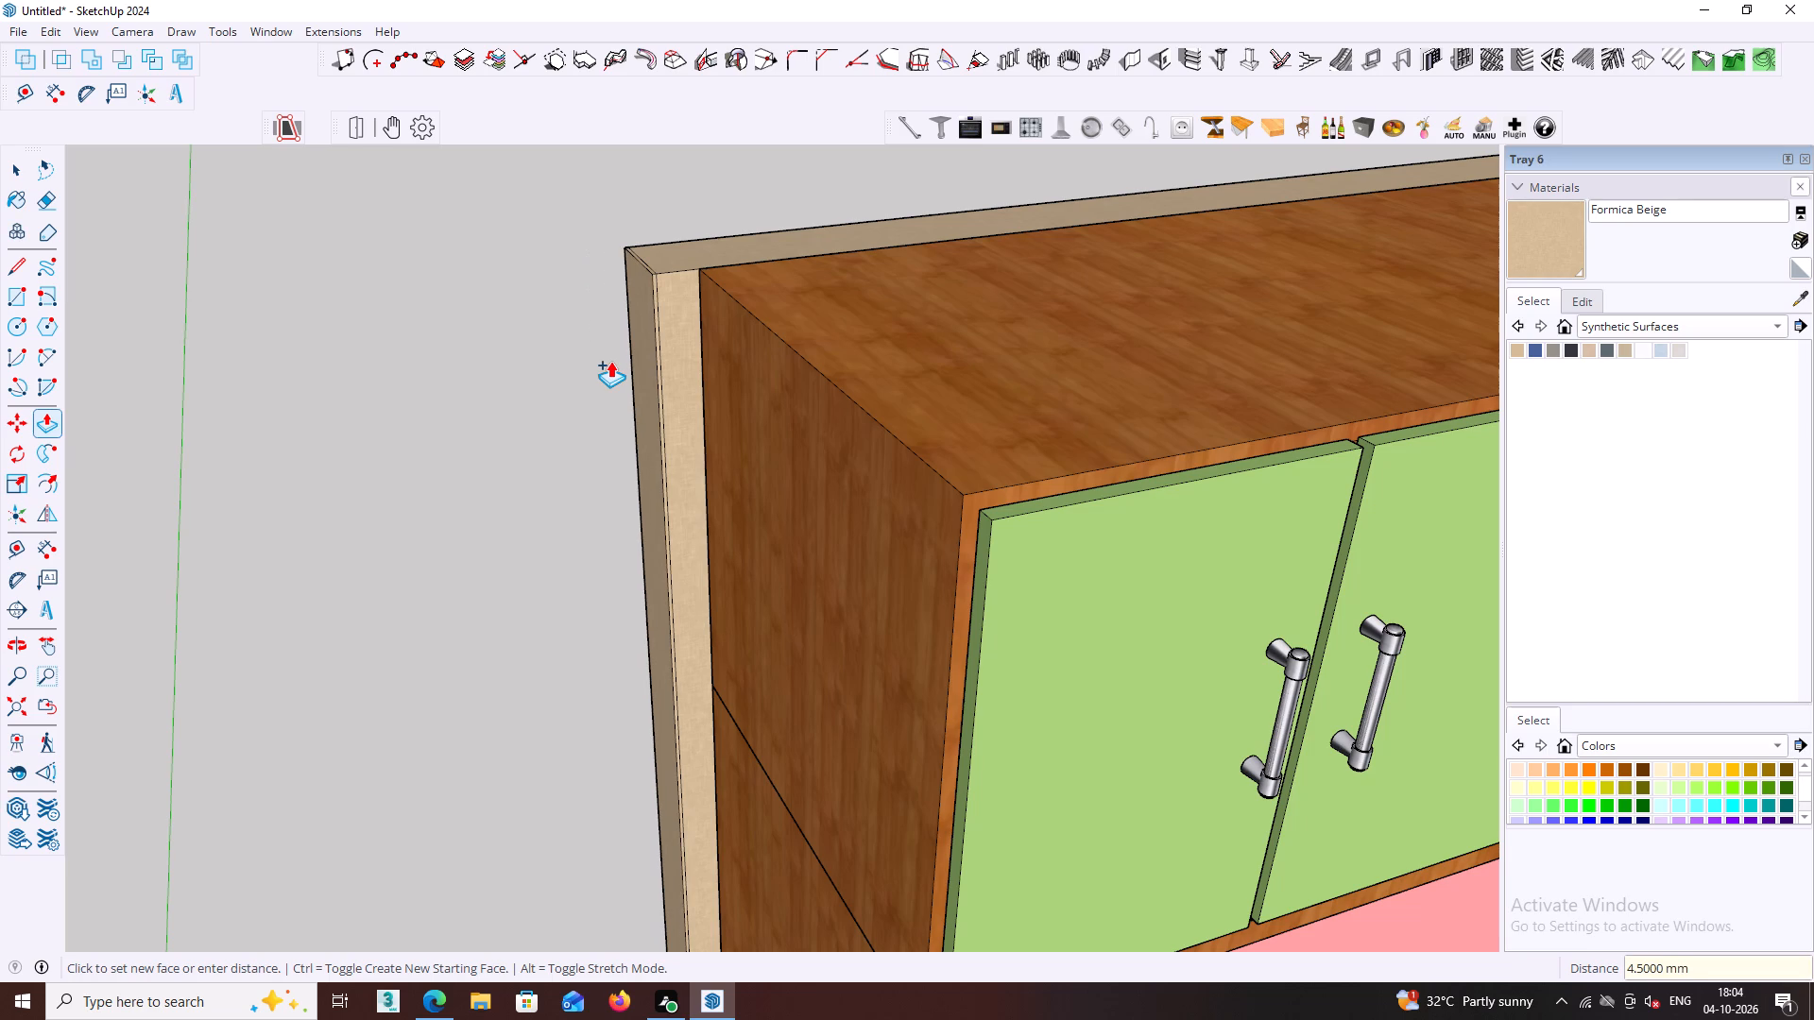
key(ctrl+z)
Extend the wall panel's wardrobe-side end face outward by 4.5 inches with Push/Pull.
click(643, 366)
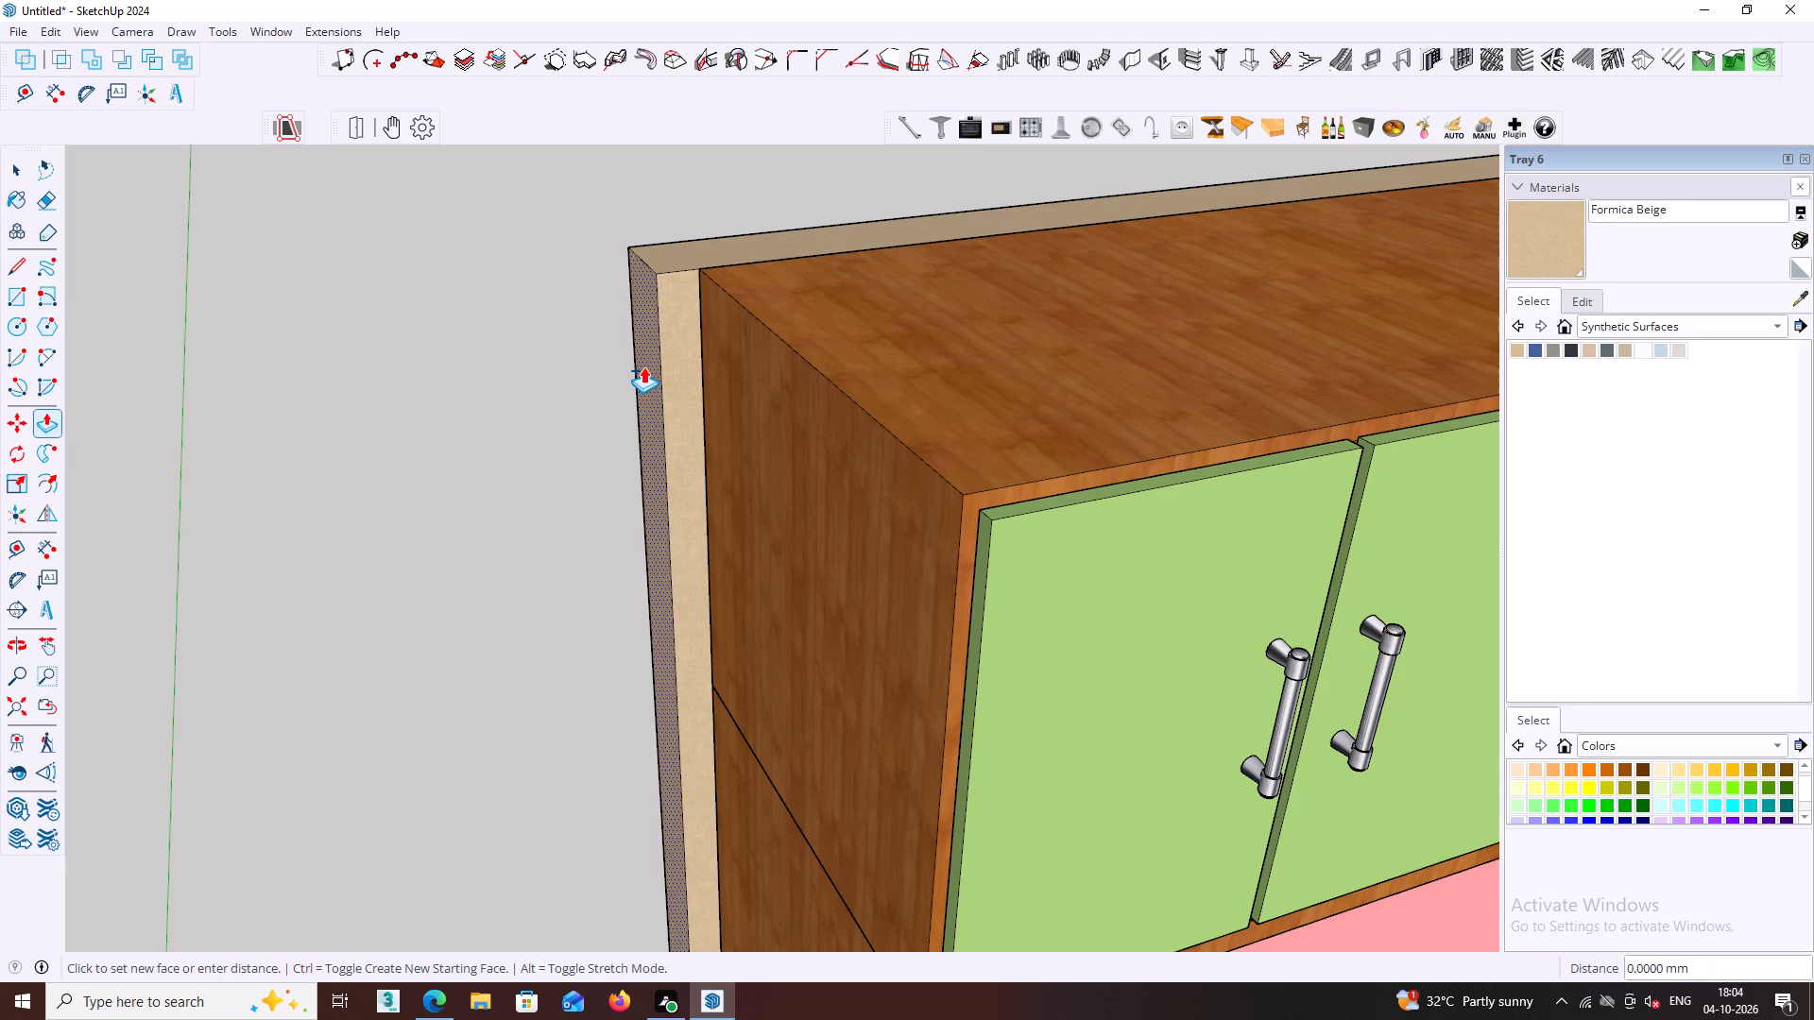
text(4.5")
key(Return)
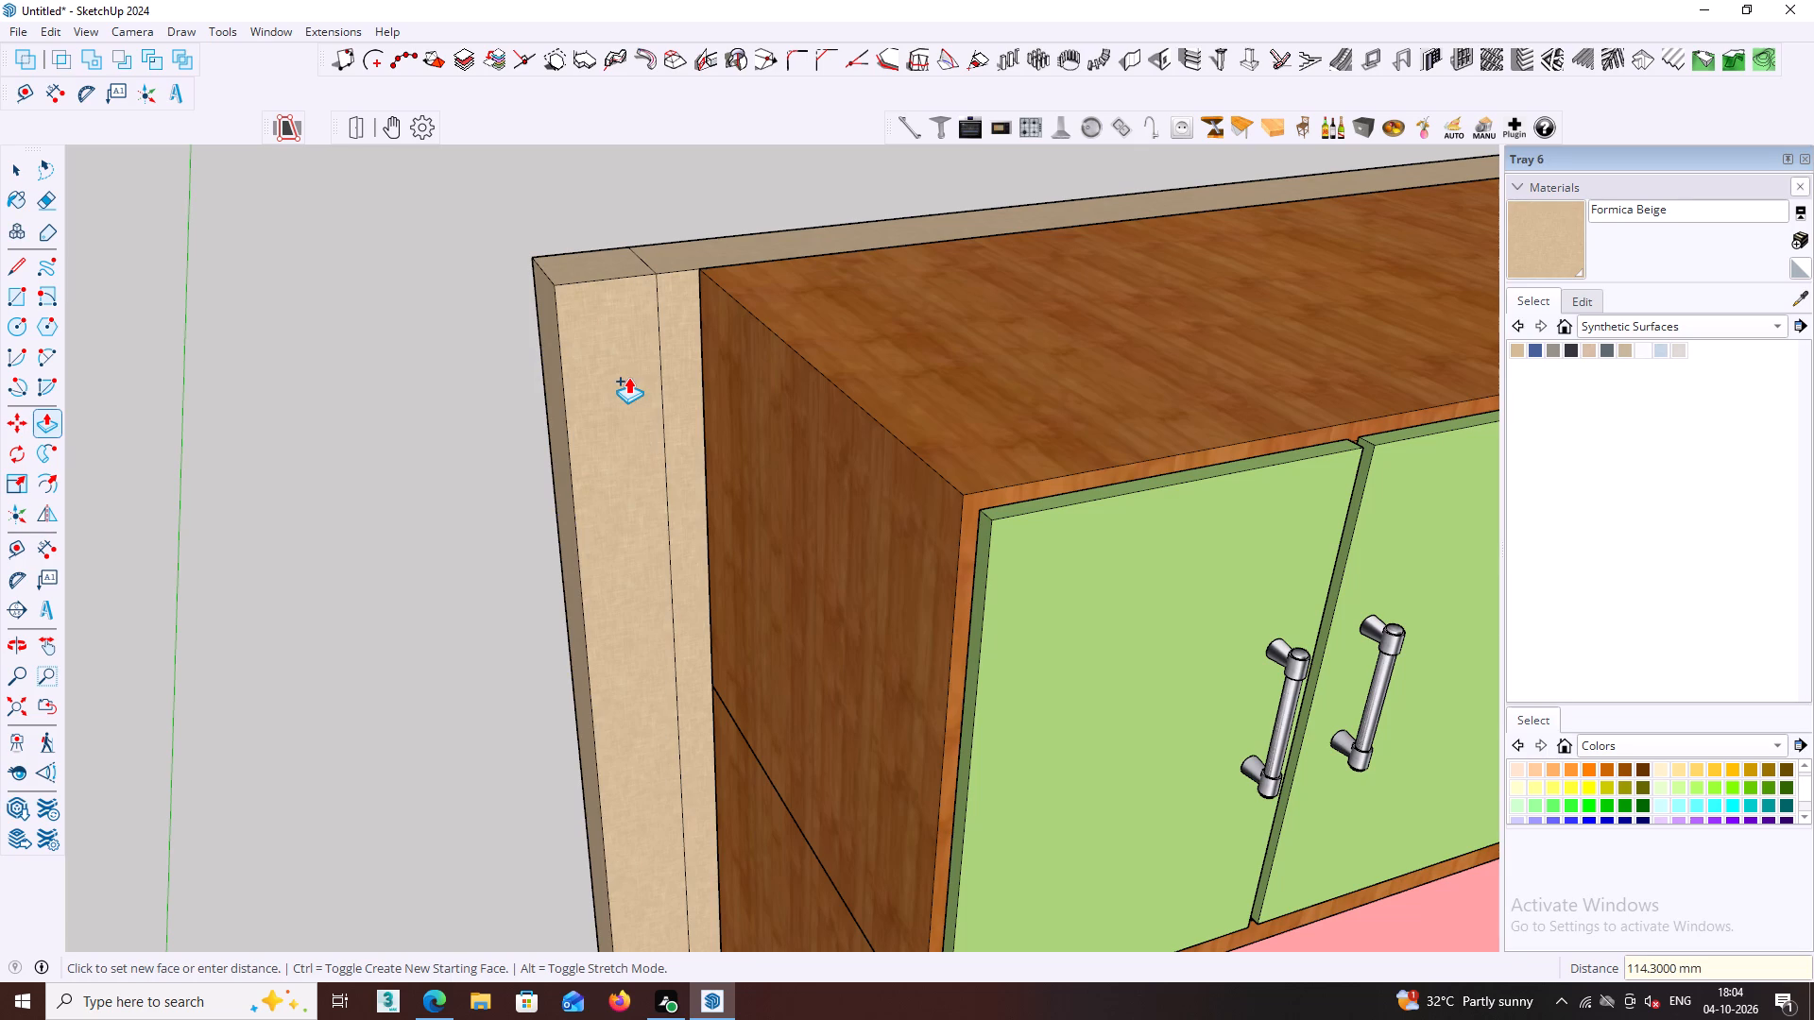
key(space)
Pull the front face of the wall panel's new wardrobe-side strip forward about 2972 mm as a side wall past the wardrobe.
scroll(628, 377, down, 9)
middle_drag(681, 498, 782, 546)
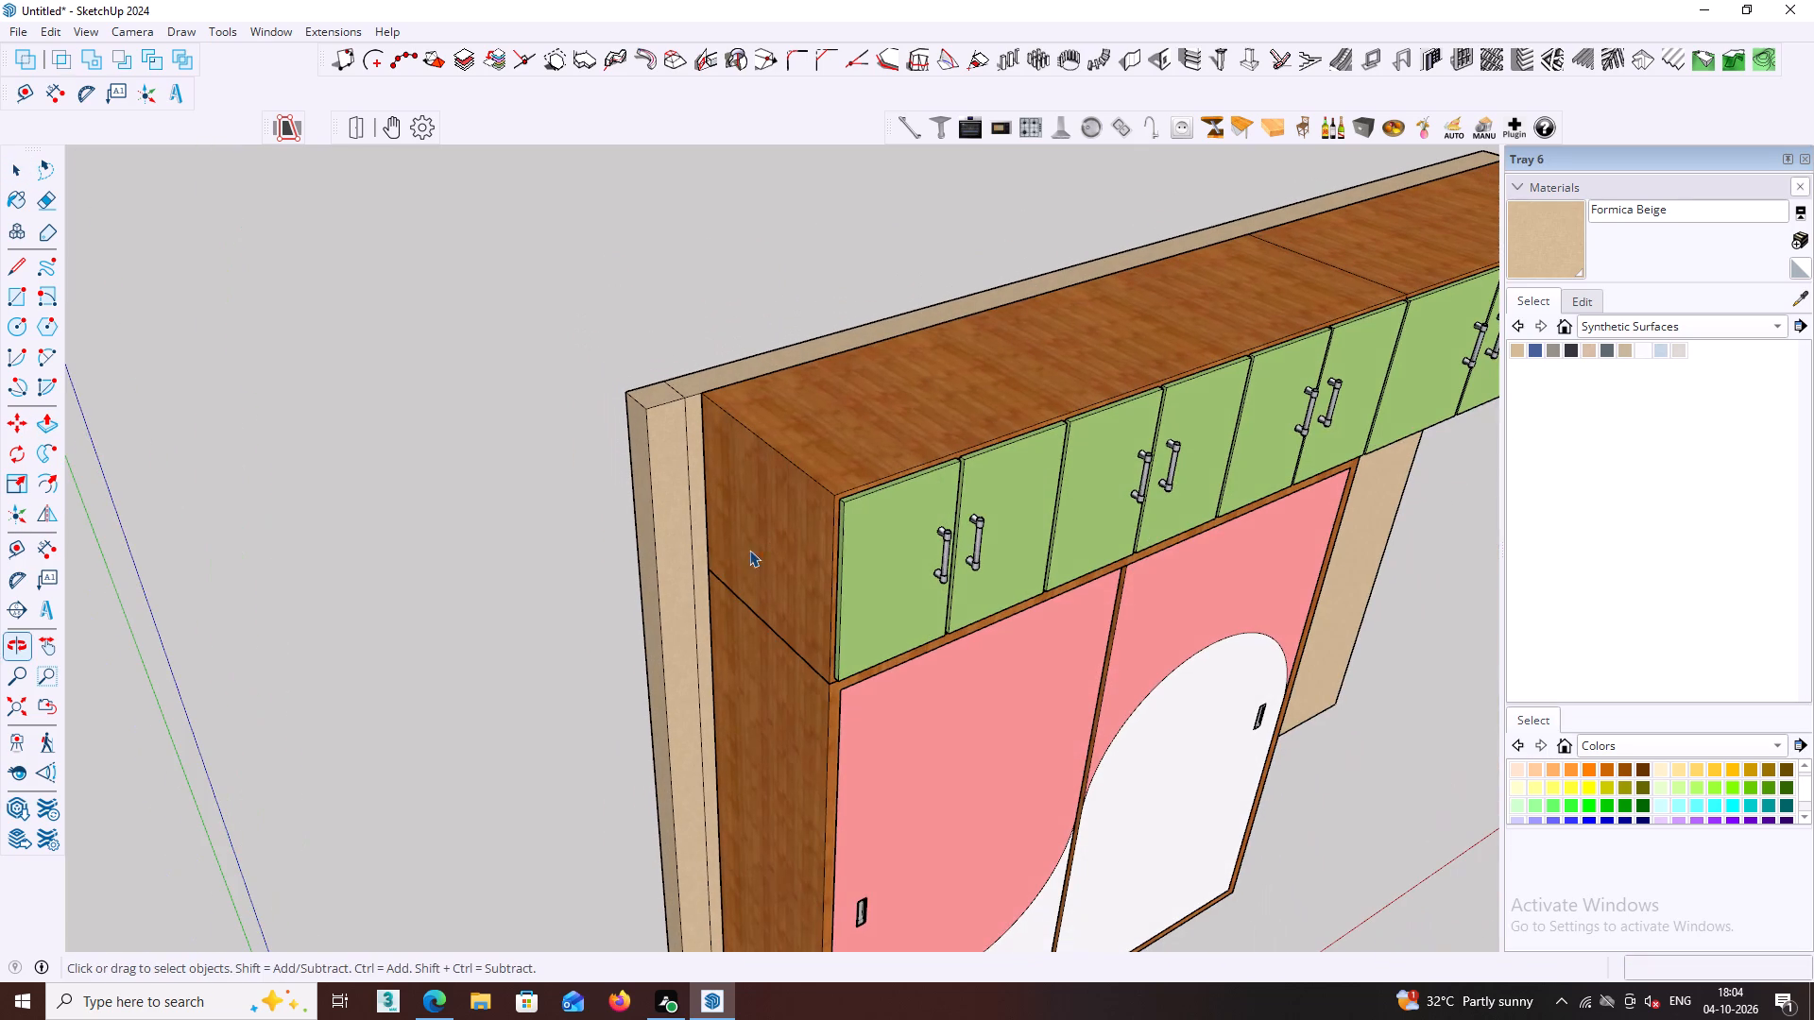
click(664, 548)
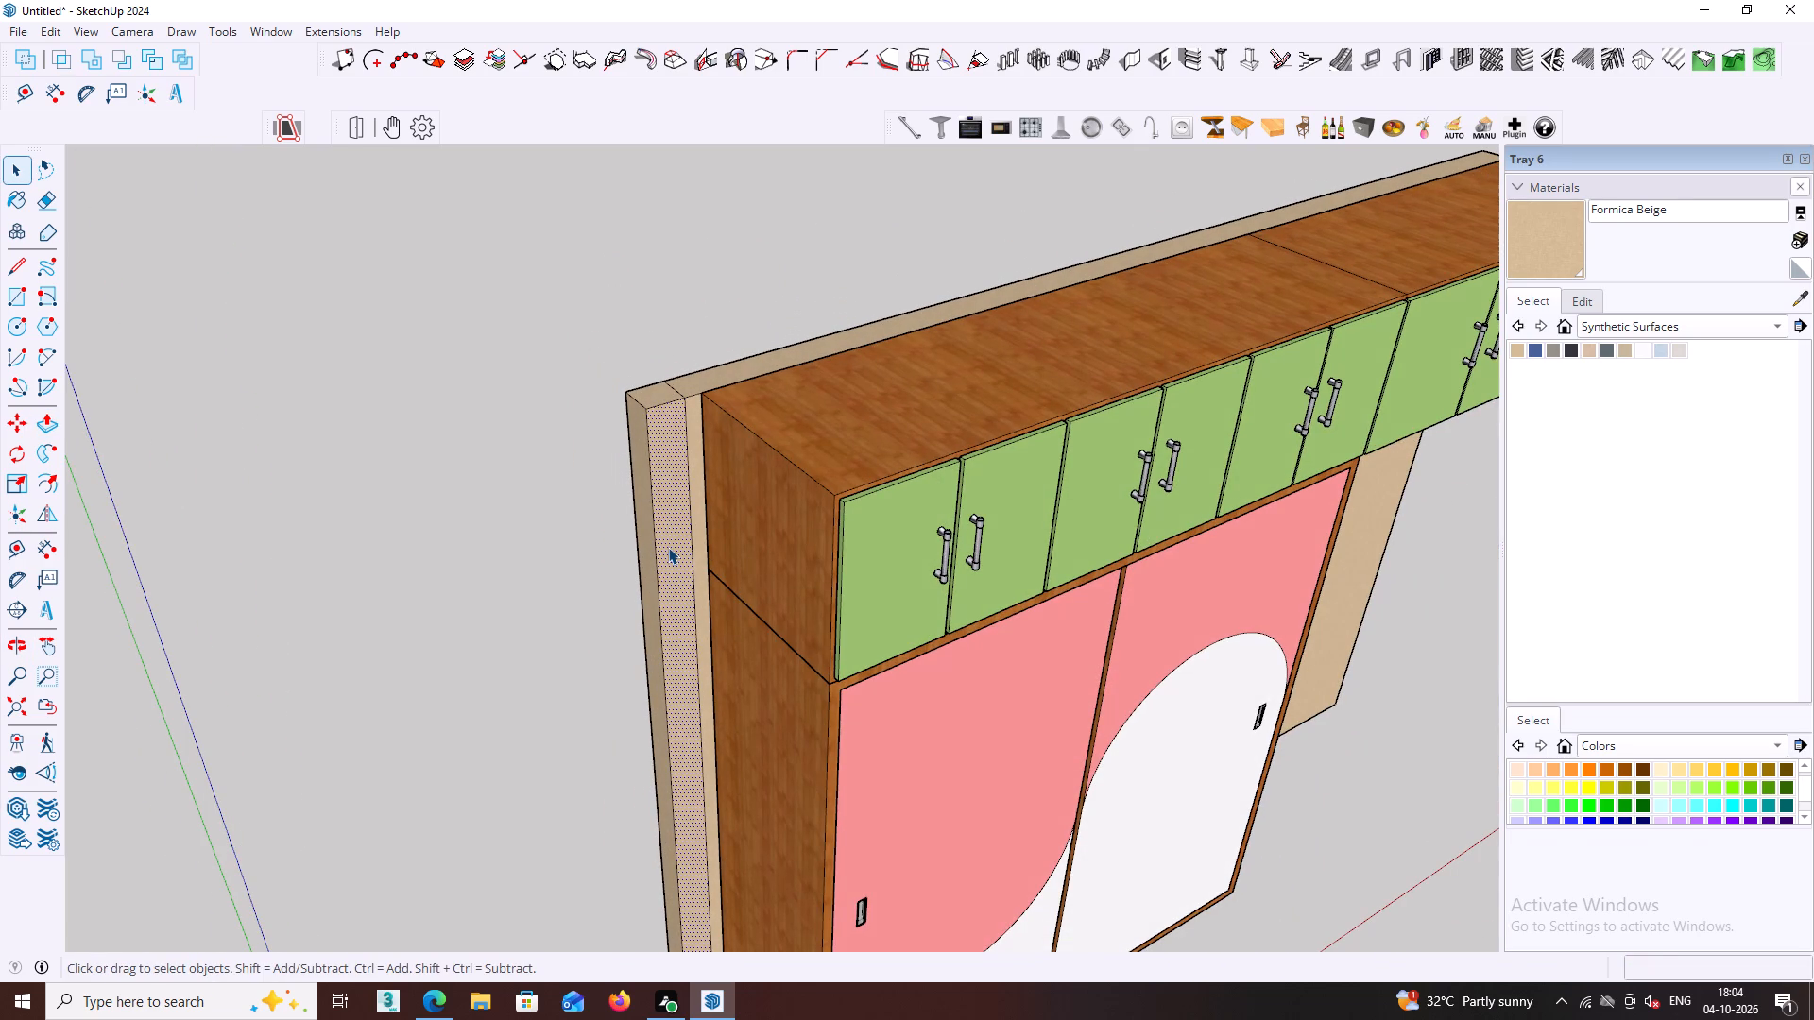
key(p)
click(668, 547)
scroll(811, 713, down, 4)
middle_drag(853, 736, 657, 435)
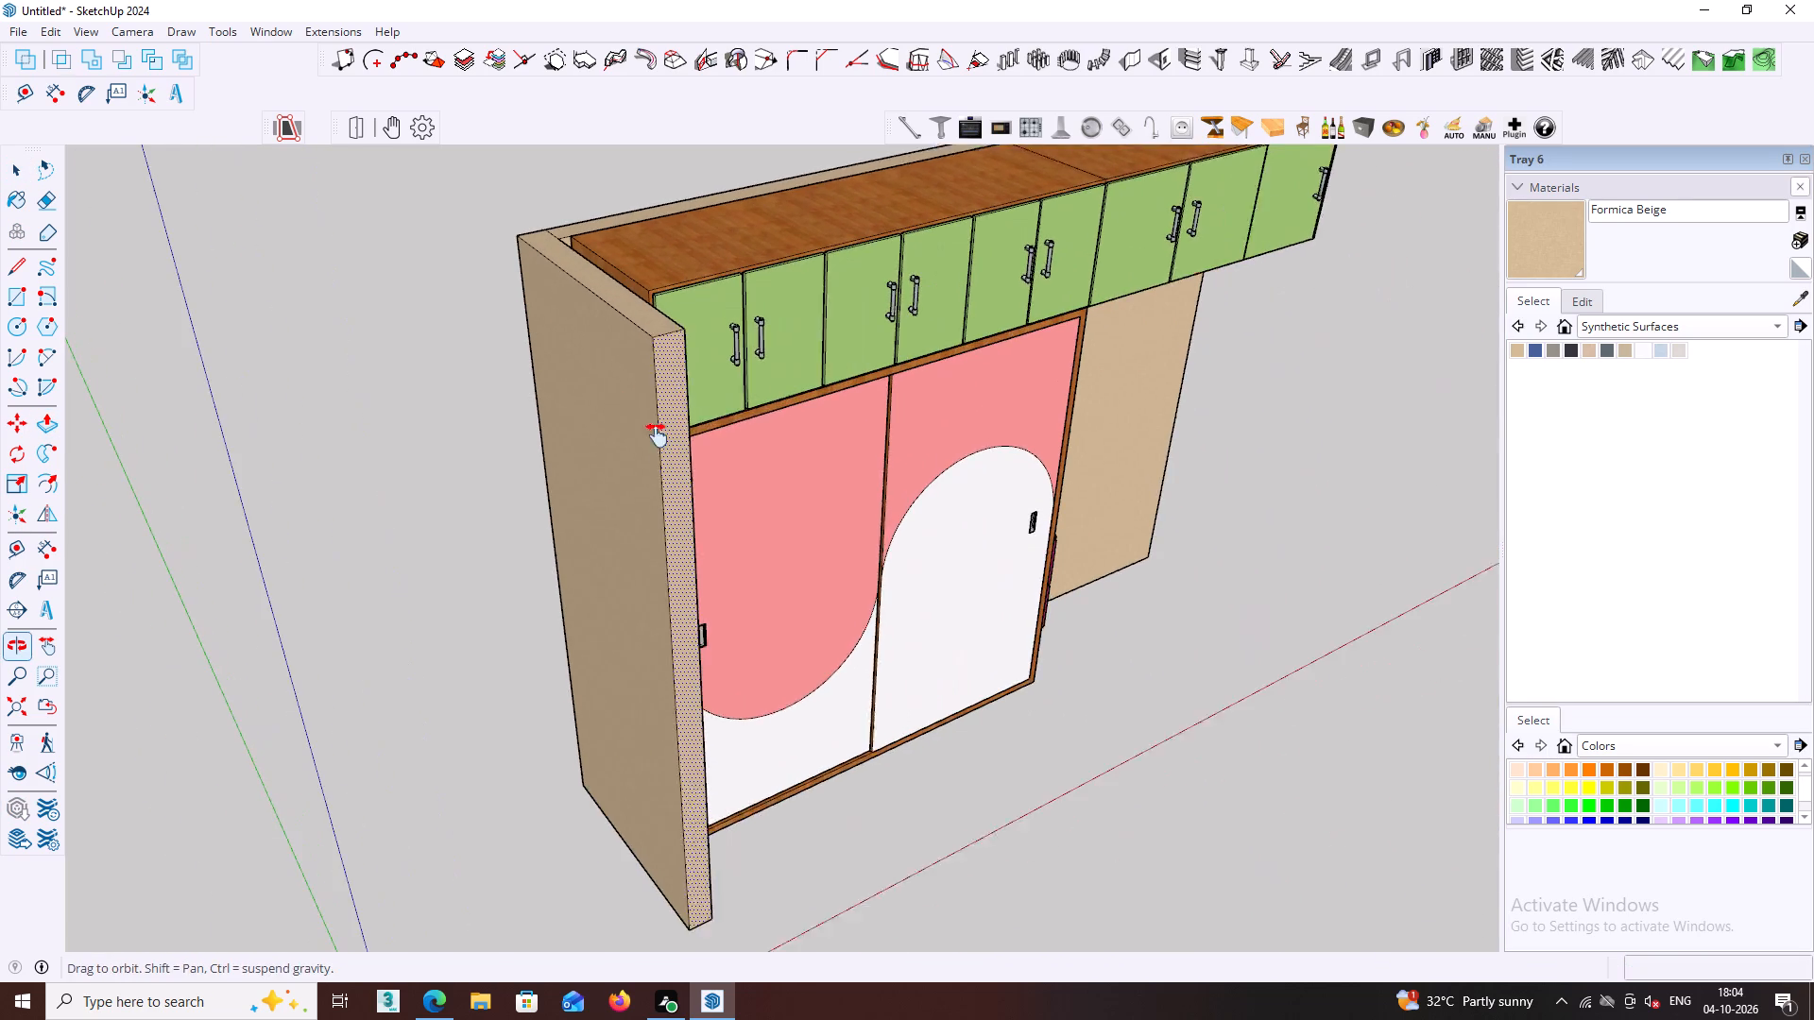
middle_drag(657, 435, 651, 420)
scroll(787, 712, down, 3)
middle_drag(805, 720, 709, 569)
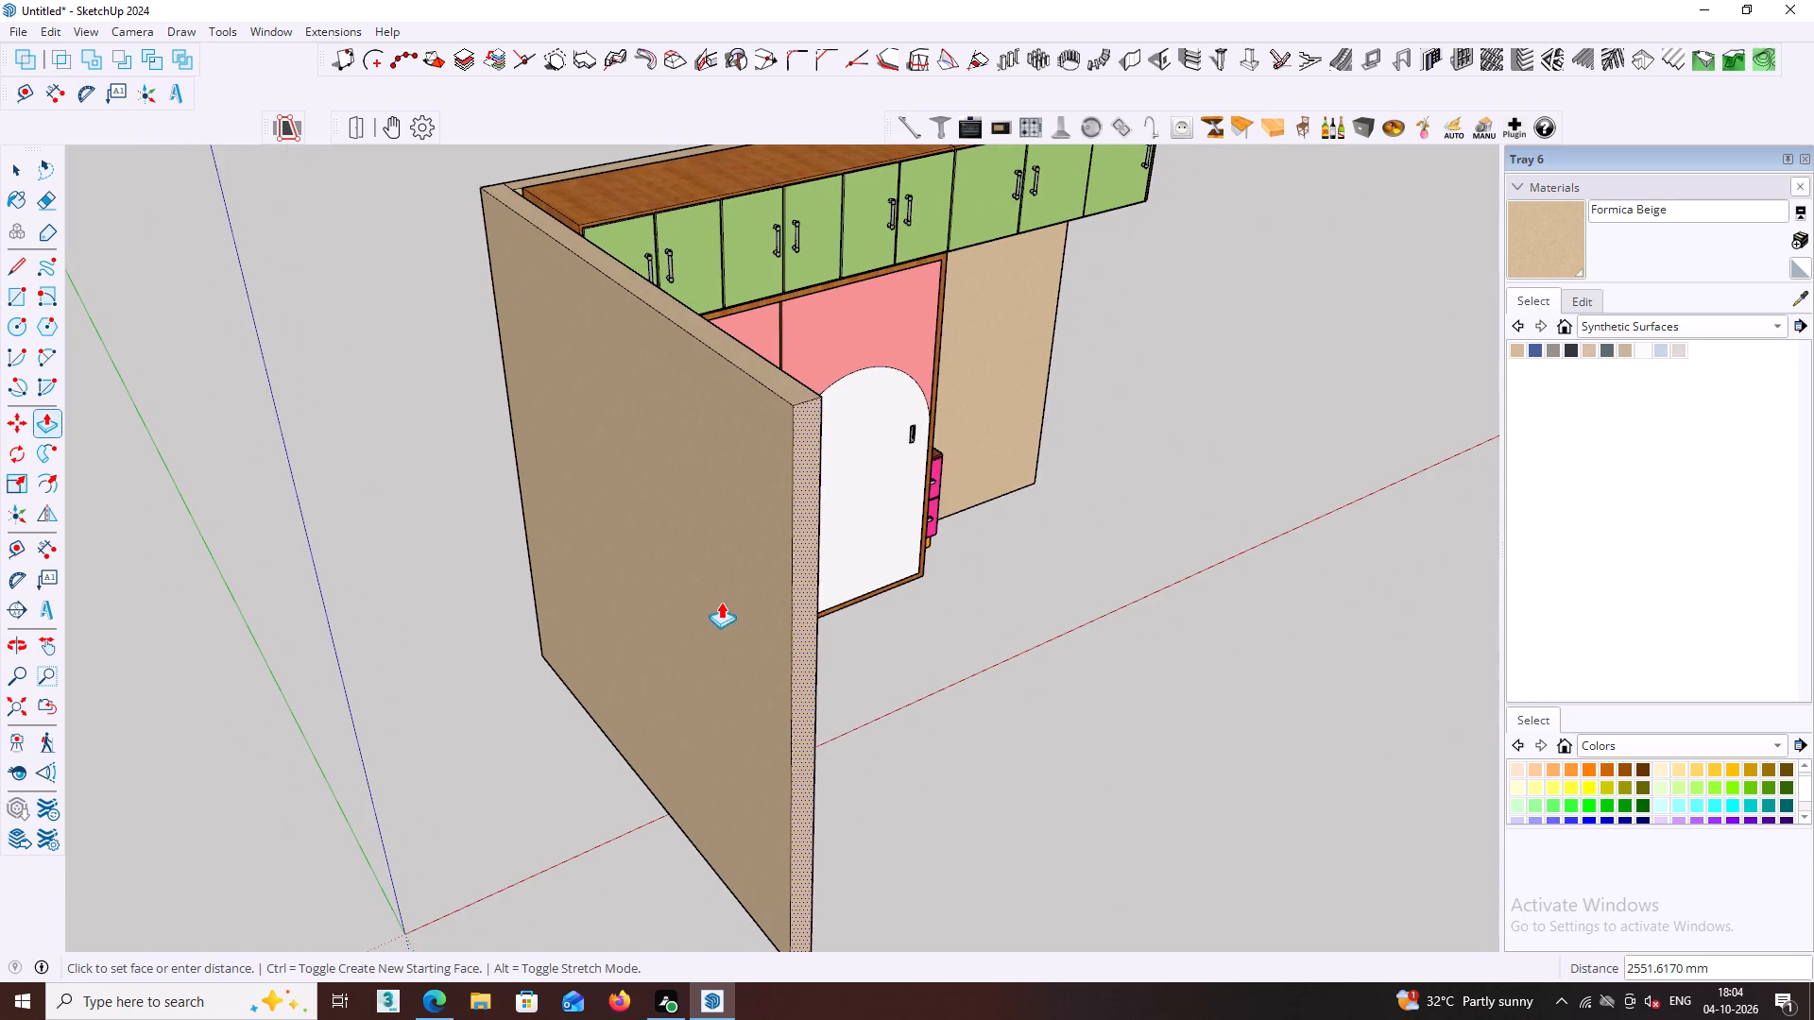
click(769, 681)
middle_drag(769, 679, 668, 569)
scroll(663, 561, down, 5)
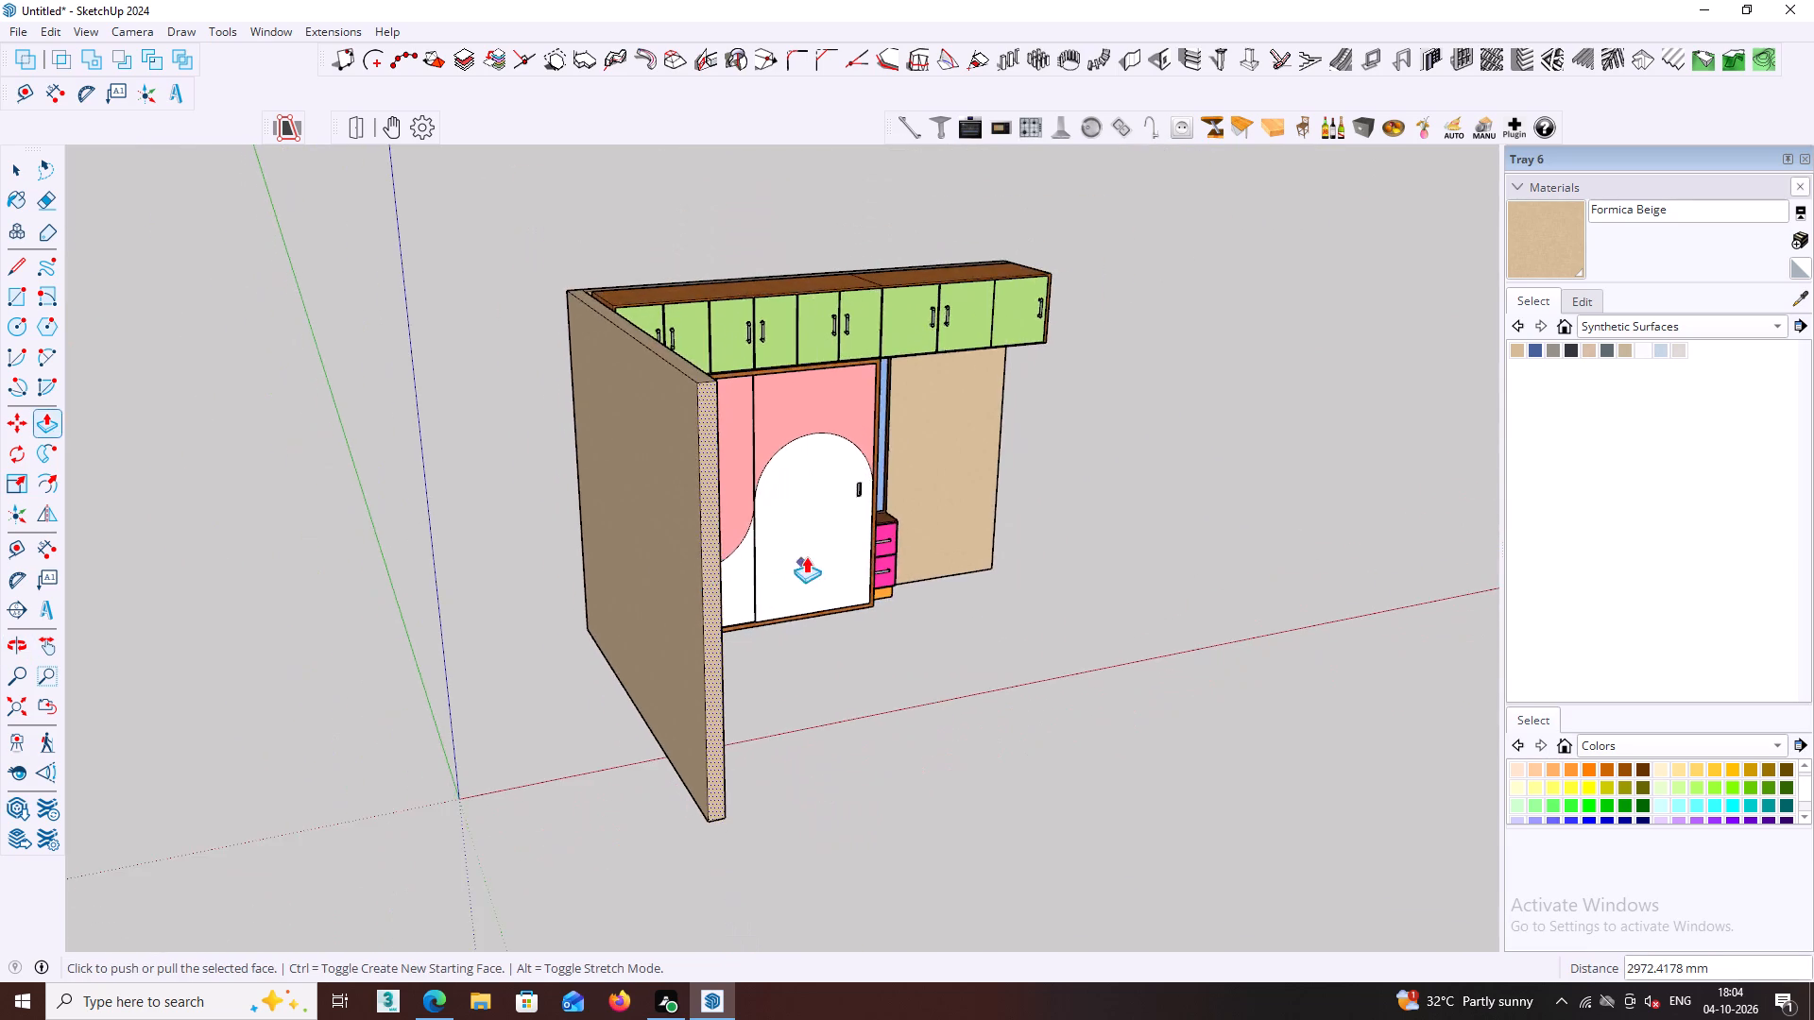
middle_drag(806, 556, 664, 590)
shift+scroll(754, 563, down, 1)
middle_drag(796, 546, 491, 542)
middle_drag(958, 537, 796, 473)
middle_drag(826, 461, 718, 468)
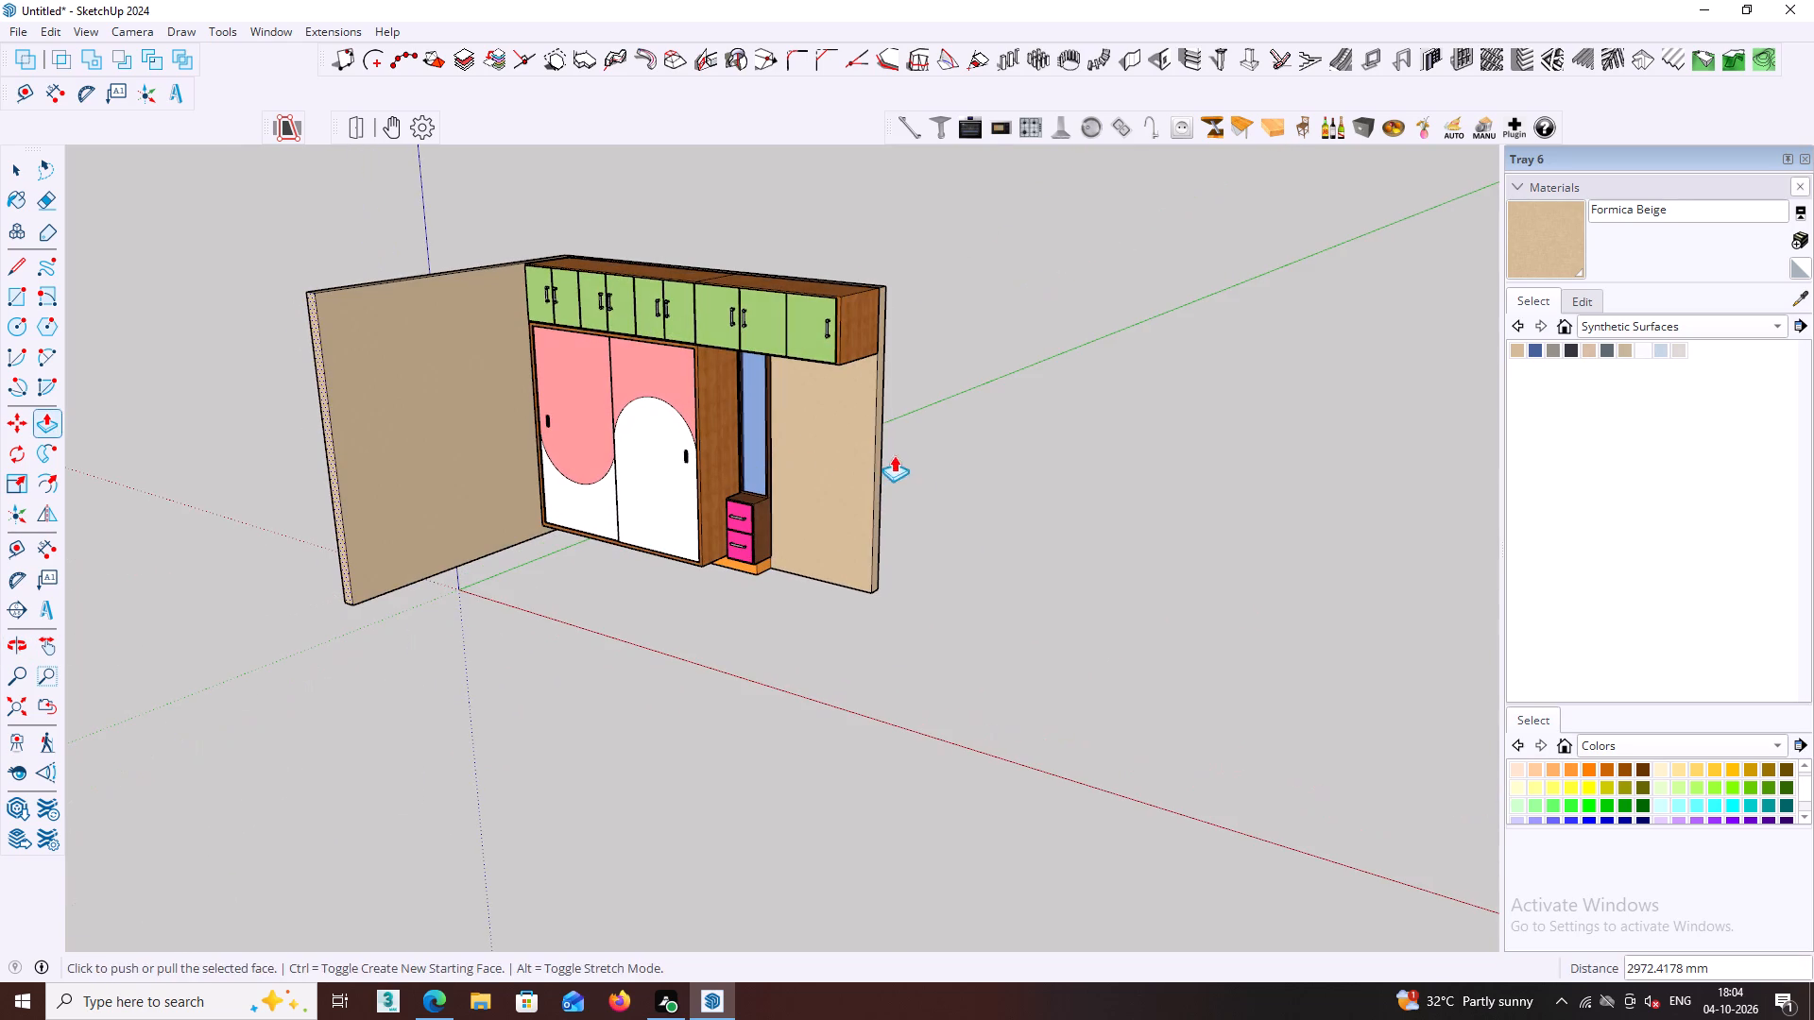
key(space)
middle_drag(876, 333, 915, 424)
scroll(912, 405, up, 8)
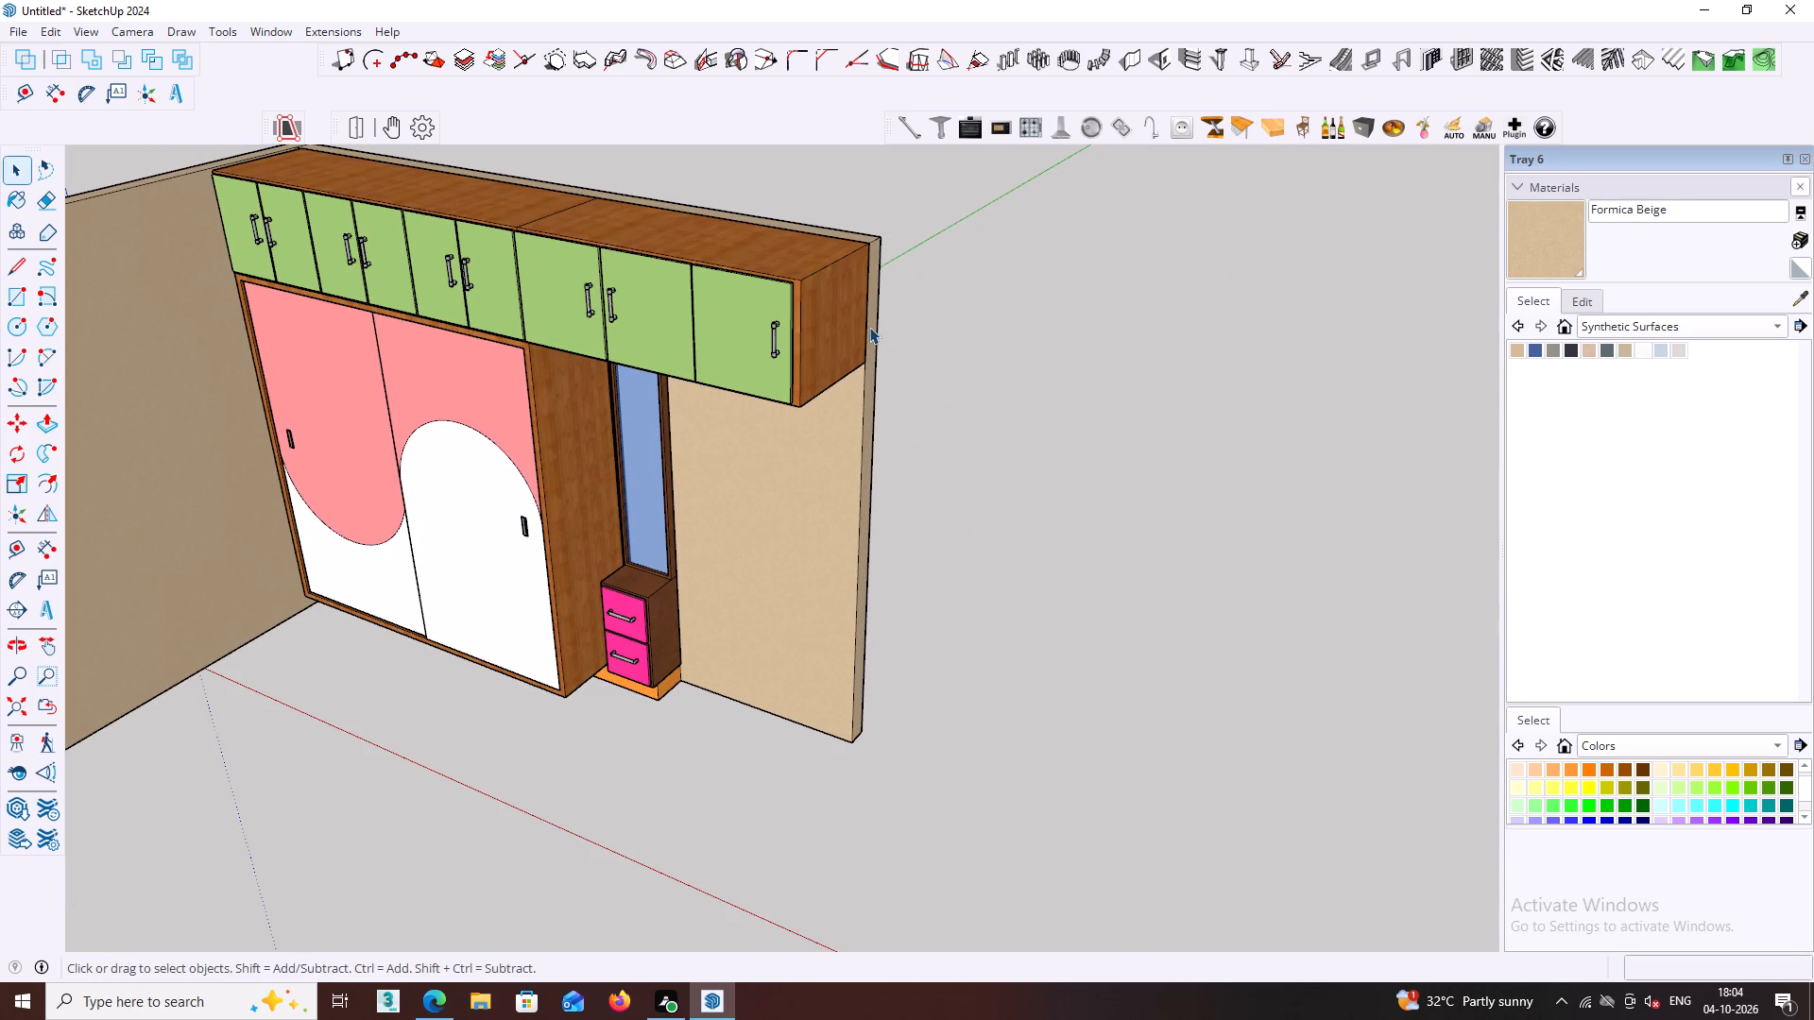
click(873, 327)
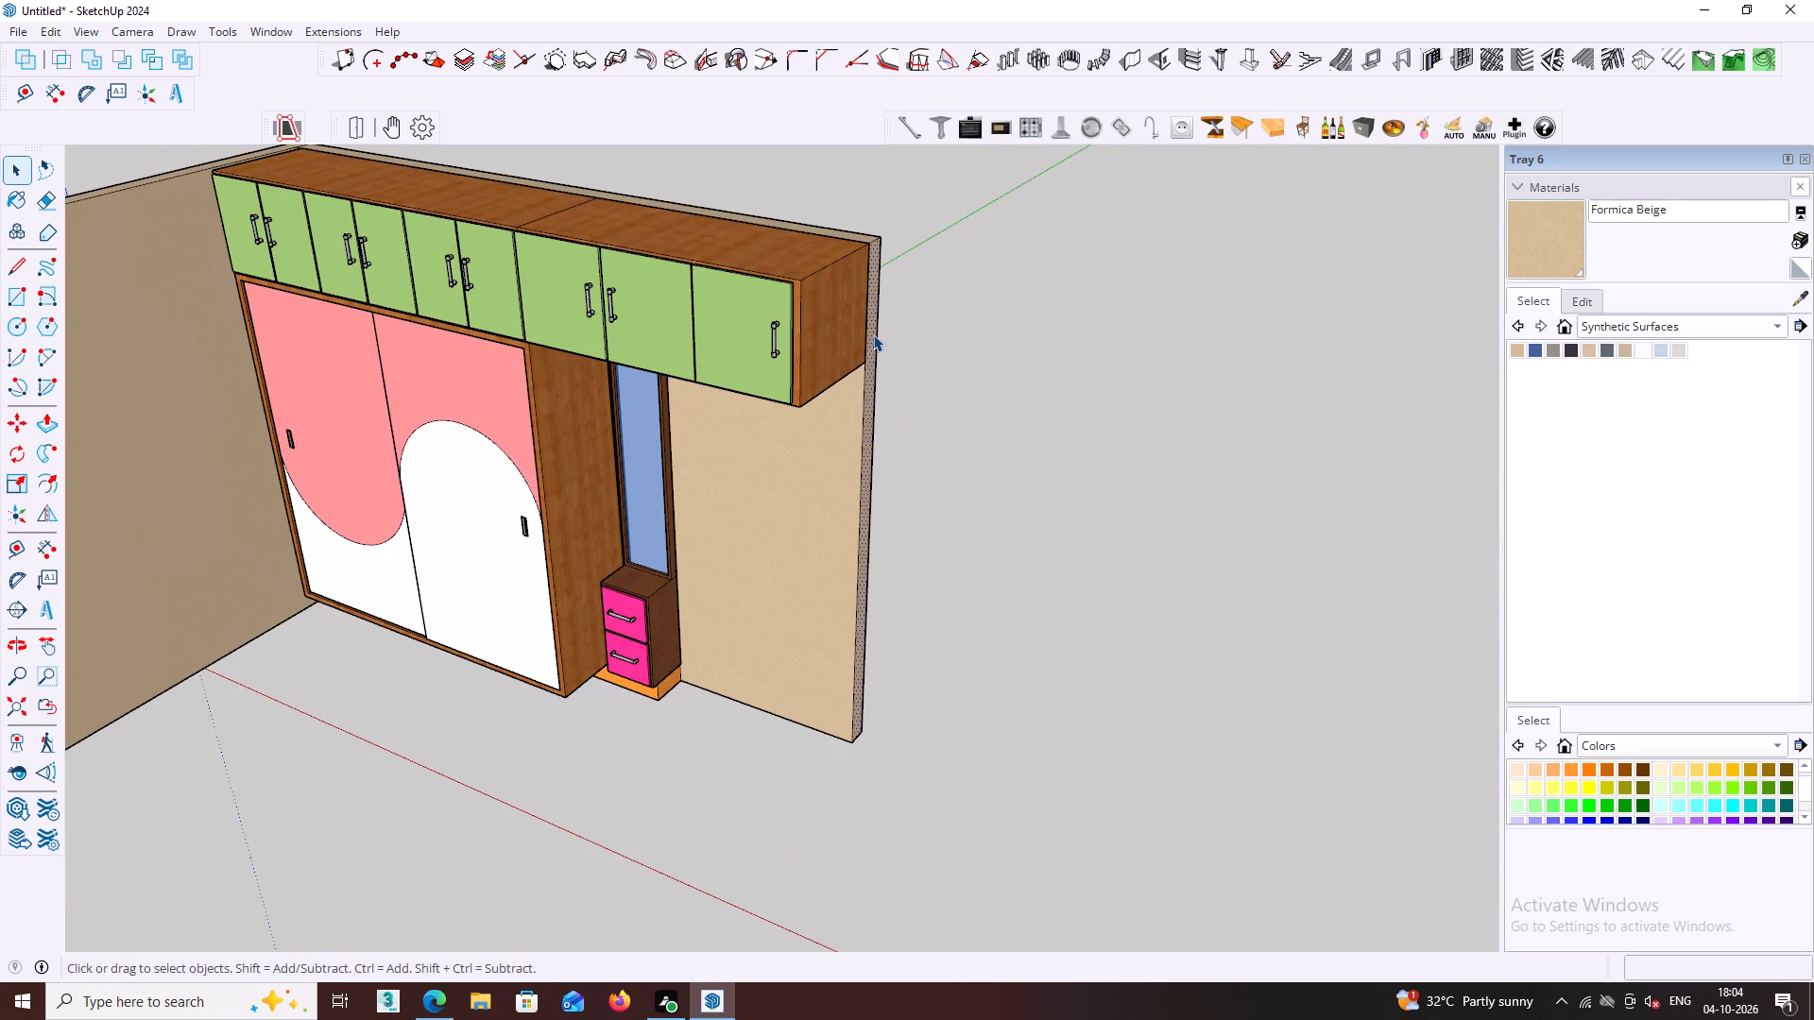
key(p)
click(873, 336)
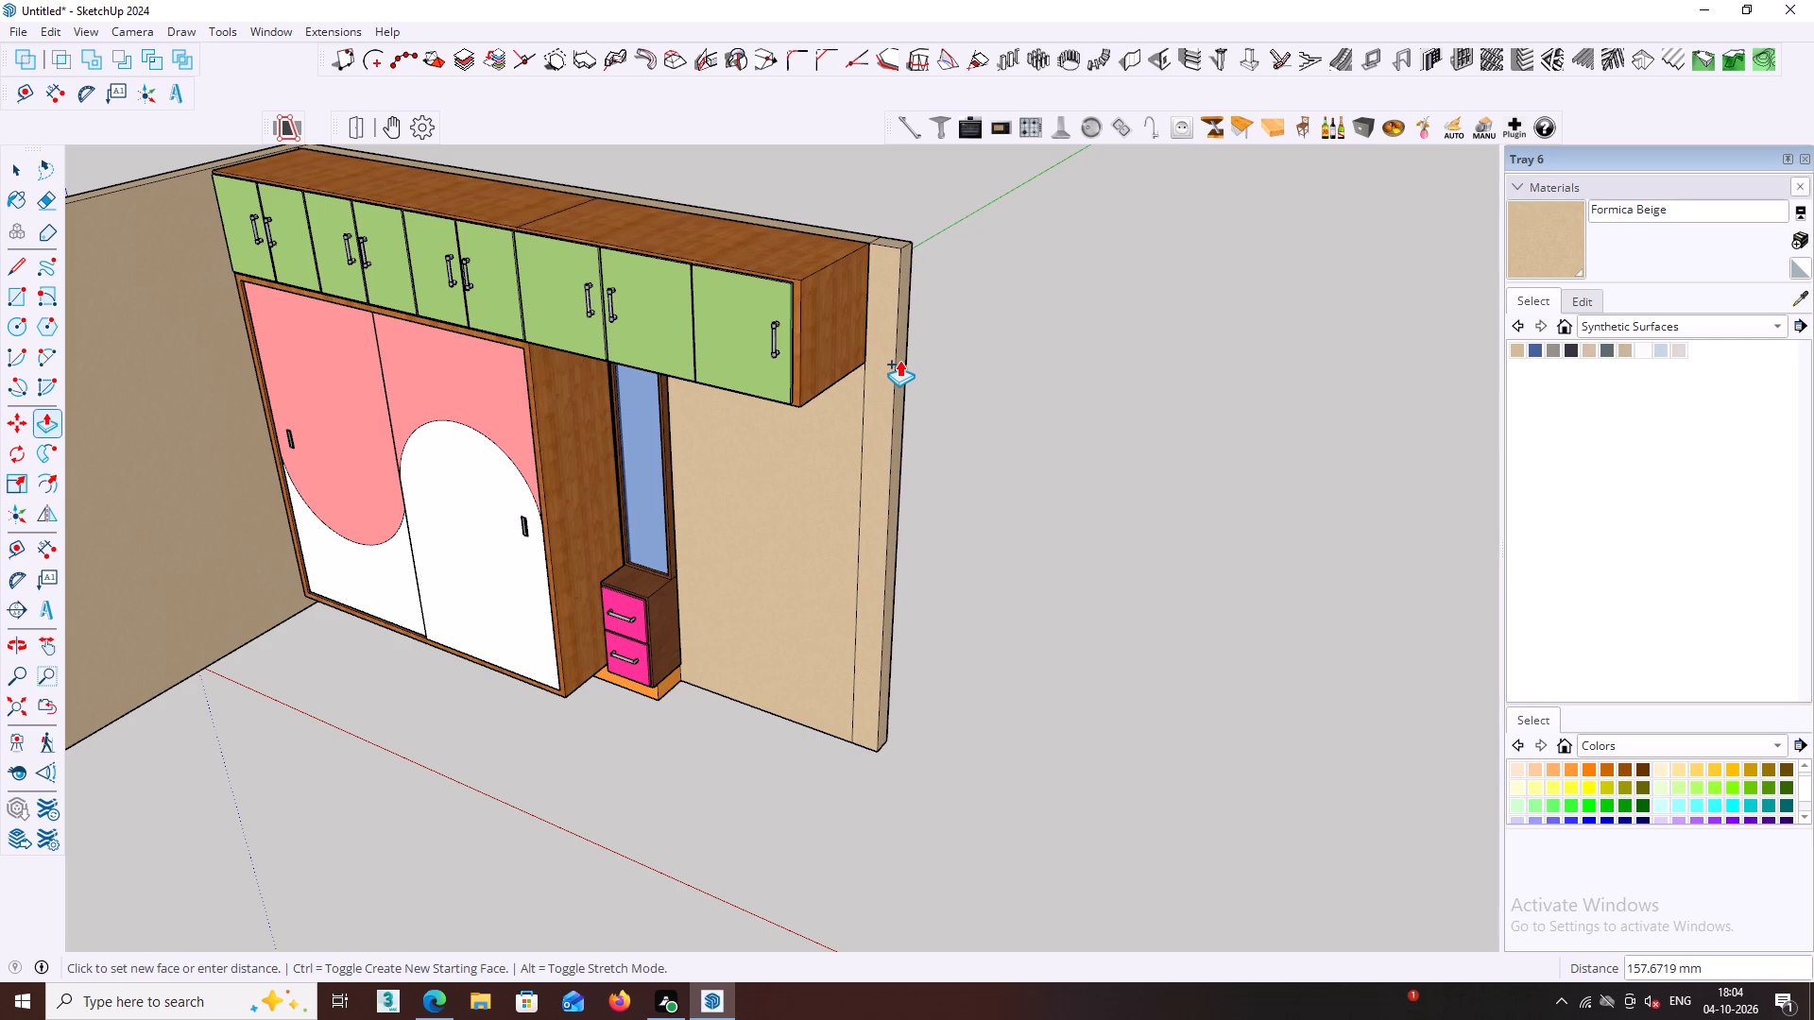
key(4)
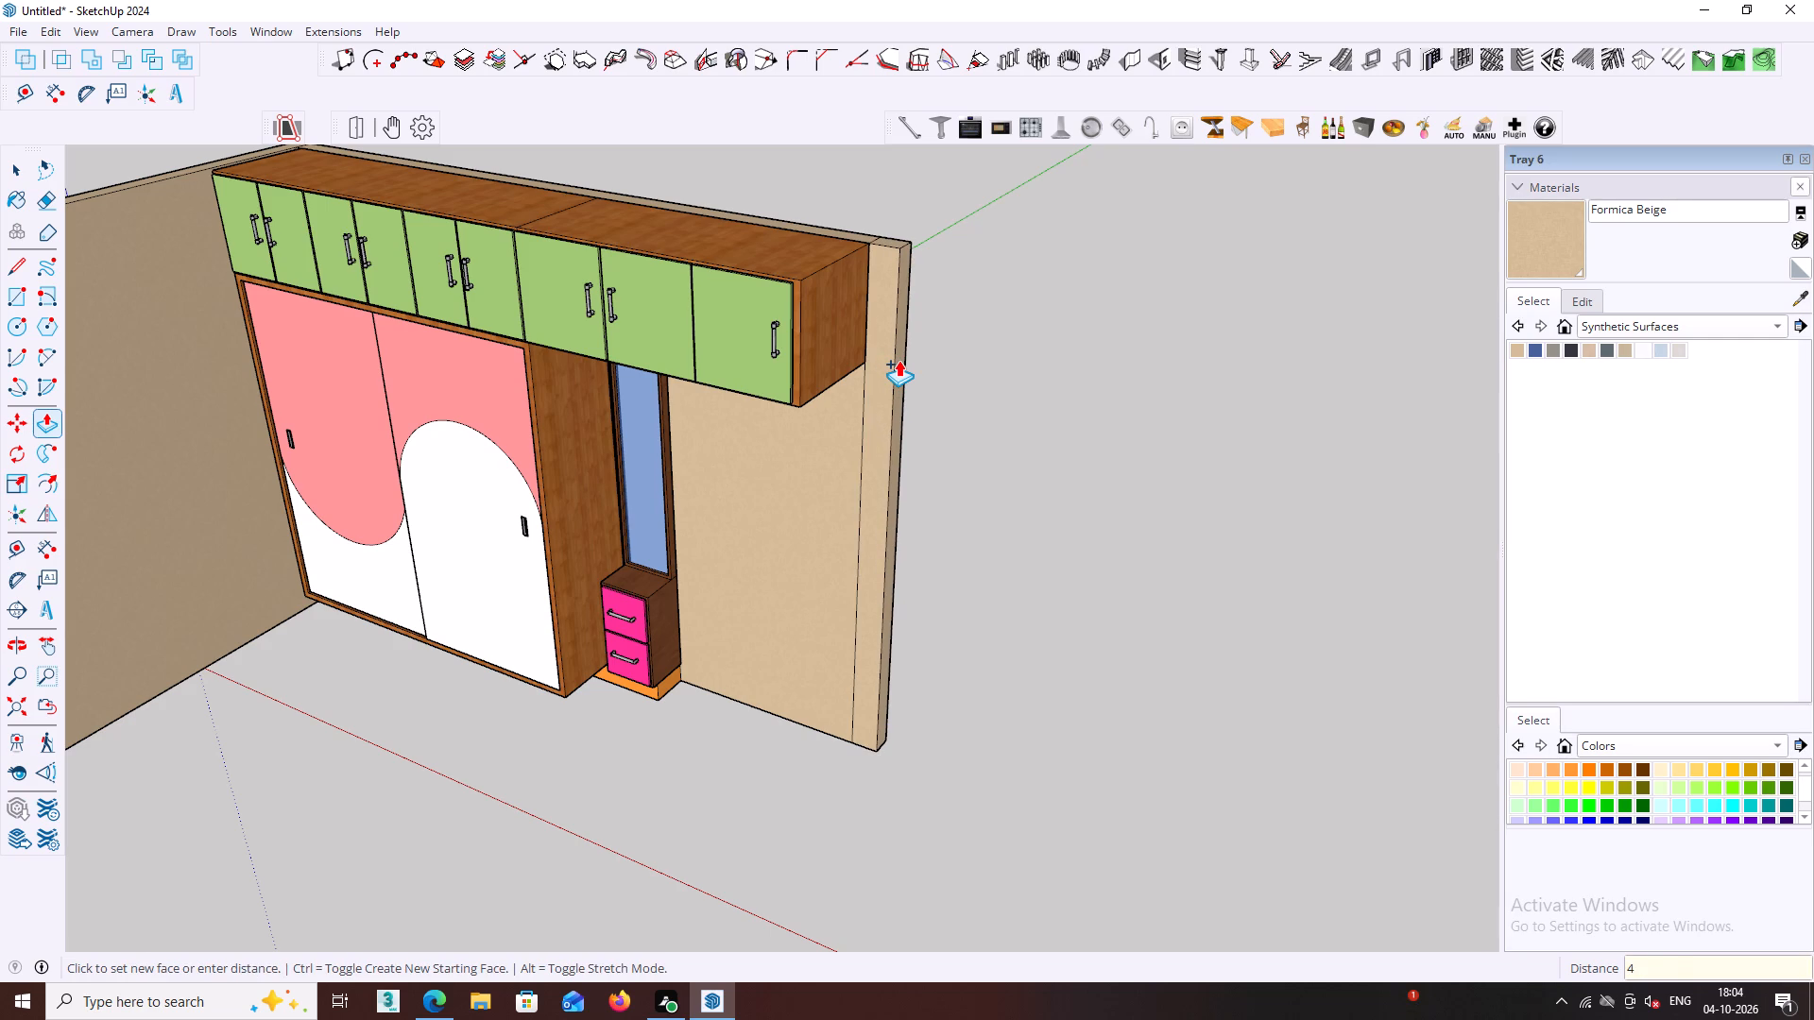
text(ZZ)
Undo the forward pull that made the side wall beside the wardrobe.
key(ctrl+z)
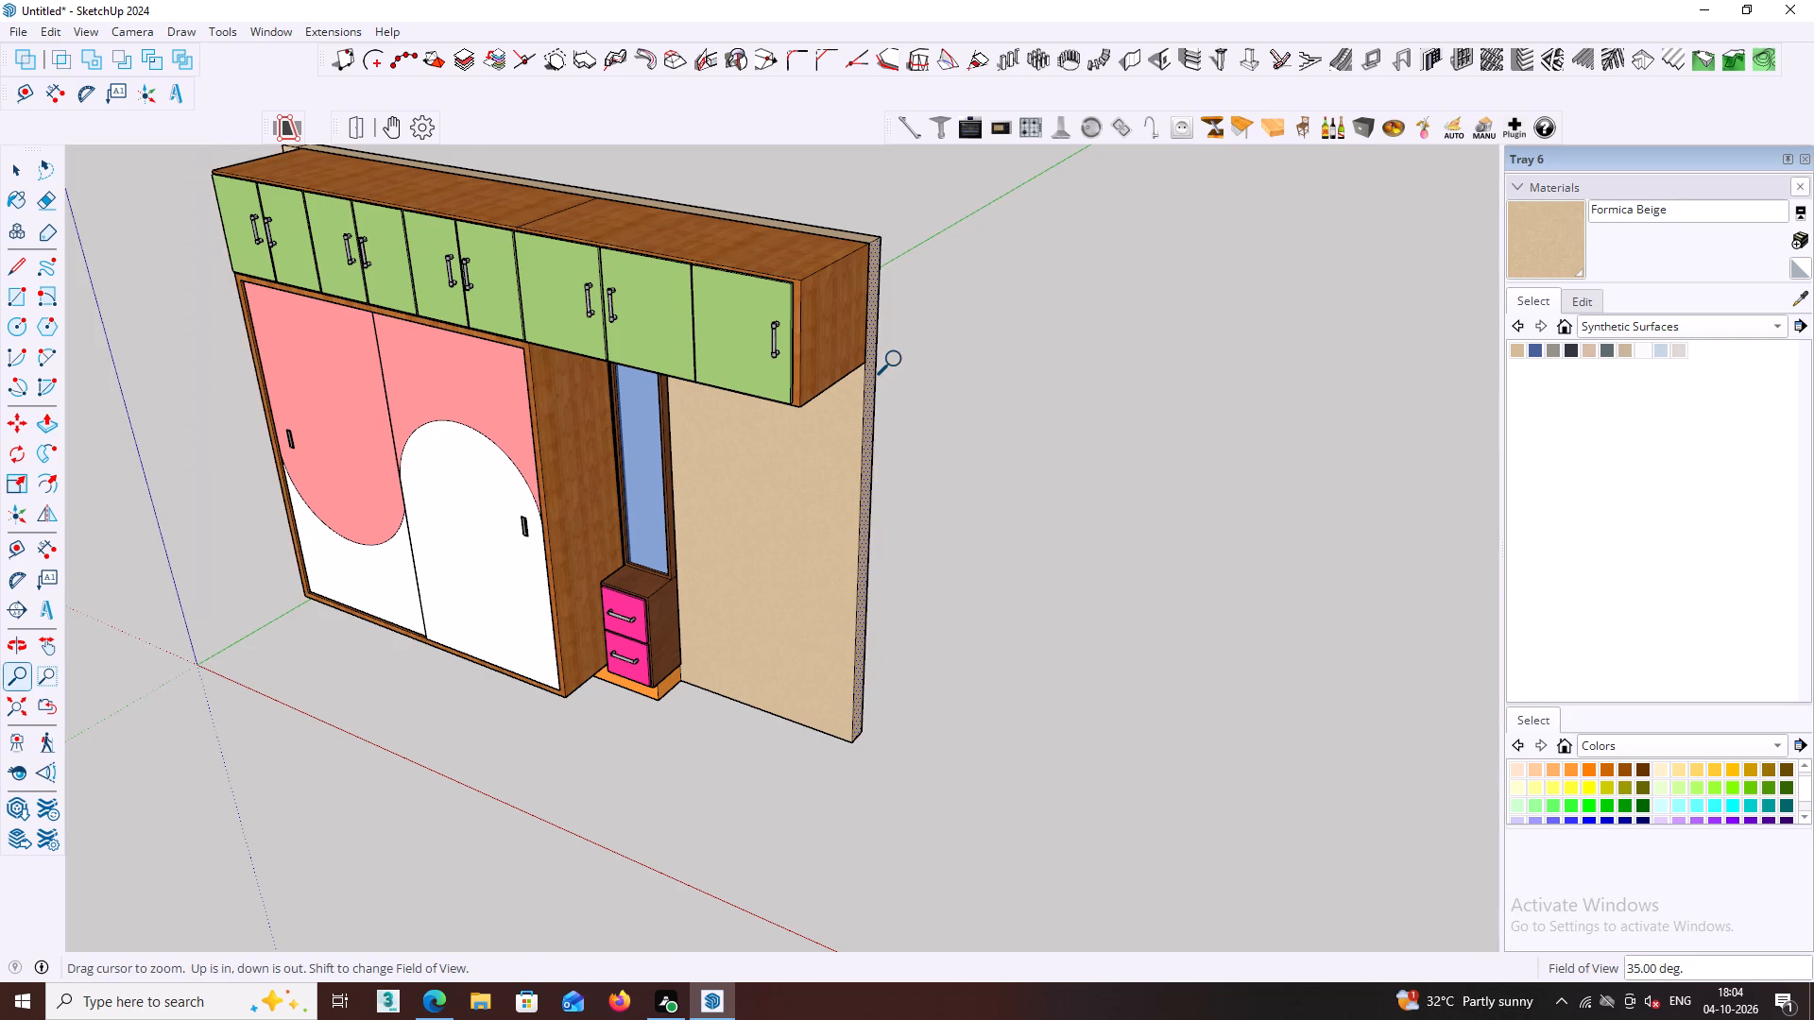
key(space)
Extend the wall panel's vertical end face on the drawer unit side outward by 50 mm with Push/Pull.
scroll(740, 373, up, 7)
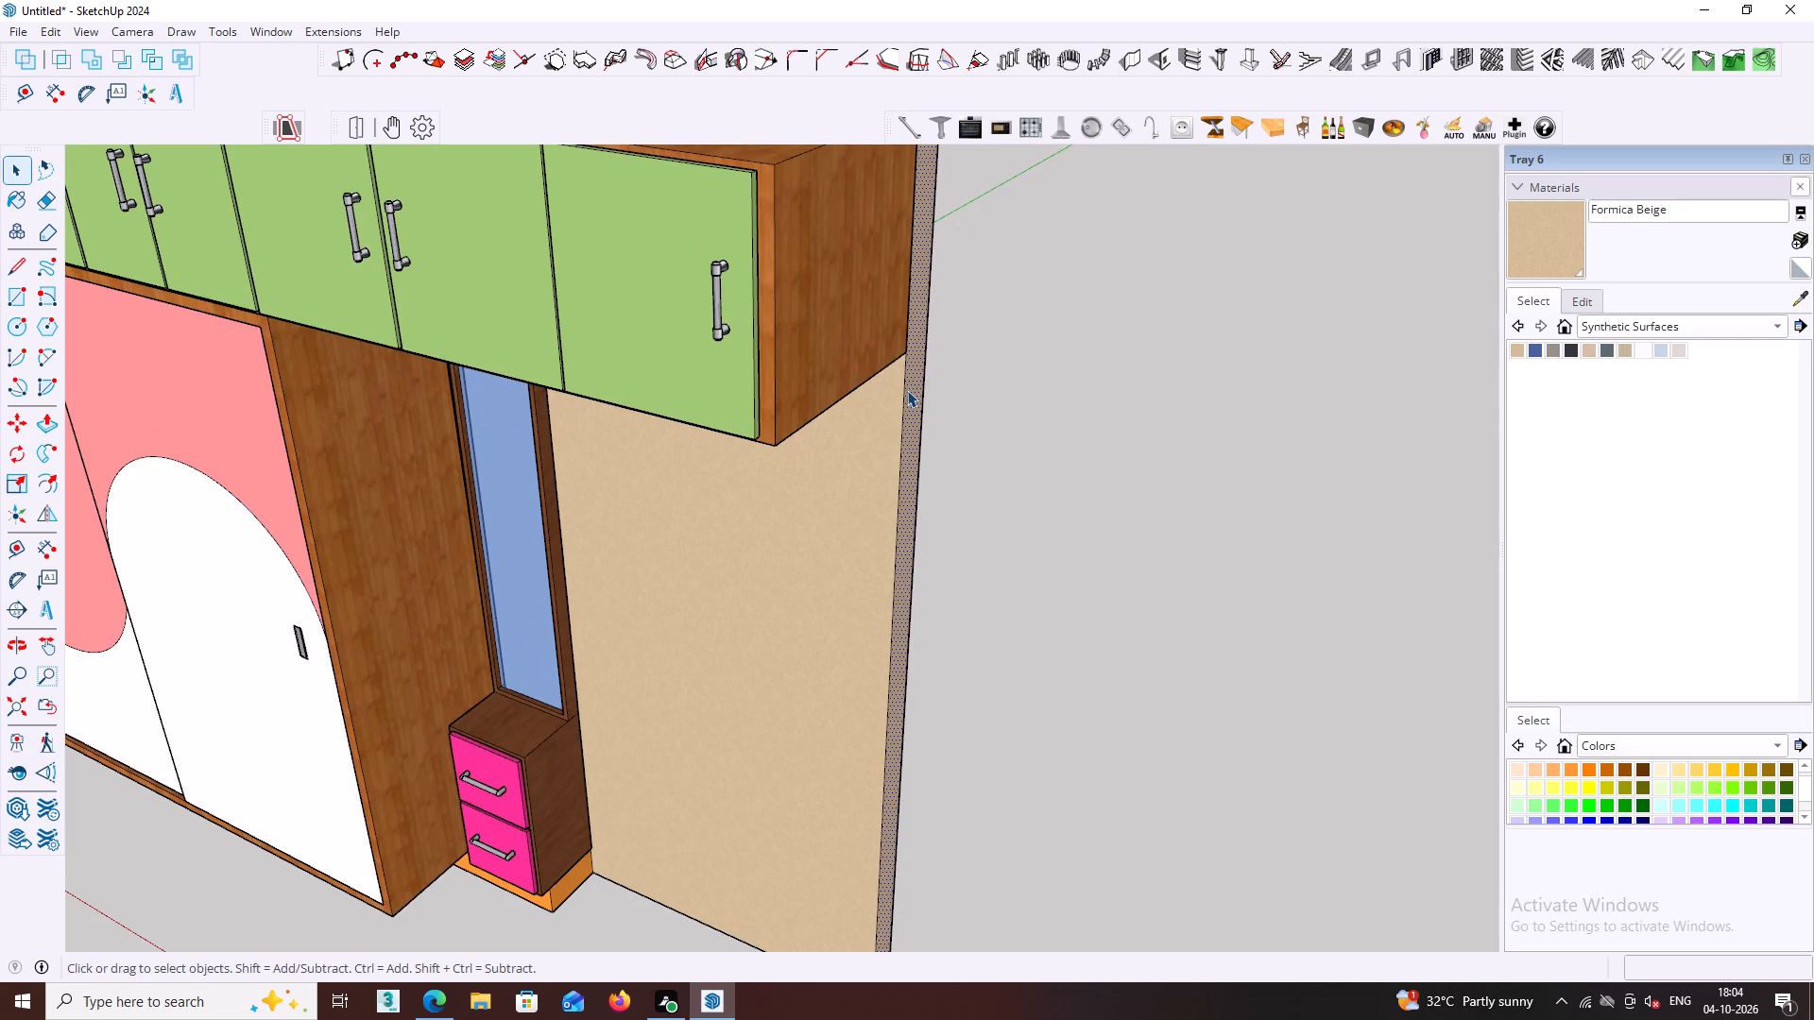
click(910, 394)
key(p)
click(910, 397)
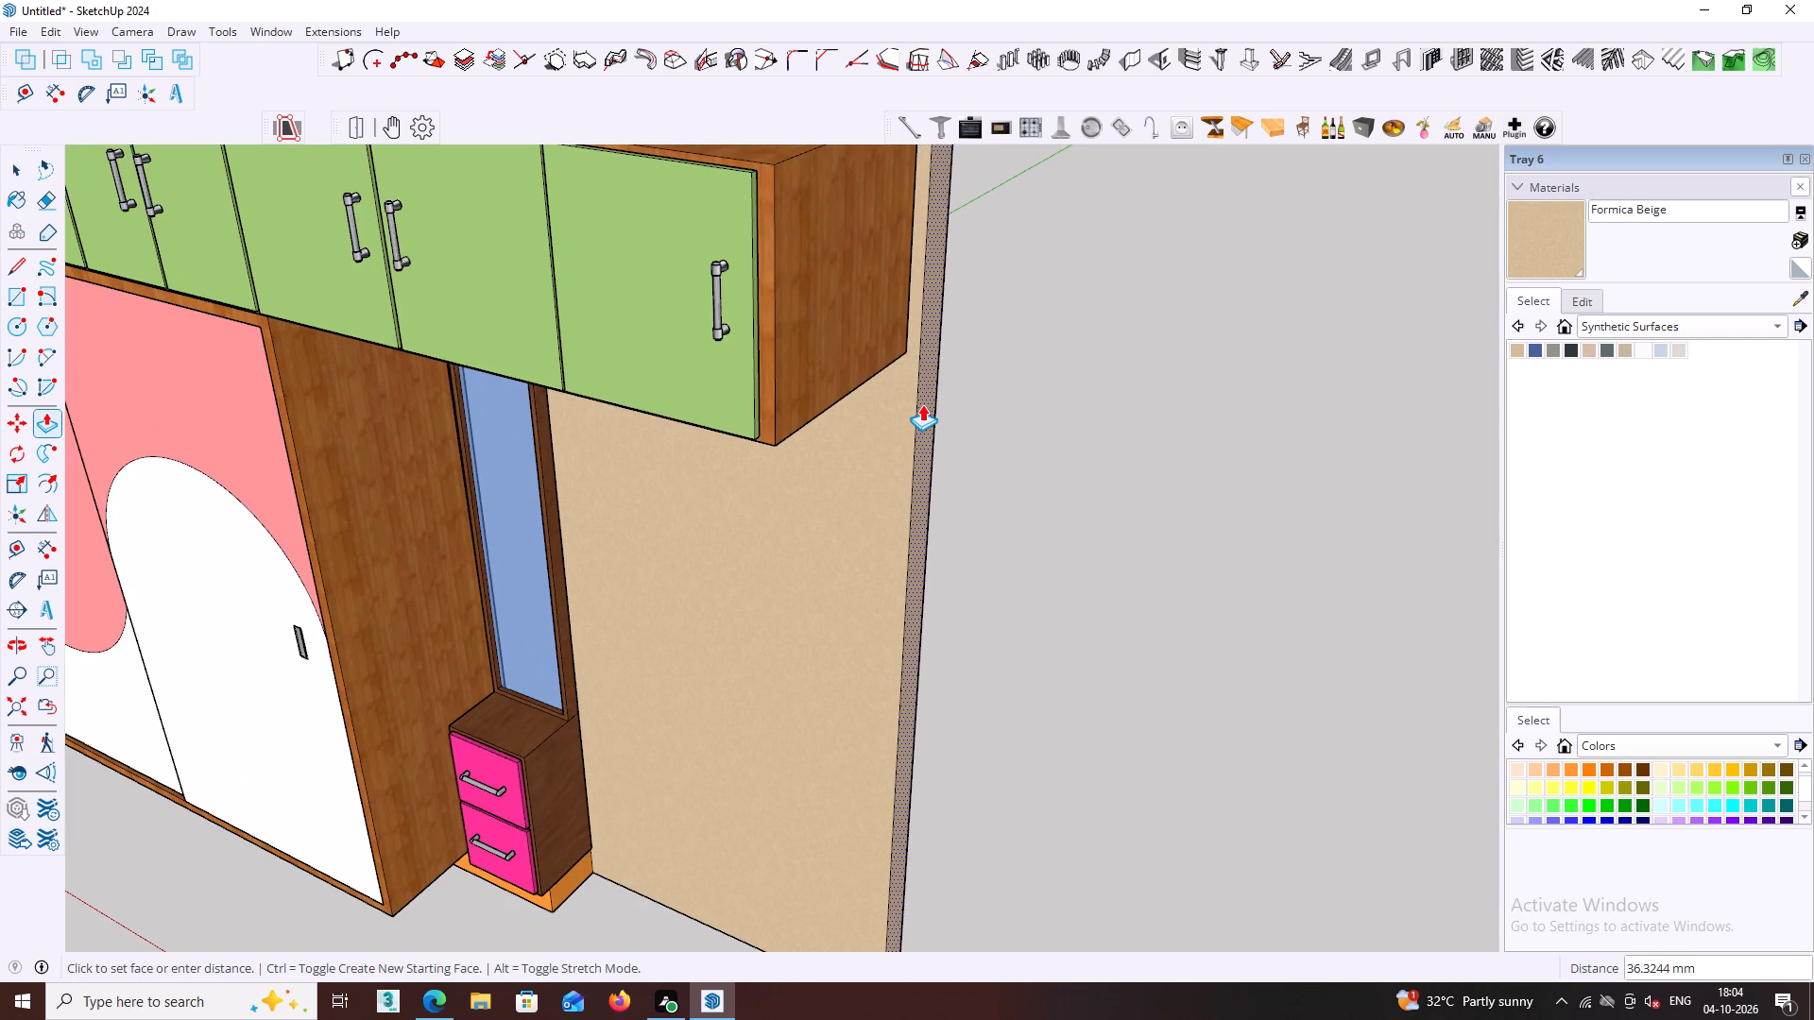
text(50)
key(Return)
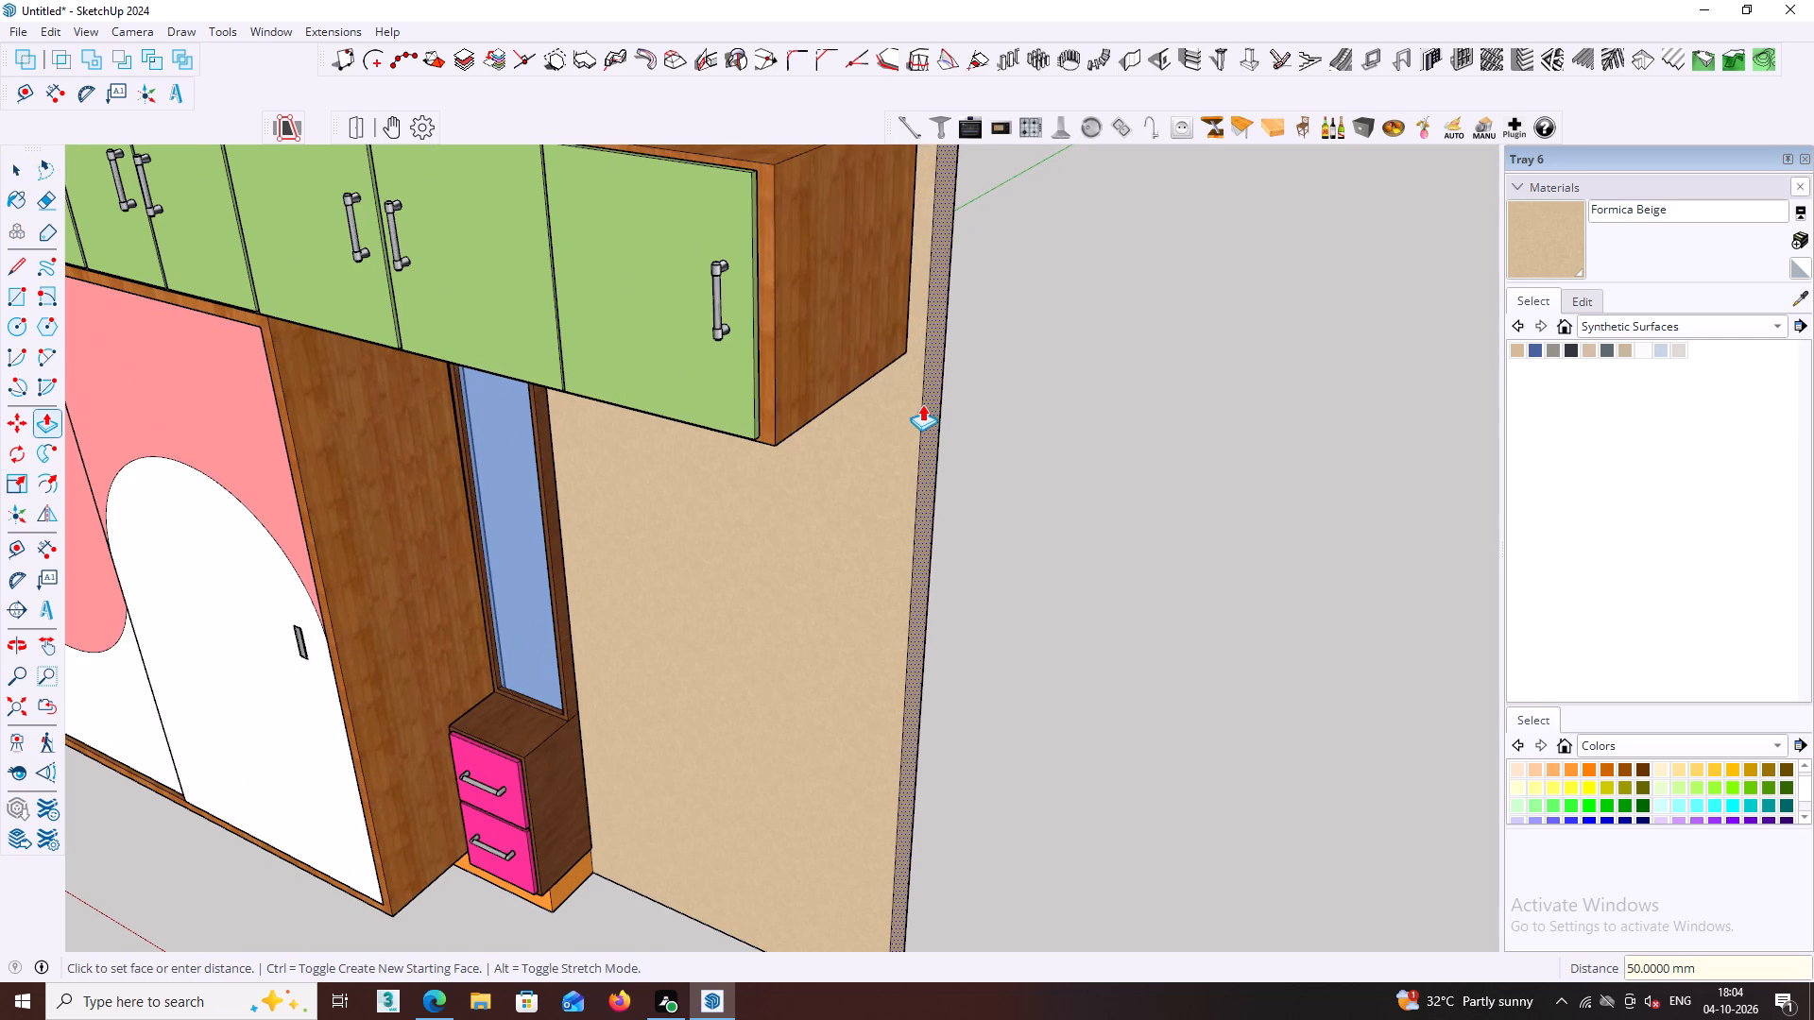
key(space)
Examine the extended drawer-side end of the wall panel and its top edge behind the overhead cabinets.
scroll(922, 409, down, 5)
middle_drag(946, 448, 950, 435)
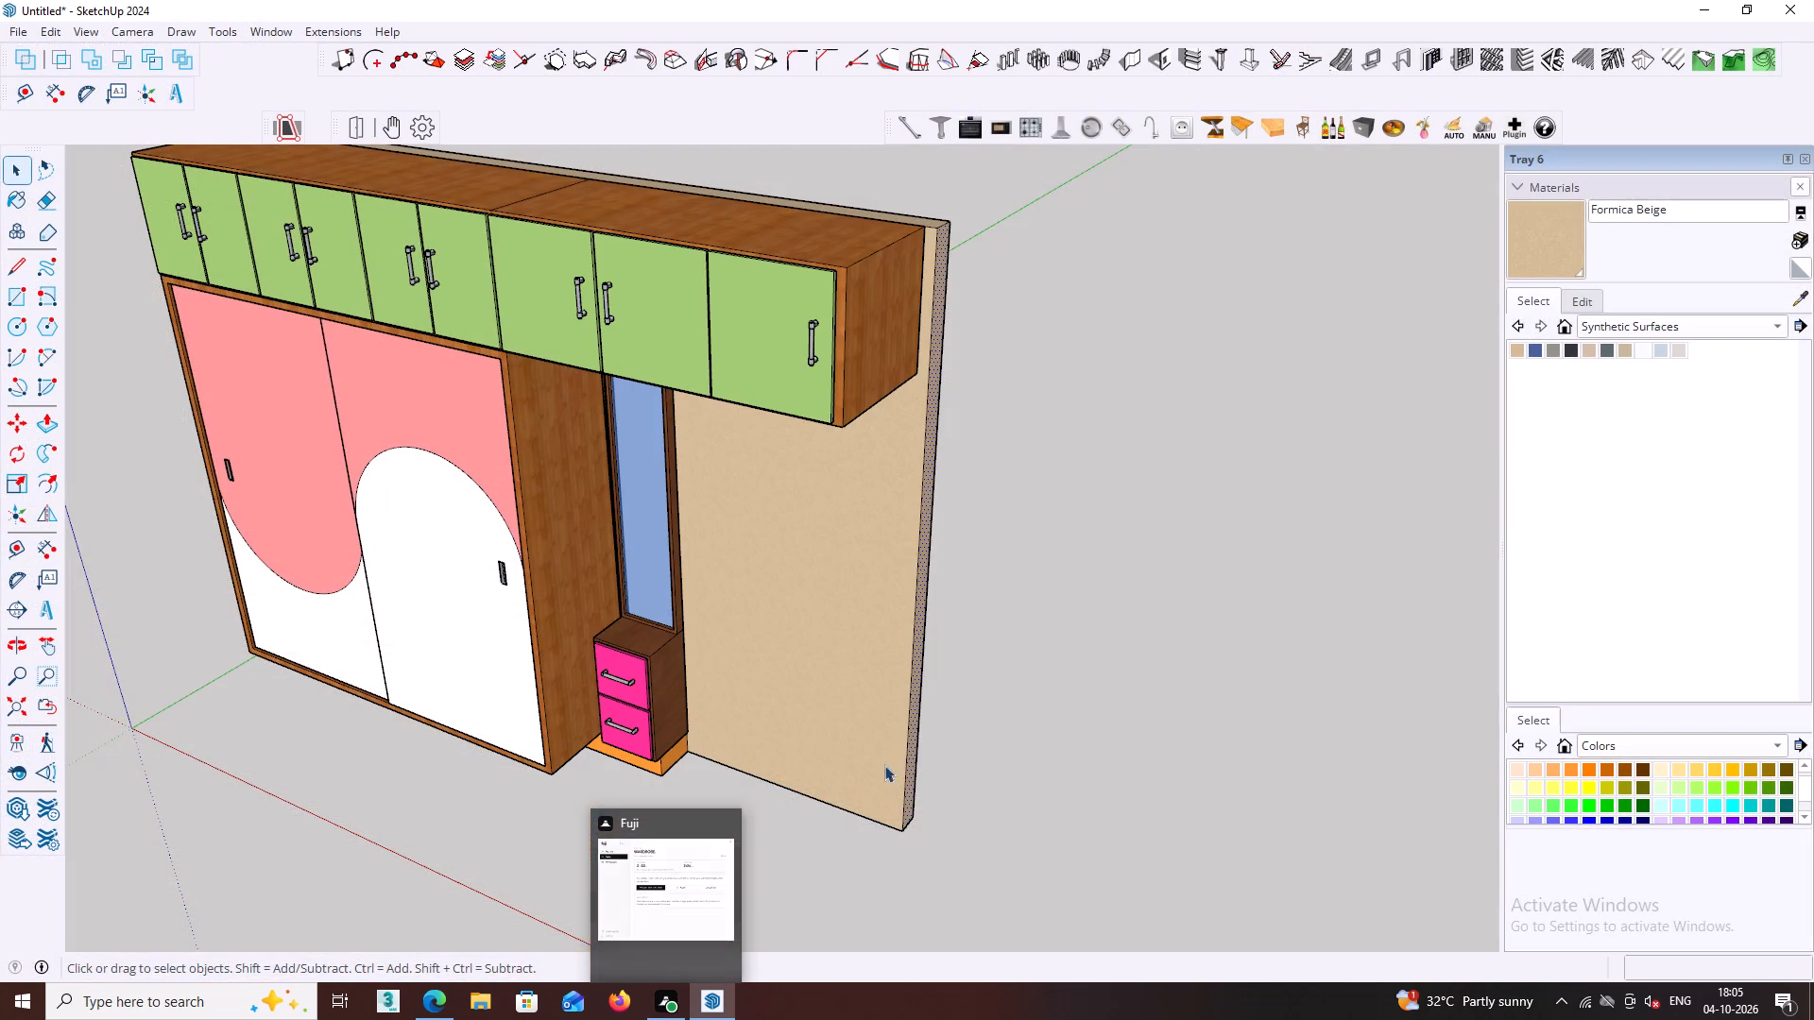
scroll(1005, 698, down, 1)
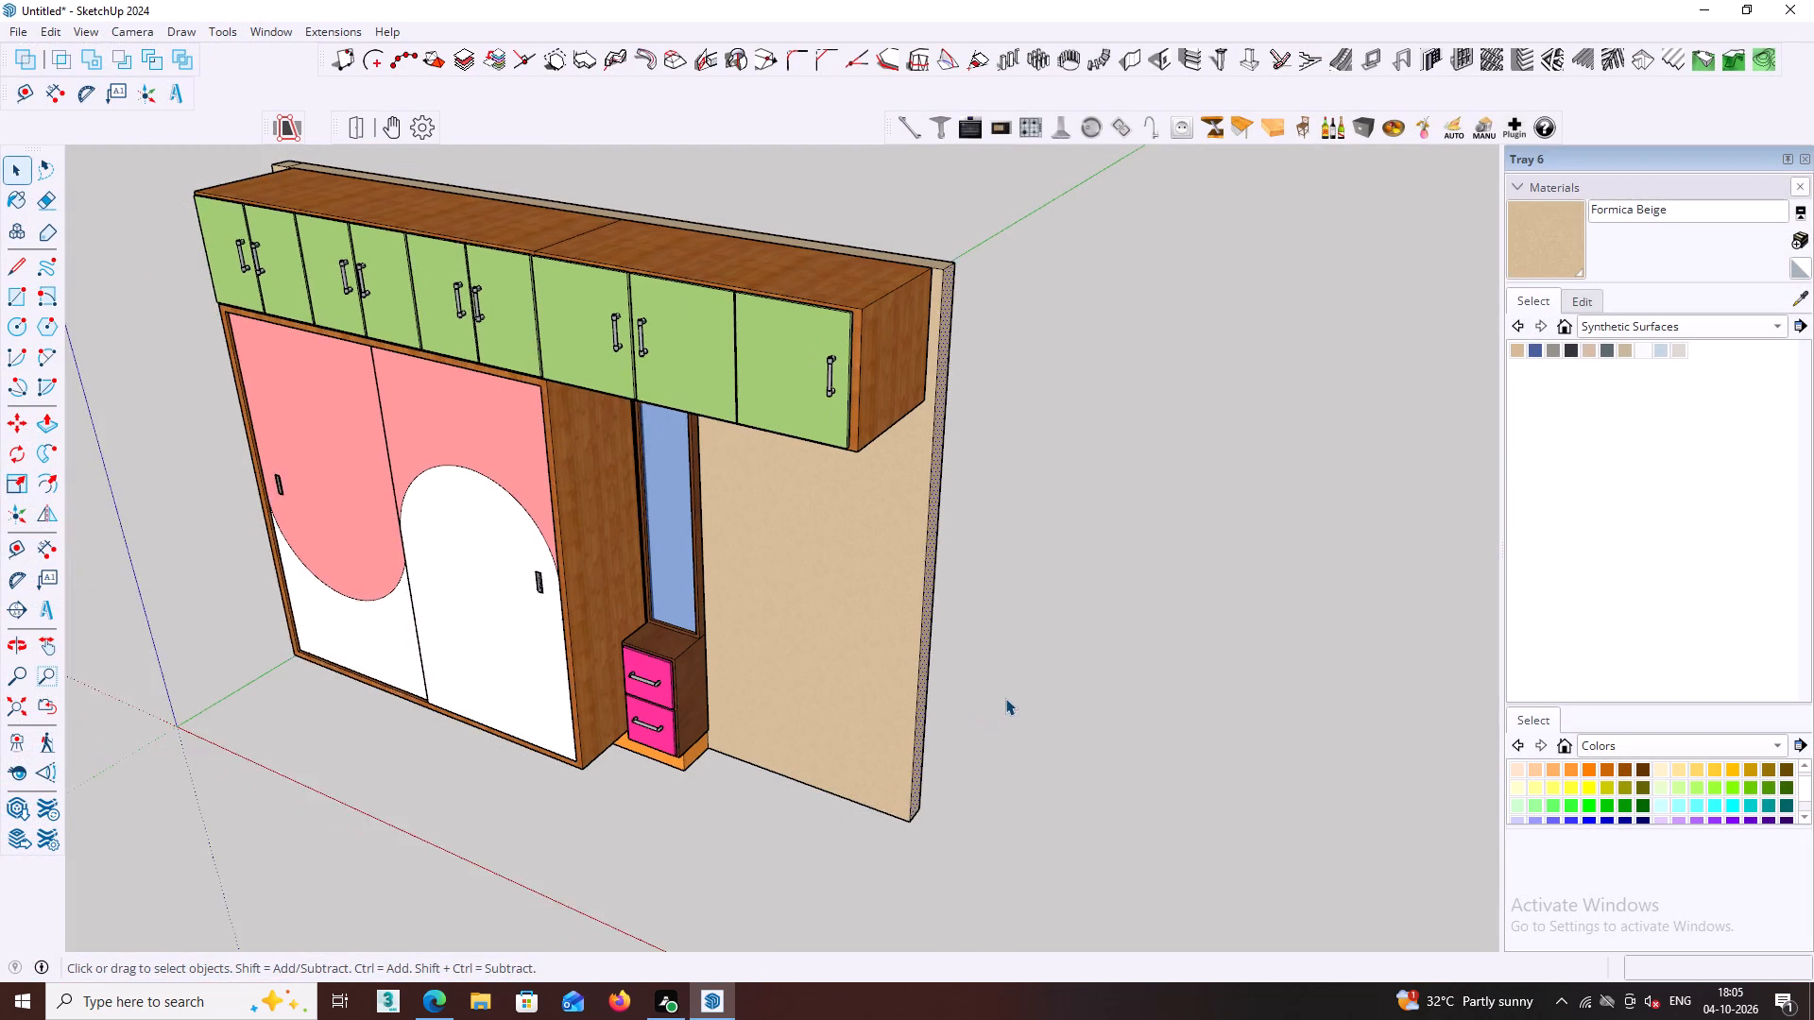
scroll(1005, 698, down, 1)
middle_drag(961, 519, 862, 513)
scroll(882, 361, up, 4)
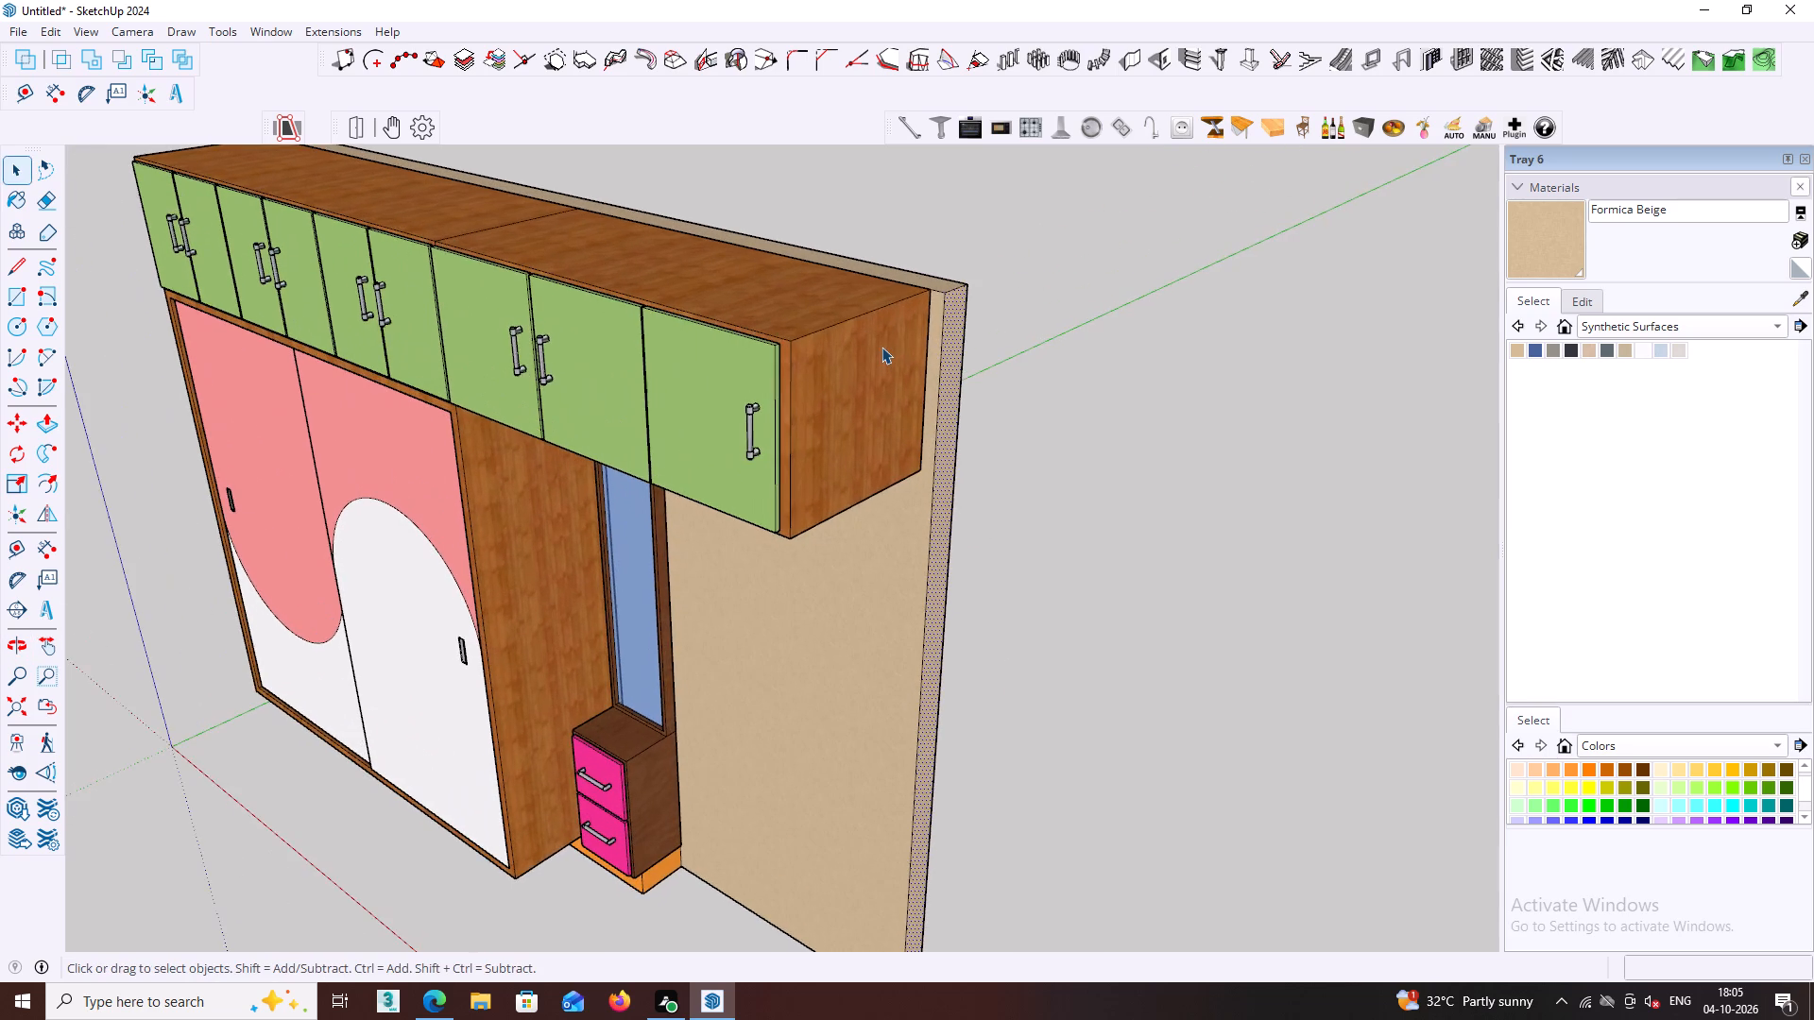
middle_drag(887, 330, 930, 388)
scroll(924, 310, up, 3)
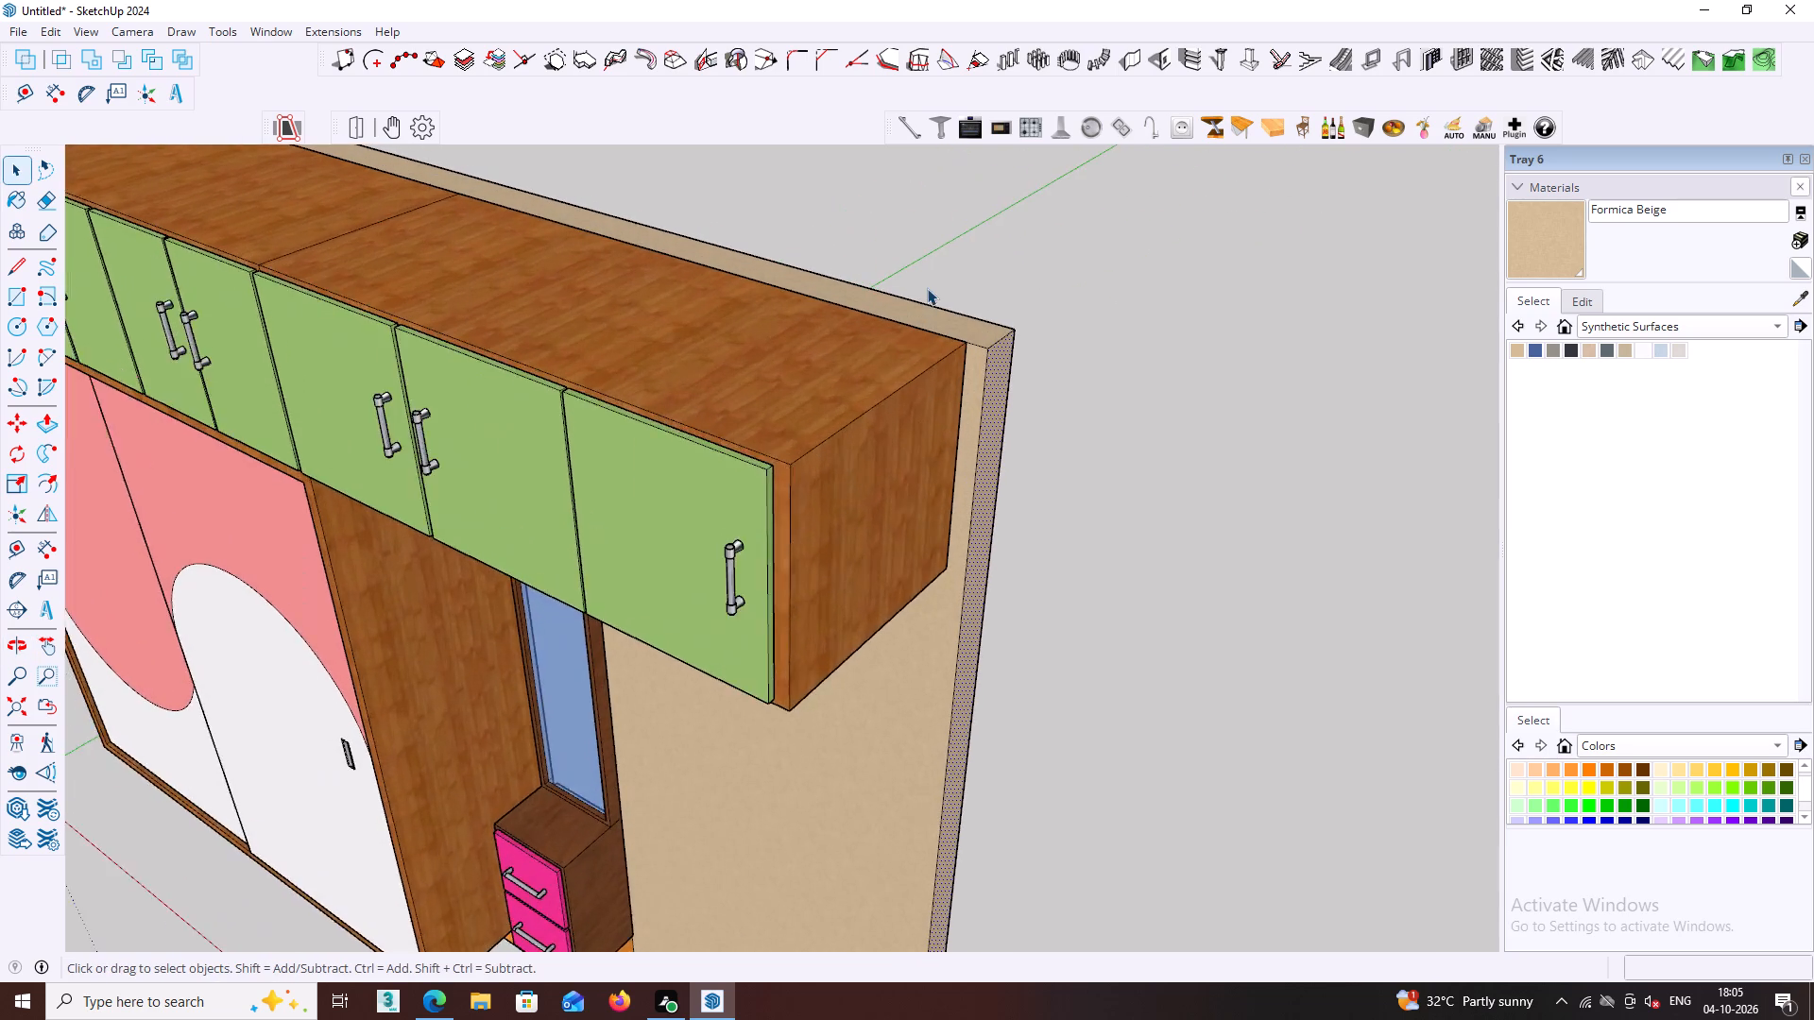
scroll(927, 288, up, 18)
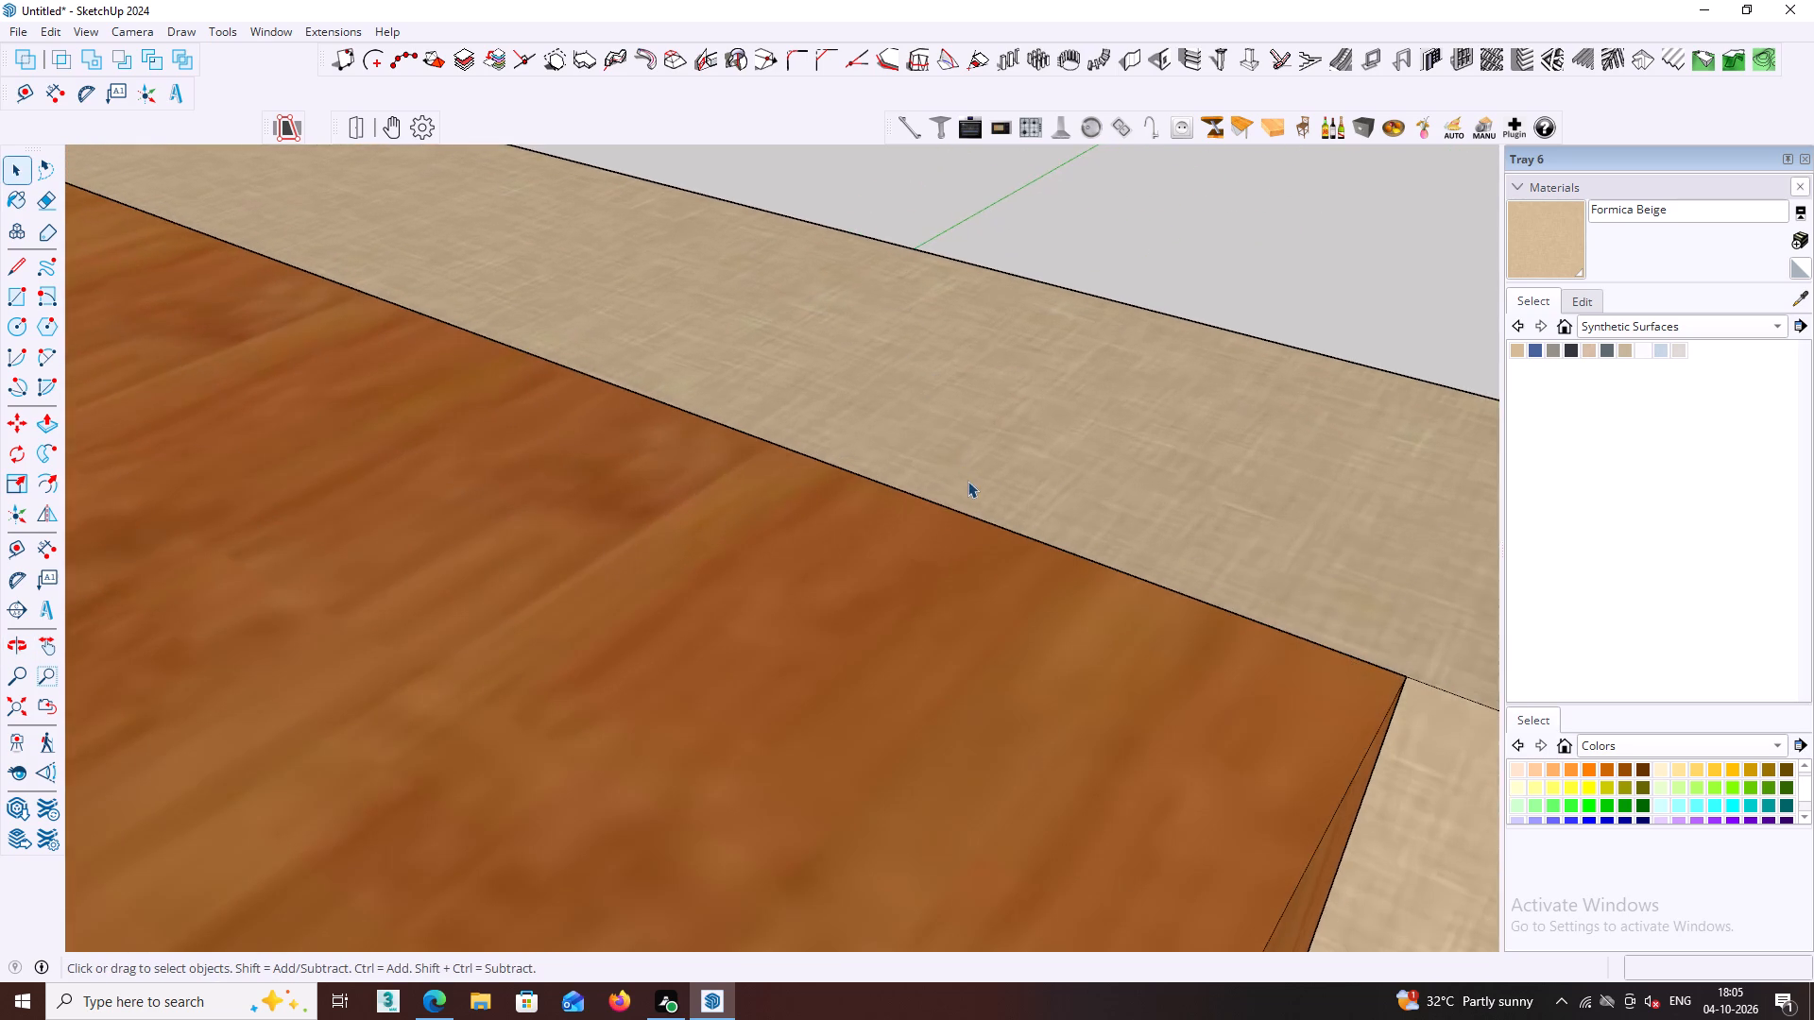
middle_drag(973, 489, 776, 275)
scroll(896, 368, down, 10)
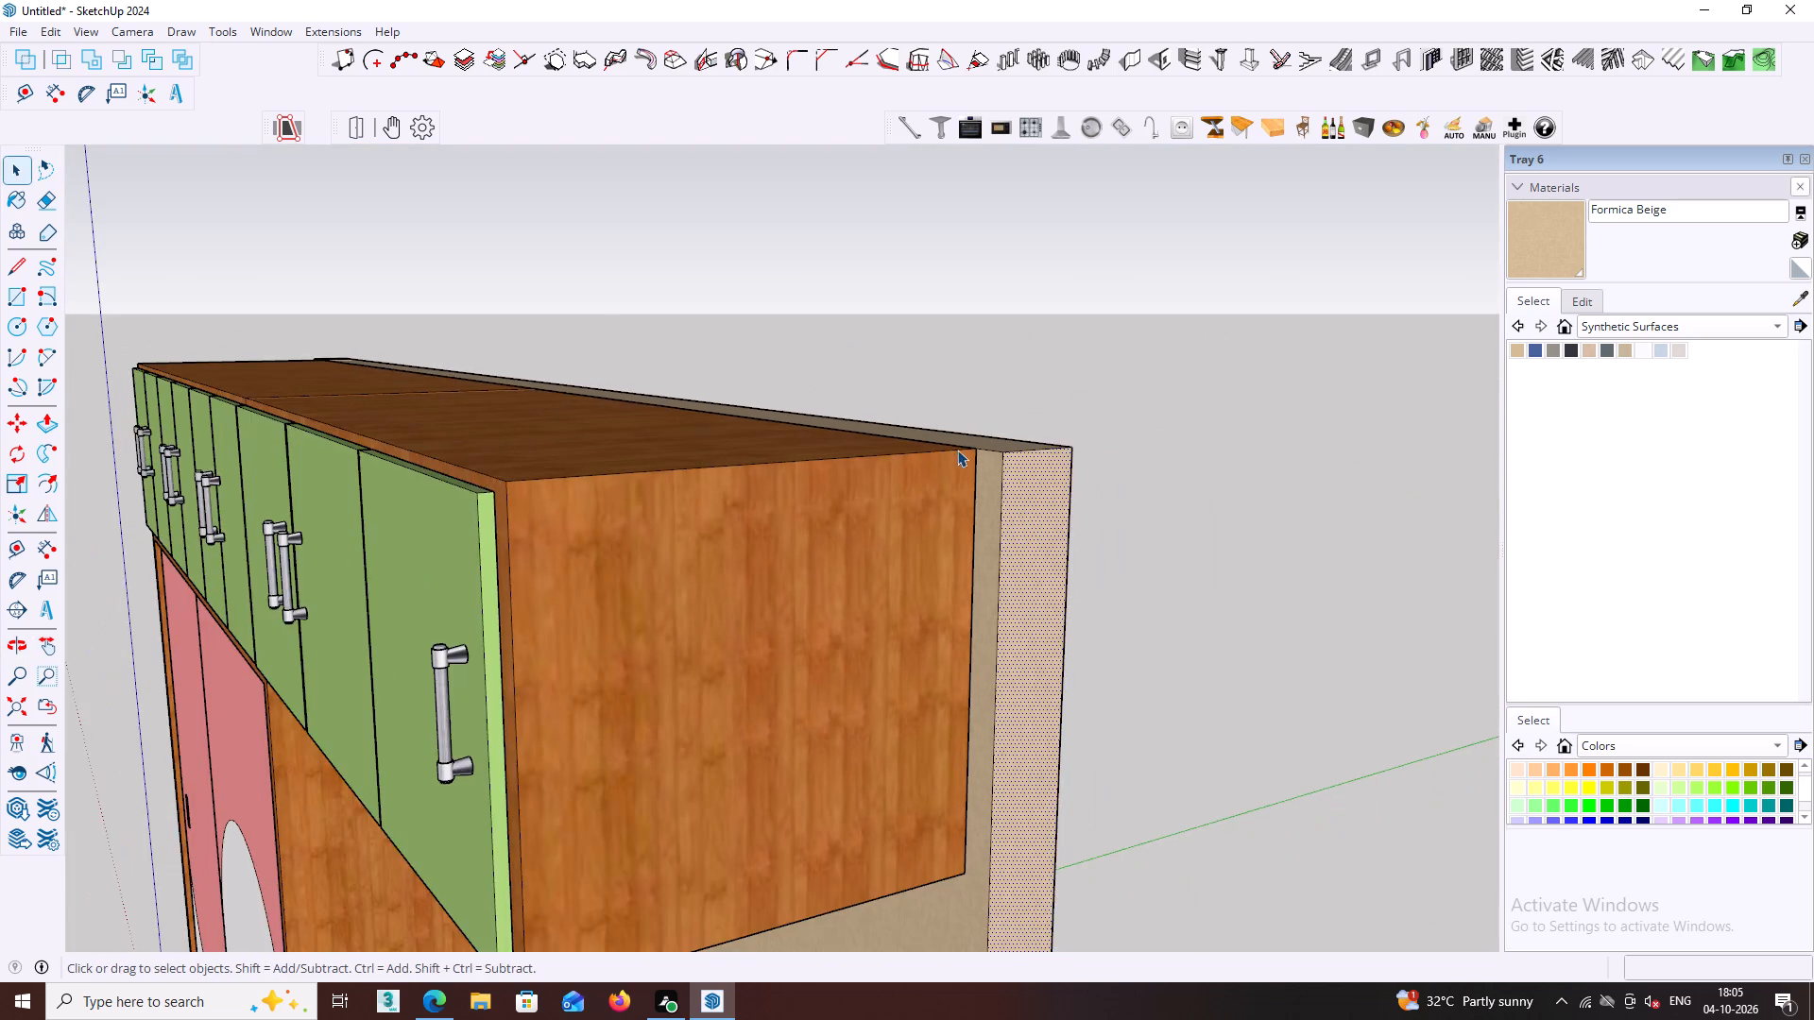
Raise the long top face of the wall panel behind the overhead cabinets by 50 mm with Push/Pull.
middle_drag(960, 448, 952, 552)
scroll(951, 522, up, 1)
click(949, 533)
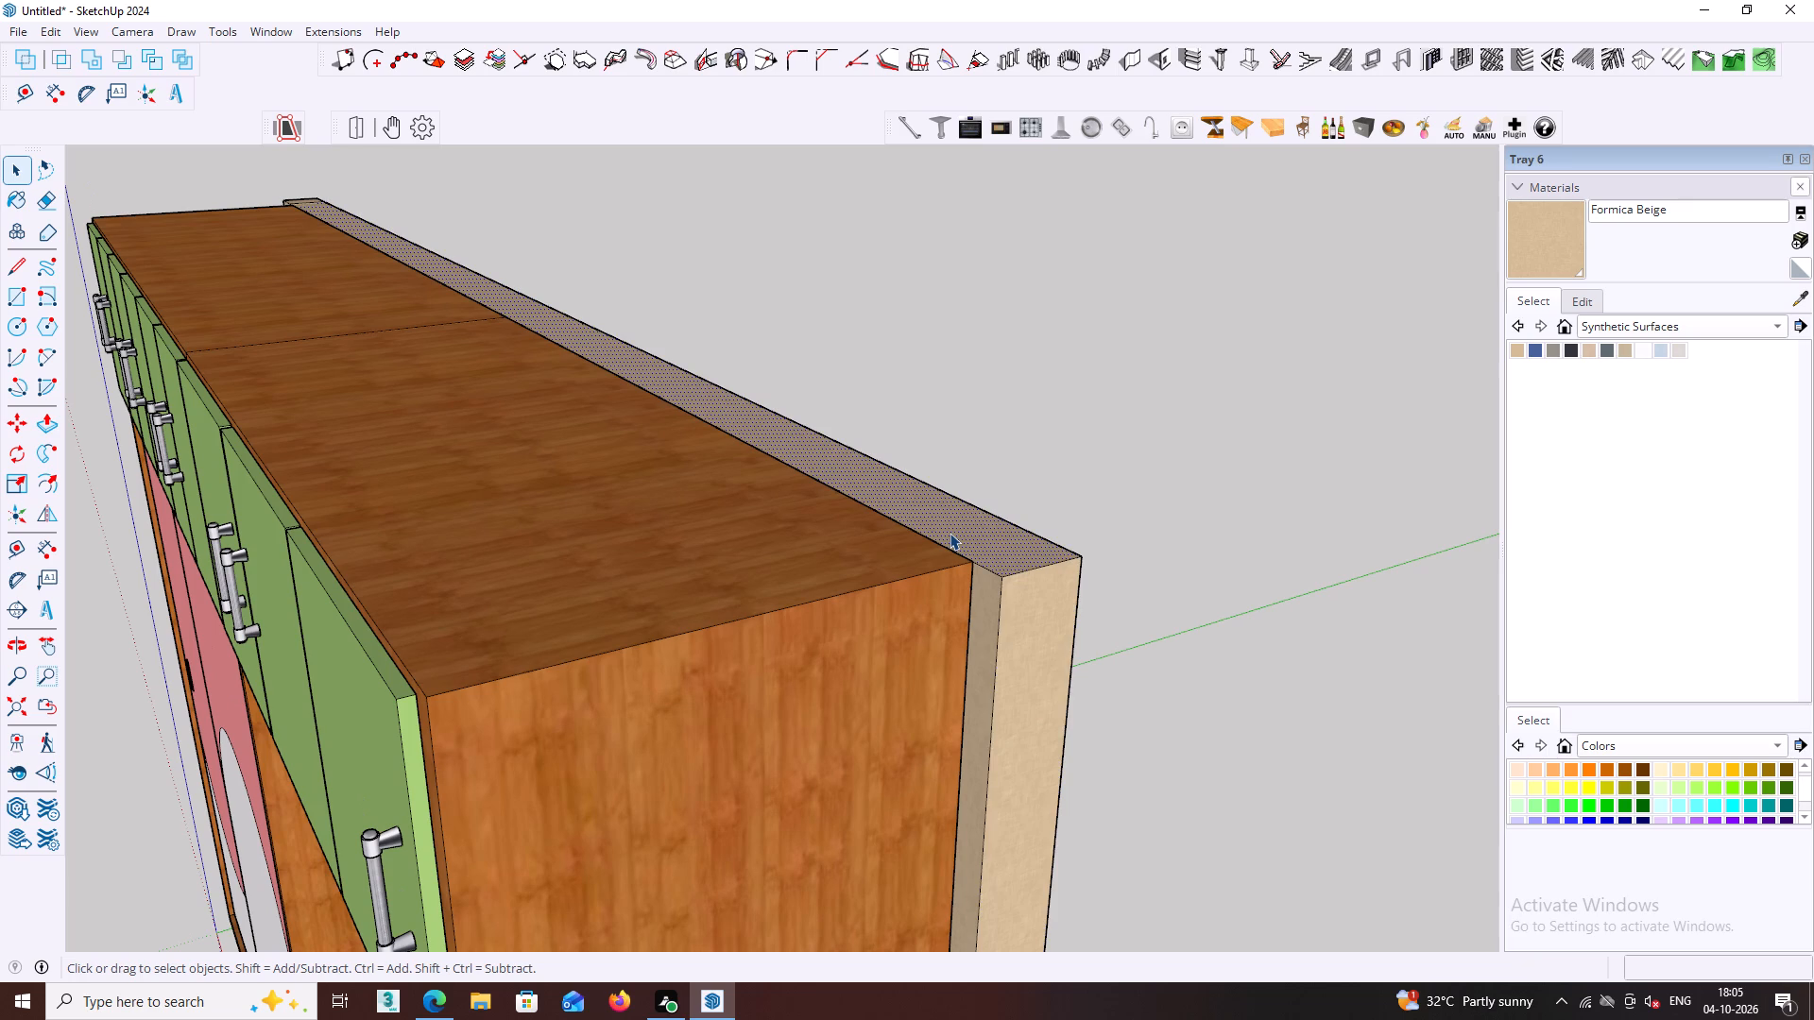
key(p)
click(950, 529)
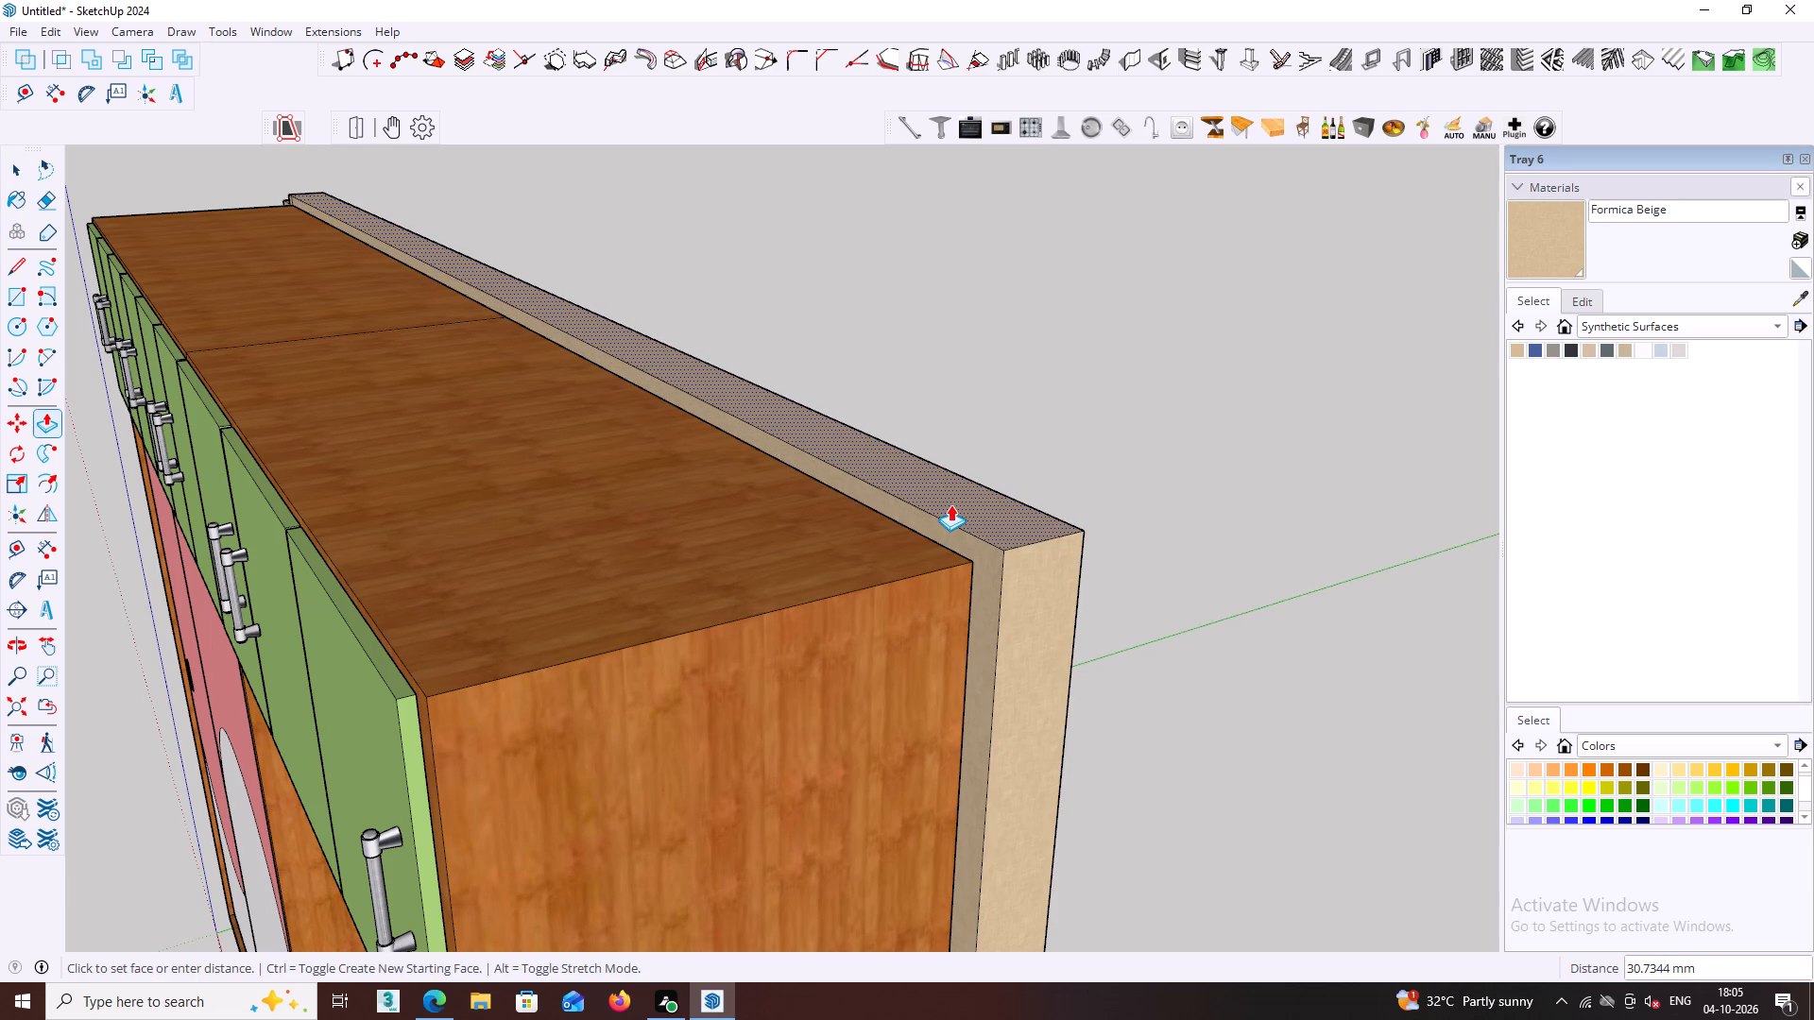
text(50)
key(Return)
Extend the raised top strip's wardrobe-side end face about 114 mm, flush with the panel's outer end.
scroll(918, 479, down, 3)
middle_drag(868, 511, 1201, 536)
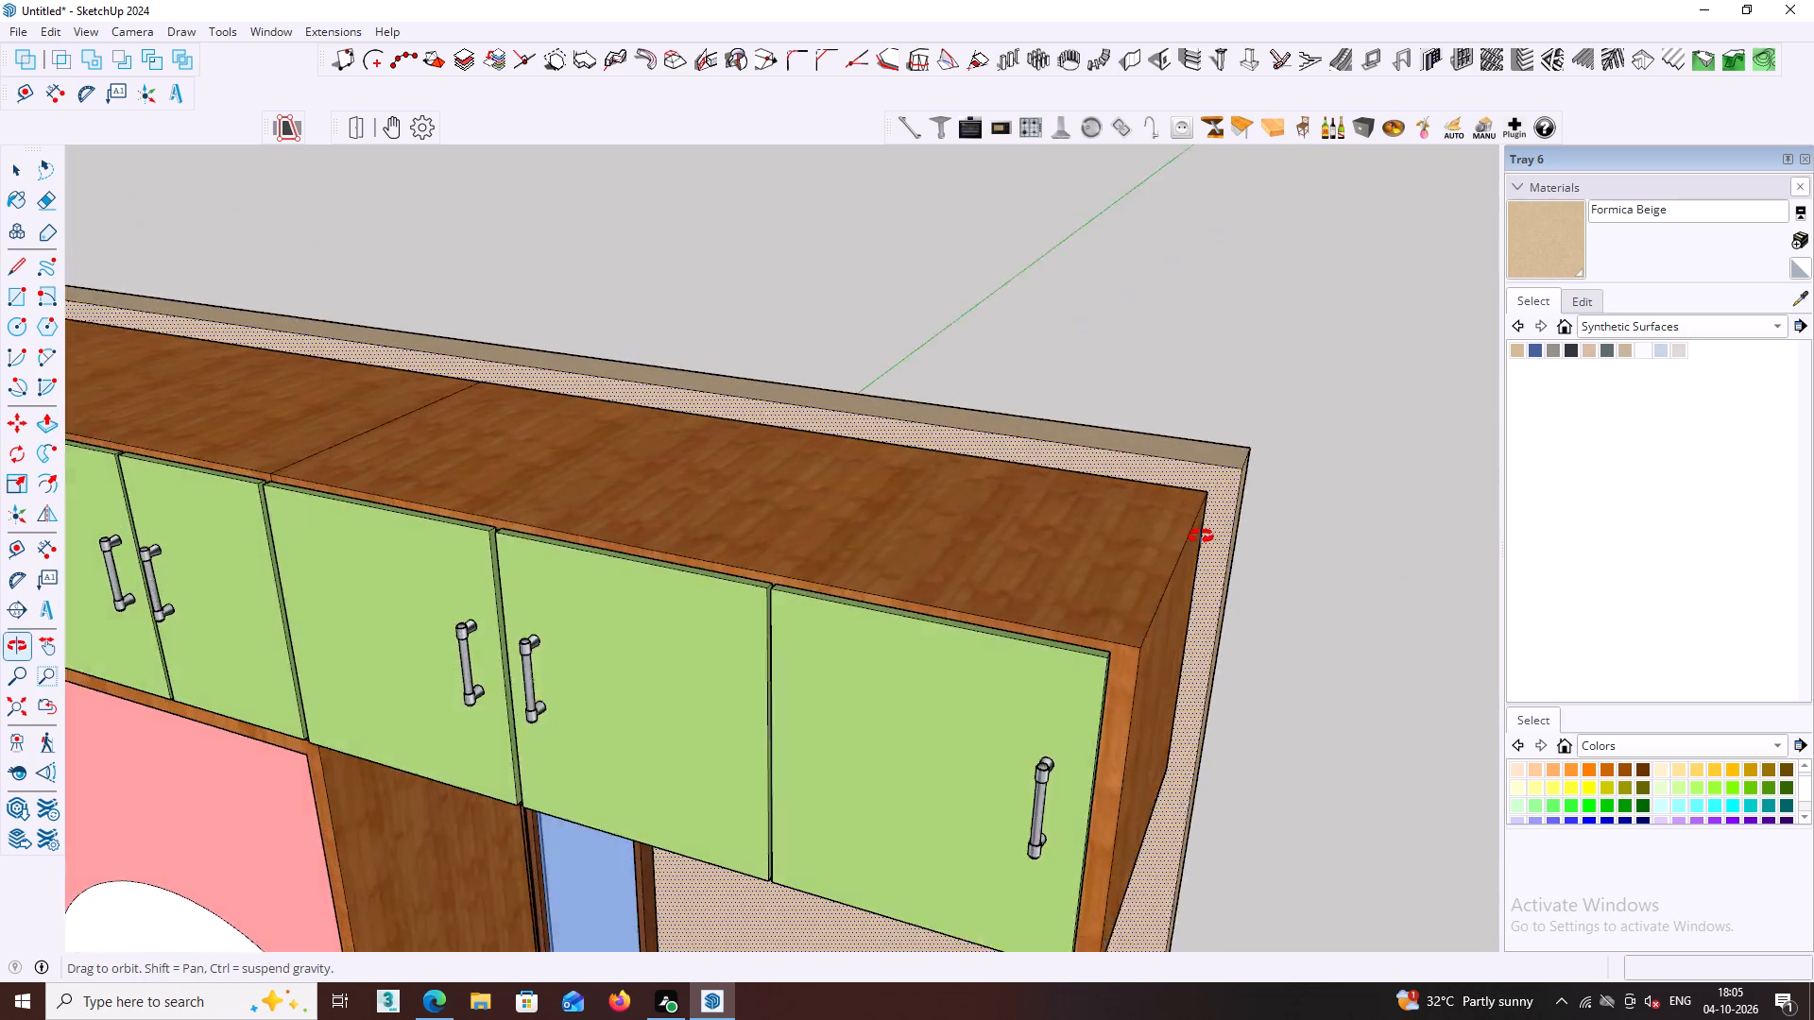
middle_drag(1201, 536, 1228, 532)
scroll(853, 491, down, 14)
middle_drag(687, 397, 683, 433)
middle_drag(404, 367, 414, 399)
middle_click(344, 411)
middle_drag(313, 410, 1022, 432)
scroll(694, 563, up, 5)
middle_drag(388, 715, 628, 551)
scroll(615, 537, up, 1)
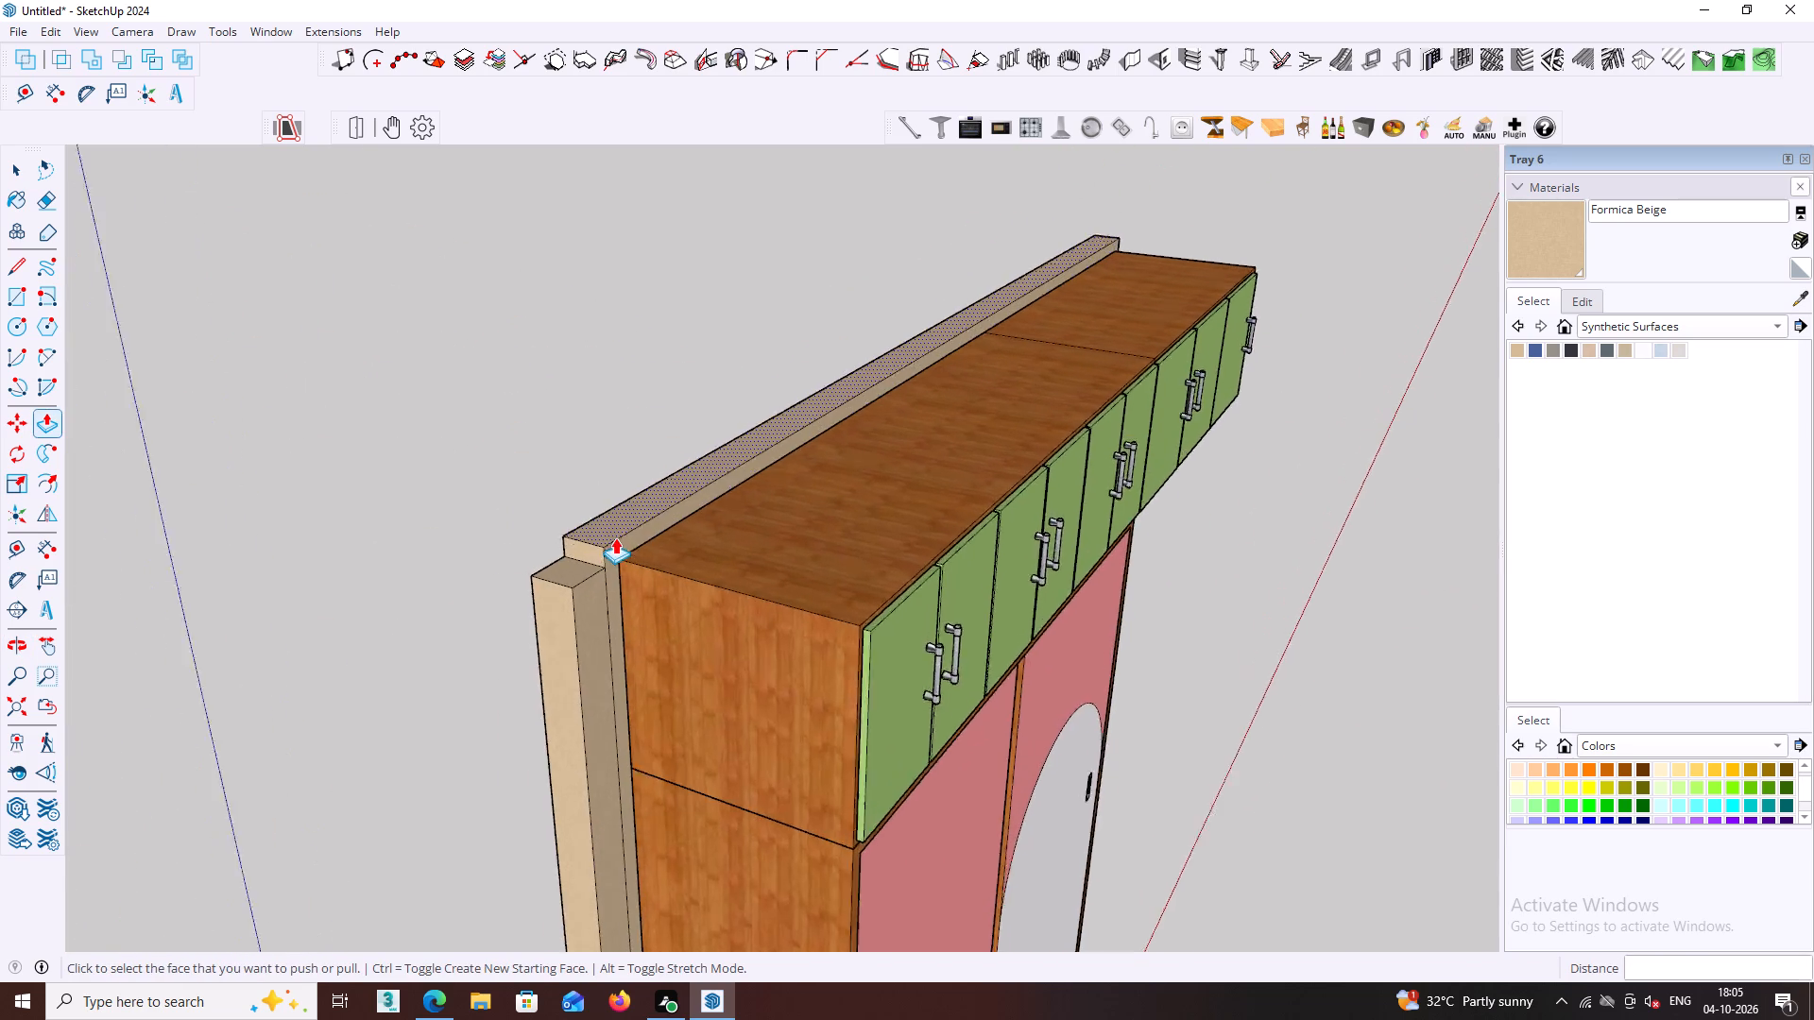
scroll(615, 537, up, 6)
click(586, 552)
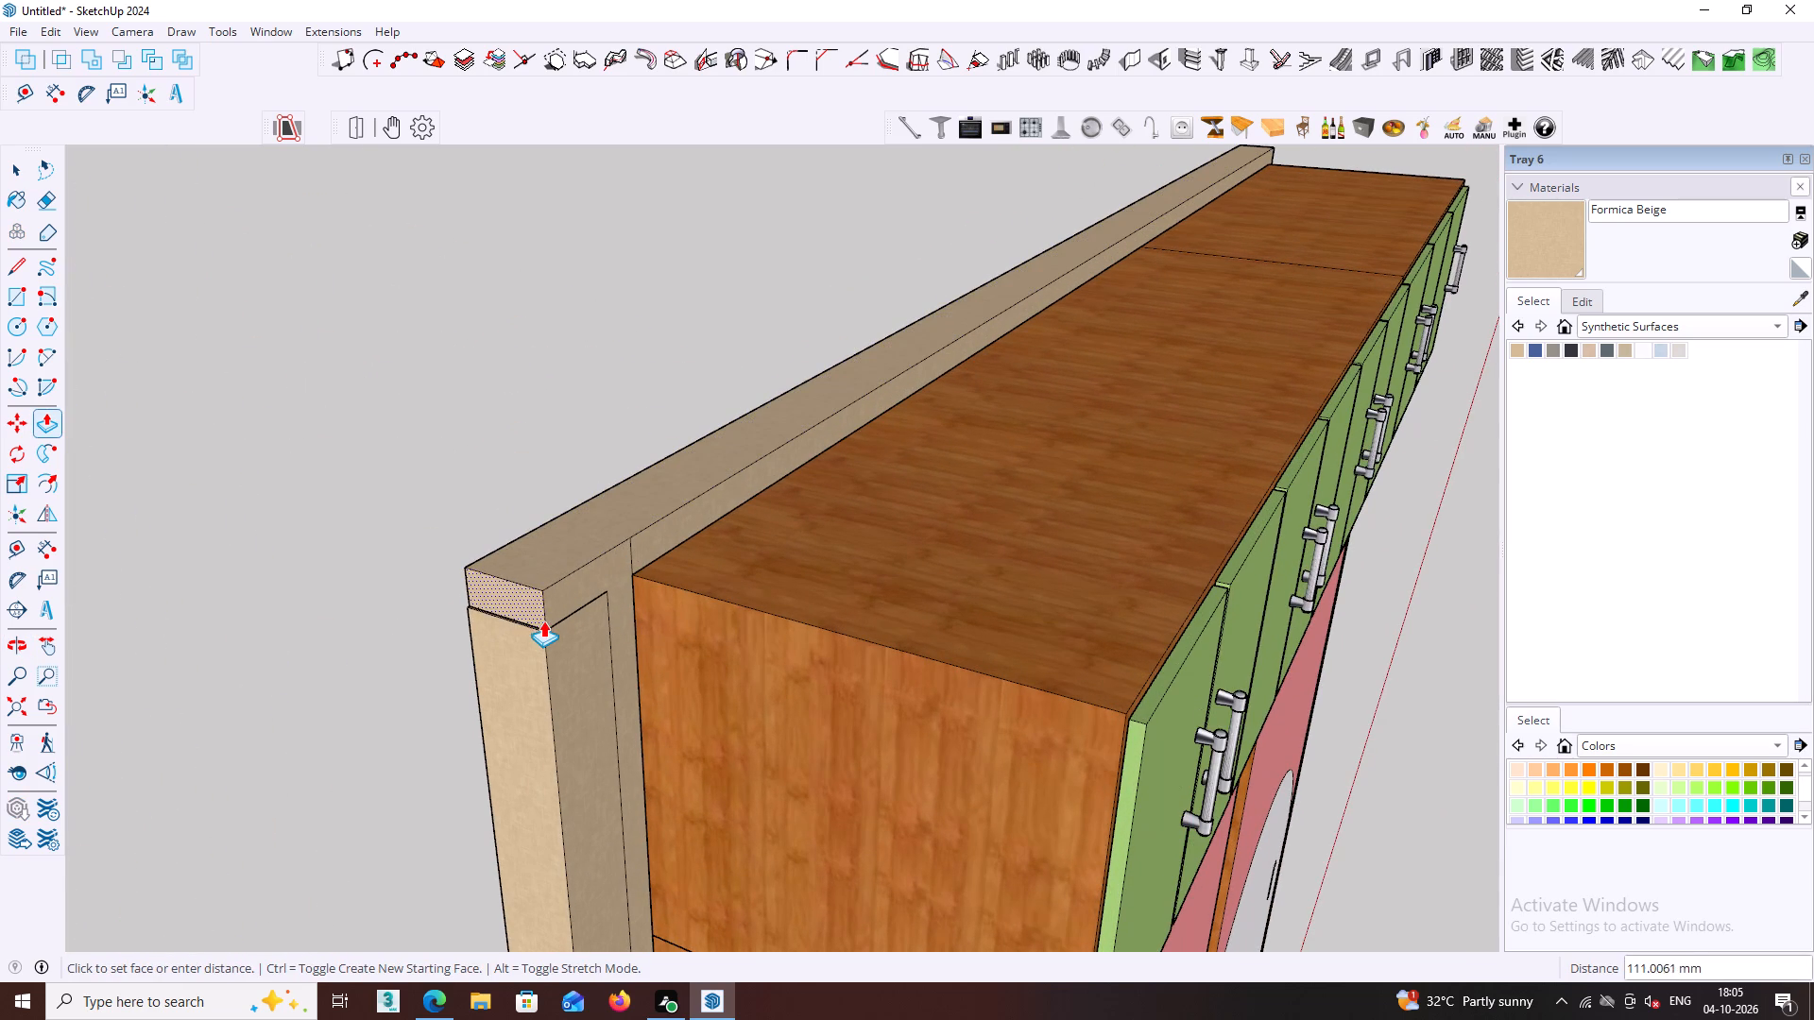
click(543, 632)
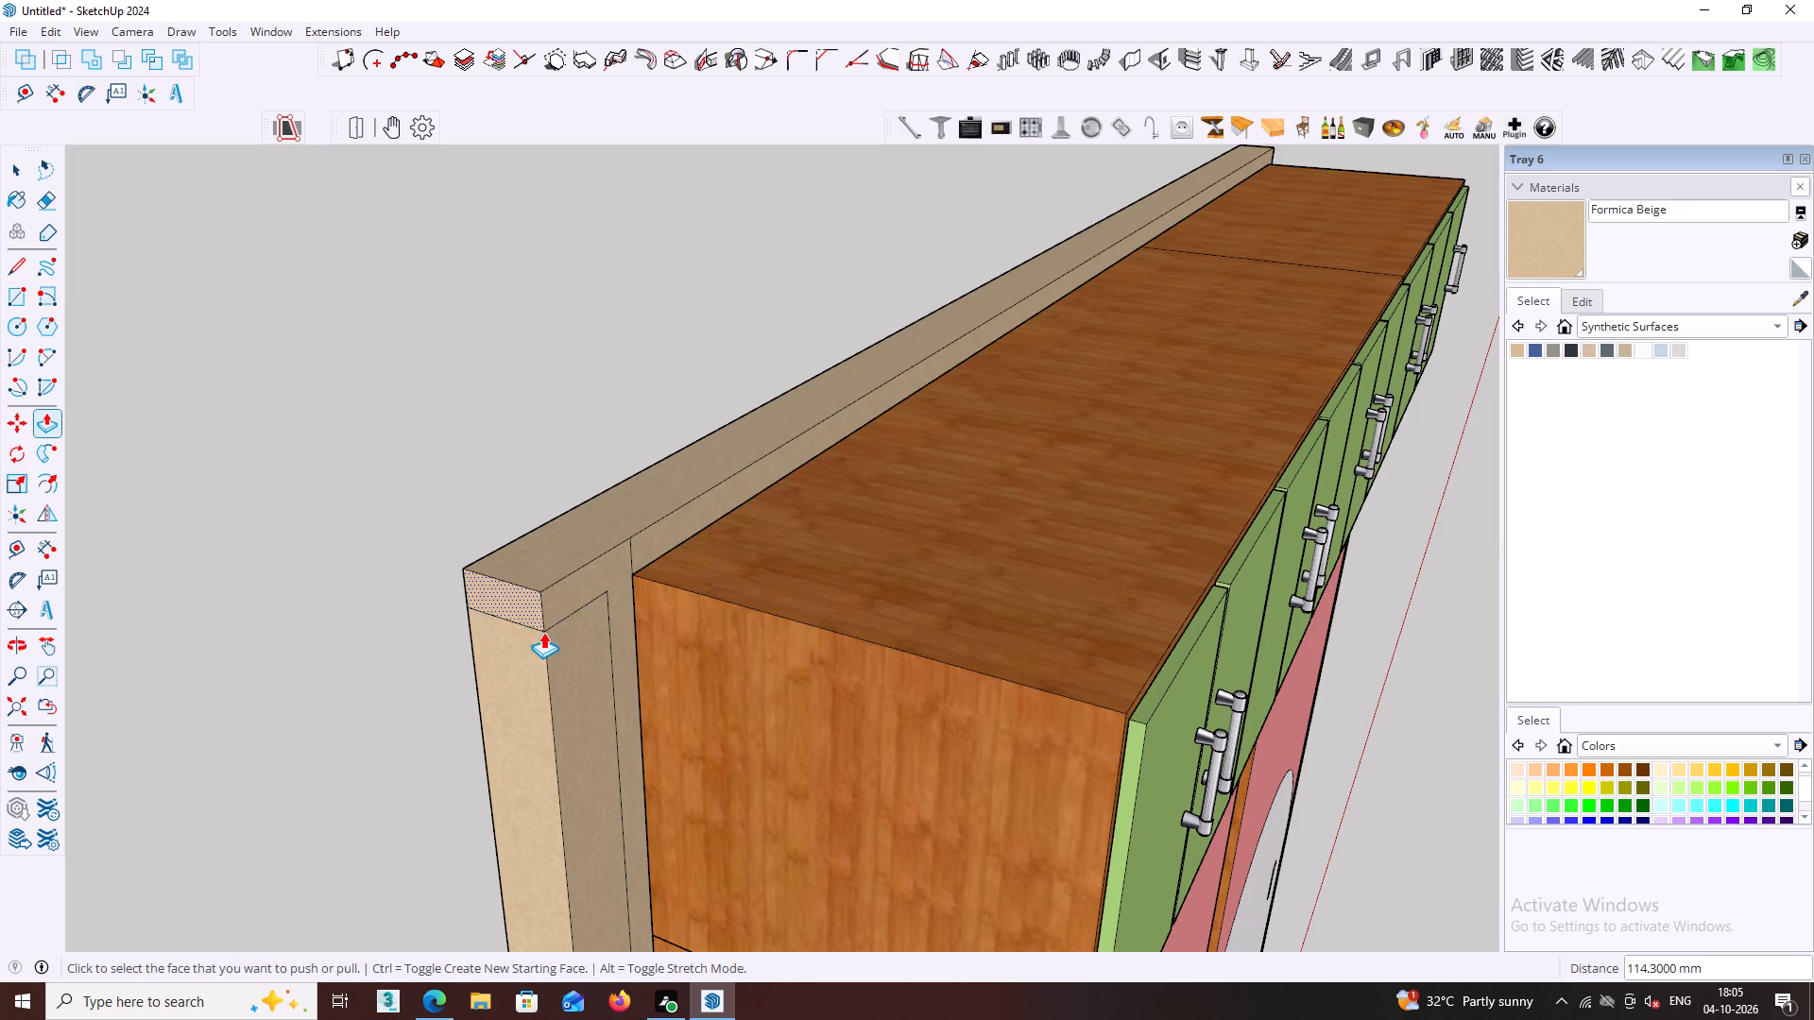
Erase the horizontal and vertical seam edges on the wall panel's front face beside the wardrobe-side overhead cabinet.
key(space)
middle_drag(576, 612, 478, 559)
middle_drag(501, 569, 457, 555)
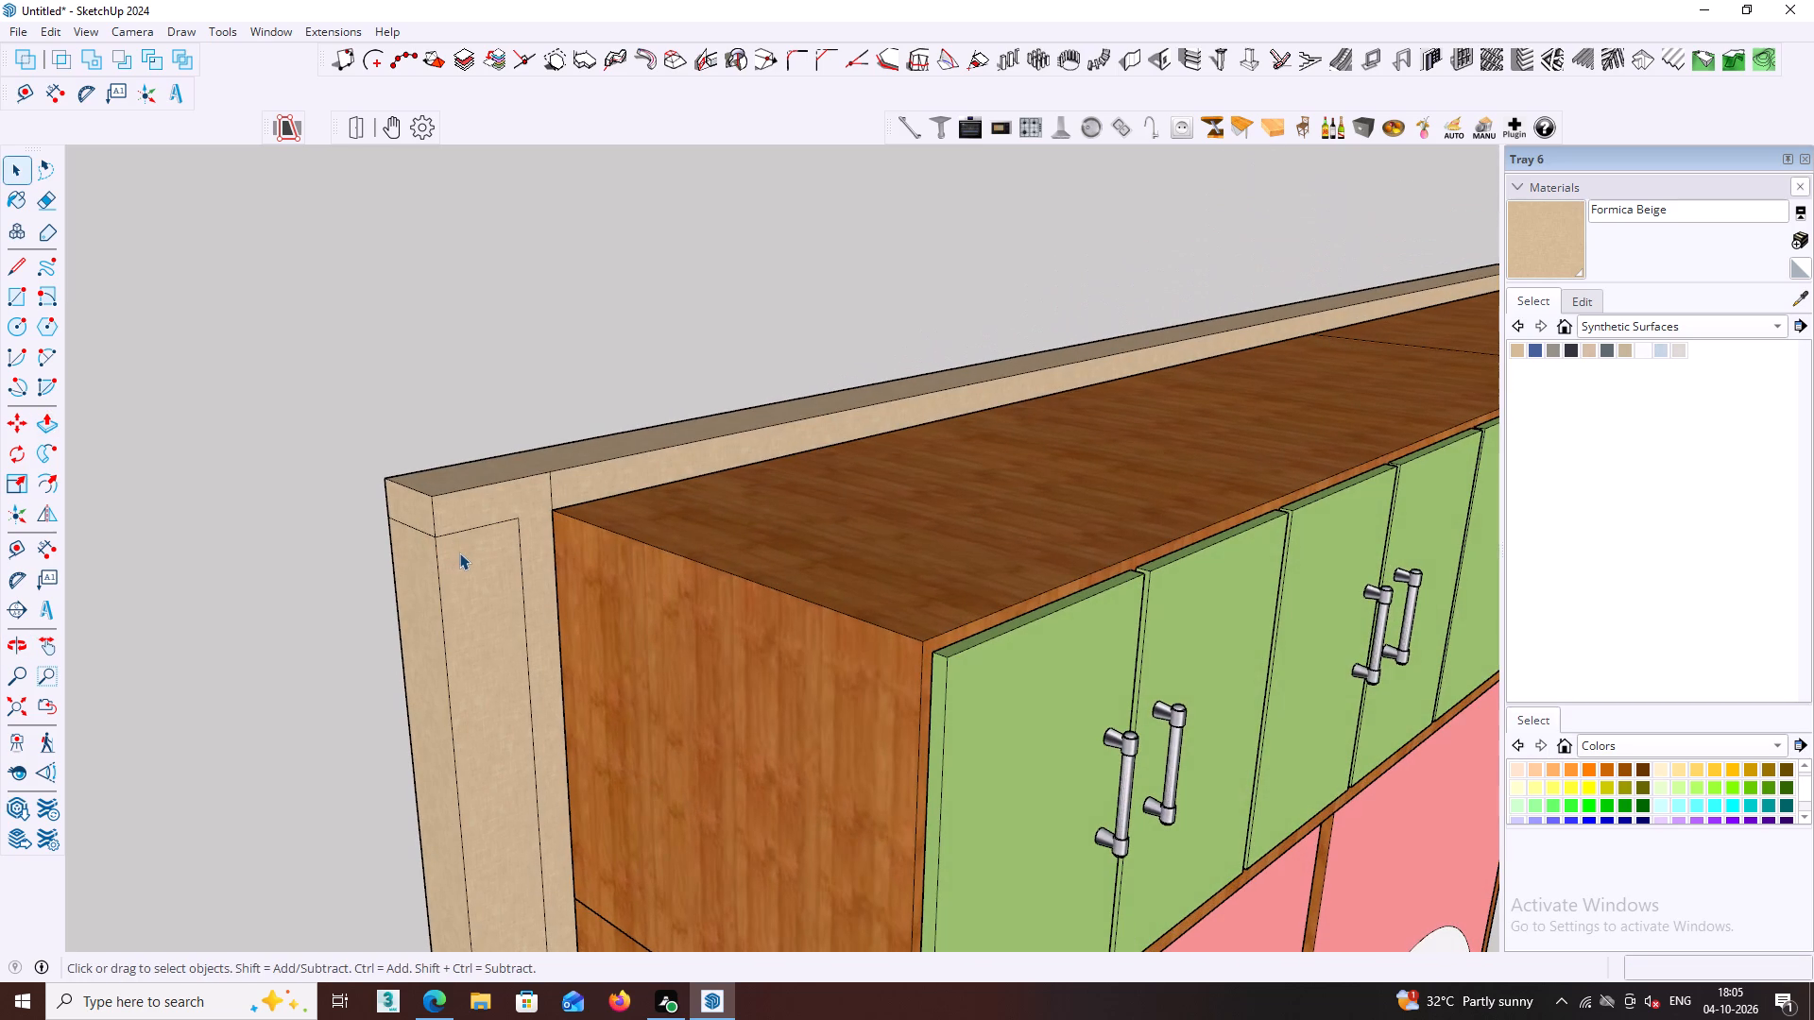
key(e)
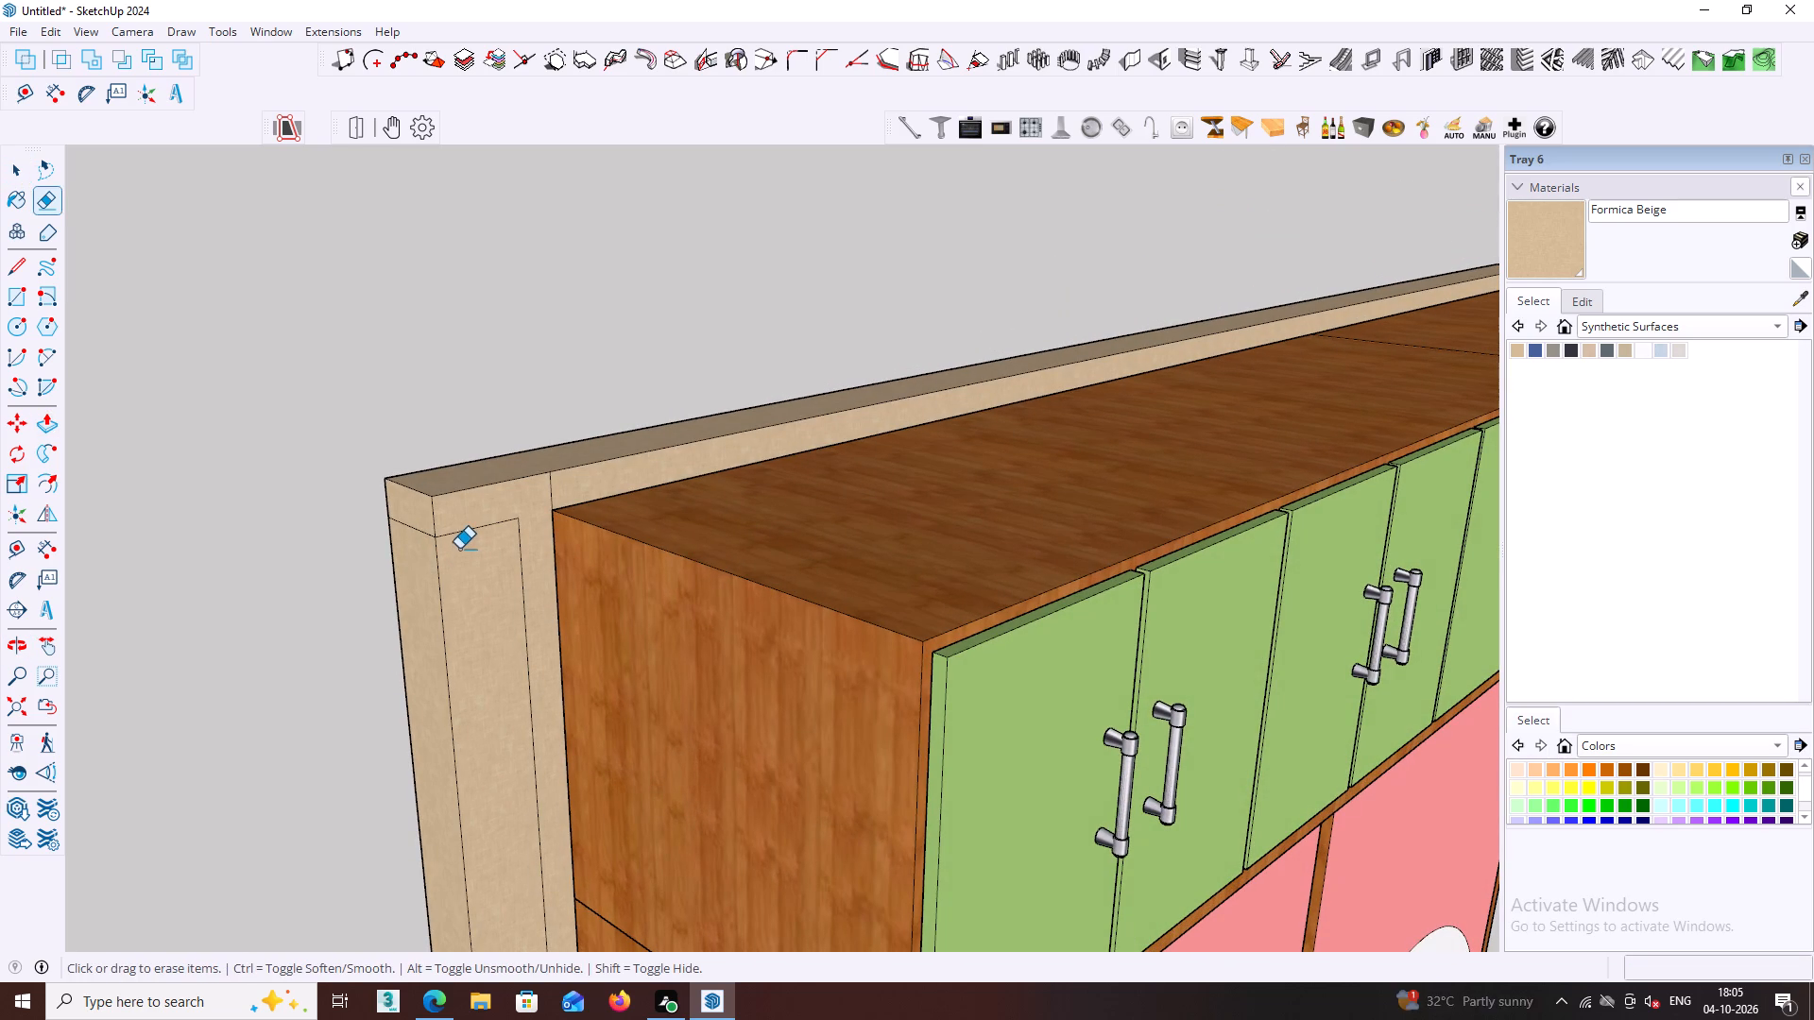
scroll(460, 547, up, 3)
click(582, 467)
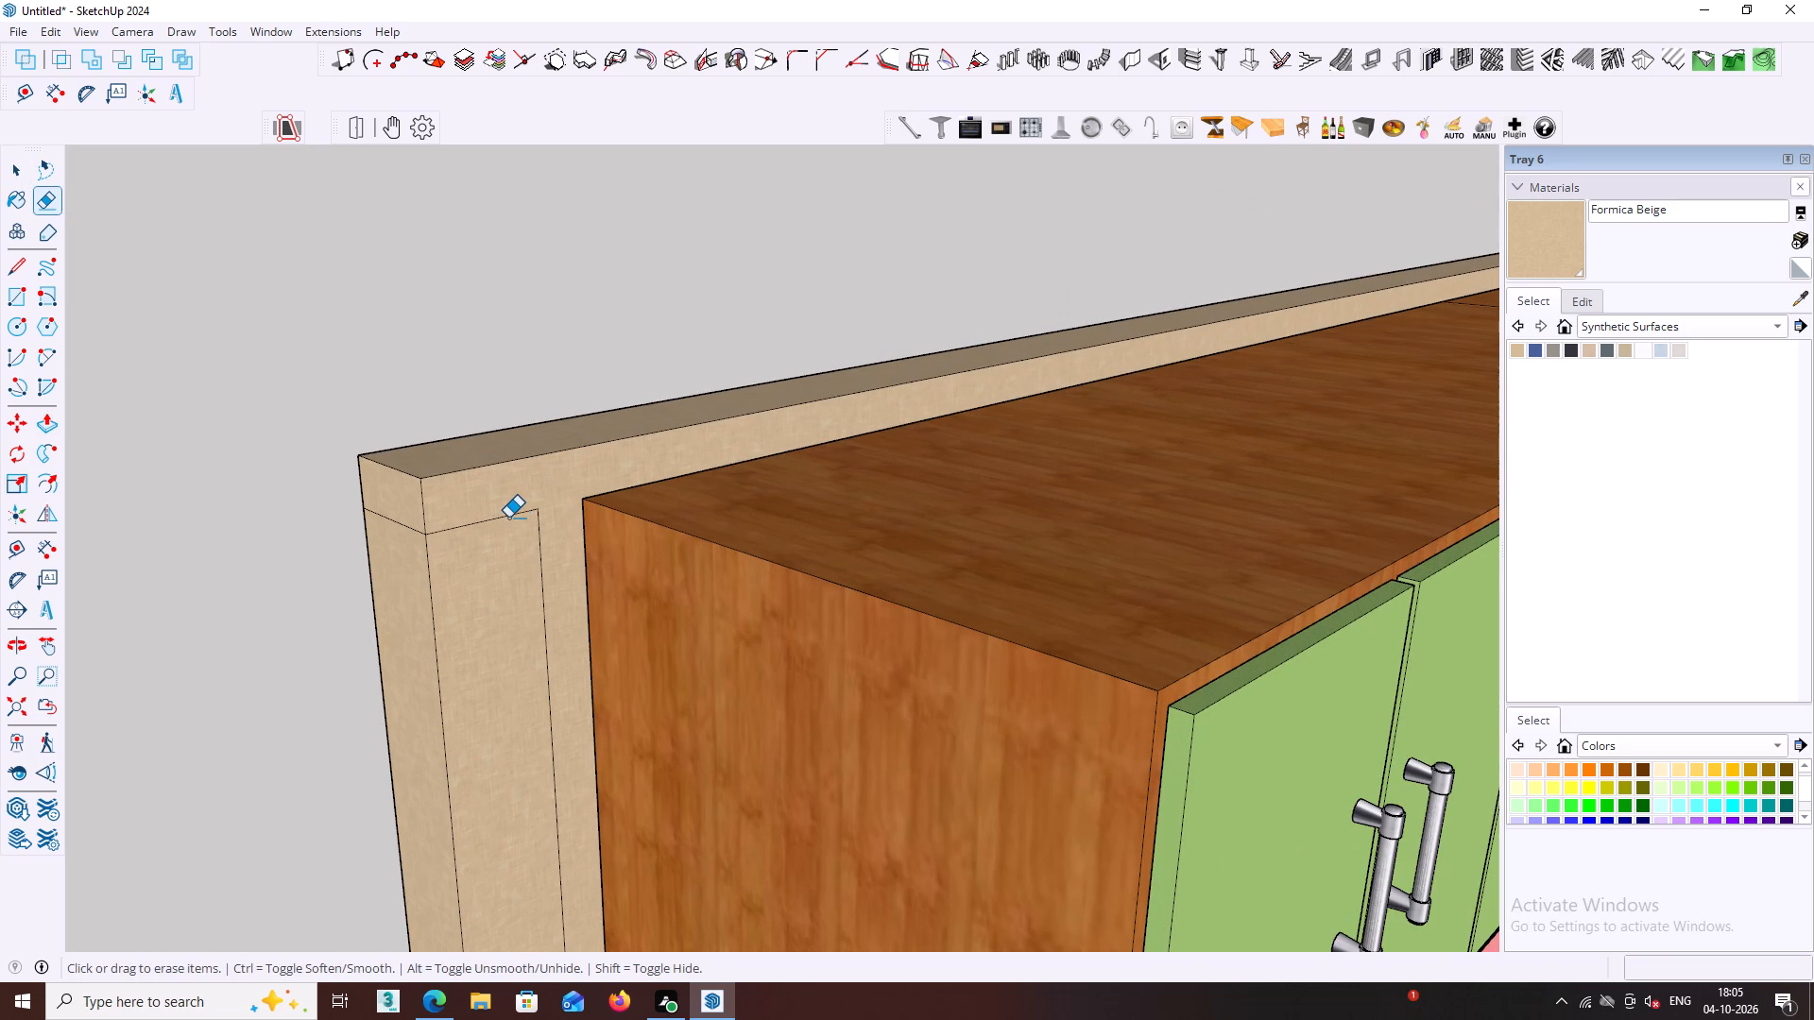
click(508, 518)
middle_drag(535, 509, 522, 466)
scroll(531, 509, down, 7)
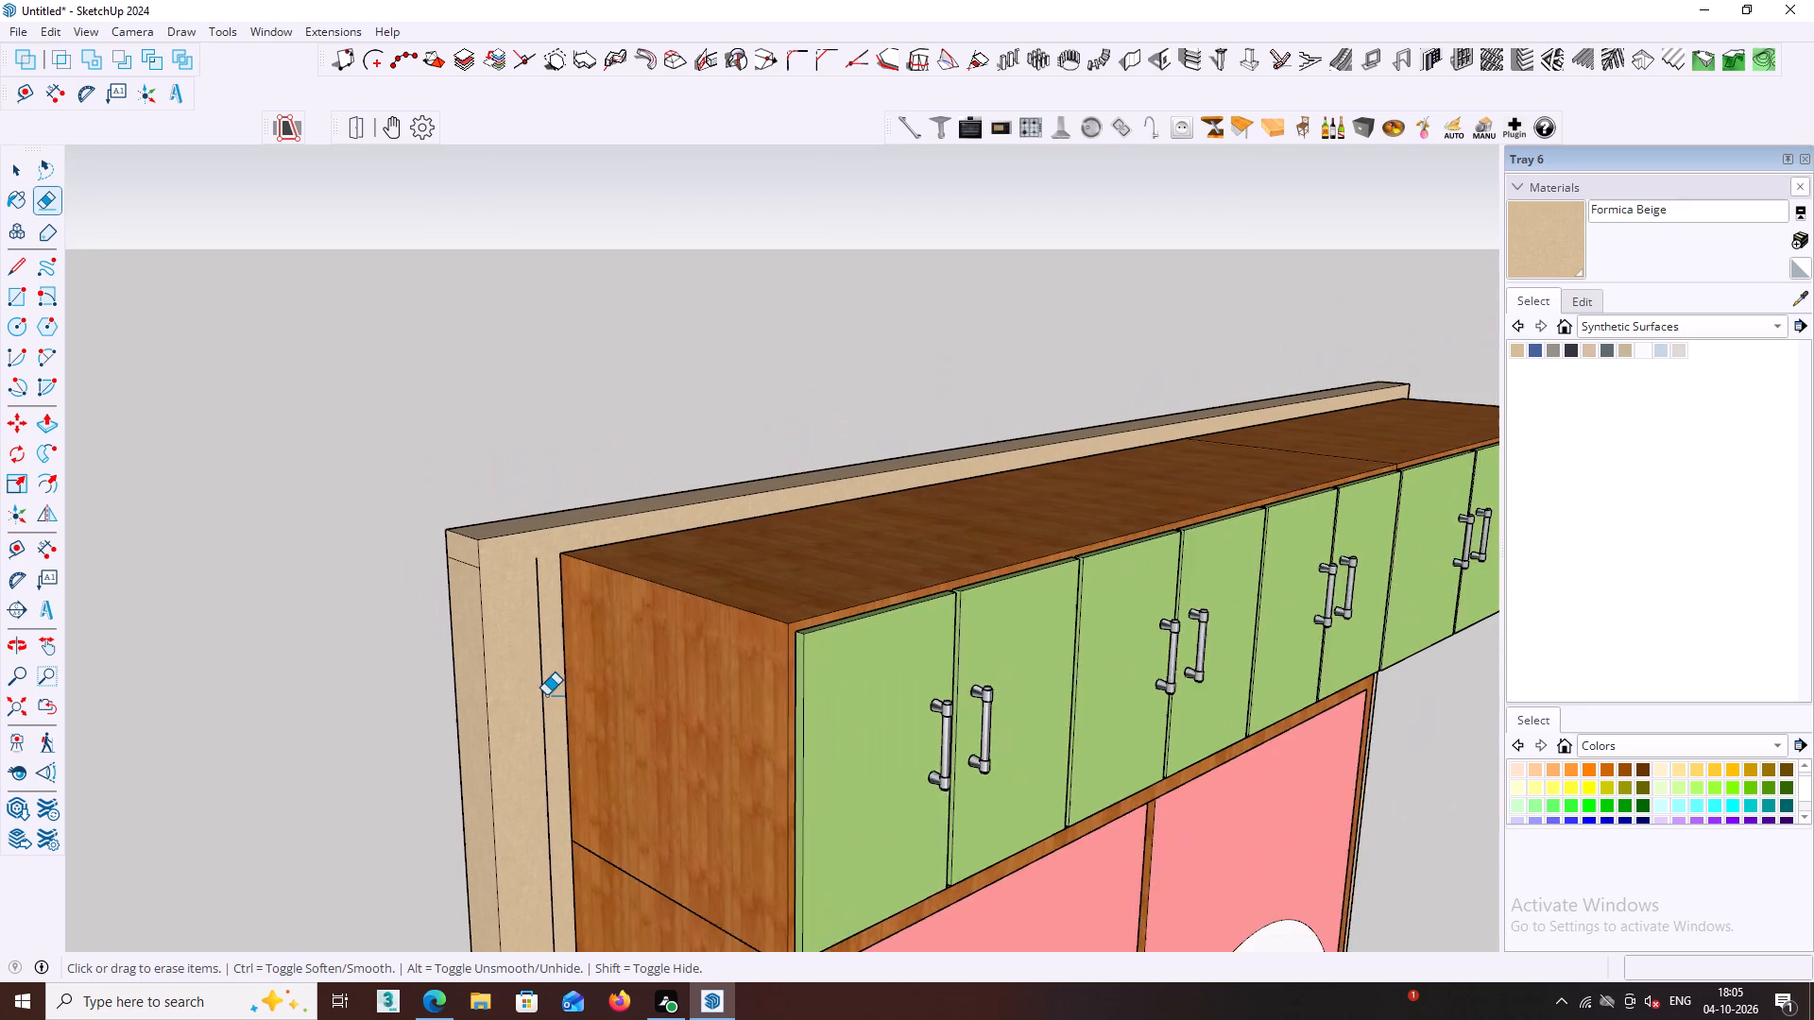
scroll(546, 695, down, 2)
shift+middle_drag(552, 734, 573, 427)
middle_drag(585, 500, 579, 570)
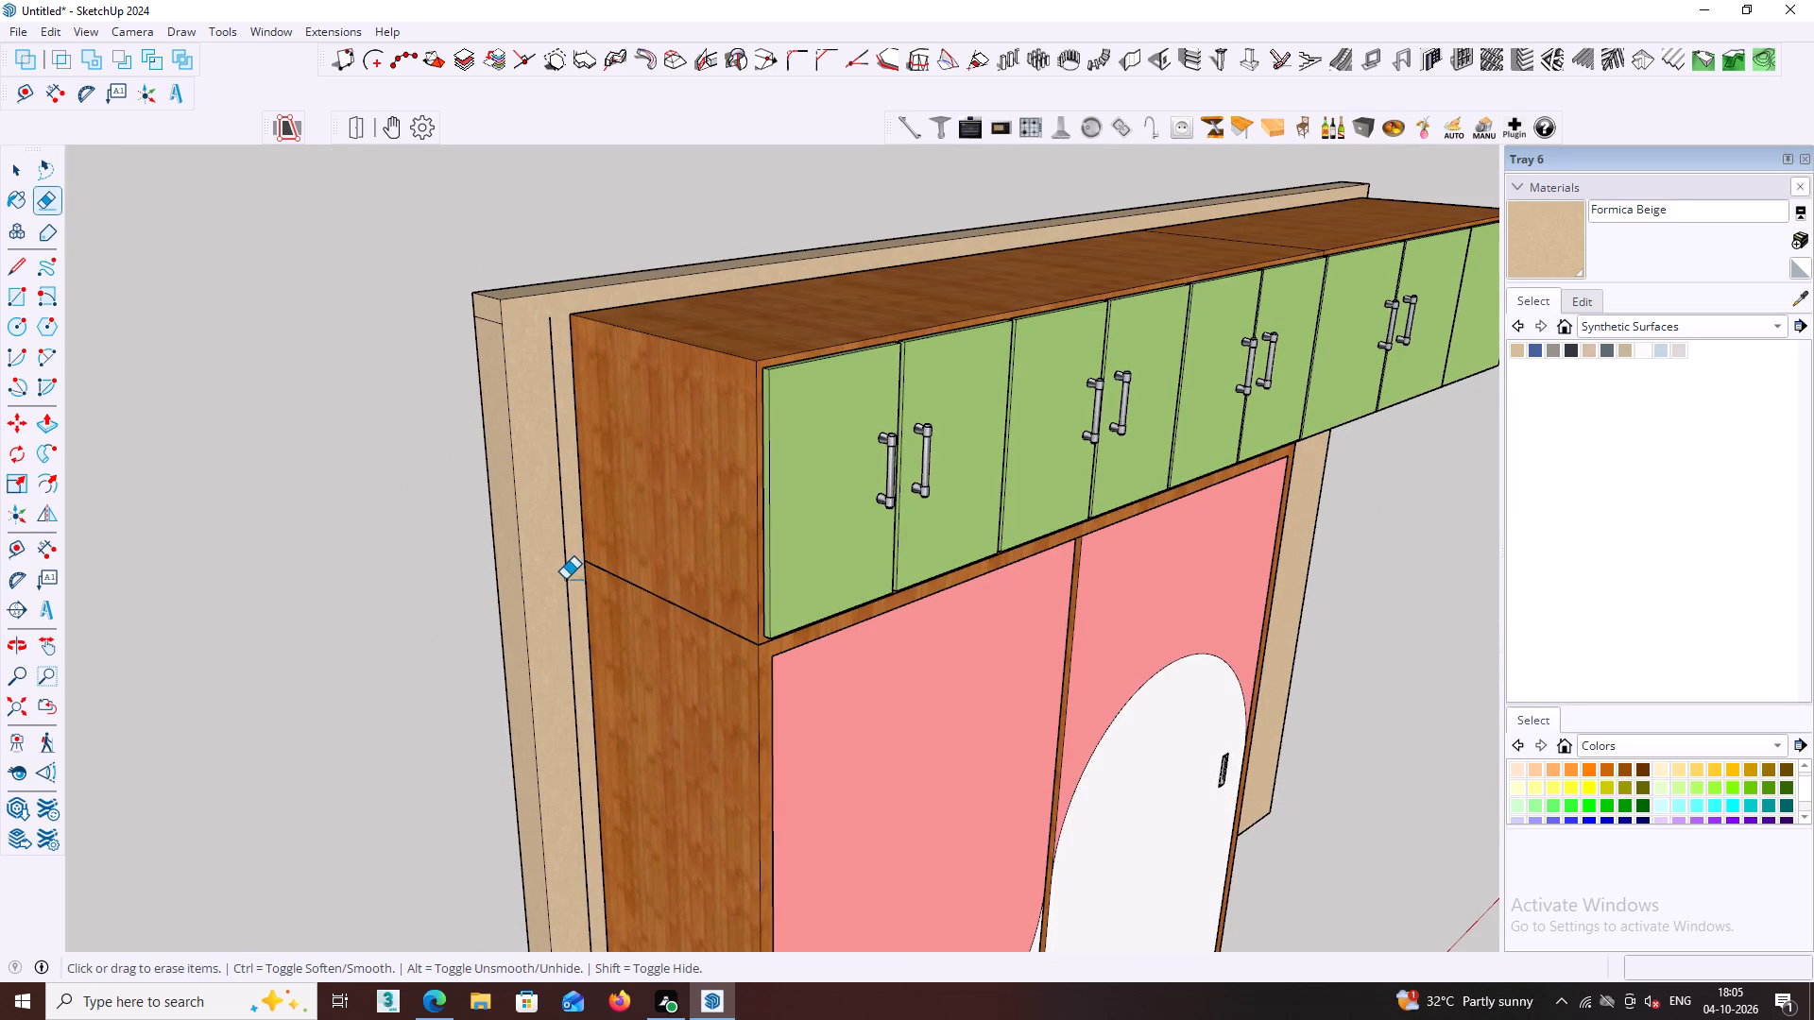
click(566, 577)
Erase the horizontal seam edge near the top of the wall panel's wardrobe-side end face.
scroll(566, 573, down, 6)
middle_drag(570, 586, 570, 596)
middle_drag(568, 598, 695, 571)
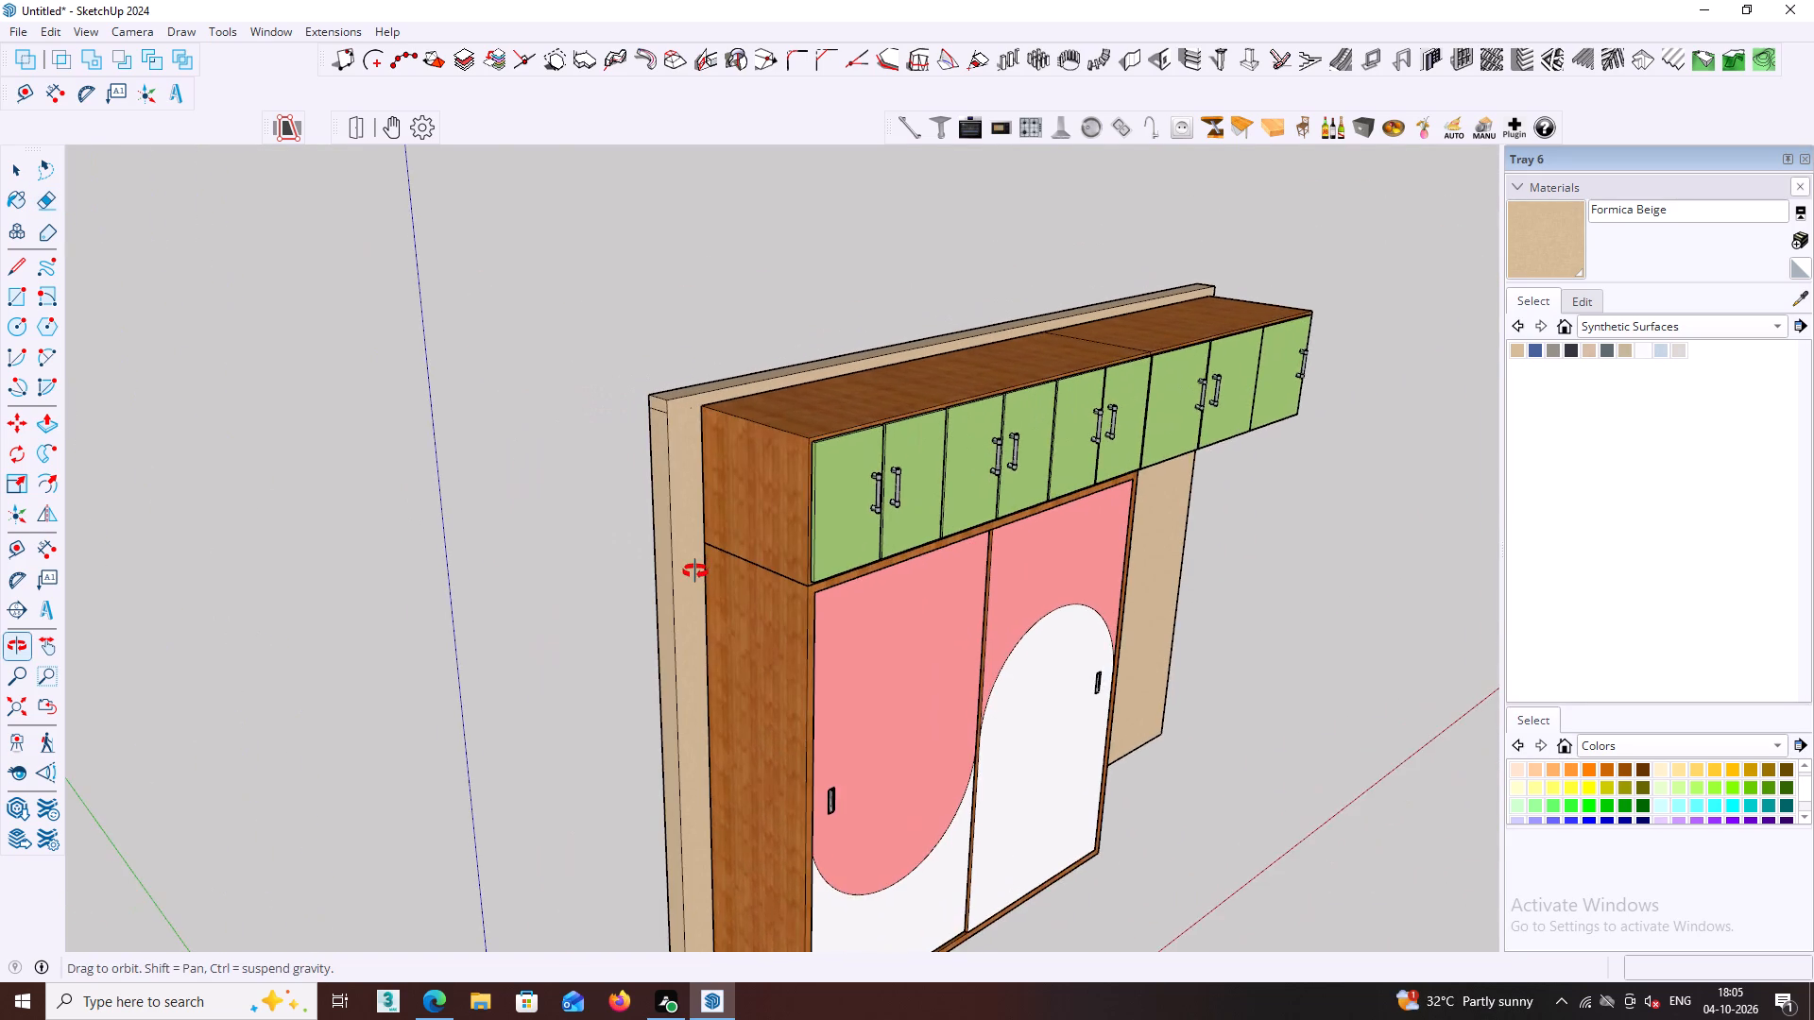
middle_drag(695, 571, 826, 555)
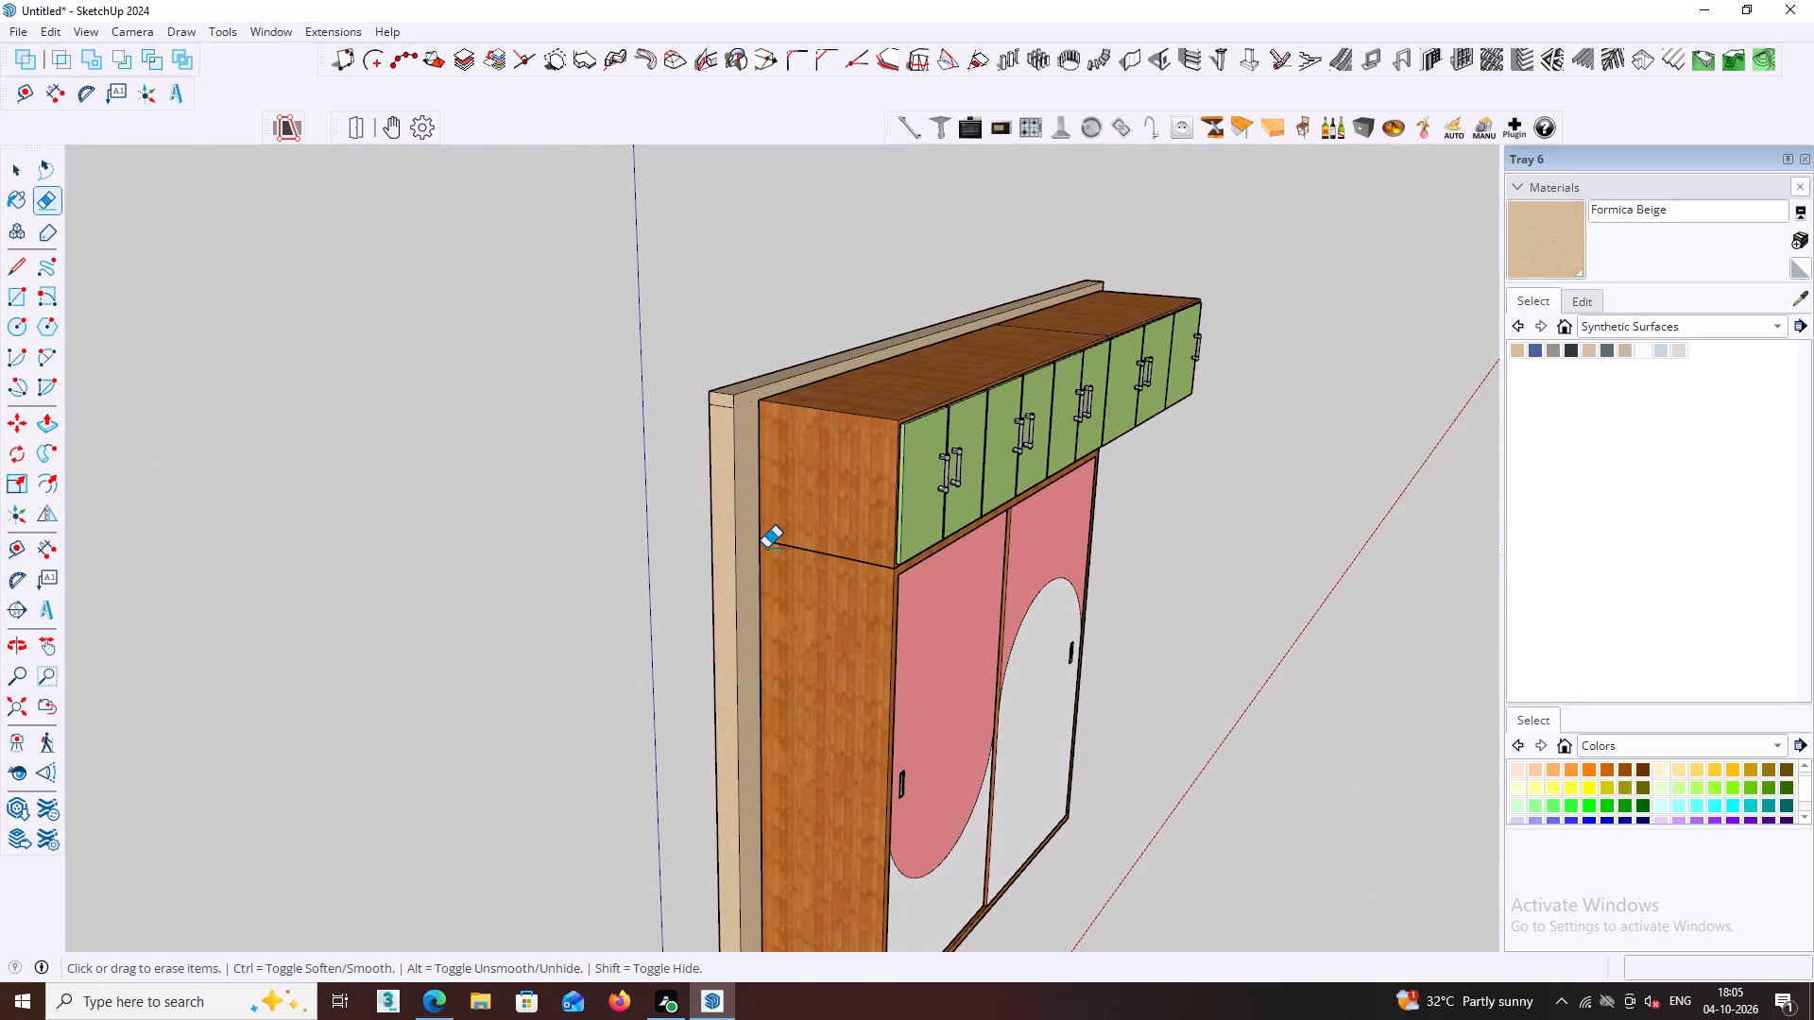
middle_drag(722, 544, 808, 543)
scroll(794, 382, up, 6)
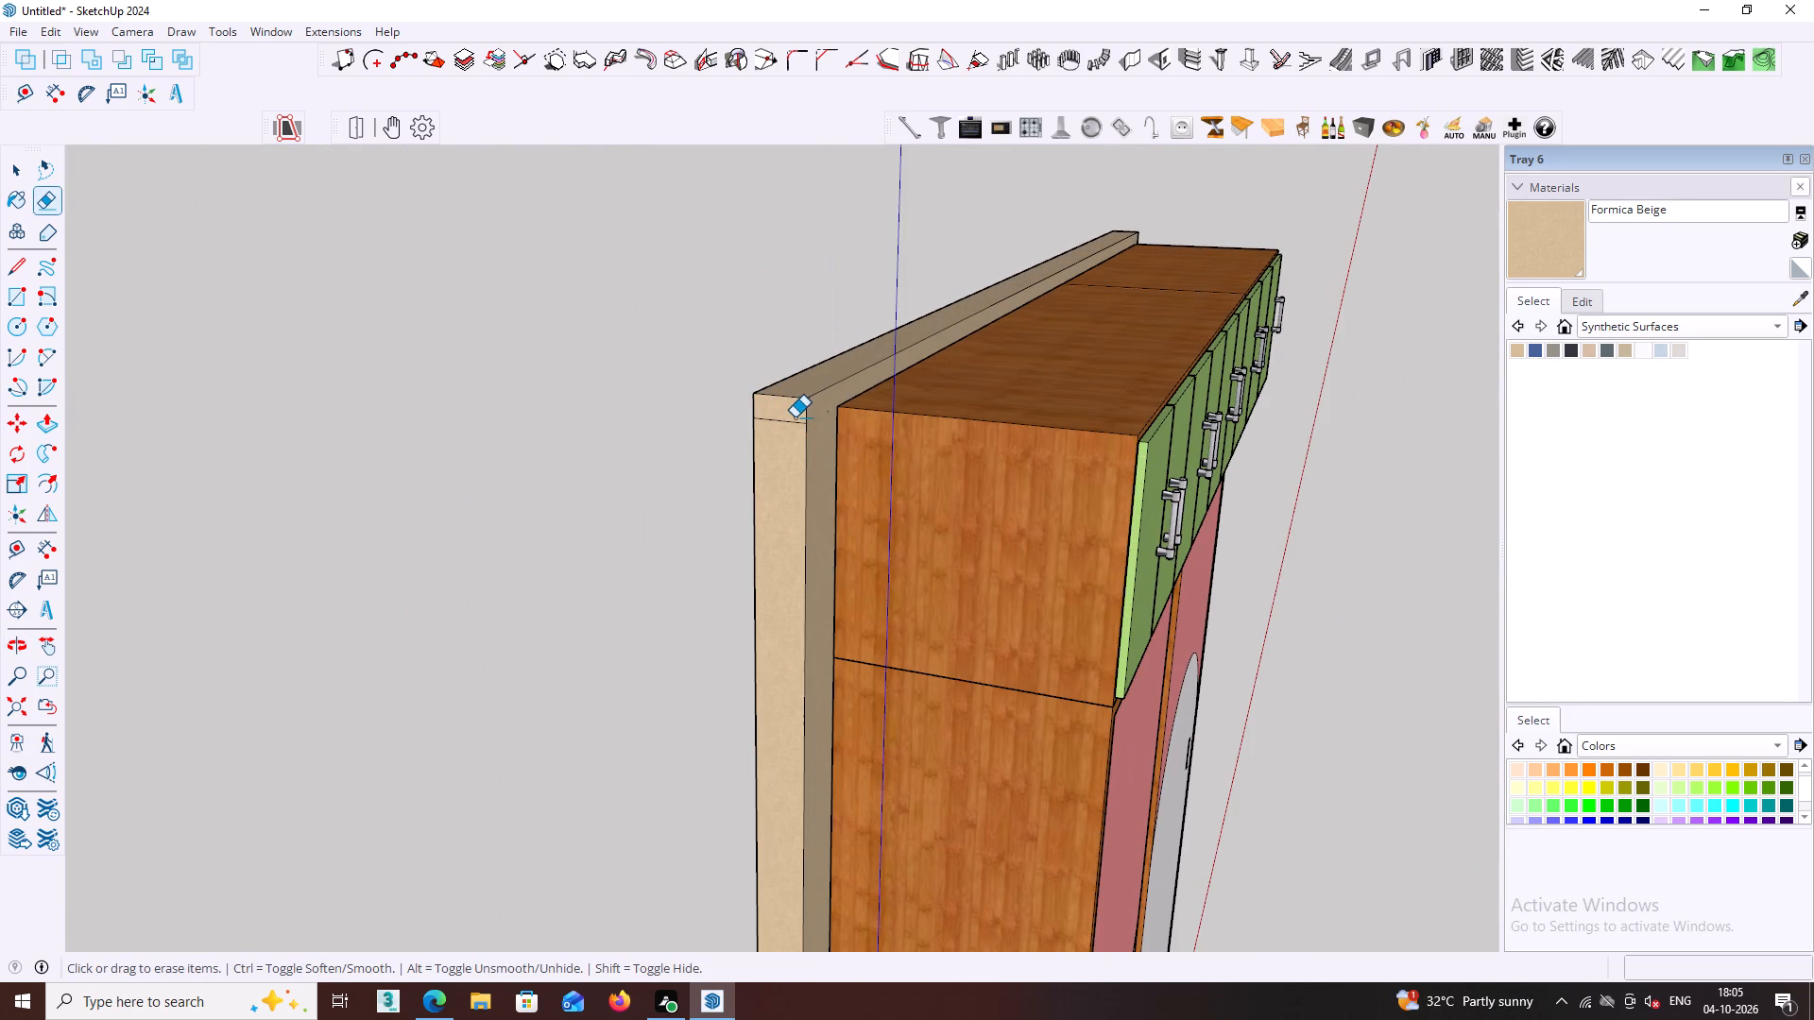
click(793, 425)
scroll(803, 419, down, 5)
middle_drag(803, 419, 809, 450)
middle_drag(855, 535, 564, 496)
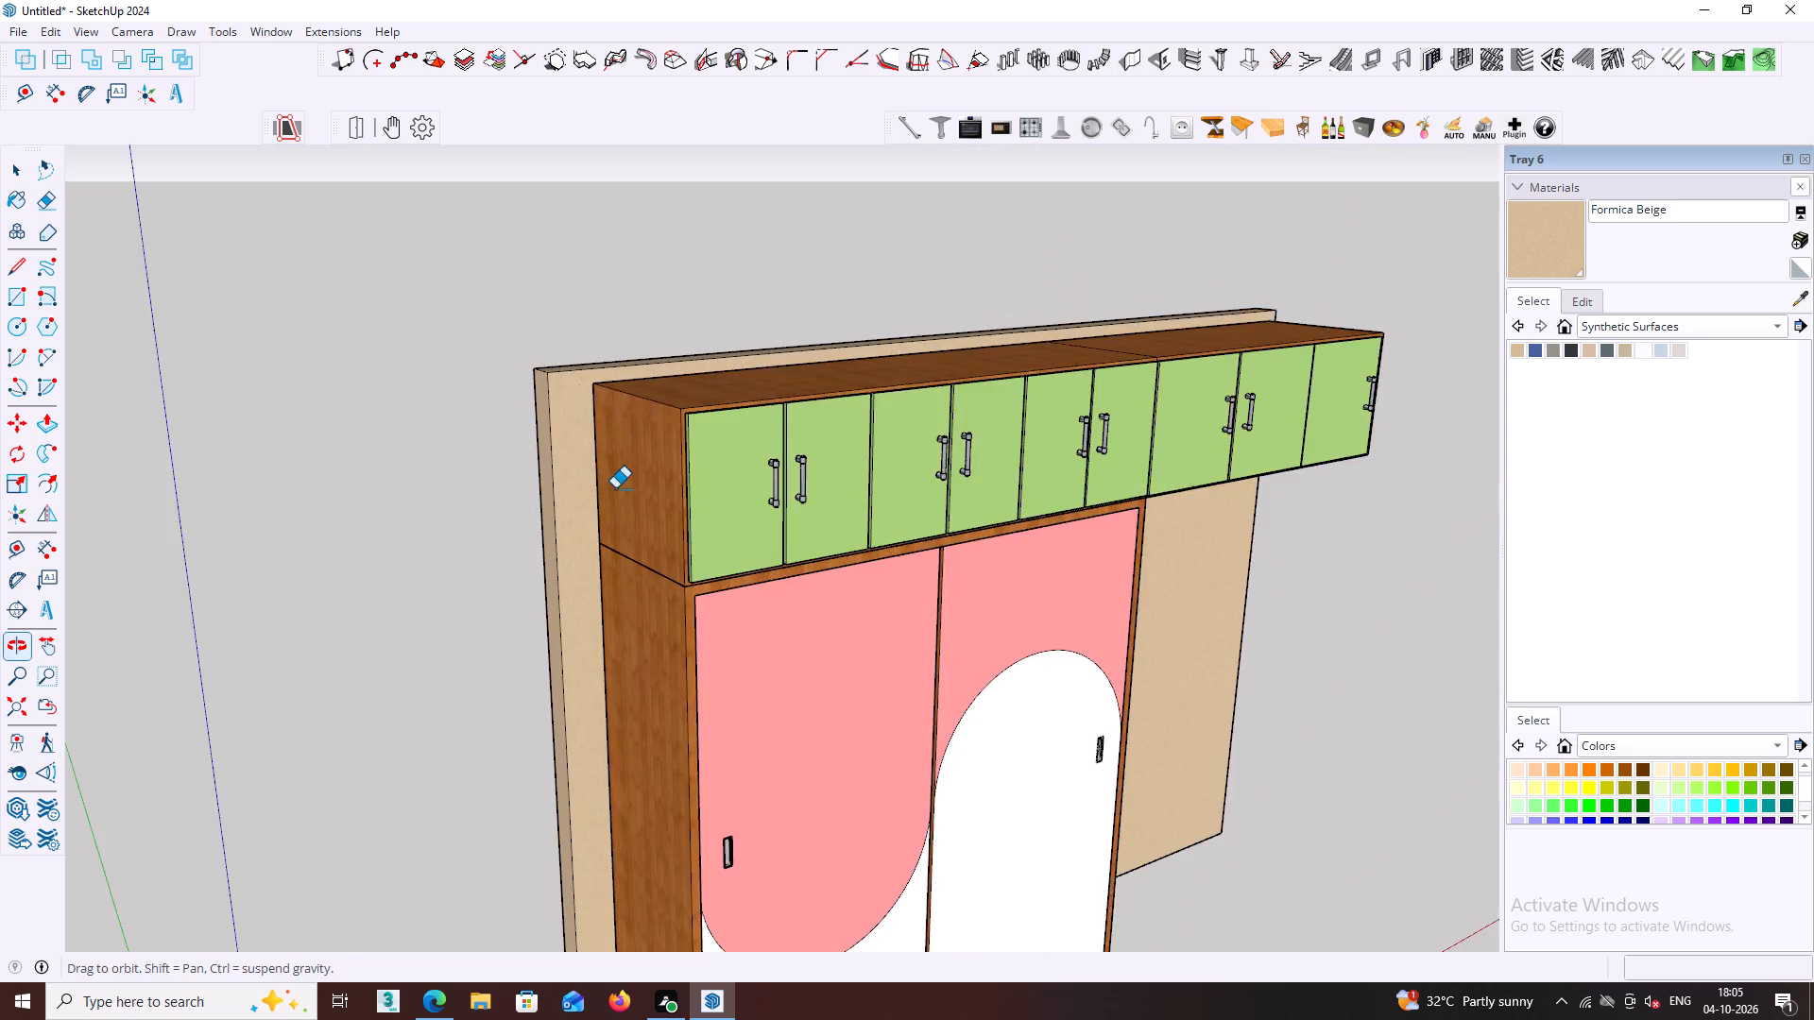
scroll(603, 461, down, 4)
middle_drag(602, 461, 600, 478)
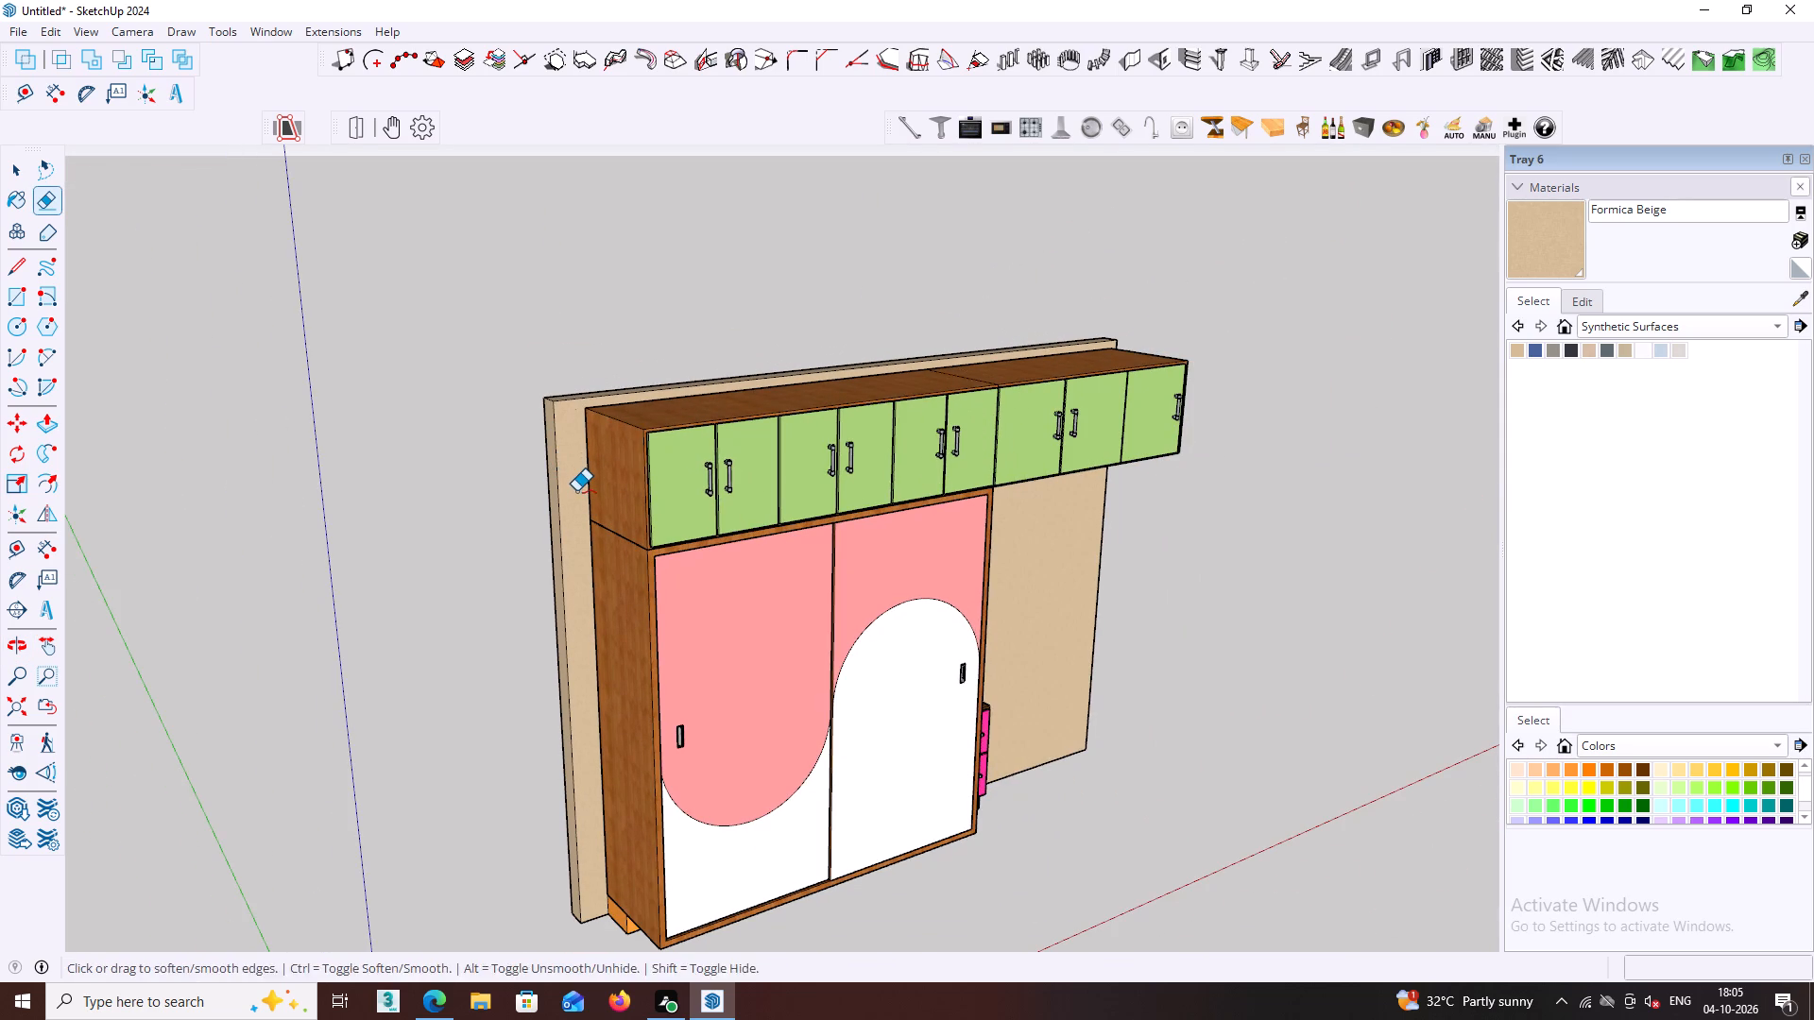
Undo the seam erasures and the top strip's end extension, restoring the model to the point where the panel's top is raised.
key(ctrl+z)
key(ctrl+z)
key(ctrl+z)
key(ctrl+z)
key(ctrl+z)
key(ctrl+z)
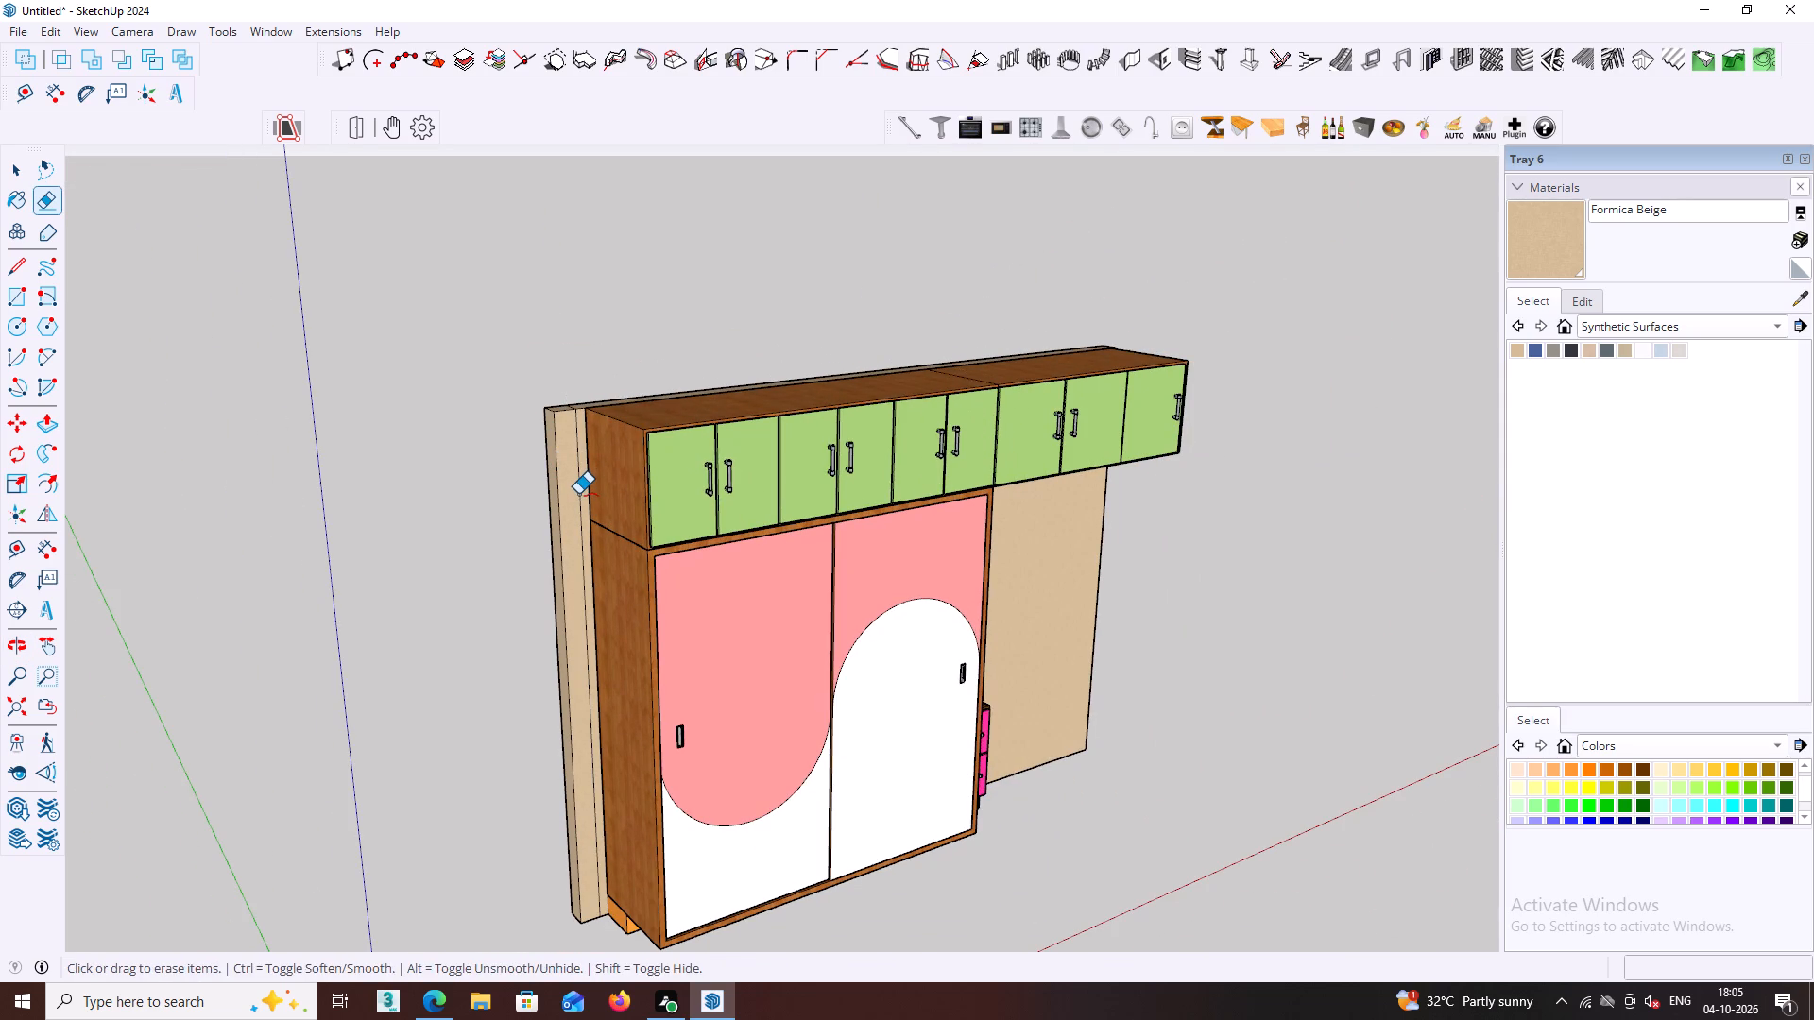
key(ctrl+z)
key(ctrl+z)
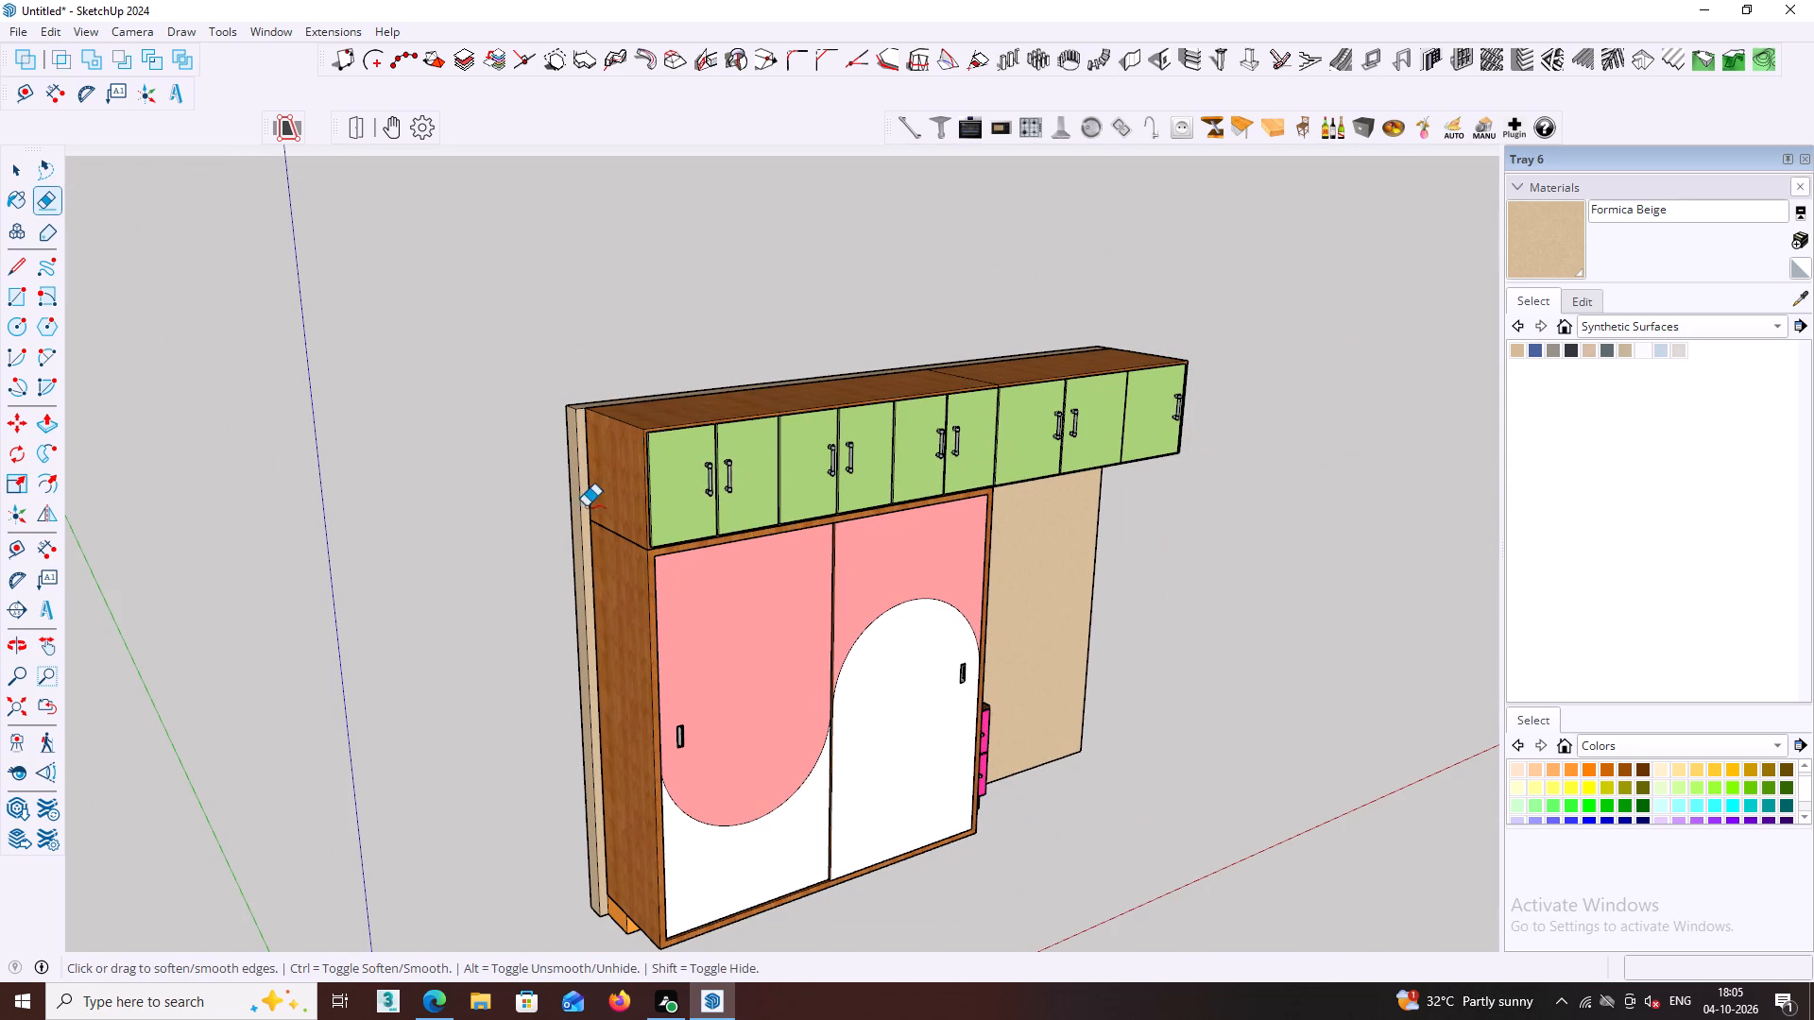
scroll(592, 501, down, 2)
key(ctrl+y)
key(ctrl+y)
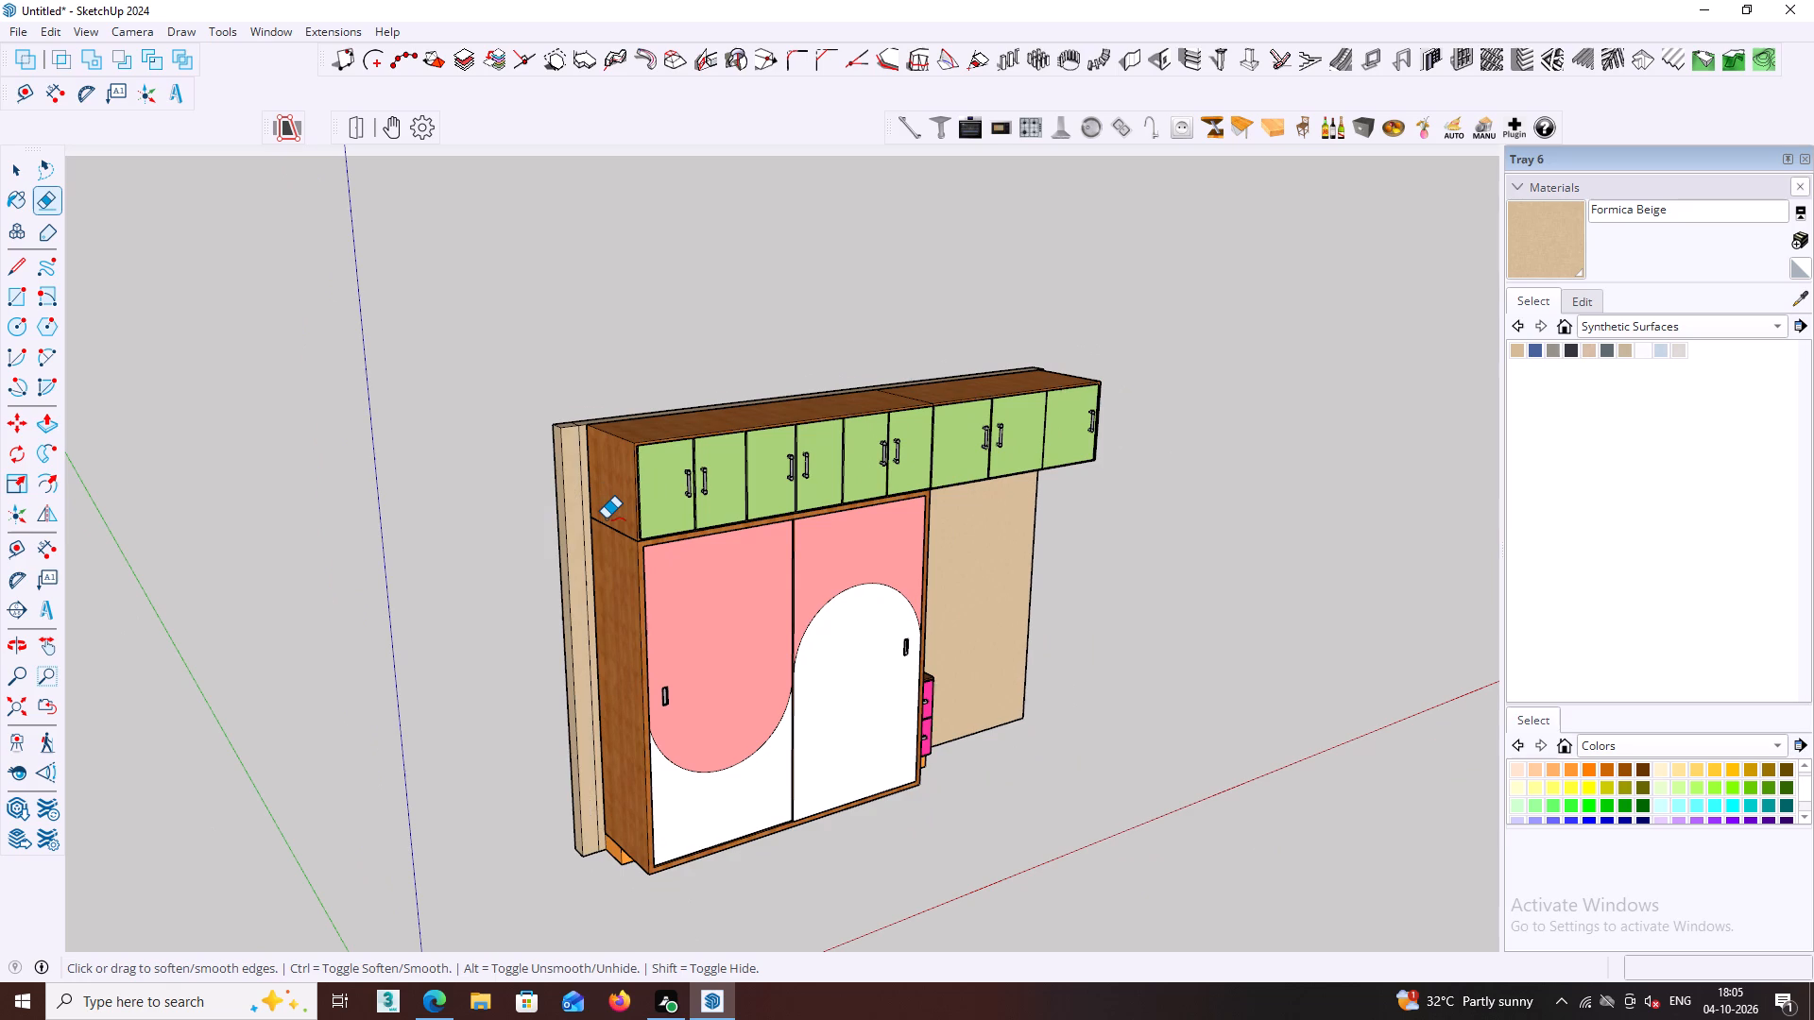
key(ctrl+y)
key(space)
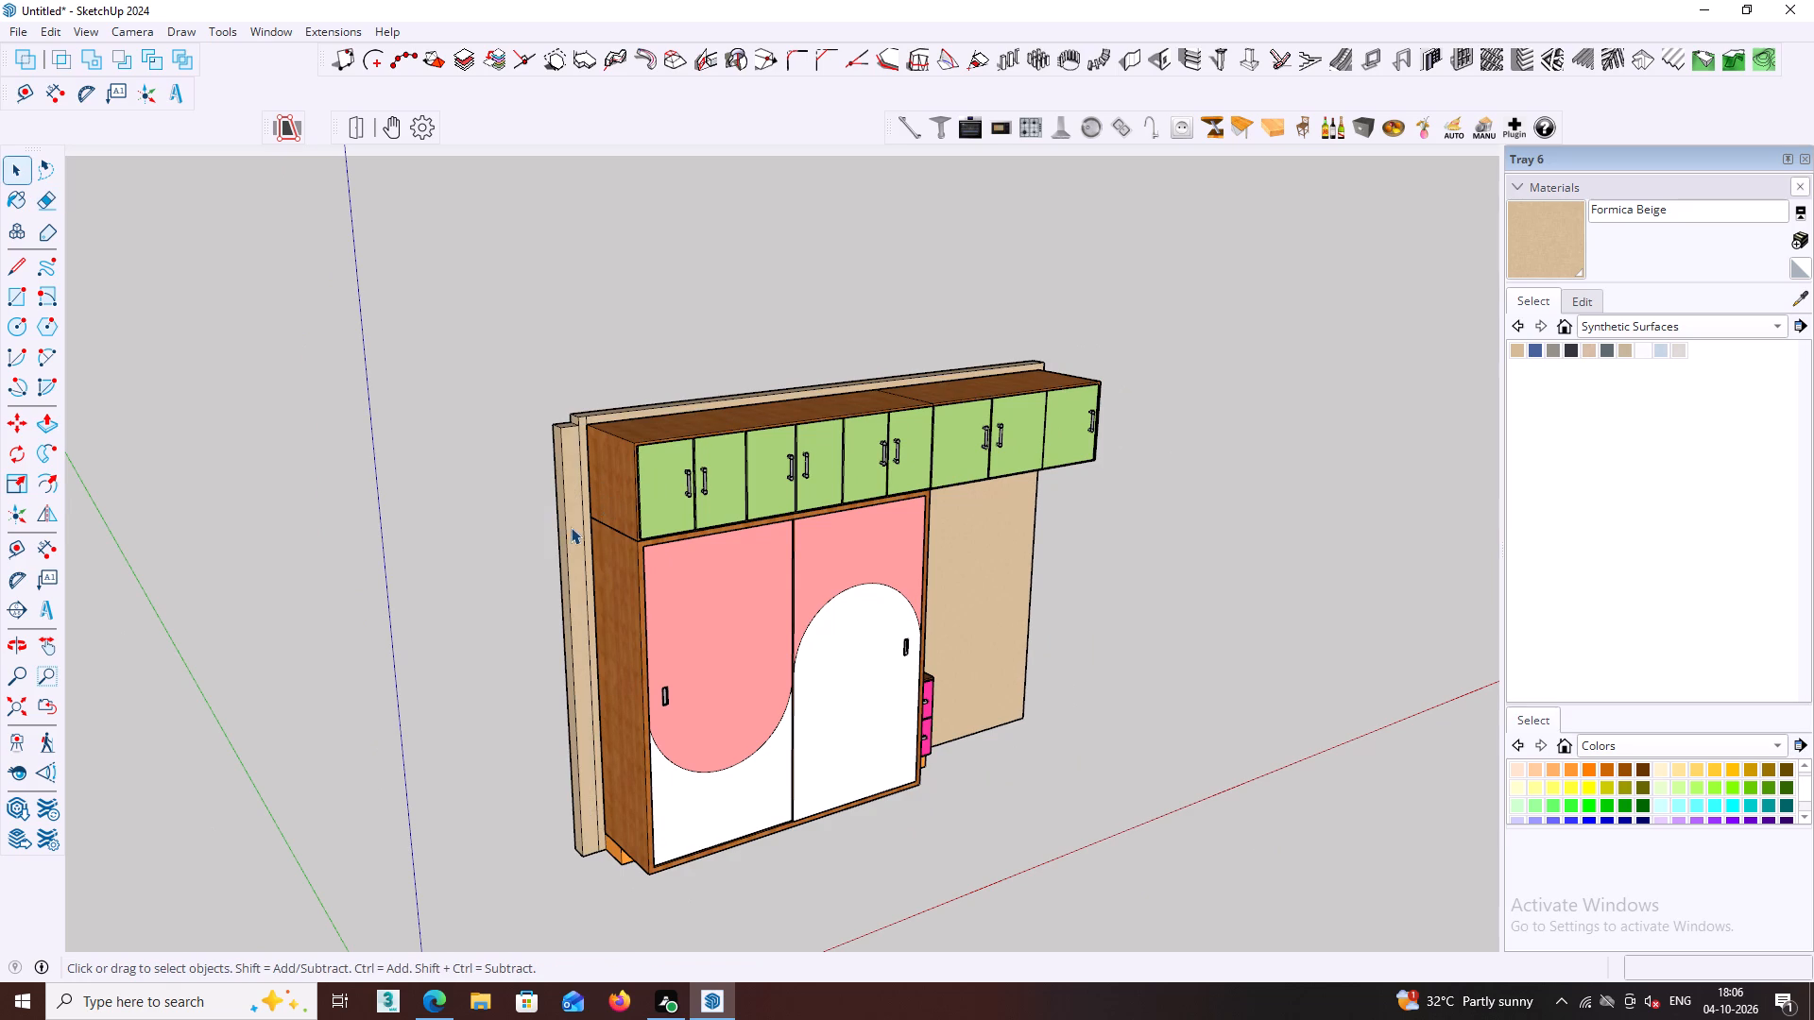
Pull the front face of the wall panel's wardrobe-side strip forward about 2350 mm as a side wall past the wardrobe.
scroll(571, 522, up, 1)
click(571, 522)
key(p)
click(568, 524)
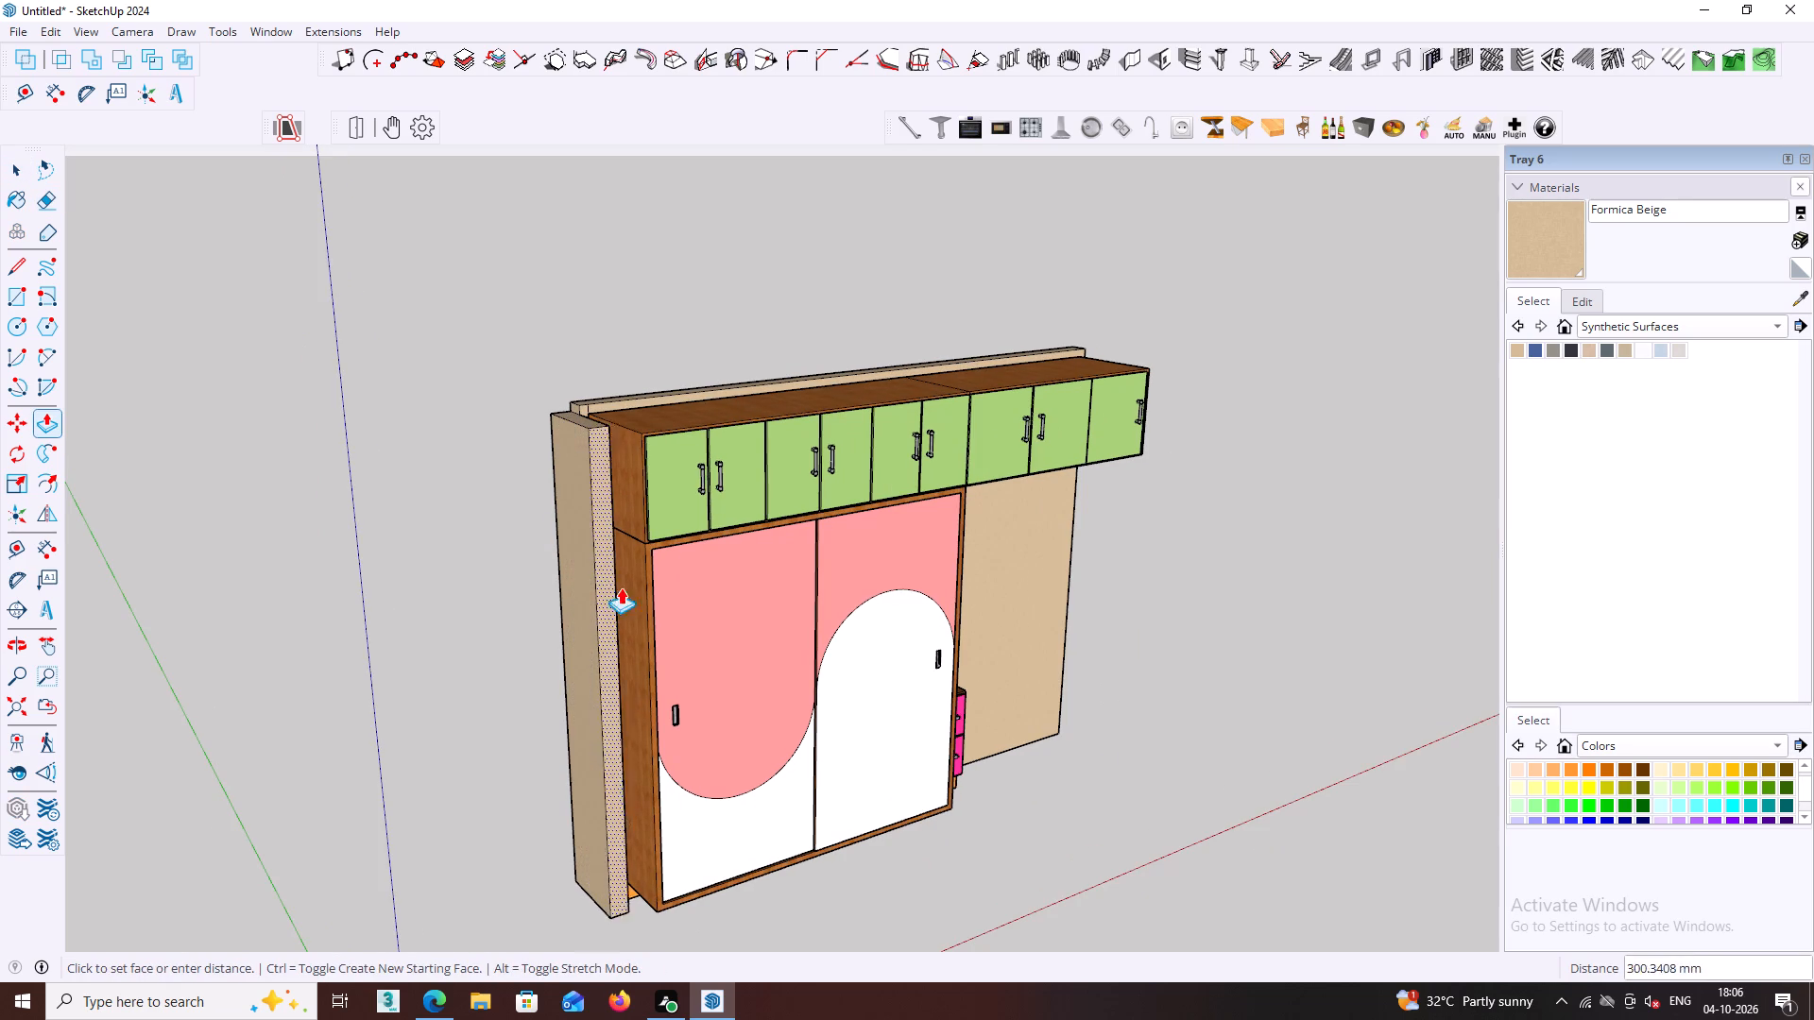
scroll(695, 675, down, 1)
click(770, 720)
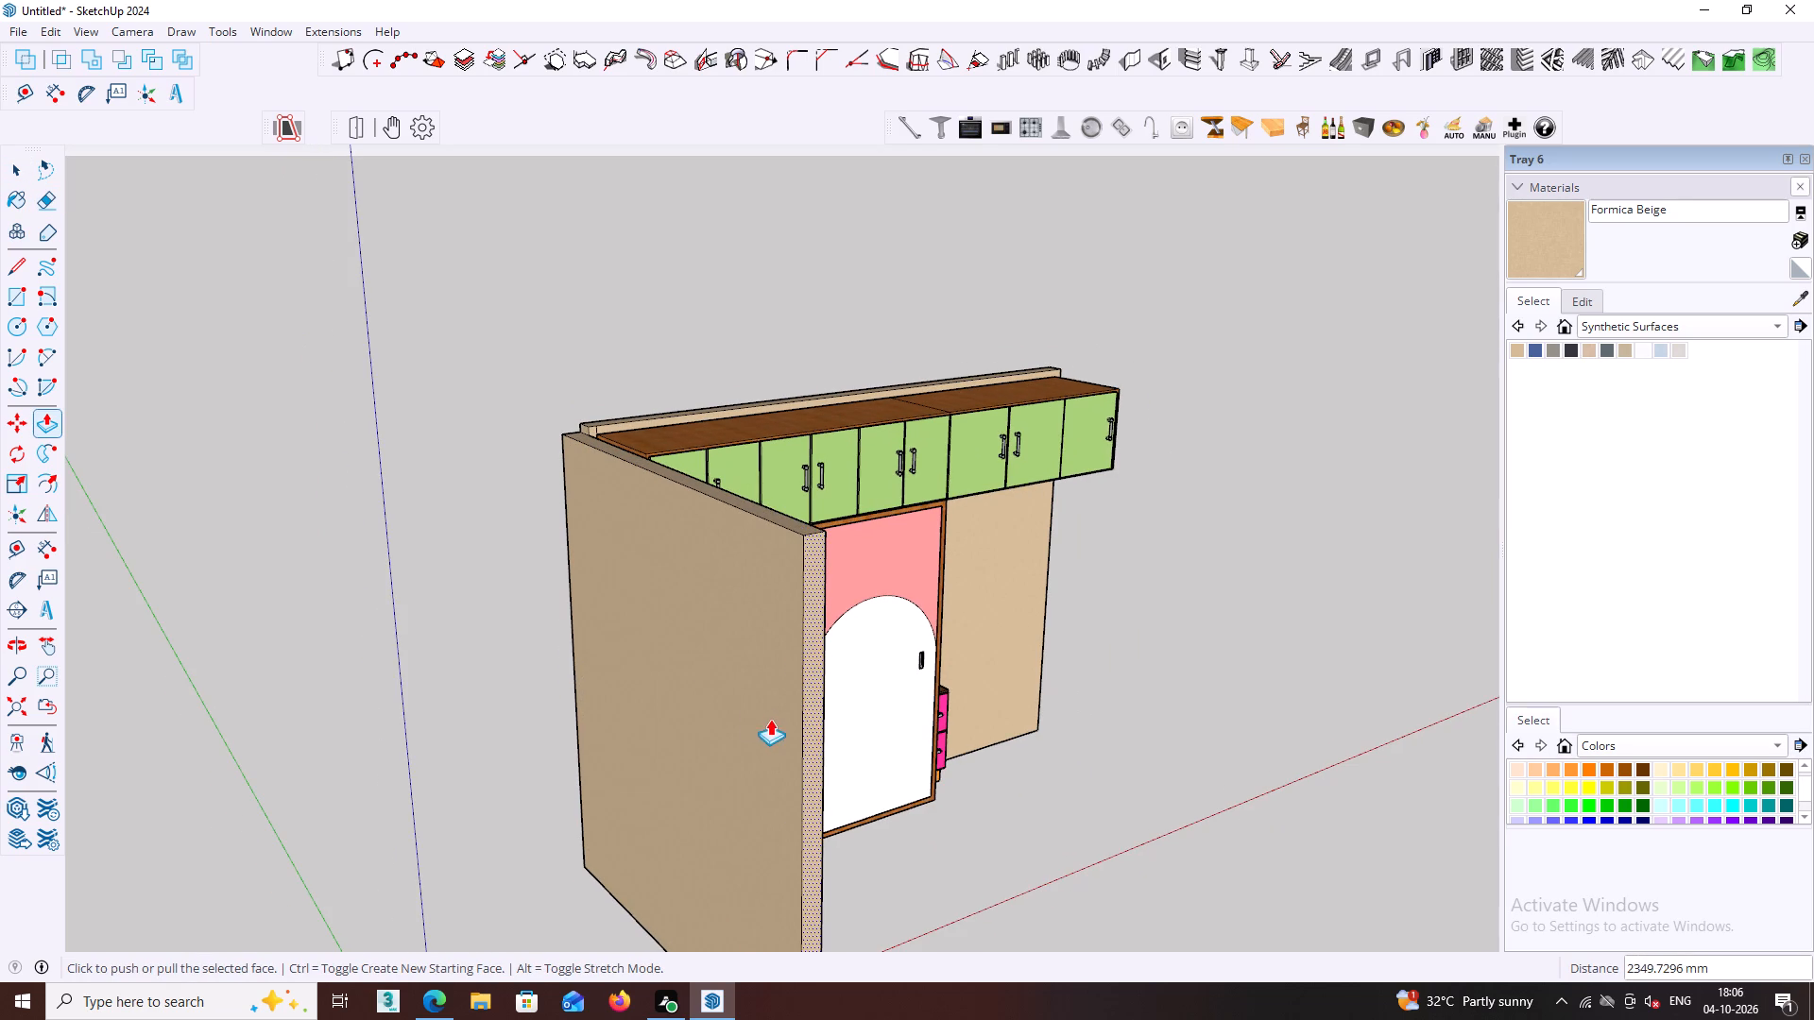
Extend the raised top strip's end face about 114 mm over the new side wall, flush with its outer face.
scroll(556, 373, up, 12)
scroll(617, 498, up, 3)
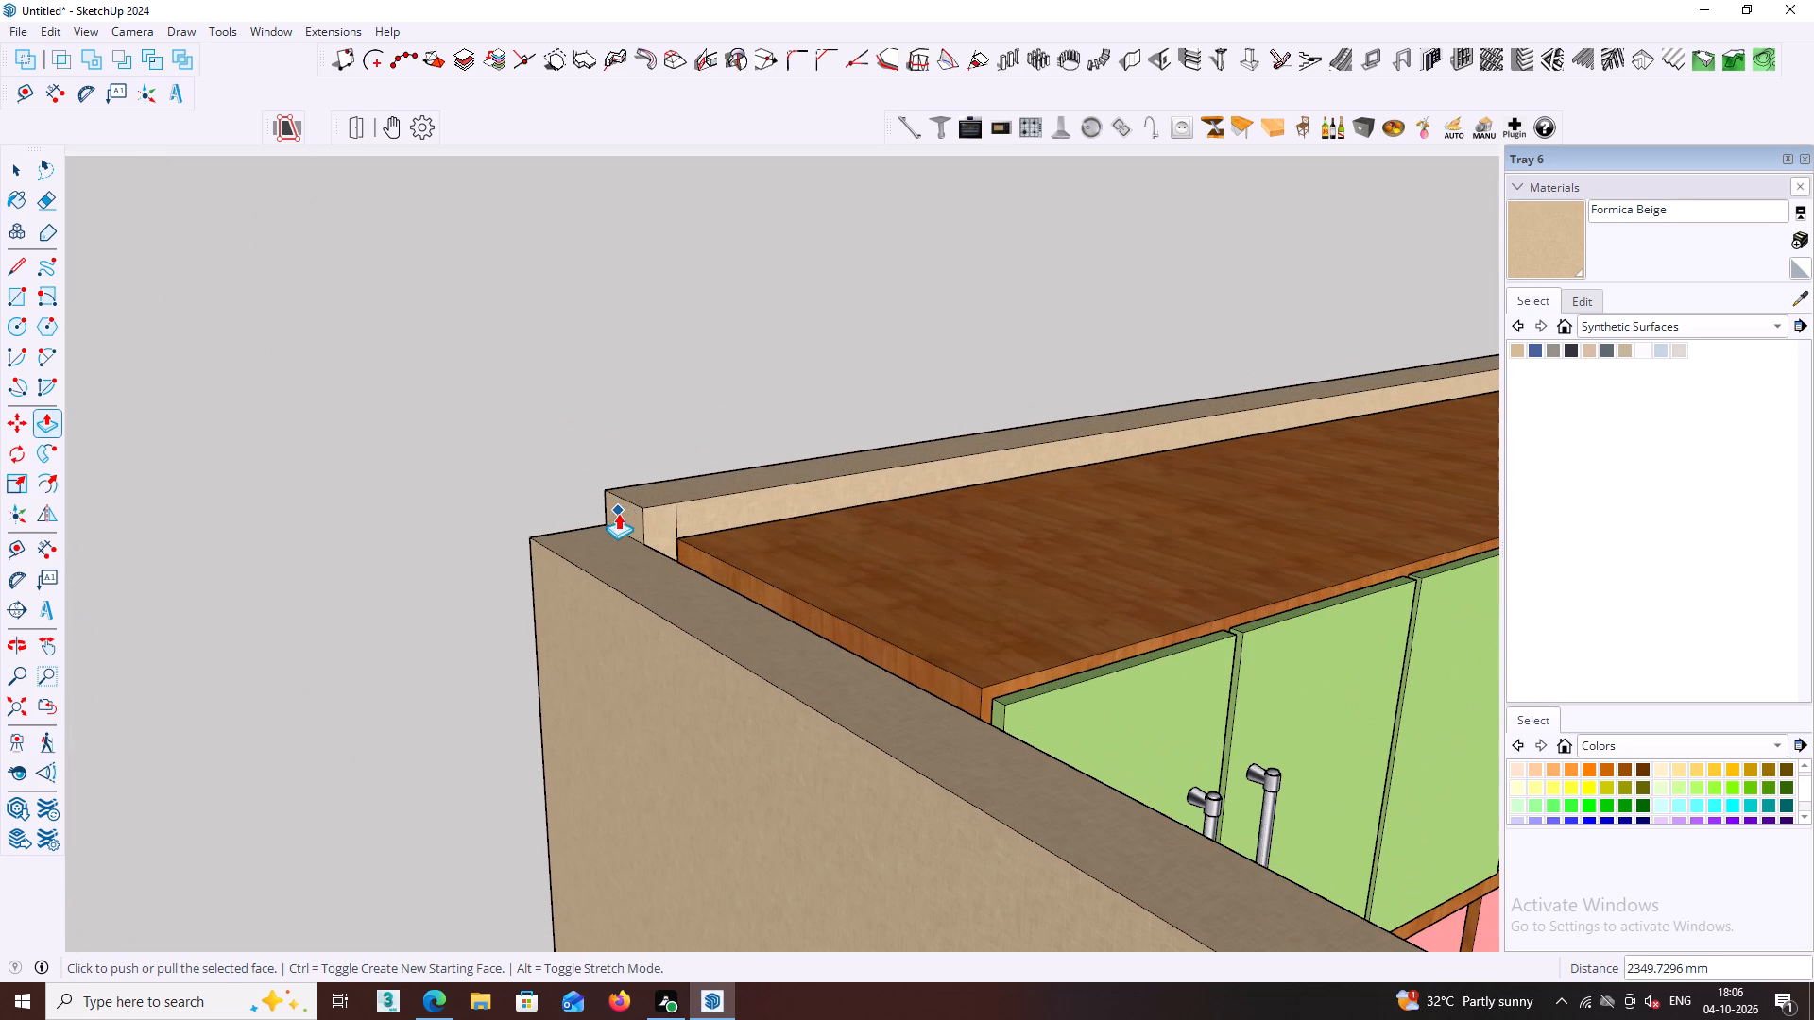
key(space)
click(622, 514)
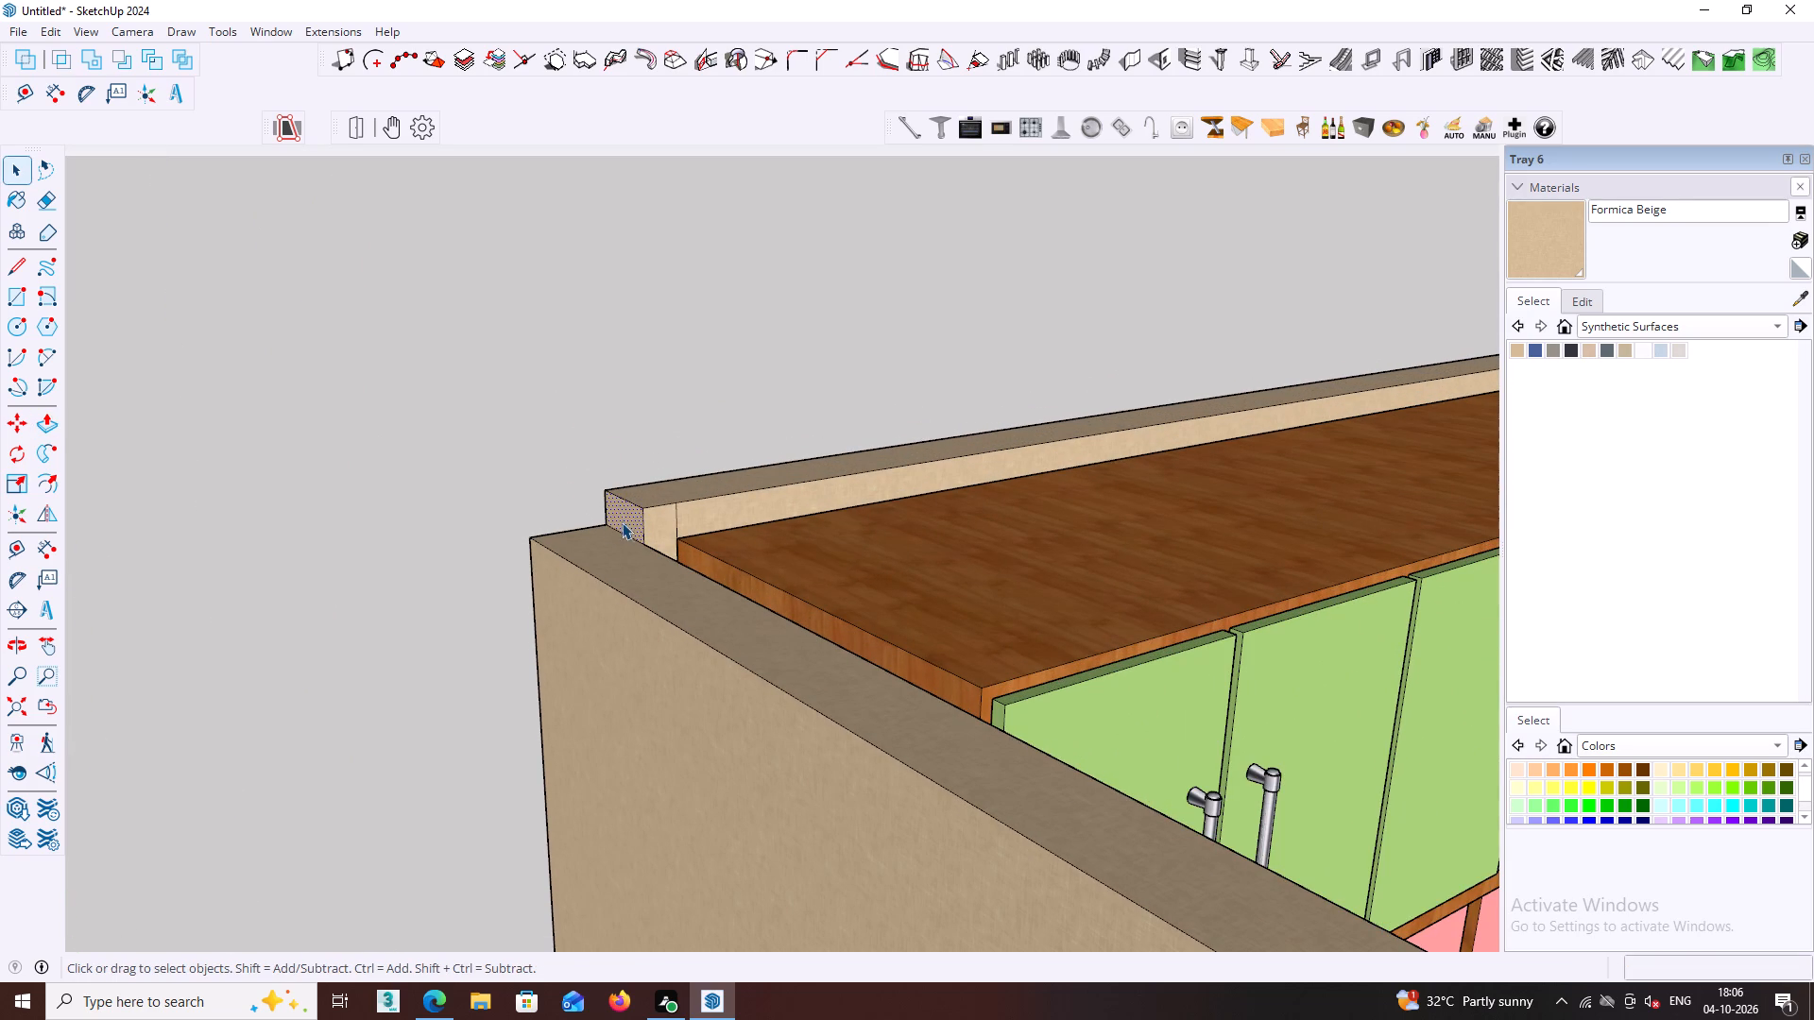
key(p)
click(622, 522)
click(570, 557)
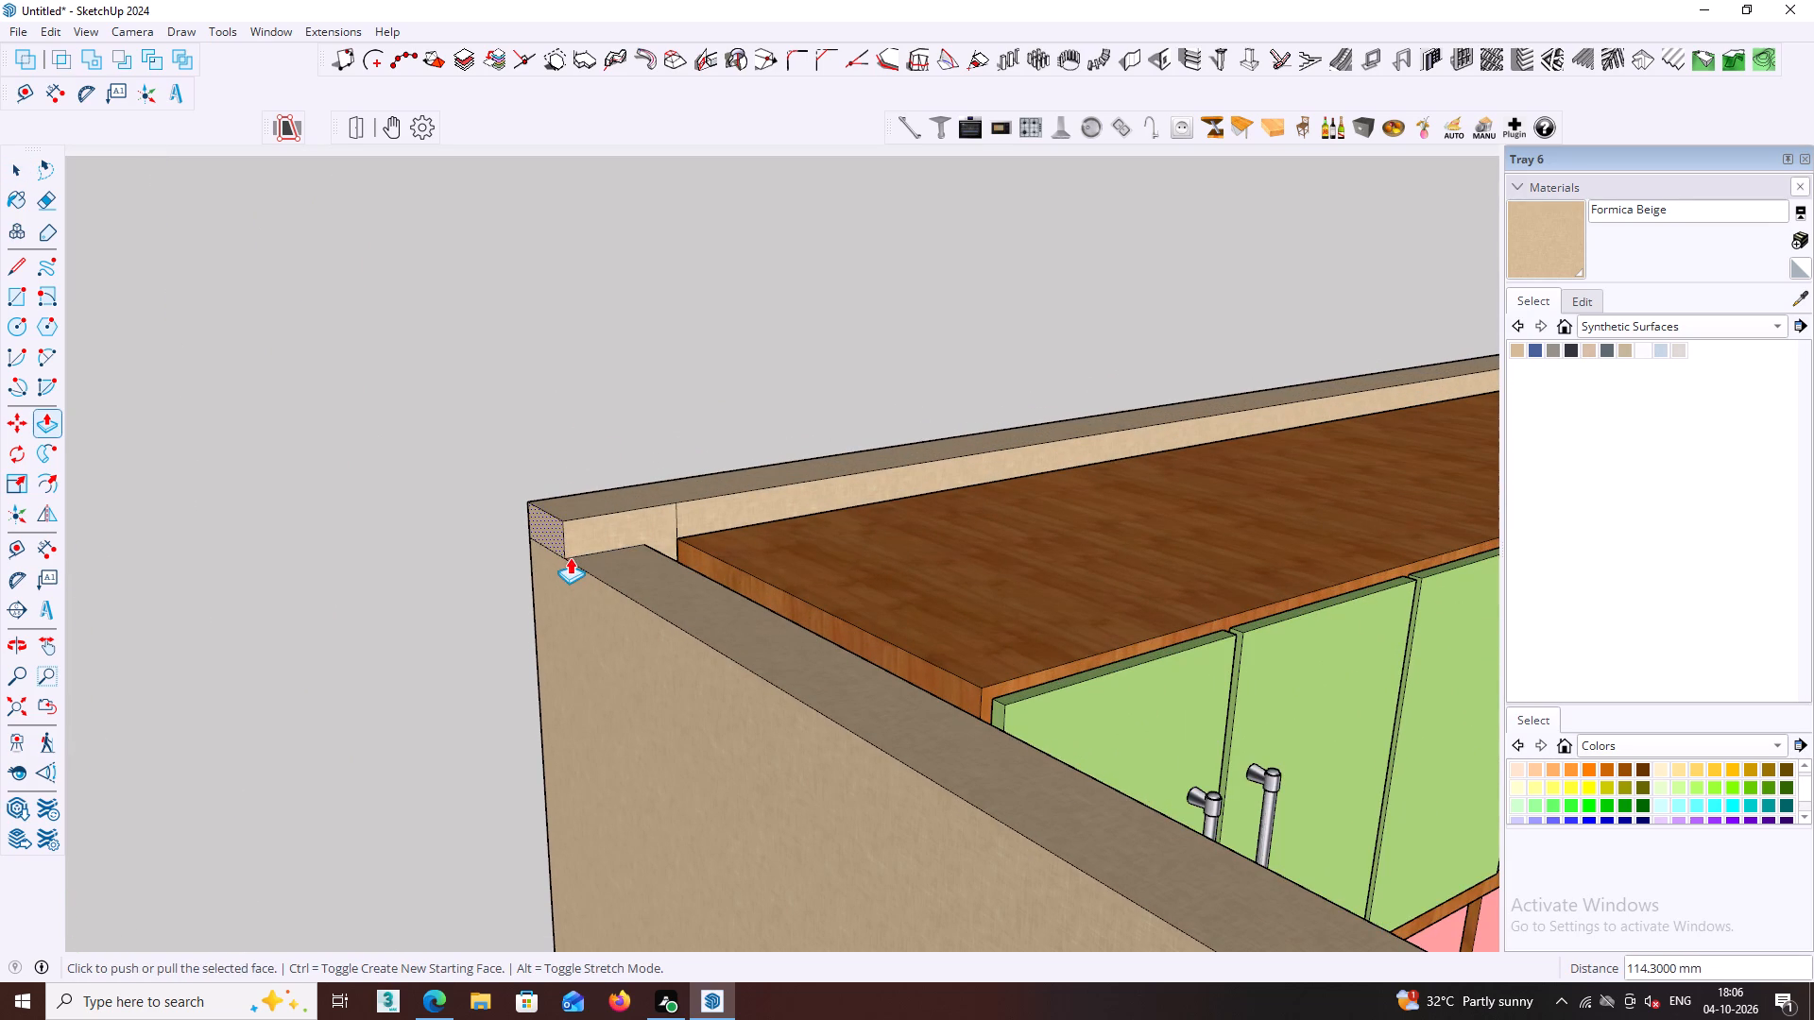
key(space)
Raise the side wall's top face level with the raised top of the back wall using Push/Pull.
scroll(619, 588, down, 3)
middle_drag(670, 605, 290, 492)
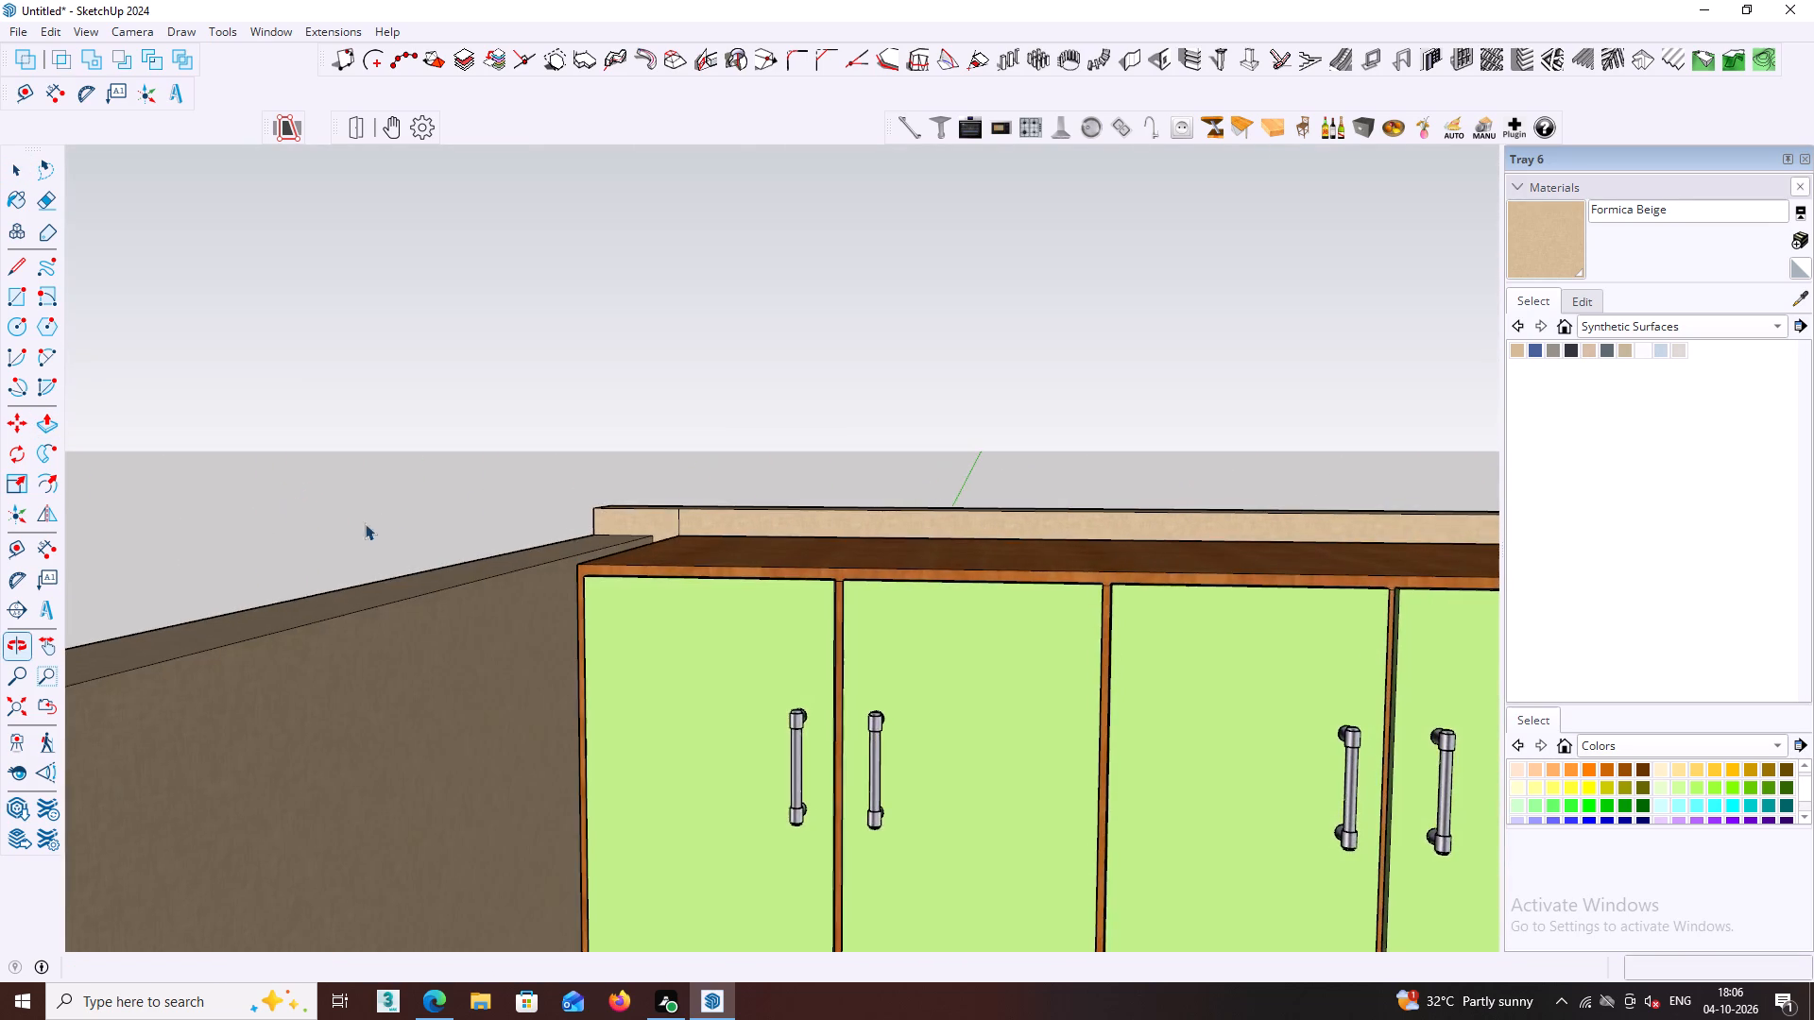
middle_drag(411, 527, 428, 621)
scroll(446, 623, down, 2)
middle_drag(487, 614, 507, 492)
middle_drag(518, 497, 547, 581)
scroll(556, 446, up, 1)
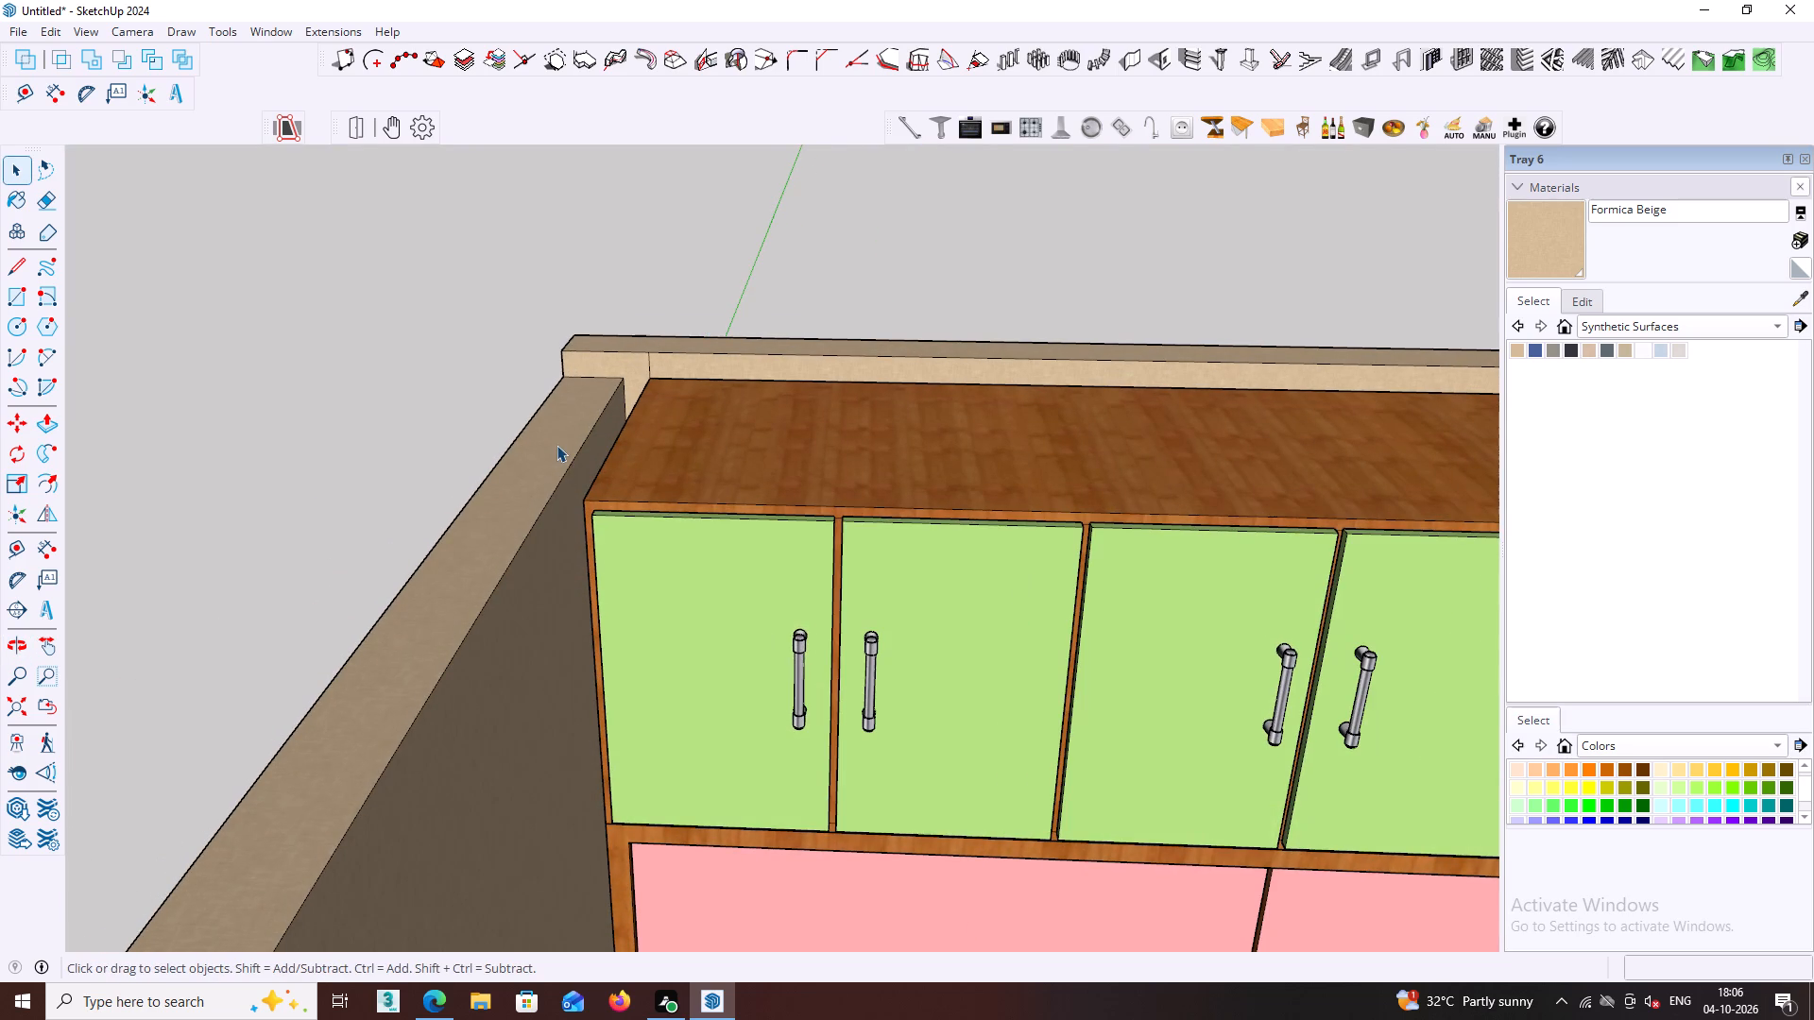
click(556, 445)
key(p)
click(556, 448)
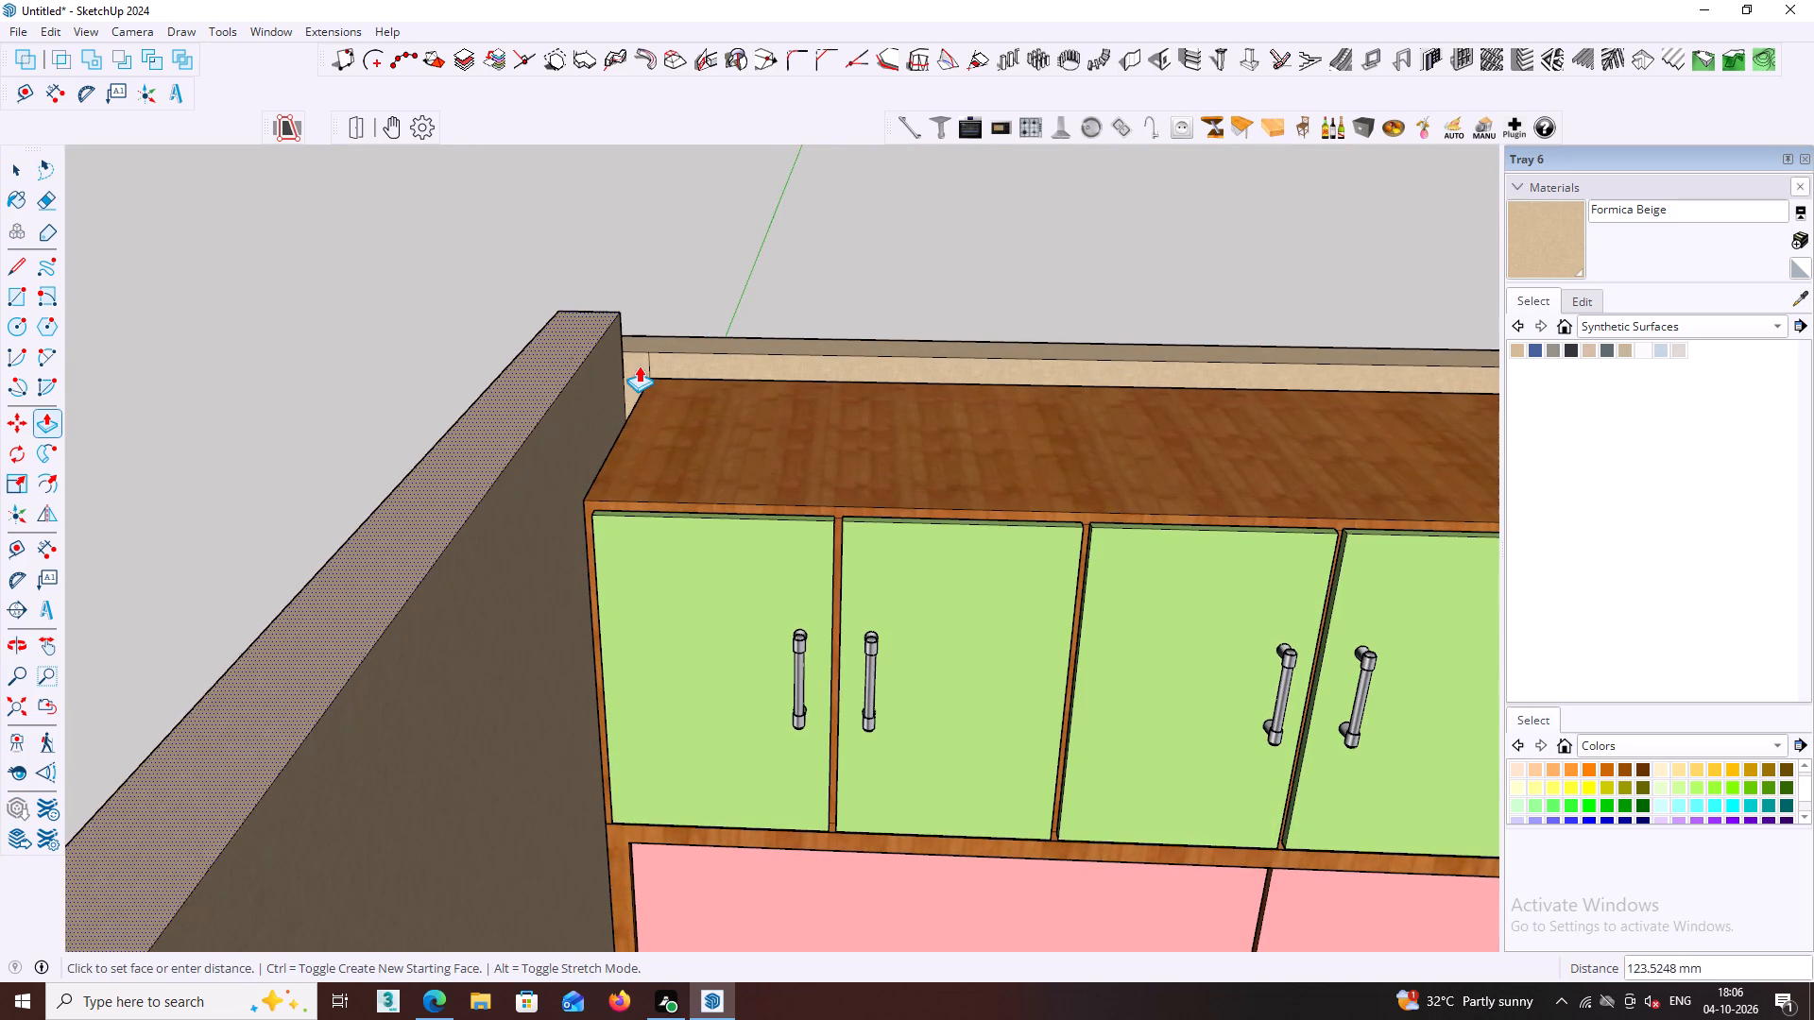
click(647, 348)
key(space)
scroll(613, 404, down, 2)
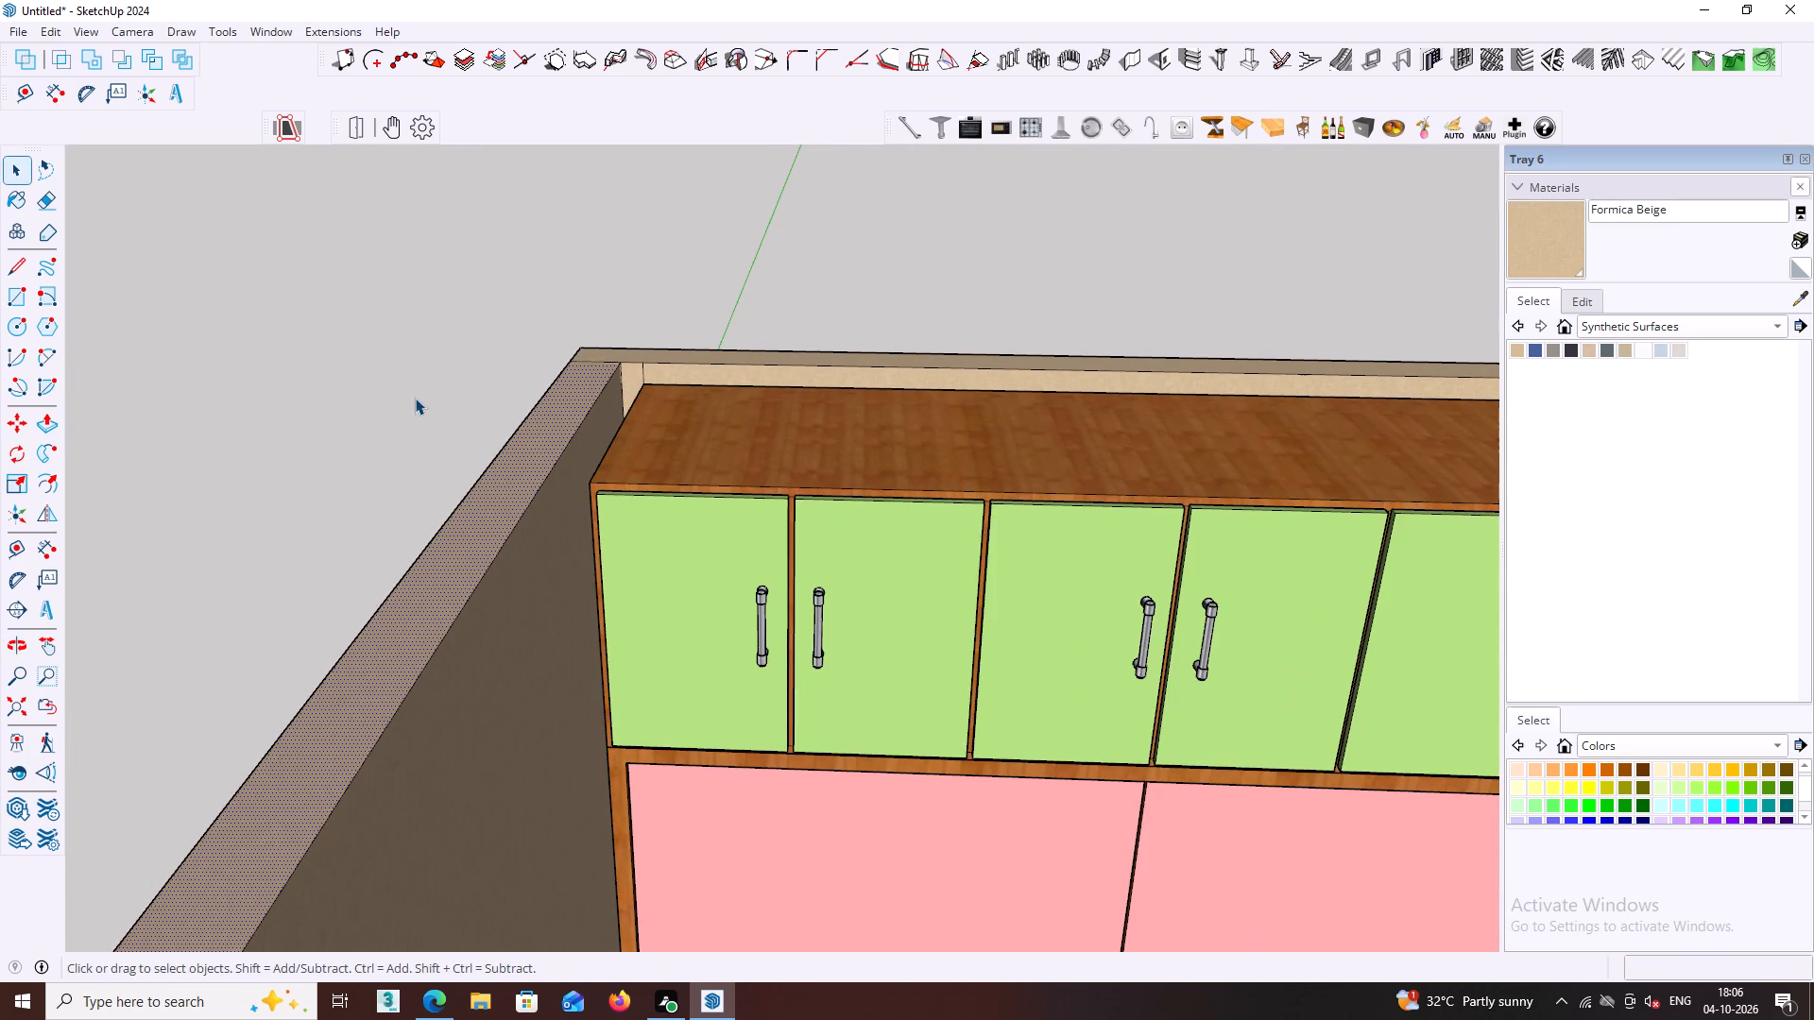
click(415, 399)
Erase the vertical and horizontal seam edges at the back top corner of the side wall's outer face.
middle_drag(490, 413, 700, 387)
scroll(601, 382, up, 4)
middle_drag(449, 409, 574, 367)
scroll(455, 458, up, 1)
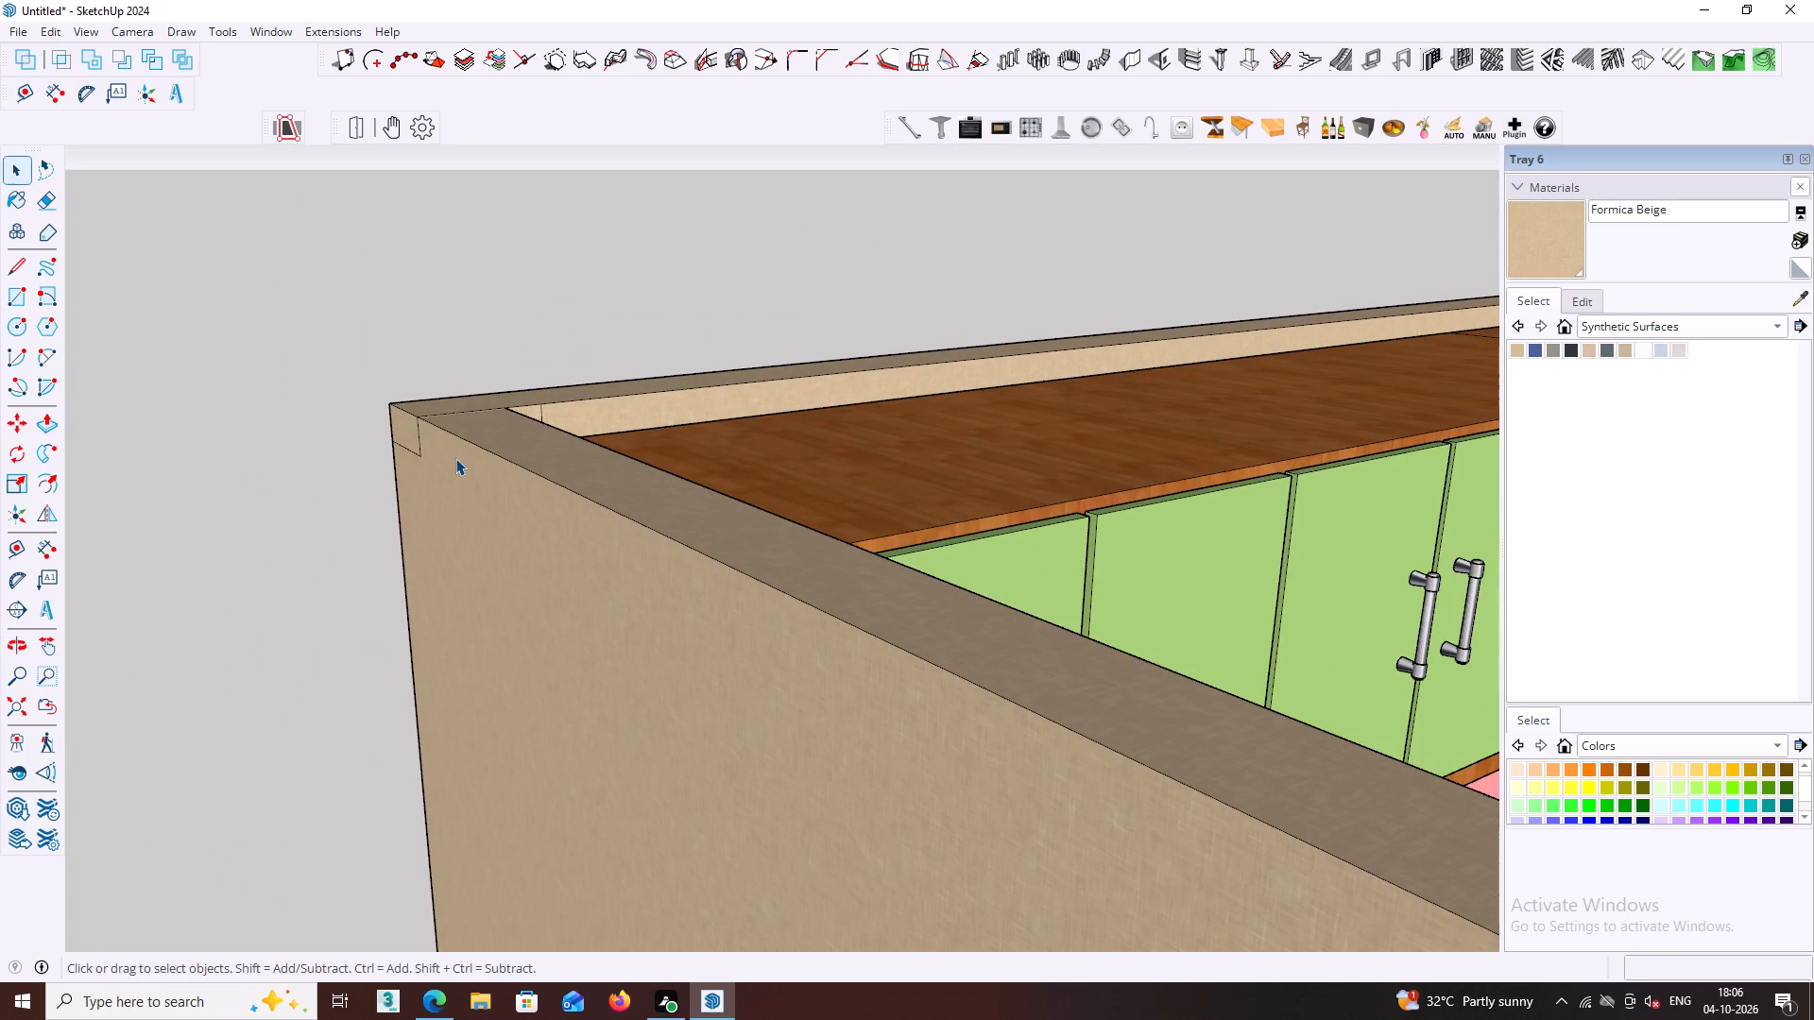
key(e)
scroll(401, 464, up, 4)
middle_drag(408, 465, 577, 431)
scroll(410, 429, up, 3)
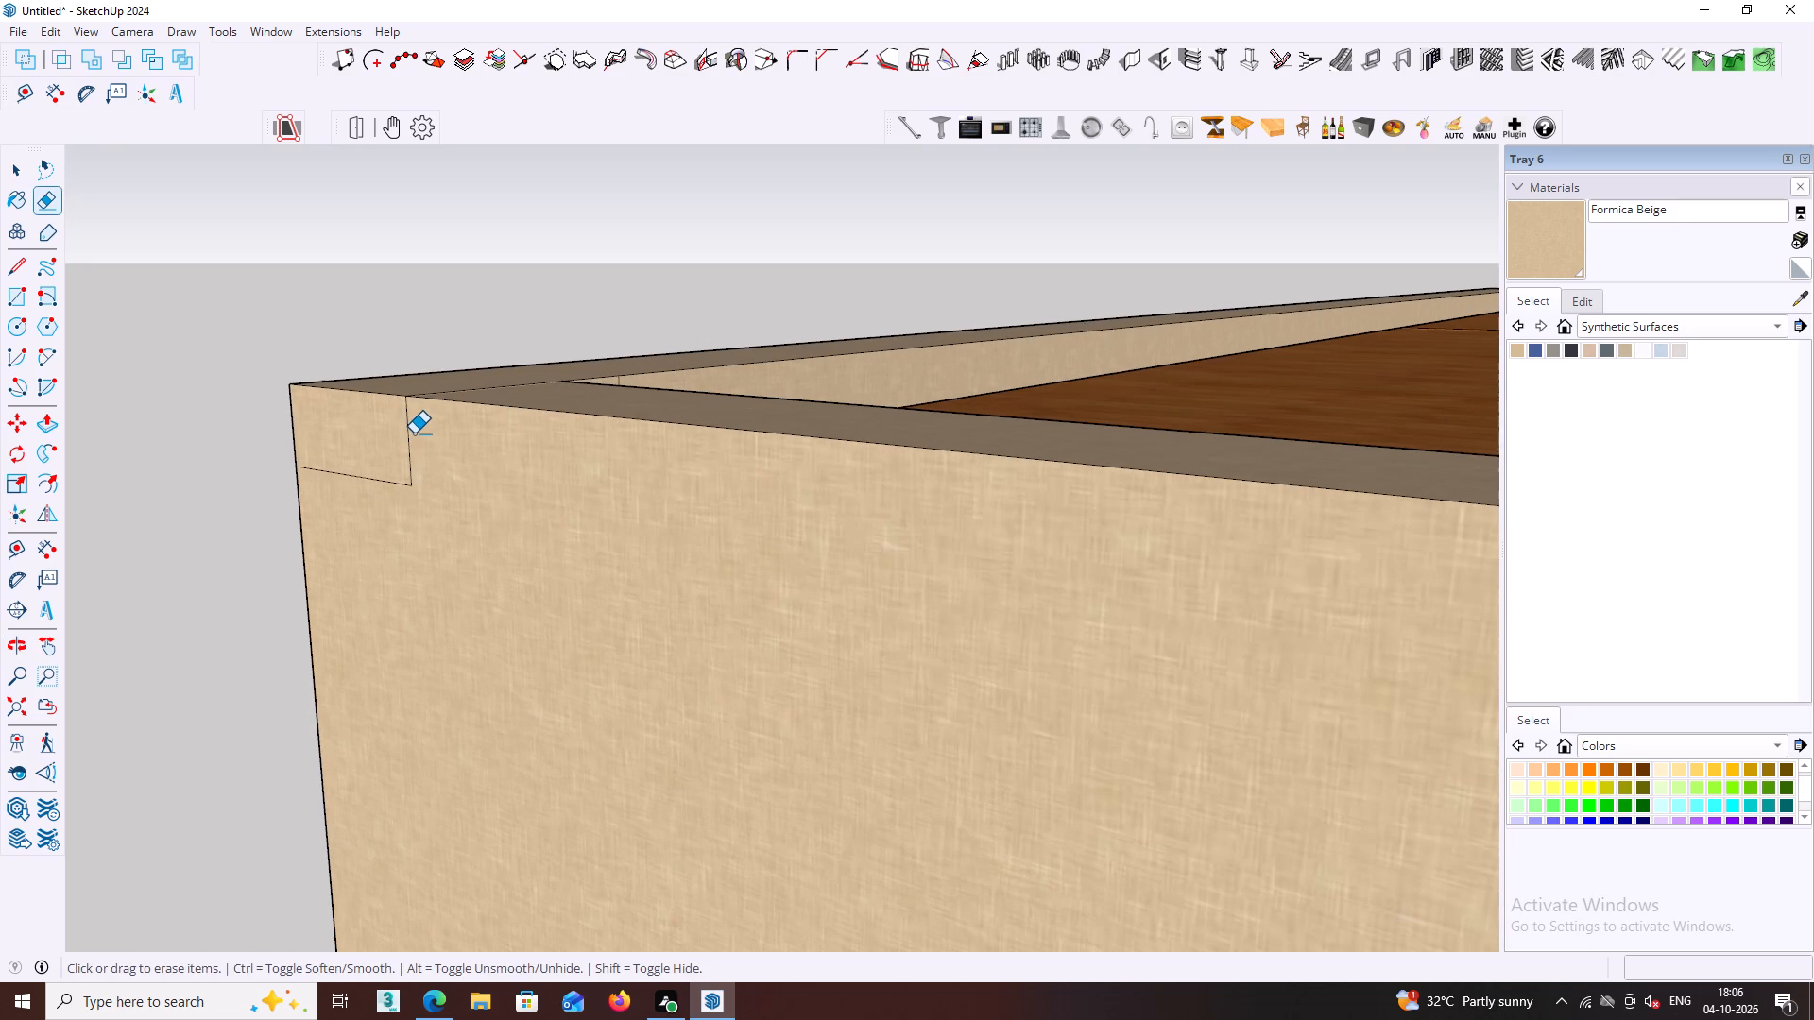
click(406, 437)
click(382, 480)
Erase the seam across the walls' top corner and the short vertical seam on the back wall's inner face.
middle_drag(451, 358, 431, 541)
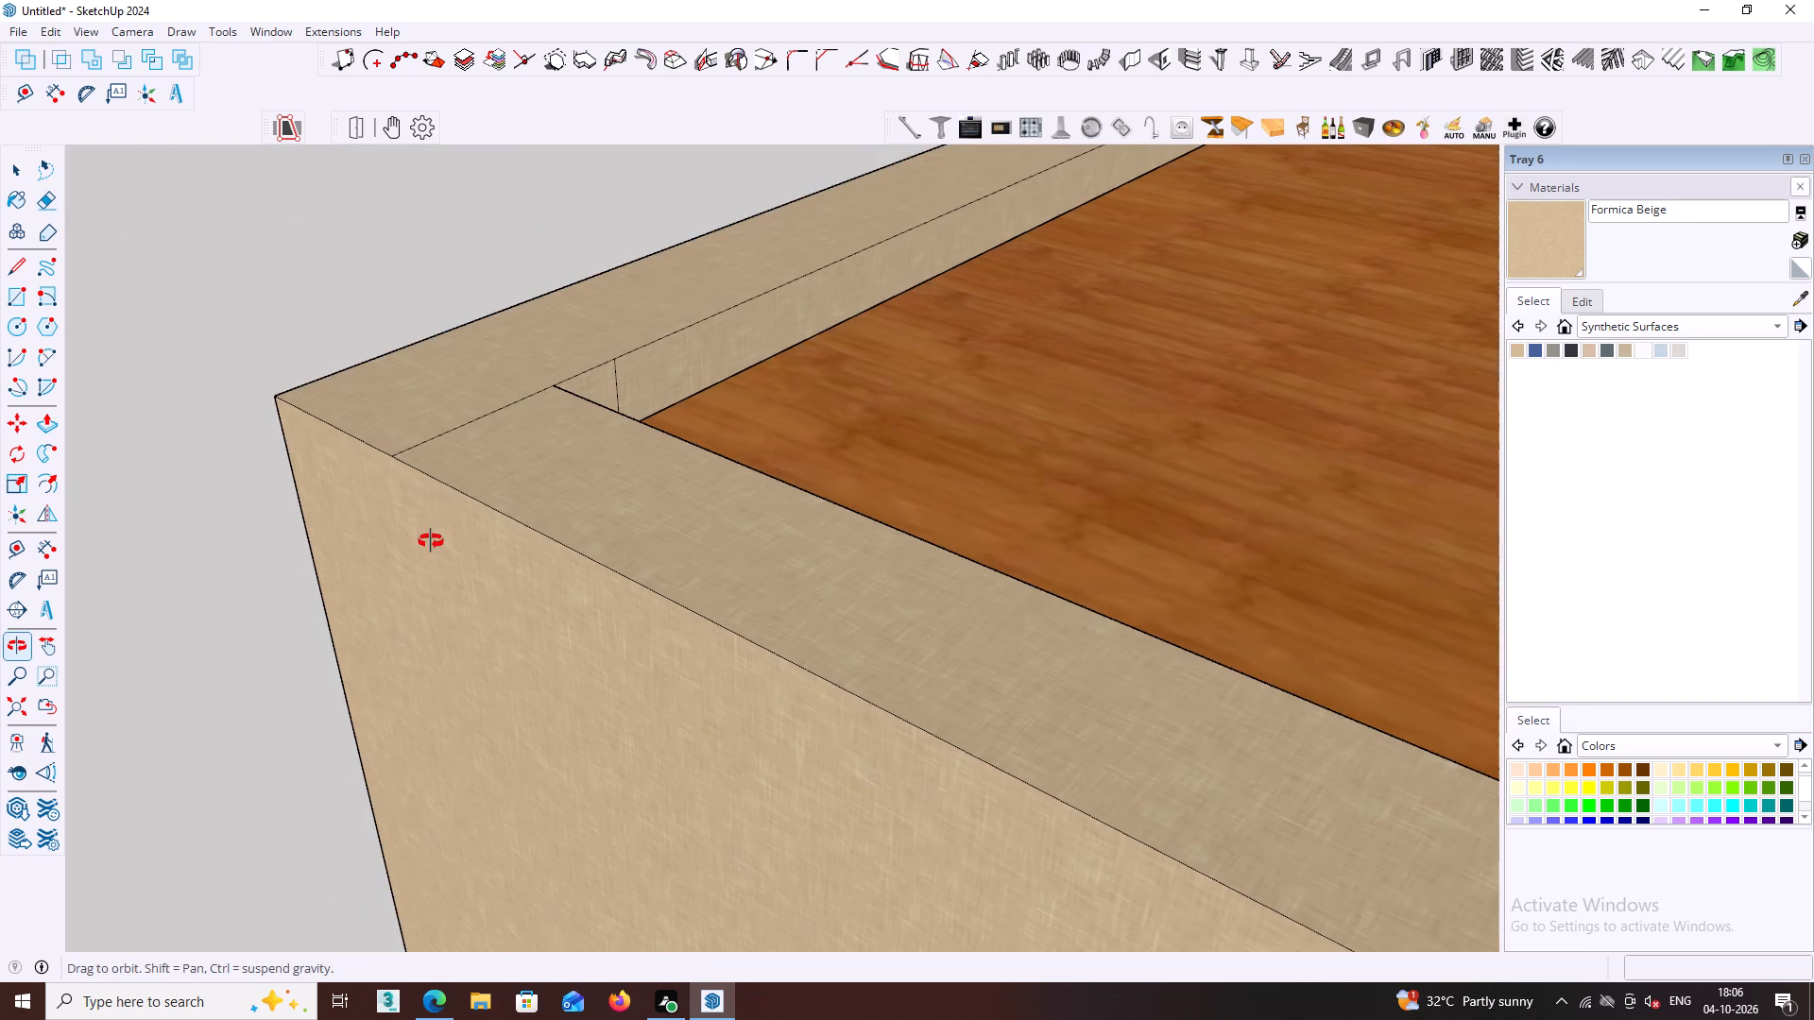
middle_drag(431, 541, 431, 531)
click(437, 434)
scroll(446, 428, down, 2)
middle_drag(535, 399, 233, 393)
middle_drag(608, 387, 491, 379)
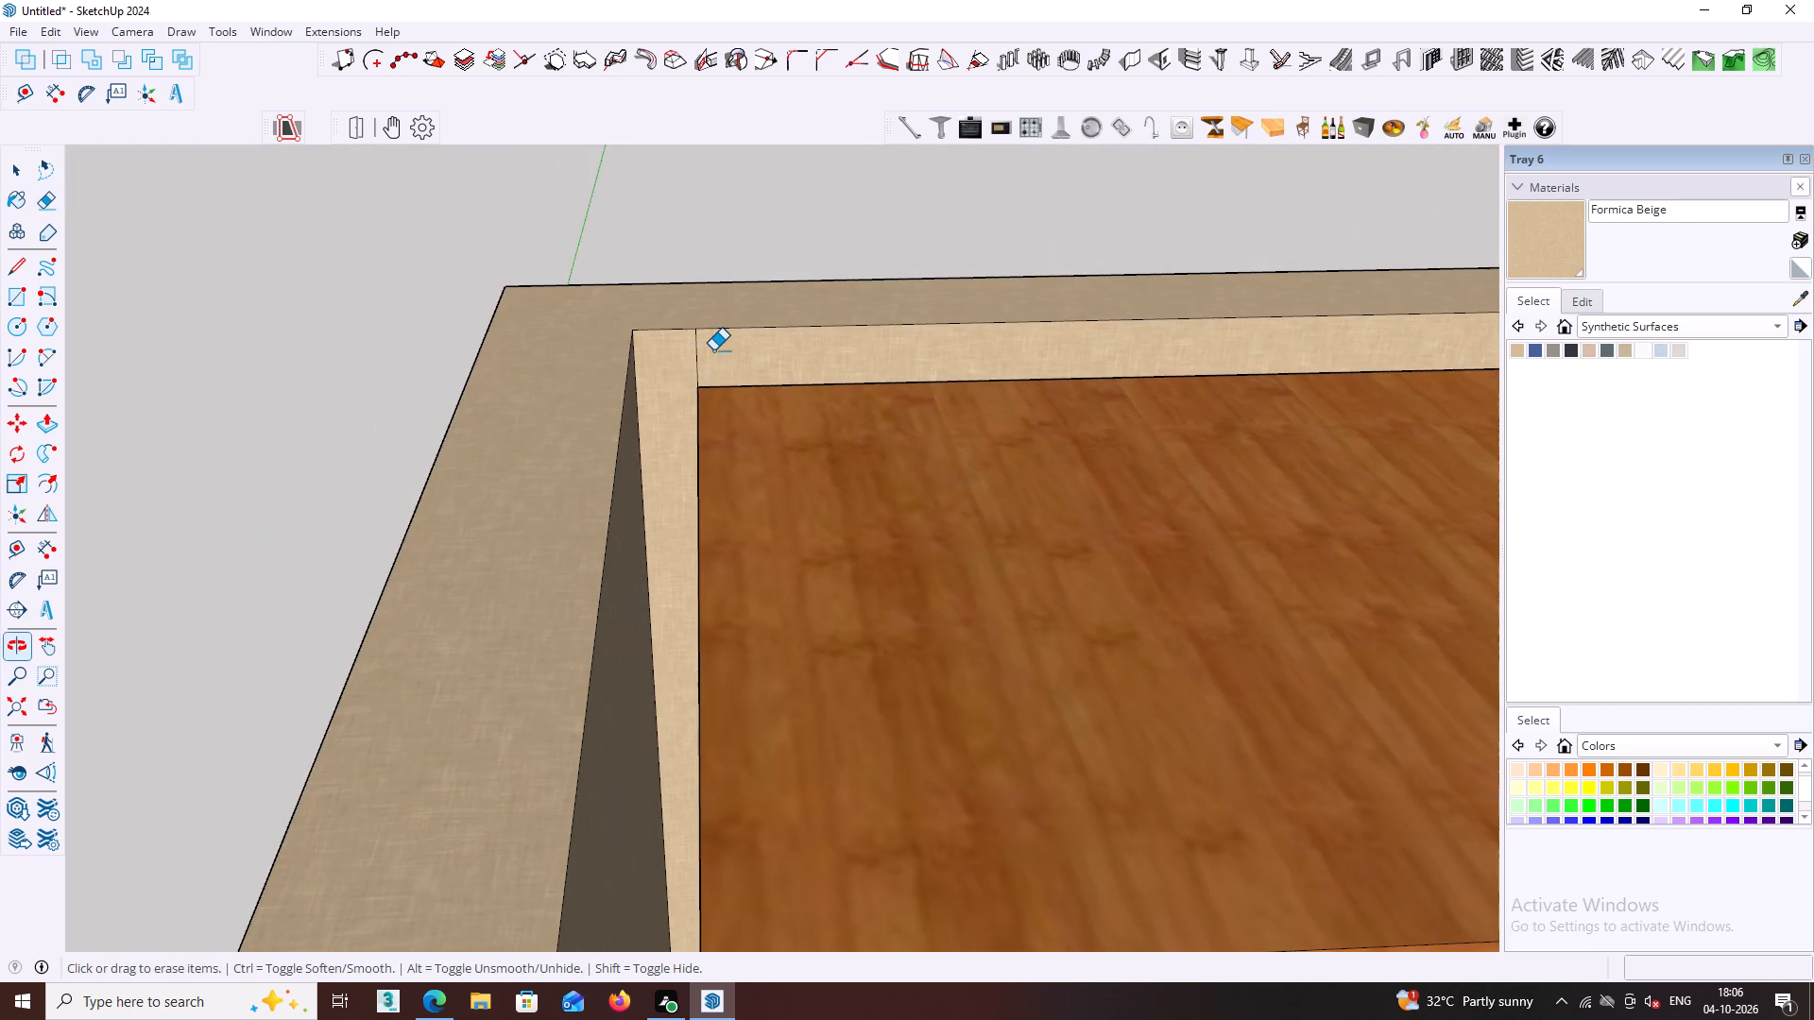
scroll(713, 350, up, 3)
scroll(684, 349, down, 5)
click(686, 352)
scroll(688, 356, down, 12)
middle_drag(686, 363, 684, 374)
middle_drag(733, 465, 576, 306)
middle_drag(633, 356, 648, 262)
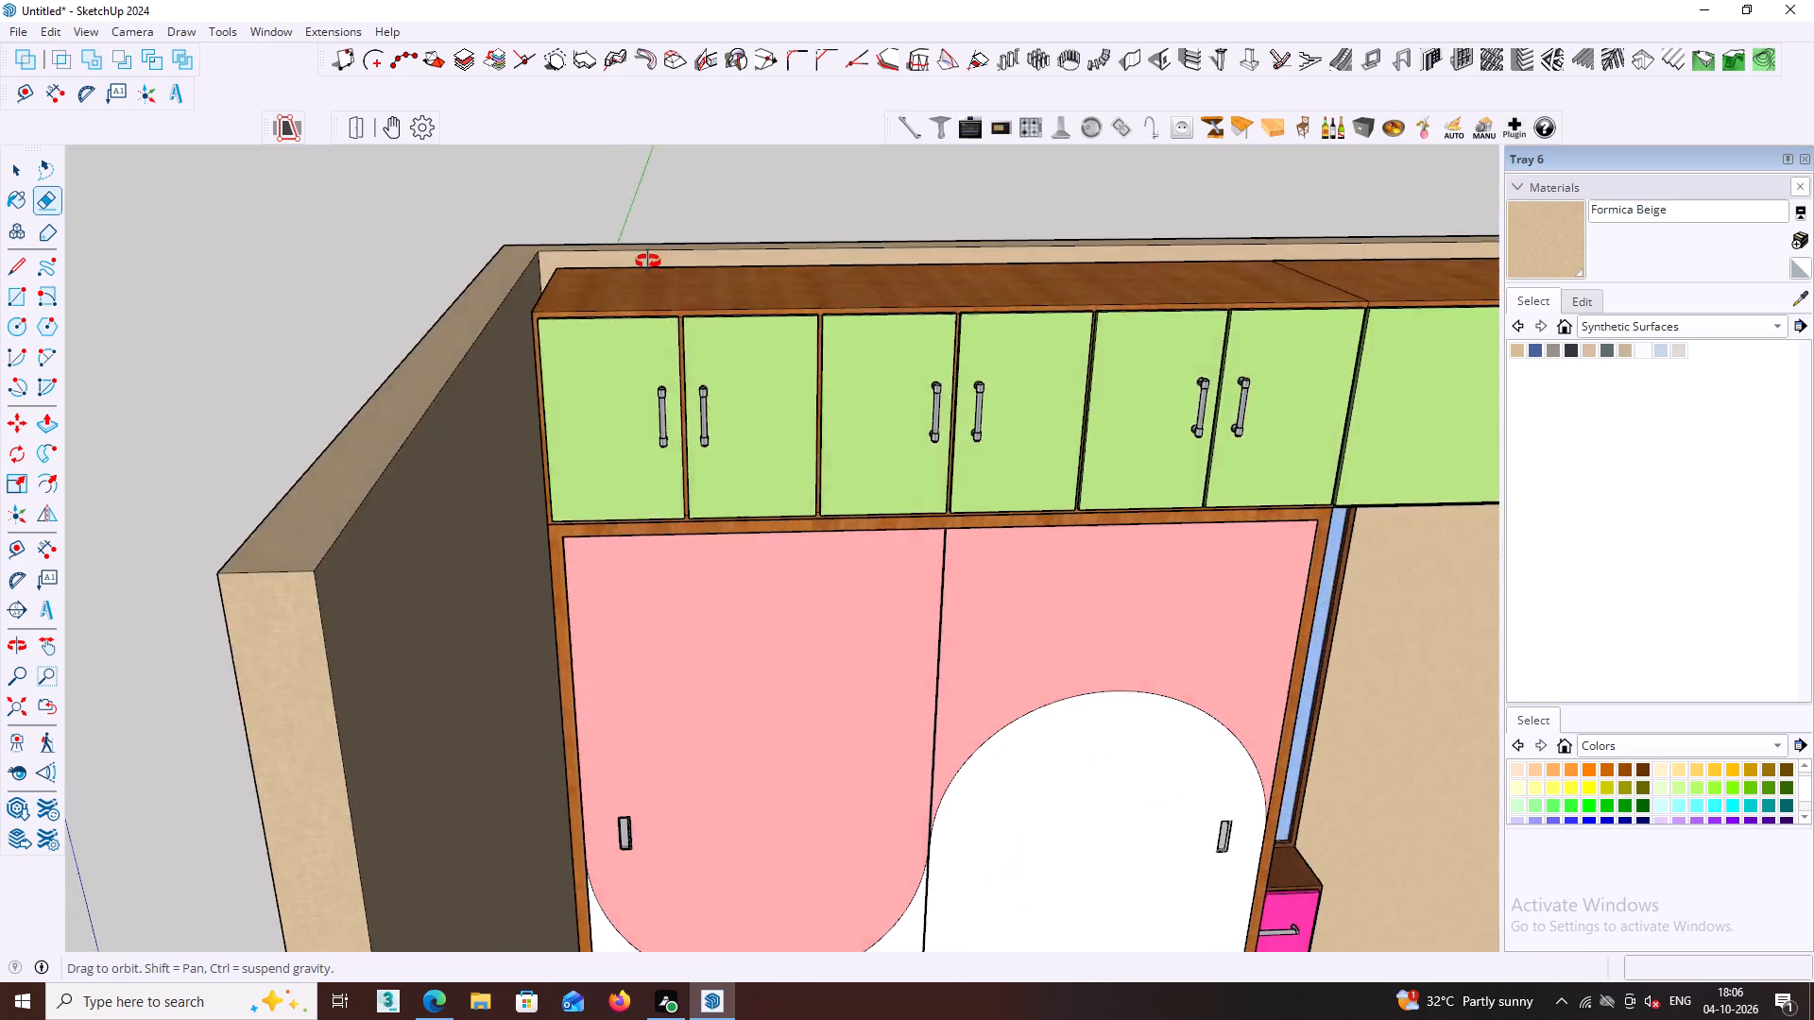
Examine the wardrobe, overhead cabinets, back wall and new side wall from the front and the drawer end.
middle_drag(648, 262, 679, 224)
scroll(680, 360, down, 5)
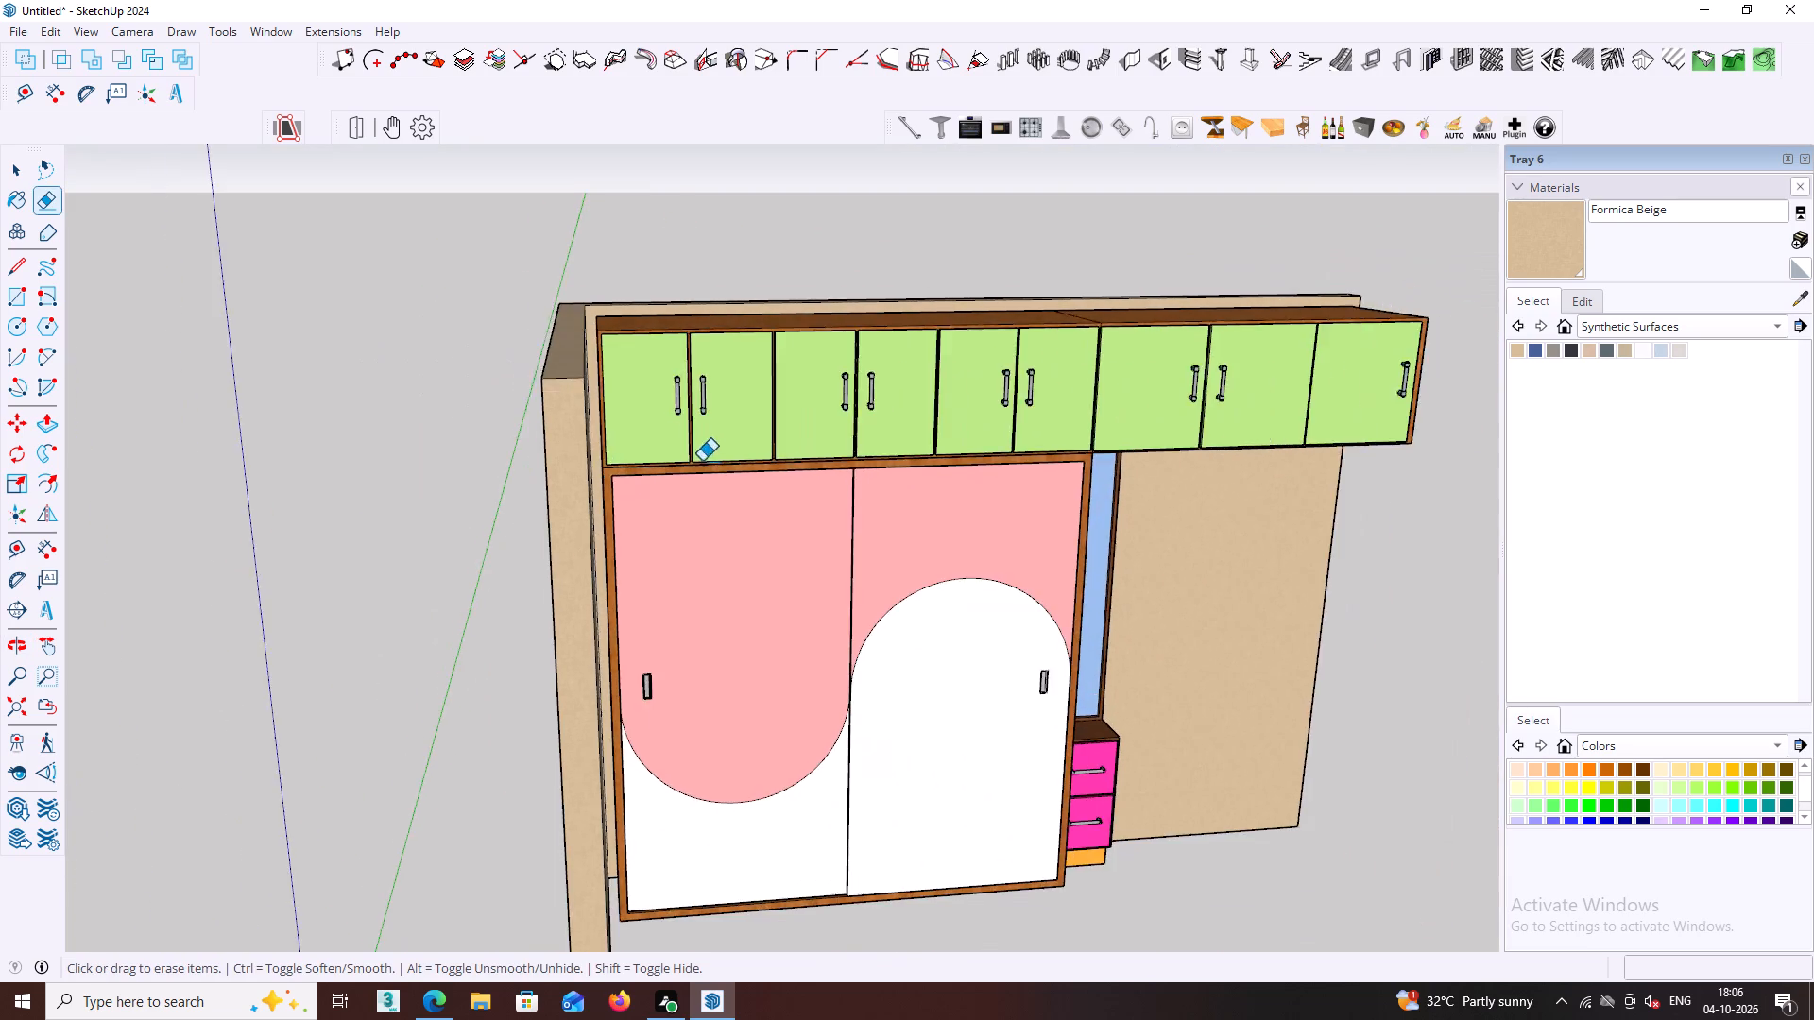
shift+middle_drag(703, 462, 631, 447)
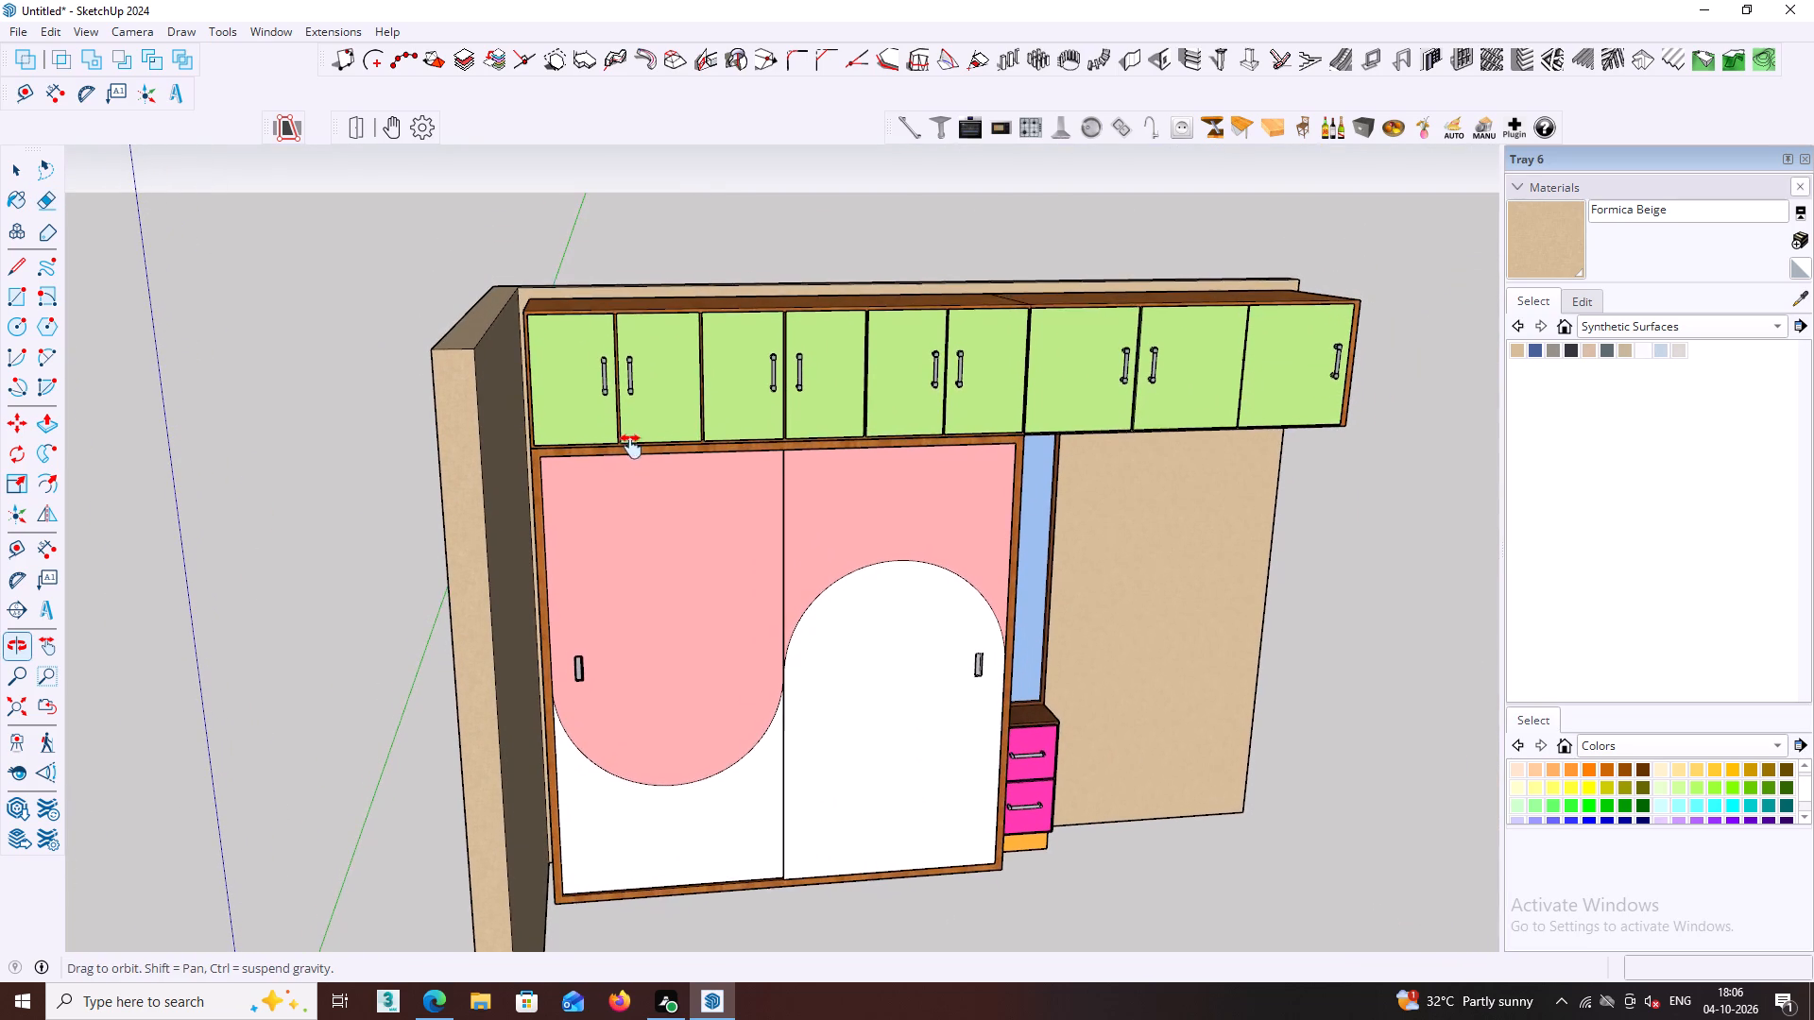
shift+middle_drag(631, 447, 631, 450)
scroll(643, 479, down, 3)
shift+middle_drag(728, 541, 678, 483)
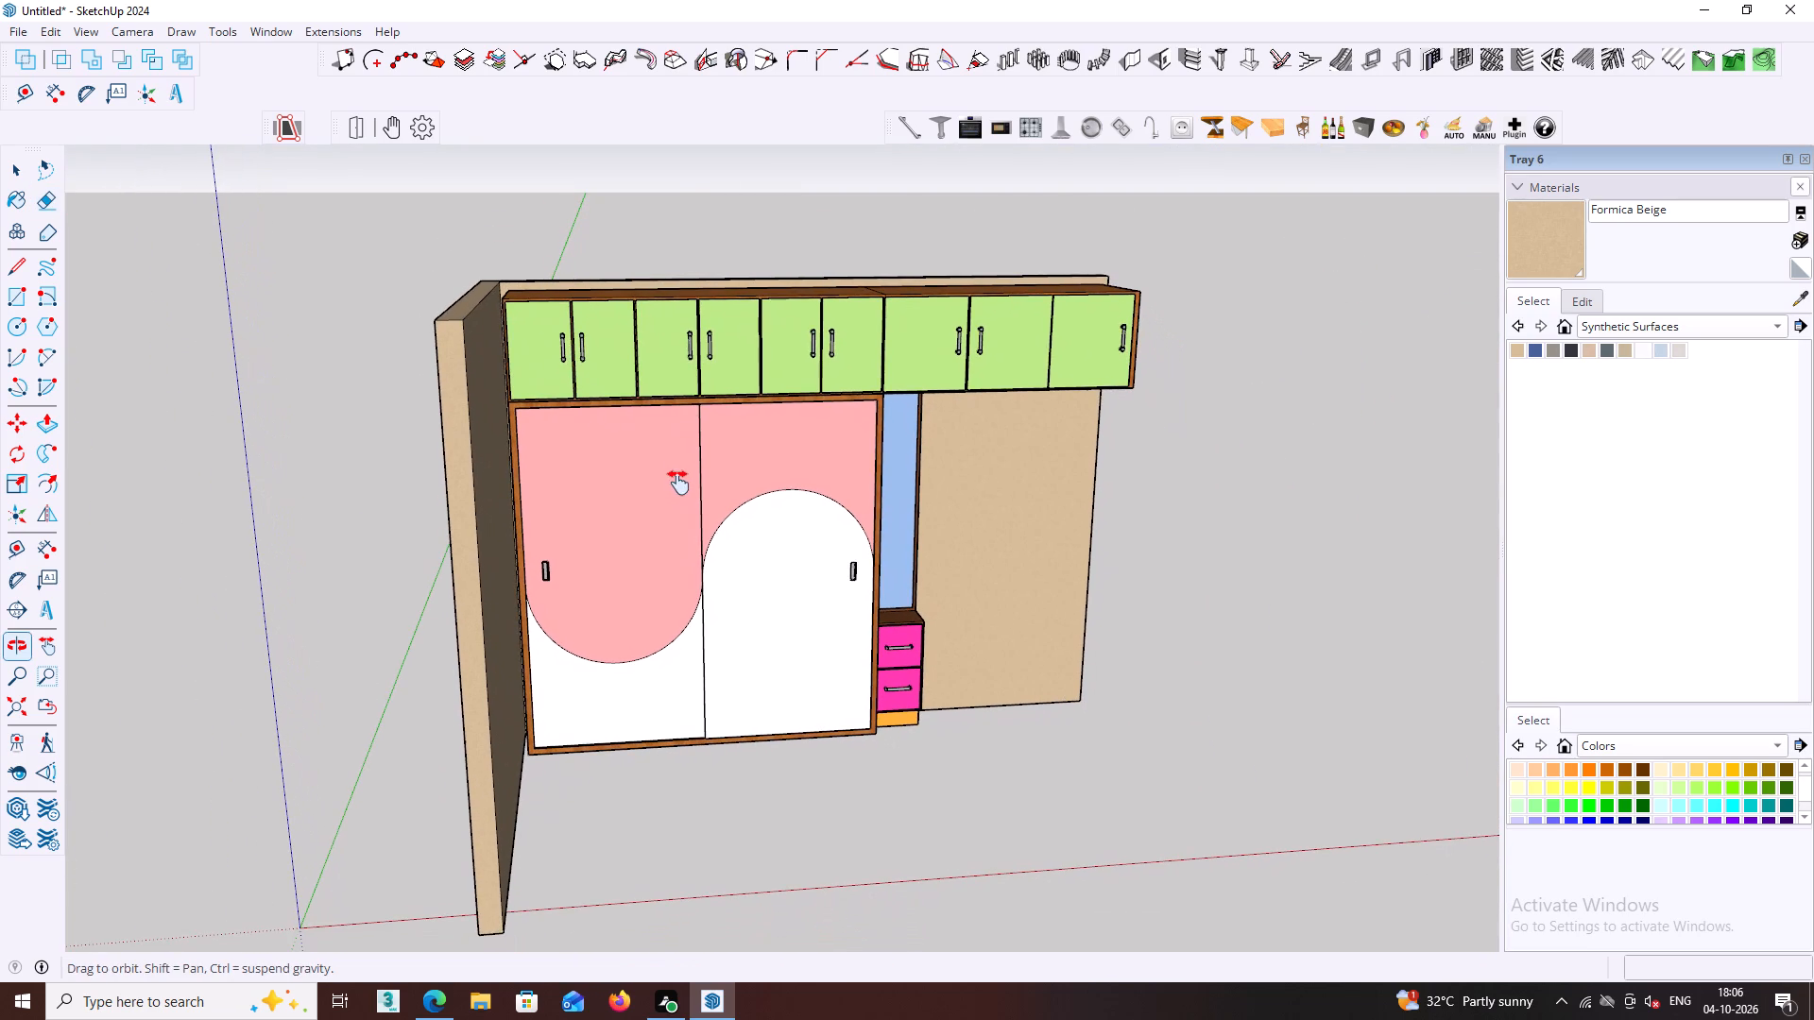
shift+middle_drag(678, 483, 716, 493)
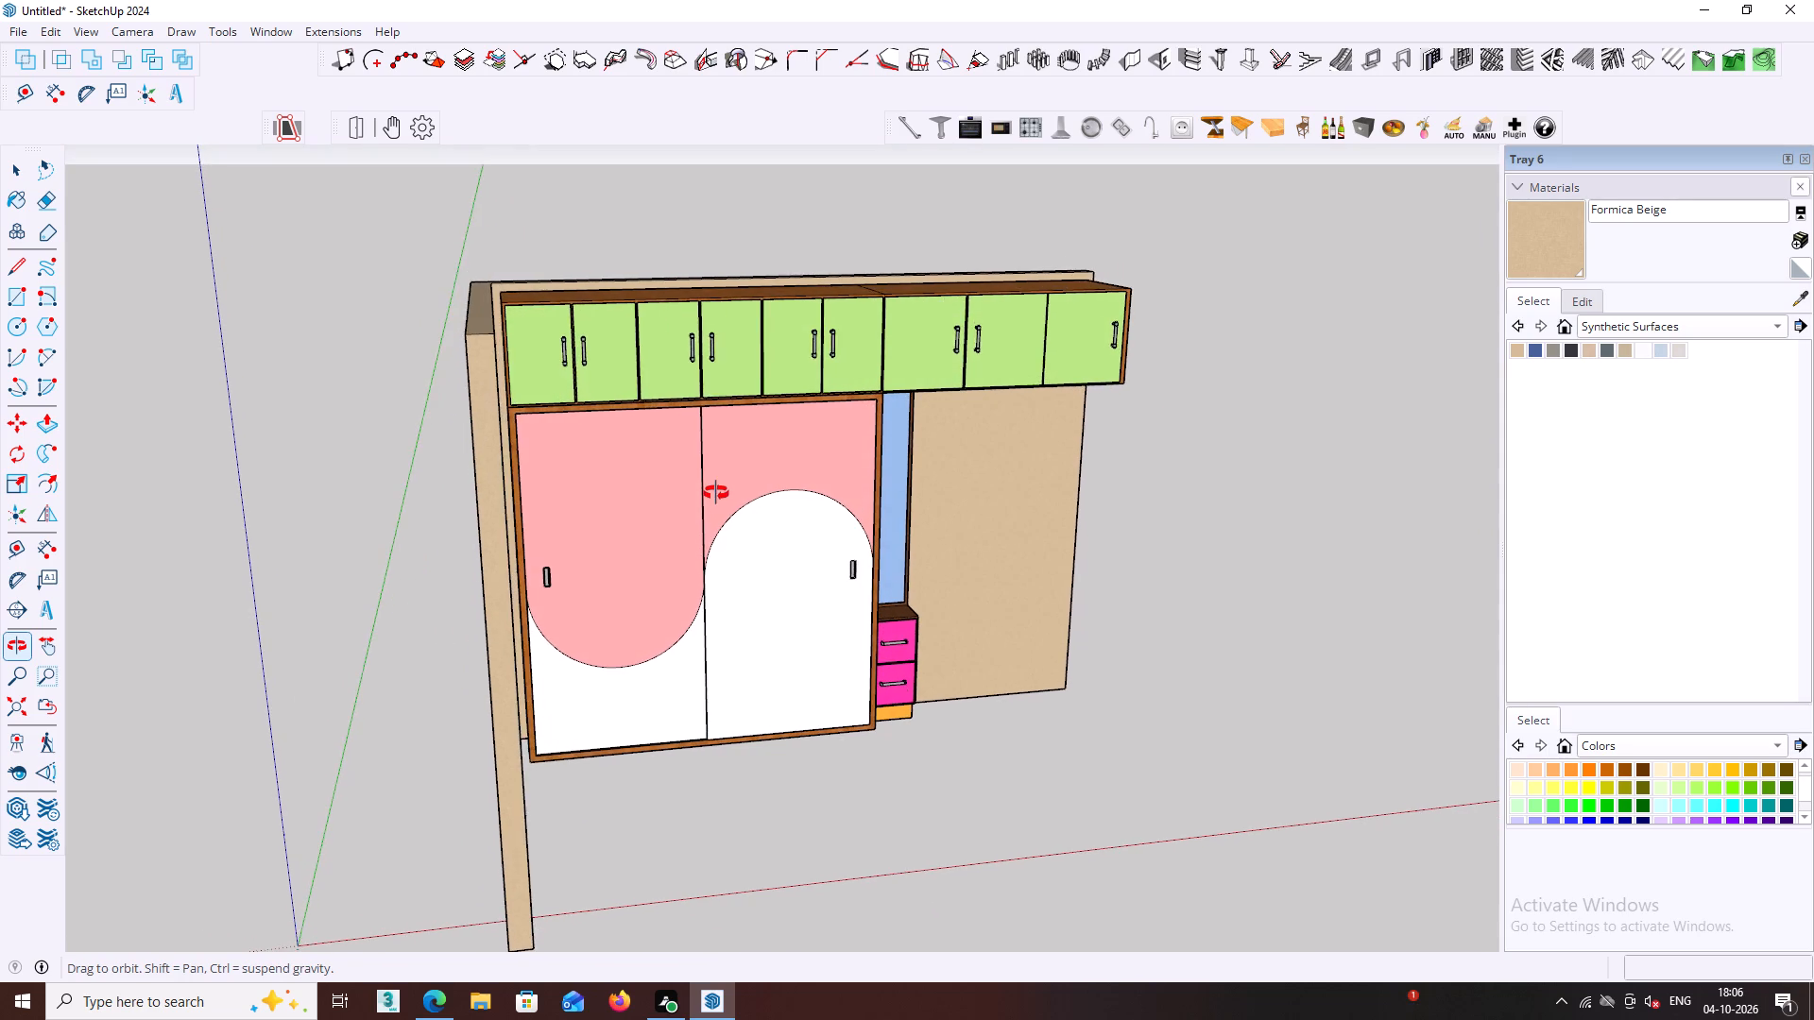
shift+middle_drag(716, 493, 708, 473)
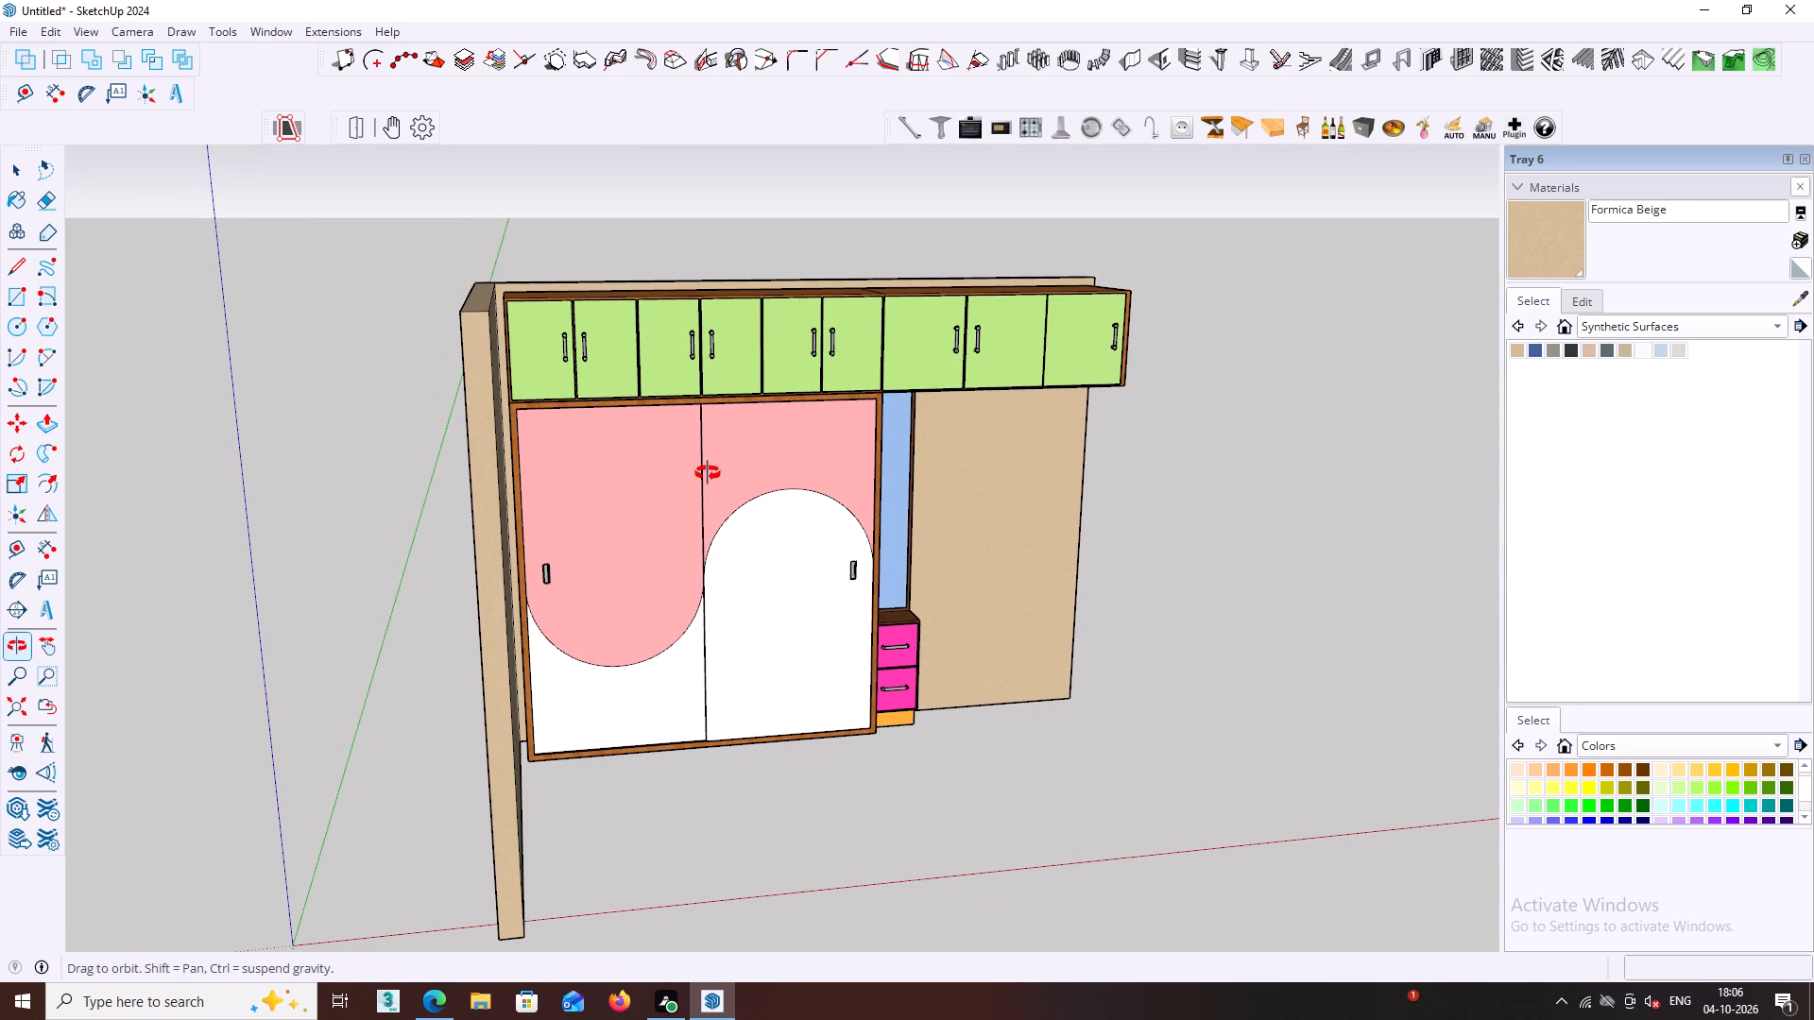
shift+middle_drag(708, 473, 609, 497)
middle_drag(858, 474, 676, 480)
middle_drag(1020, 458, 798, 446)
shift+scroll(886, 452, down, 1)
middle_drag(882, 424, 797, 420)
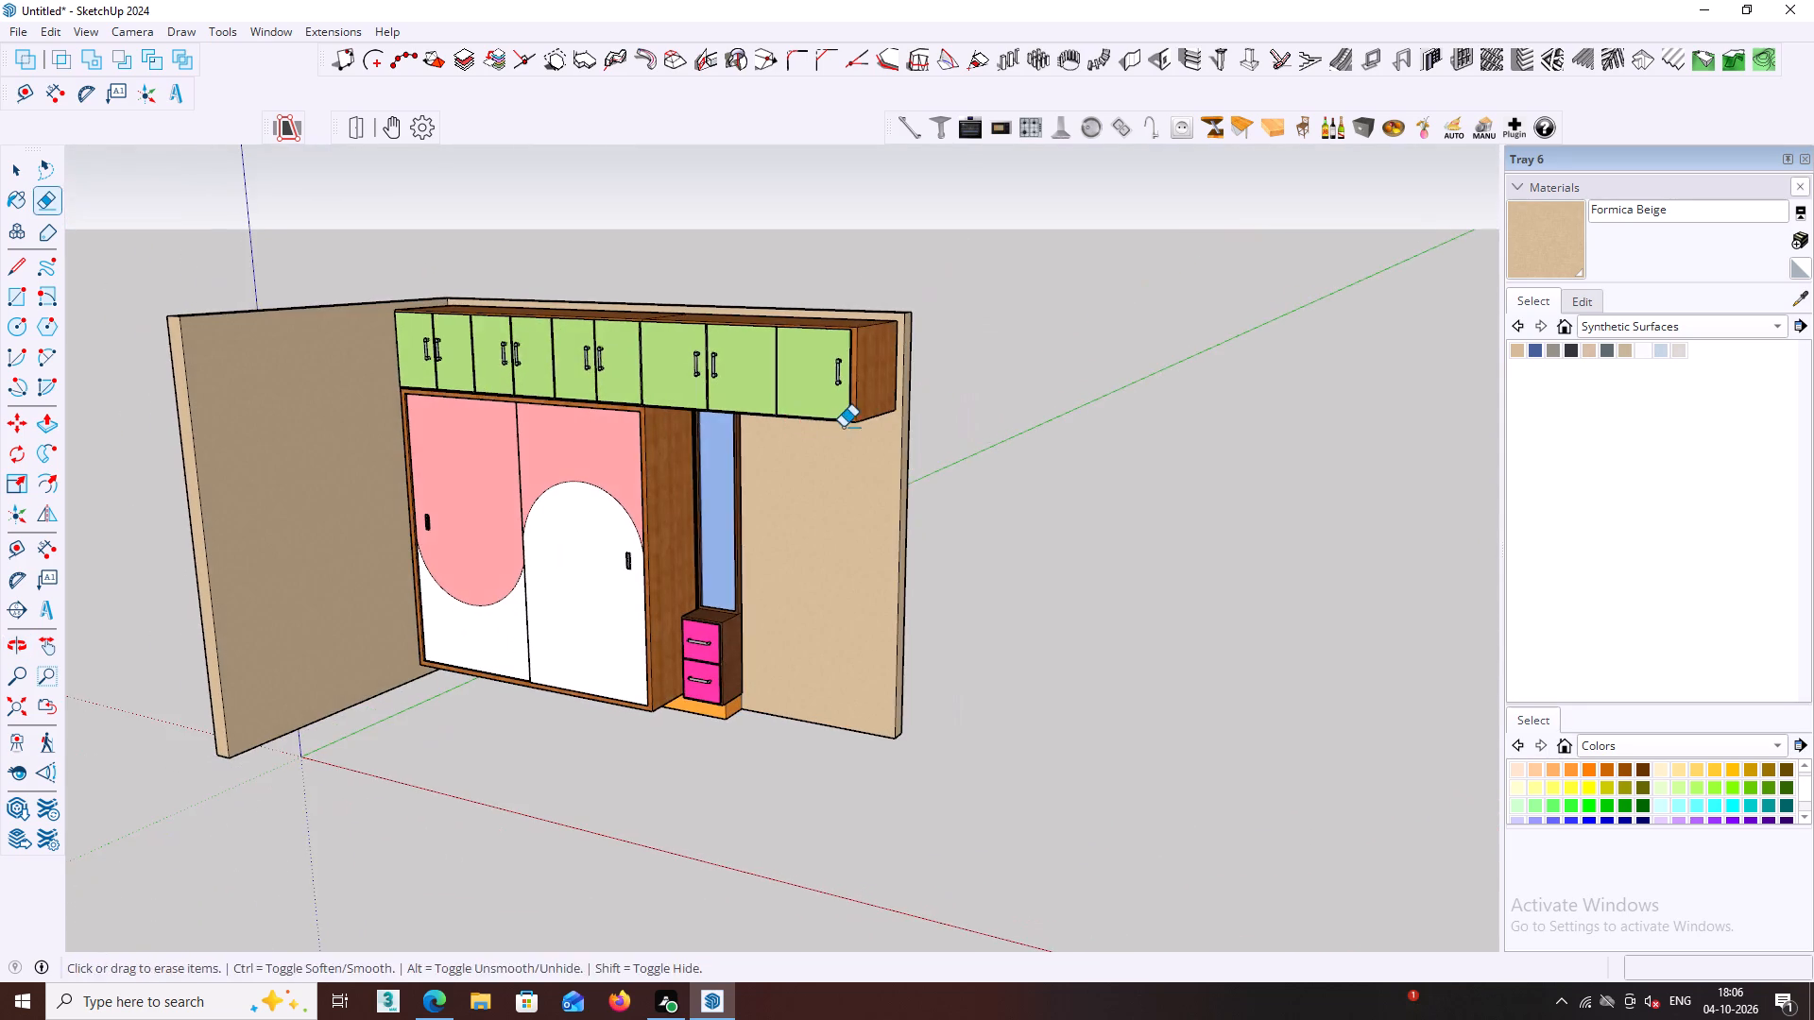
middle_click(843, 427)
middle_drag(840, 431, 840, 446)
scroll(840, 443, down, 6)
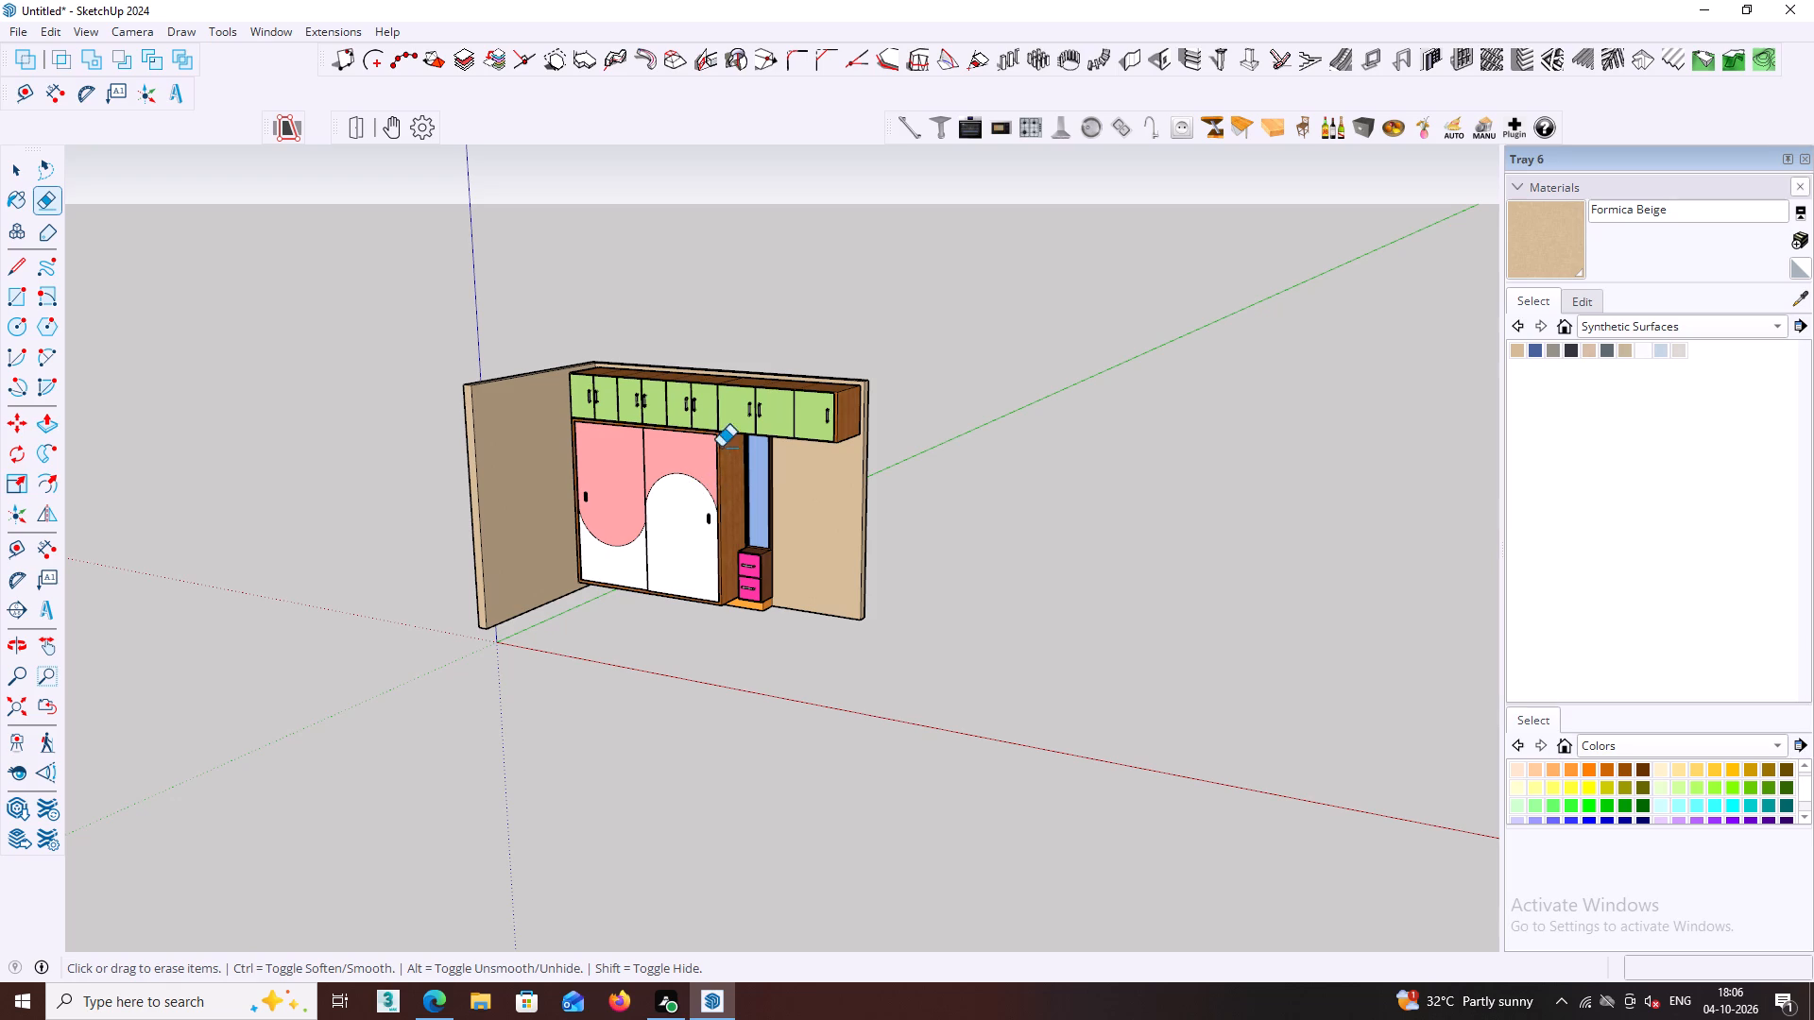
Push/Pull the back wall's end face beside the overhead cabinets outward by 4.5".
key(space)
middle_drag(881, 450, 798, 477)
scroll(852, 465, up, 4)
middle_drag(858, 467, 826, 472)
scroll(853, 402, up, 5)
click(863, 382)
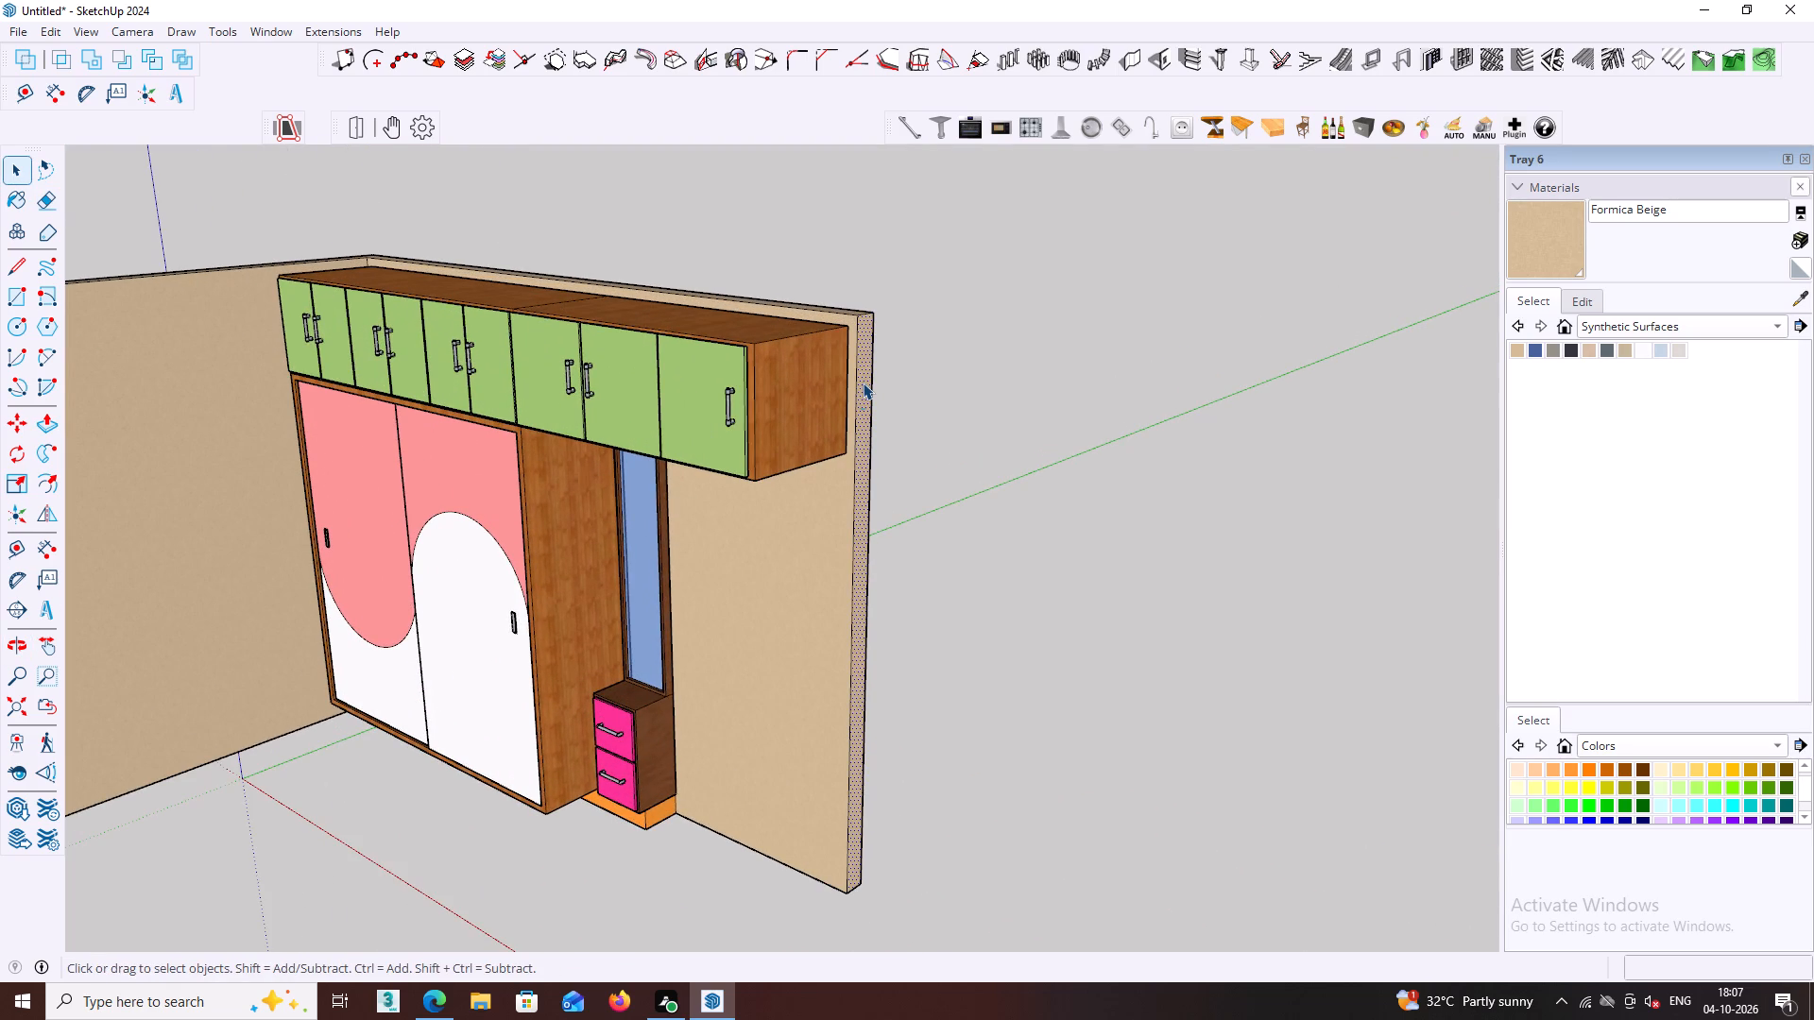
key(p)
click(863, 382)
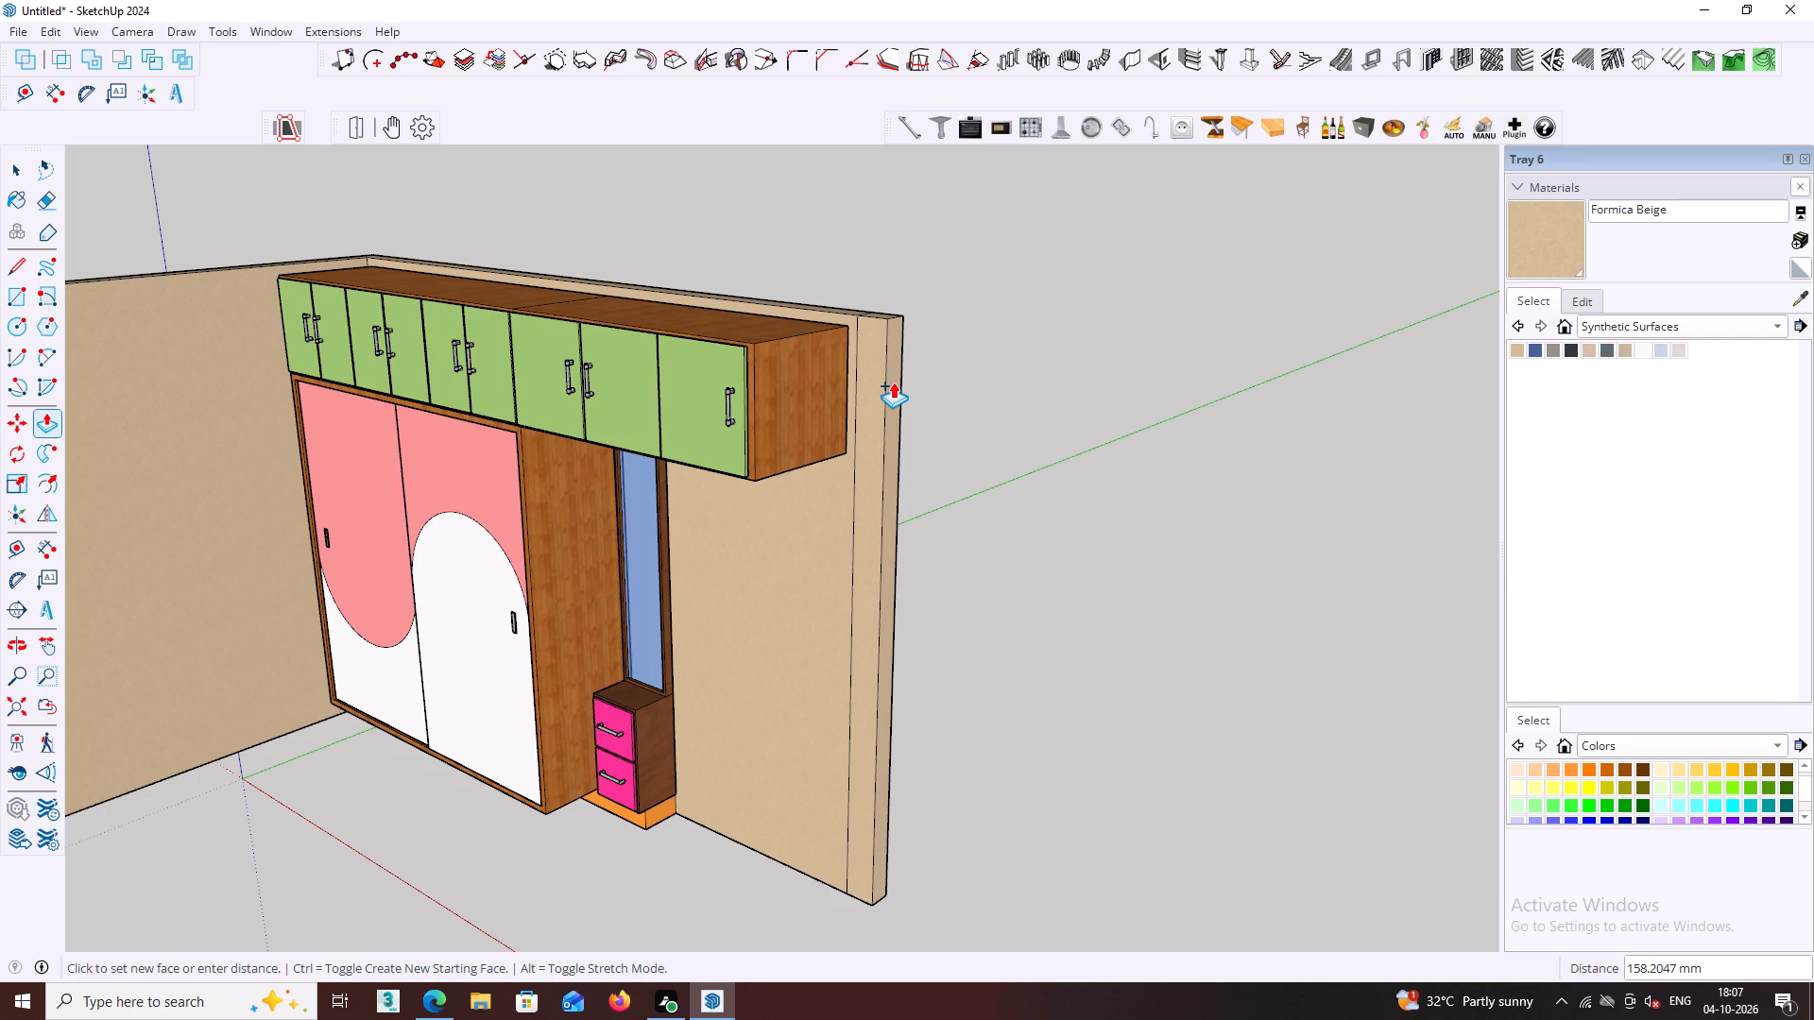
text(4.5")
key(Return)
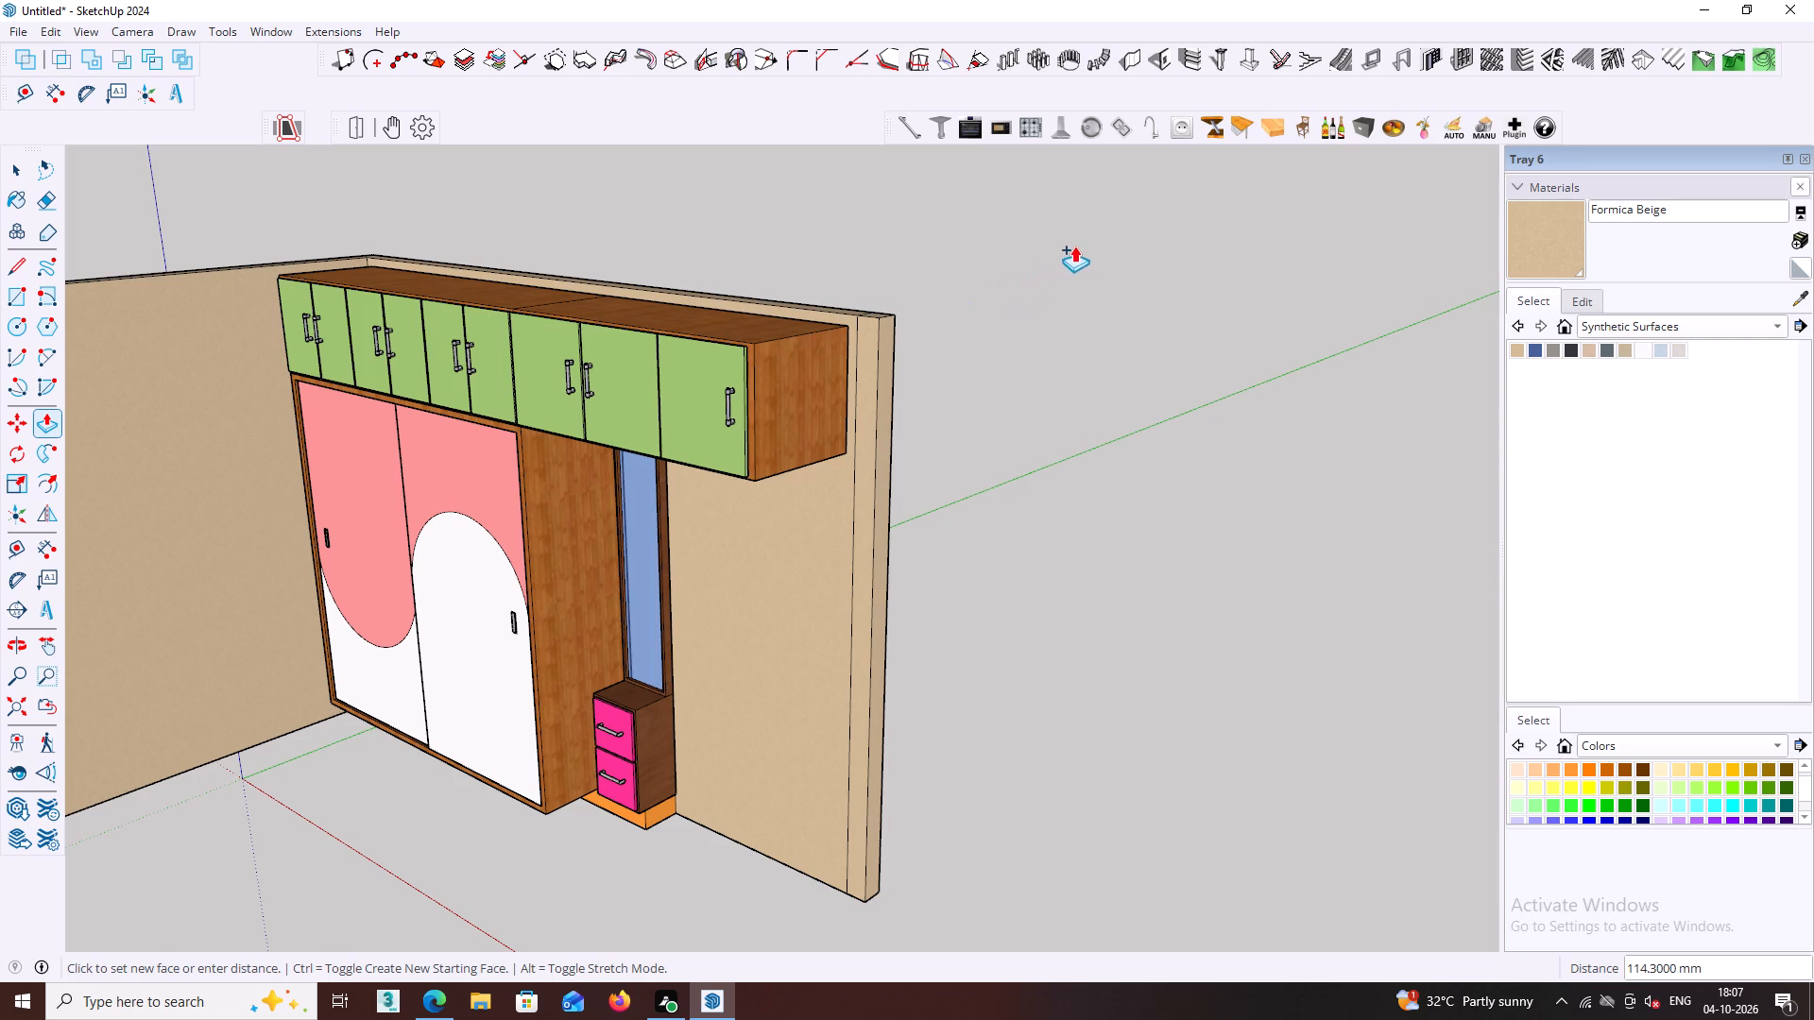
Pull the new strip at the back wall's drawer end forward about 2350 mm, level with the opposite side wall's front end.
key(space)
click(864, 448)
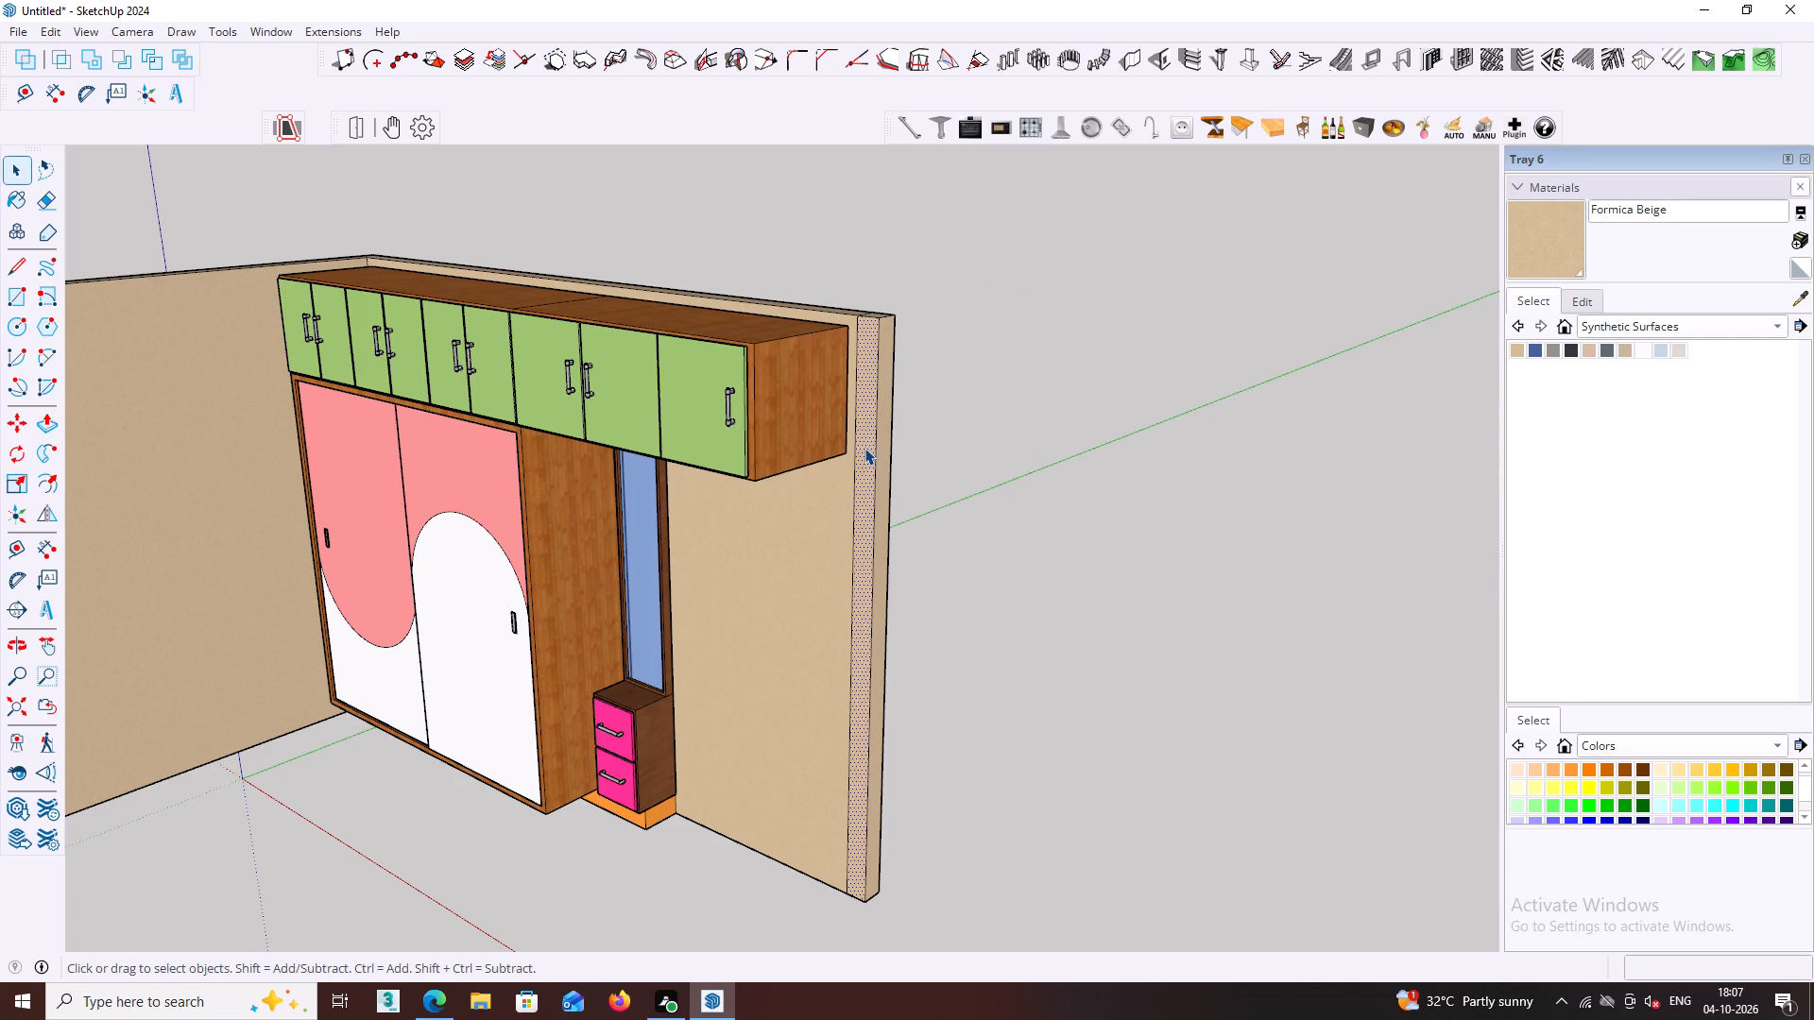
key(p)
click(864, 448)
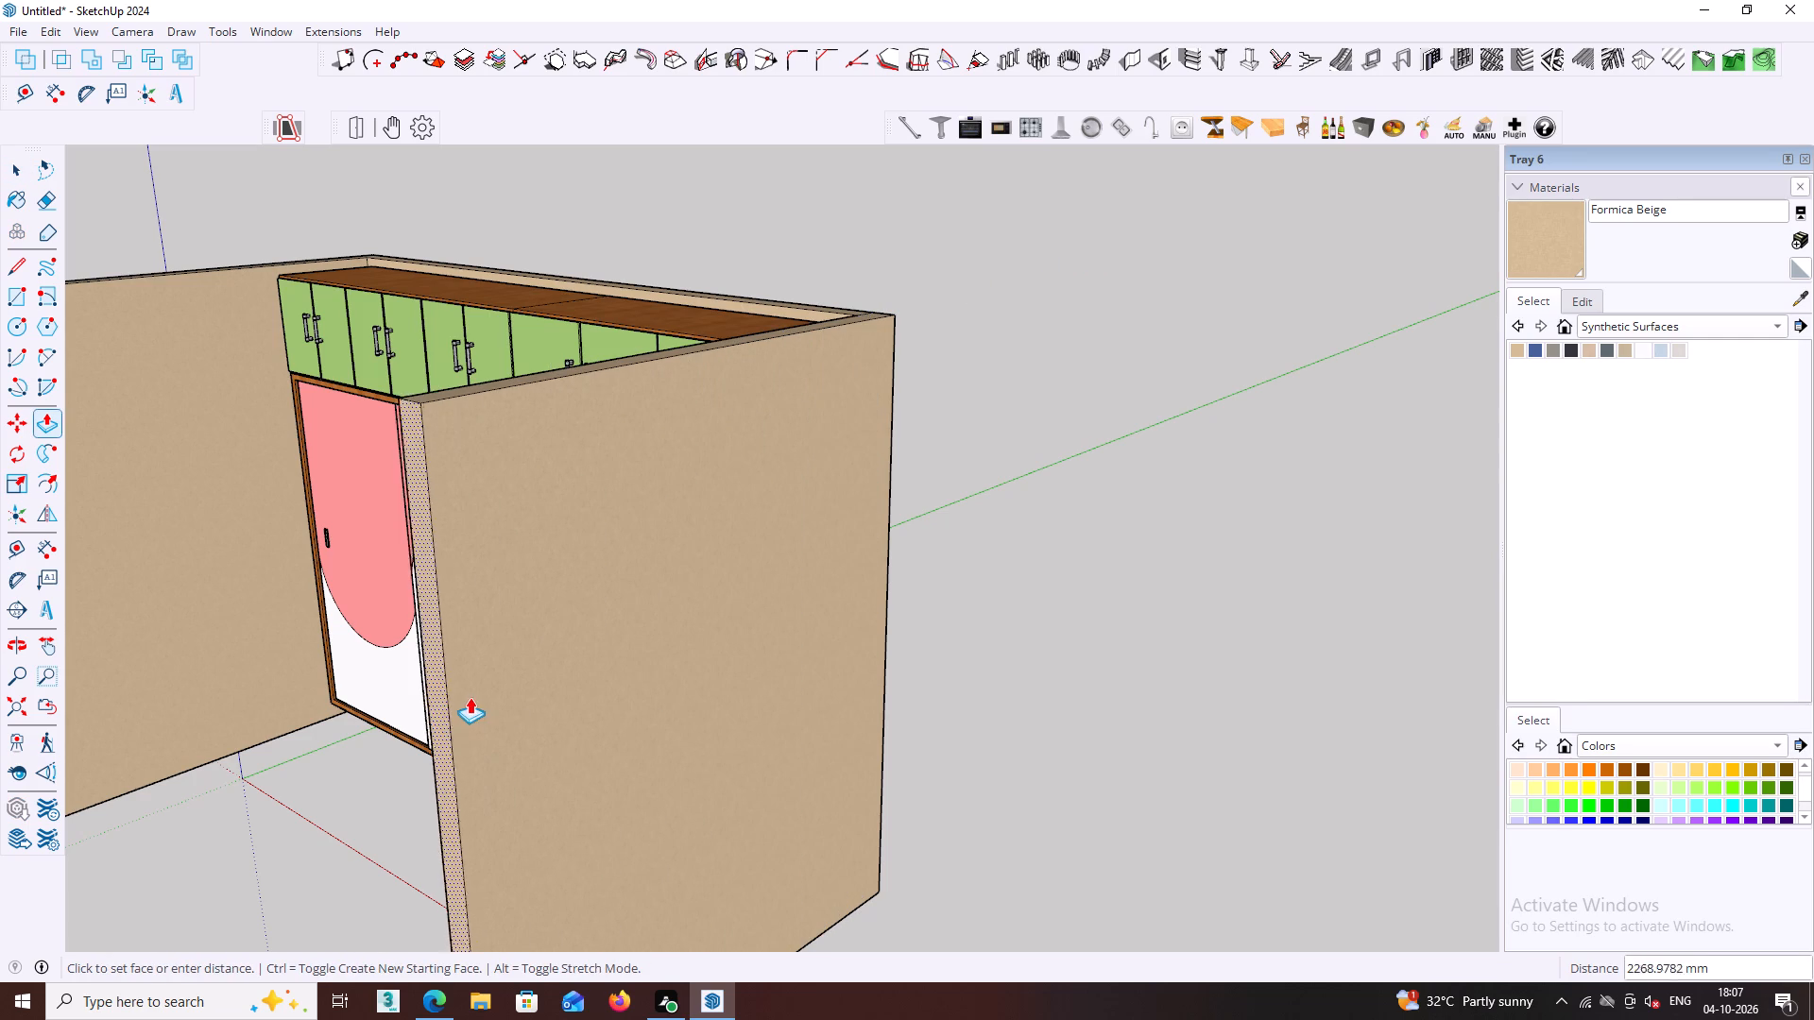
scroll(477, 673, down, 2)
middle_drag(493, 657, 1024, 596)
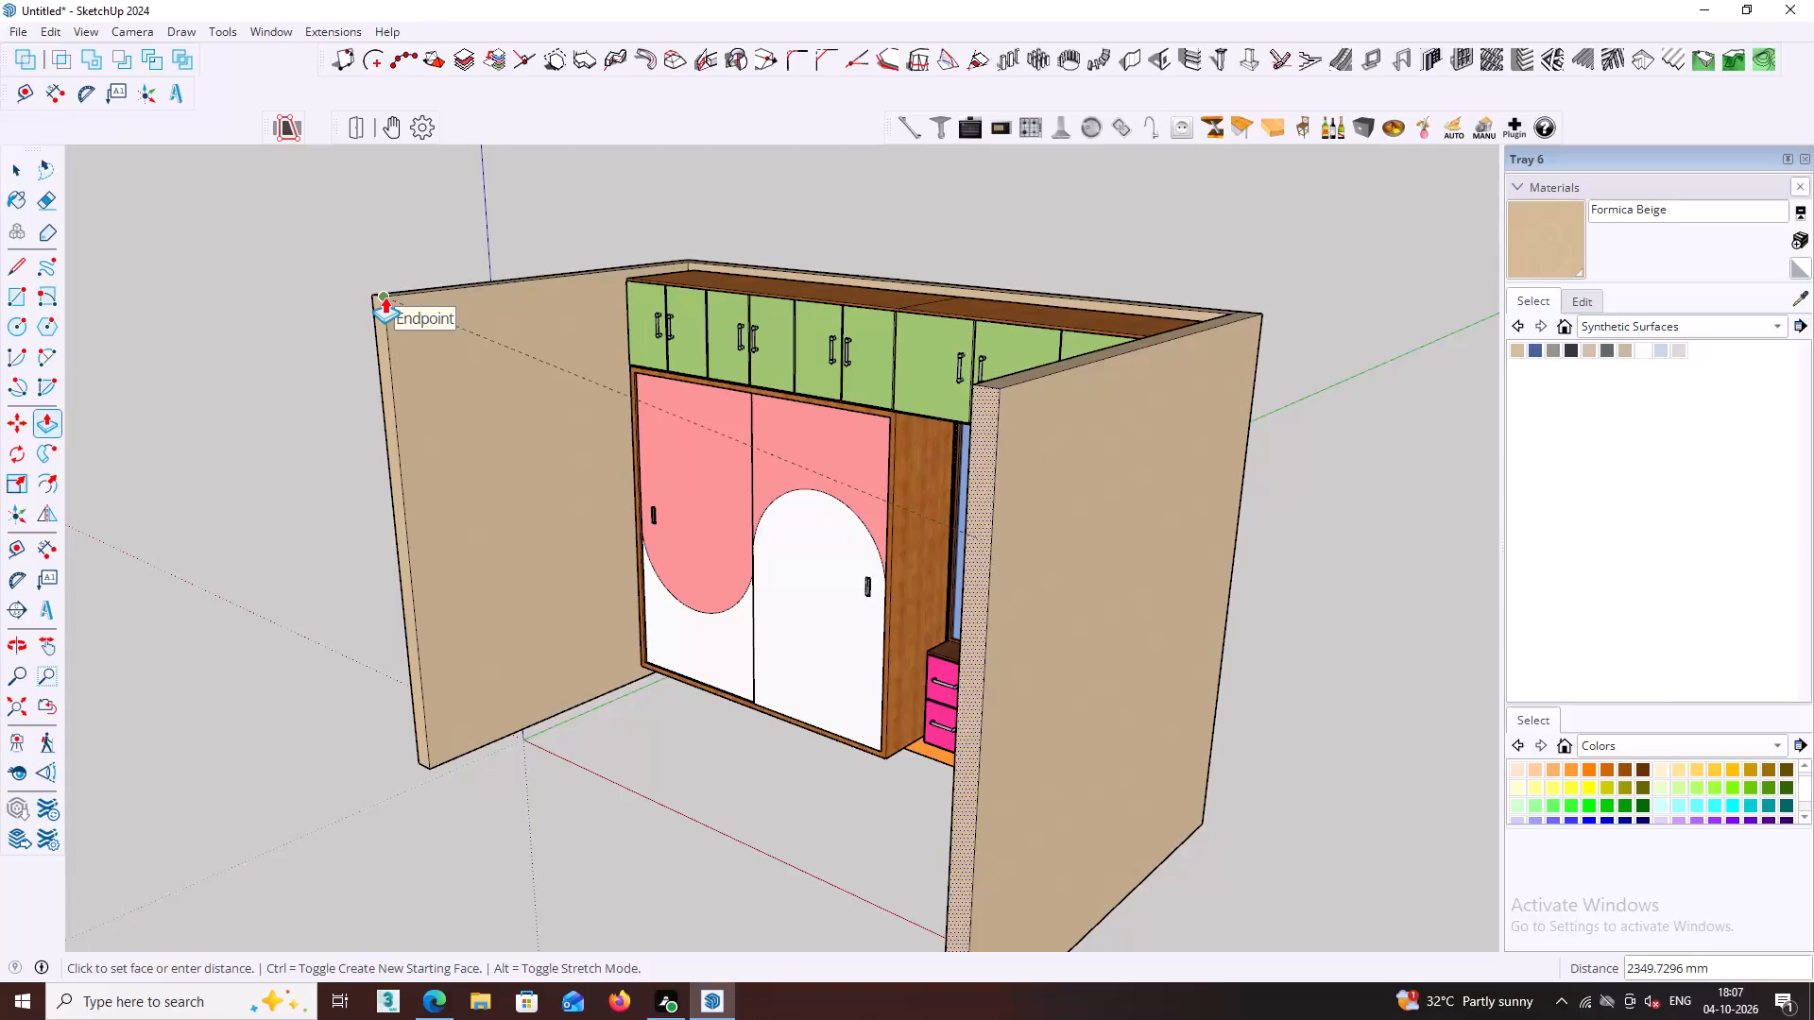
click(385, 297)
key(space)
Erase the seam edge on the top face where the new drawer-side wall meets the back wall.
scroll(922, 413, down, 3)
middle_drag(1074, 453, 1358, 450)
scroll(1189, 345, up, 2)
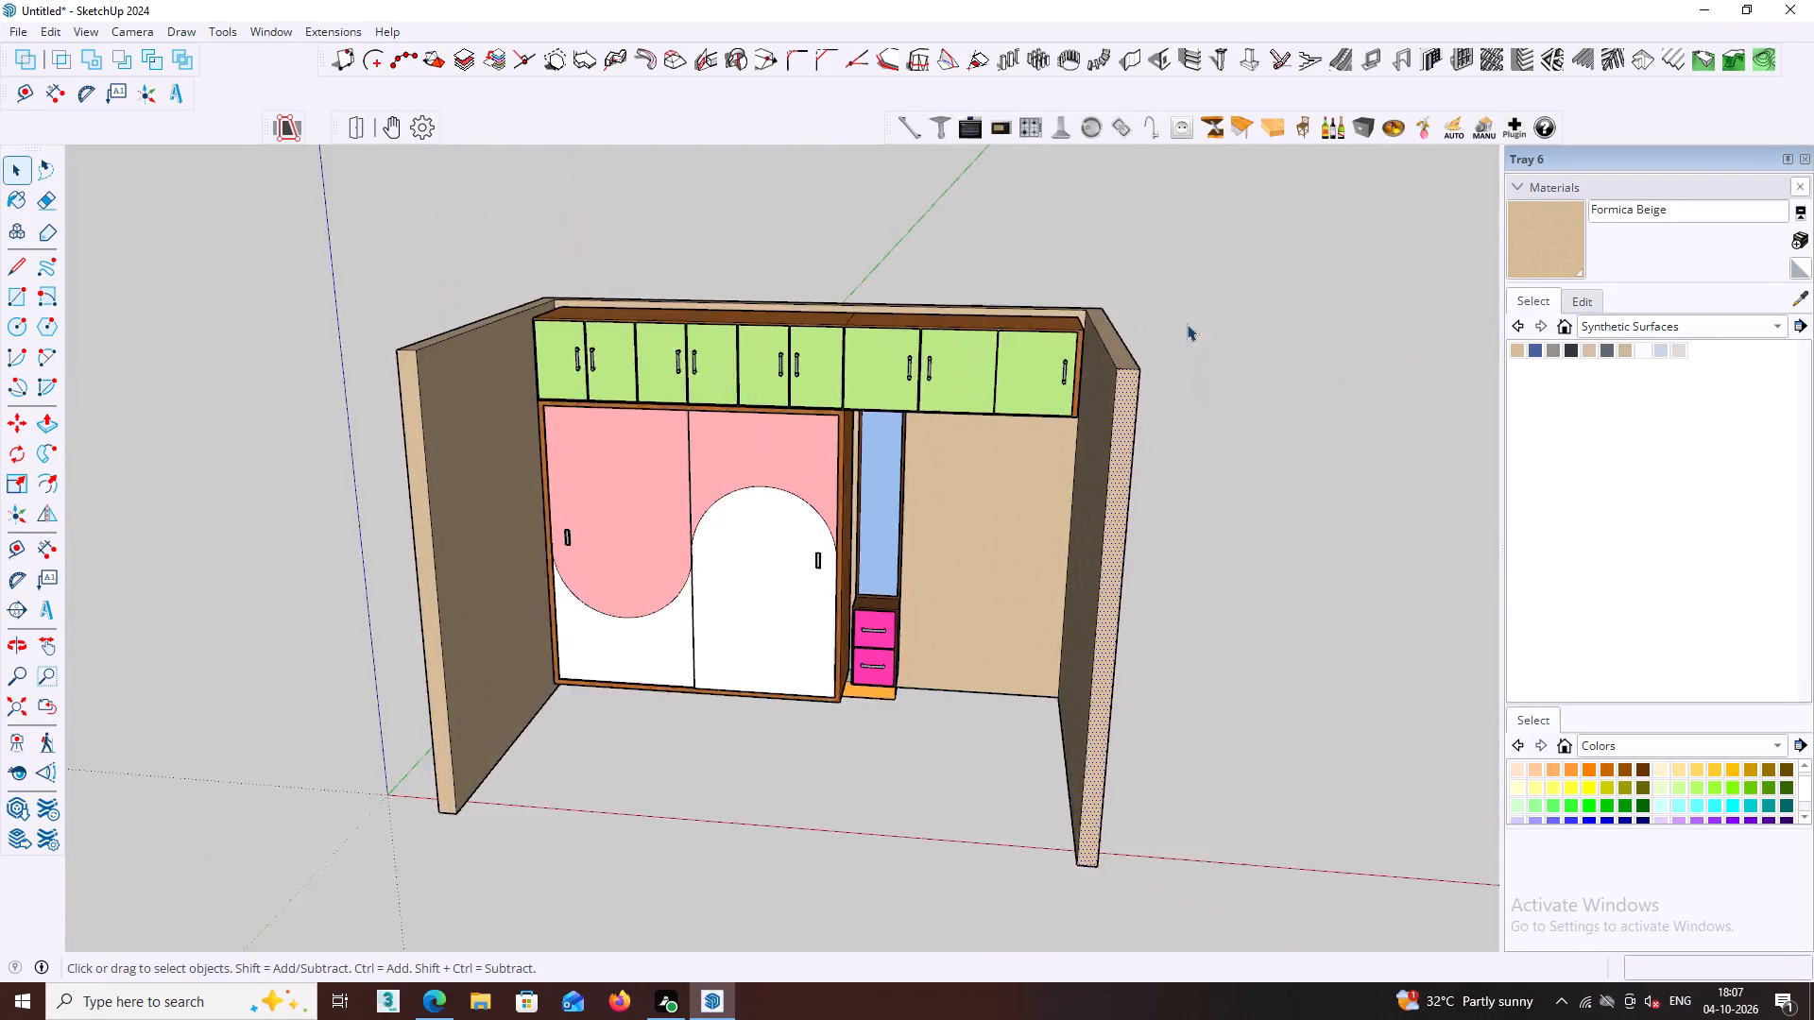
scroll(1187, 324, up, 10)
middle_drag(1137, 329, 1044, 524)
scroll(1170, 286, up, 2)
middle_drag(1173, 279, 915, 337)
key(e)
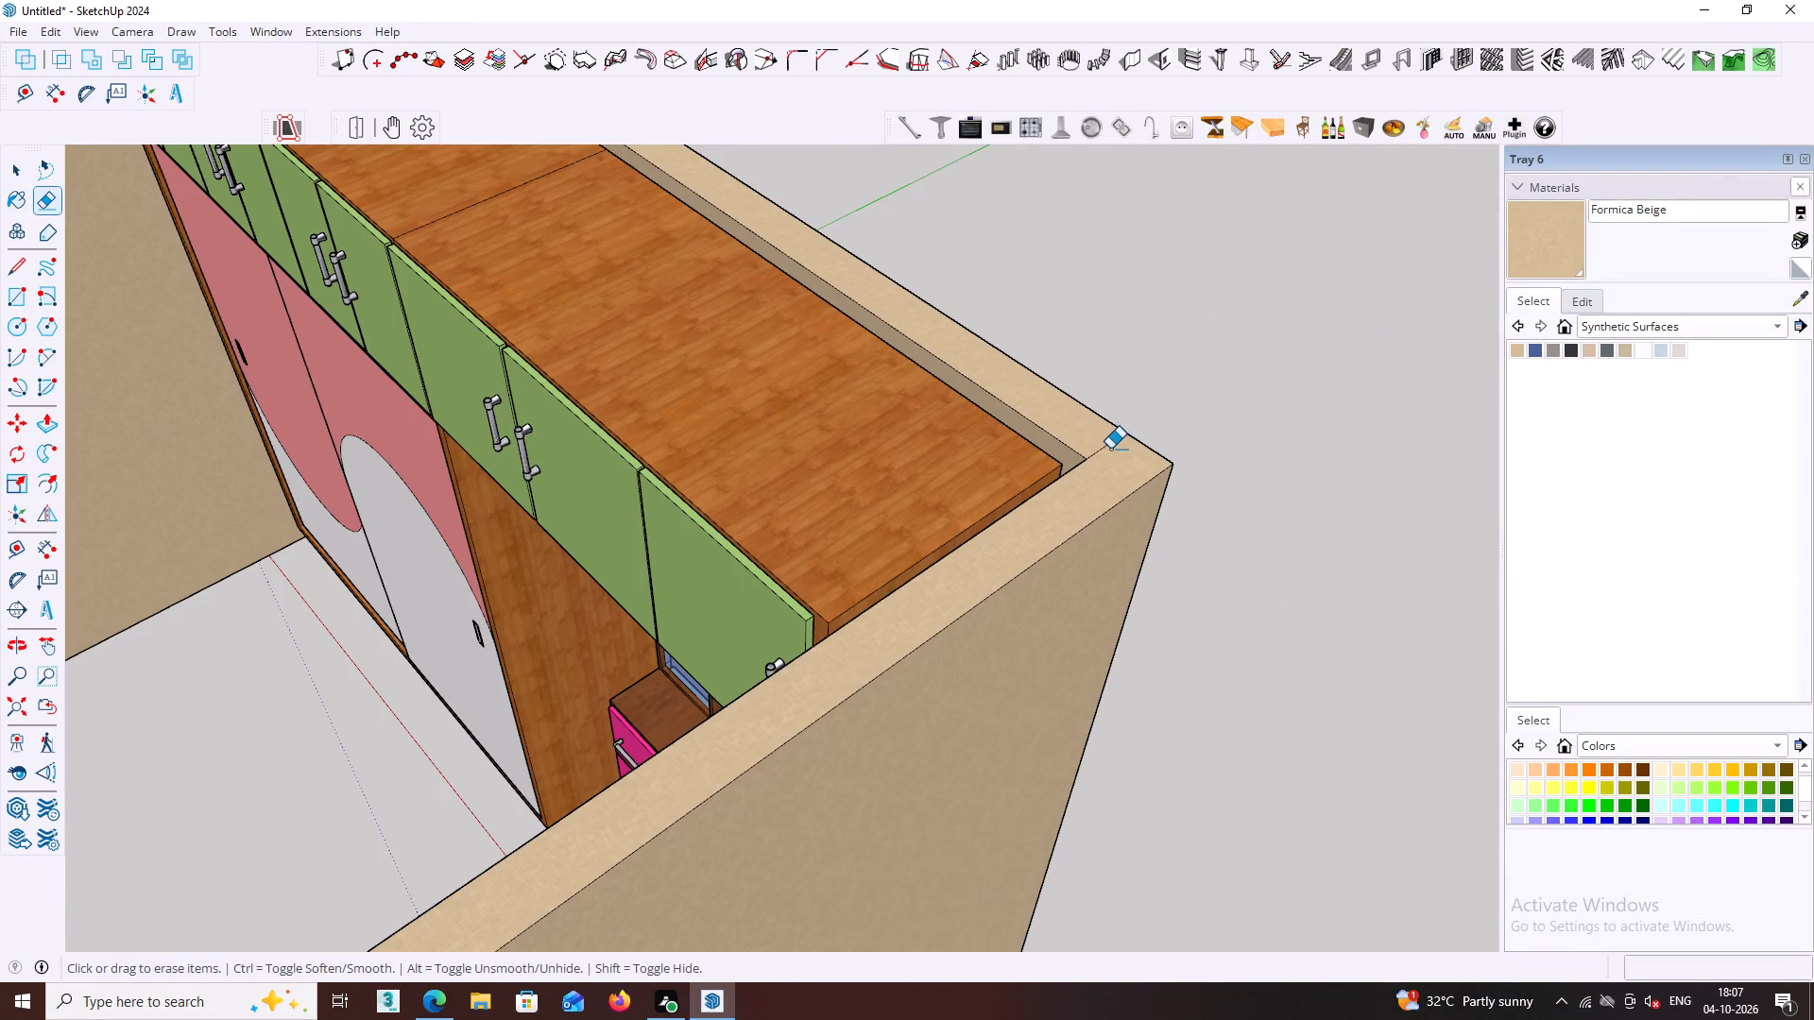
click(1109, 443)
Inspect the three walls, their top corners and the fitted wardrobe unit from several angles.
scroll(1102, 441, down, 5)
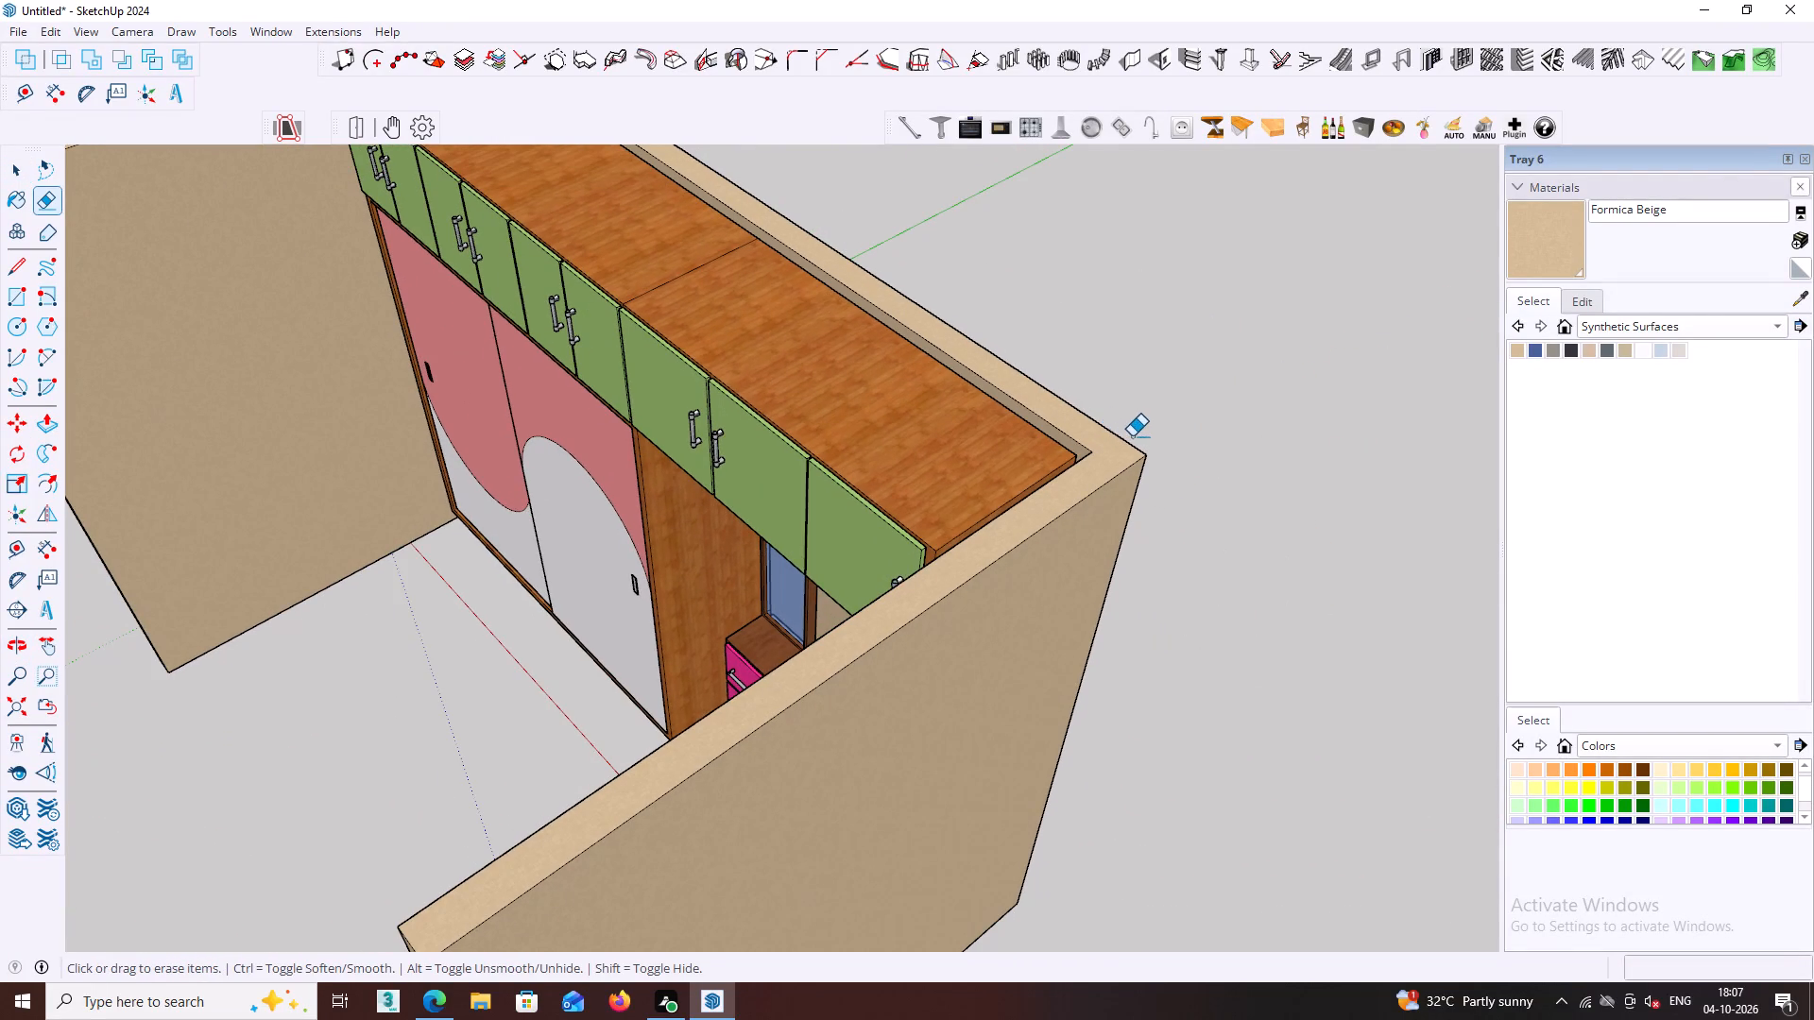
shift+middle_drag(1134, 433, 1195, 728)
shift+scroll(1187, 704, down, 1)
scroll(547, 231, up, 5)
middle_drag(546, 248, 727, 151)
scroll(512, 253, up, 4)
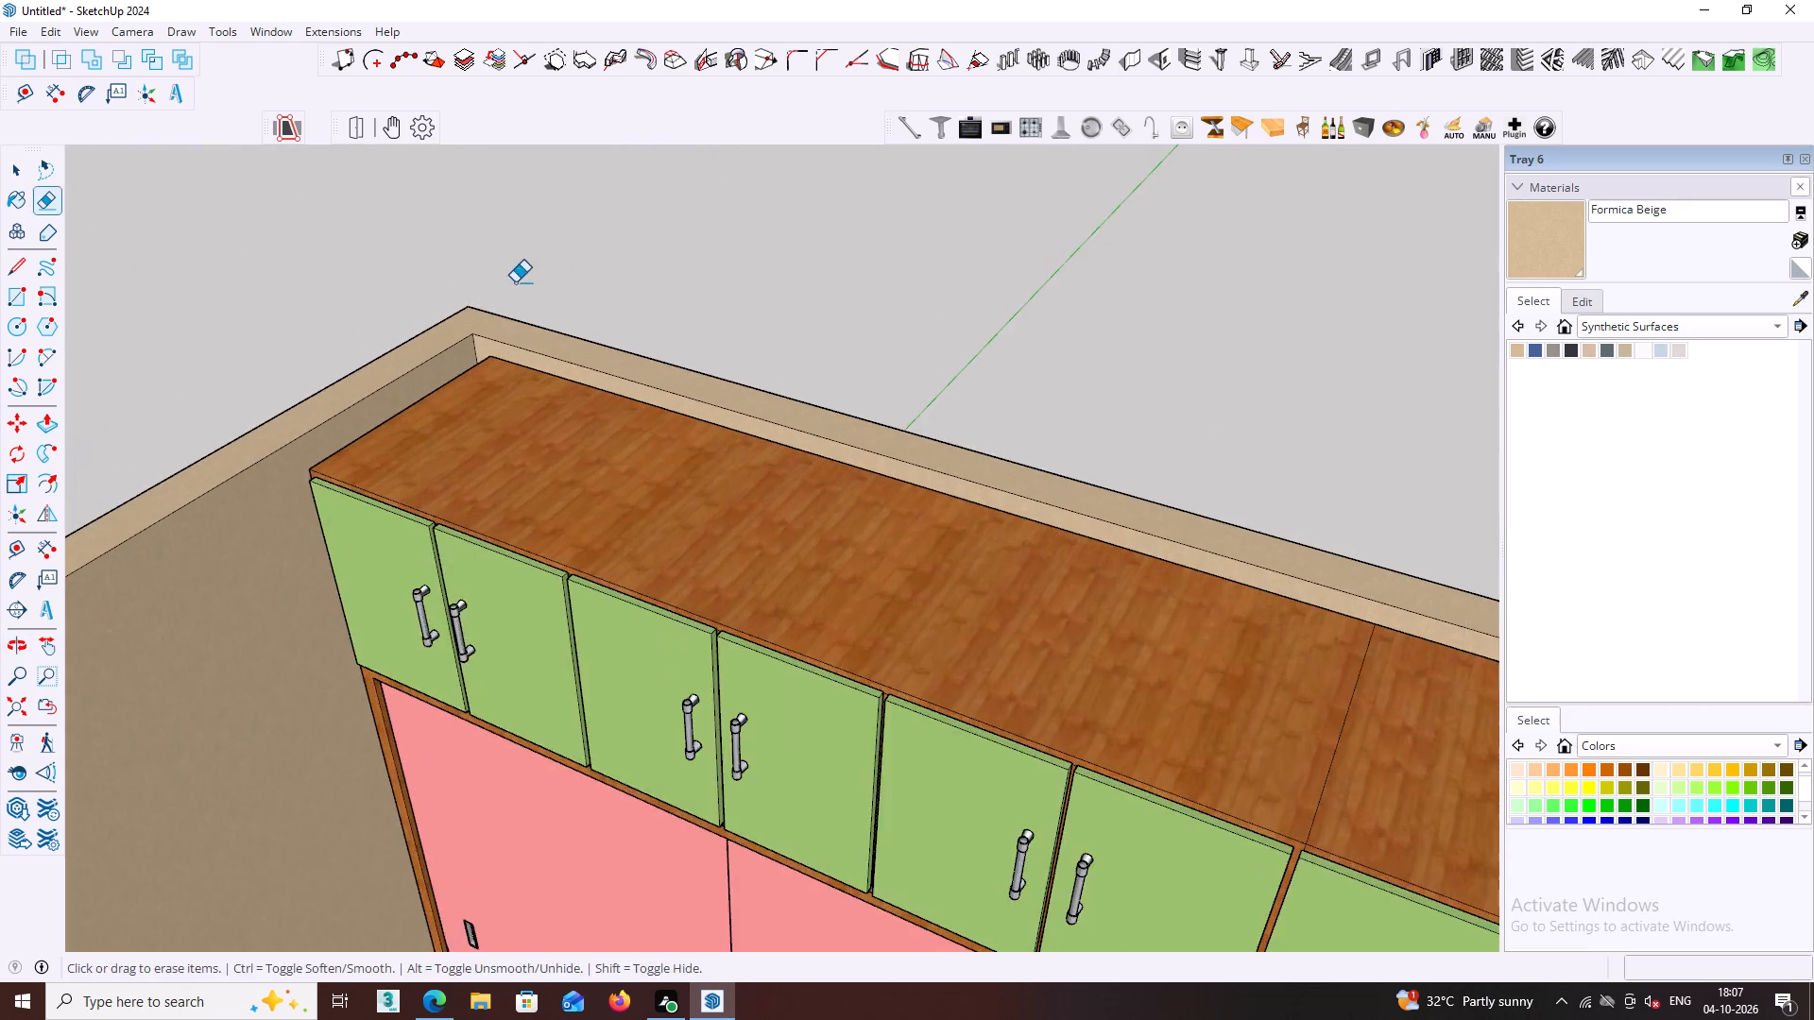
middle_click(515, 282)
scroll(515, 282, up, 2)
middle_drag(508, 299, 729, 225)
middle_drag(677, 271, 776, 237)
scroll(745, 253, down, 1)
key(space)
click(779, 239)
scroll(783, 236, down, 1)
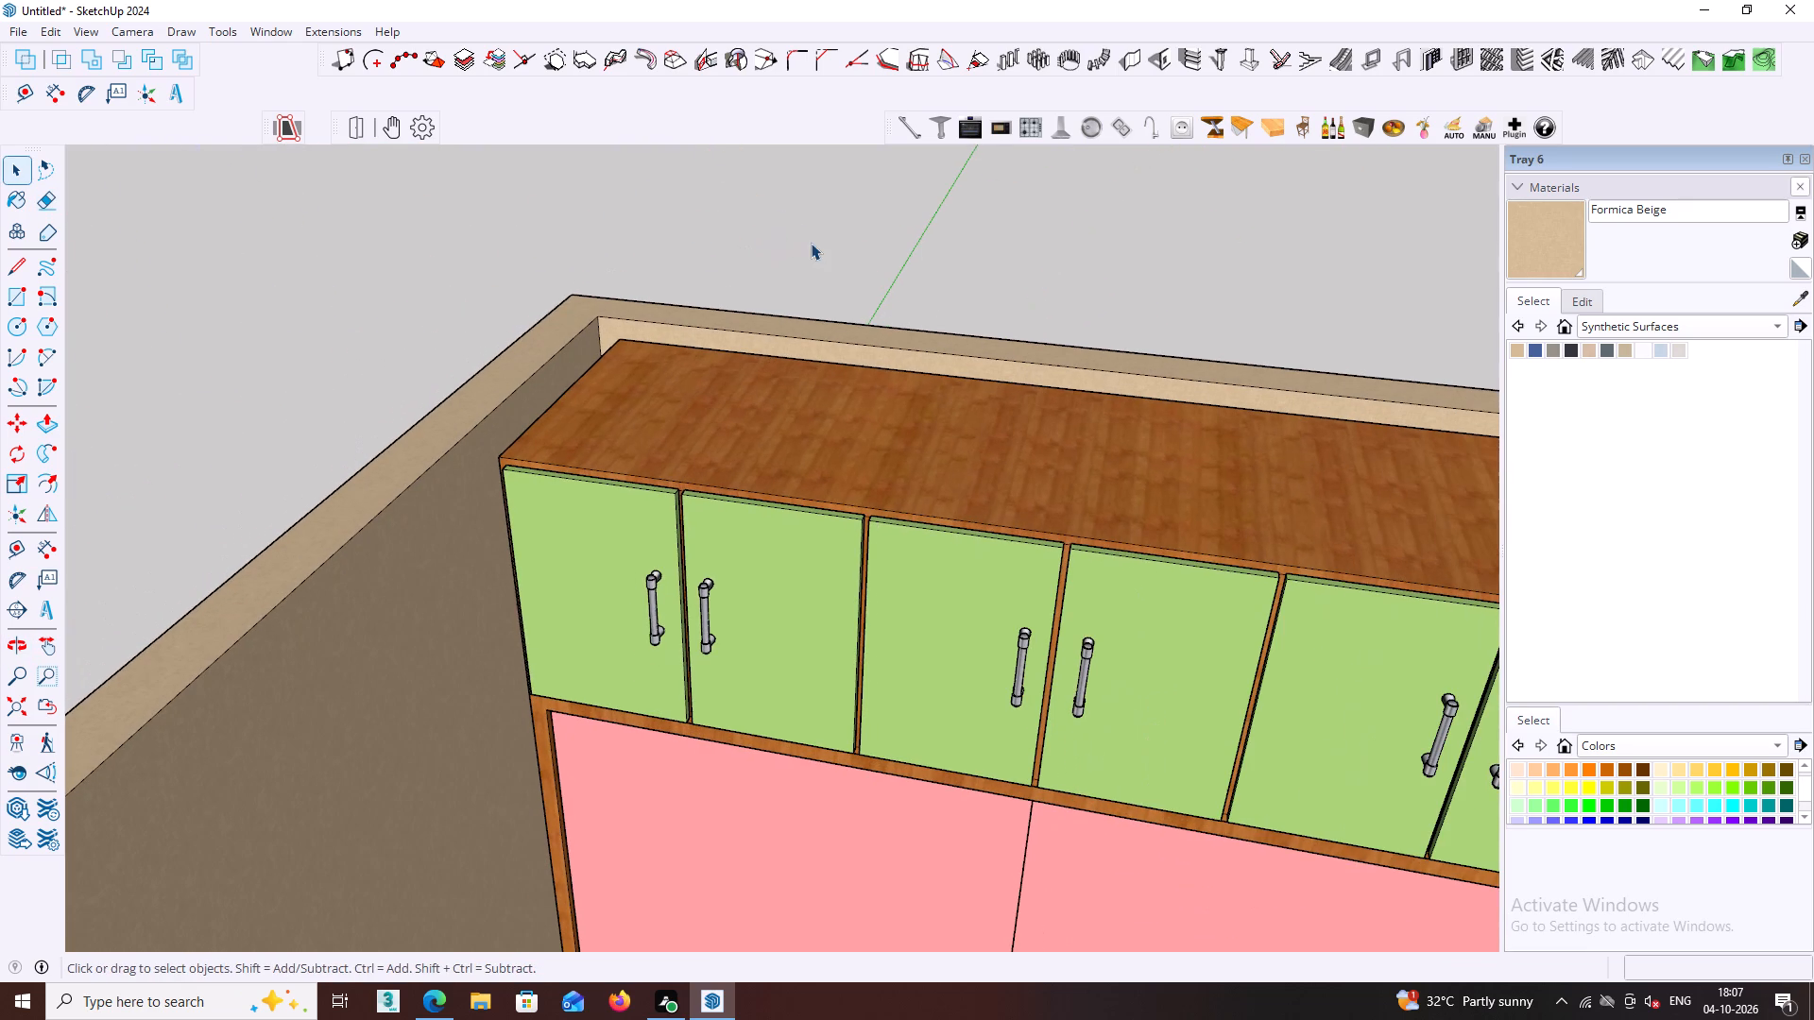
scroll(842, 218, down, 7)
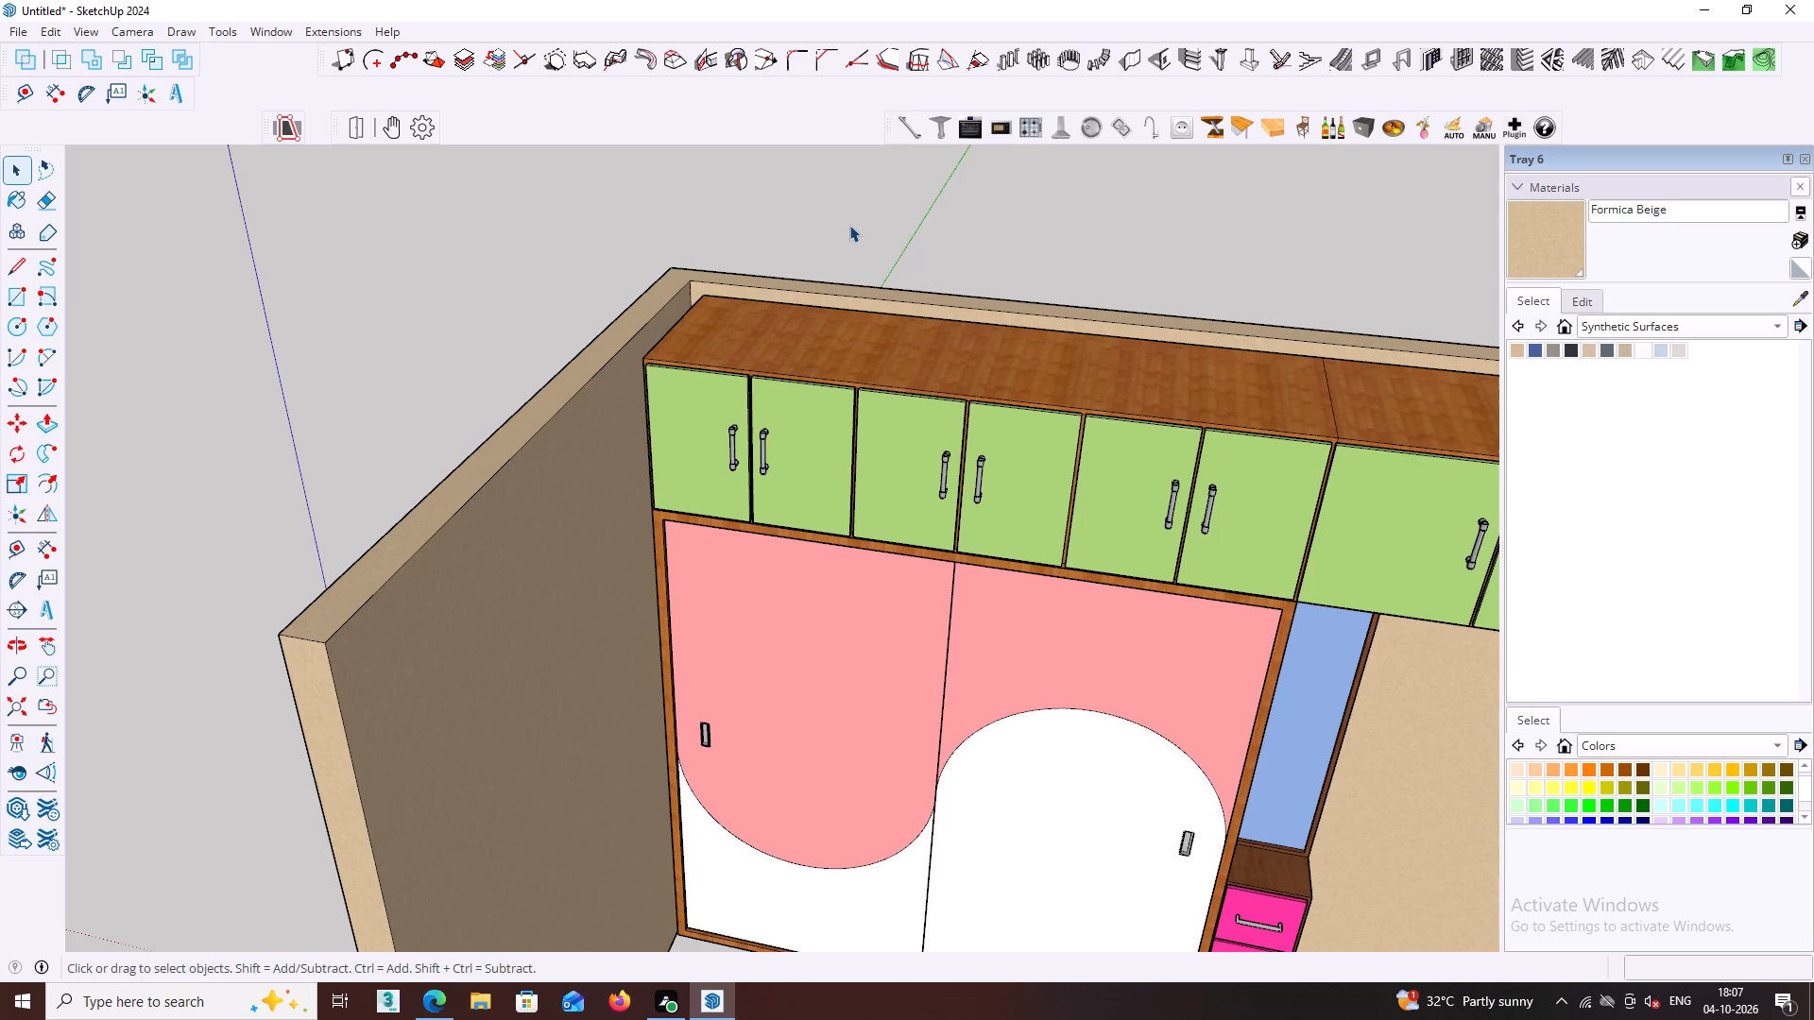
scroll(863, 220, down, 10)
middle_click(959, 344)
shift+middle_drag(971, 360, 775, 369)
shift+scroll(900, 358, down, 1)
scroll(756, 360, up, 2)
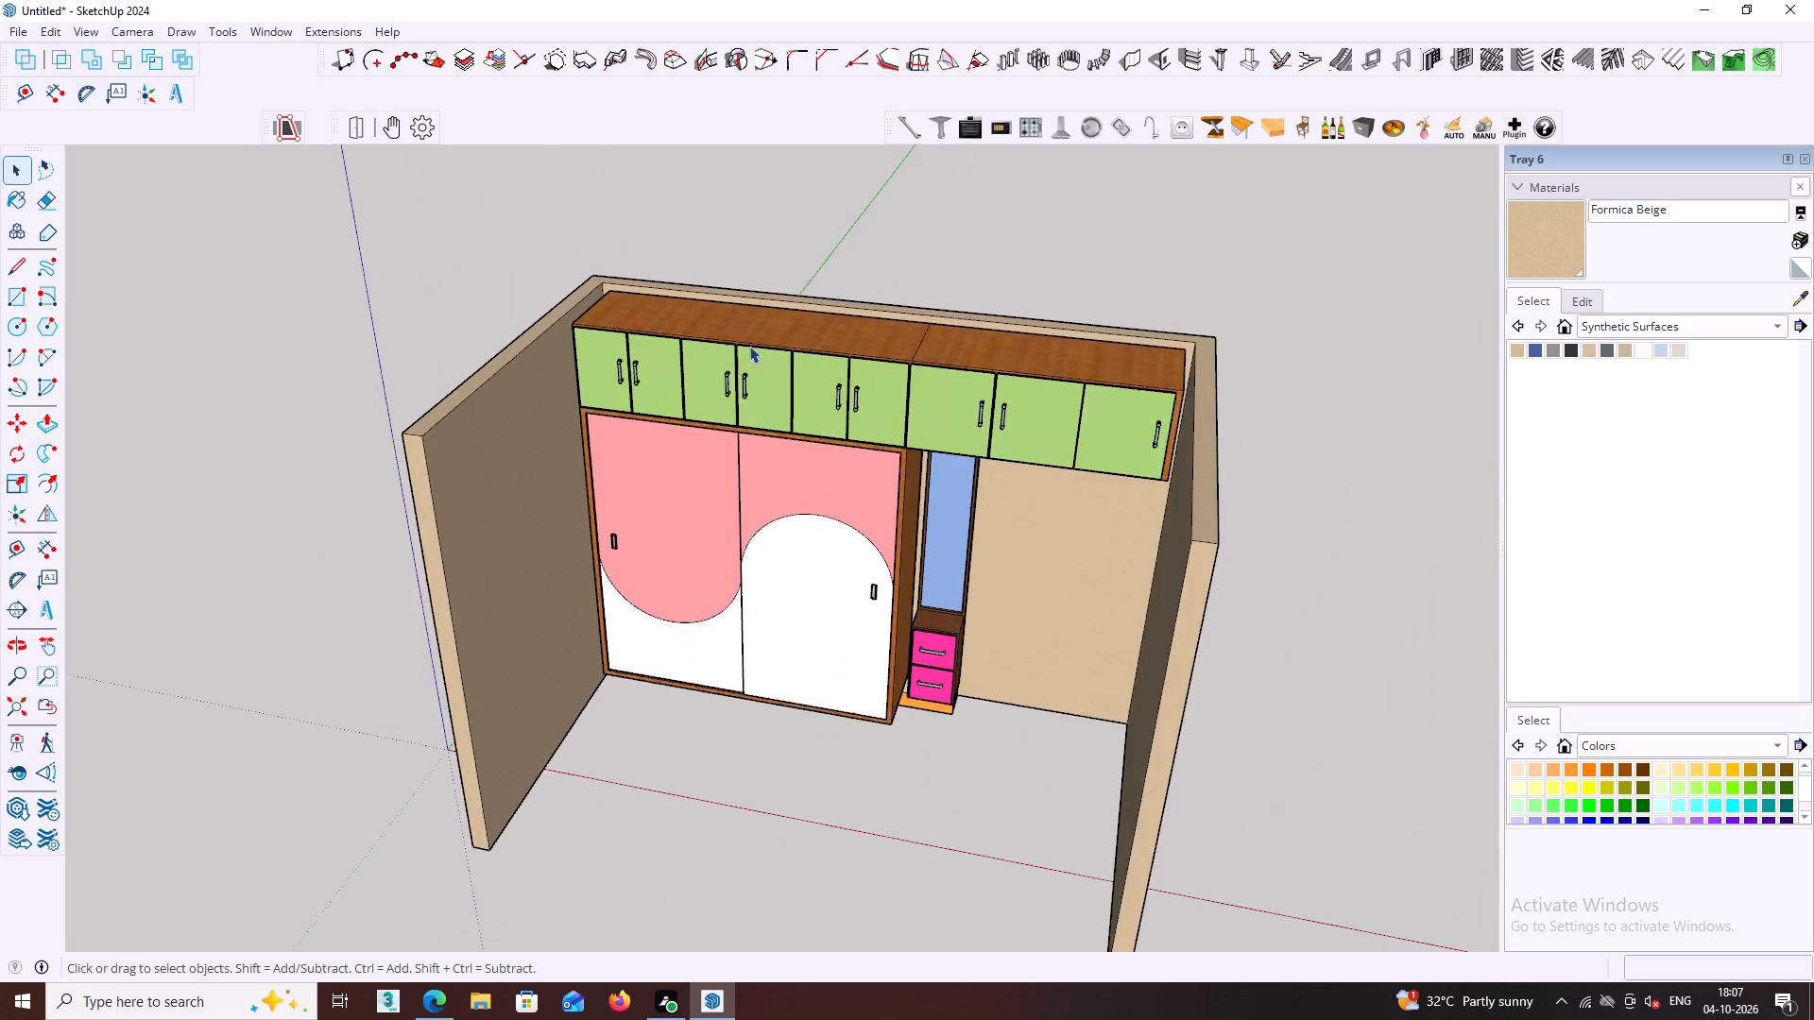
scroll(749, 346, up, 4)
middle_drag(662, 372, 835, 351)
scroll(691, 375, up, 3)
shift+middle_drag(890, 375, 715, 343)
middle_drag(898, 368, 887, 375)
scroll(871, 381, down, 3)
middle_drag(864, 350, 870, 365)
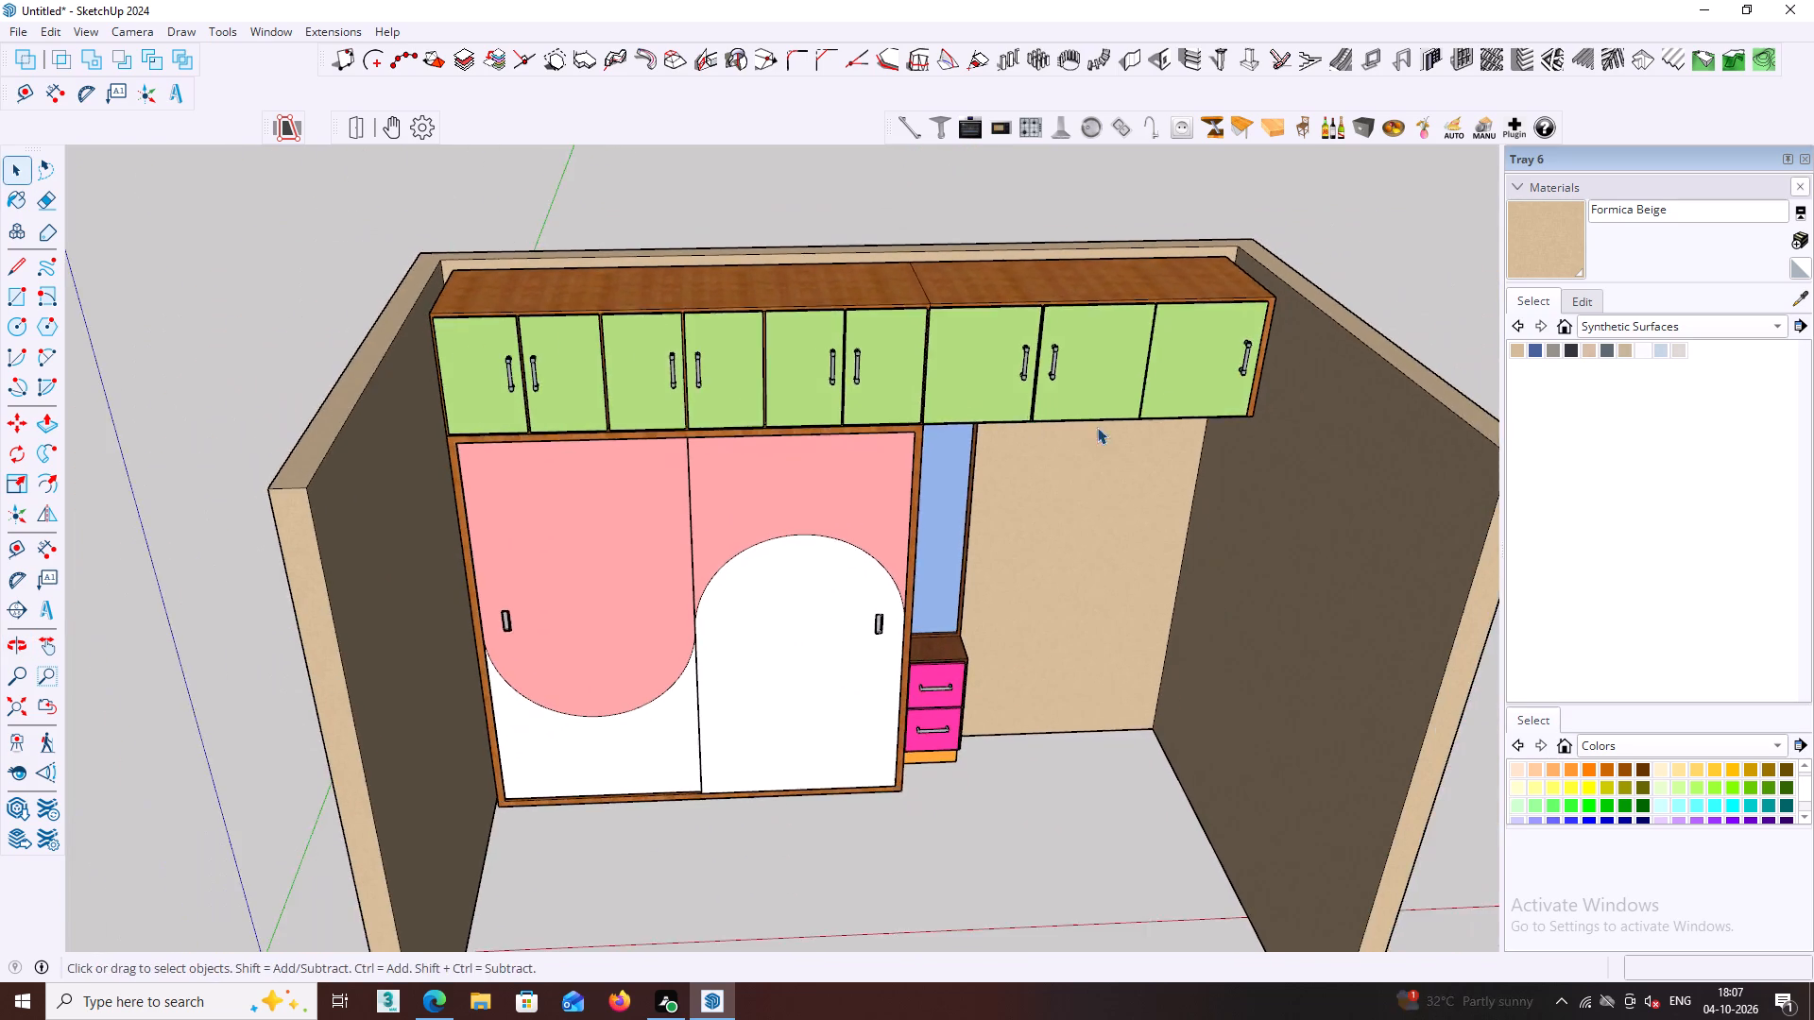
middle_drag(1158, 384, 892, 374)
middle_drag(974, 372, 972, 319)
middle_drag(965, 365, 1028, 313)
middle_drag(1020, 356, 1027, 366)
scroll(1020, 356, down, 9)
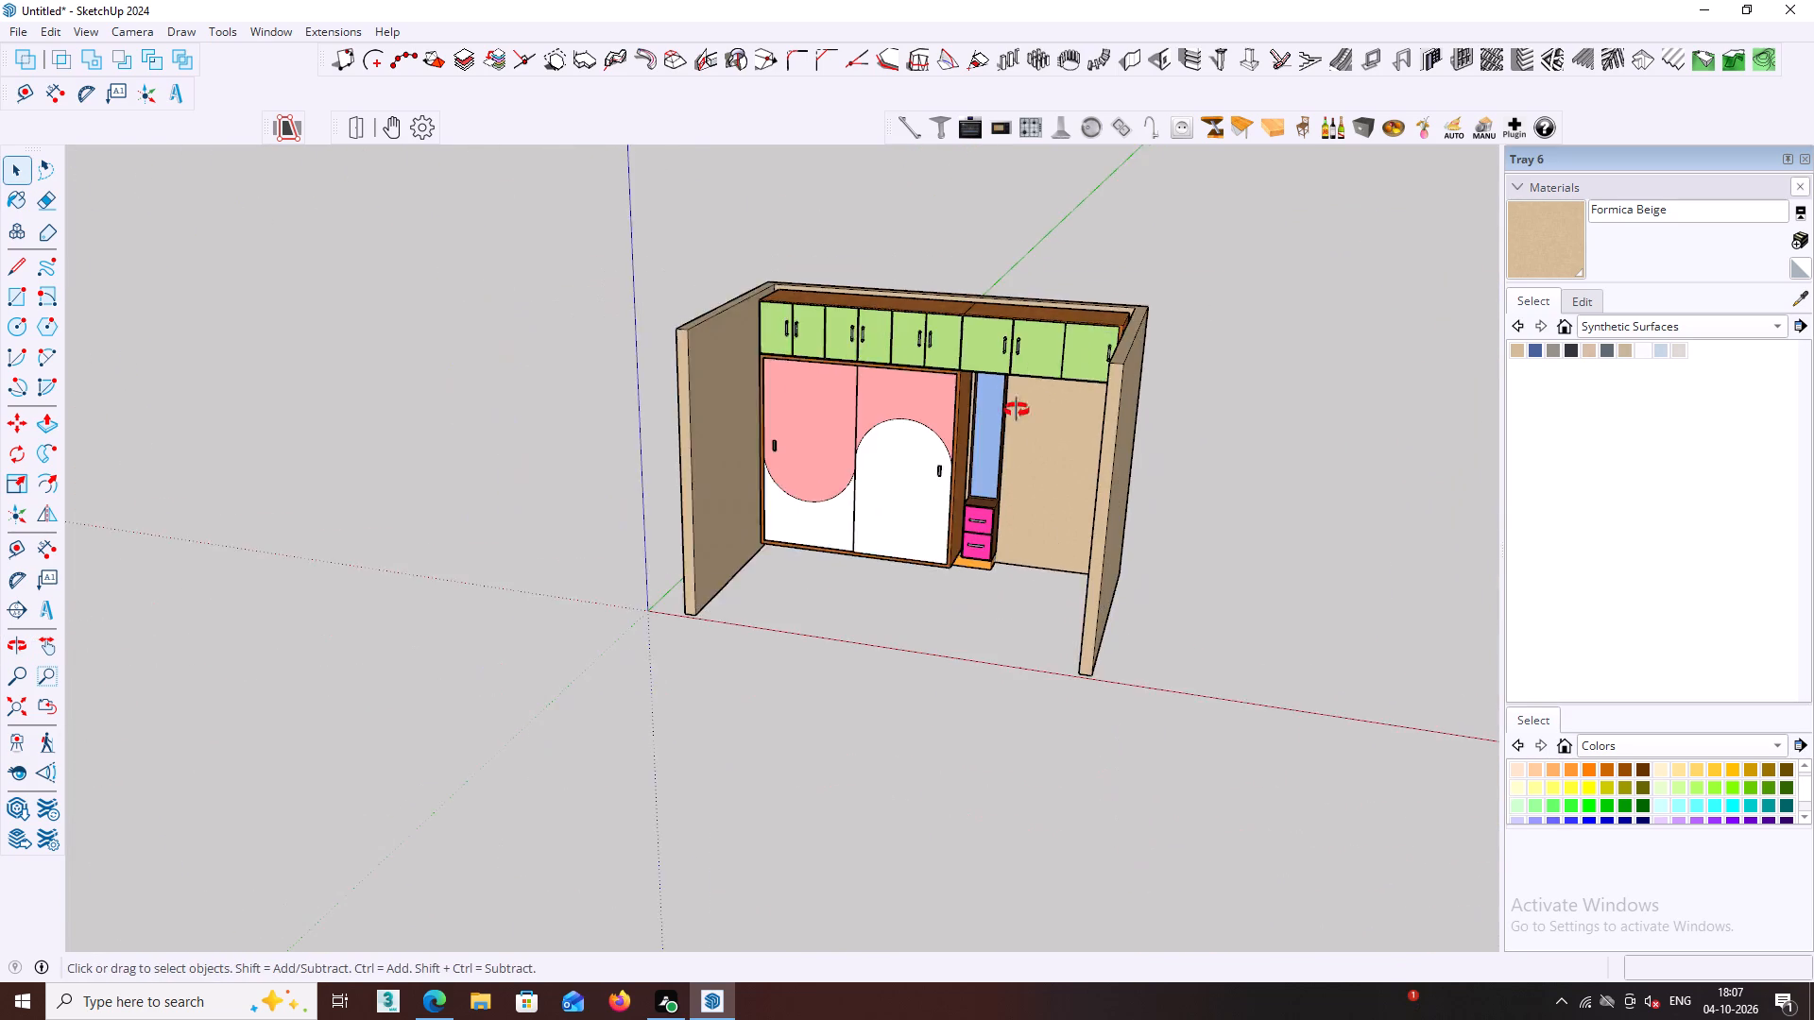
middle_click(1018, 409)
scroll(1017, 410, down, 2)
middle_drag(1005, 418, 1031, 465)
scroll(734, 293, up, 5)
middle_drag(854, 347, 903, 379)
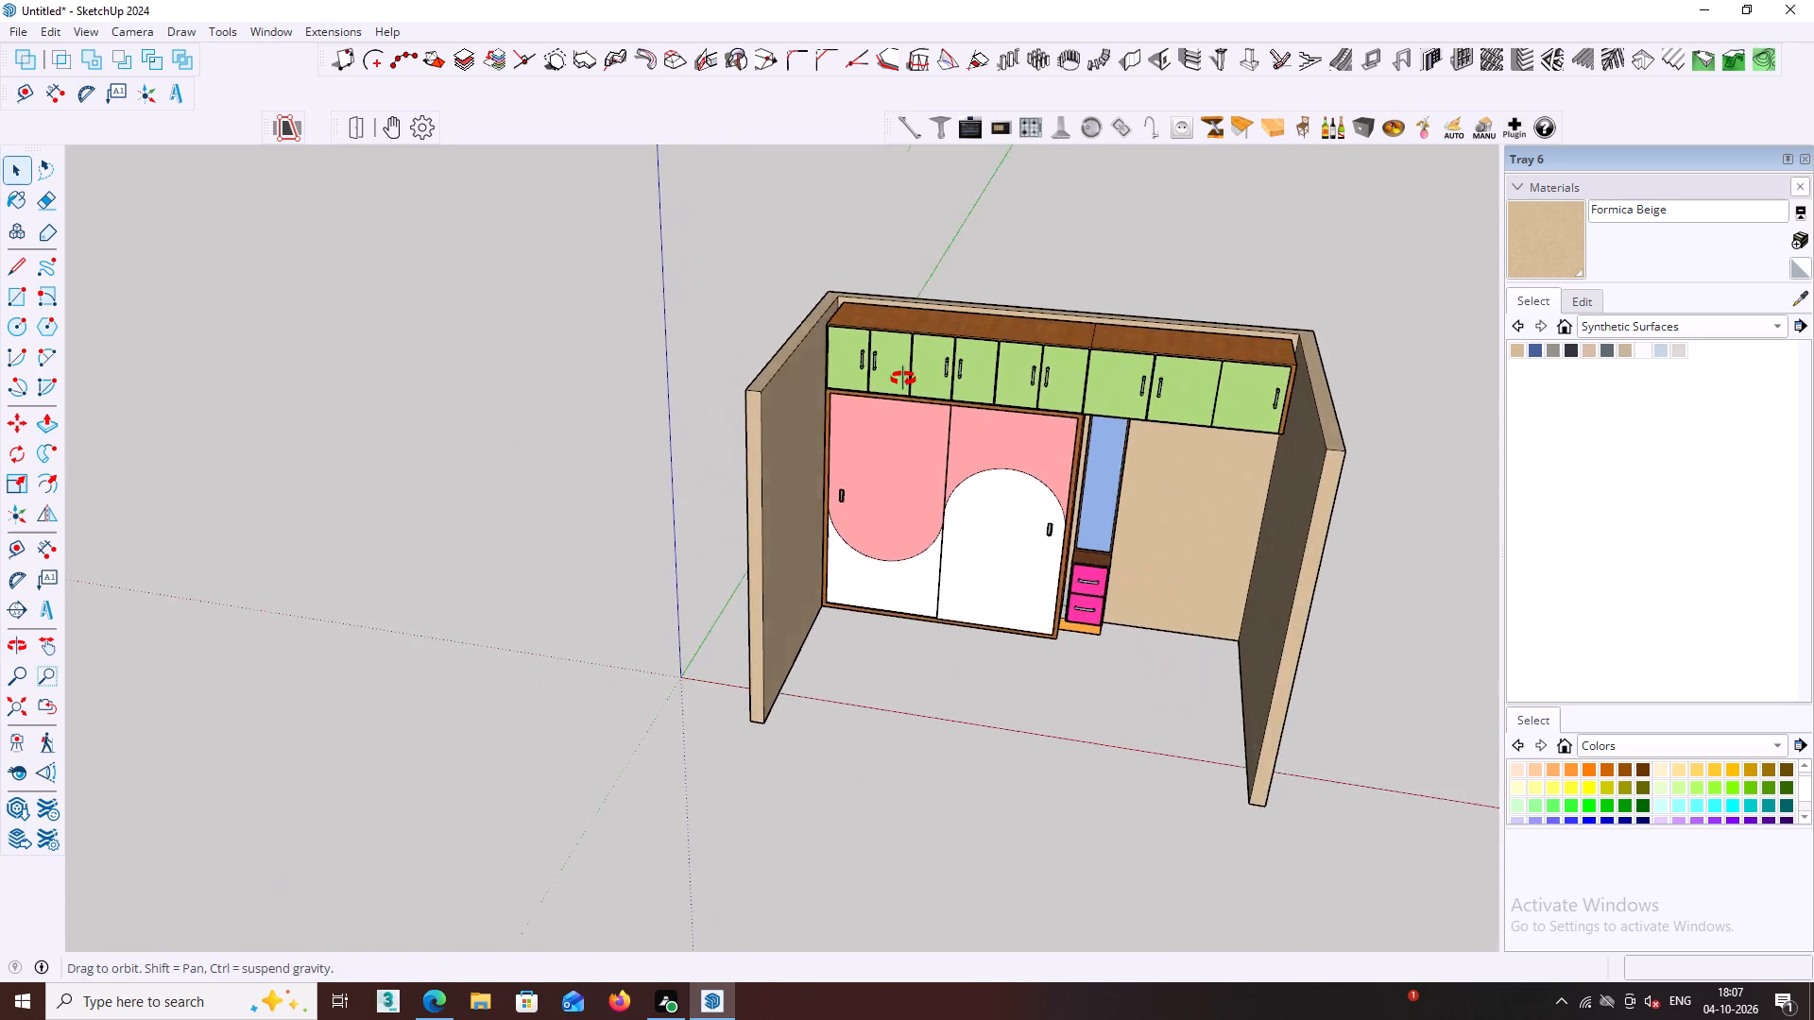
middle_drag(903, 379, 918, 383)
scroll(843, 307, up, 13)
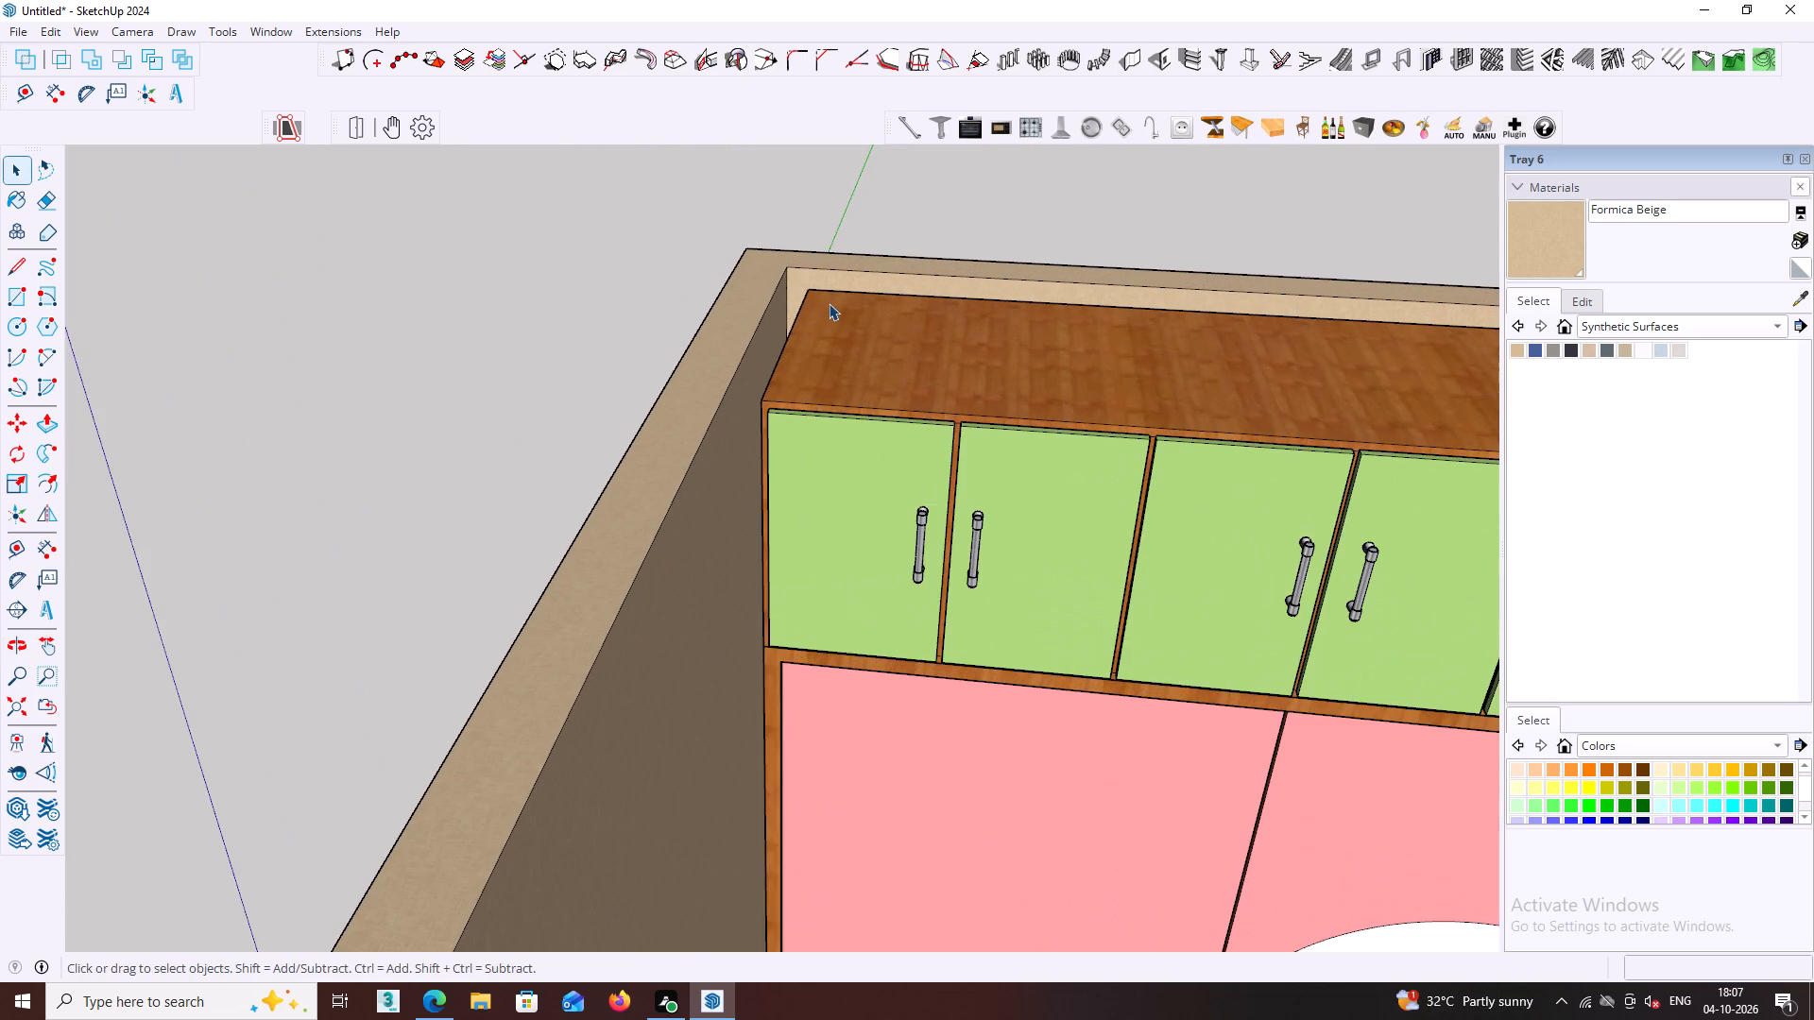
scroll(827, 304, down, 7)
middle_drag(802, 433, 801, 365)
middle_drag(779, 494, 779, 504)
scroll(779, 494, down, 6)
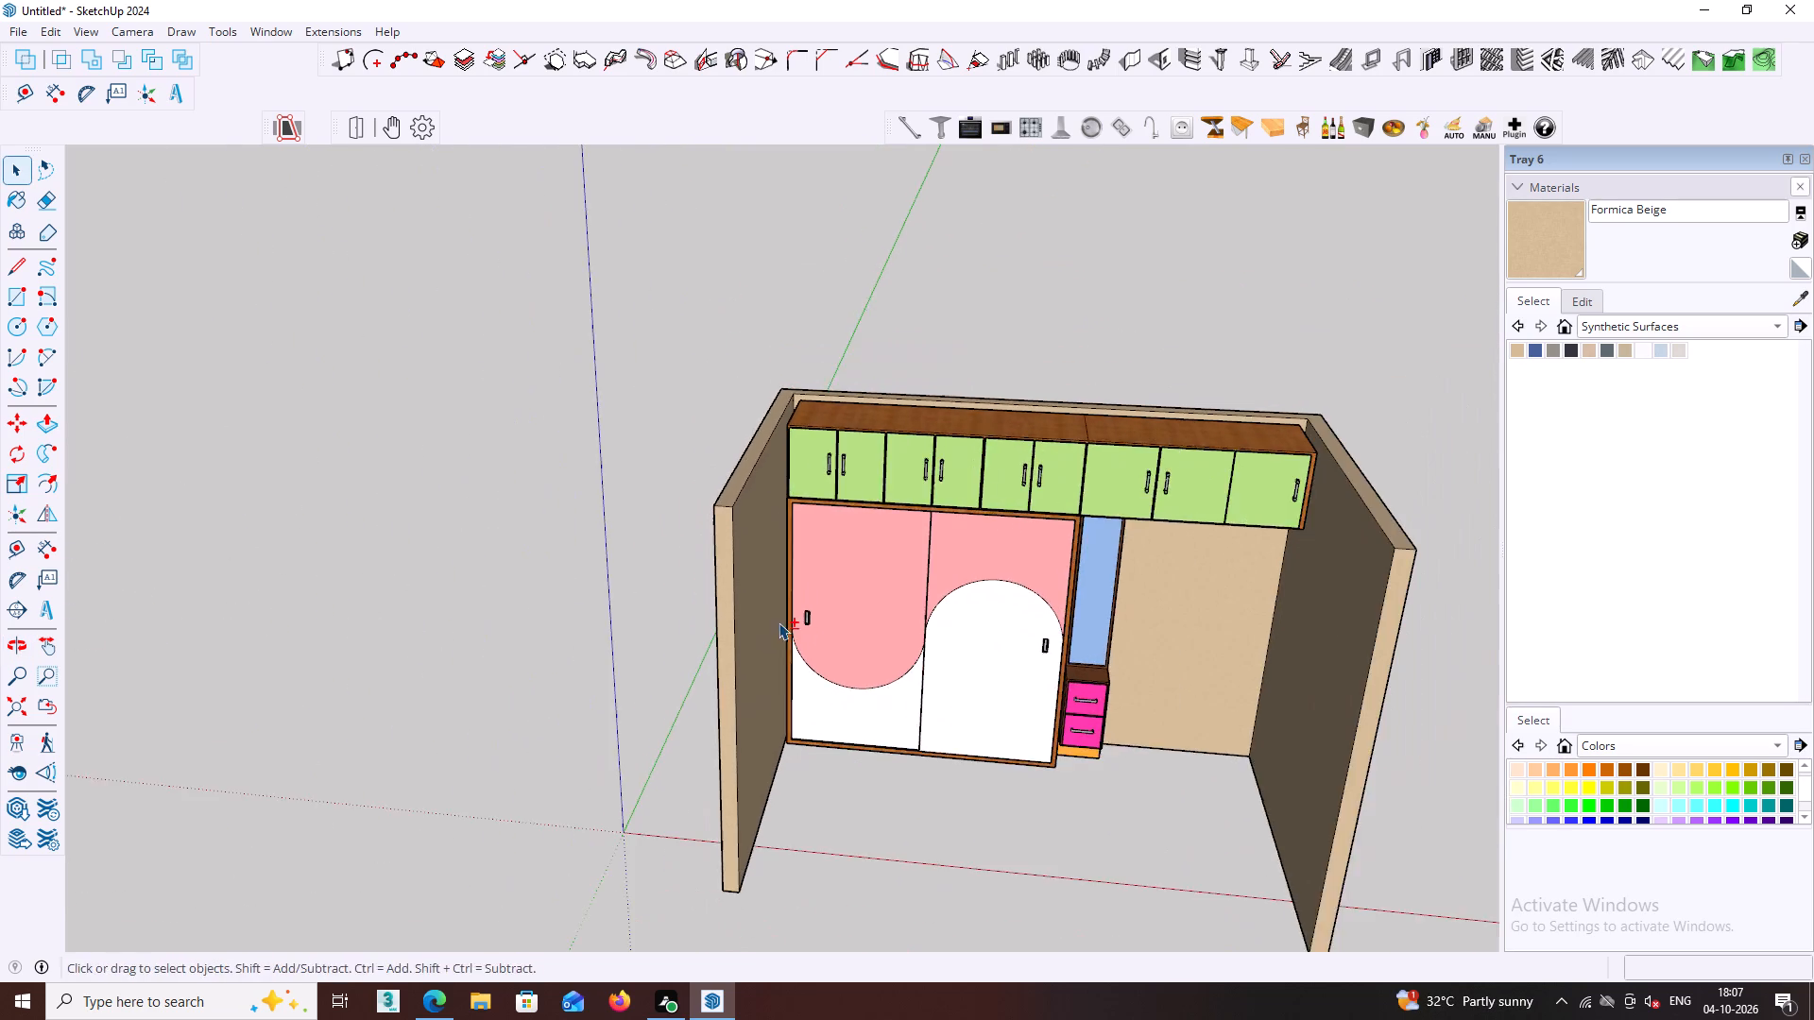
shift+middle_drag(779, 622, 707, 547)
middle_drag(752, 585, 714, 575)
middle_drag(858, 796, 764, 776)
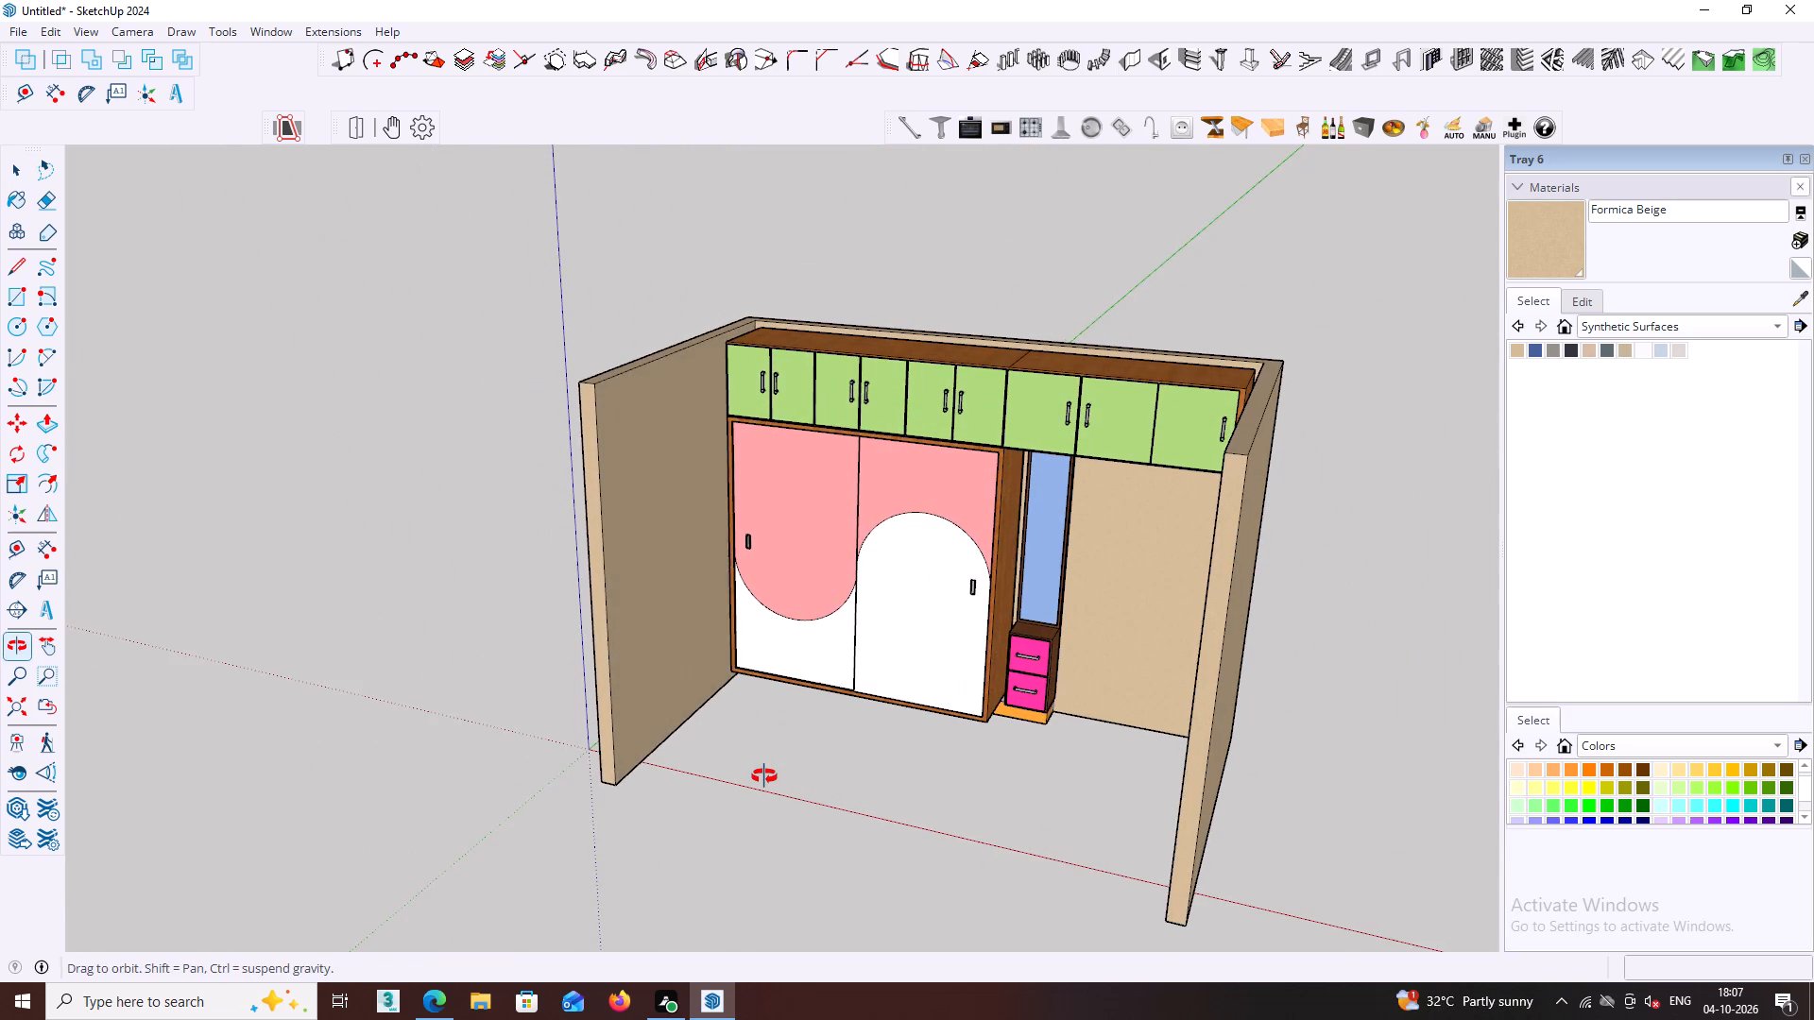
middle_drag(764, 776, 748, 779)
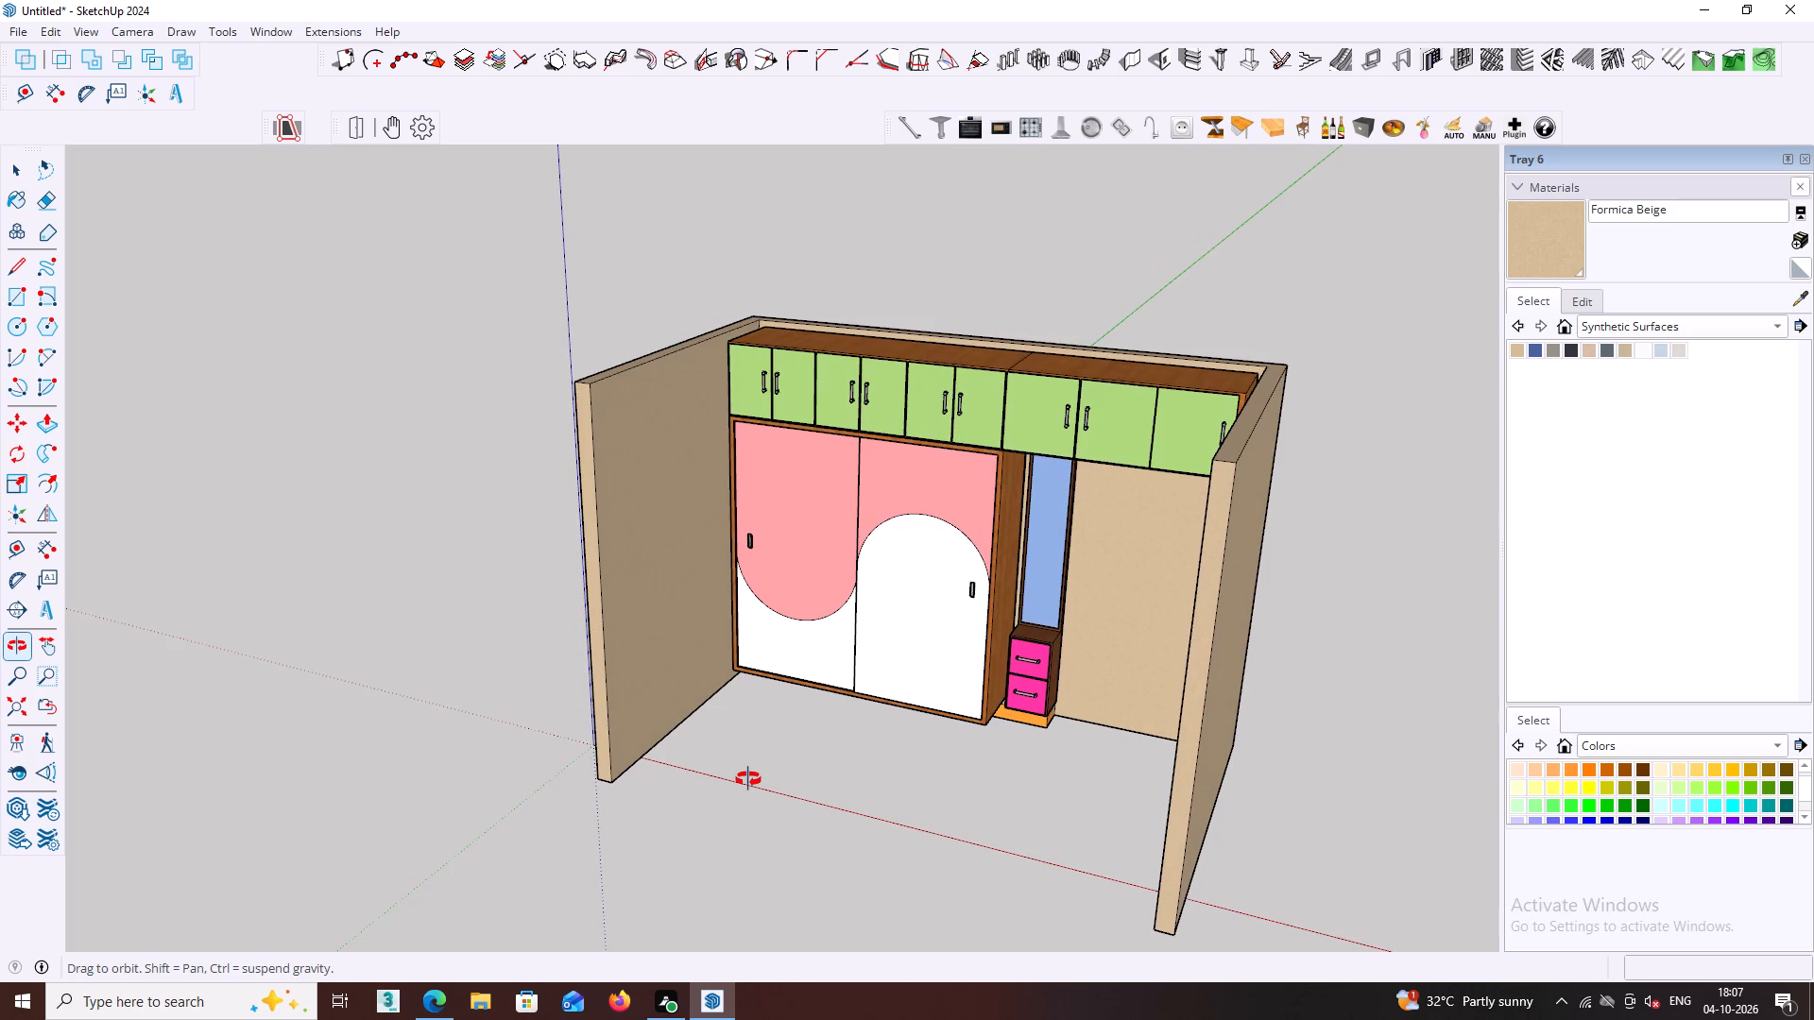
middle_drag(748, 779, 746, 790)
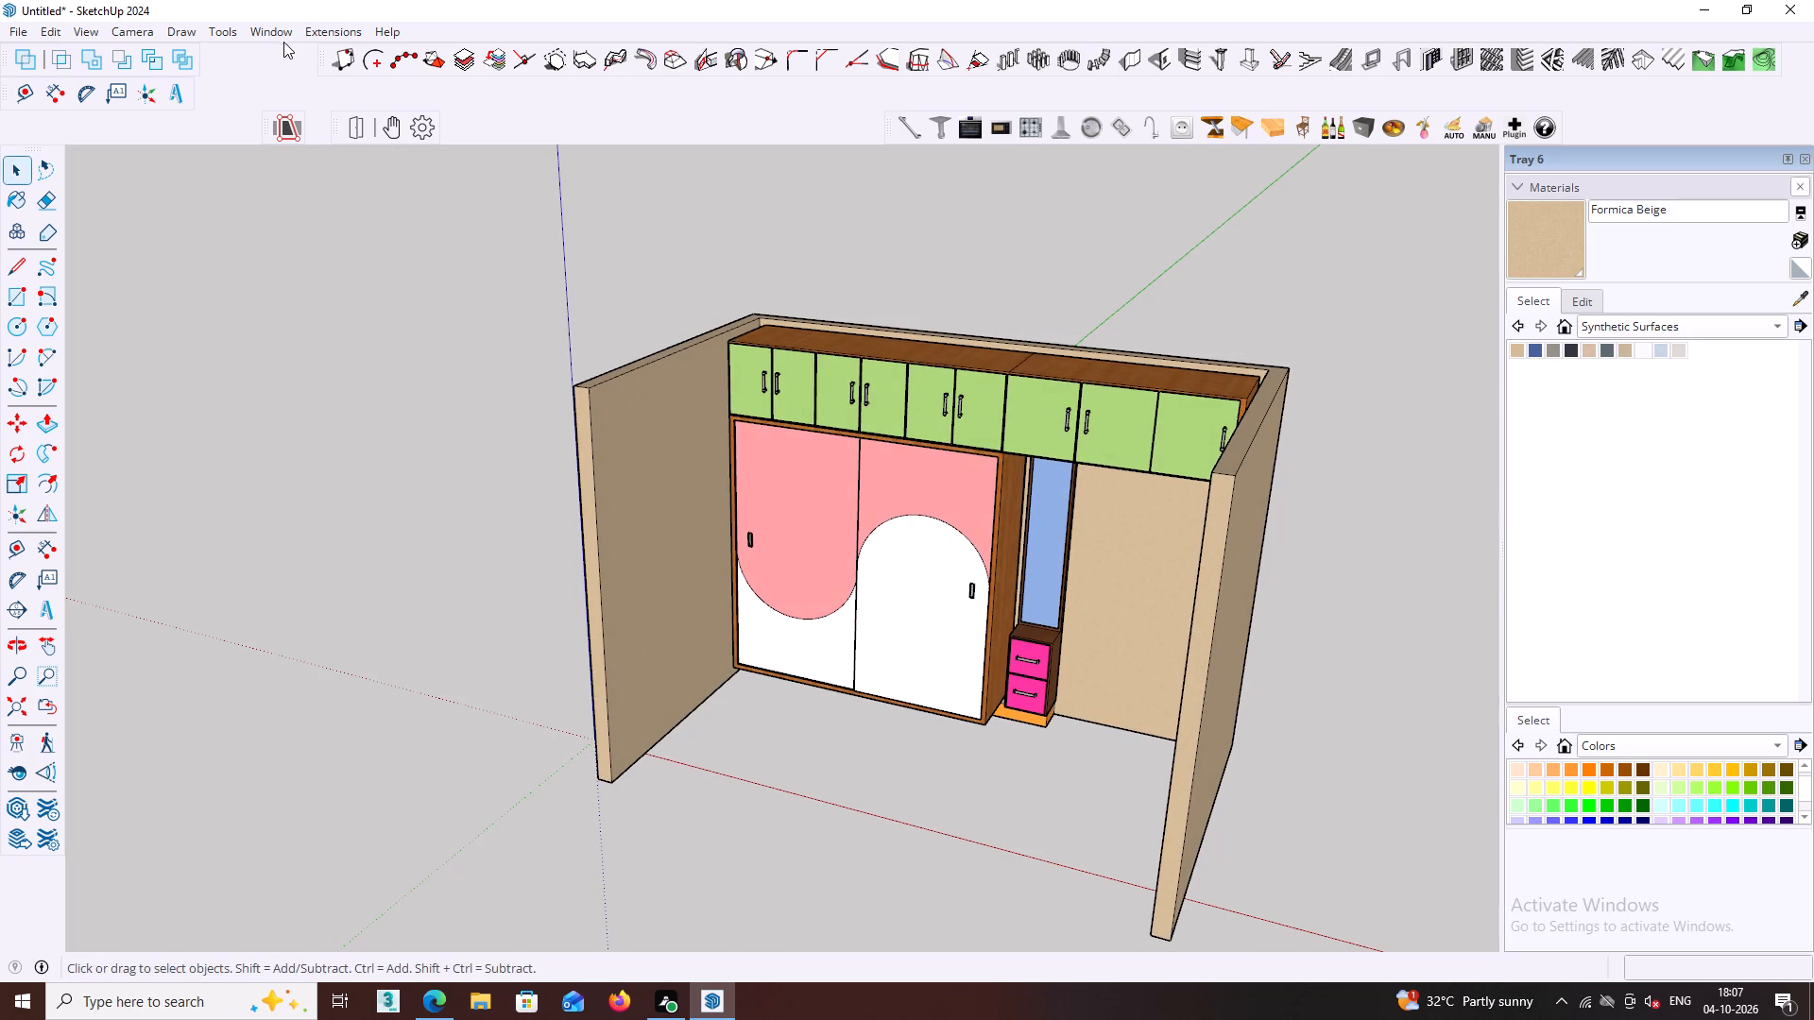
Set the model's measurement unit format to Architectural, after trying Engineering.
click(283, 37)
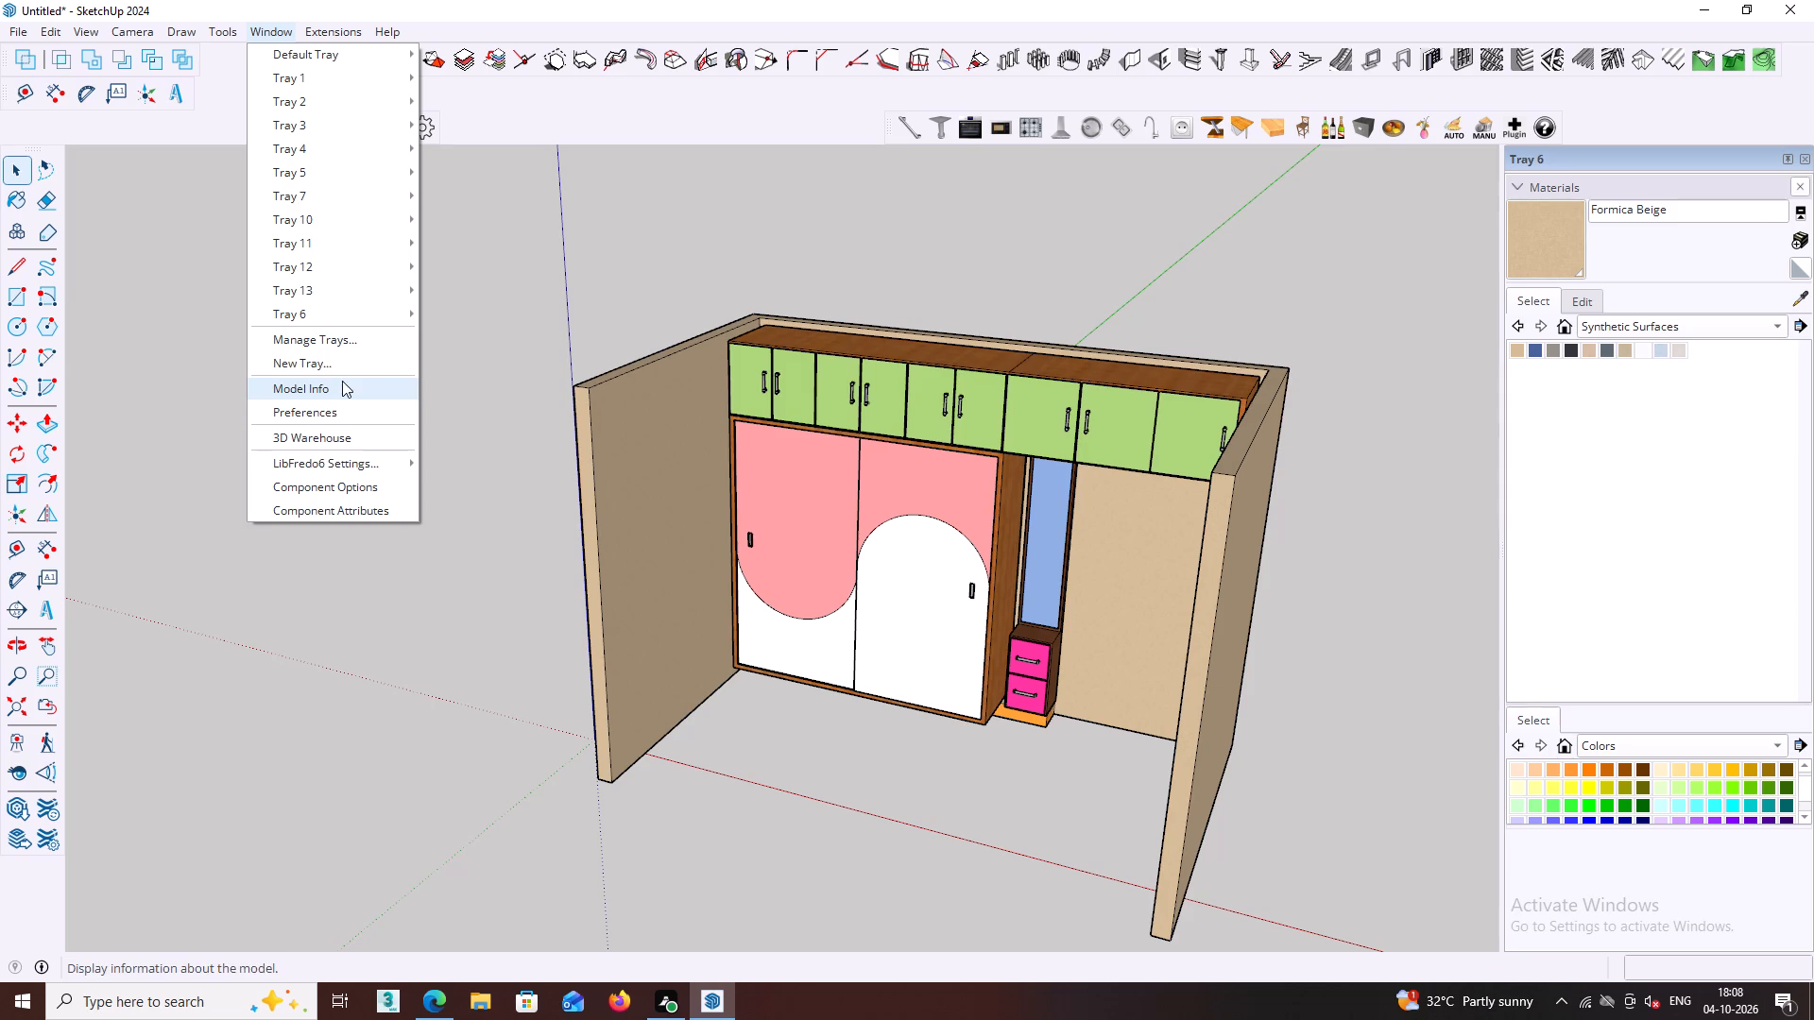
click(333, 388)
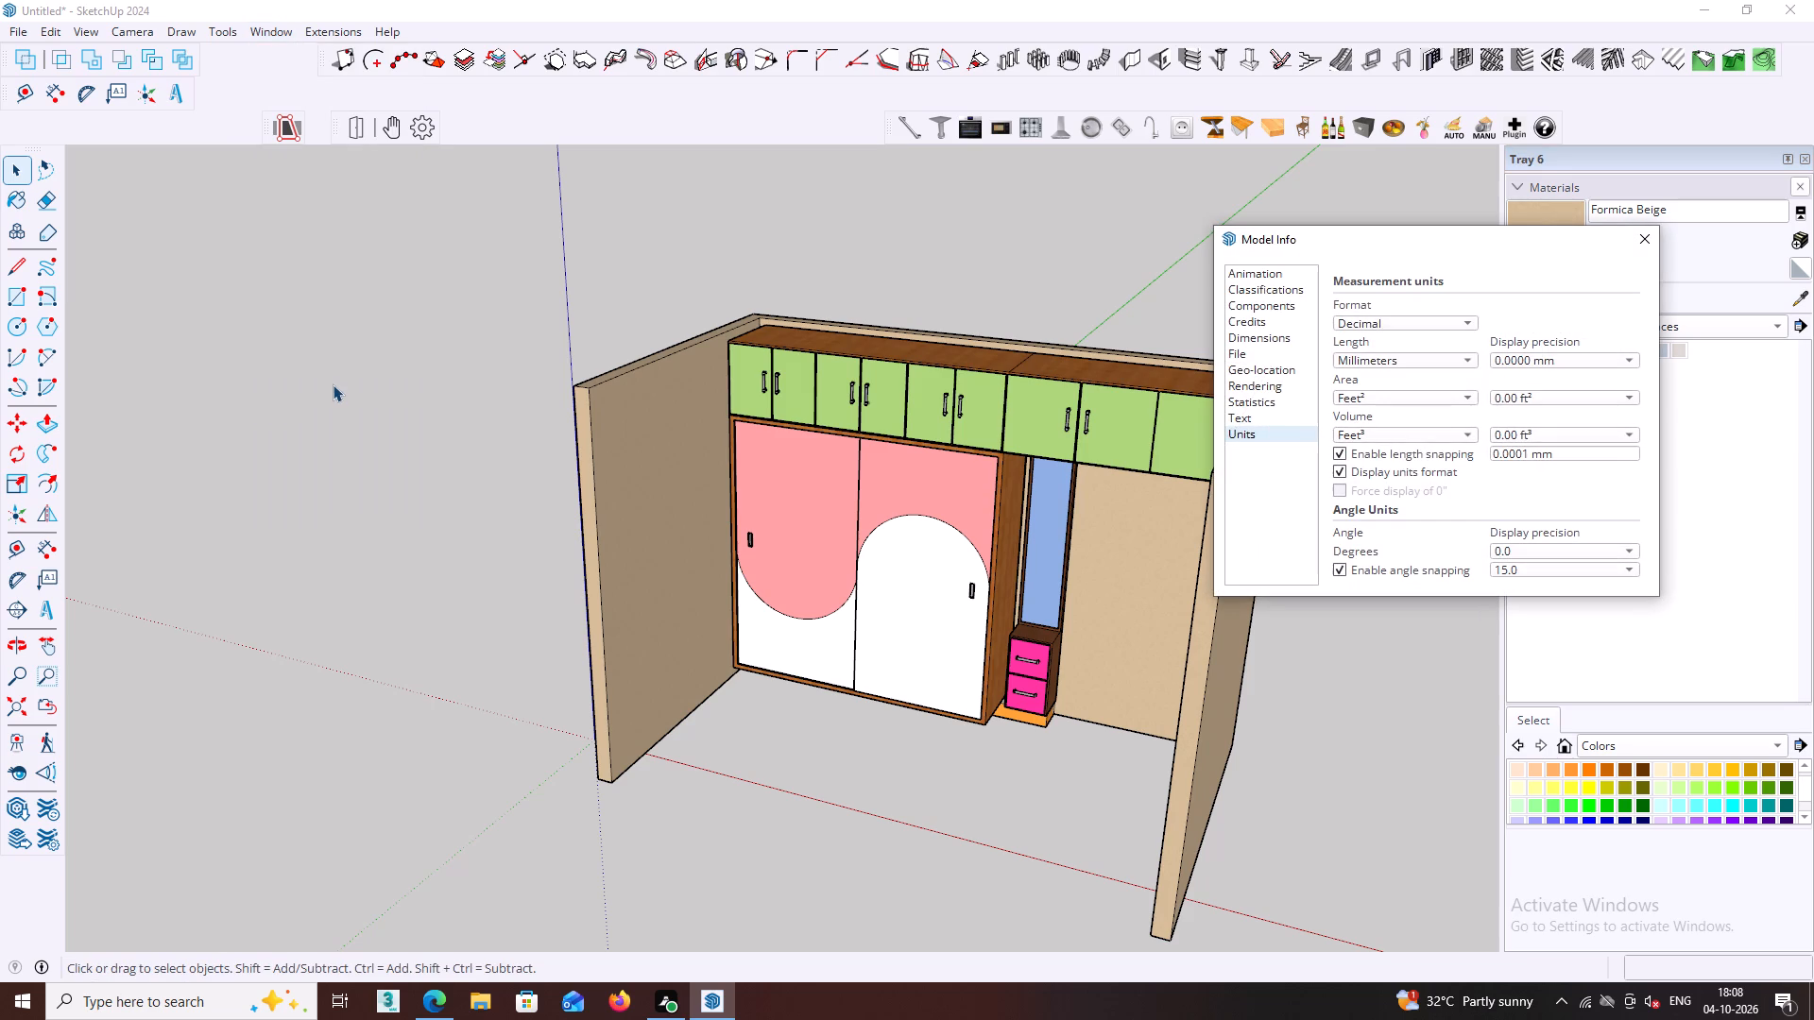
click(1392, 323)
click(1371, 311)
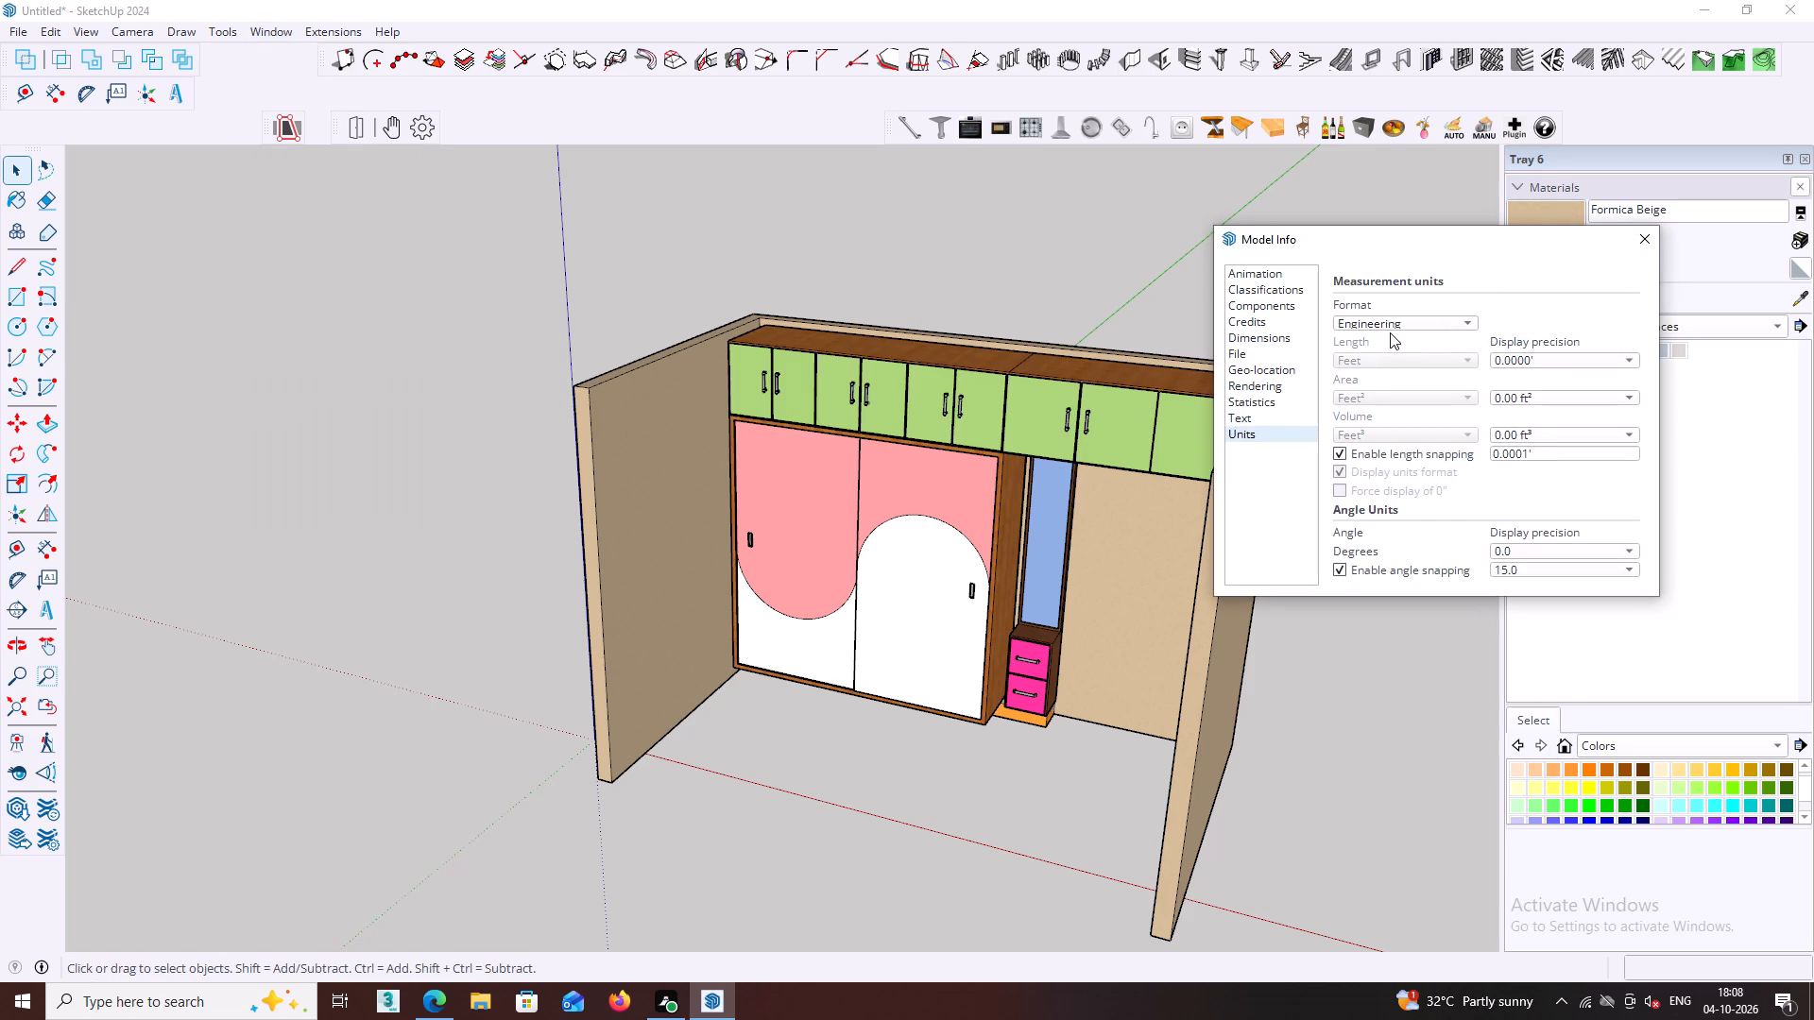
click(1390, 328)
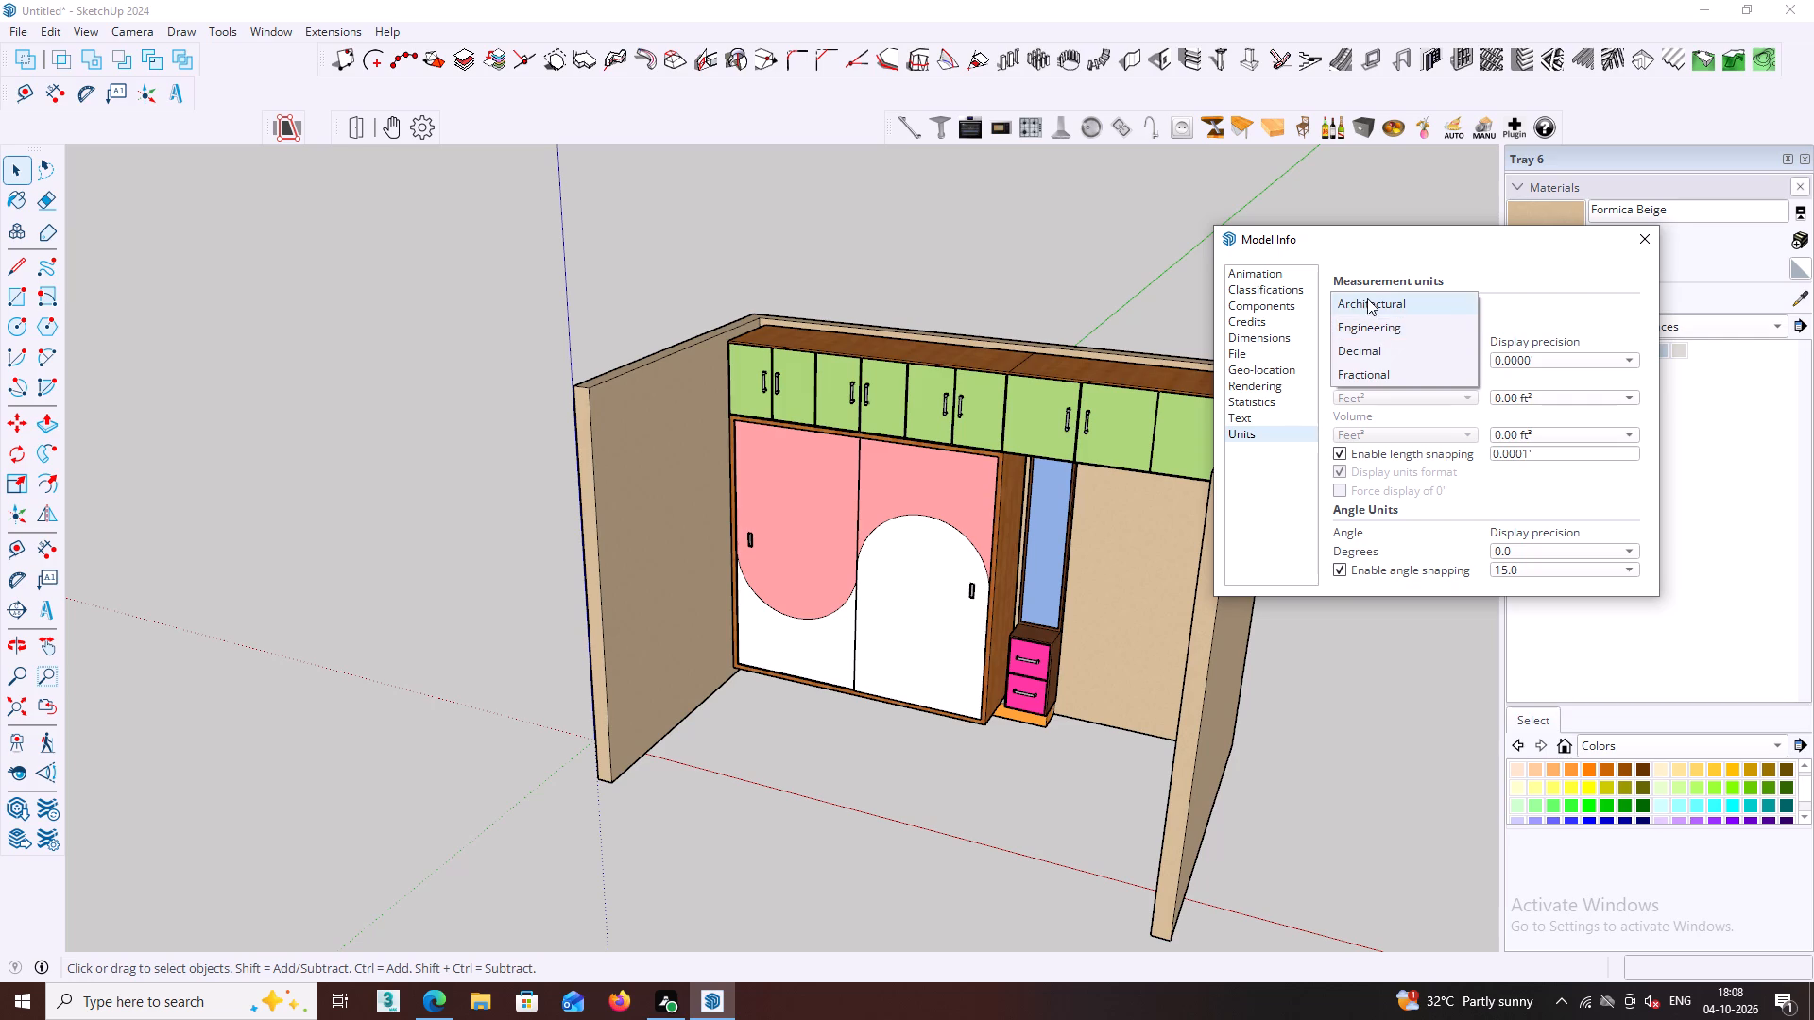
click(1372, 323)
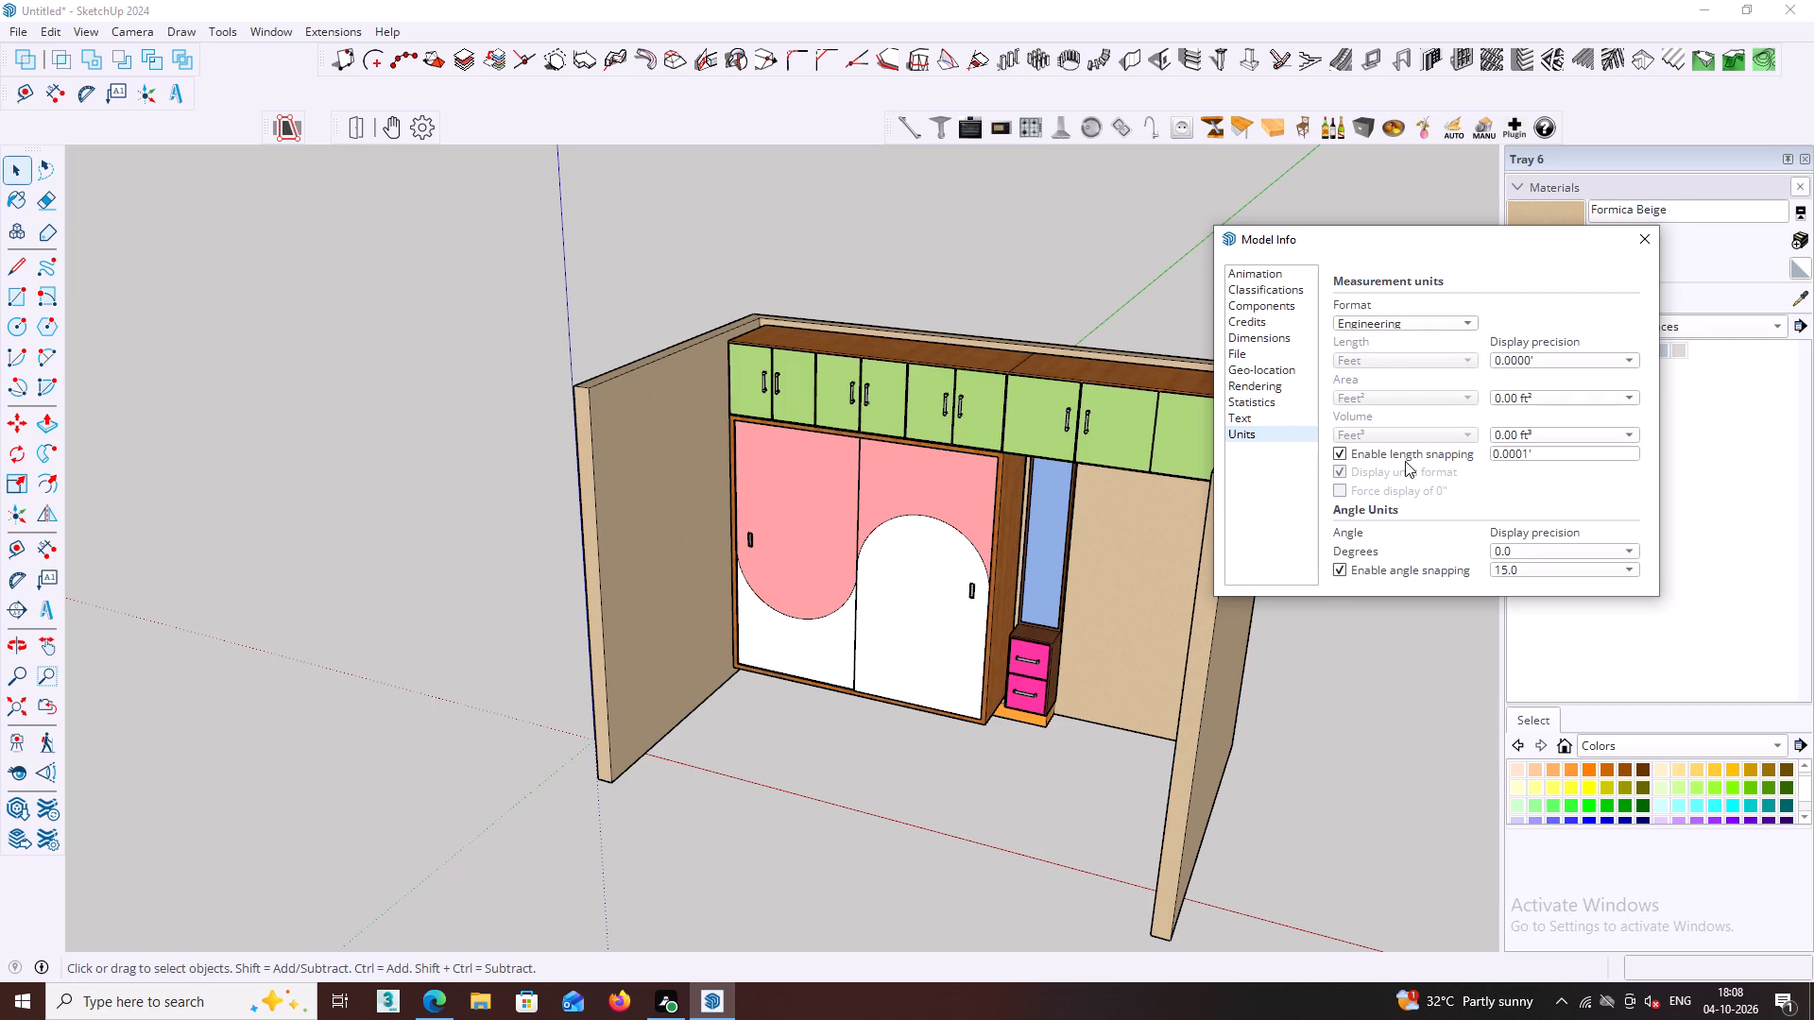
click(1409, 319)
click(1389, 328)
click(1452, 320)
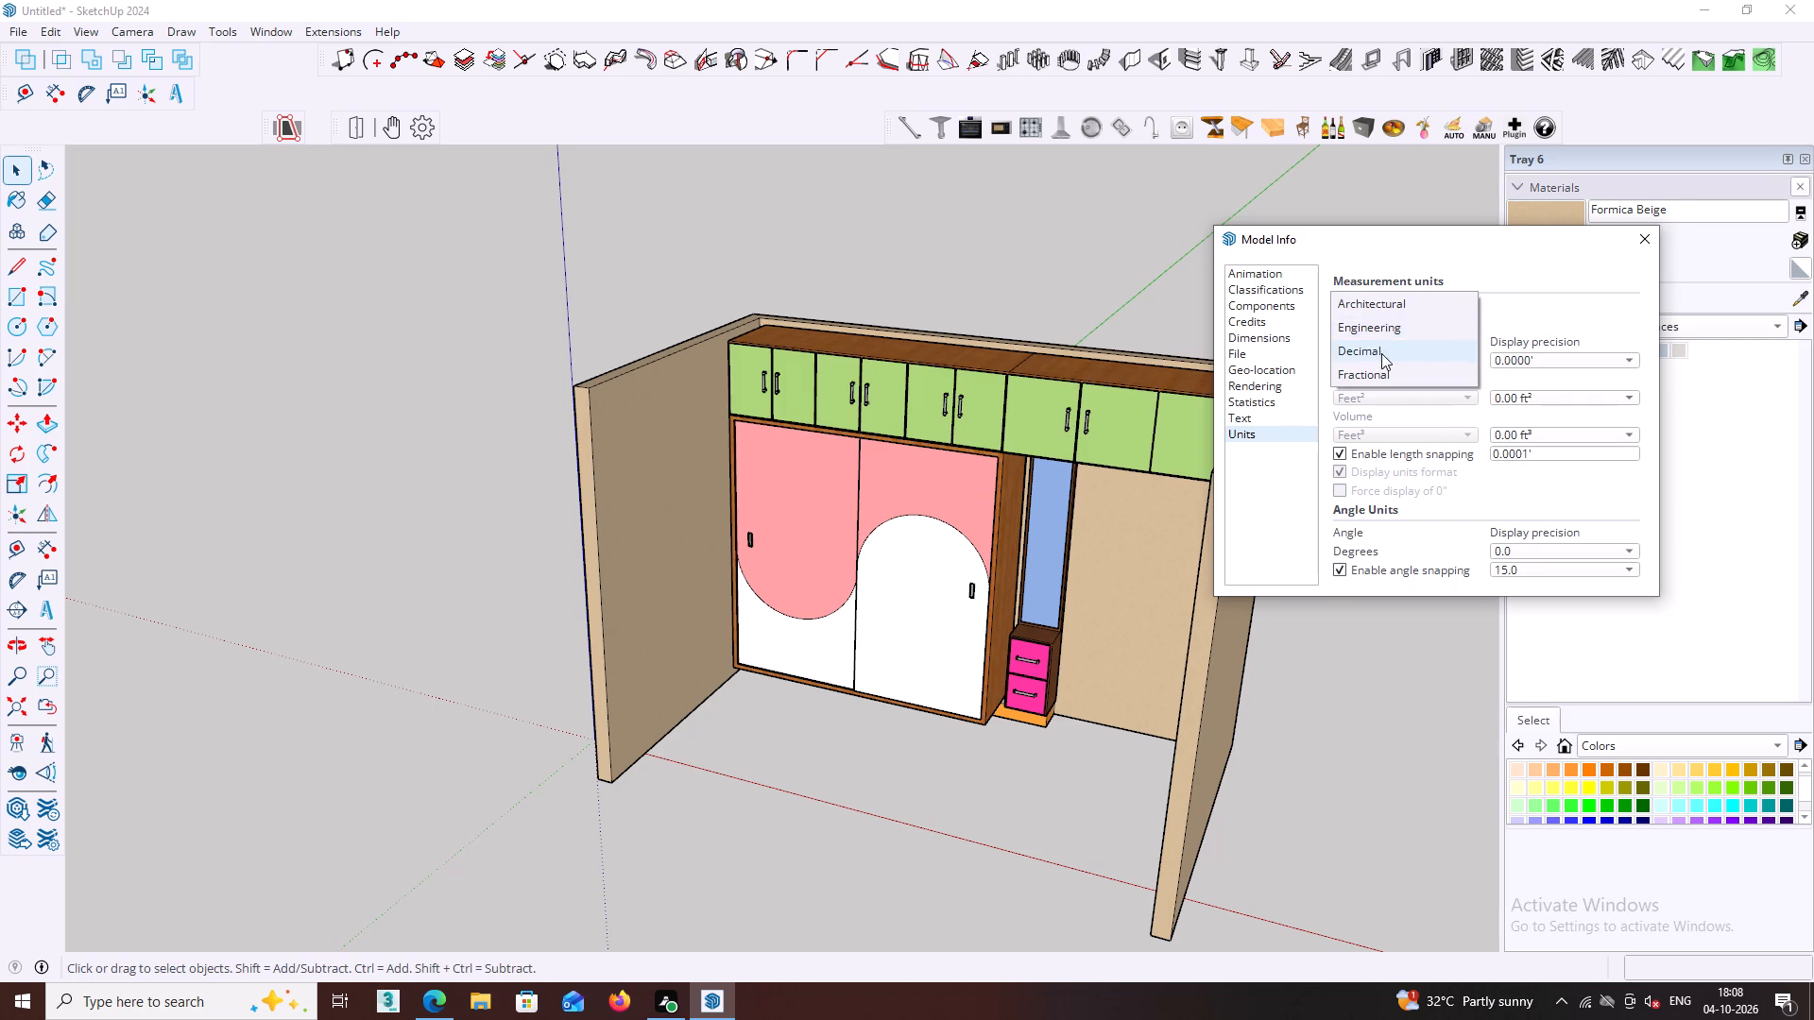
click(1350, 299)
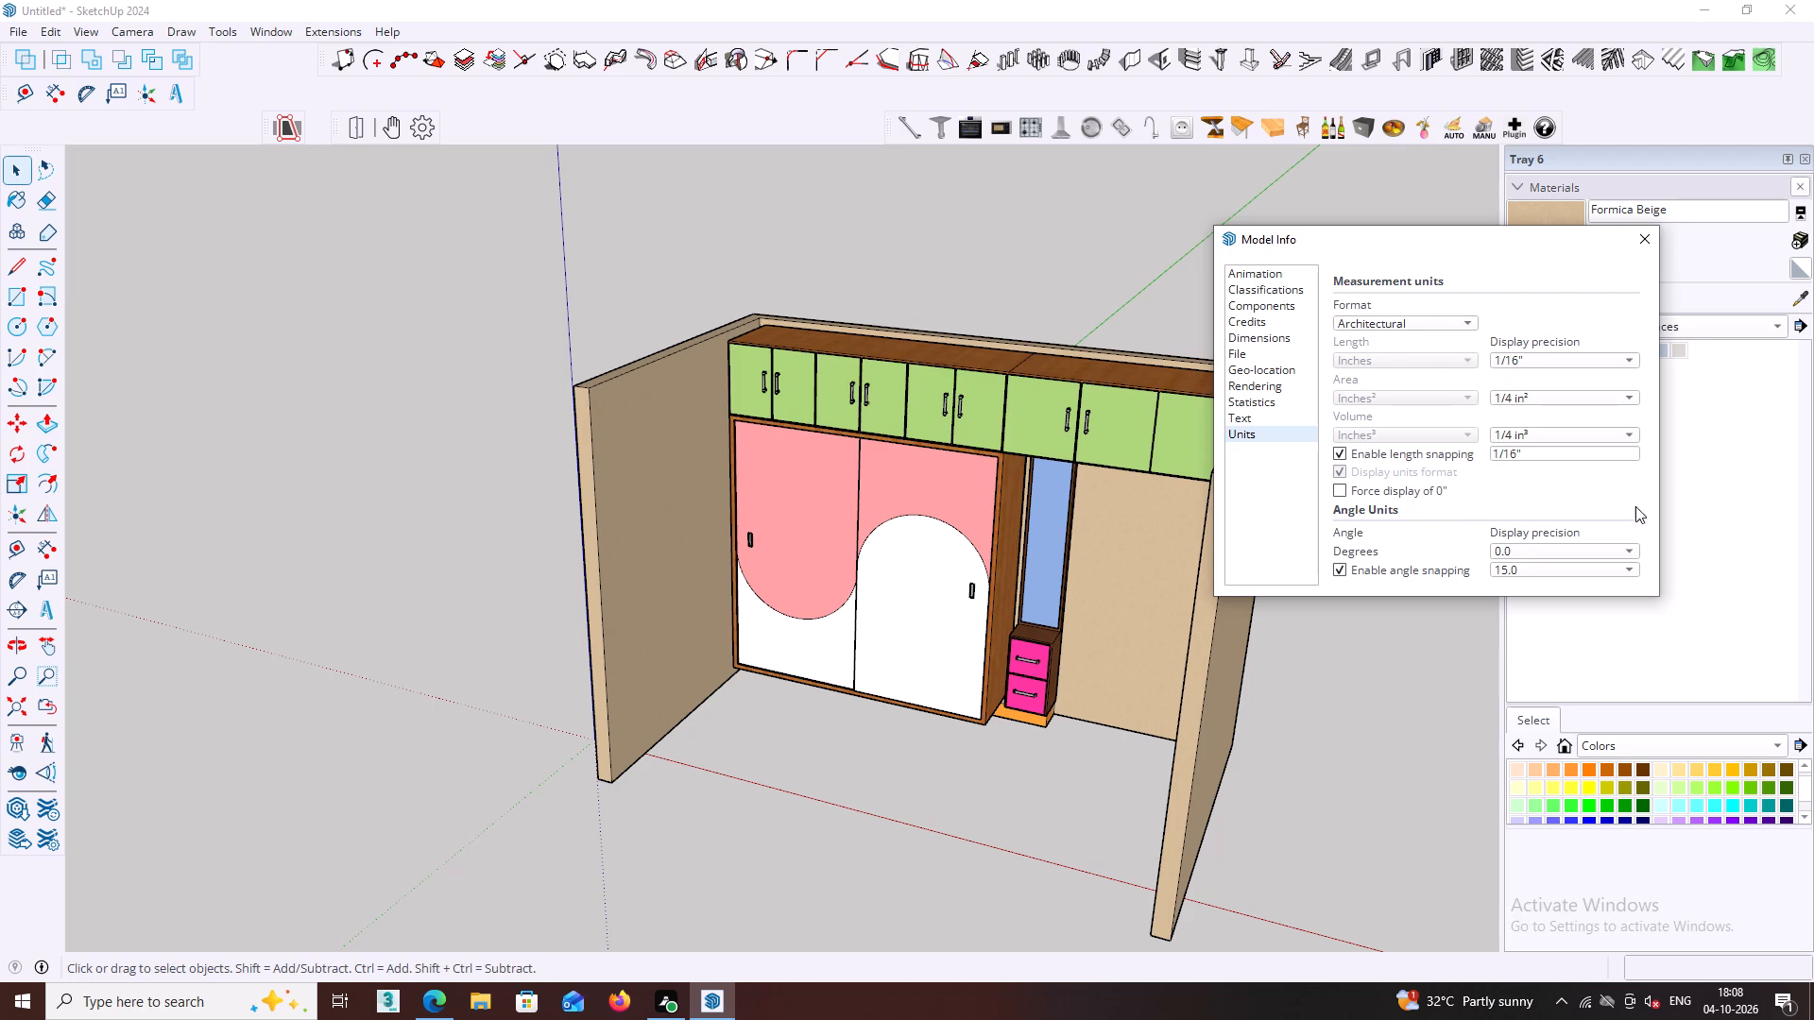
click(1649, 239)
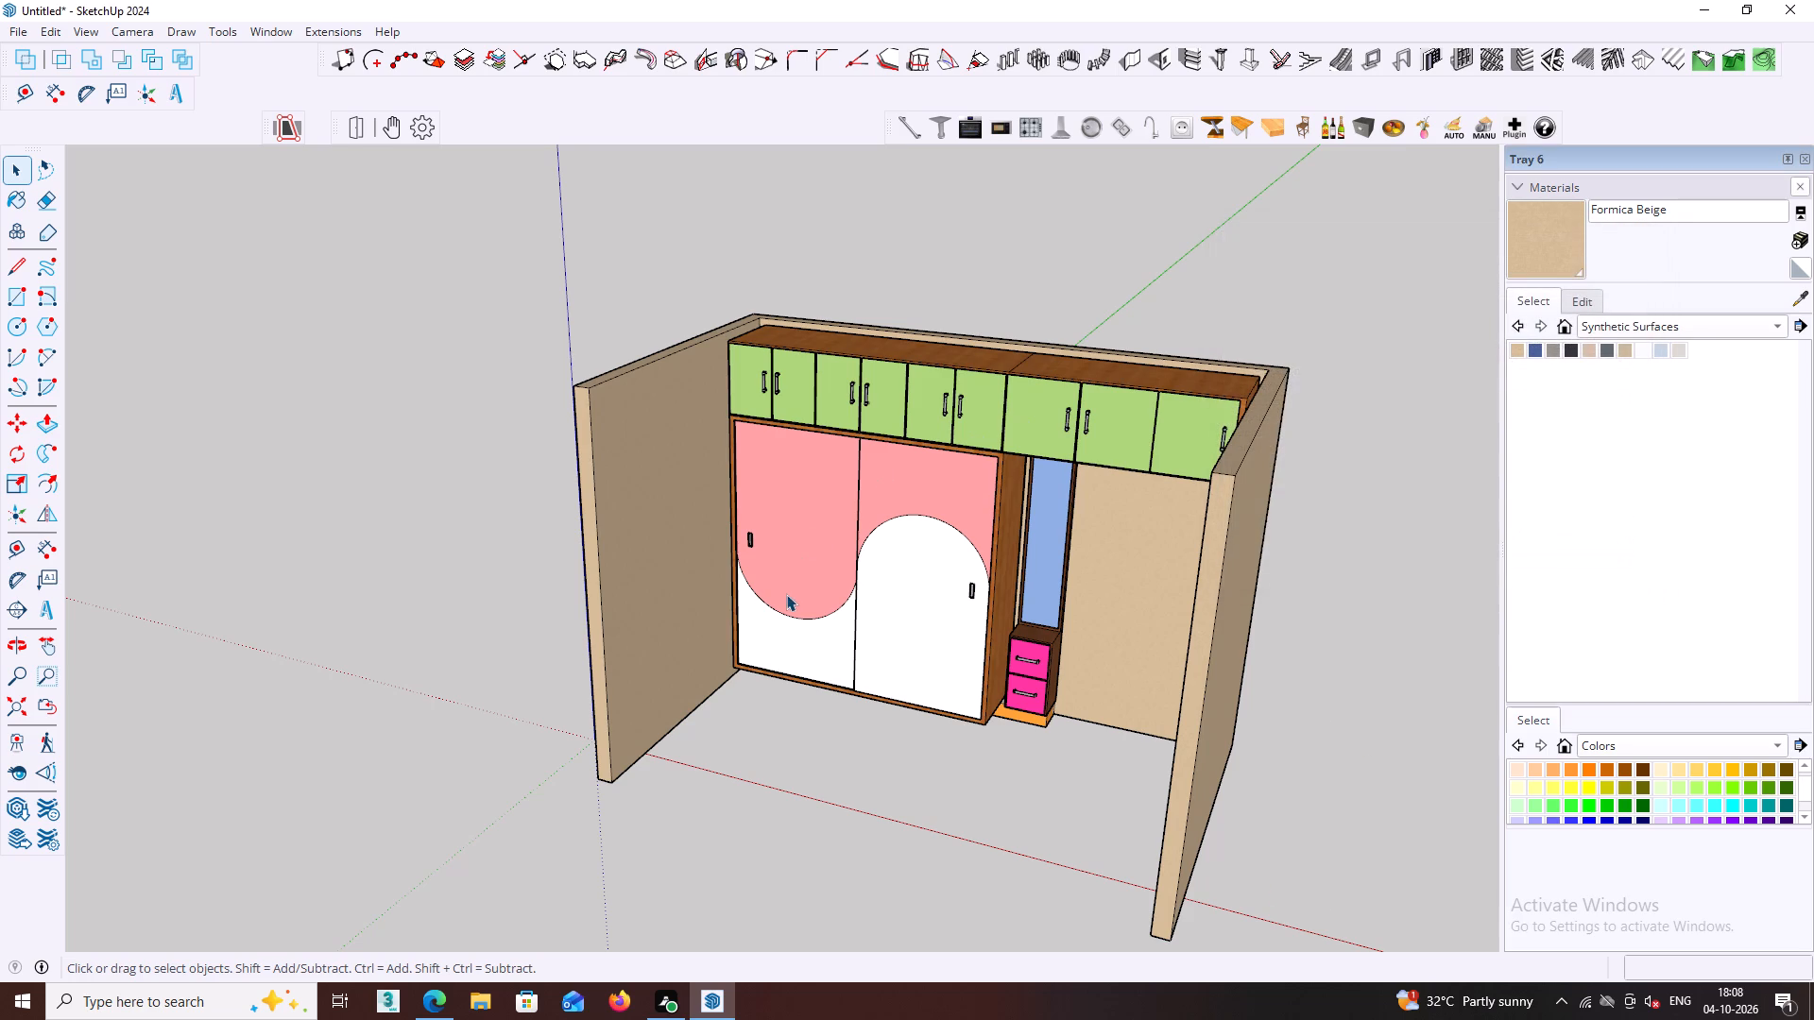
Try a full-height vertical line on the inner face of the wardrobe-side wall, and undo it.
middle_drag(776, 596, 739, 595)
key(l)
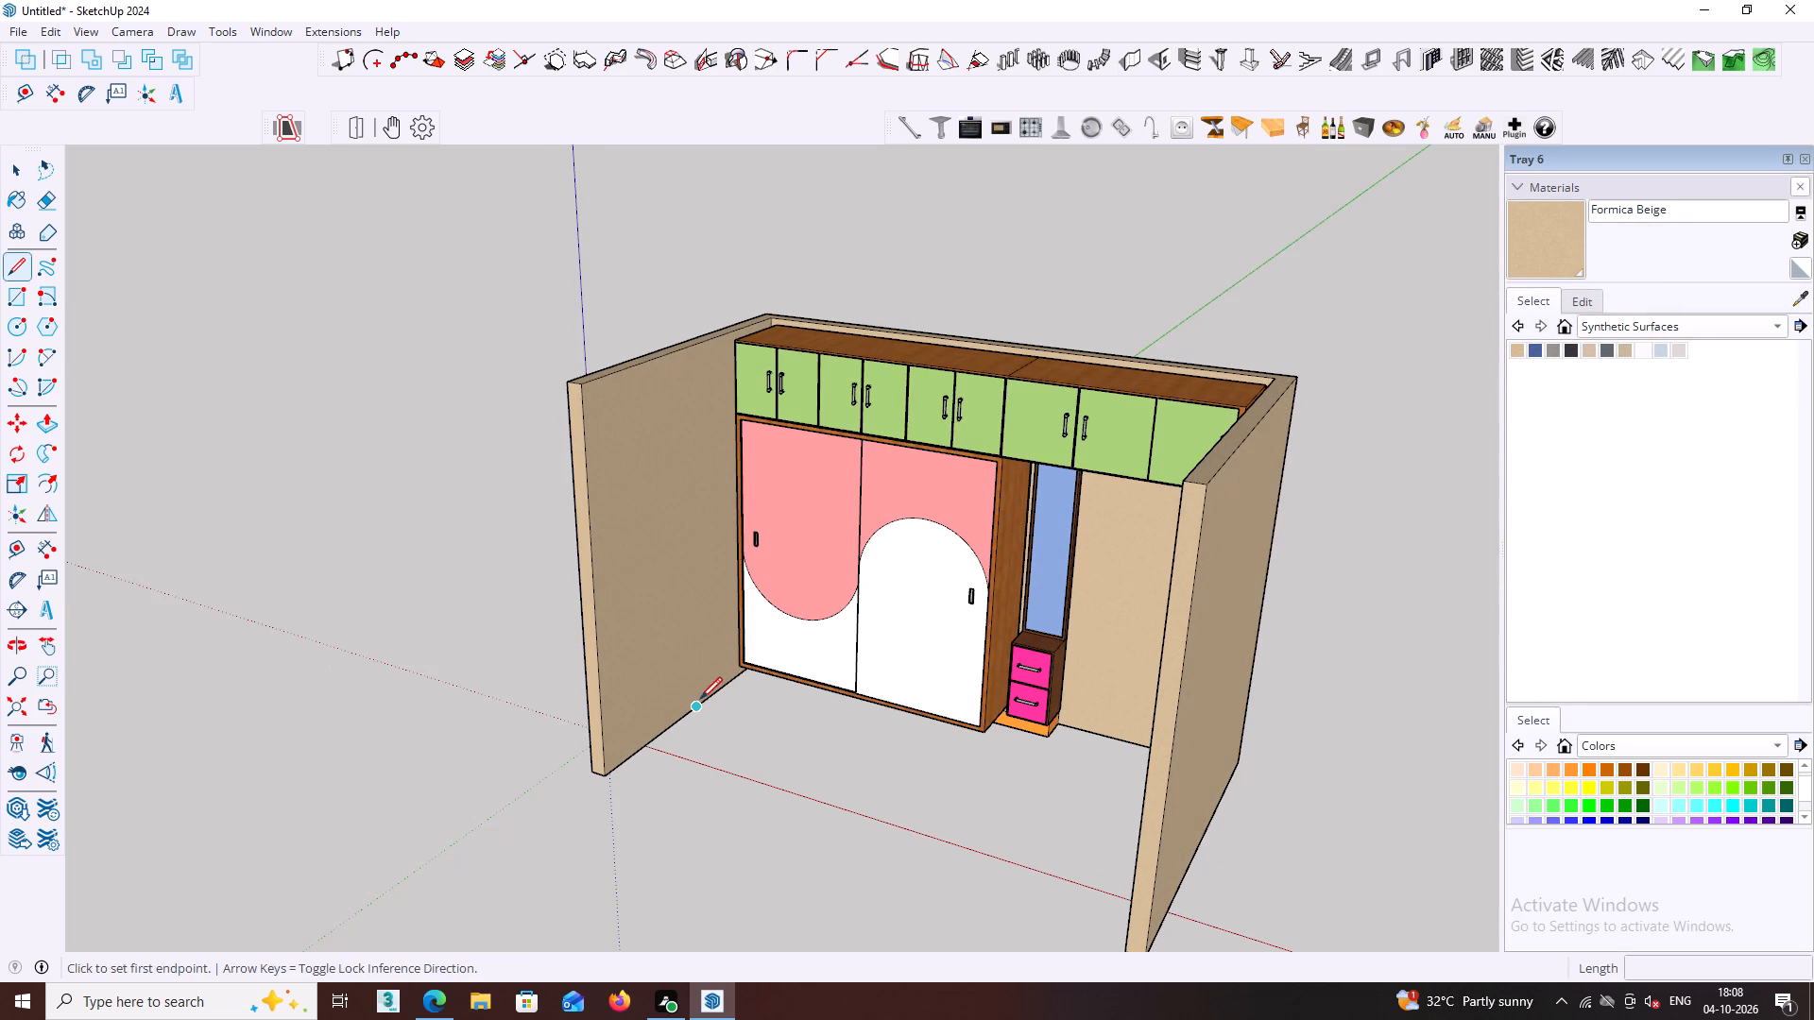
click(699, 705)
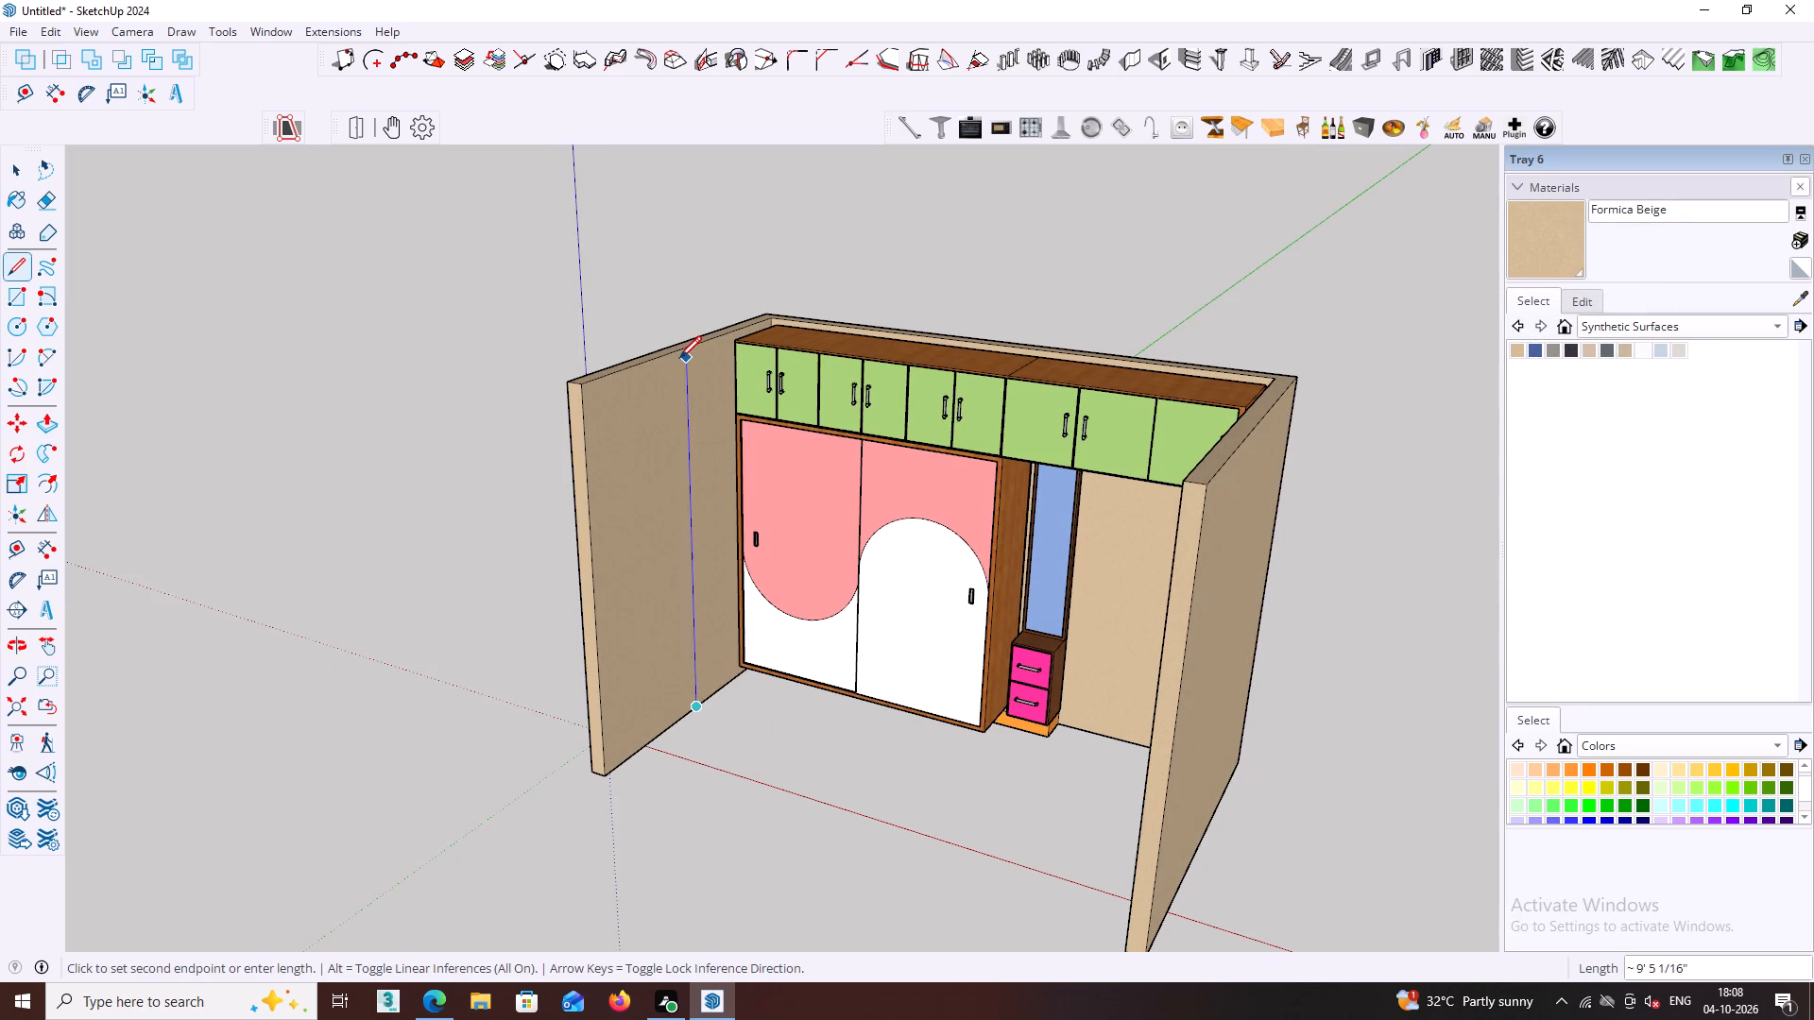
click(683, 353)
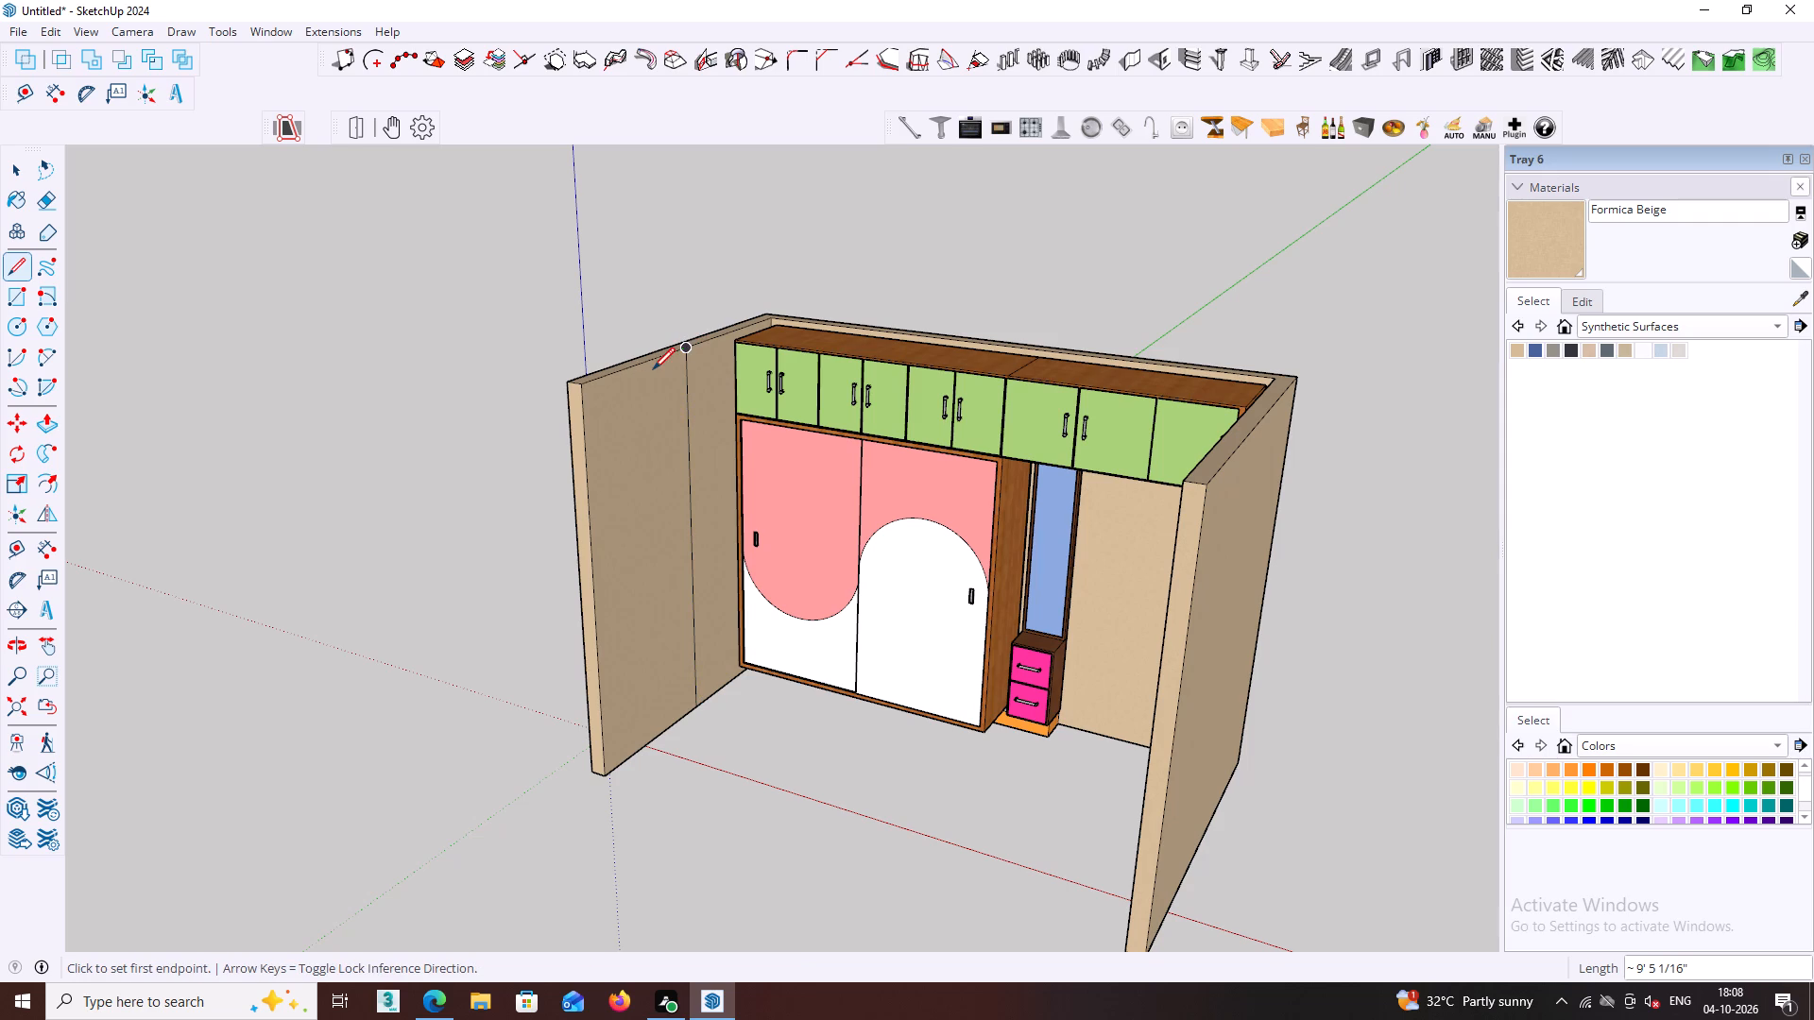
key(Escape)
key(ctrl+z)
Check the wardrobe-side wall's height at its front inner edge with a temporary dimension.
click(48, 548)
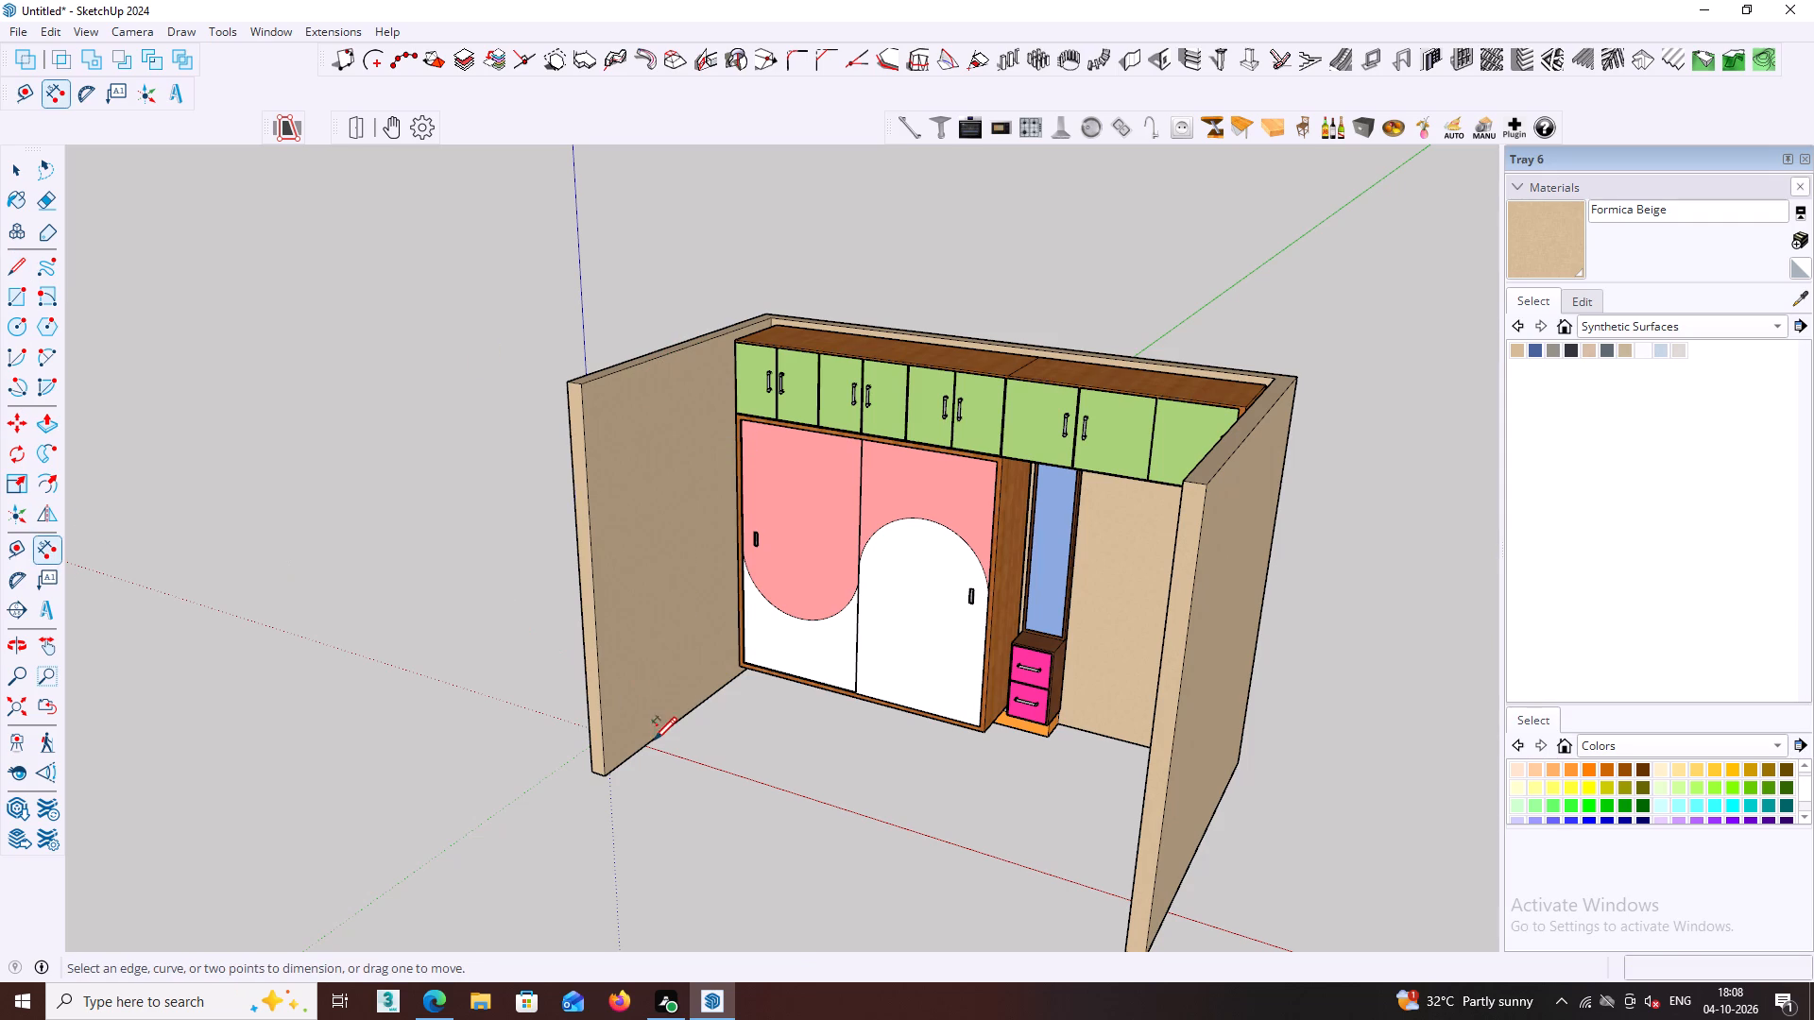
click(601, 778)
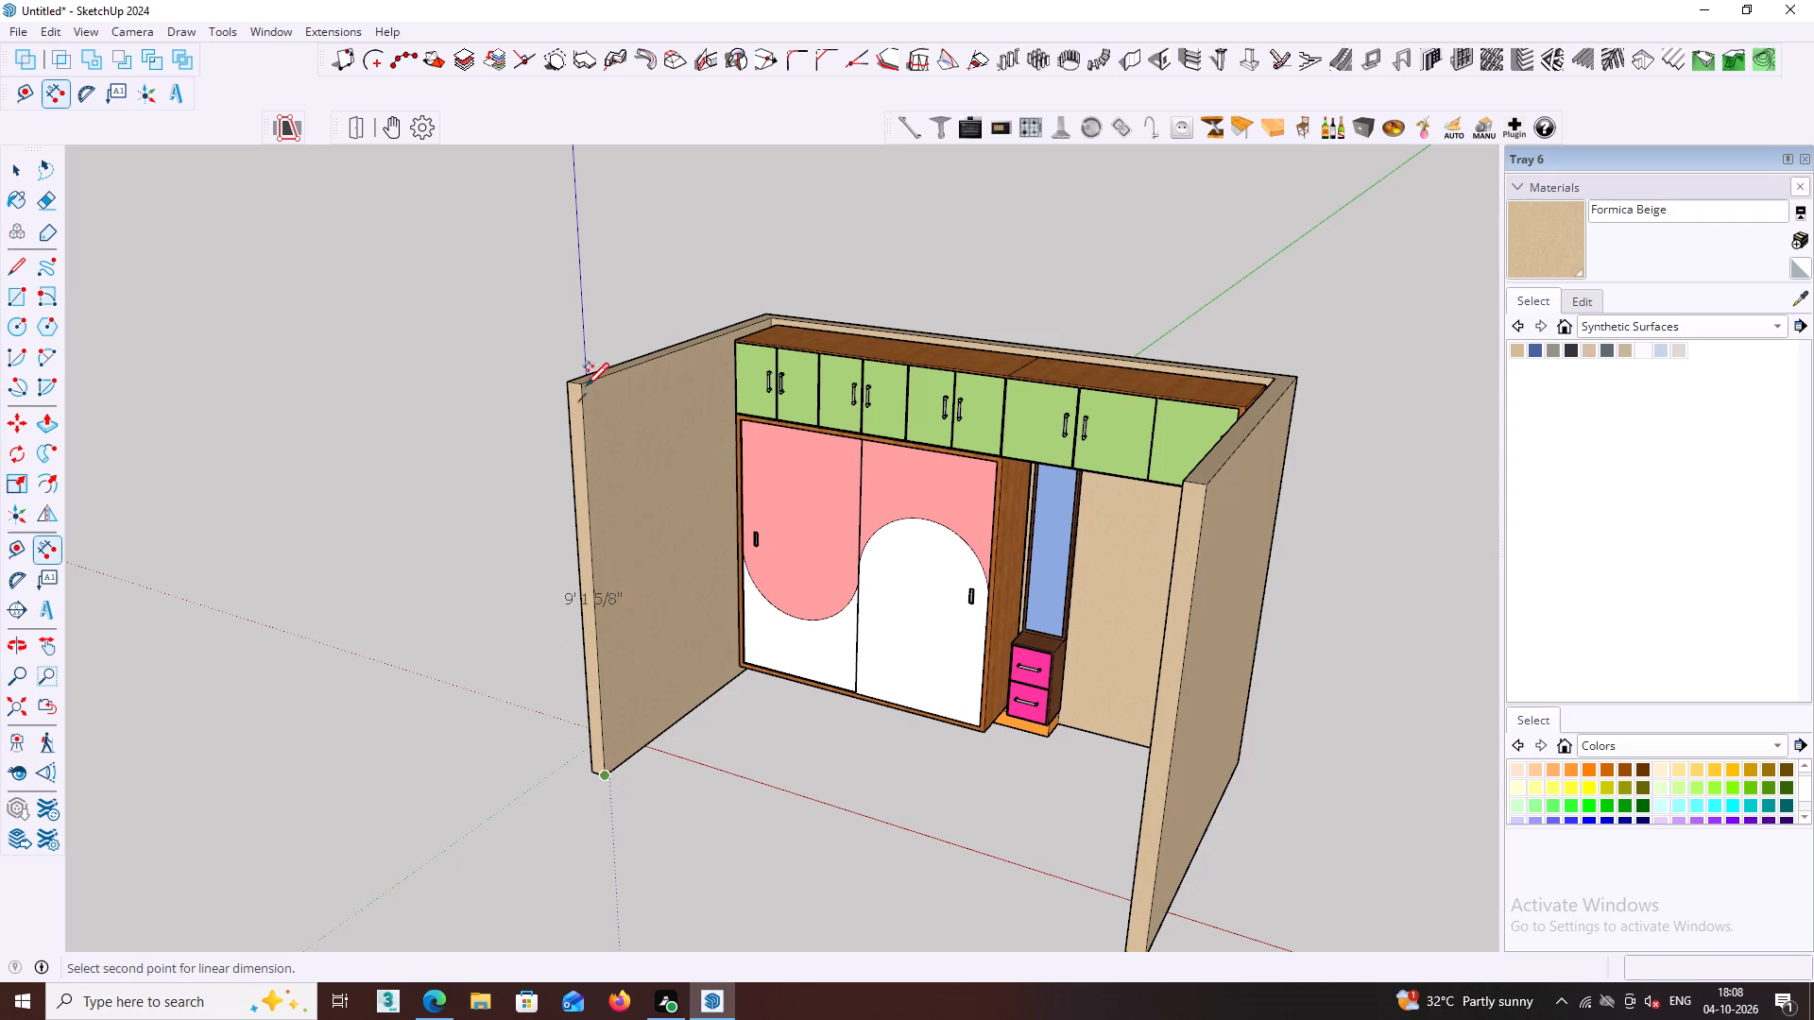
click(587, 378)
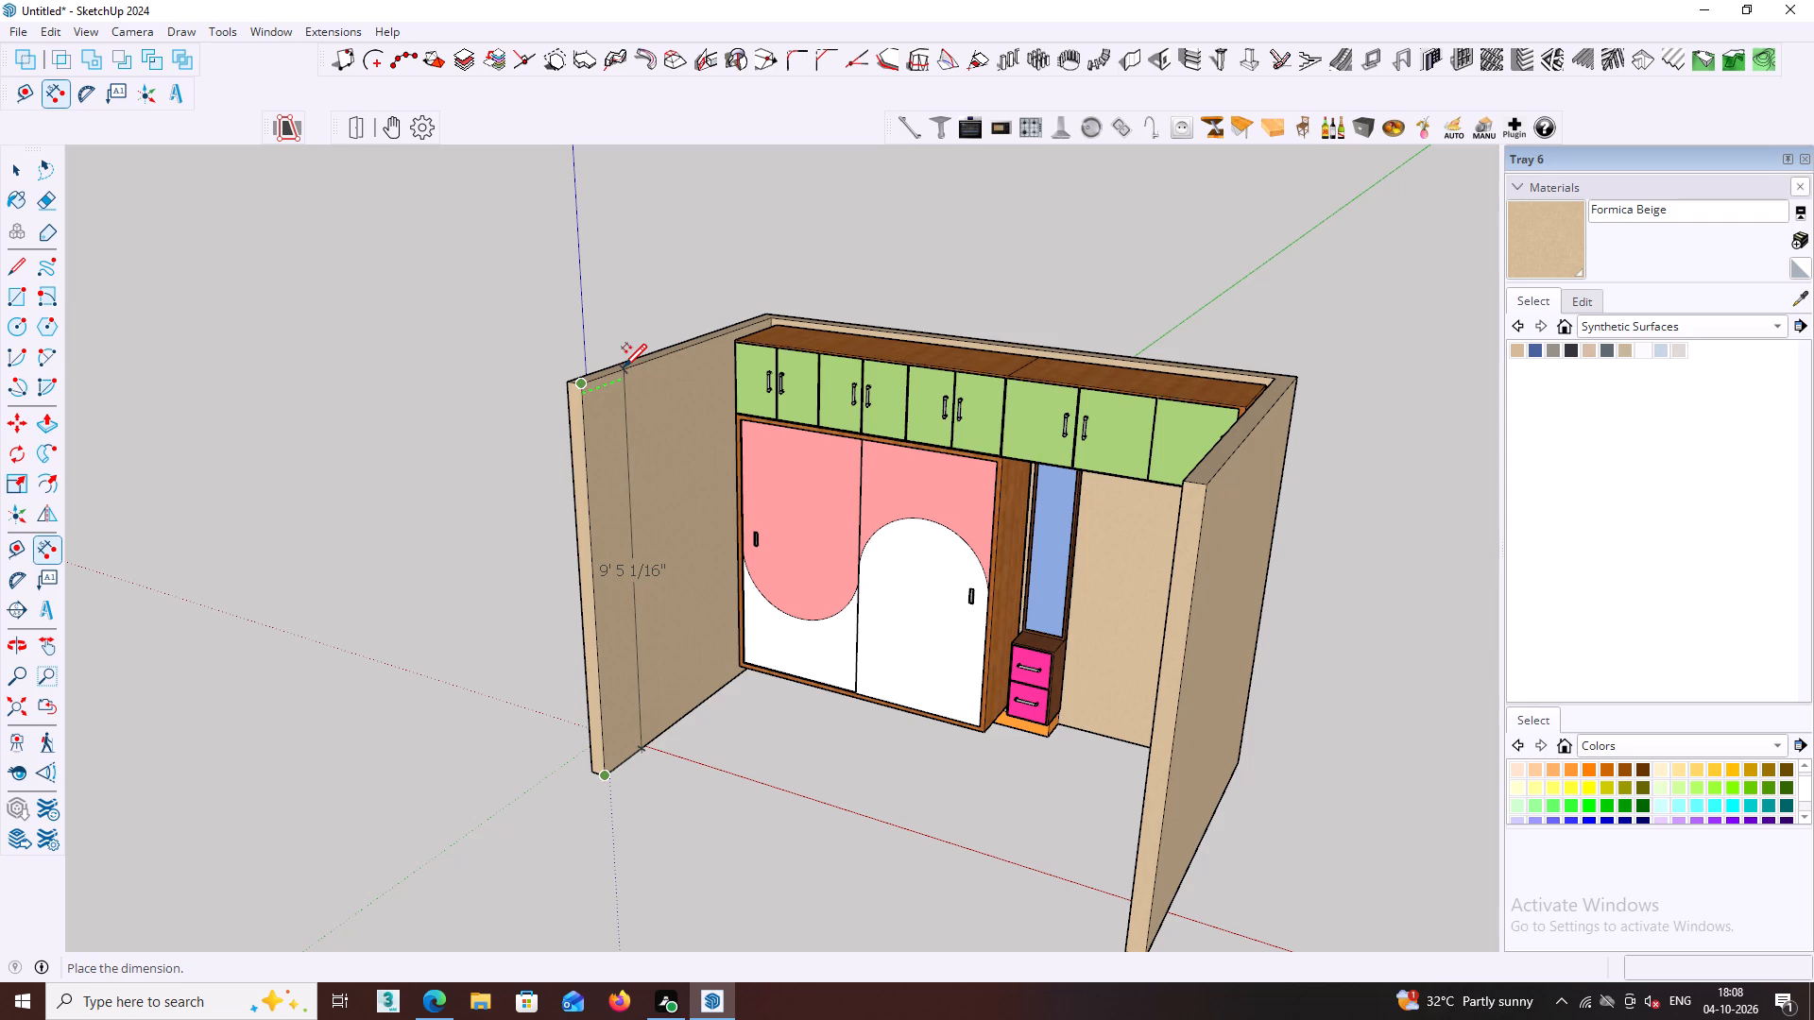
key(space)
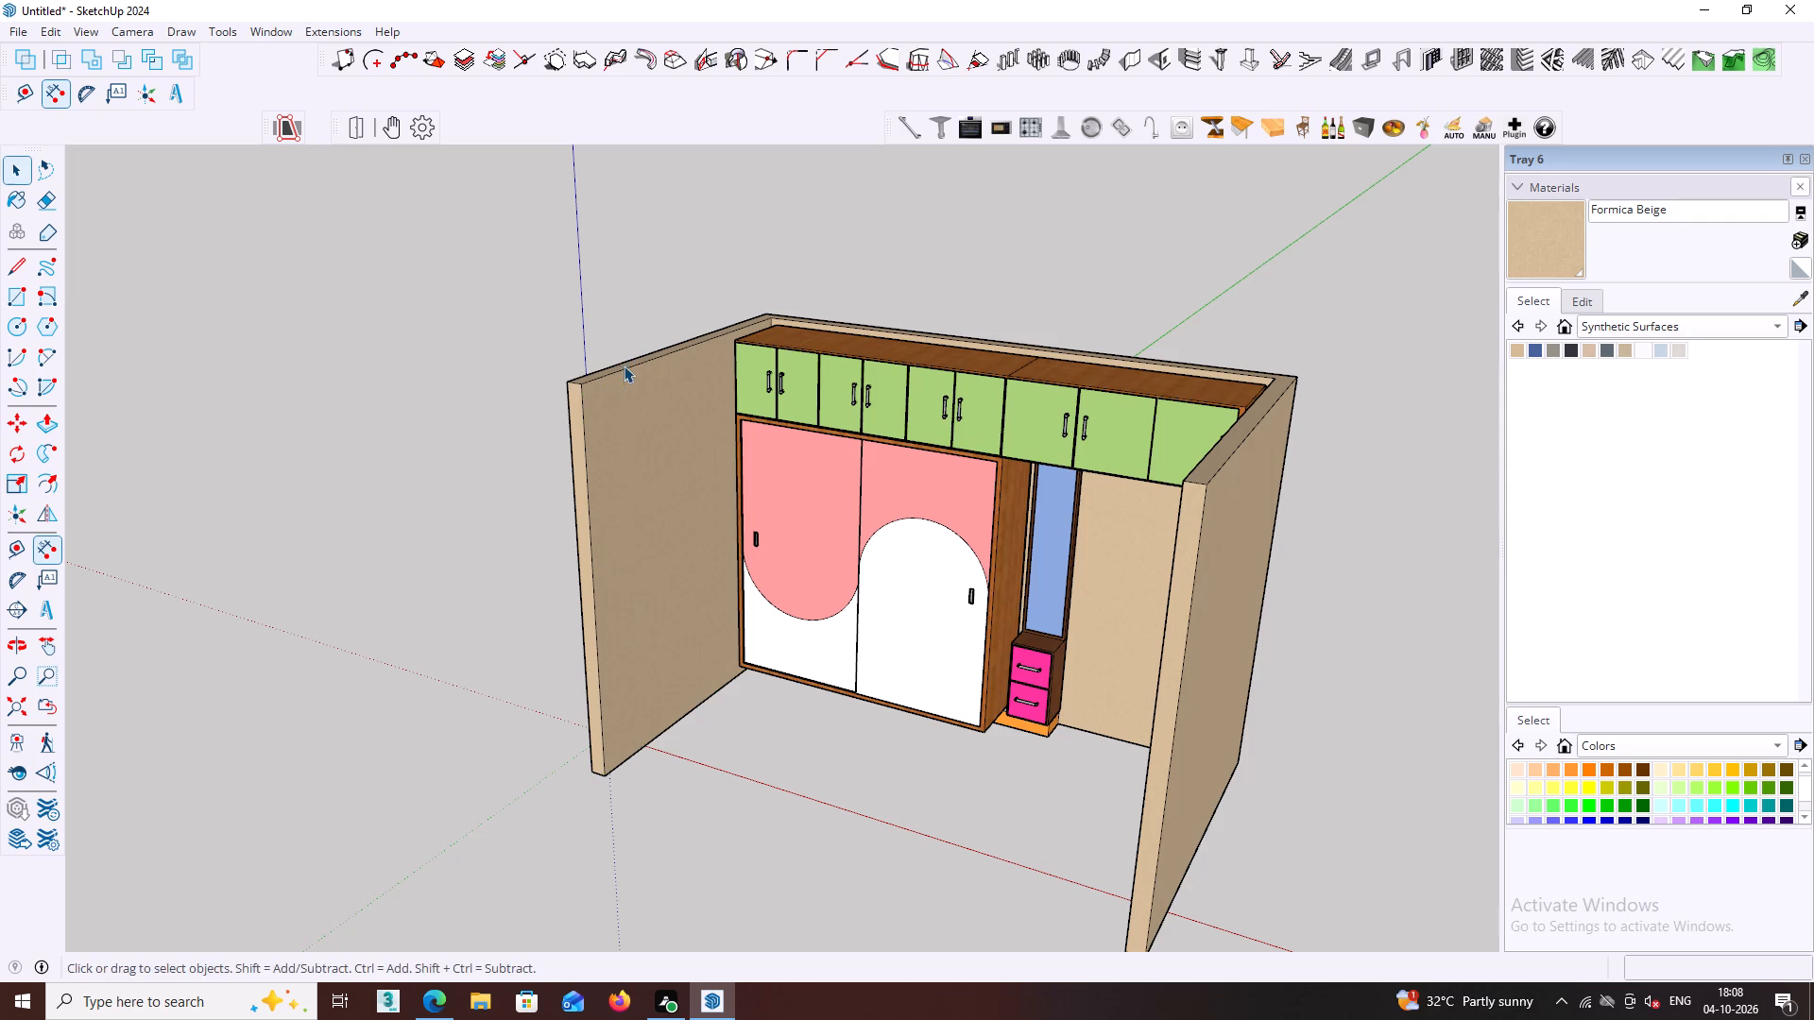
Create a horizontal guide line 9' above the bottom edge of the wardrobe-side wall's inner face.
middle_drag(671, 687, 619, 711)
scroll(632, 707, up, 3)
middle_click(639, 708)
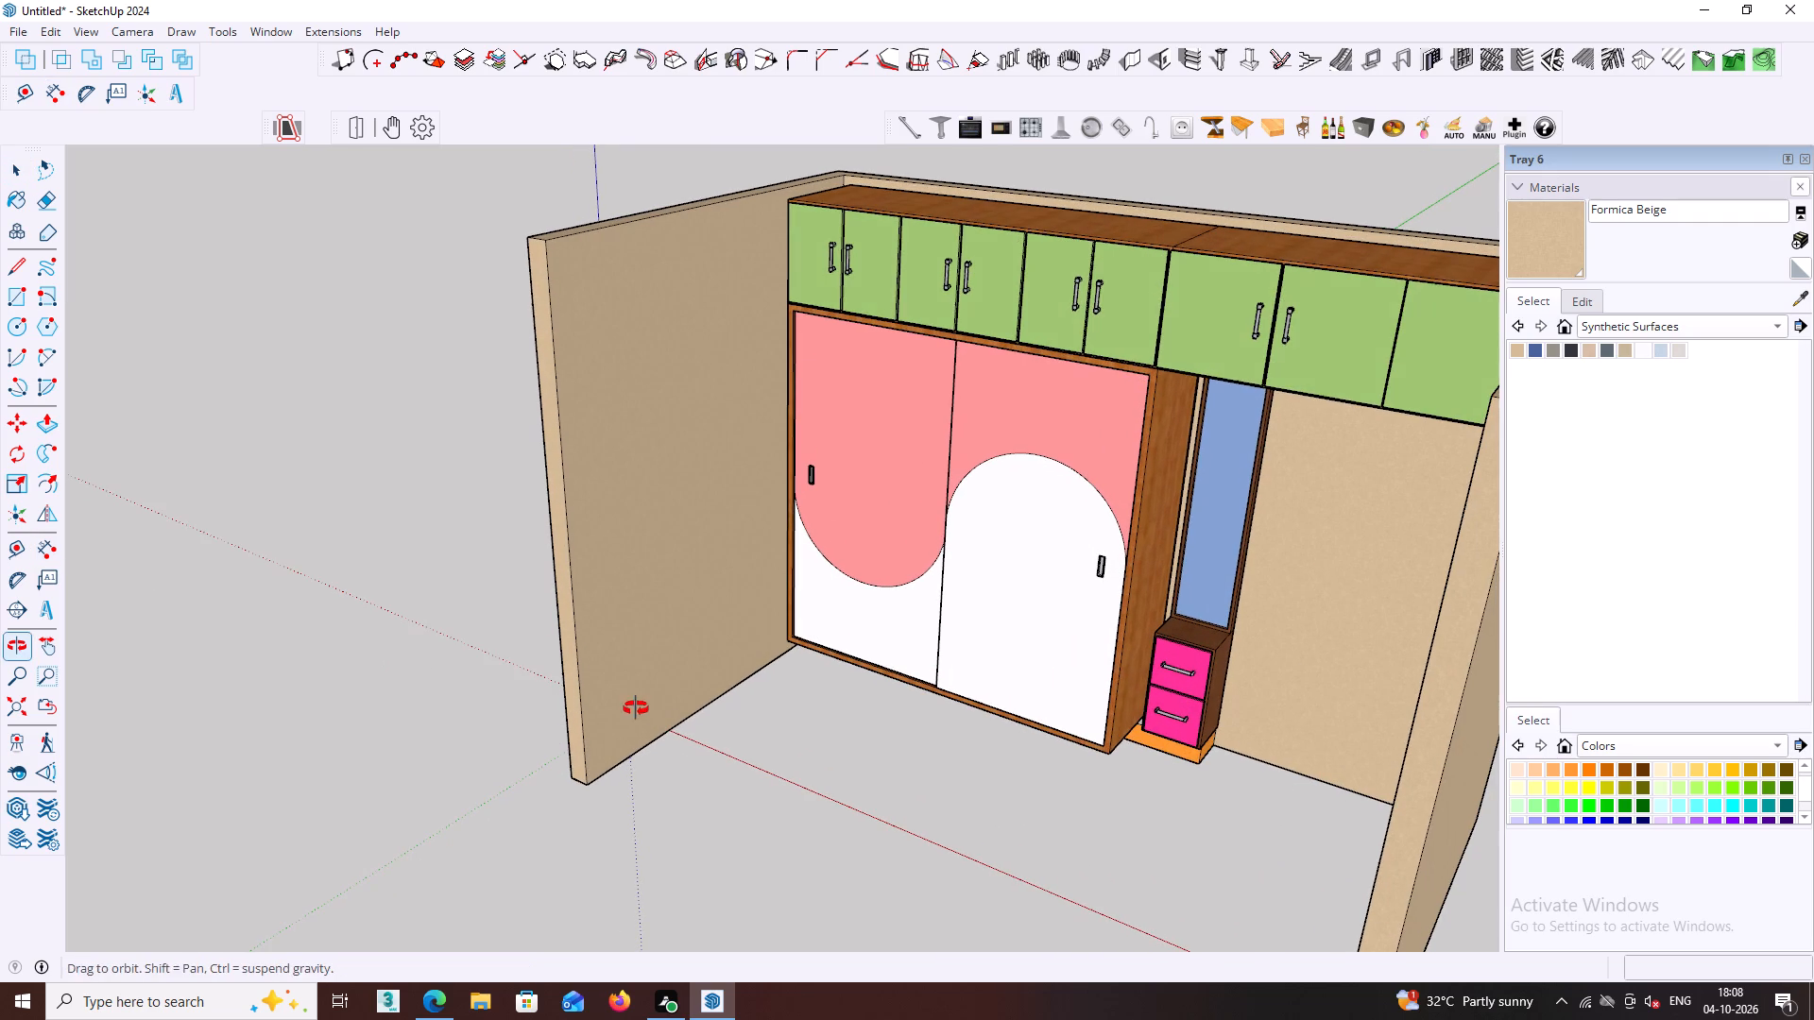
key(t)
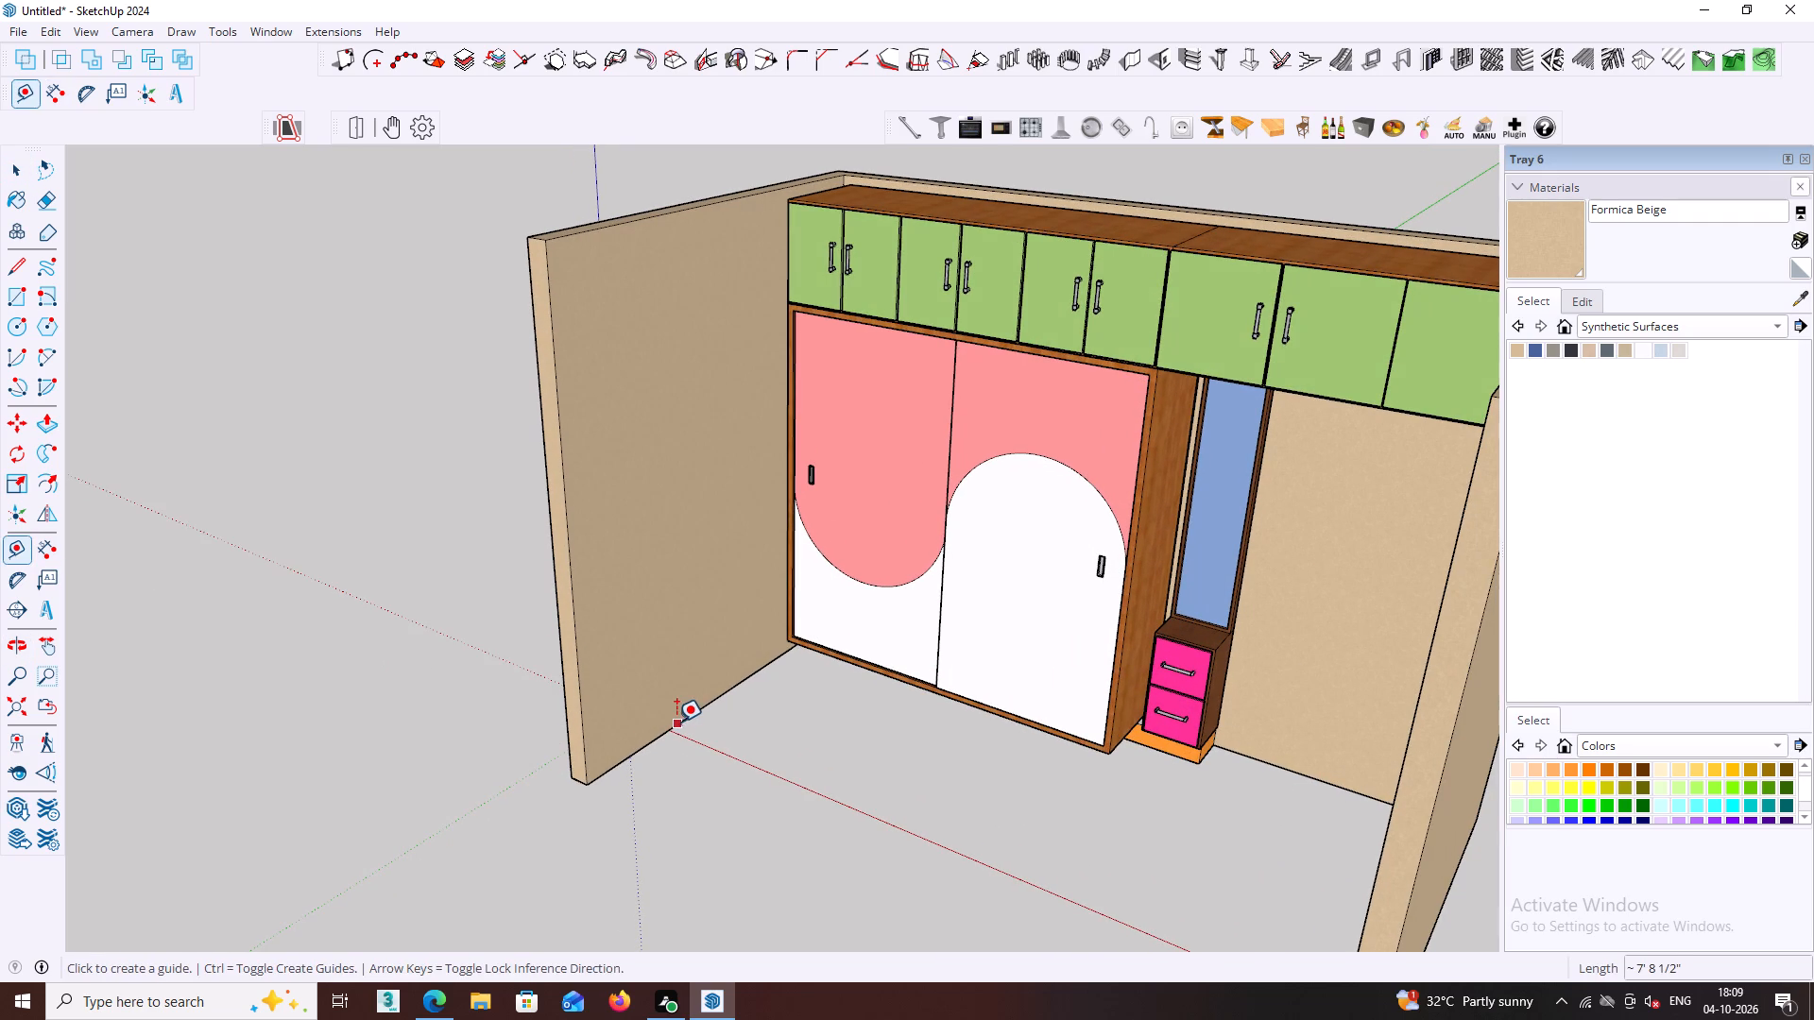
click(676, 722)
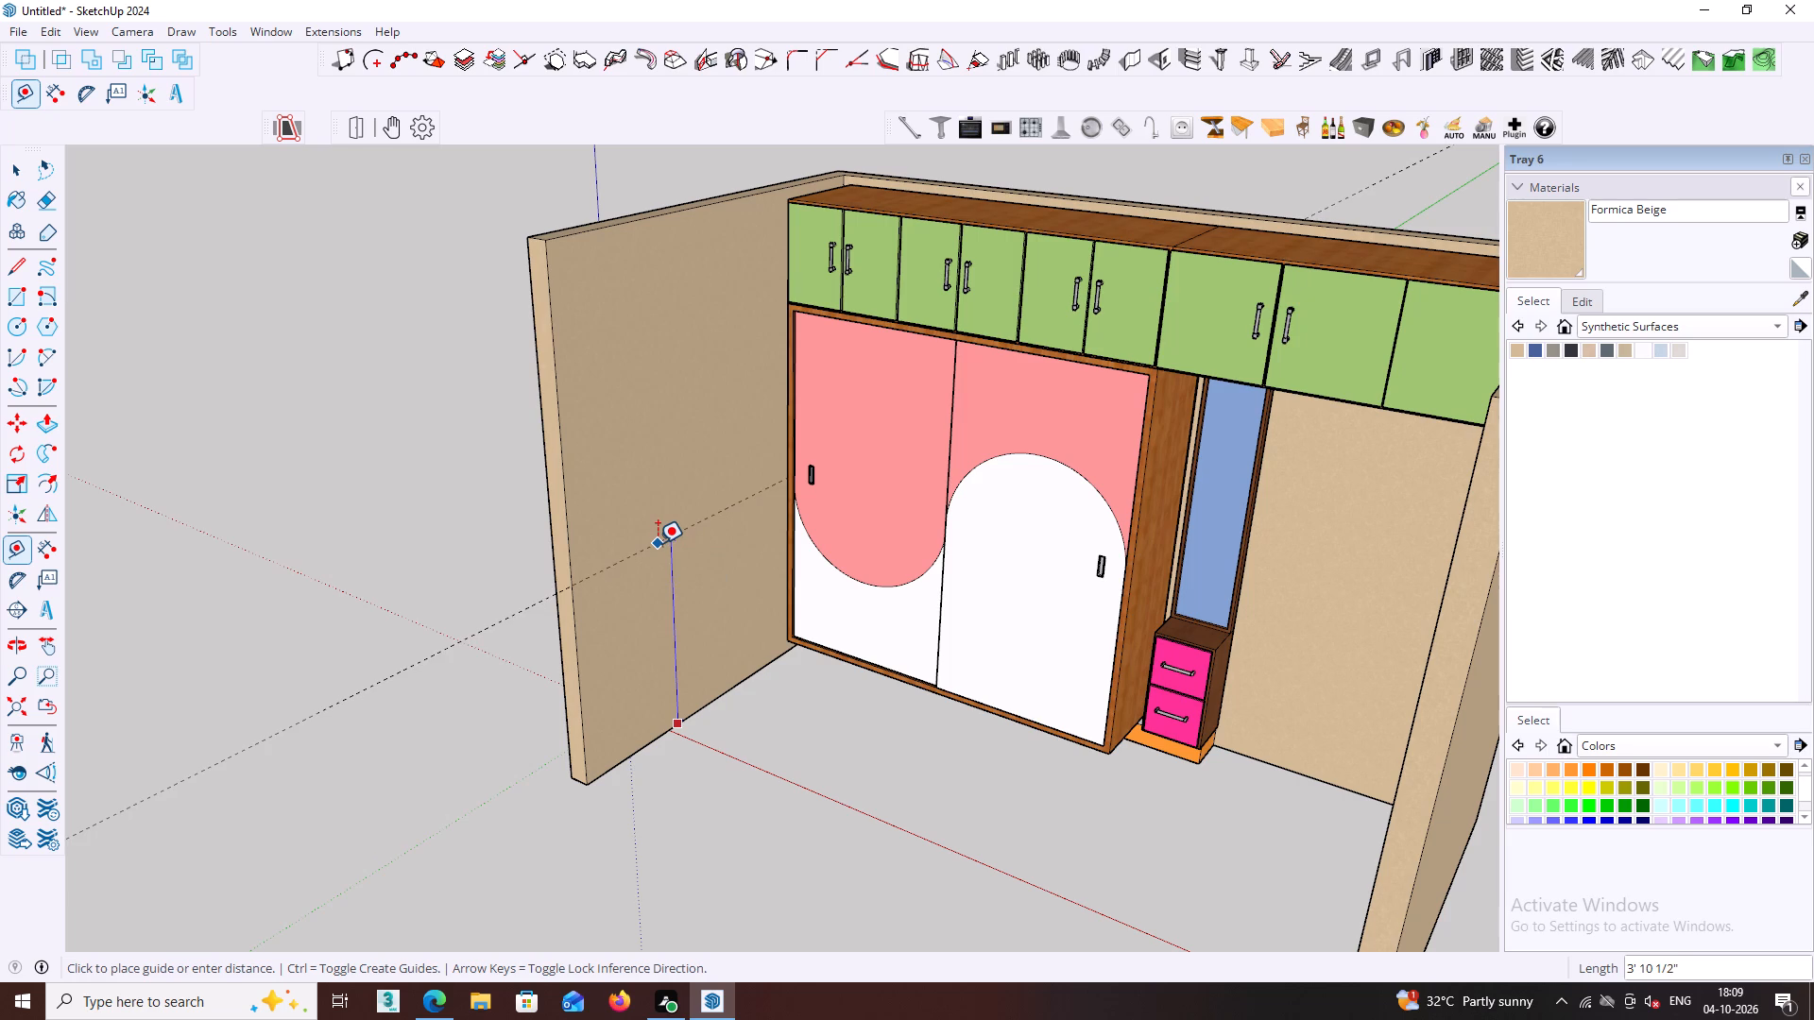
text(9')
key(Return)
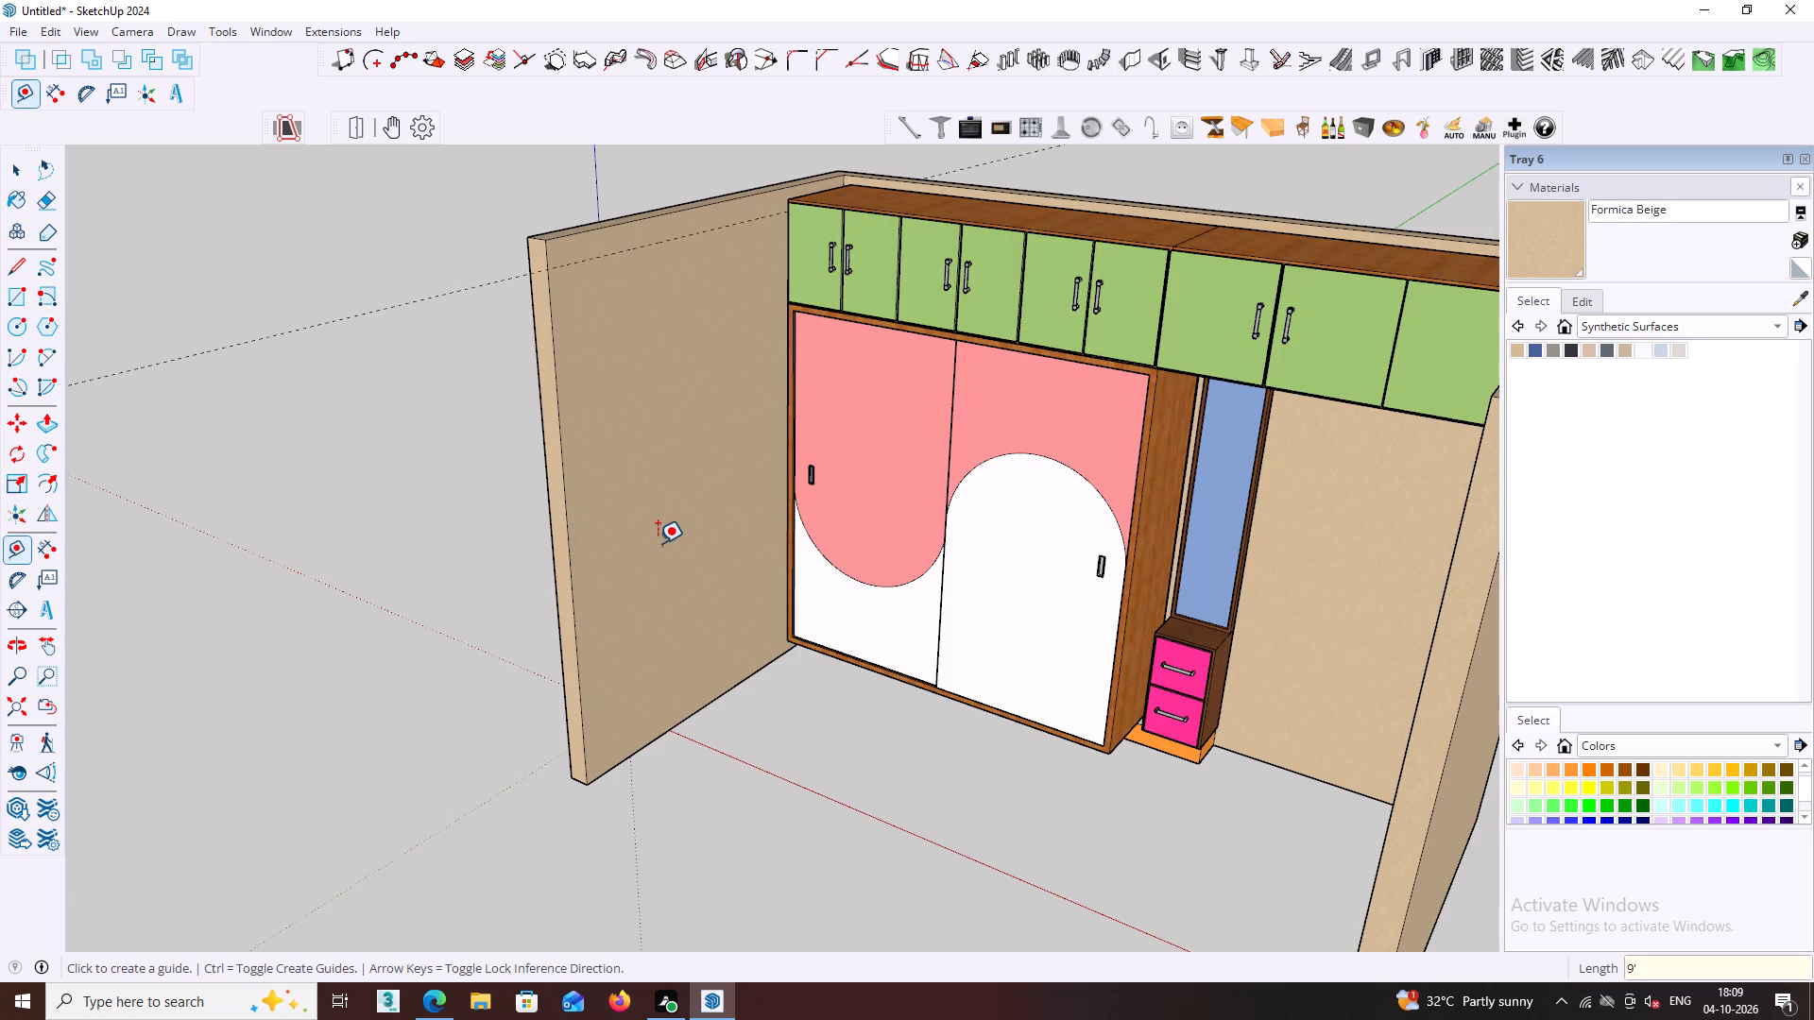
key(space)
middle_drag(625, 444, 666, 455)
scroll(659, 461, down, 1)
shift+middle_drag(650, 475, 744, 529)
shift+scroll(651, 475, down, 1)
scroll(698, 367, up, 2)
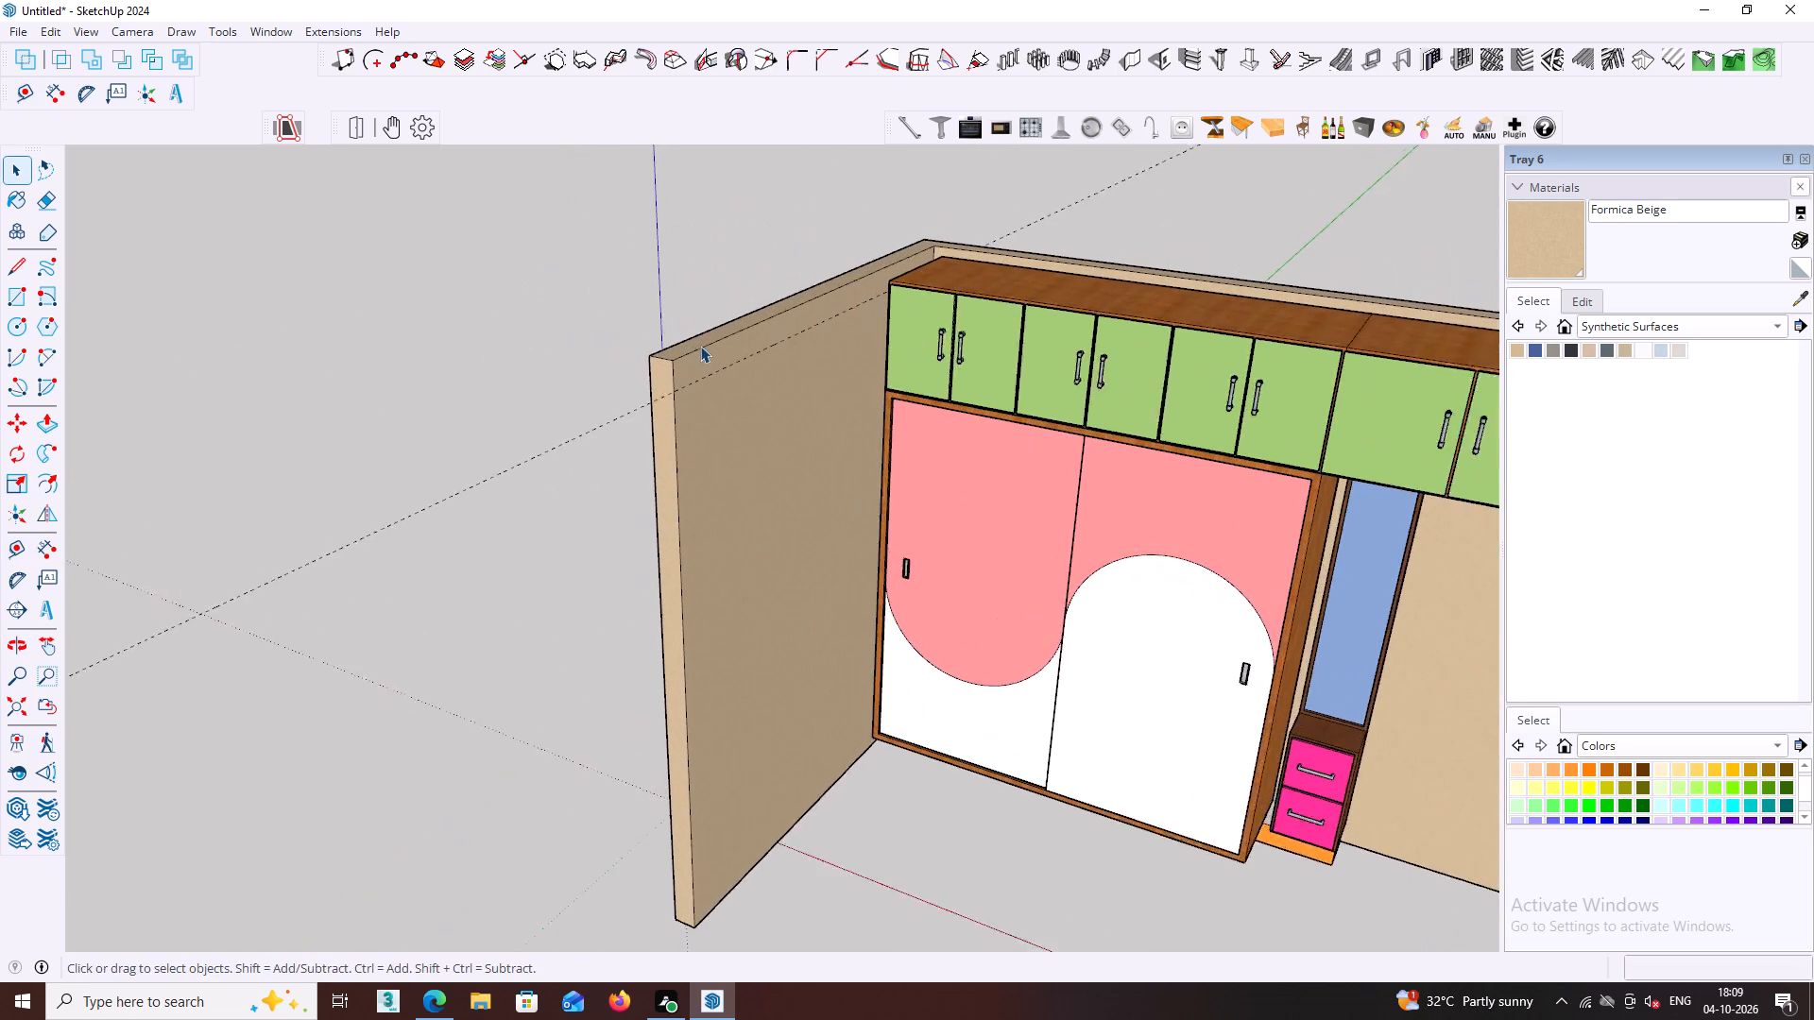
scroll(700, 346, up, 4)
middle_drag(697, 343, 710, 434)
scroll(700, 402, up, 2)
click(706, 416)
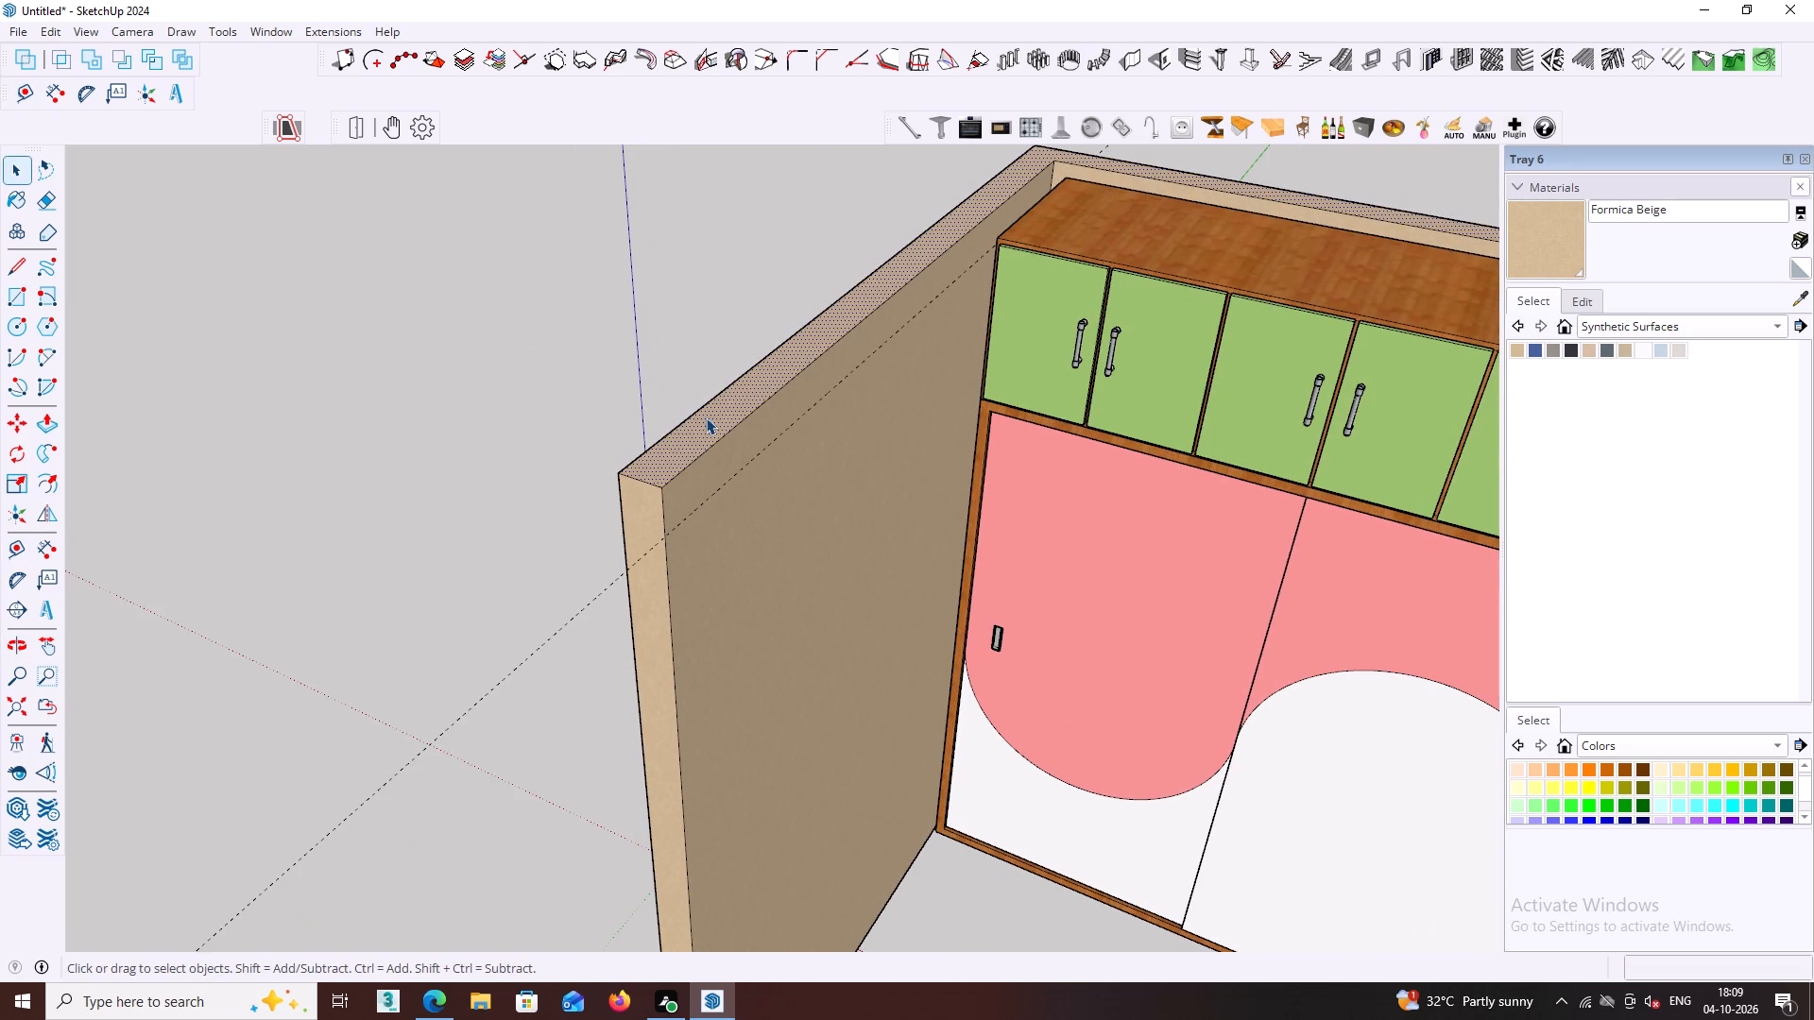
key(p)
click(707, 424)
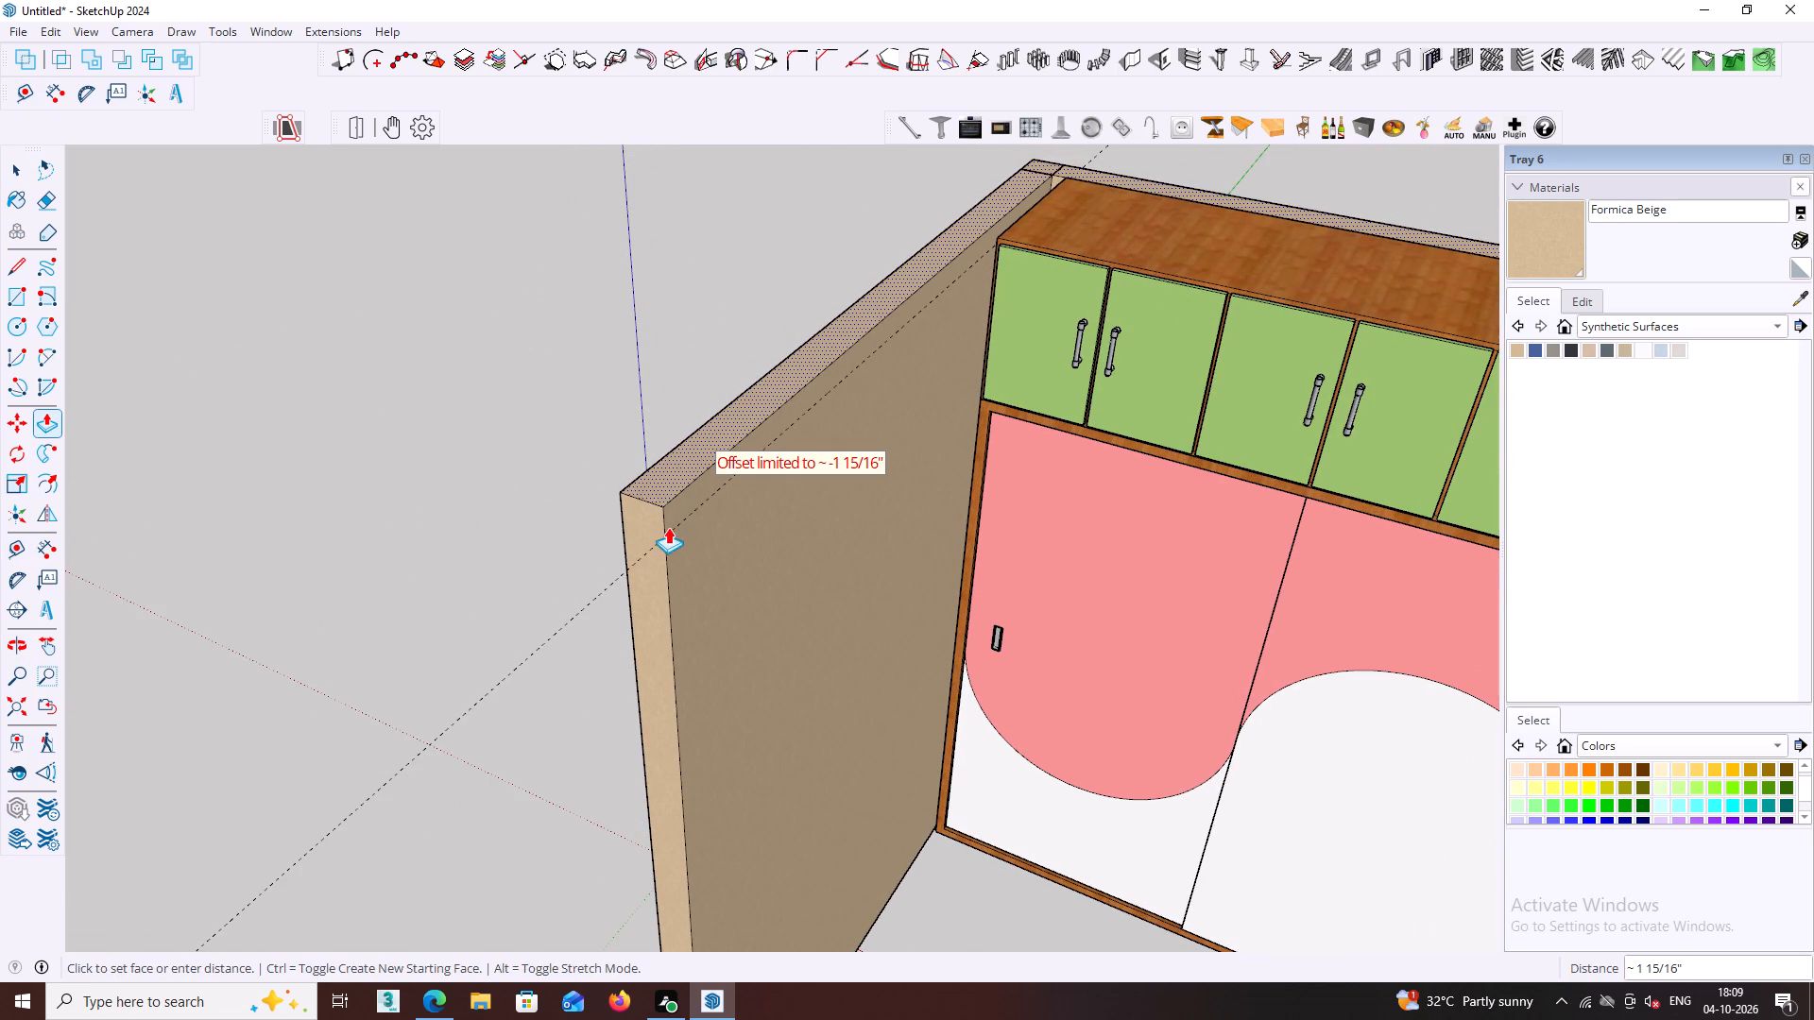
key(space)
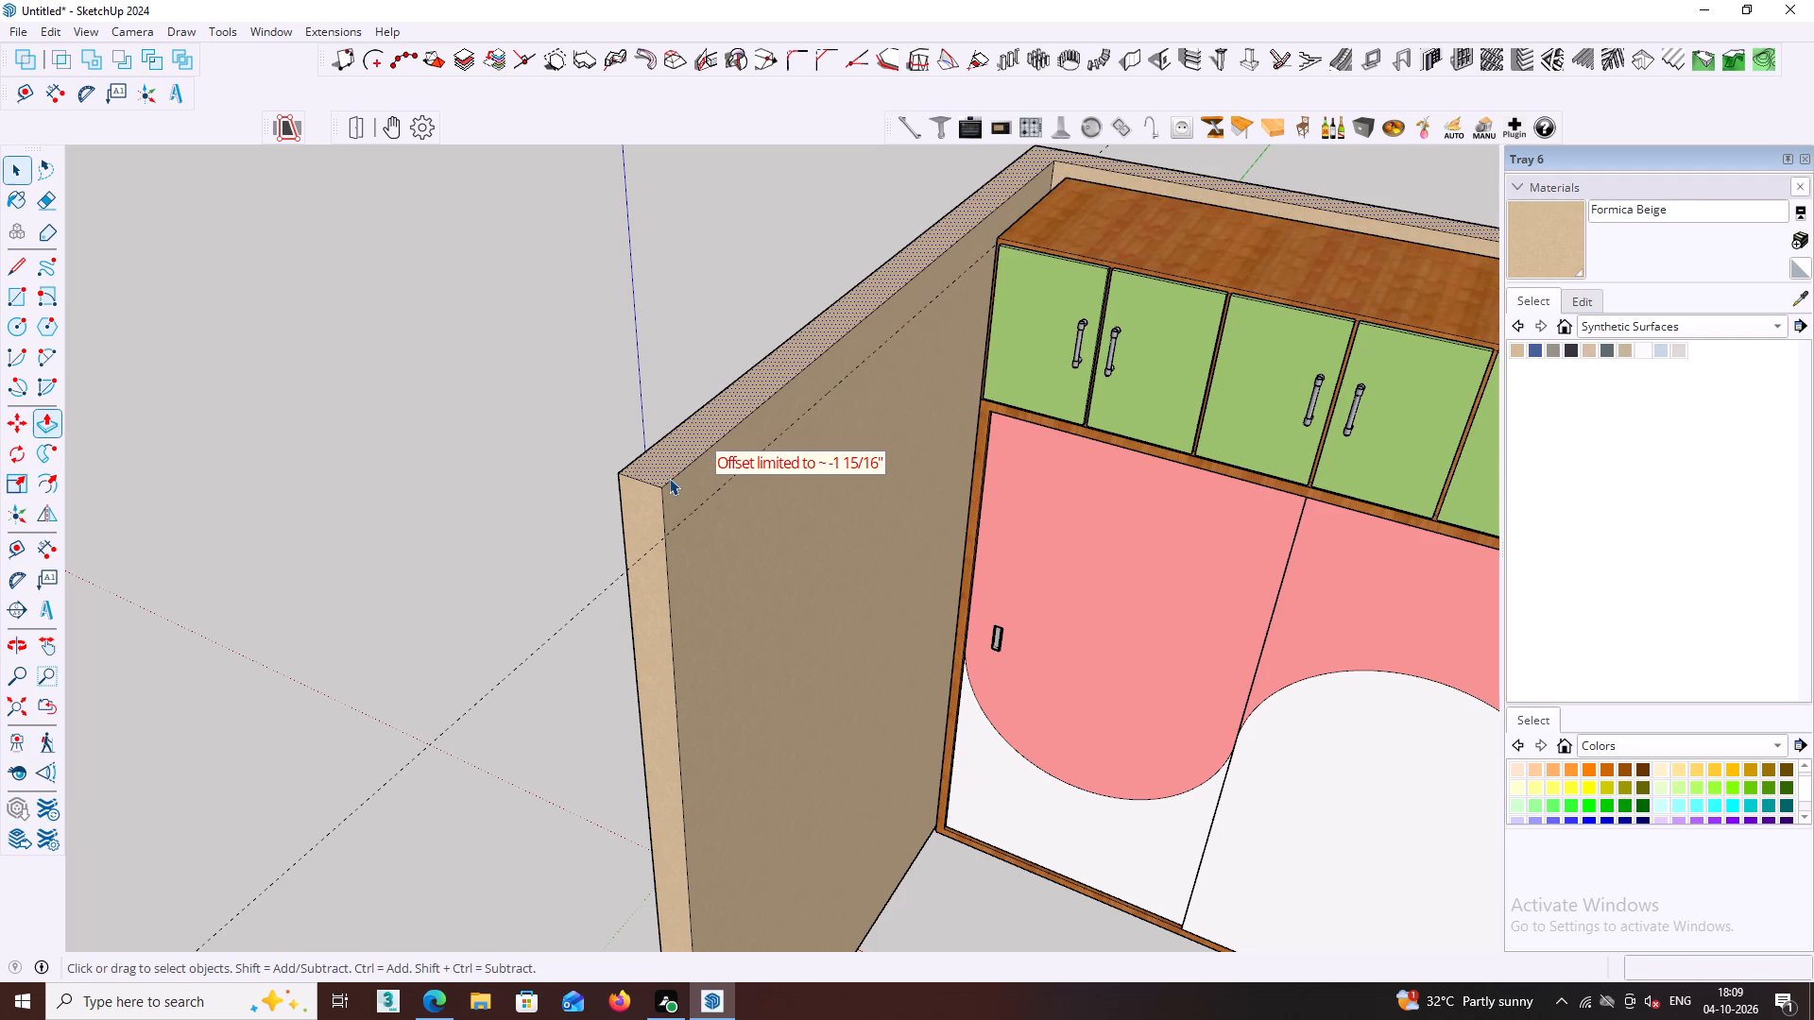
Push/Pull the walls' top face down about 1 15/16" toward the guide line.
click(666, 467)
key(p)
click(666, 467)
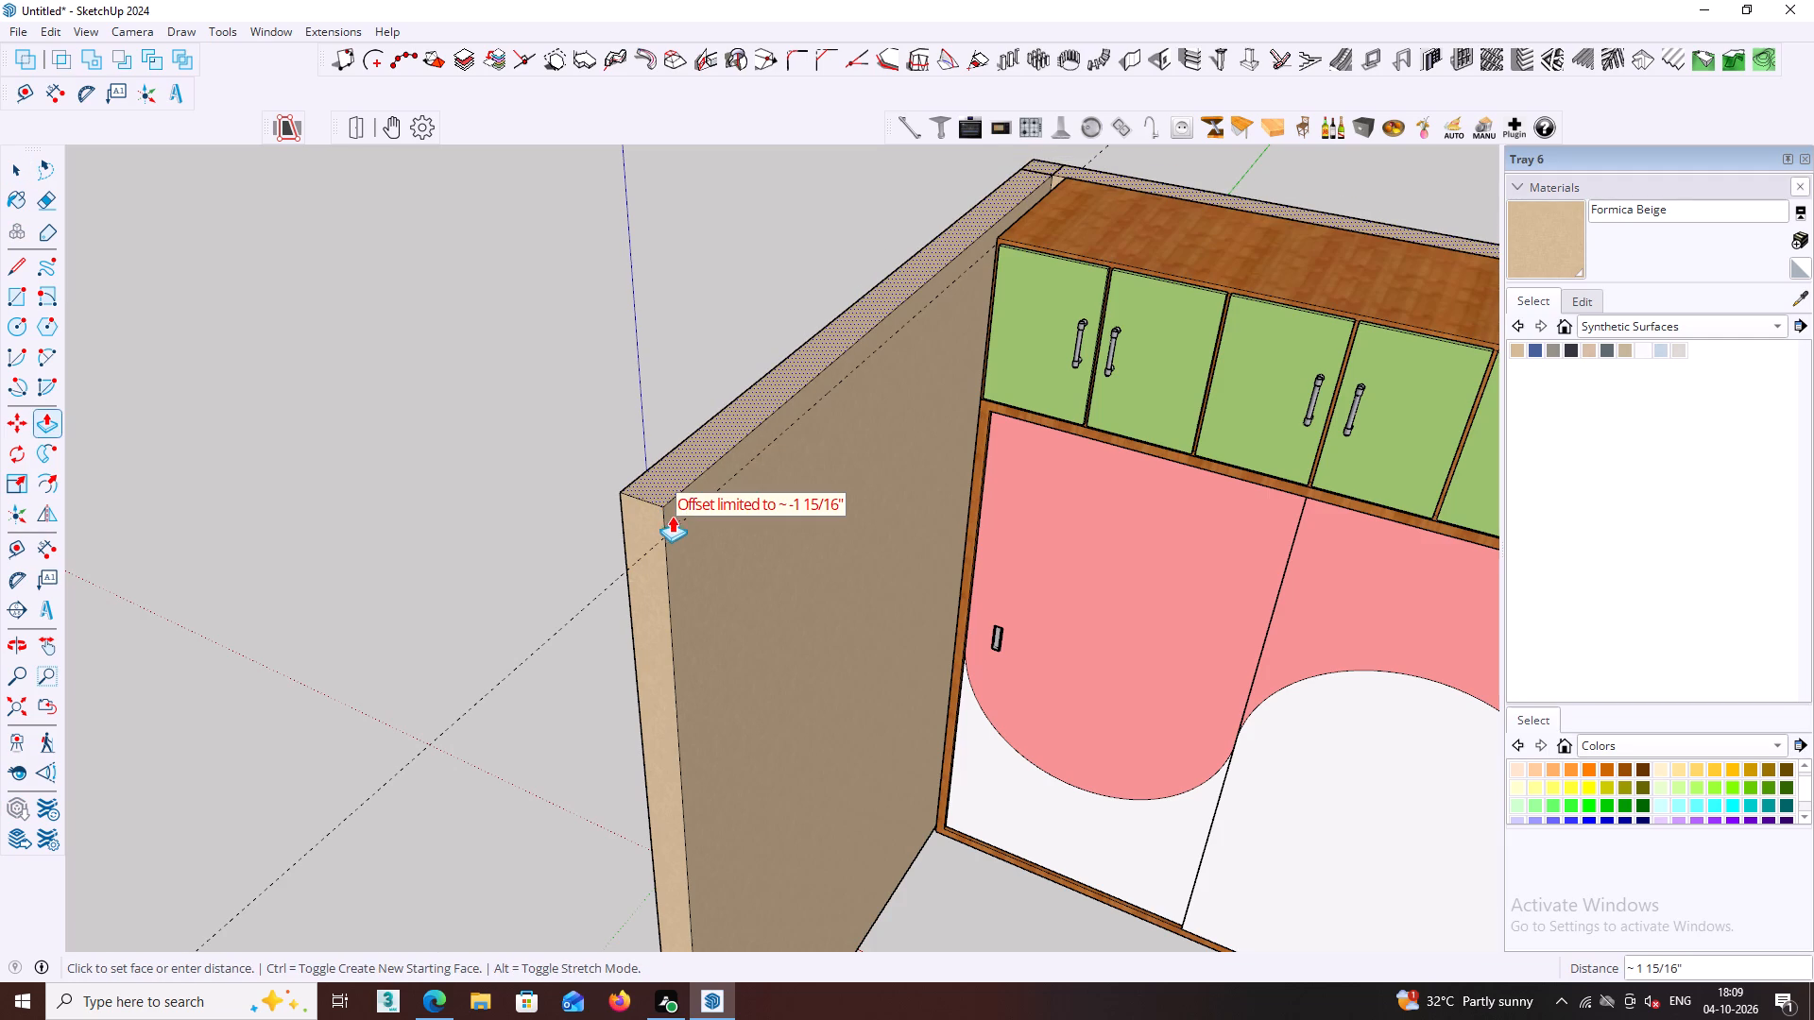
click(668, 526)
key(space)
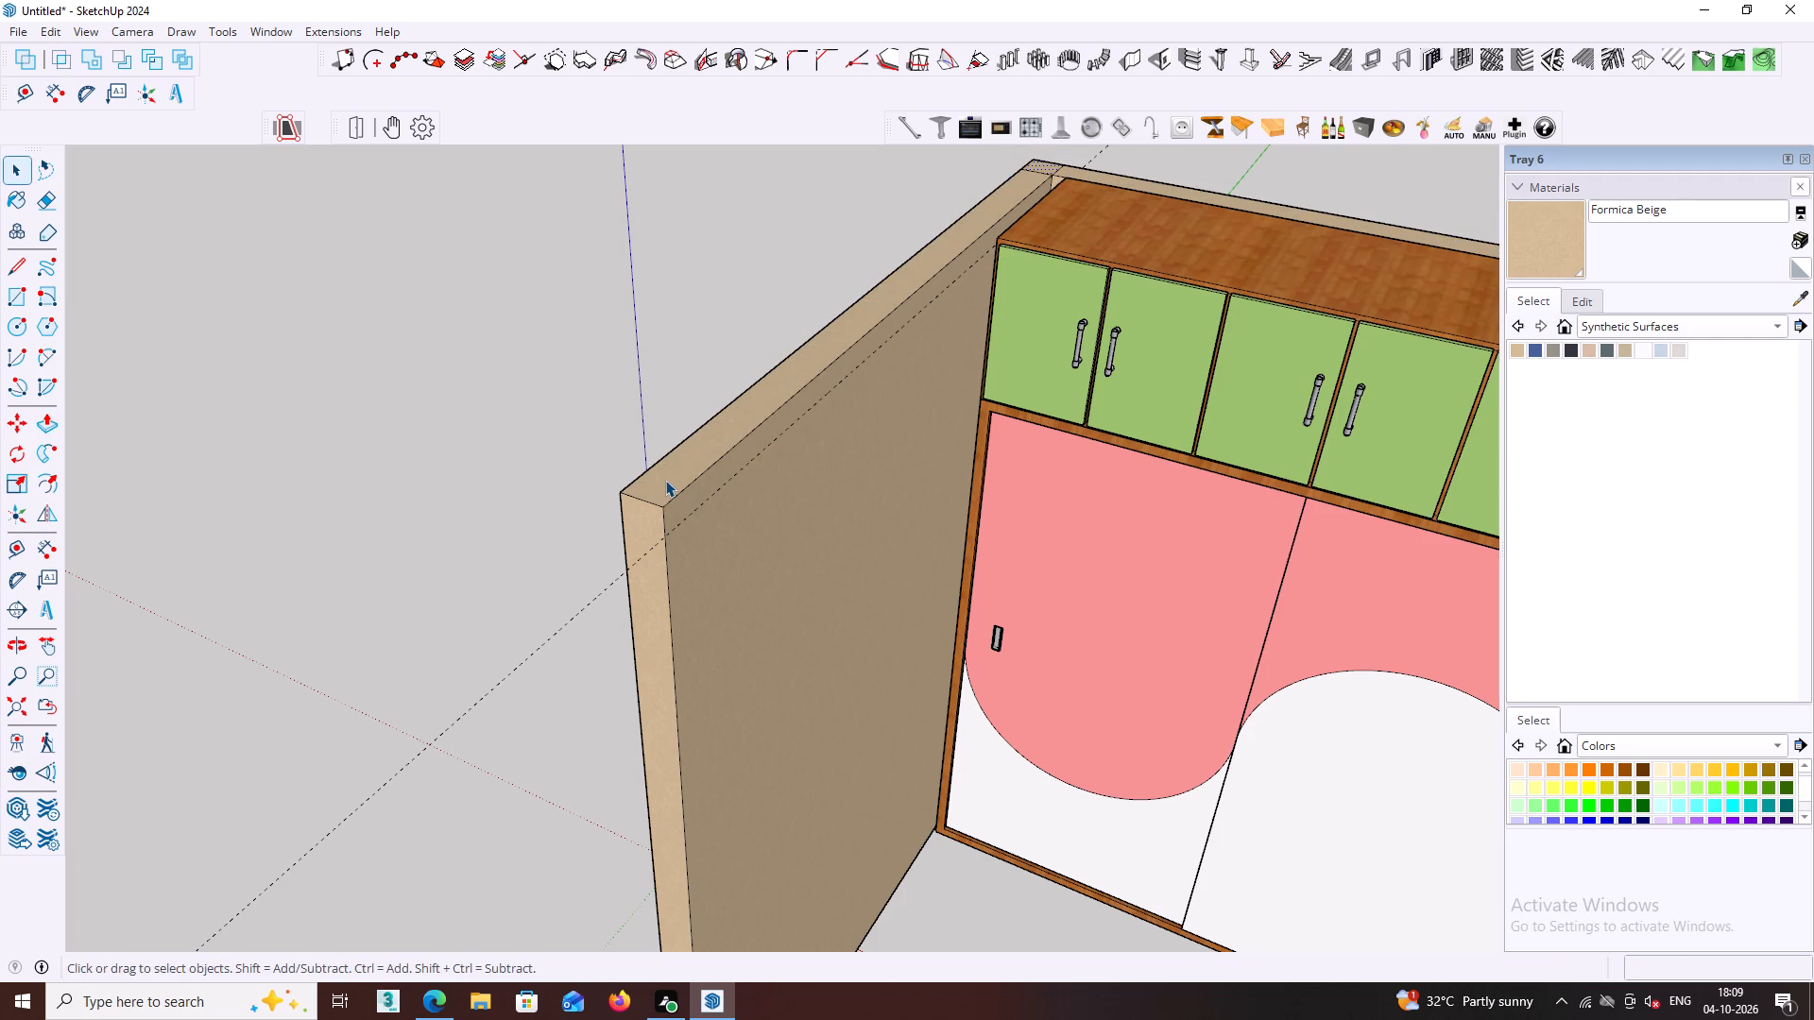
Push/Pull the walls' top face down about another 3", close to the 9' guide line.
click(665, 480)
key(p)
click(665, 483)
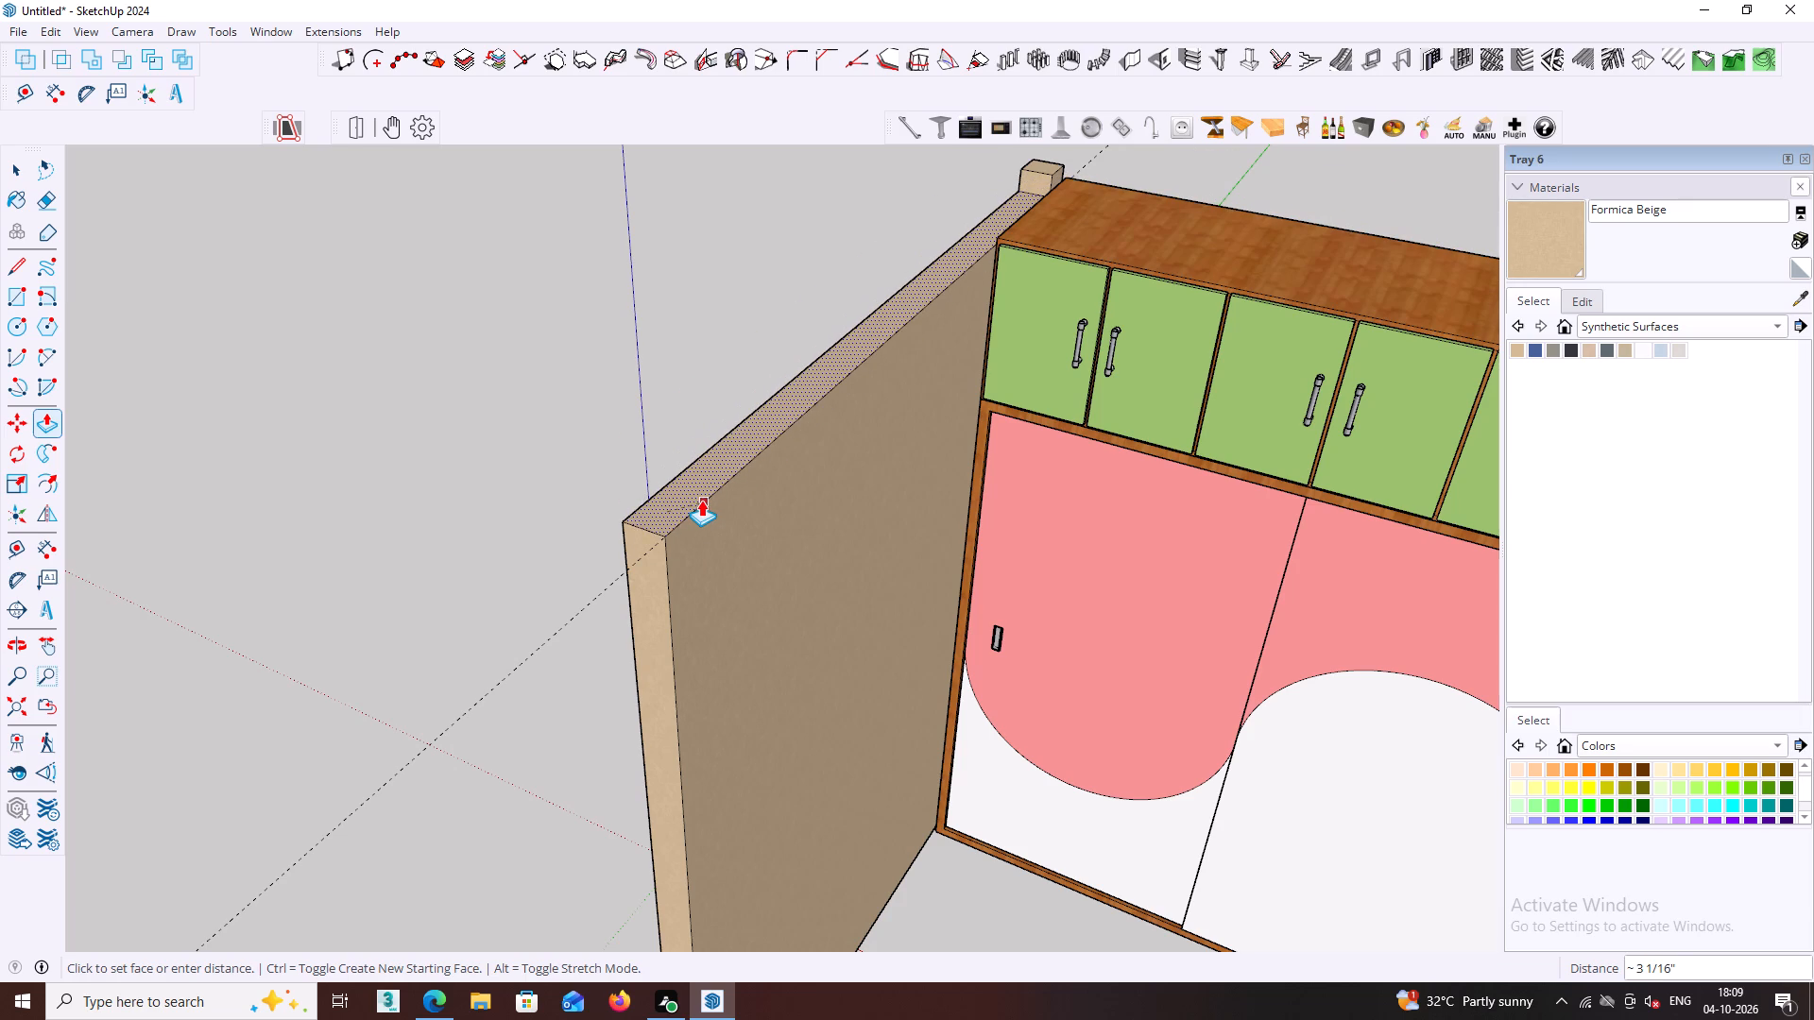
click(701, 500)
key(space)
Push/Pull the raised block at the wardrobe-side back corner down about 2 13/16", level with the adjoining wall tops.
middle_drag(676, 420, 835, 377)
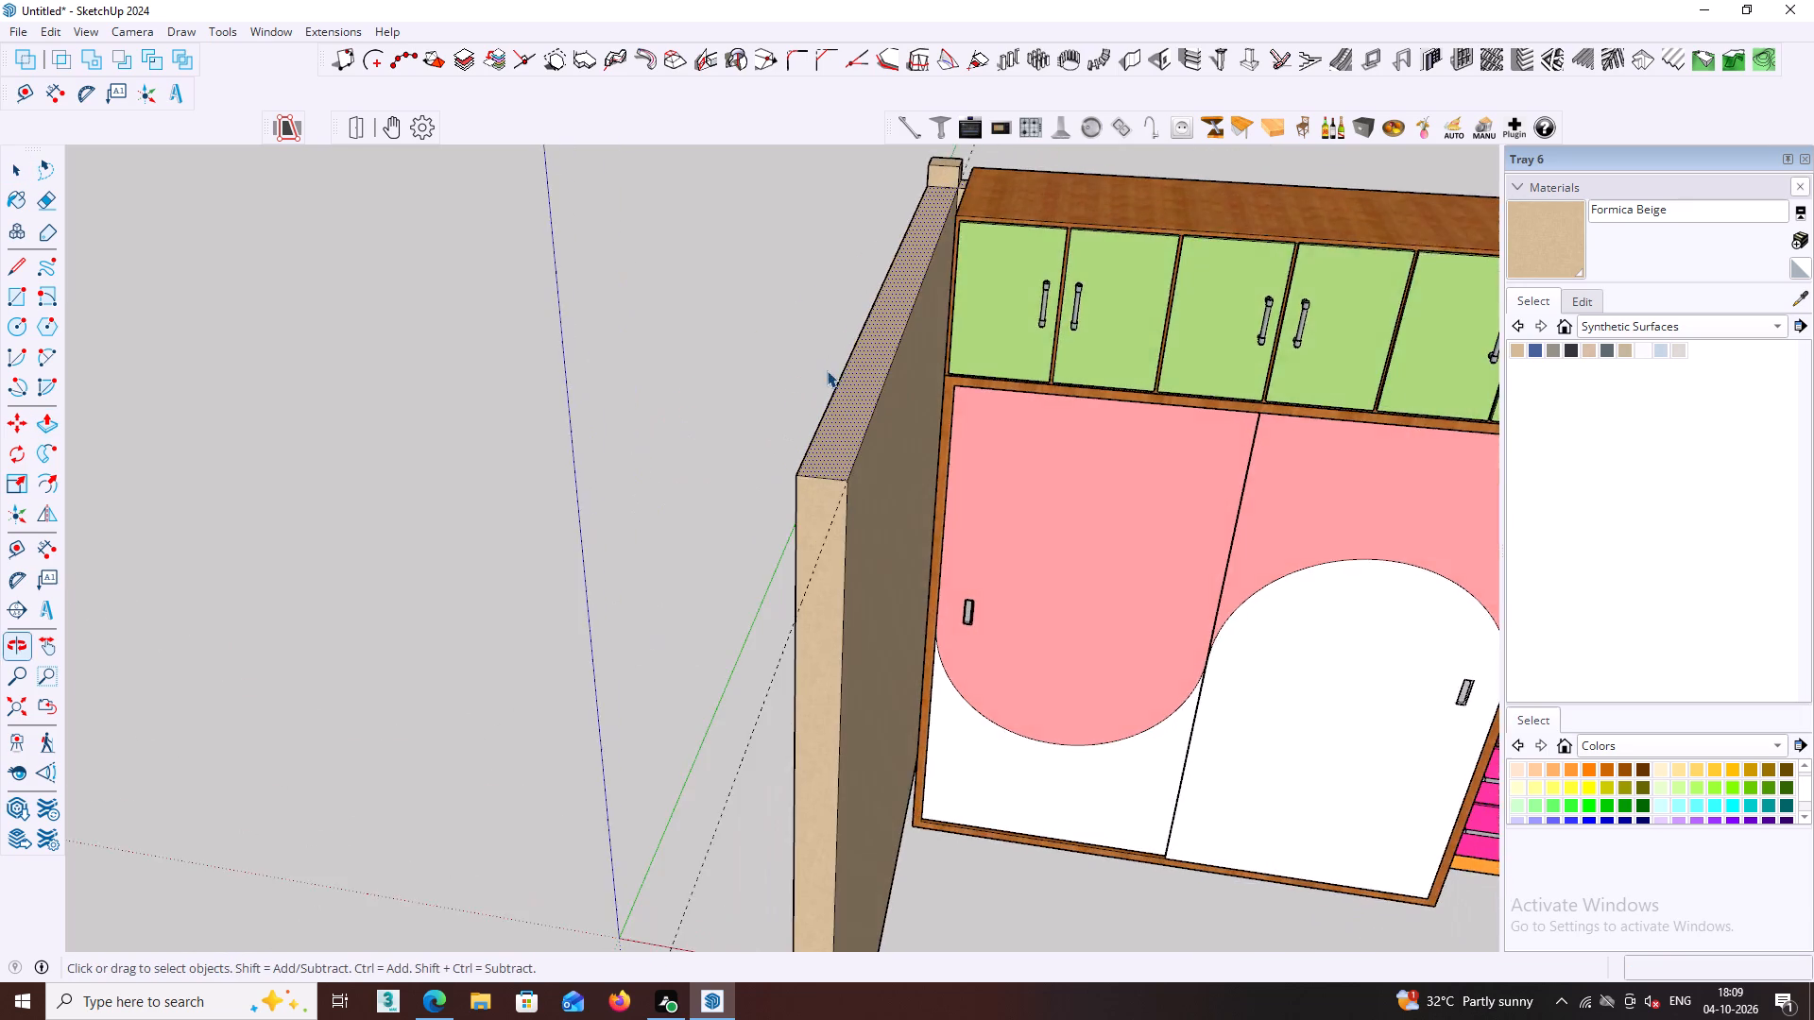
scroll(804, 355, down, 4)
middle_drag(827, 414, 910, 550)
middle_drag(880, 510, 1014, 529)
scroll(870, 381, up, 1)
shift+middle_drag(874, 366, 849, 607)
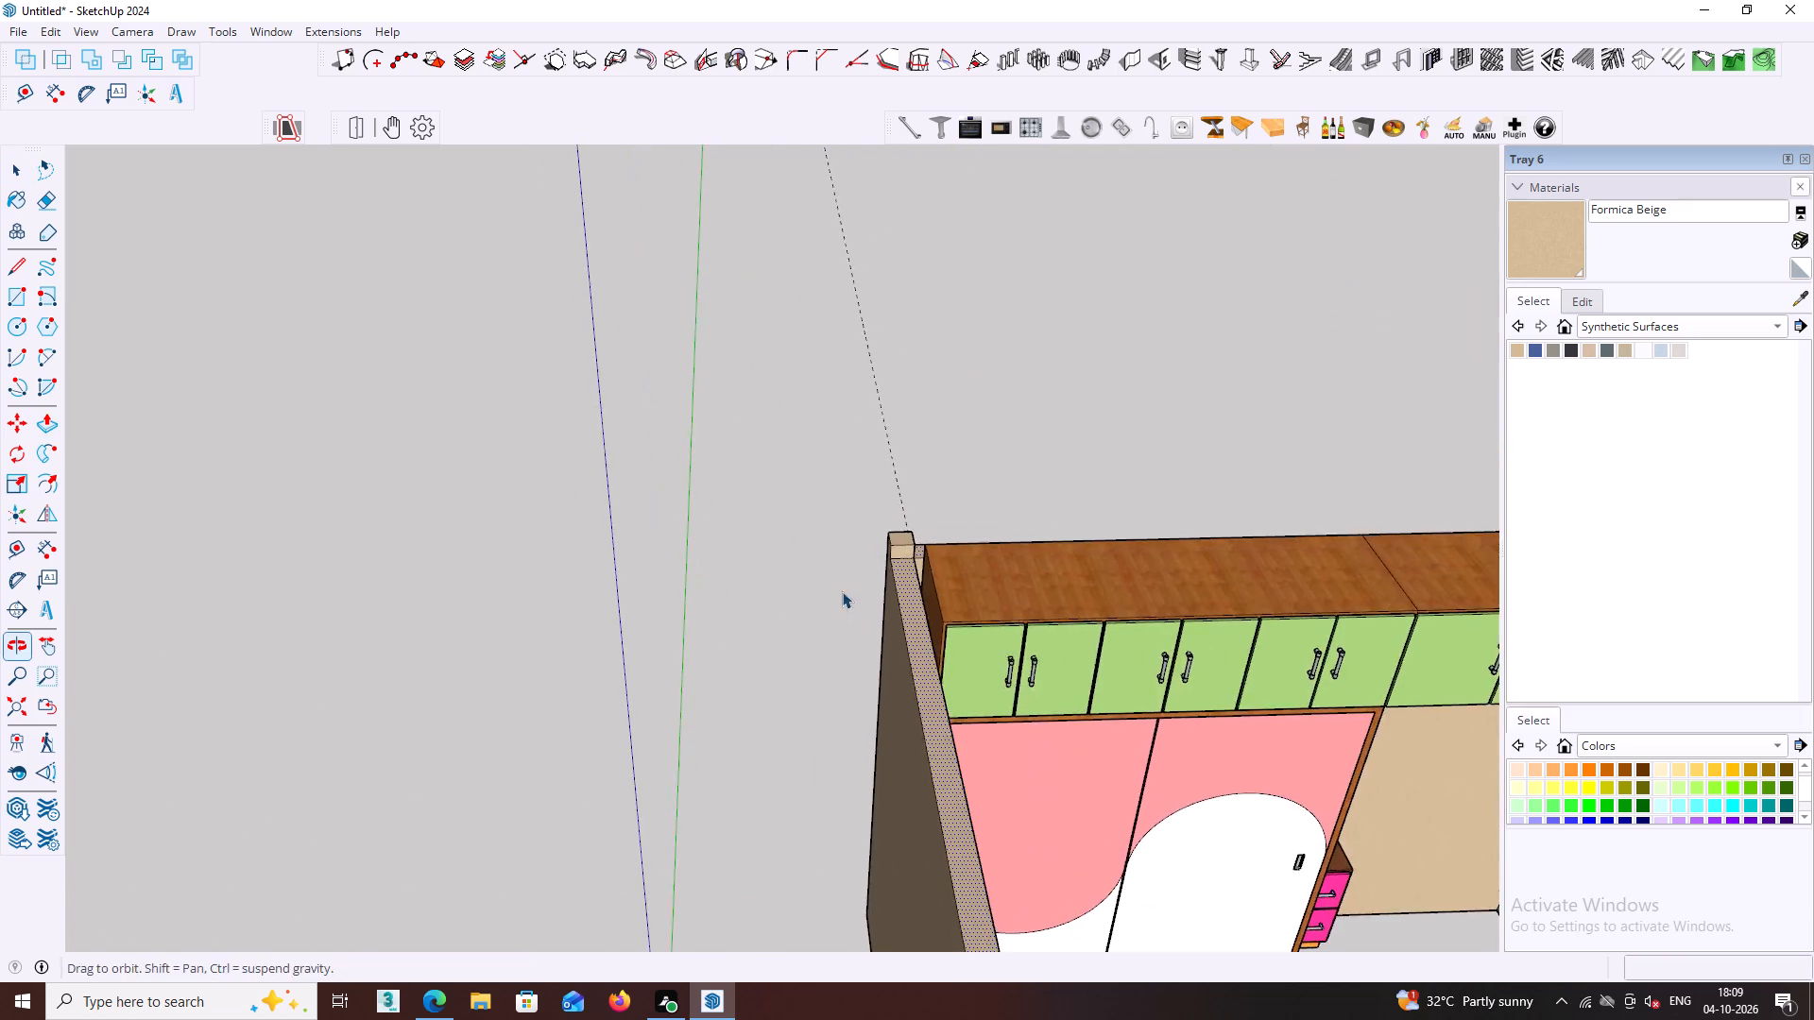
middle_drag(842, 576, 1054, 583)
scroll(977, 569, up, 3)
shift+middle_drag(913, 533, 758, 471)
middle_drag(746, 471, 1189, 474)
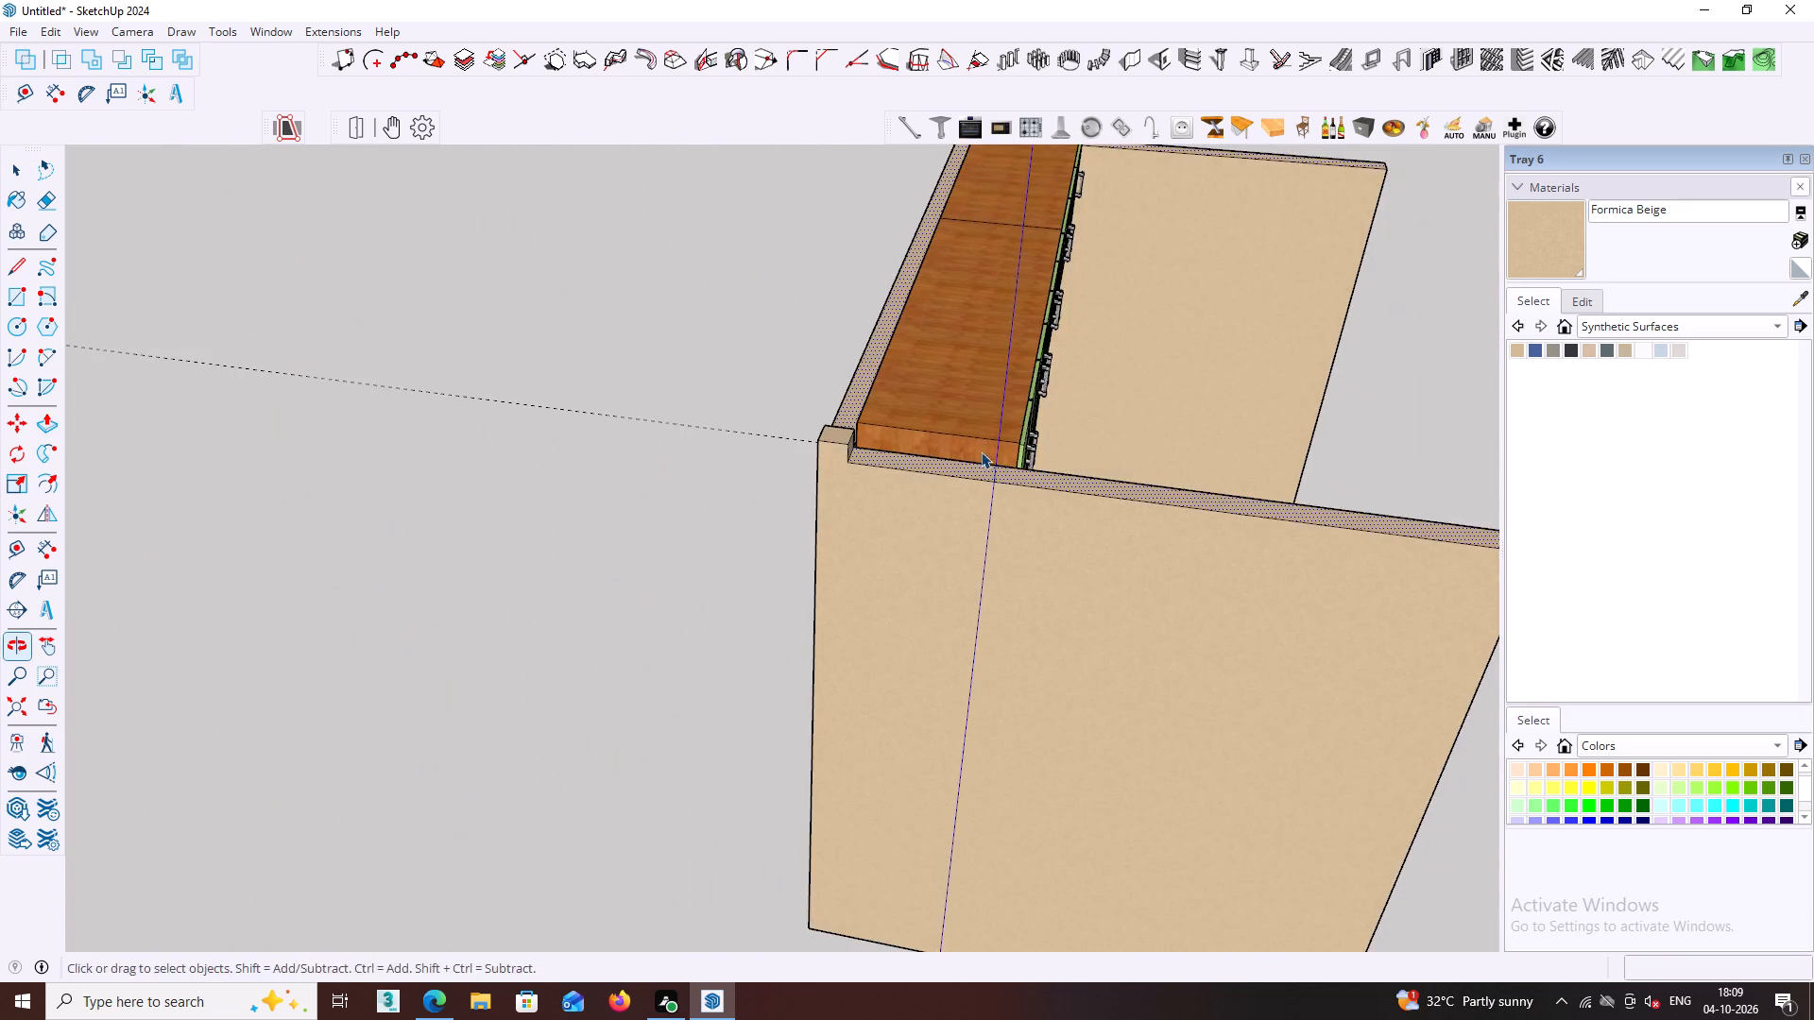
middle_drag(981, 451, 938, 581)
middle_drag(798, 572, 1003, 516)
scroll(976, 508, up, 5)
middle_drag(947, 501, 895, 563)
scroll(884, 550, up, 2)
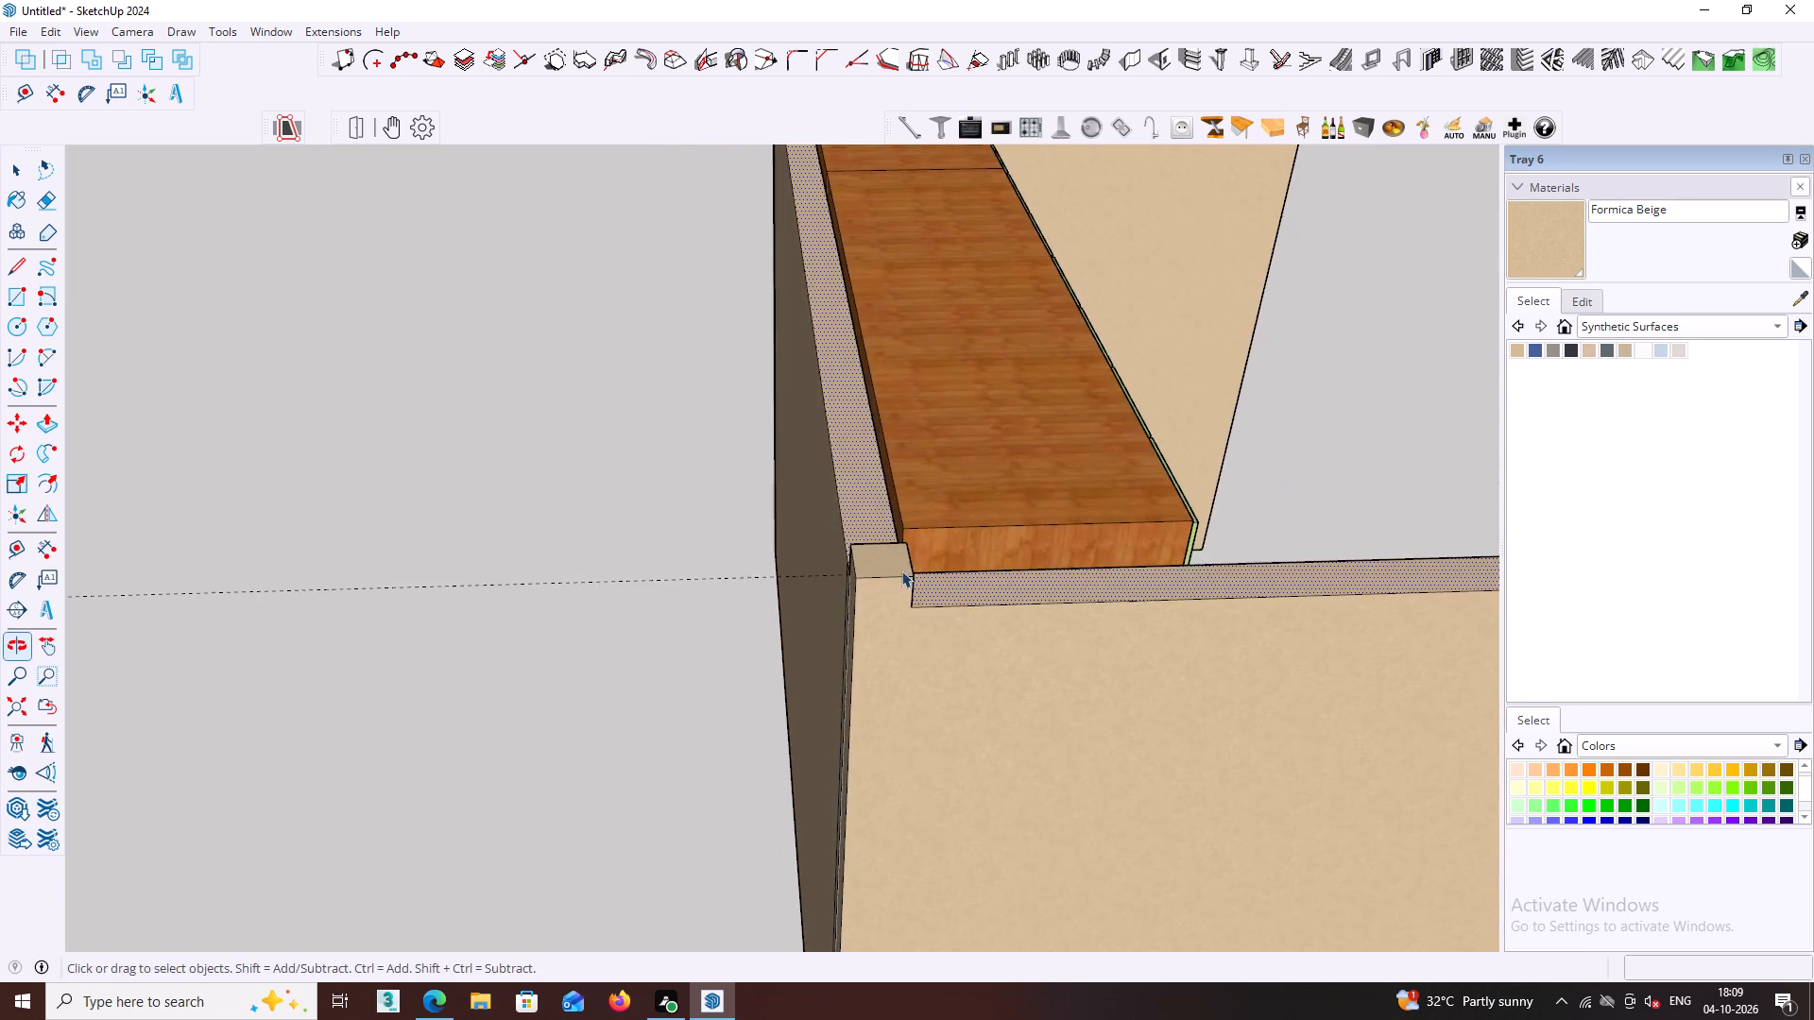
scroll(901, 570, up, 1)
middle_drag(890, 594, 1065, 520)
scroll(997, 481, up, 2)
click(1018, 455)
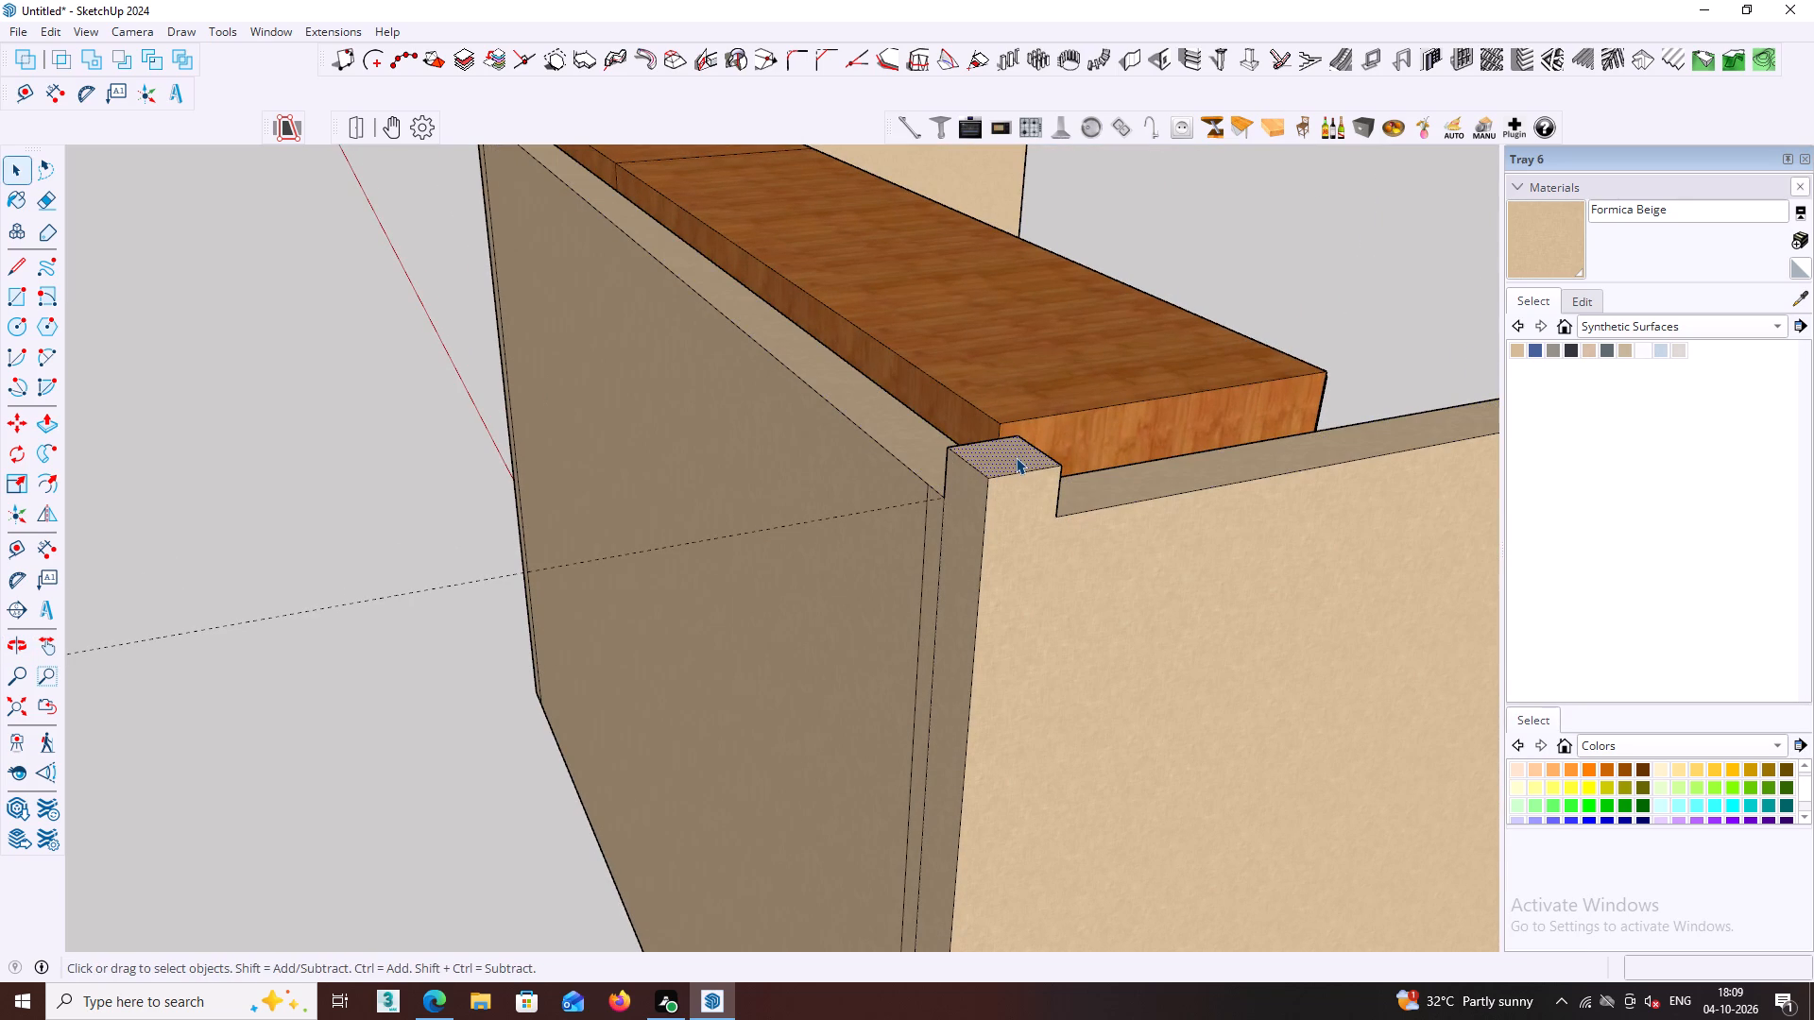
key(p)
click(1016, 457)
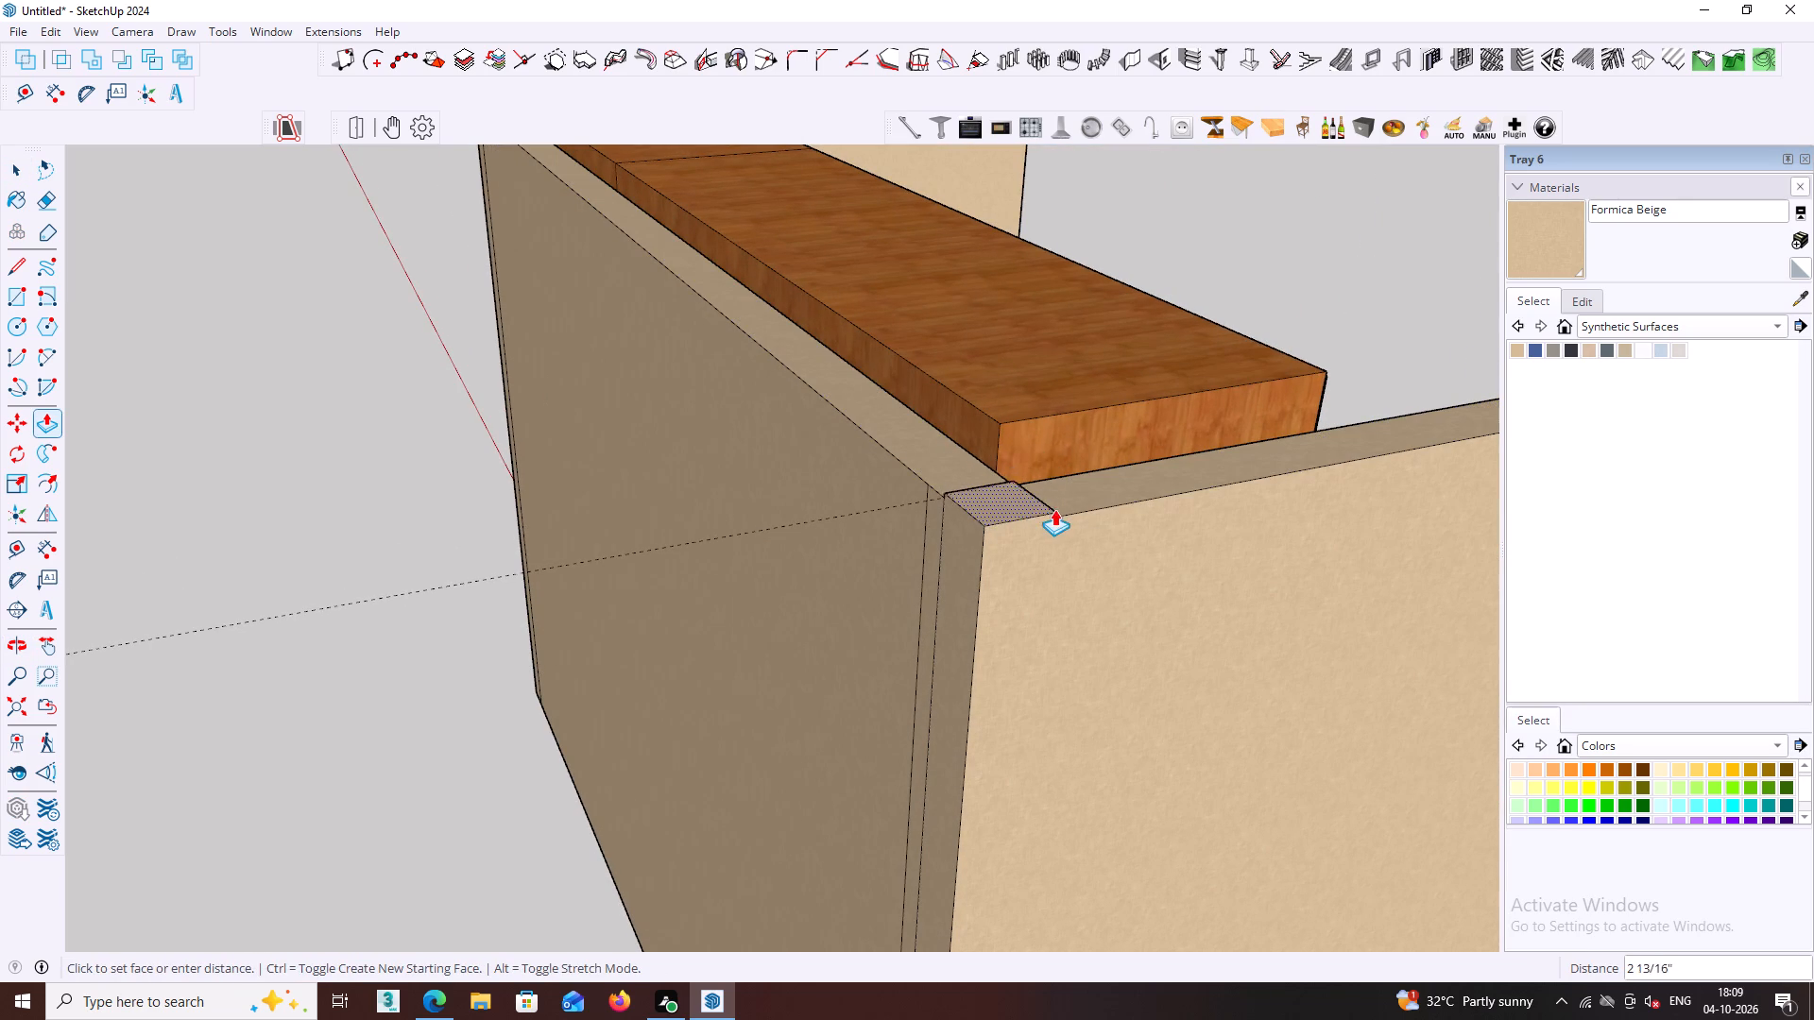
click(1053, 516)
key(space)
middle_drag(1056, 513, 912, 586)
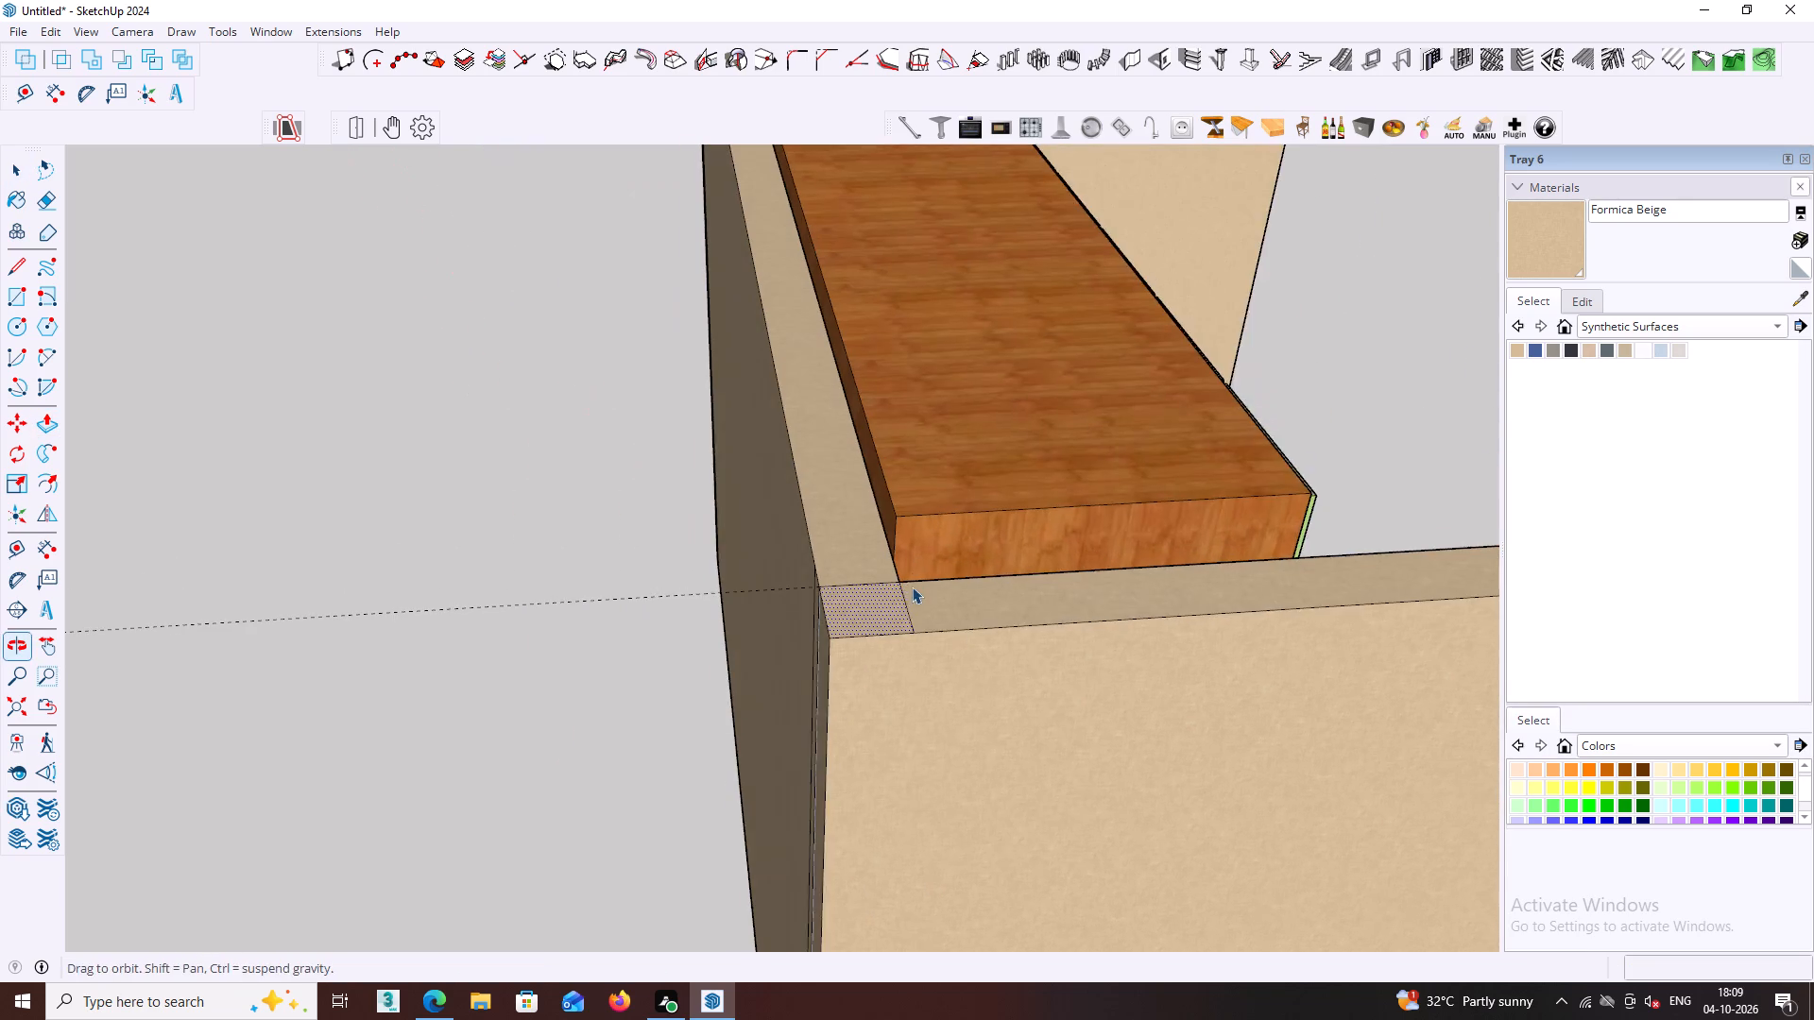
Delete the two leftover edges across the wall tops at the wardrobe-side back corner.
middle_drag(912, 586, 913, 586)
scroll(902, 586, up, 3)
click(905, 607)
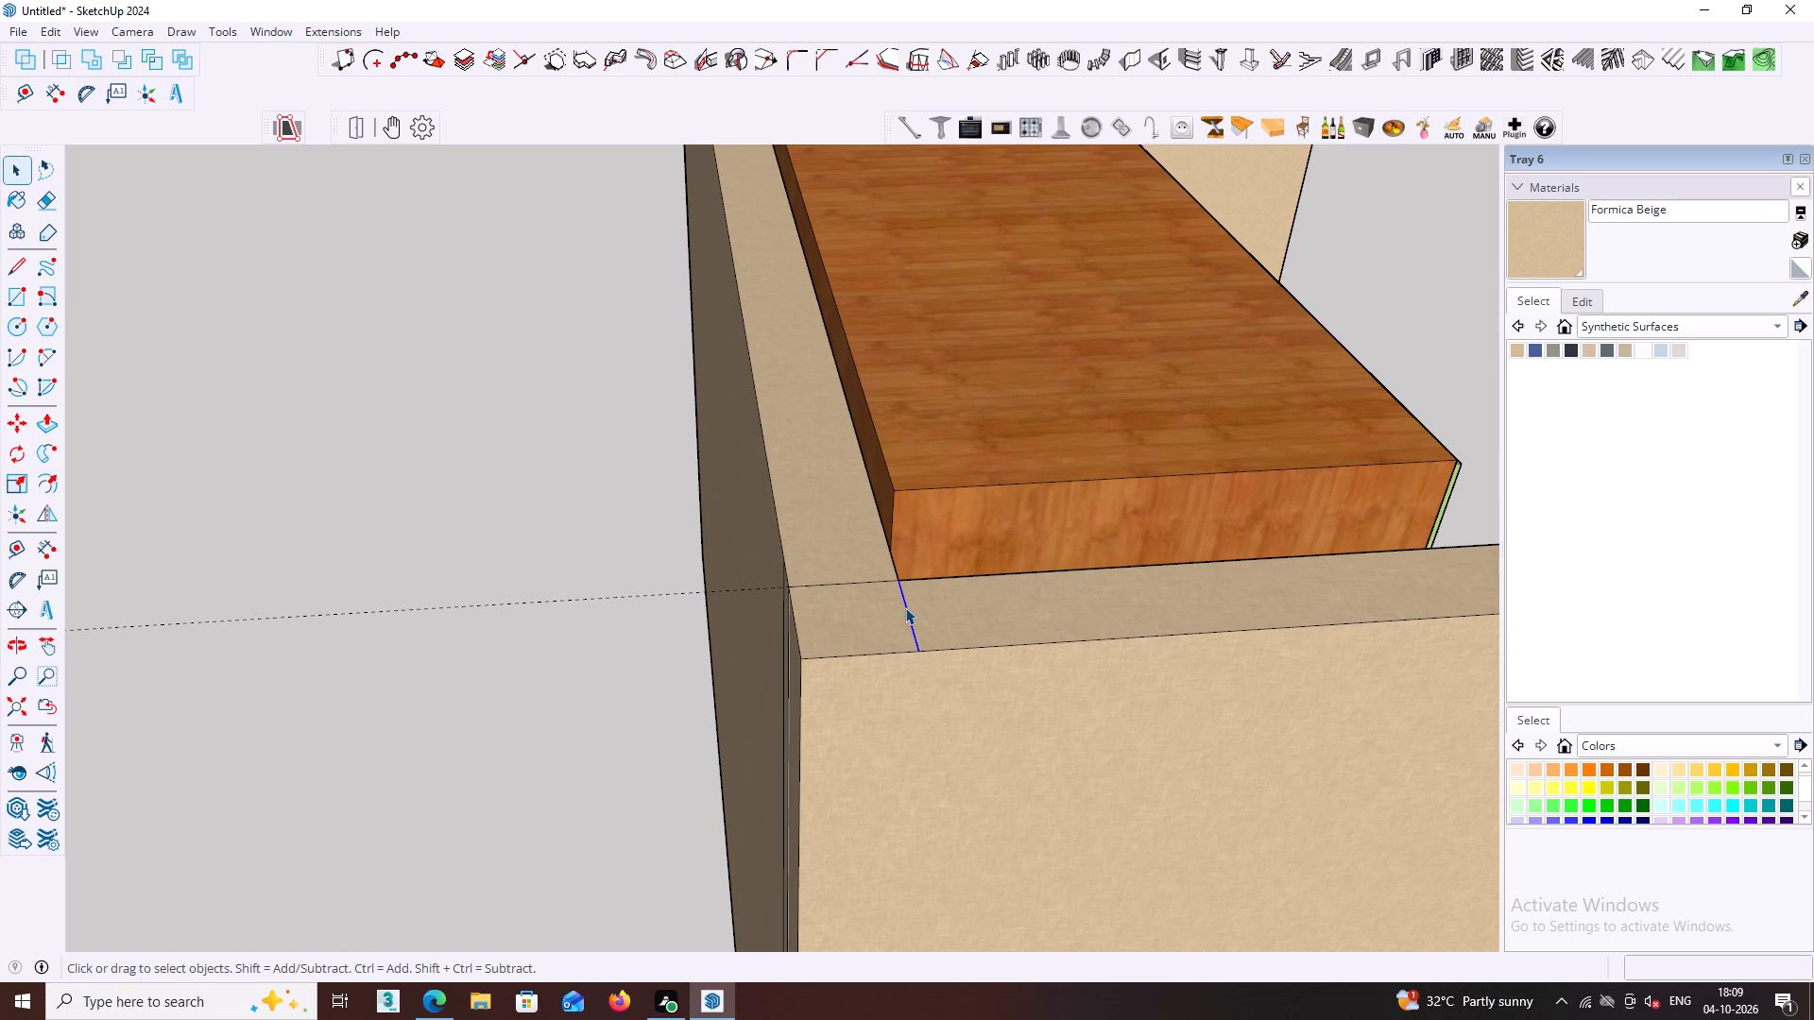
key(Delete)
click(864, 583)
key(Delete)
Erase the two leftover vertical edges on the back wall's outer face near the wardrobe-side corner.
middle_drag(853, 579, 947, 552)
middle_drag(825, 618, 941, 586)
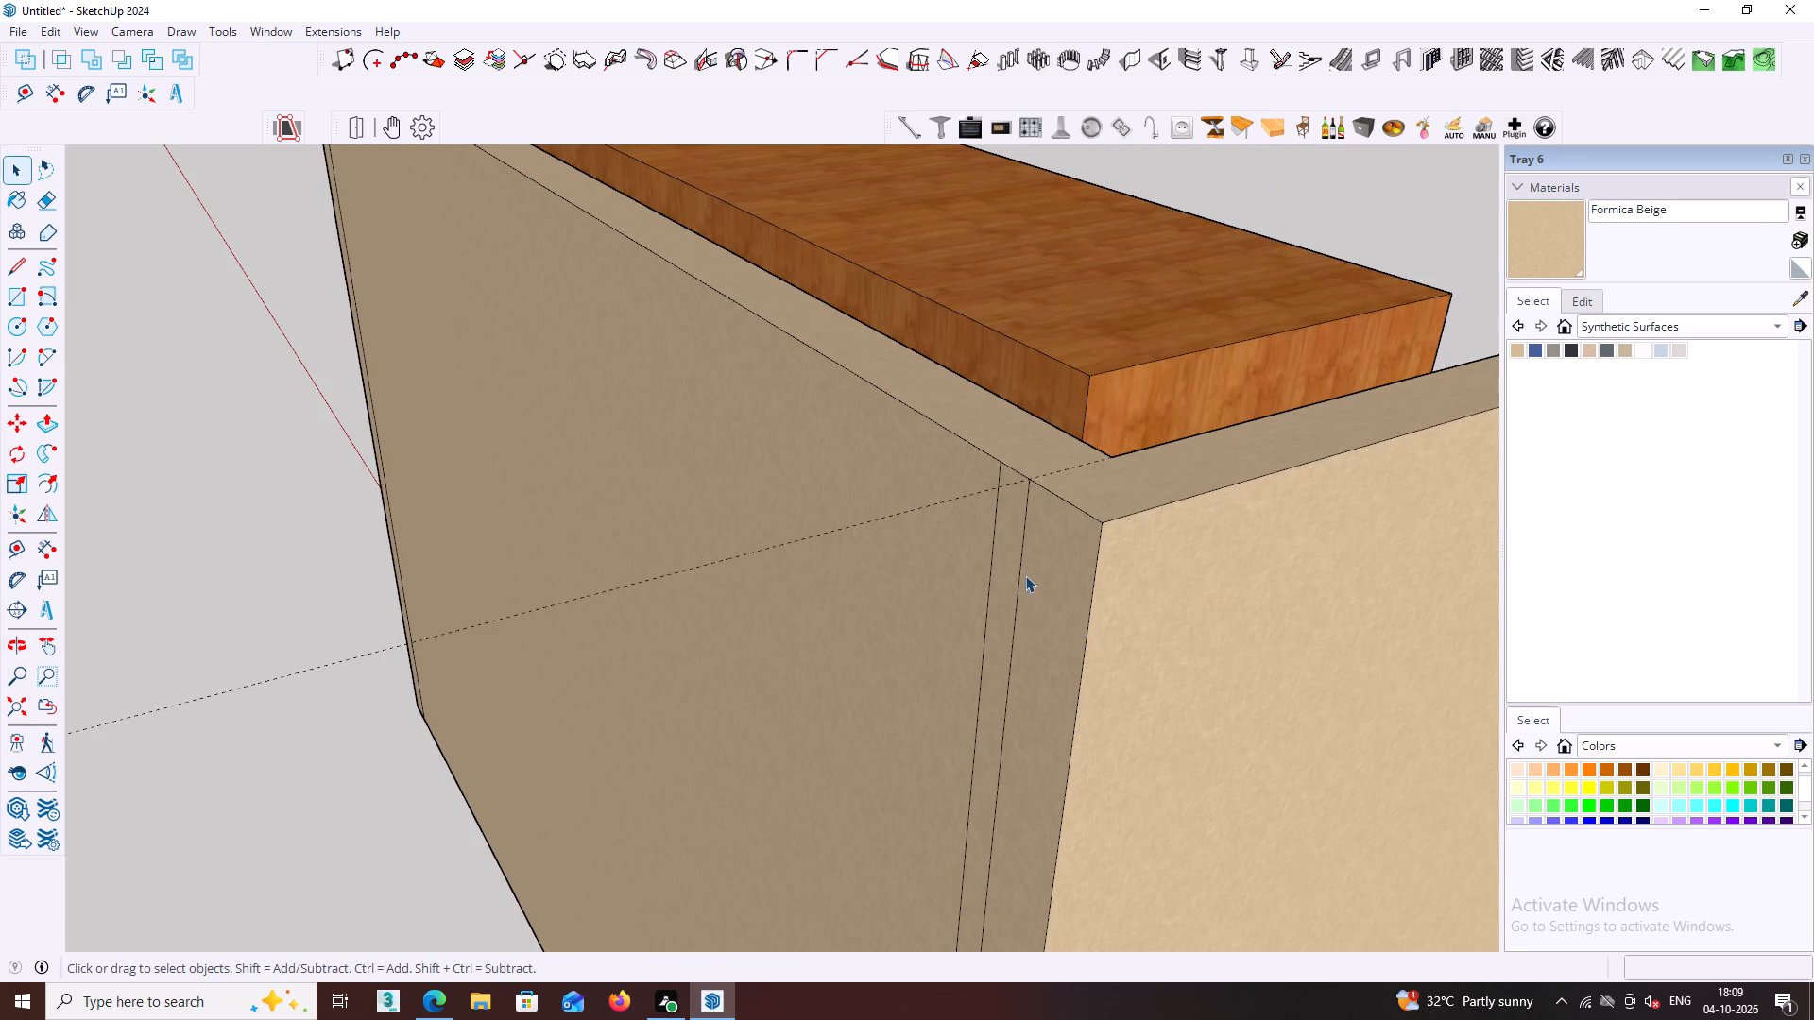
key(e)
click(1021, 557)
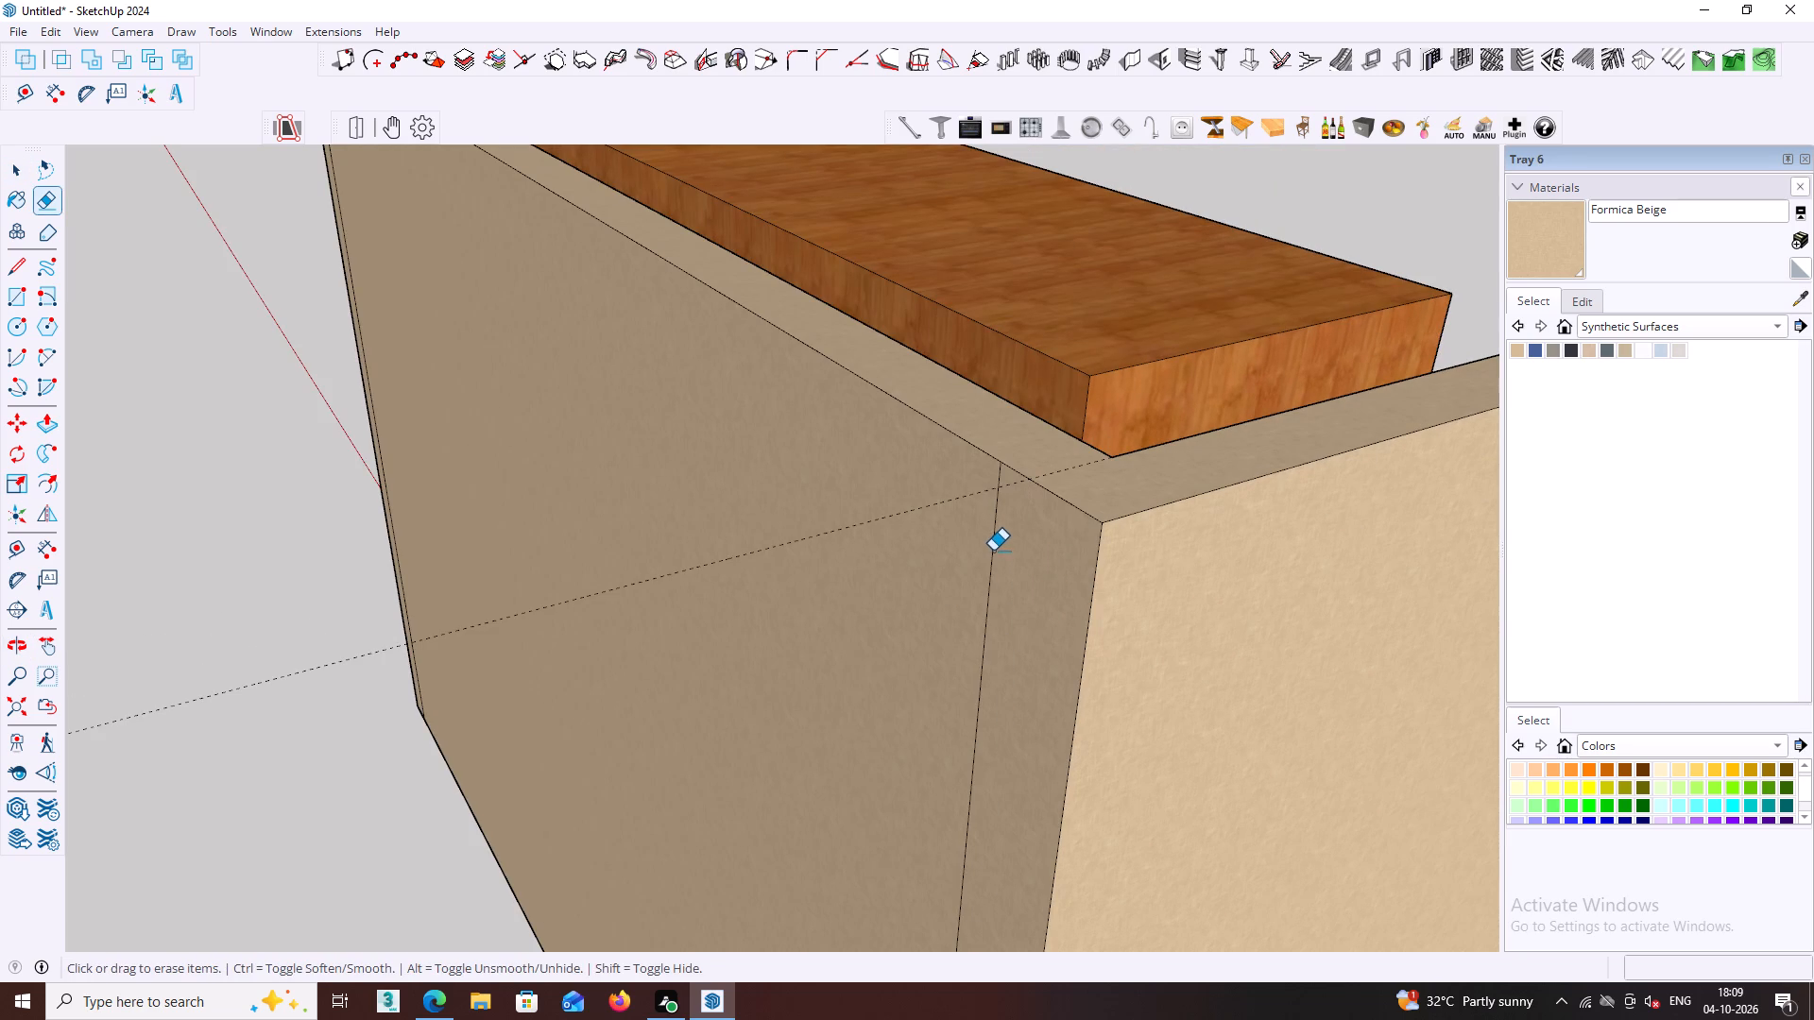
click(993, 549)
scroll(997, 549, down, 6)
key(space)
scroll(1252, 391, down, 7)
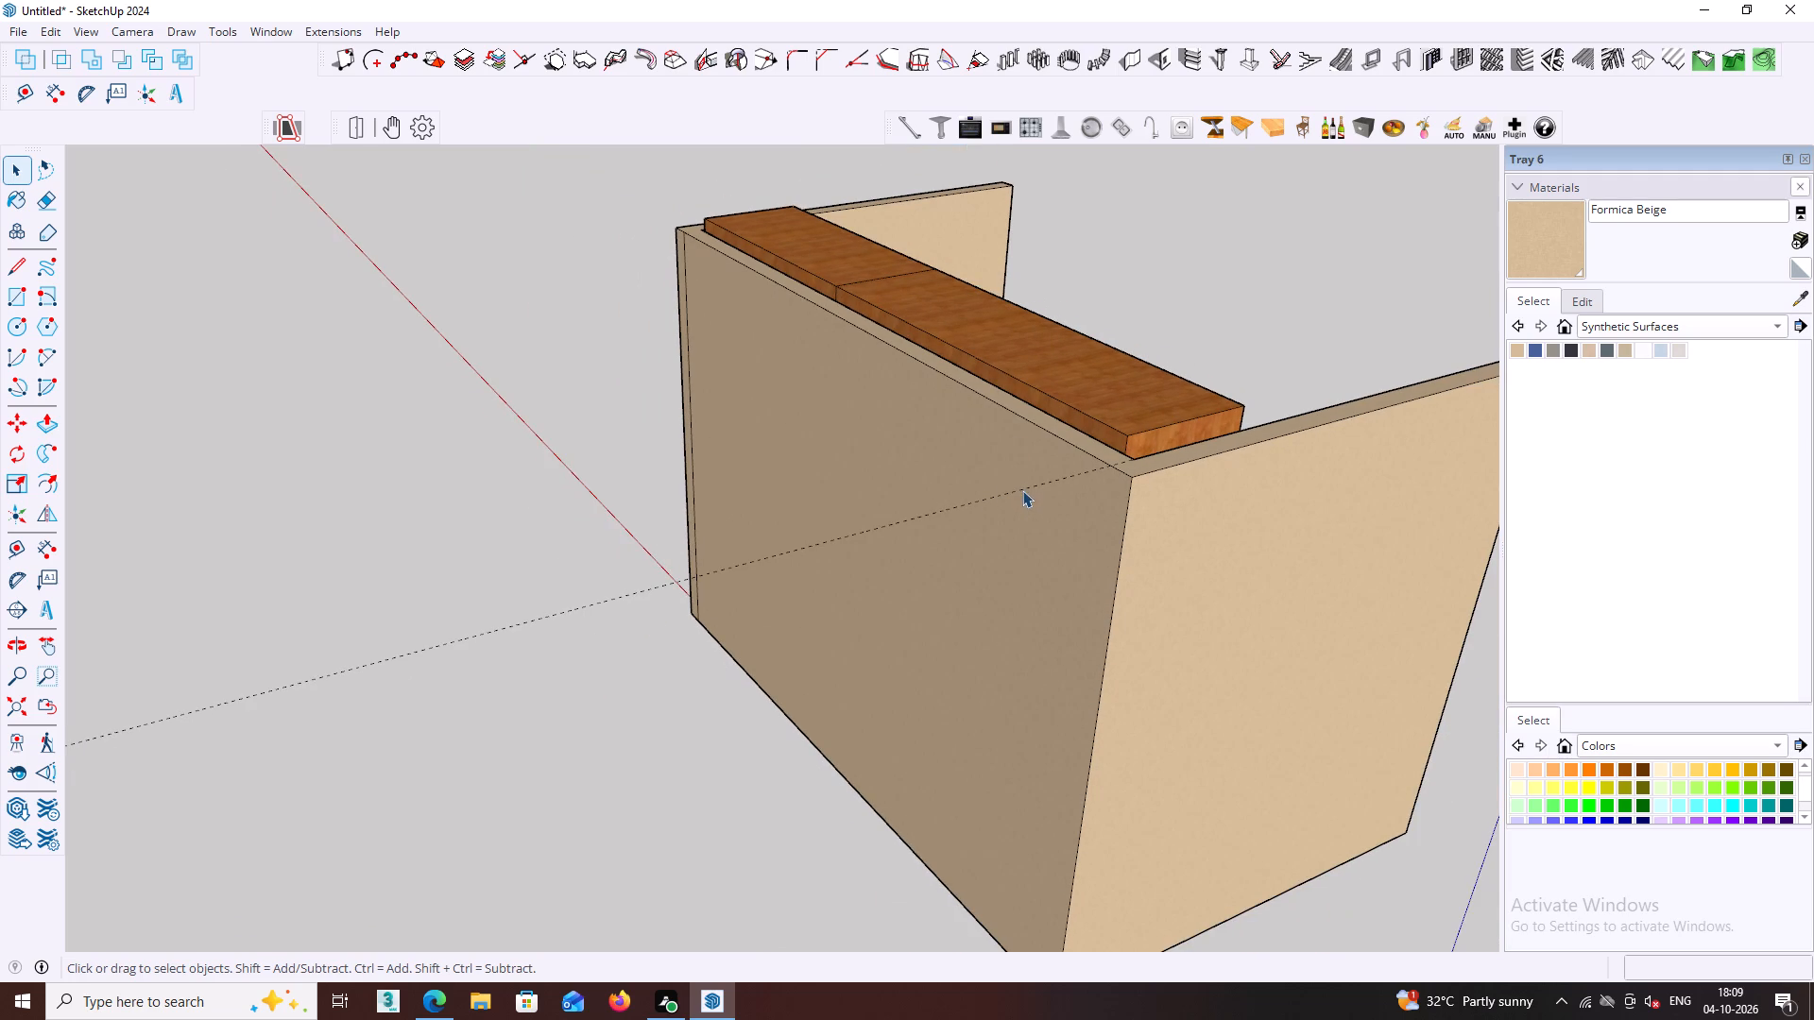
Delete the guide line from the model.
key(d)
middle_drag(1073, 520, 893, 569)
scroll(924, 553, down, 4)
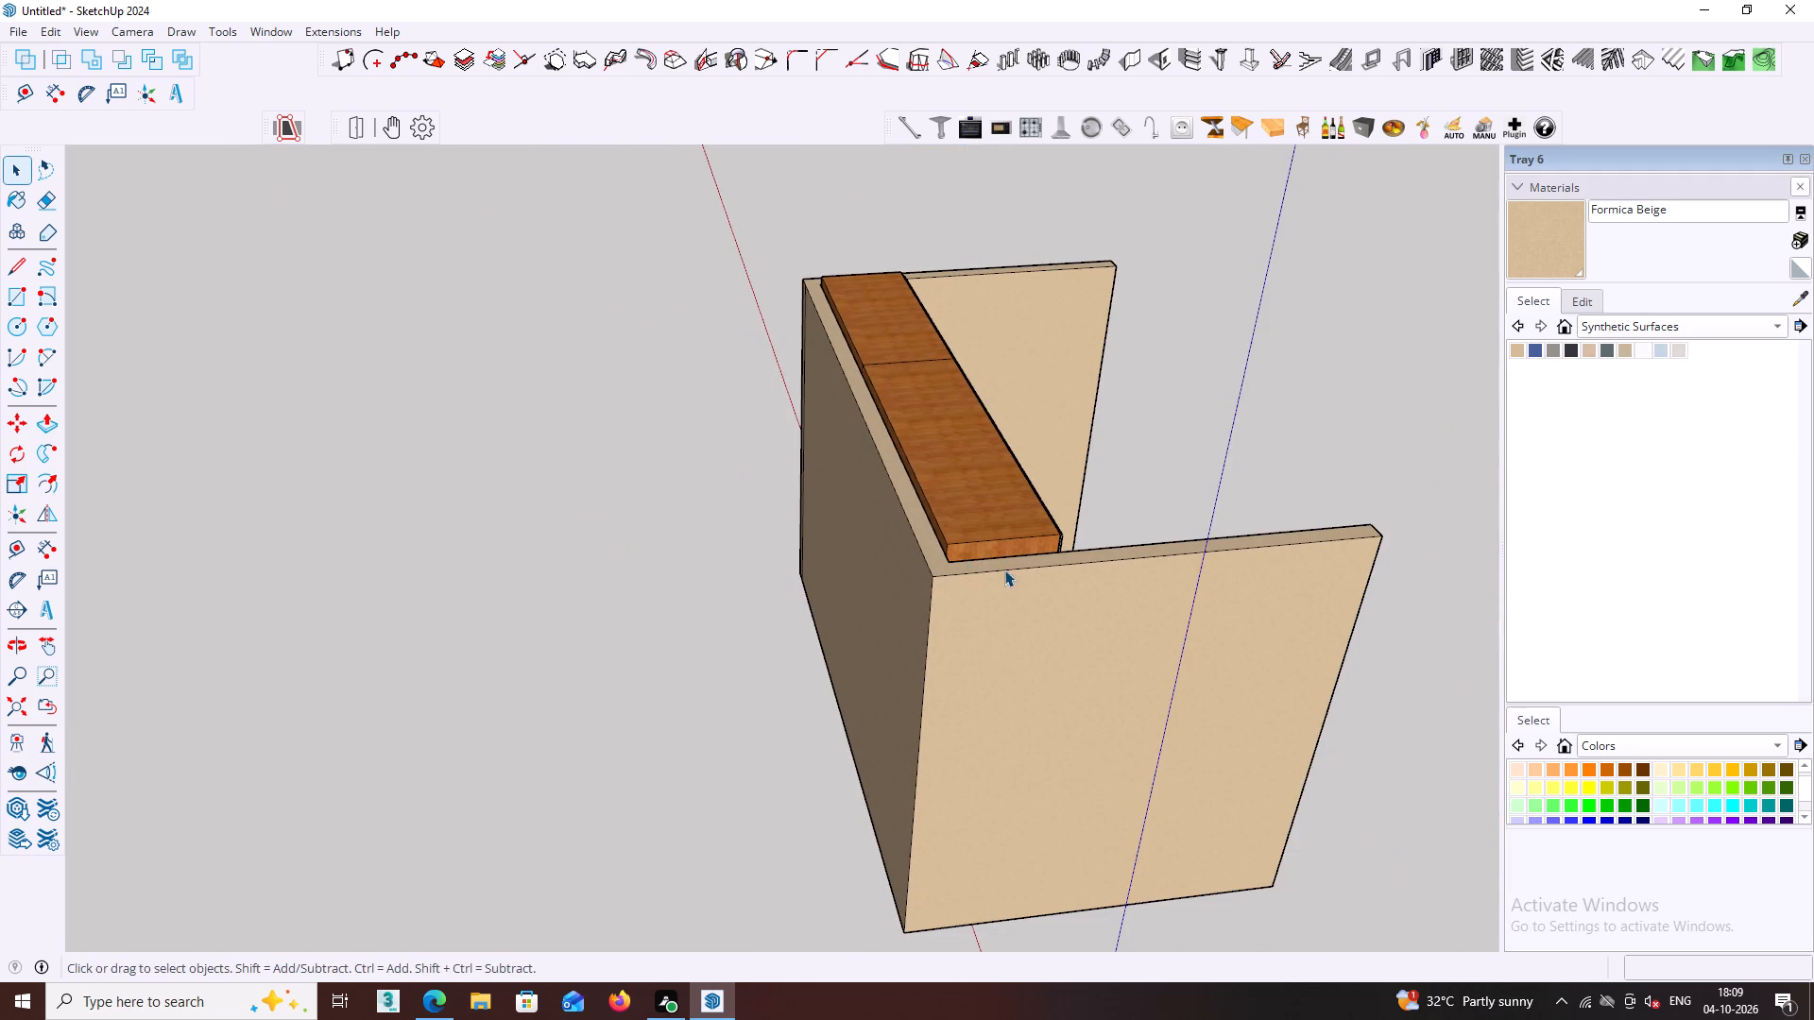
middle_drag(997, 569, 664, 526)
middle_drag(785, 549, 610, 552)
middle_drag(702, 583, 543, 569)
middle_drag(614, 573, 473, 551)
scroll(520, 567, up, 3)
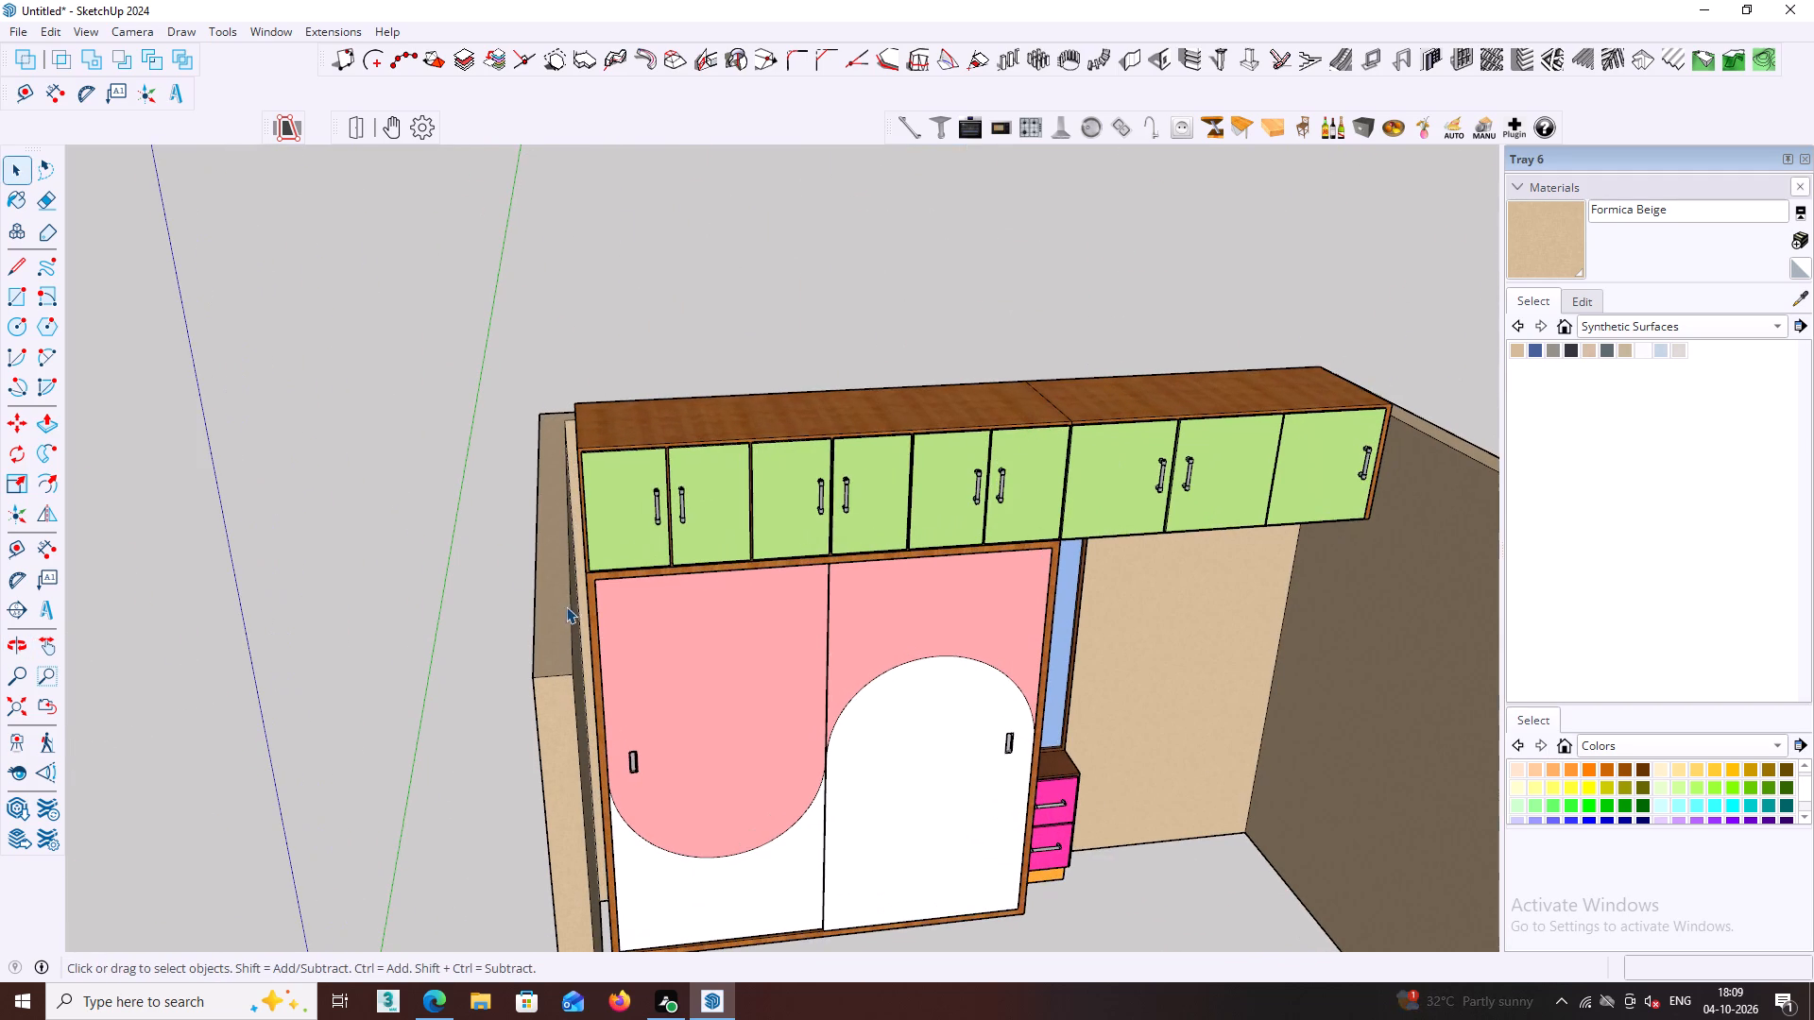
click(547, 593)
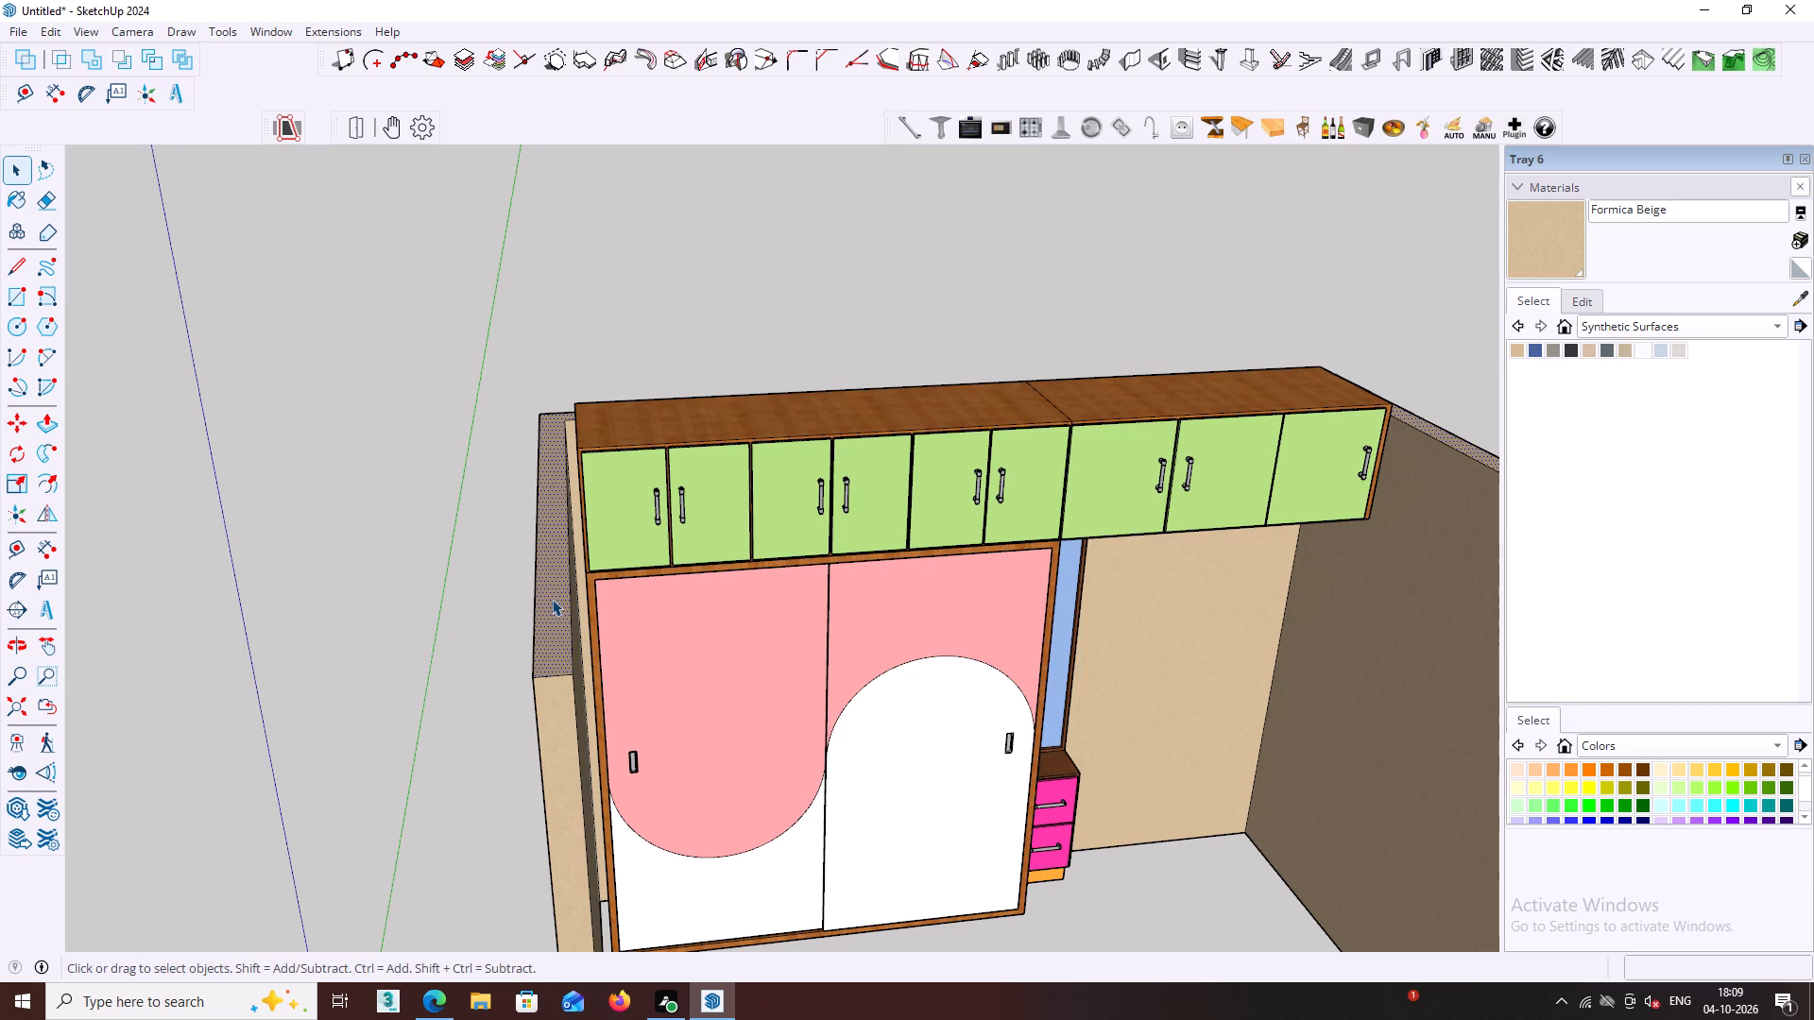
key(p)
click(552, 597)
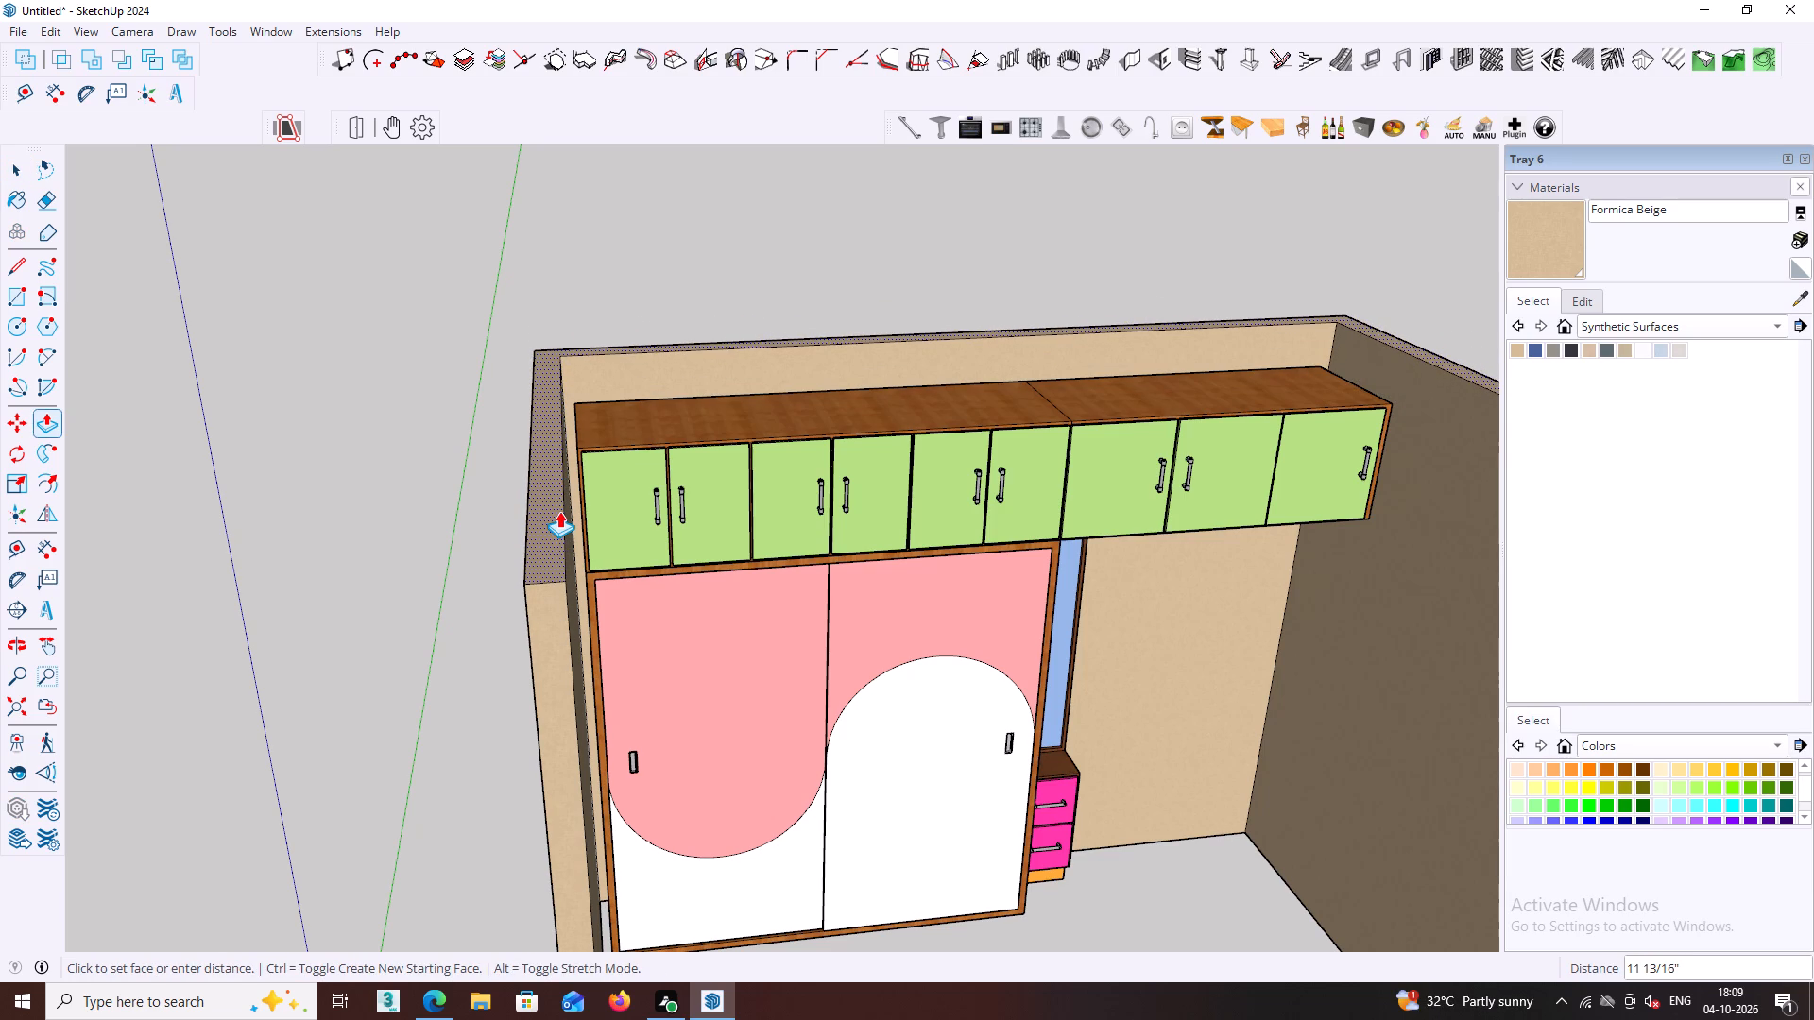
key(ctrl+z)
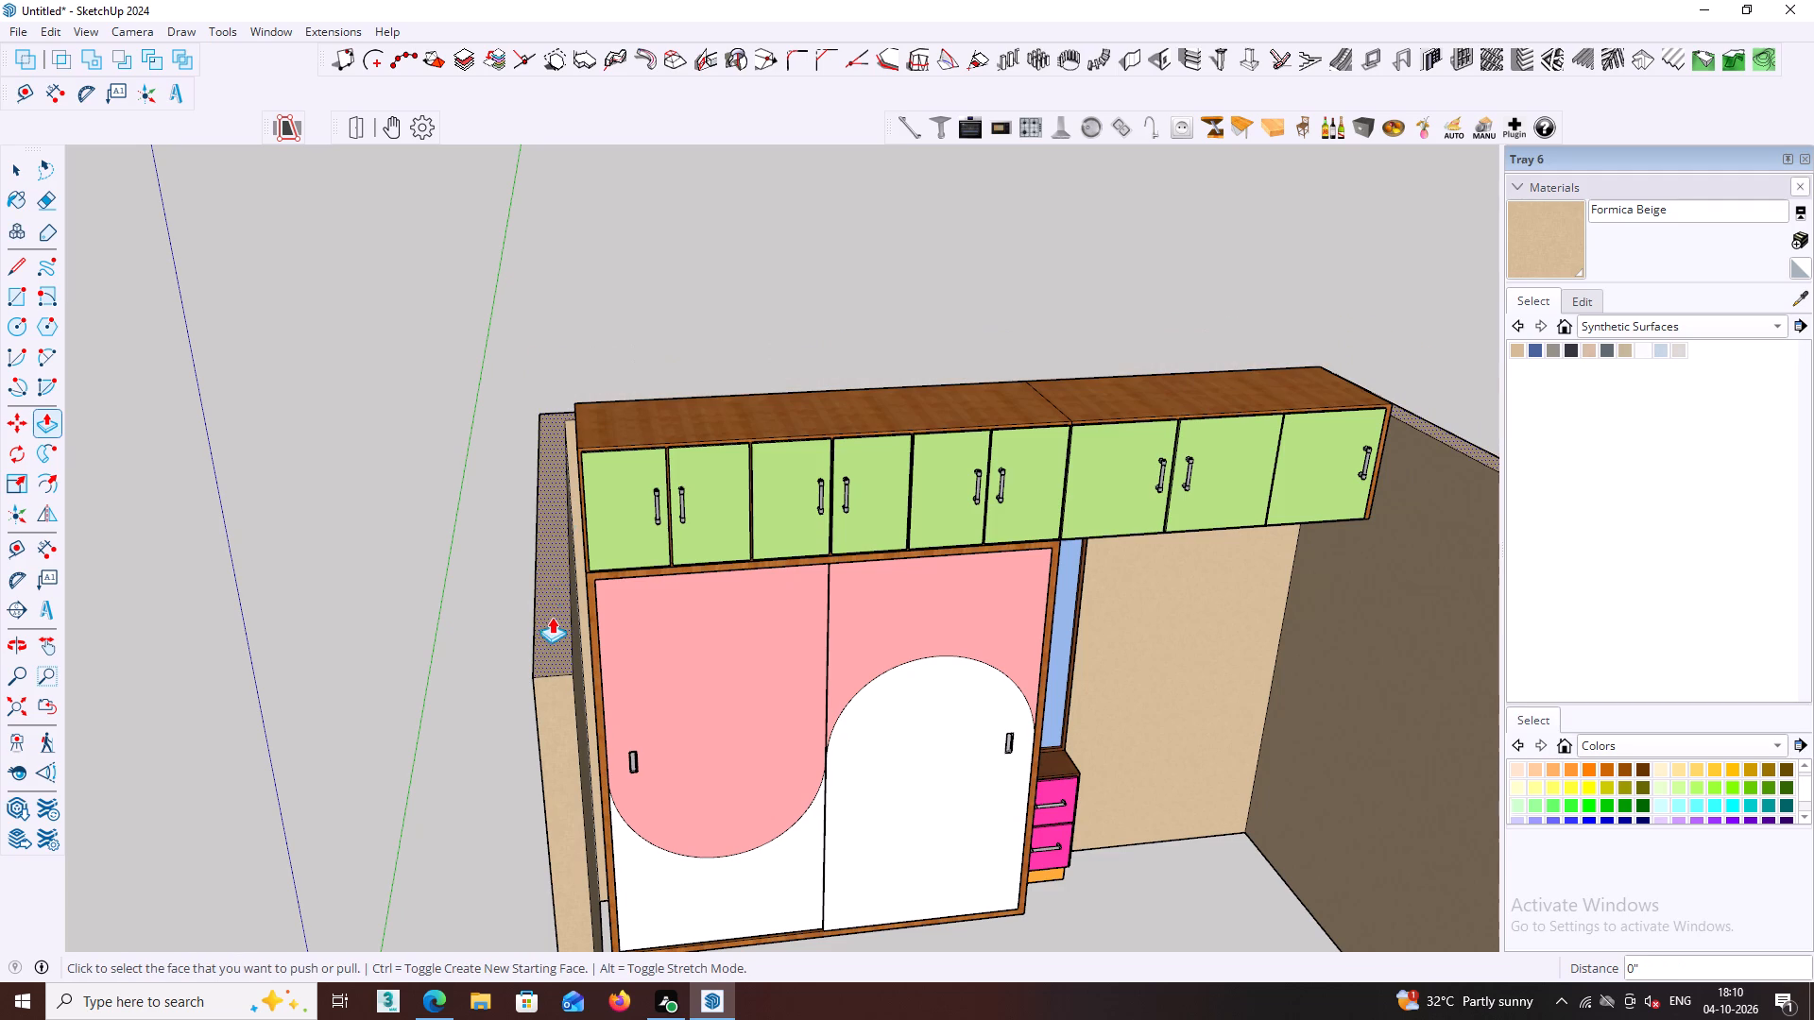
Push/Pull the walls' top face up 1'.
click(553, 614)
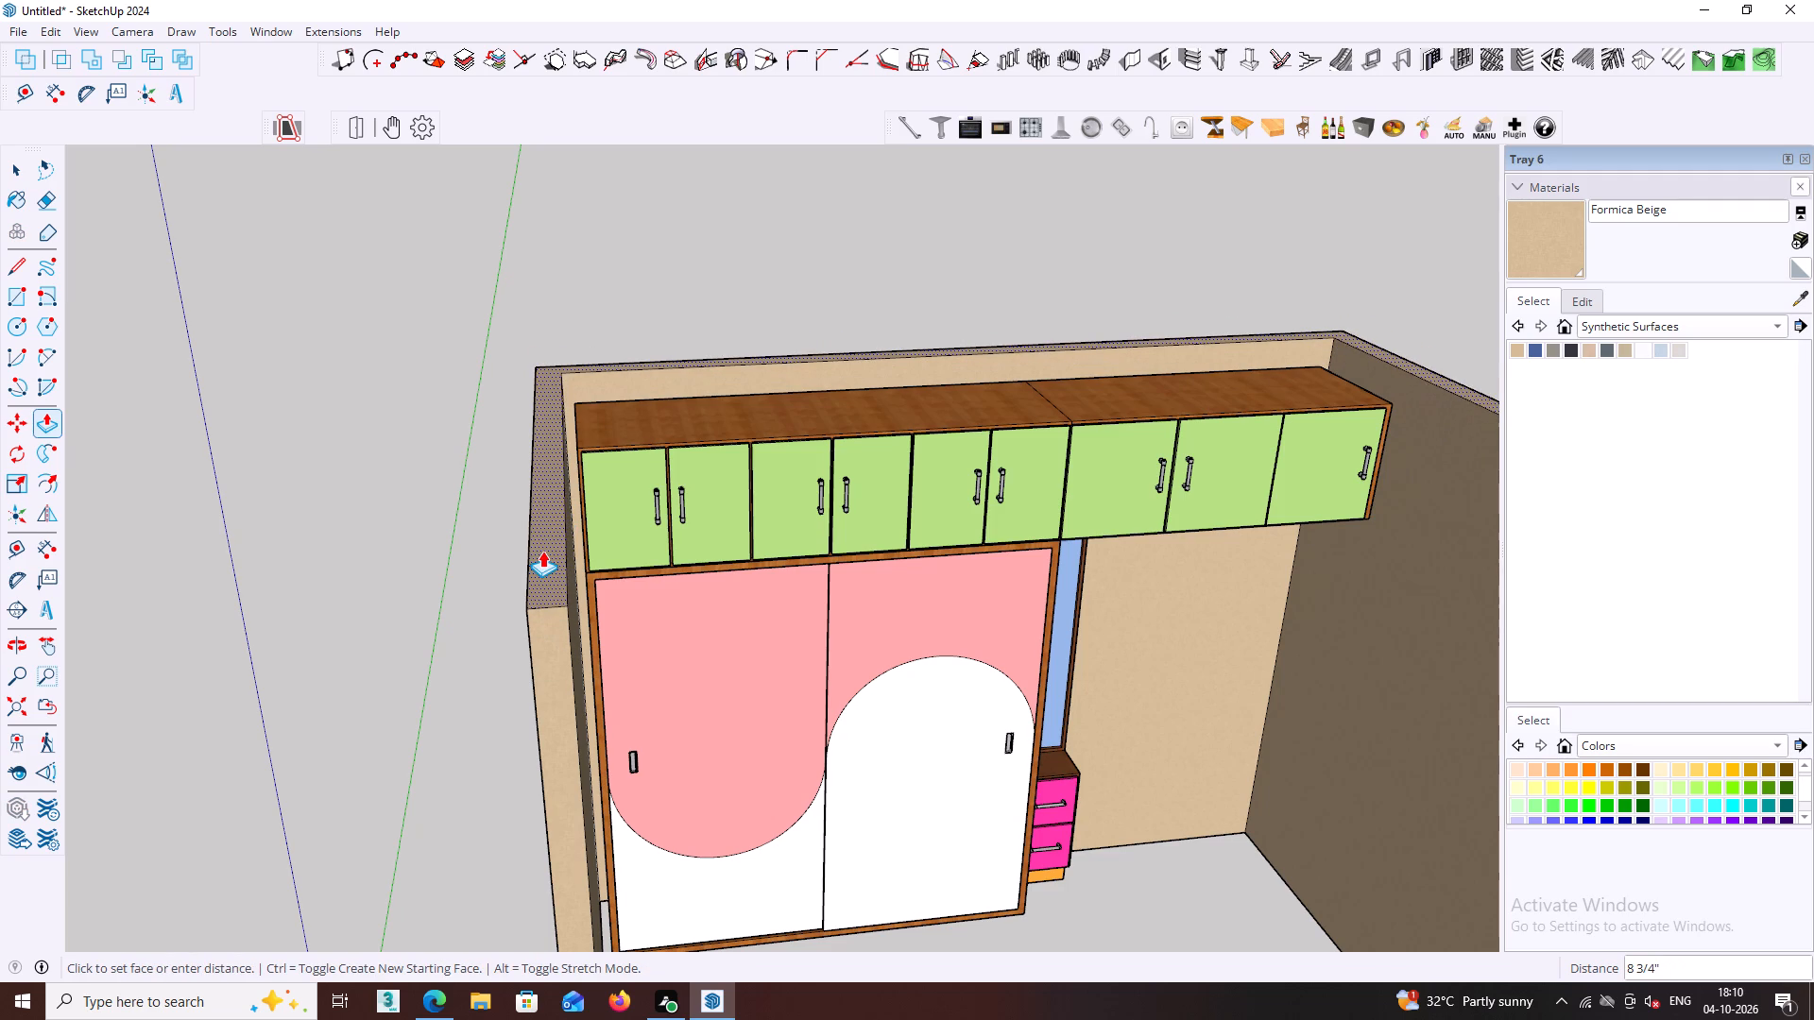
text(1')
key(Return)
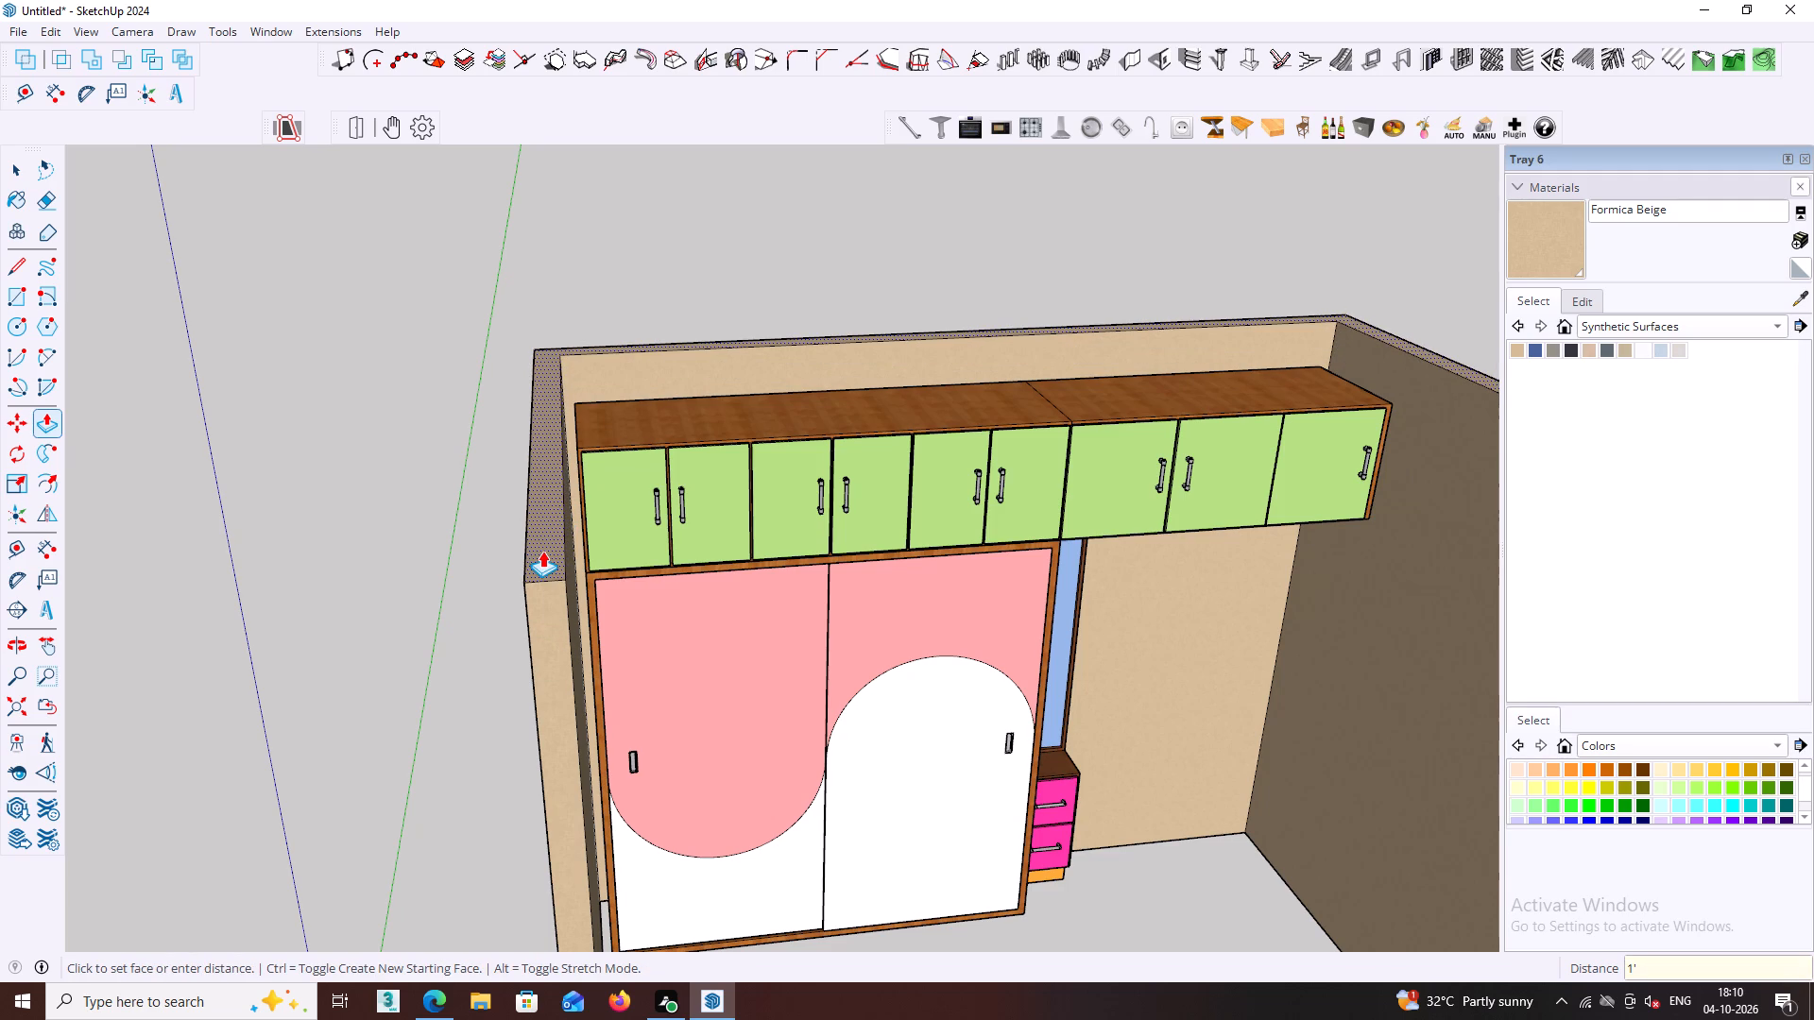
key(space)
Examine the raised walls around the wardrobe and overhead cabinets from the front, sides and above.
scroll(634, 521, down, 4)
middle_drag(944, 524, 1005, 423)
middle_drag(1001, 413, 621, 327)
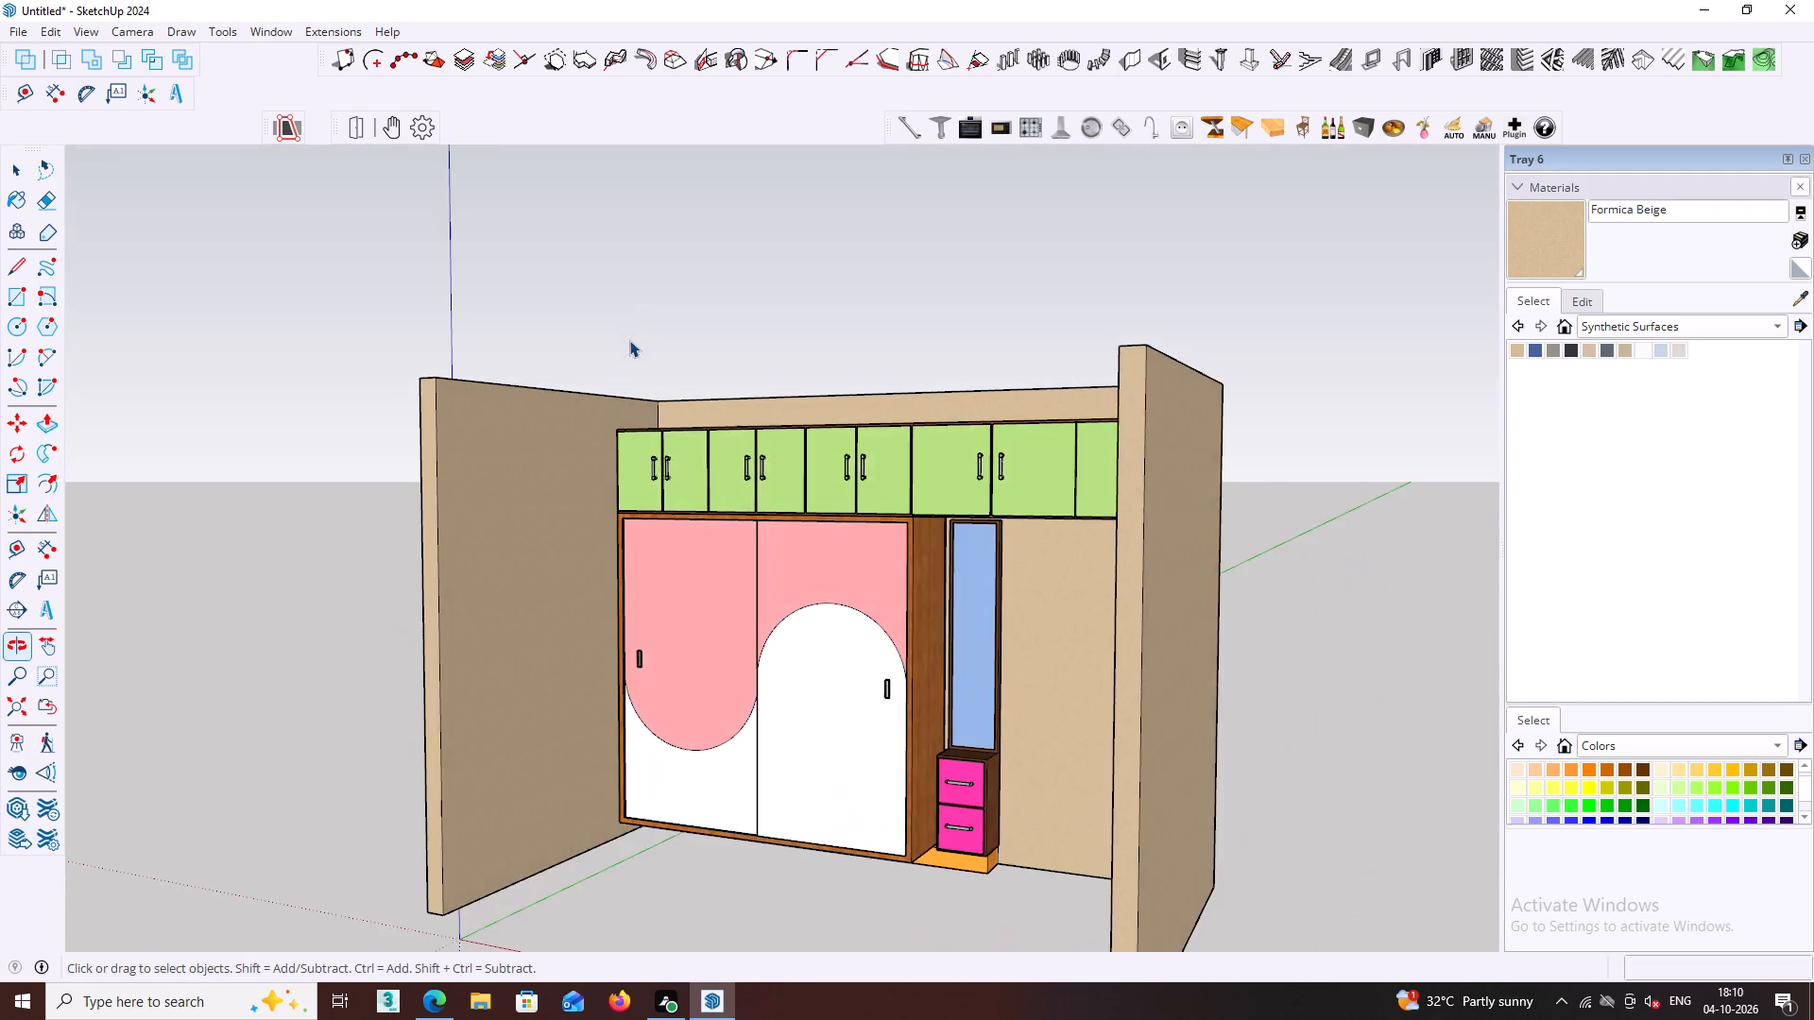
scroll(629, 336, up, 5)
scroll(664, 402, down, 7)
middle_click(672, 400)
shift+middle_drag(676, 401, 458, 326)
middle_drag(449, 344, 661, 362)
middle_drag(582, 353, 602, 387)
scroll(432, 371, up, 2)
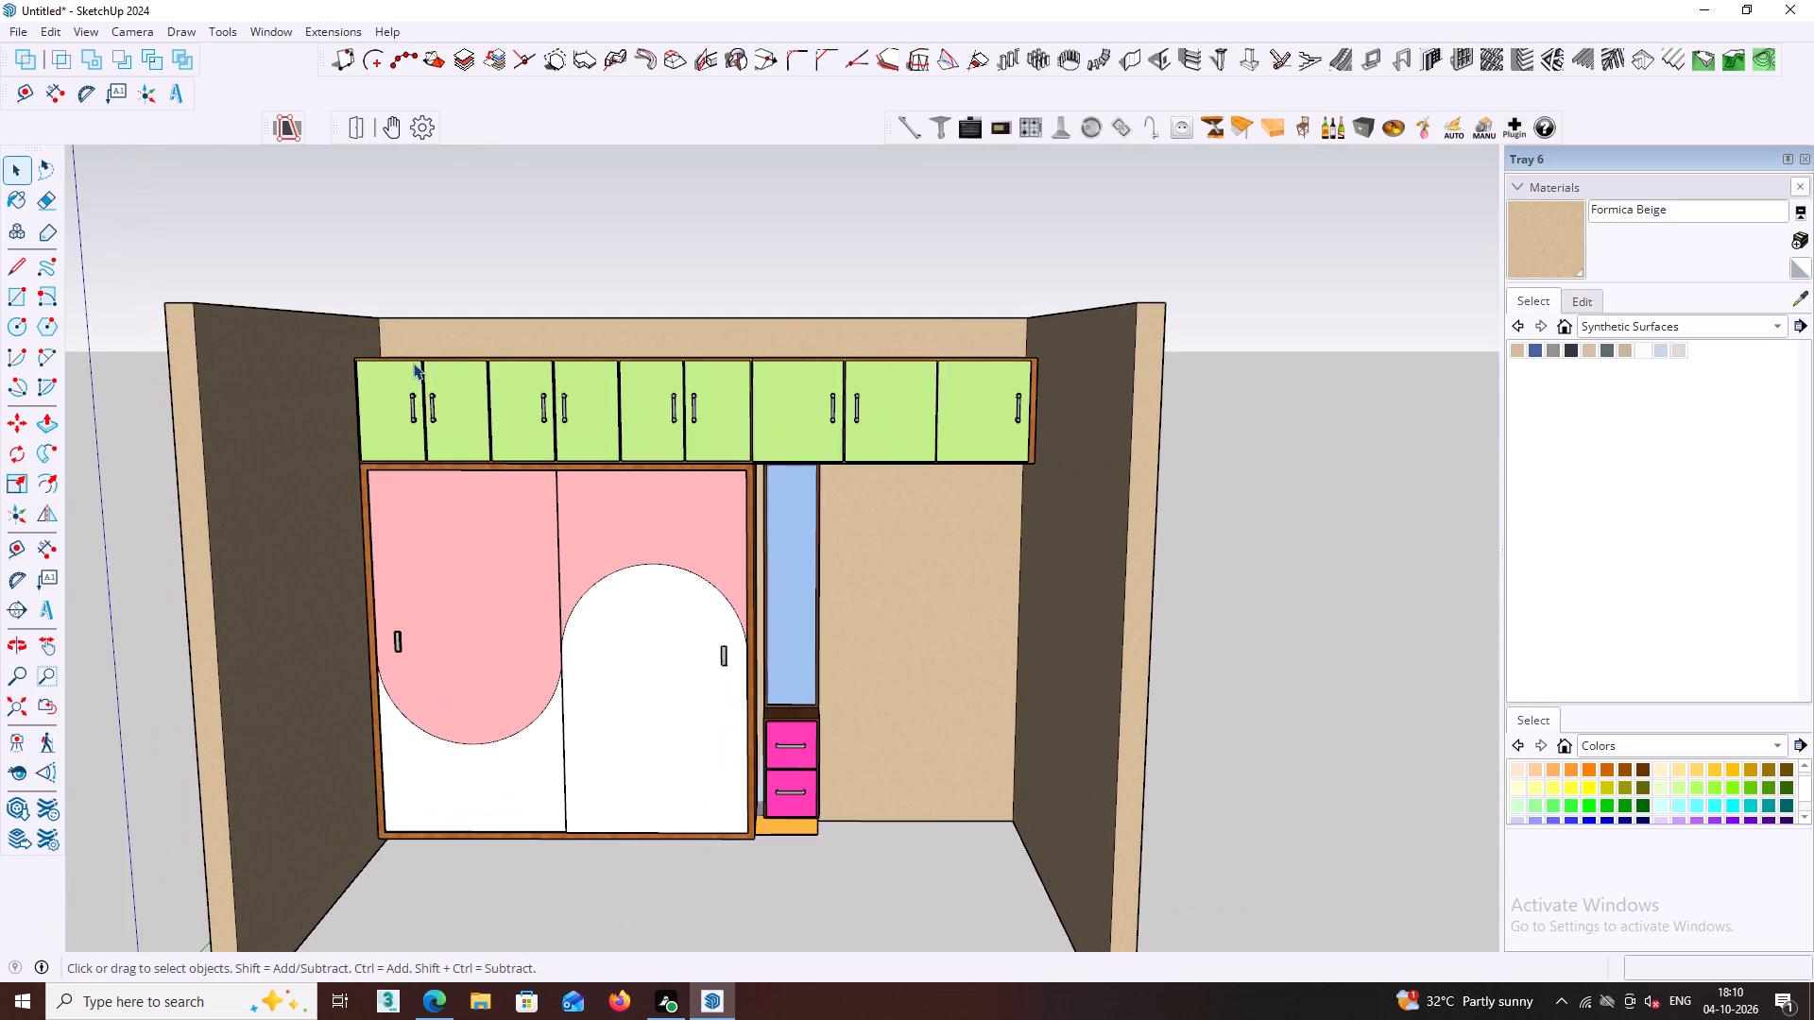
scroll(413, 363, up, 2)
middle_drag(410, 364, 505, 431)
middle_drag(386, 390, 470, 361)
scroll(479, 386, down, 5)
middle_click(479, 386)
middle_drag(491, 393, 522, 390)
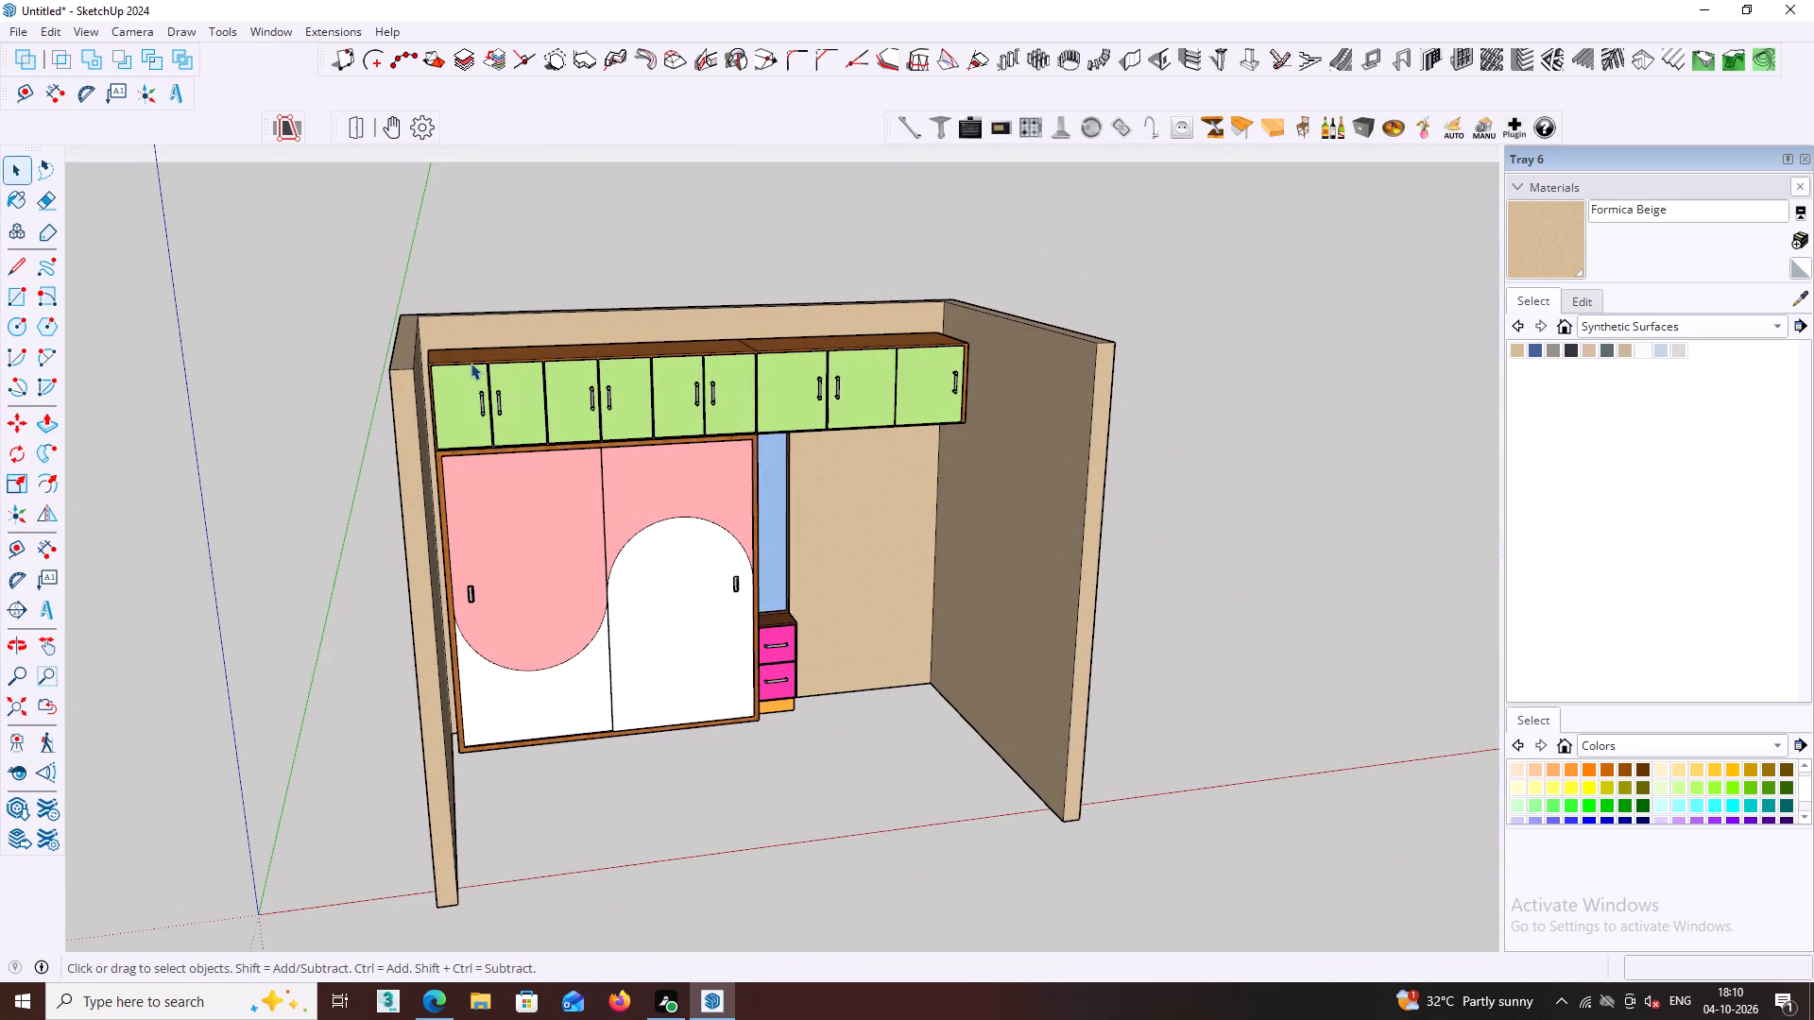
Draw a rectangle over the wall tops from the wardrobe-side back outer corner to the opposite wall's front outer corner.
key(r)
middle_drag(407, 306, 411, 348)
scroll(407, 313, down, 1)
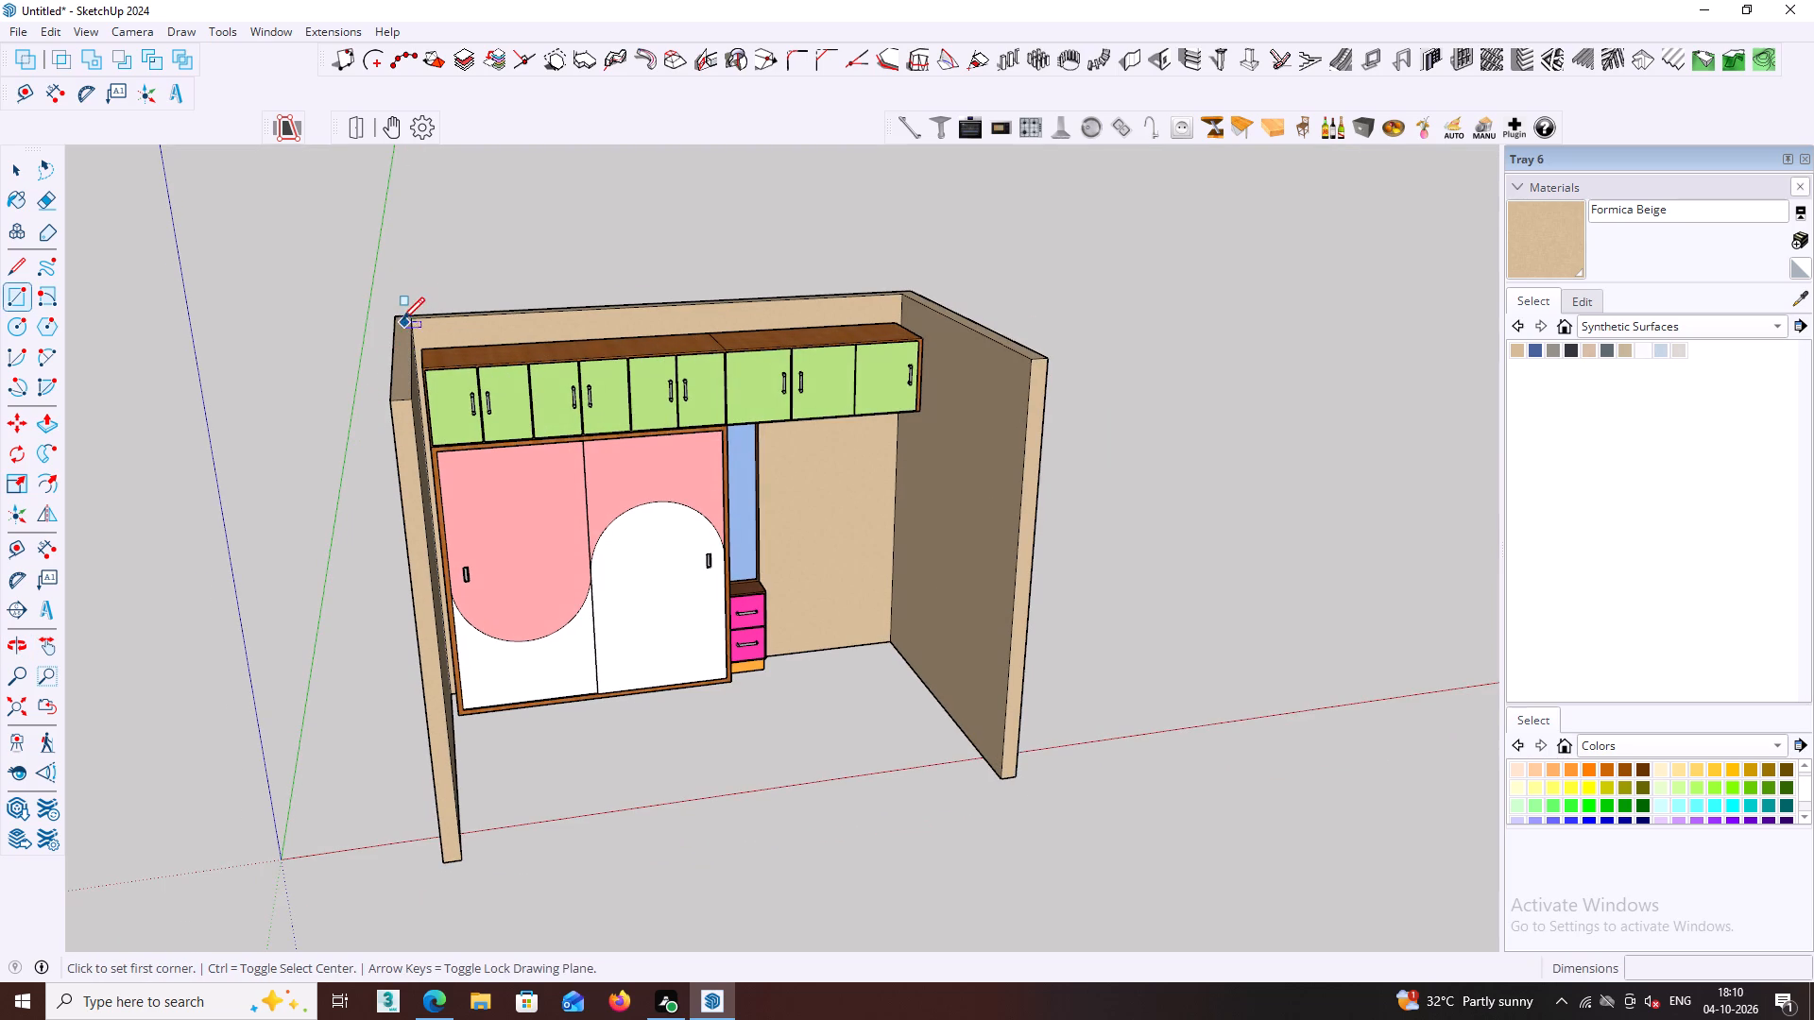
click(398, 317)
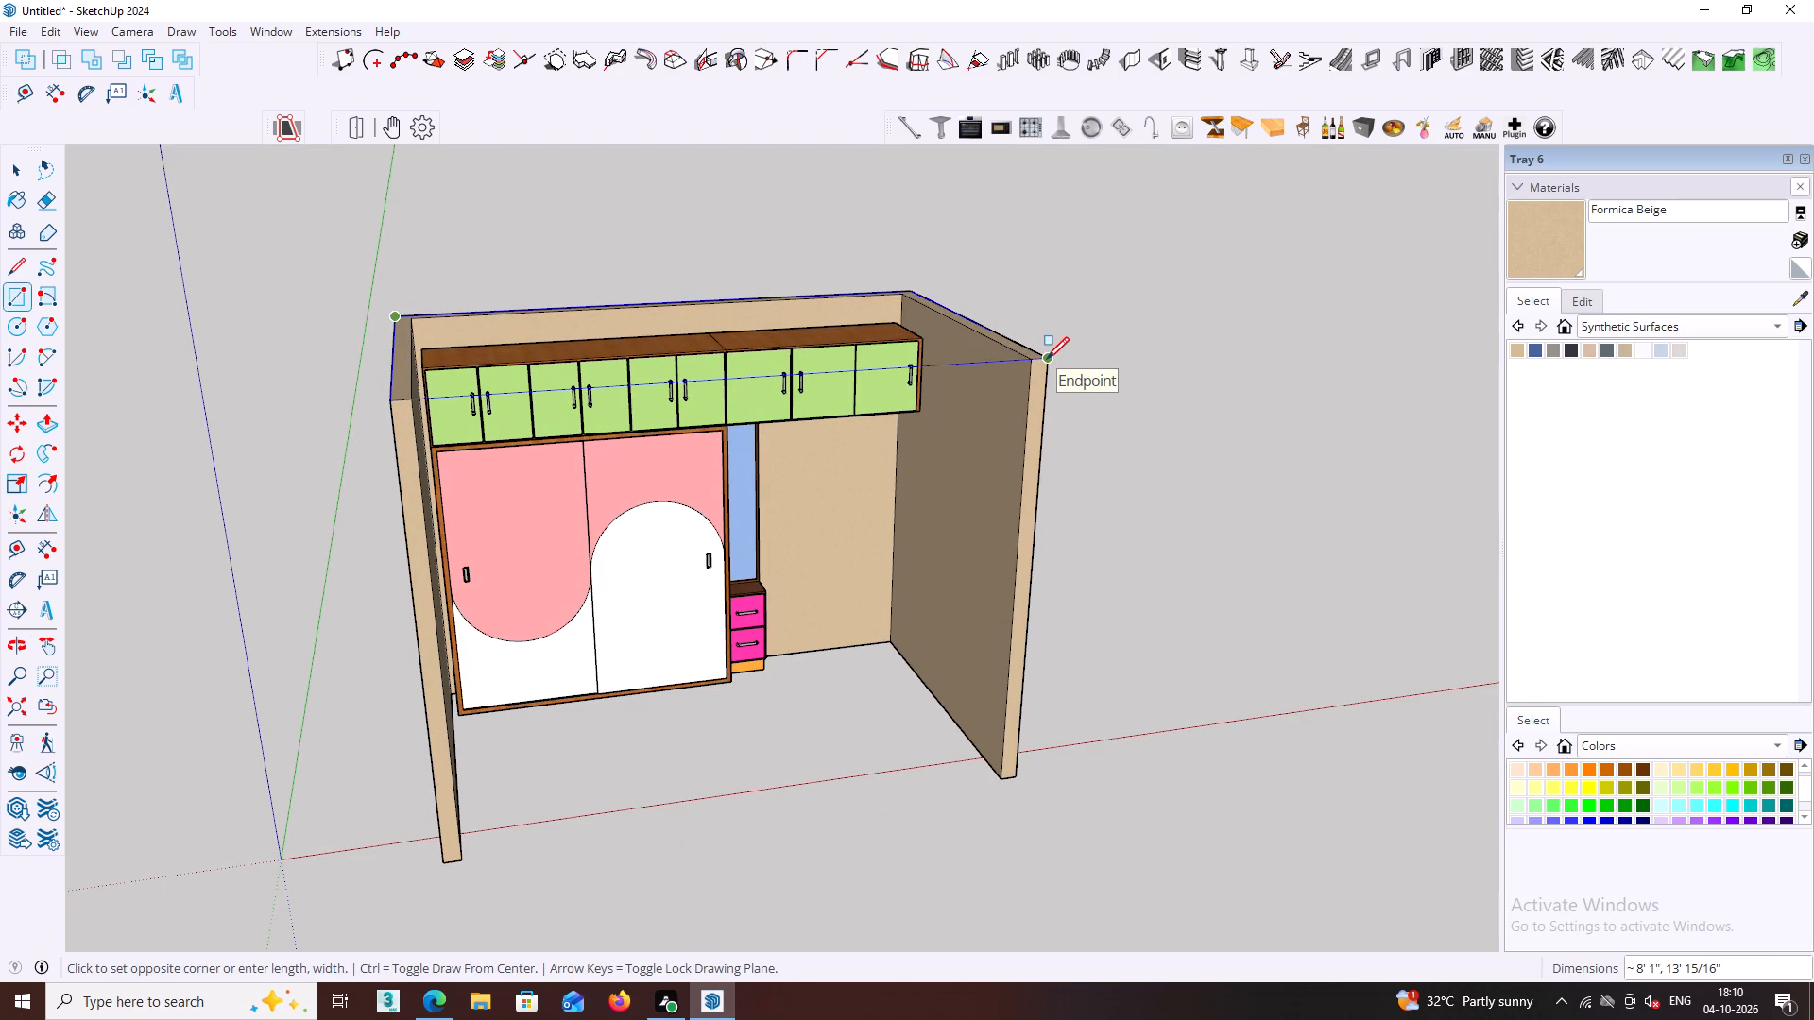
click(1047, 359)
middle_drag(1046, 360, 1047, 429)
key(space)
Push/Pull the ceiling face between the walls up 4.5".
click(810, 373)
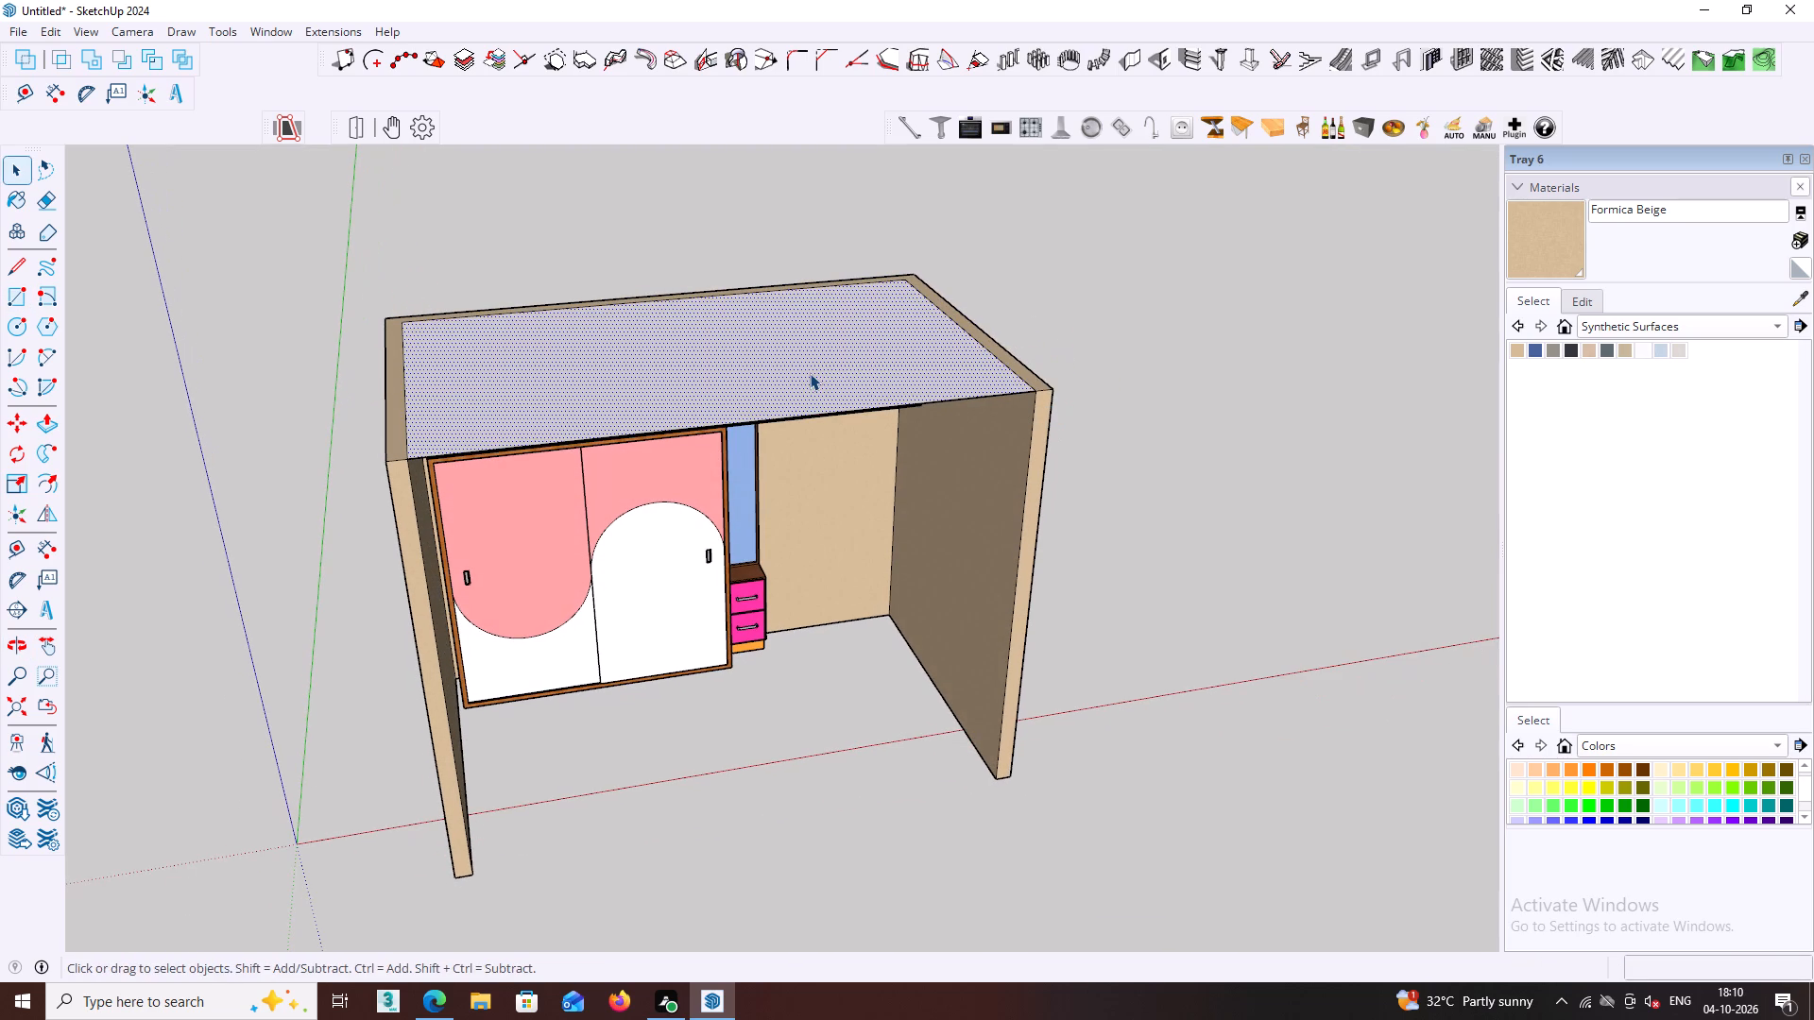
key(p)
click(810, 373)
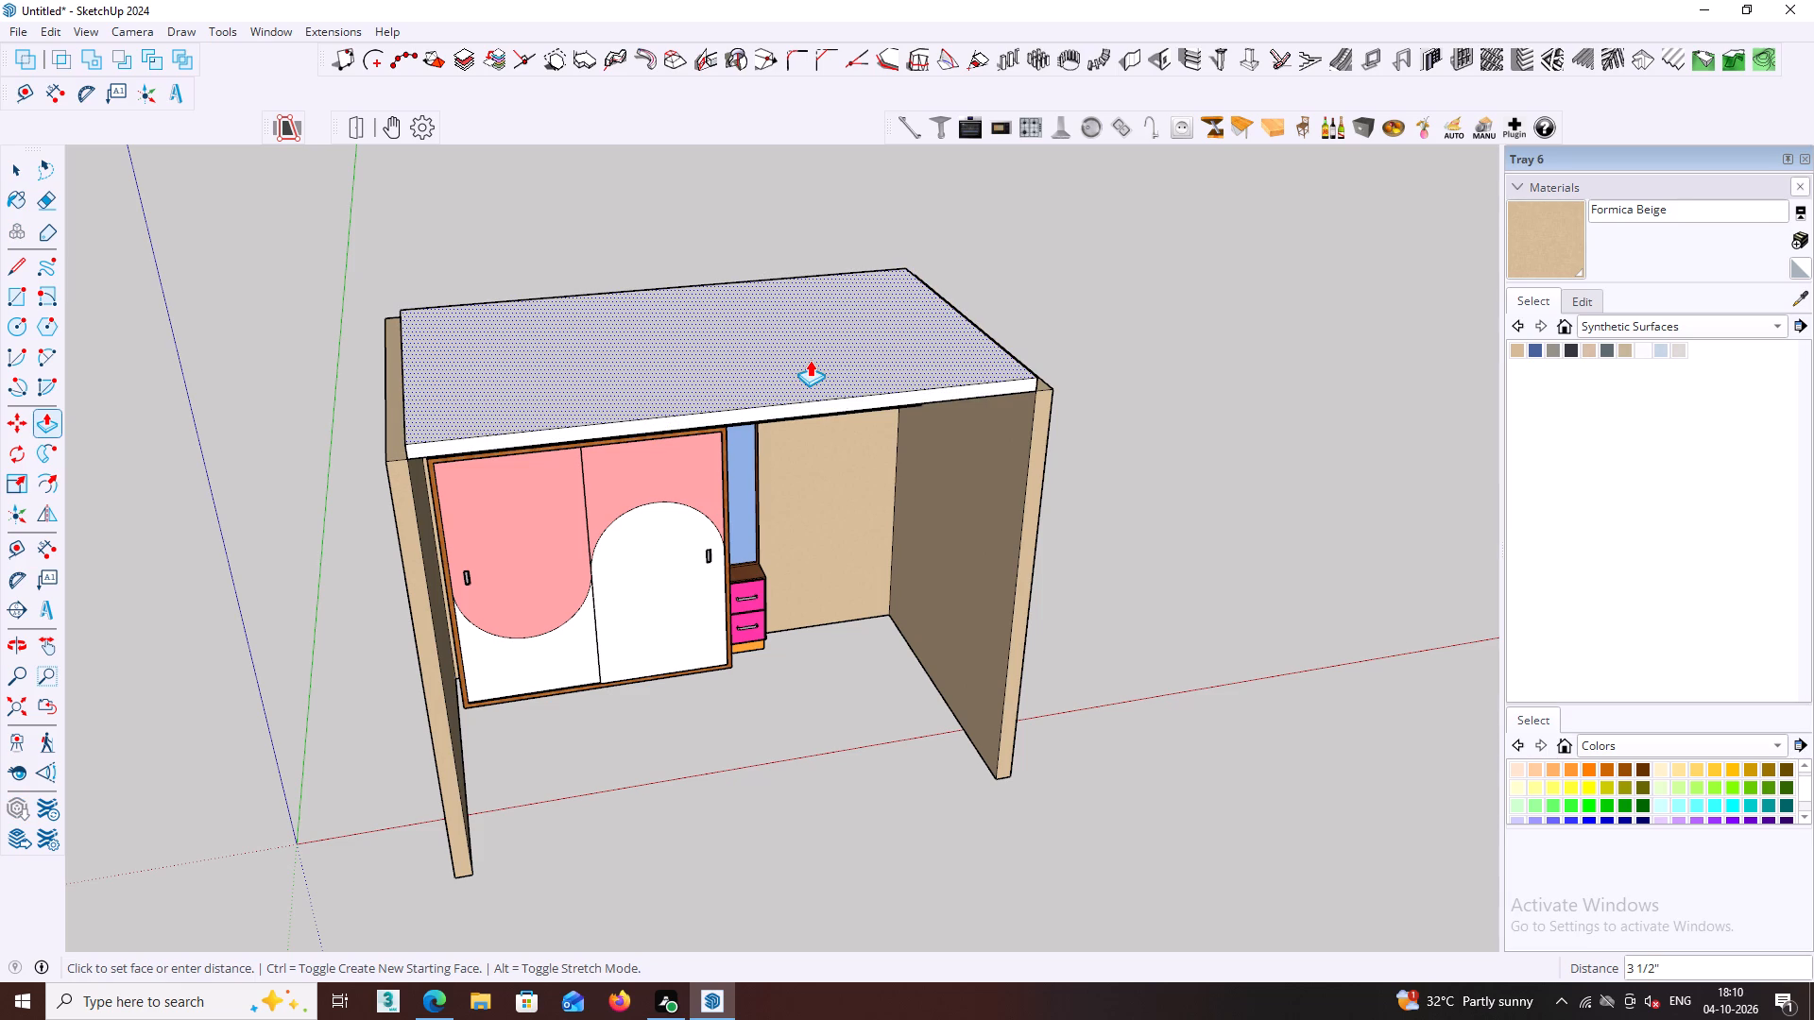
text(4.)
text(5")
key(Return)
key(space)
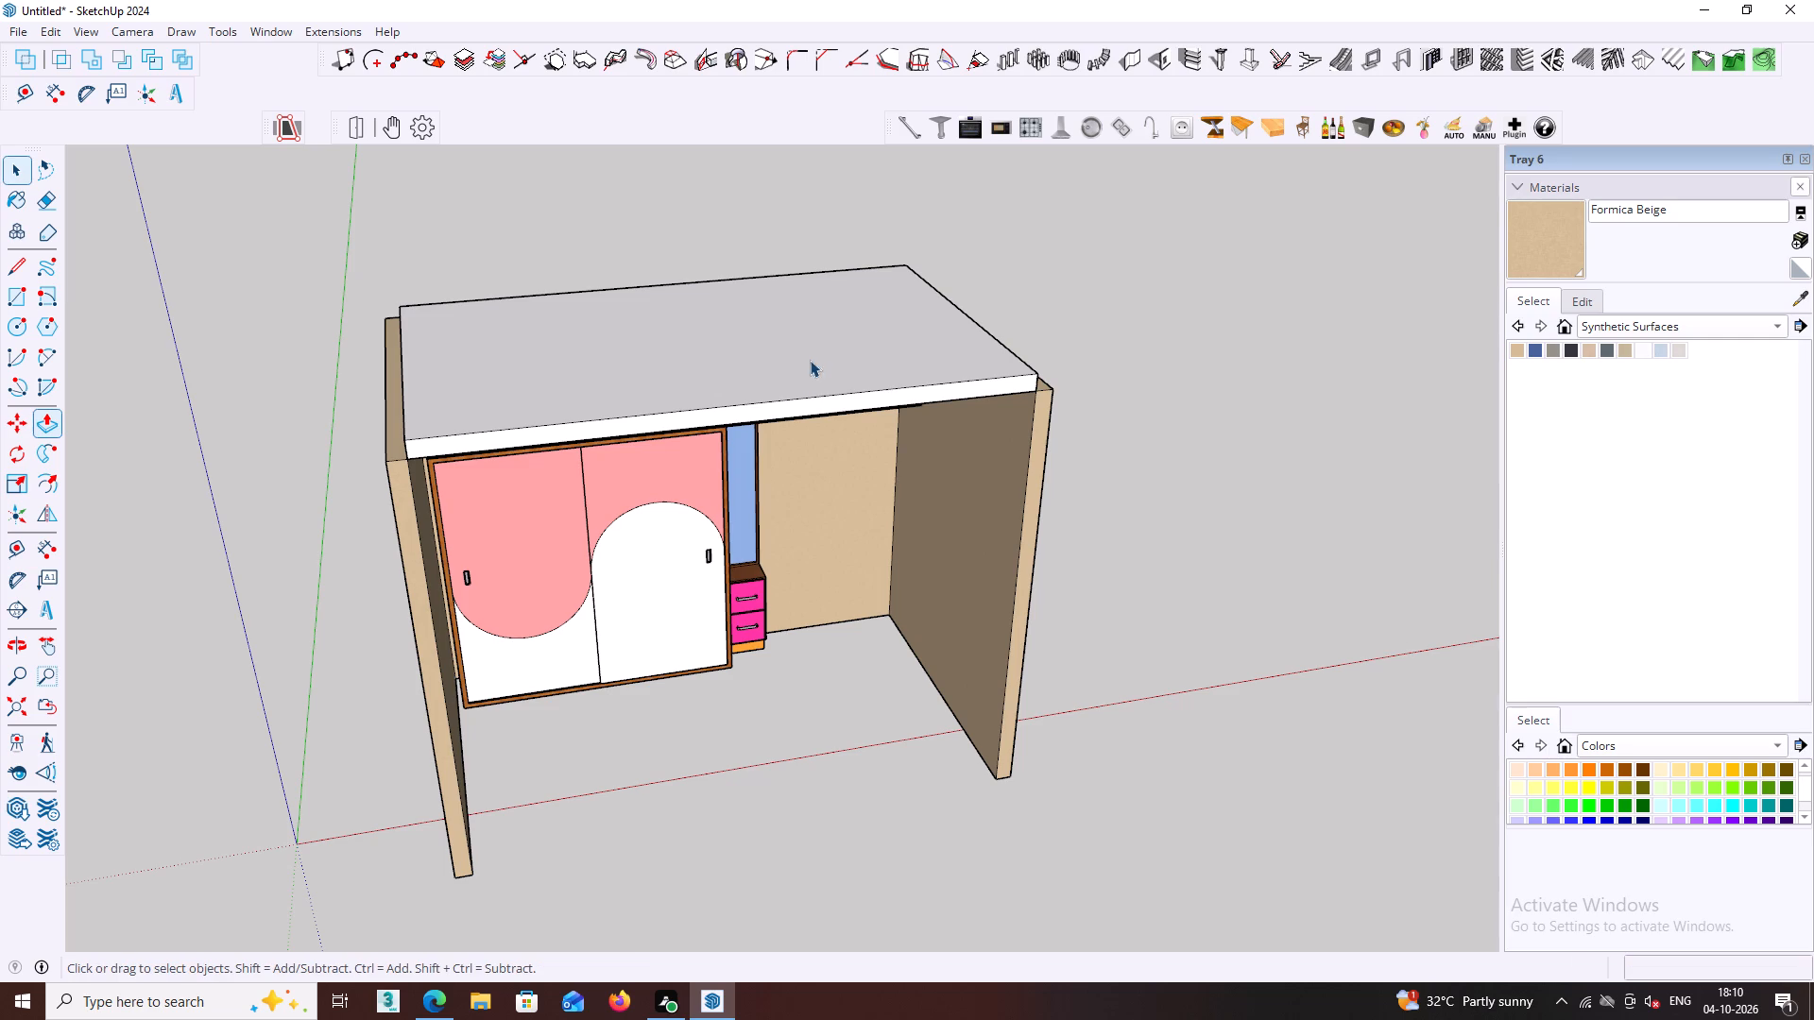
Select the ceiling slab's top, bottom and side faces with their edges, without the walls, and make them a group.
middle_drag(625, 415, 913, 381)
middle_drag(383, 409, 617, 403)
scroll(684, 460, up, 3)
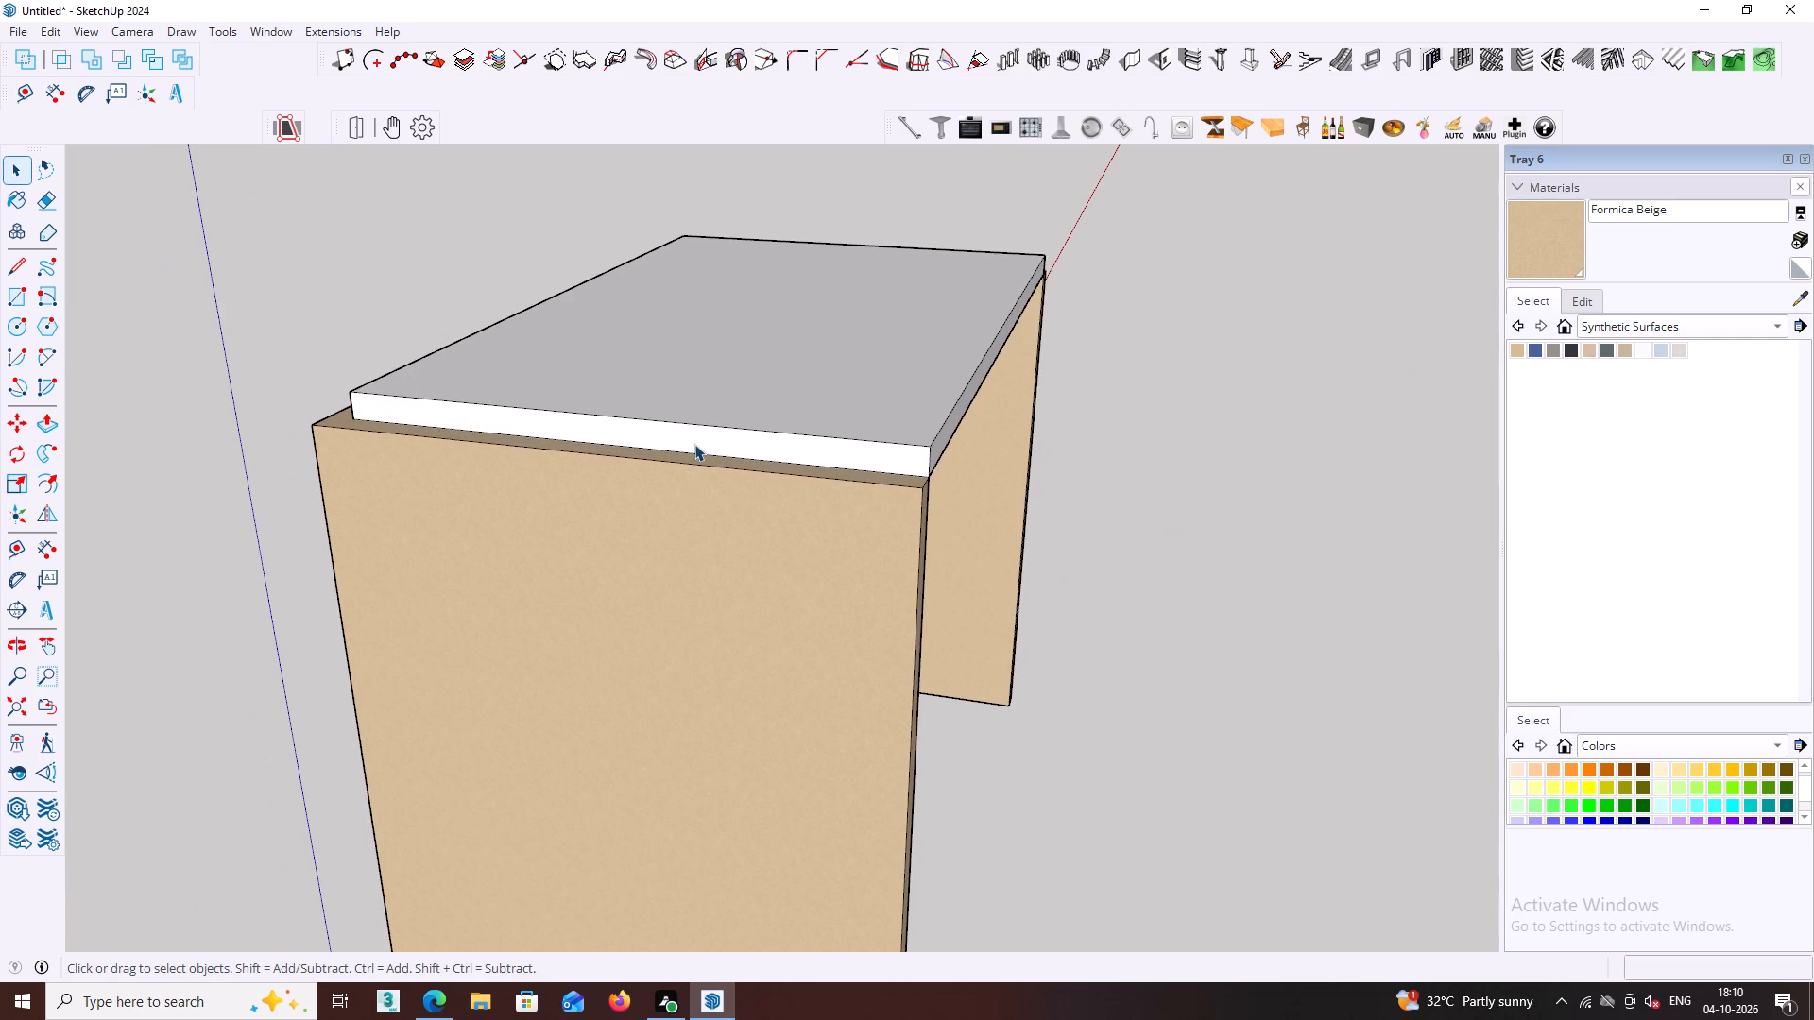
click(702, 435)
triple_click(735, 400)
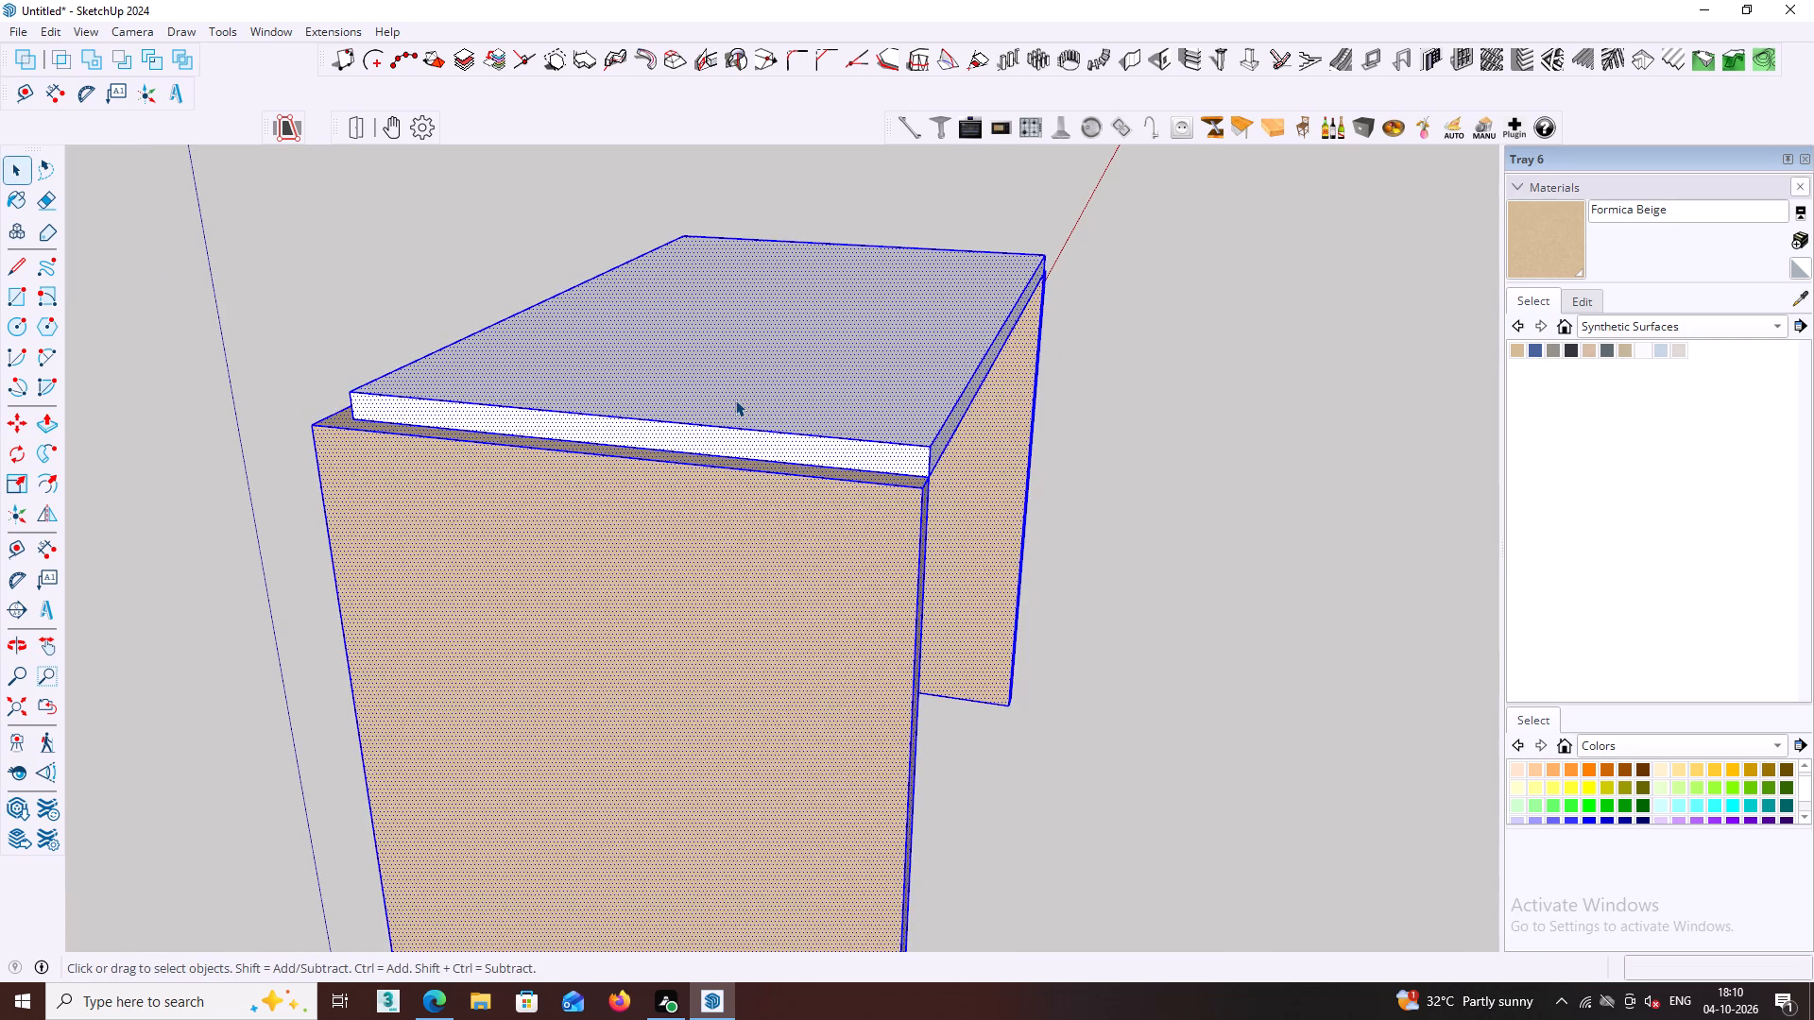
middle_drag(774, 389, 712, 382)
click(797, 389)
double_click(813, 395)
click(814, 395)
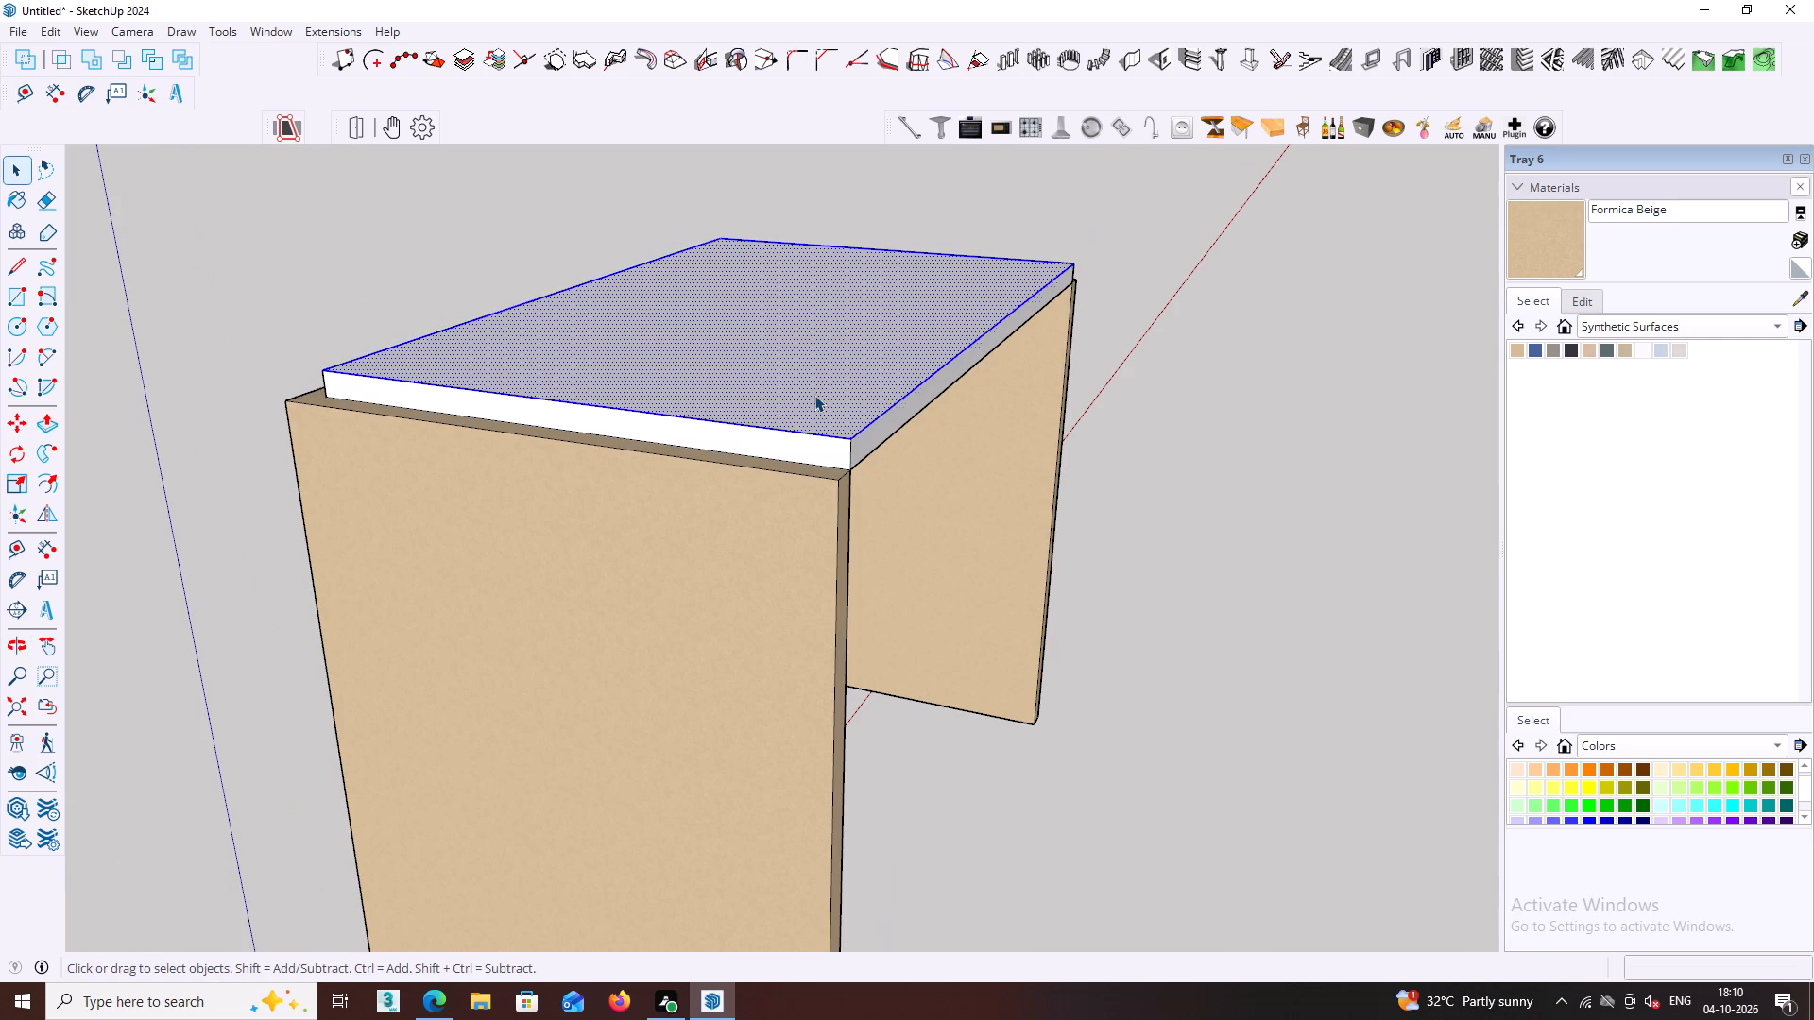
middle_drag(860, 400, 751, 394)
click(767, 386)
double_click(764, 384)
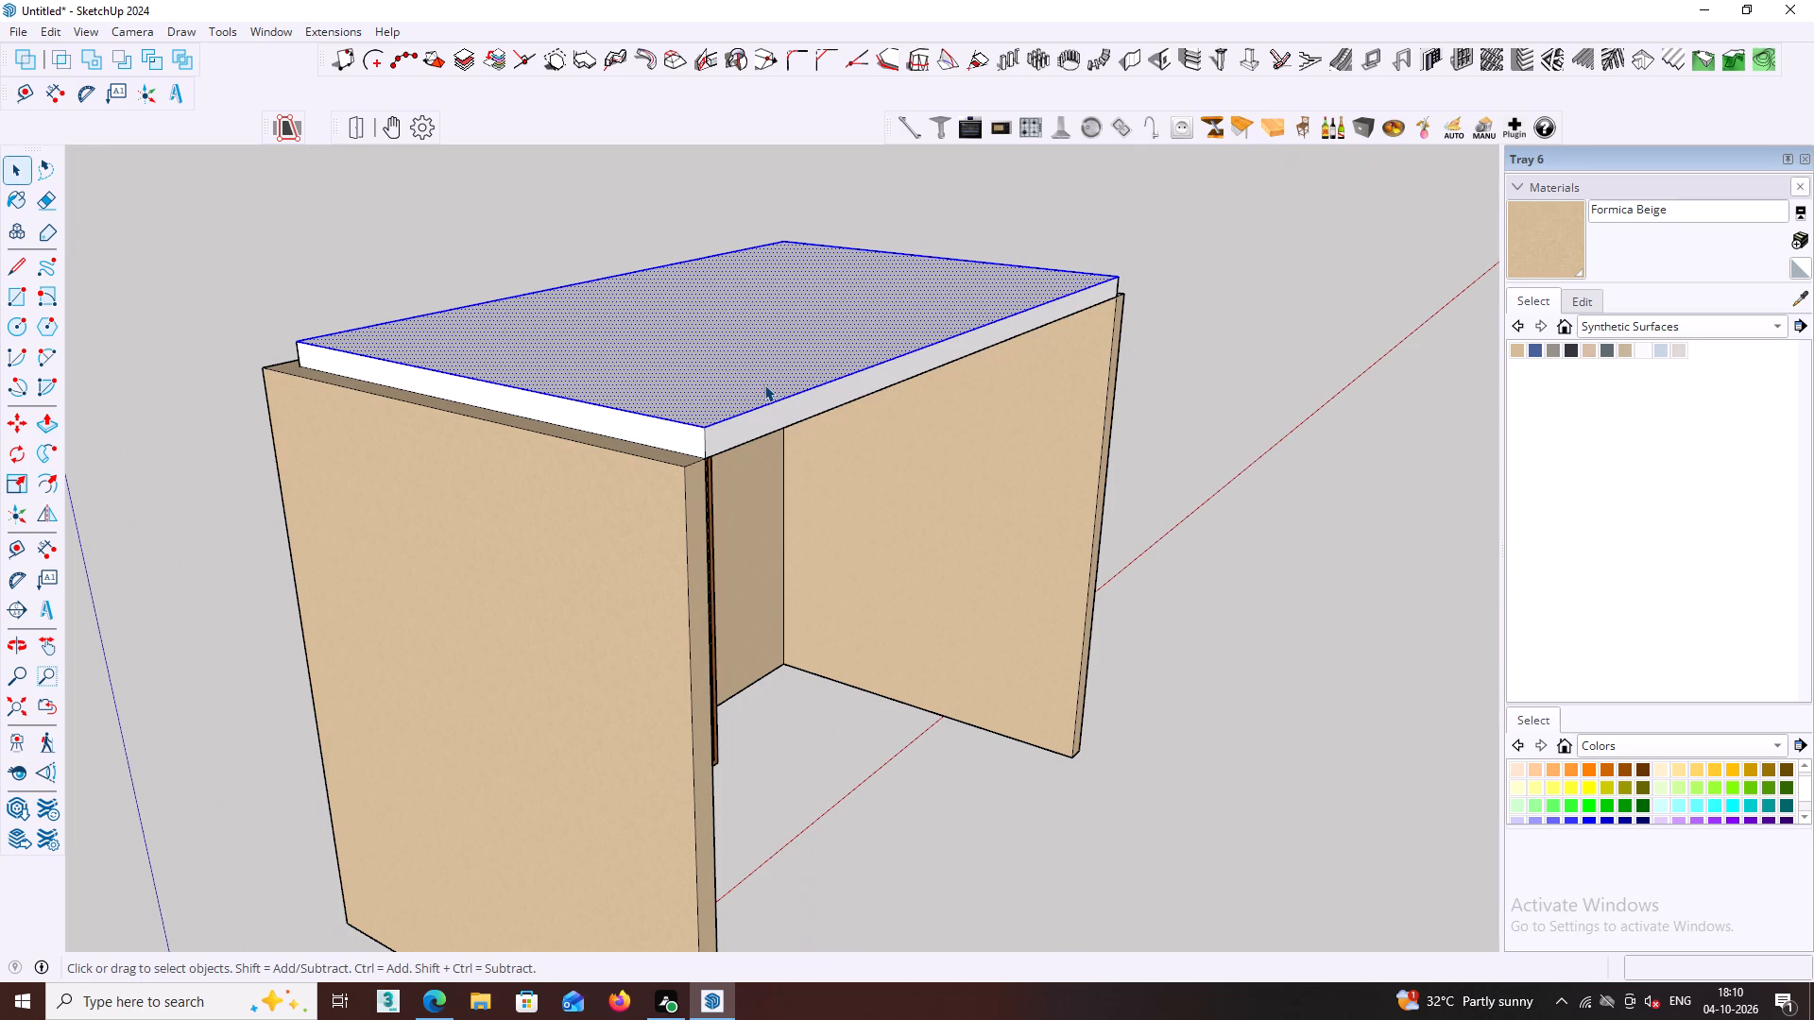
shift+double_click(767, 421)
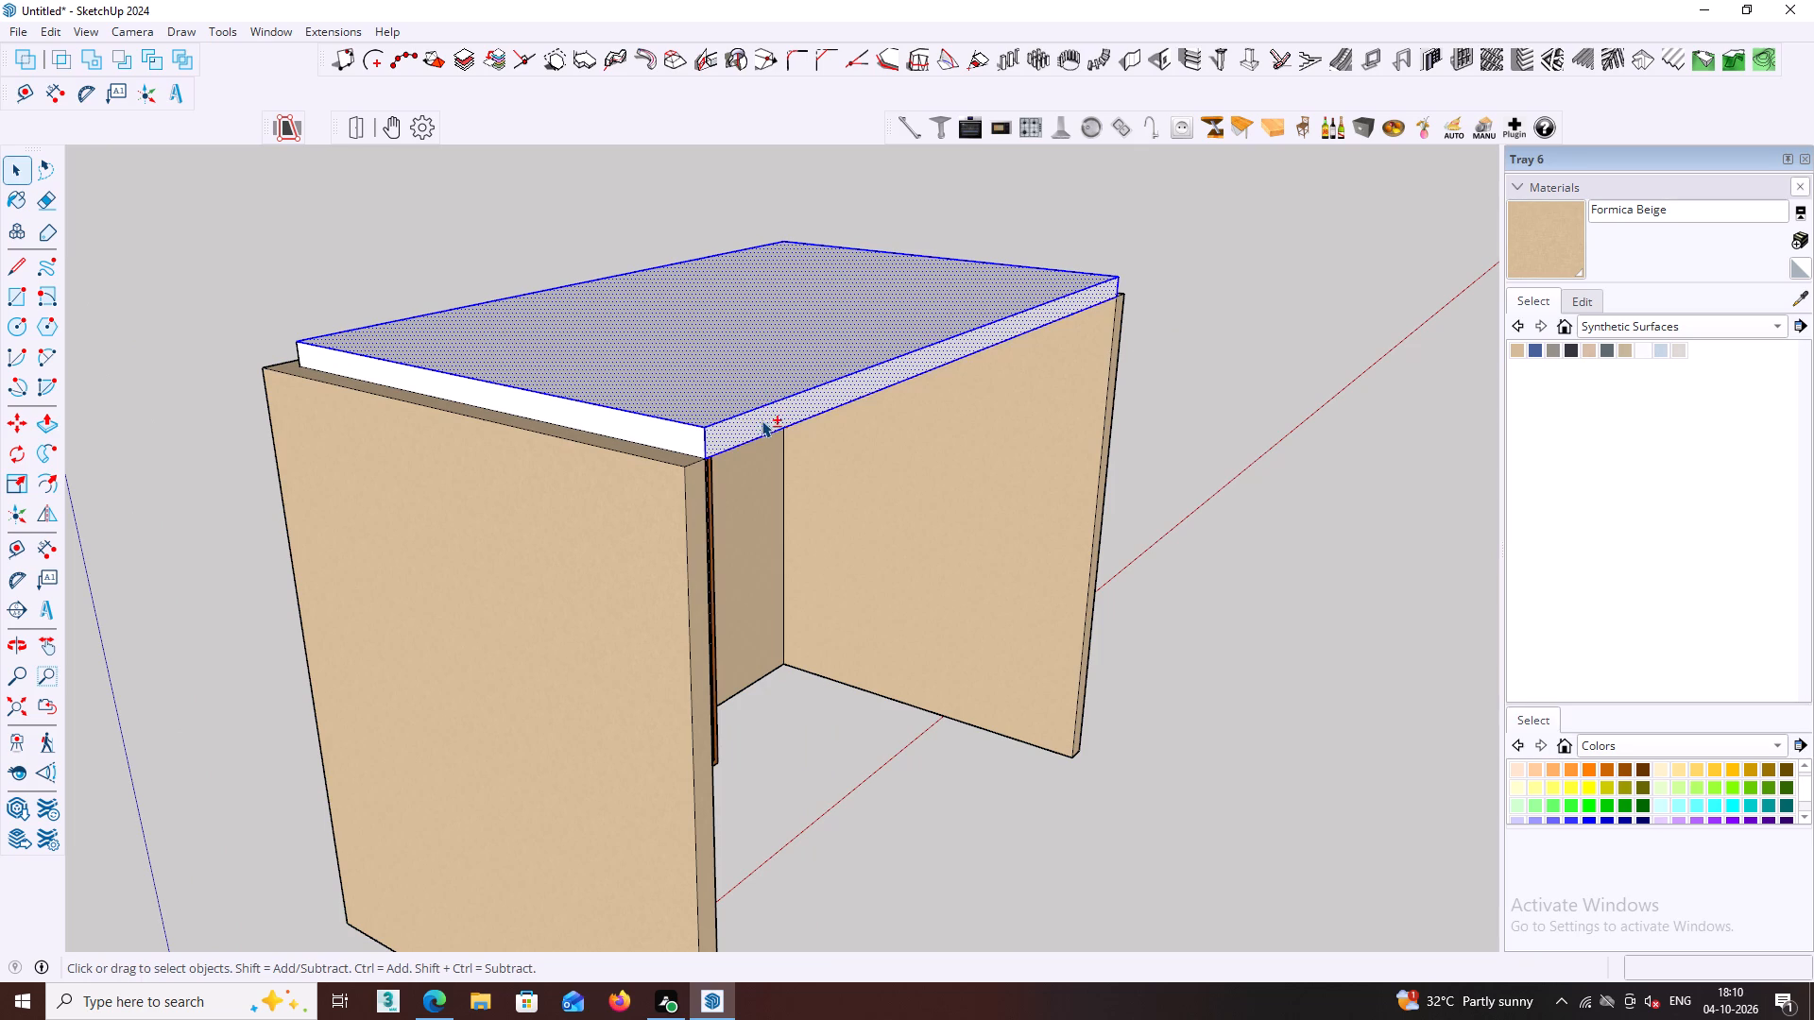
shift+middle_drag(761, 416, 779, 393)
shift+double_click(708, 404)
middle_drag(765, 397, 713, 305)
middle_drag(703, 316, 706, 225)
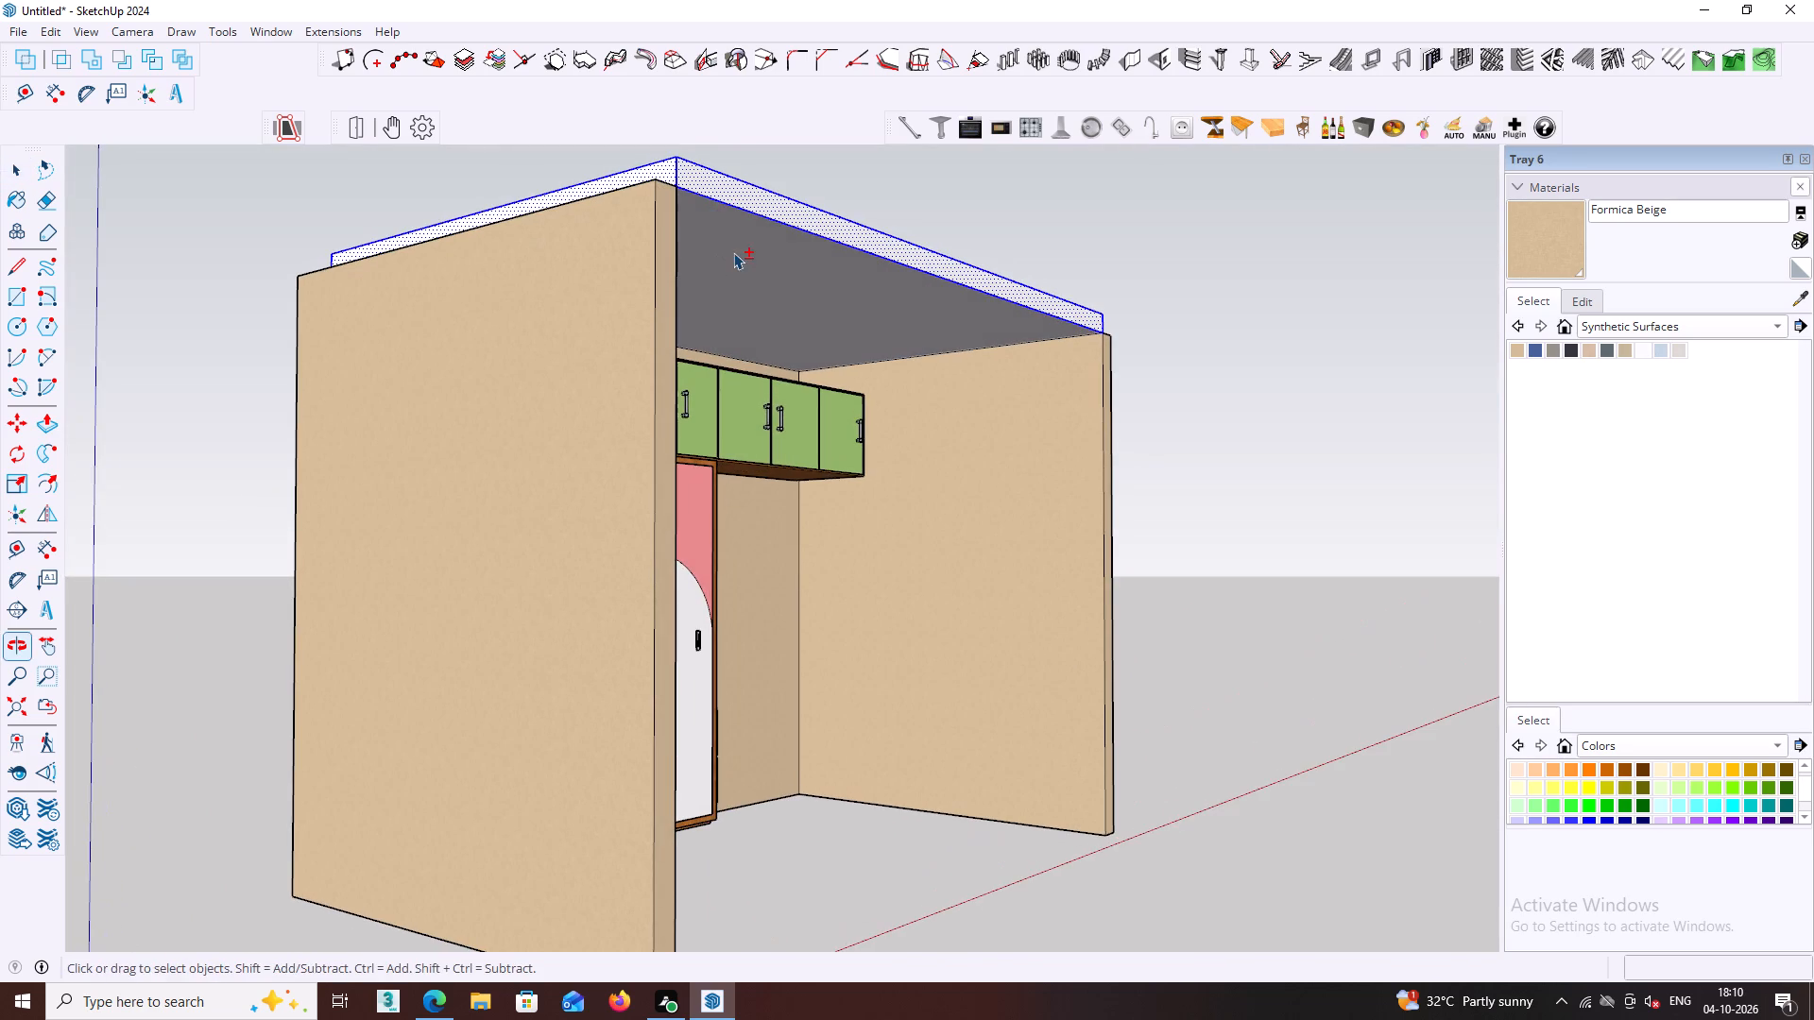
shift+double_click(734, 252)
middle_drag(760, 247, 555, 324)
middle_drag(744, 274, 470, 355)
middle_drag(1028, 348, 723, 355)
middle_drag(976, 331, 676, 360)
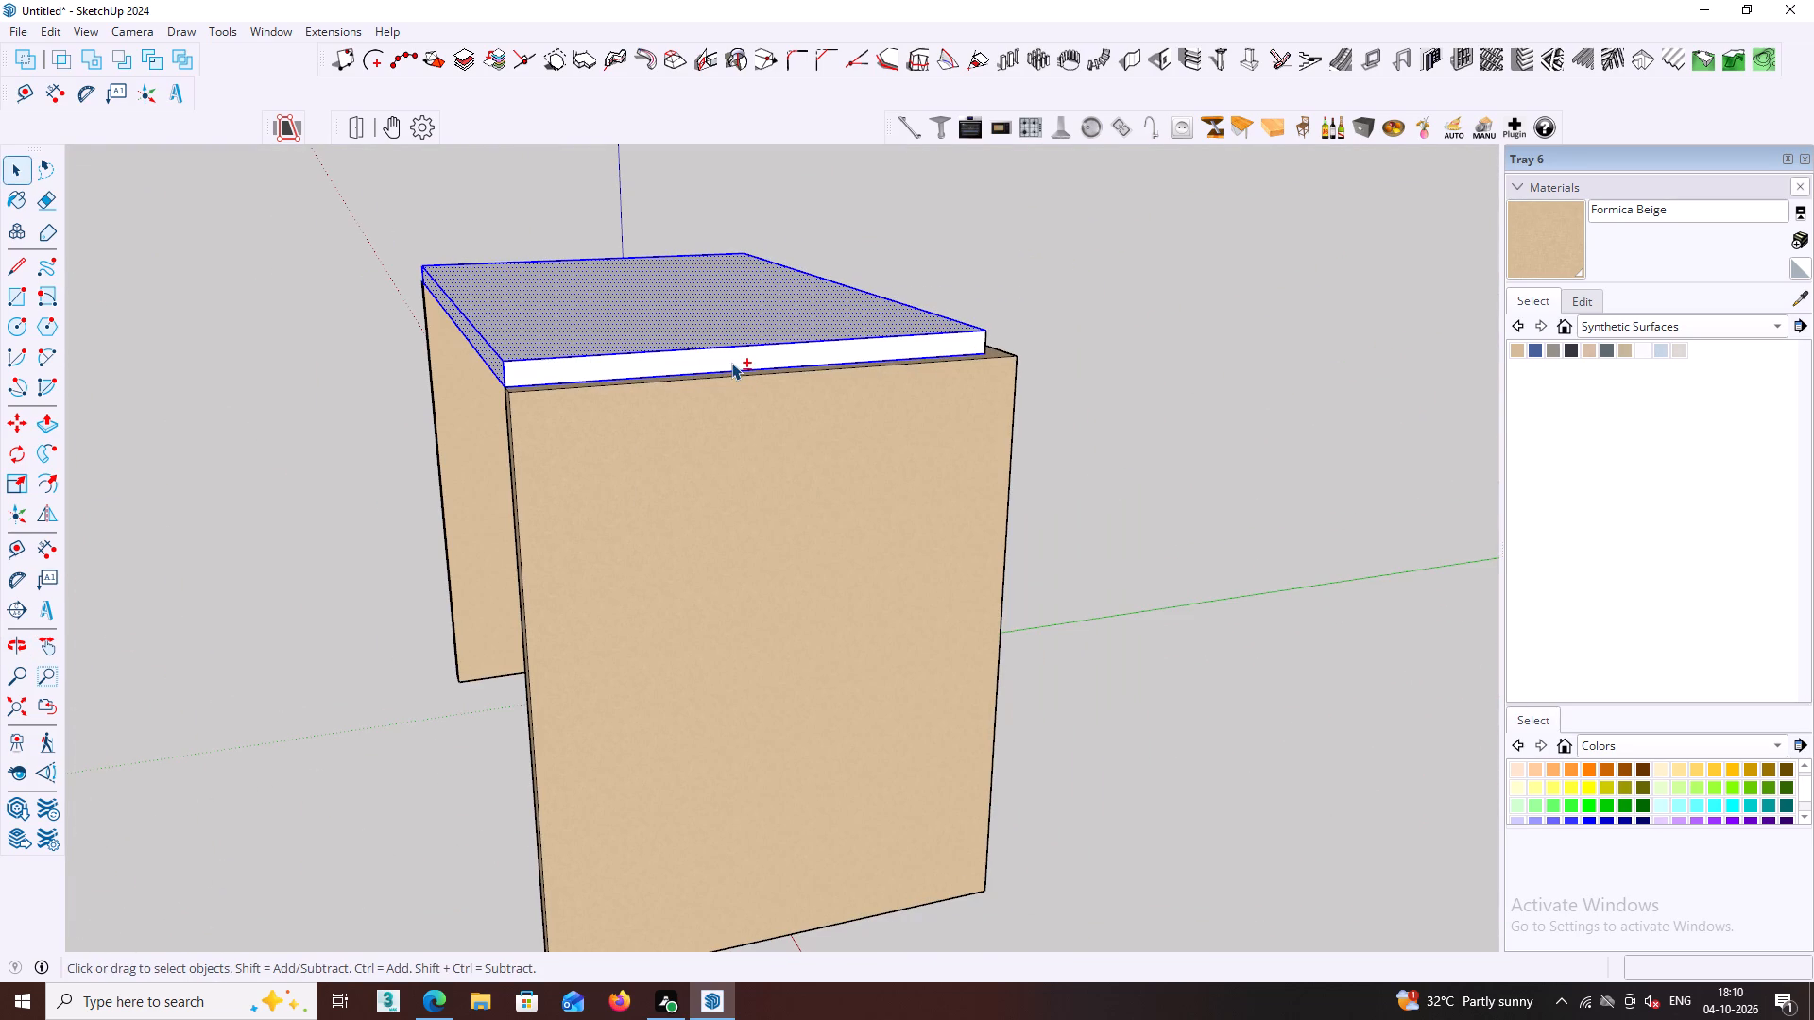
shift+click(731, 362)
middle_drag(791, 342, 323, 377)
middle_drag(730, 355, 597, 361)
shift+double_click(637, 348)
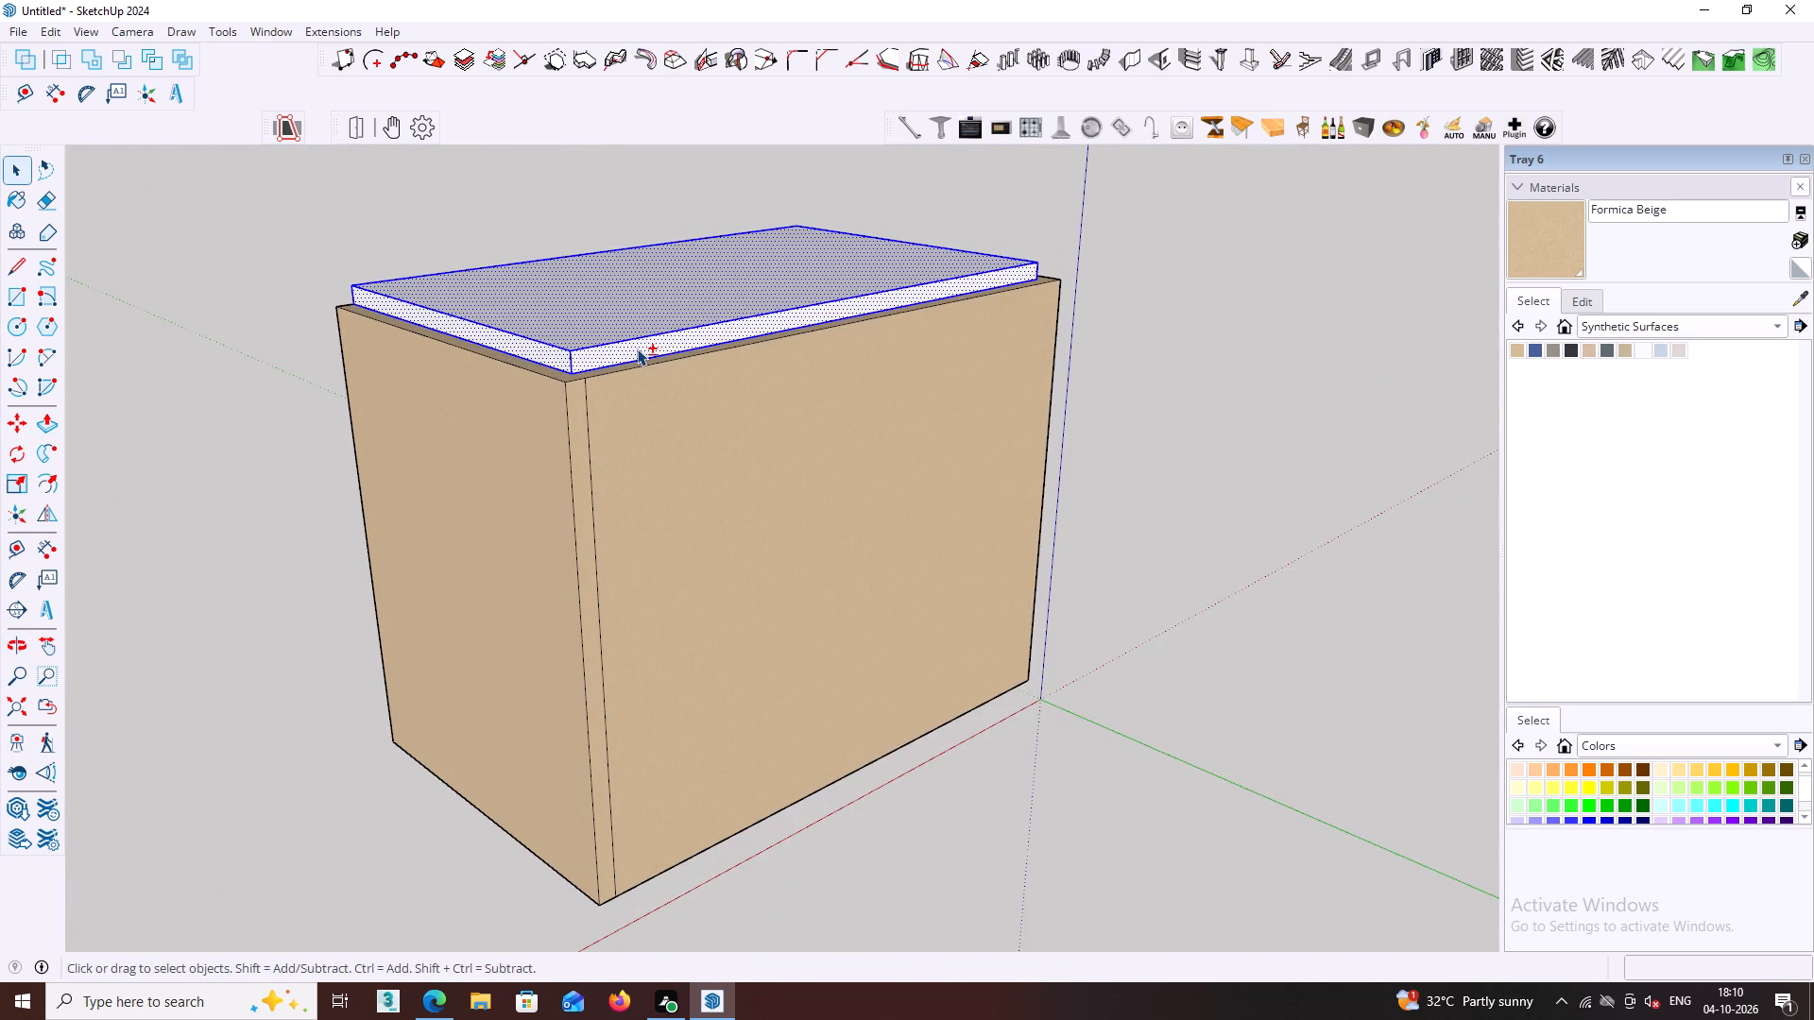
middle_drag(639, 348, 849, 339)
middle_drag(658, 352, 940, 348)
middle_drag(693, 362, 871, 353)
right_click(692, 312)
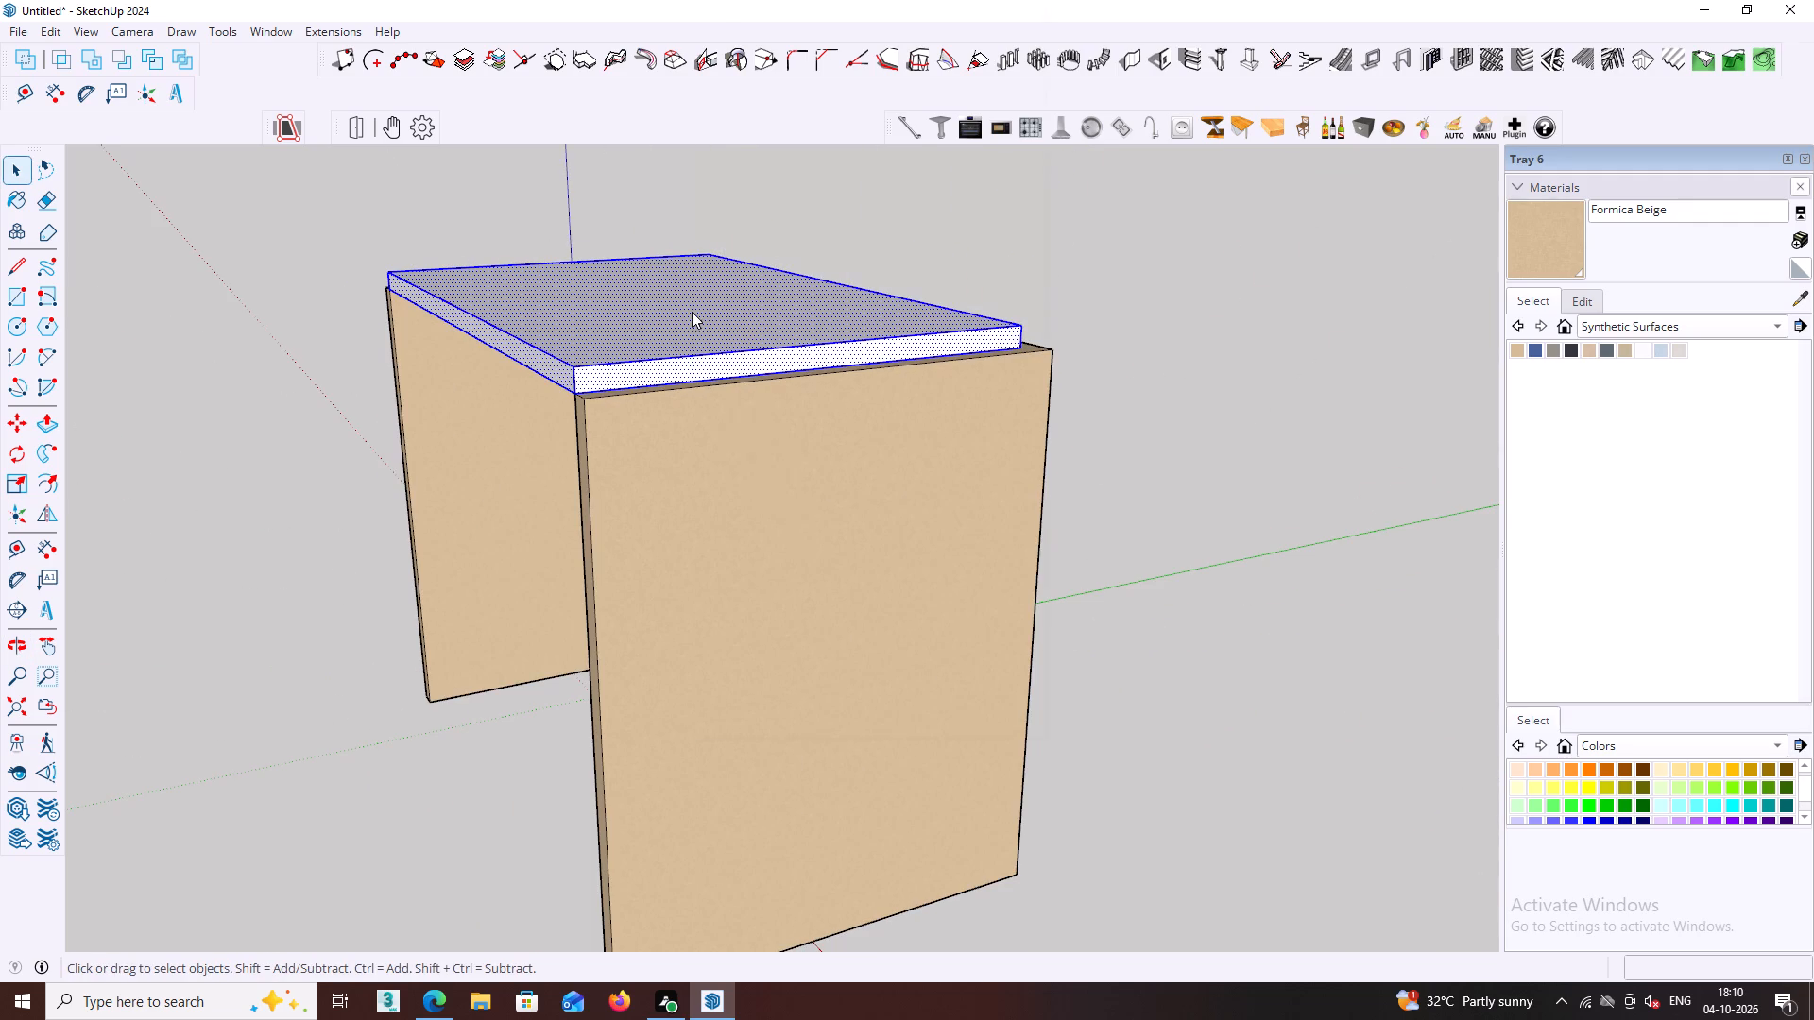
click(793, 187)
click(1039, 324)
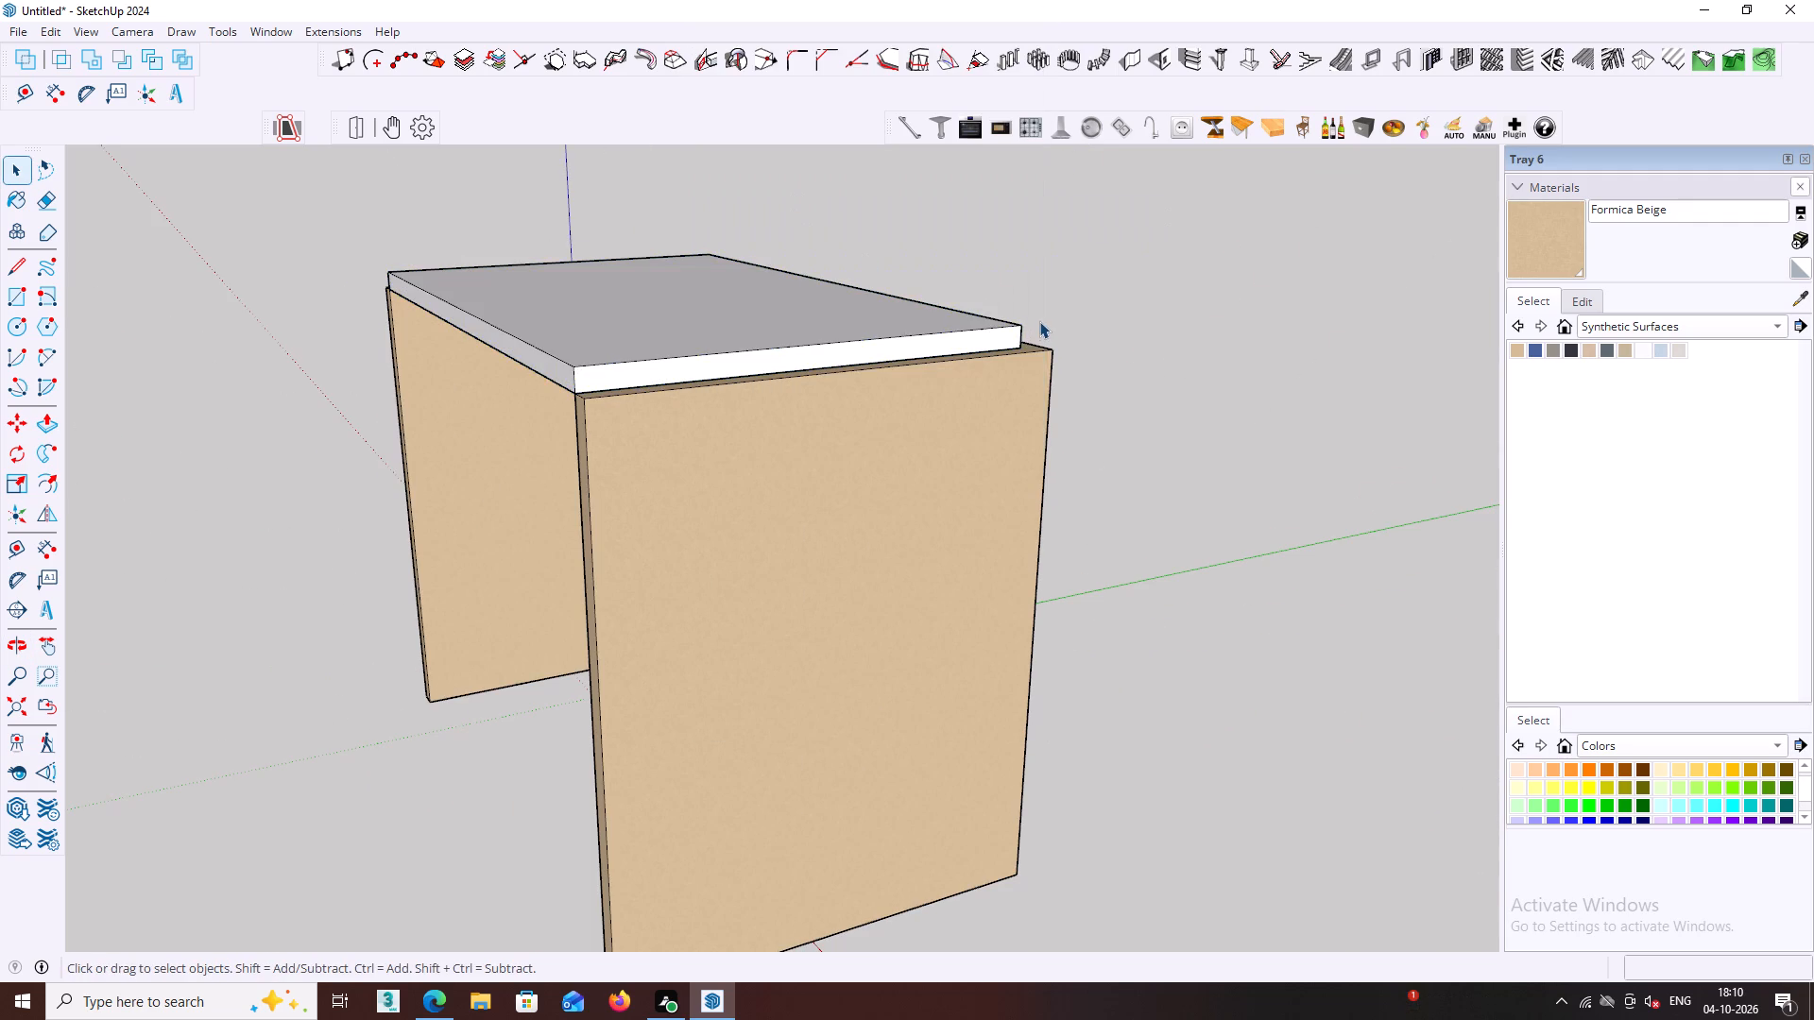
Open the ceiling slab group and Push/Pull its drawer-side end face out 4 1/2" to the wall's outer edge.
middle_drag(951, 326, 1172, 348)
scroll(931, 393, up, 2)
click(909, 394)
middle_drag(909, 394, 819, 404)
double_click(819, 404)
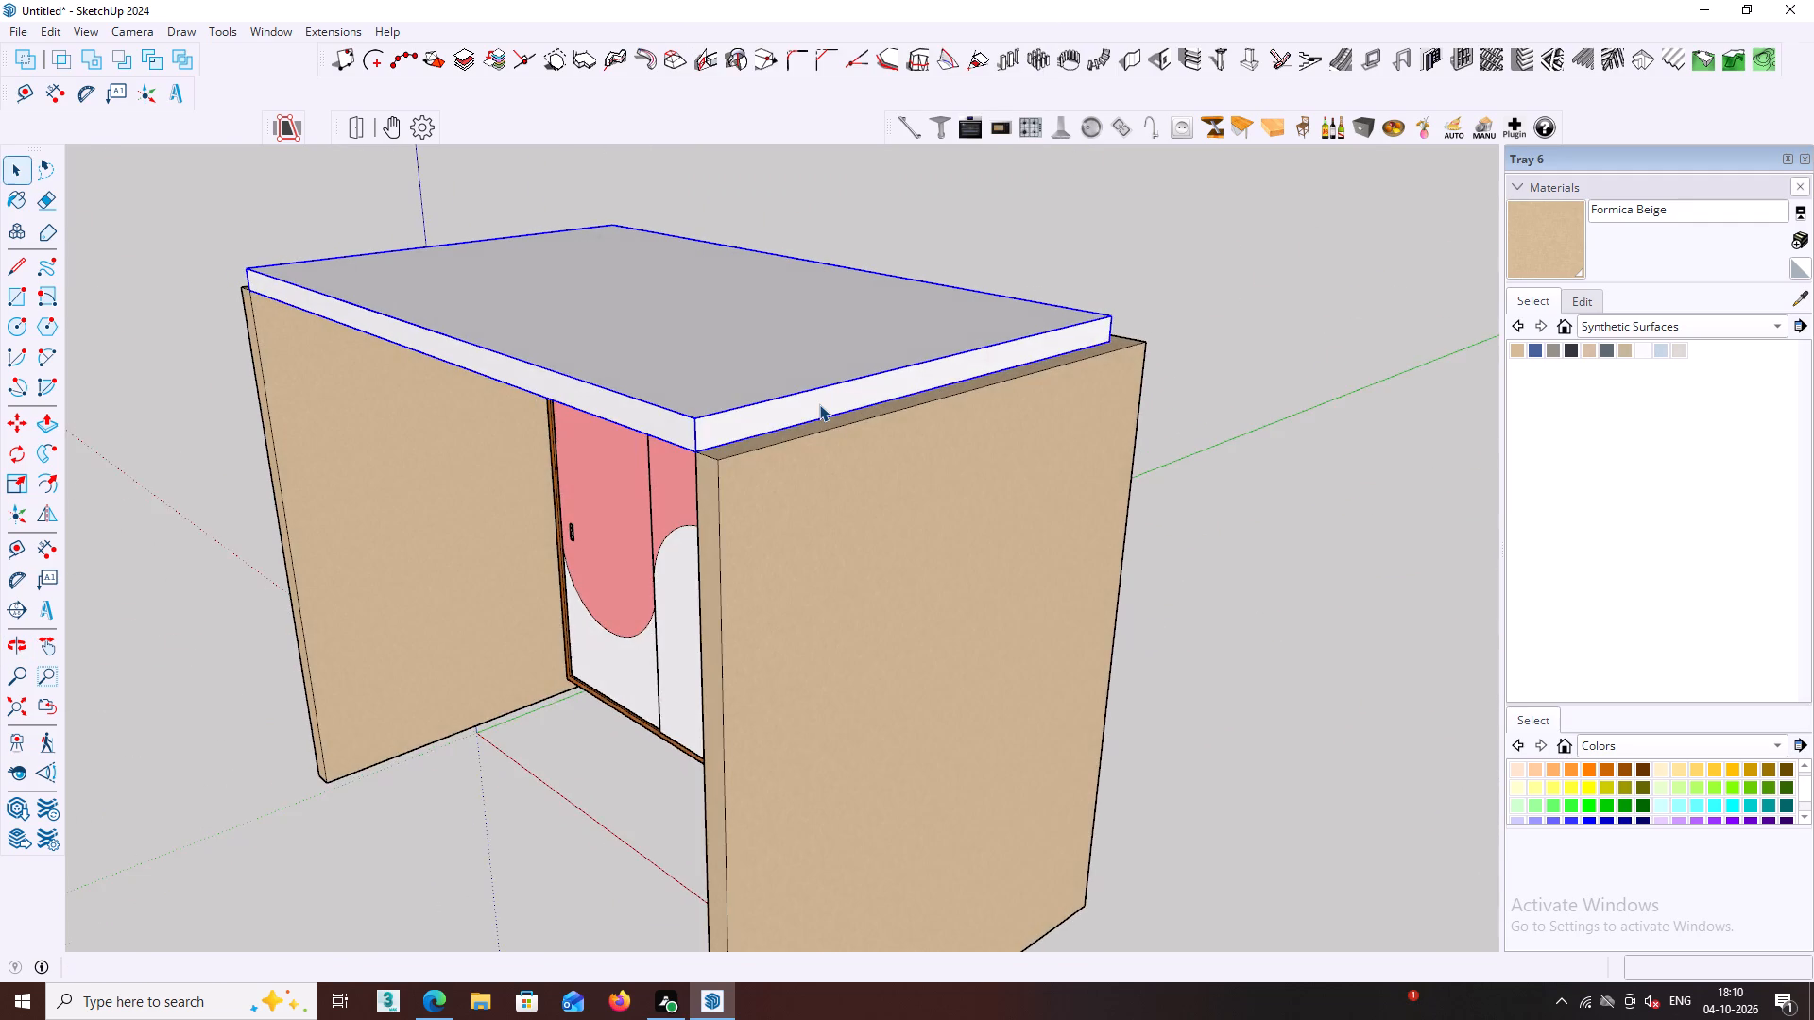
click(819, 404)
click(822, 410)
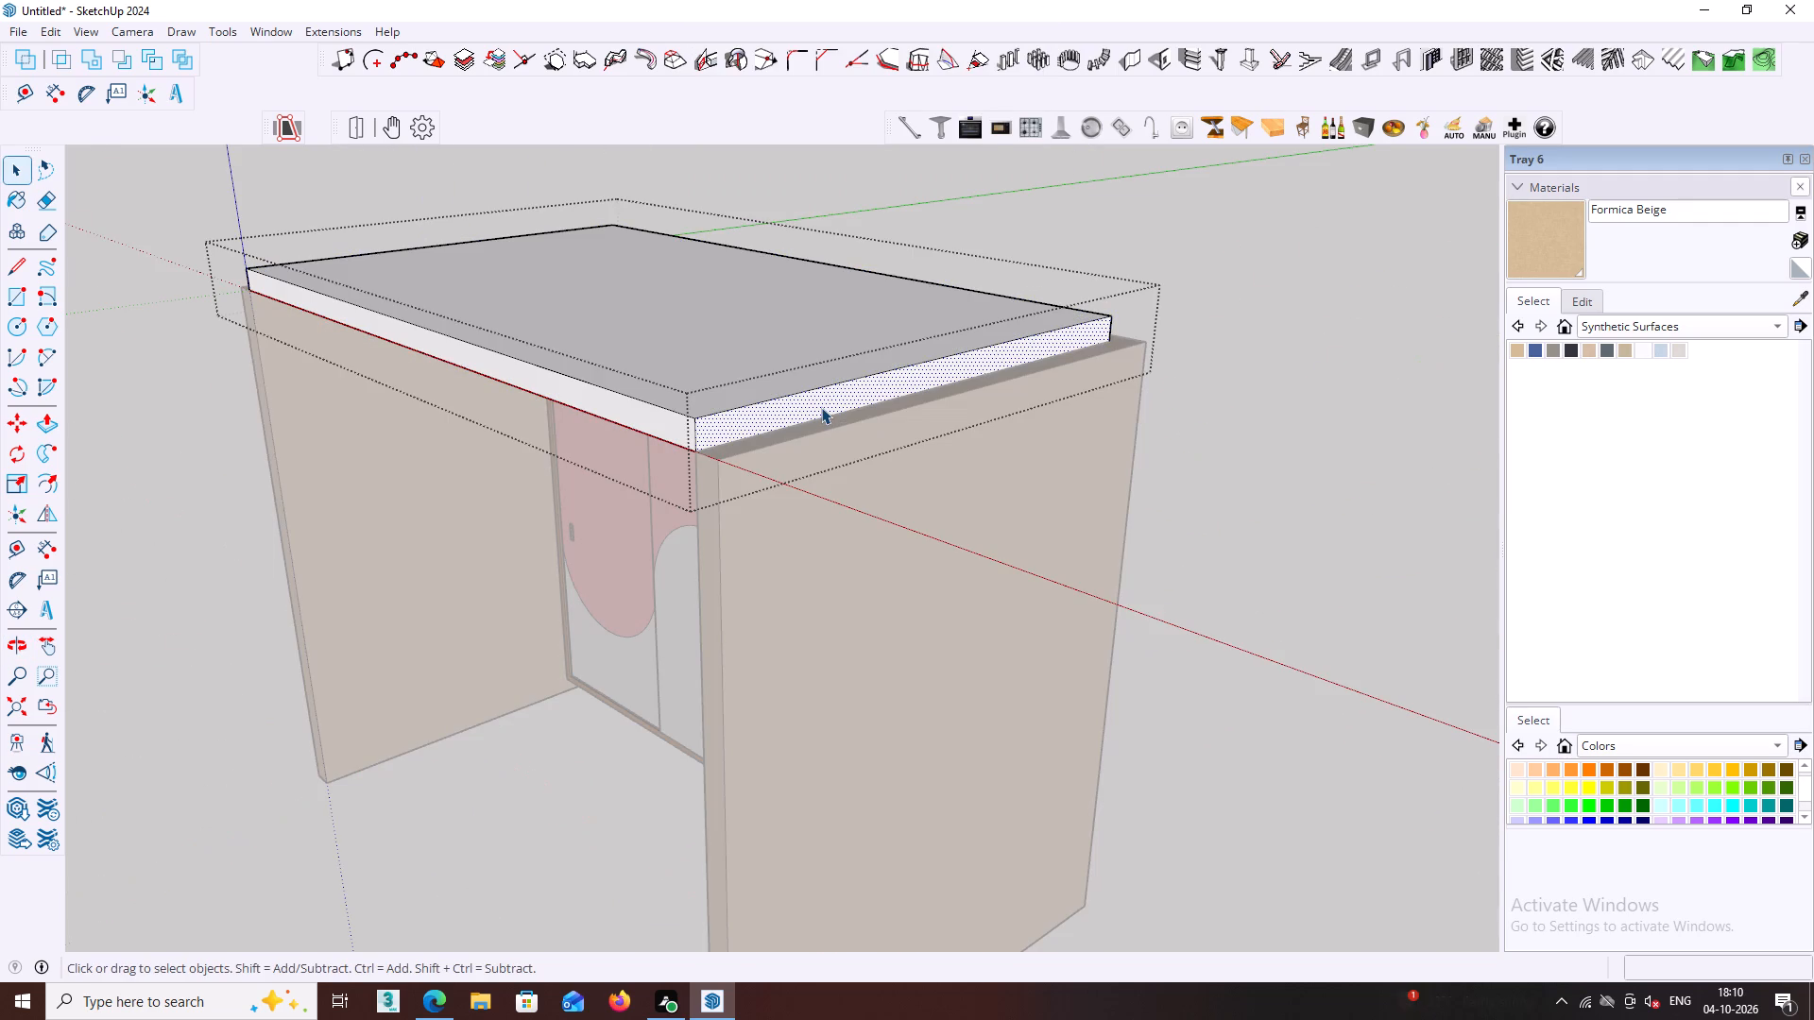
key(p)
click(821, 407)
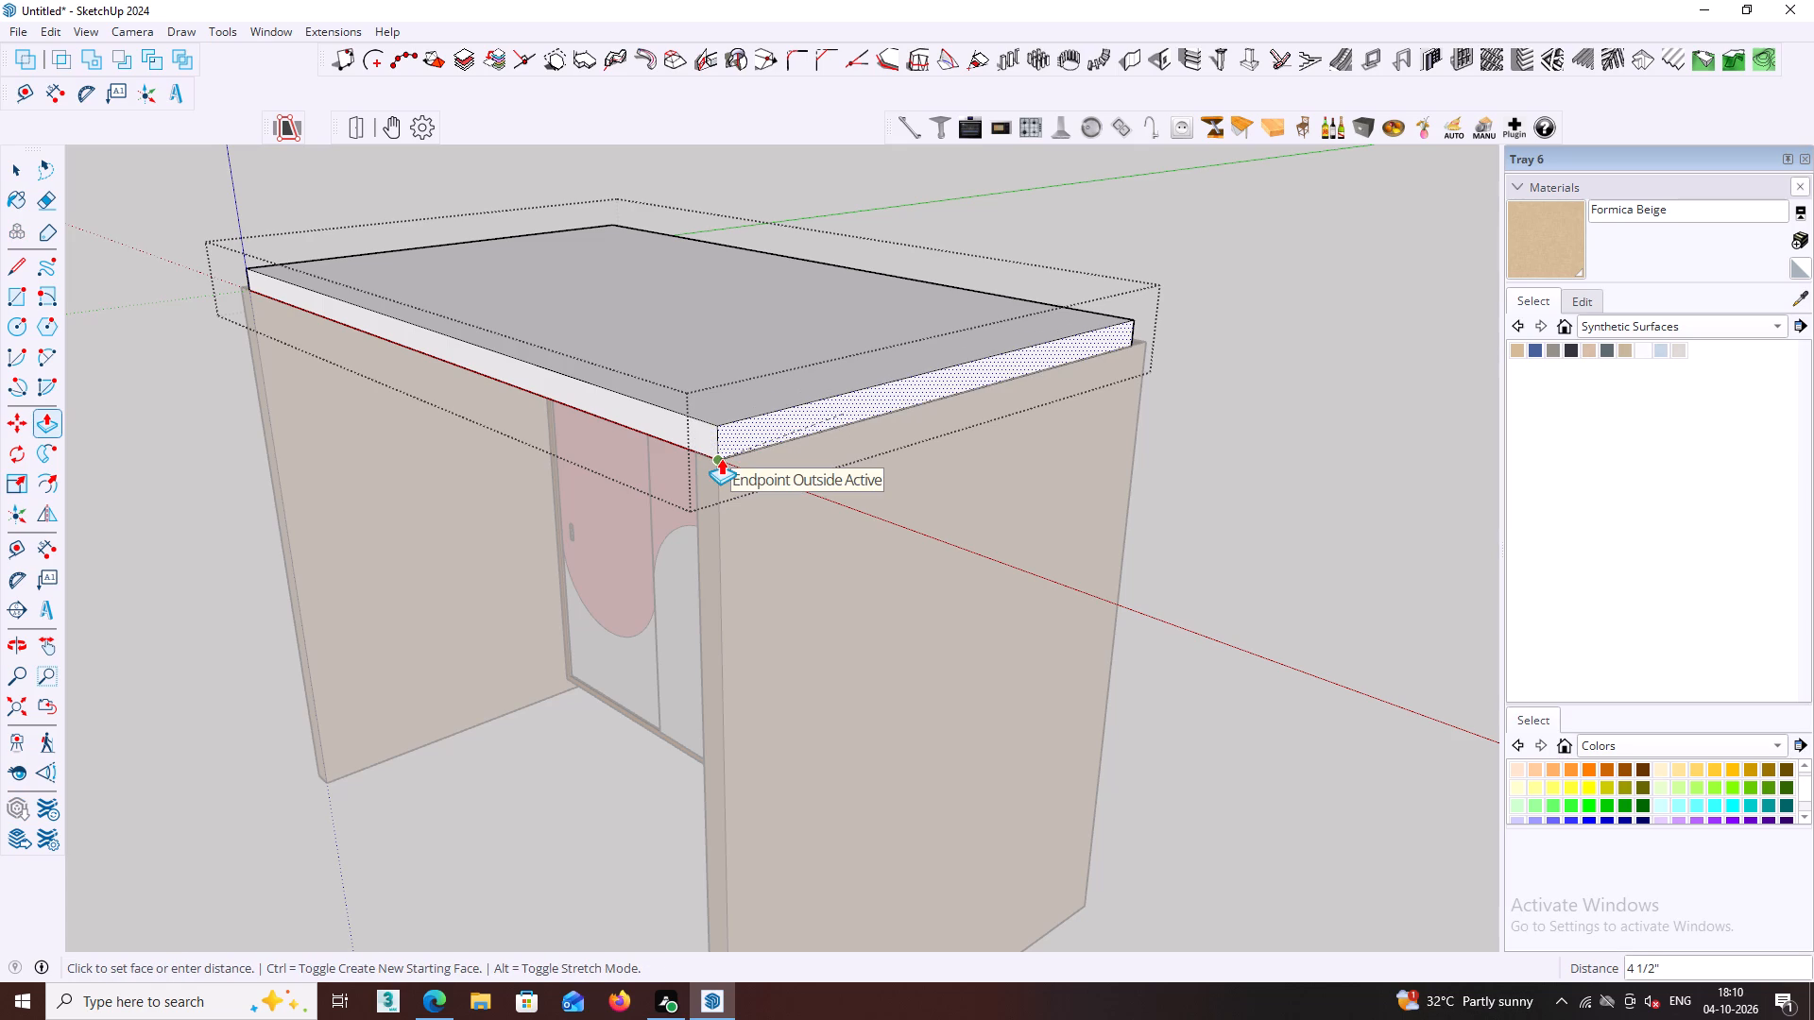
click(721, 458)
middle_drag(724, 457, 810, 478)
scroll(730, 458, down, 1)
key(space)
click(1259, 528)
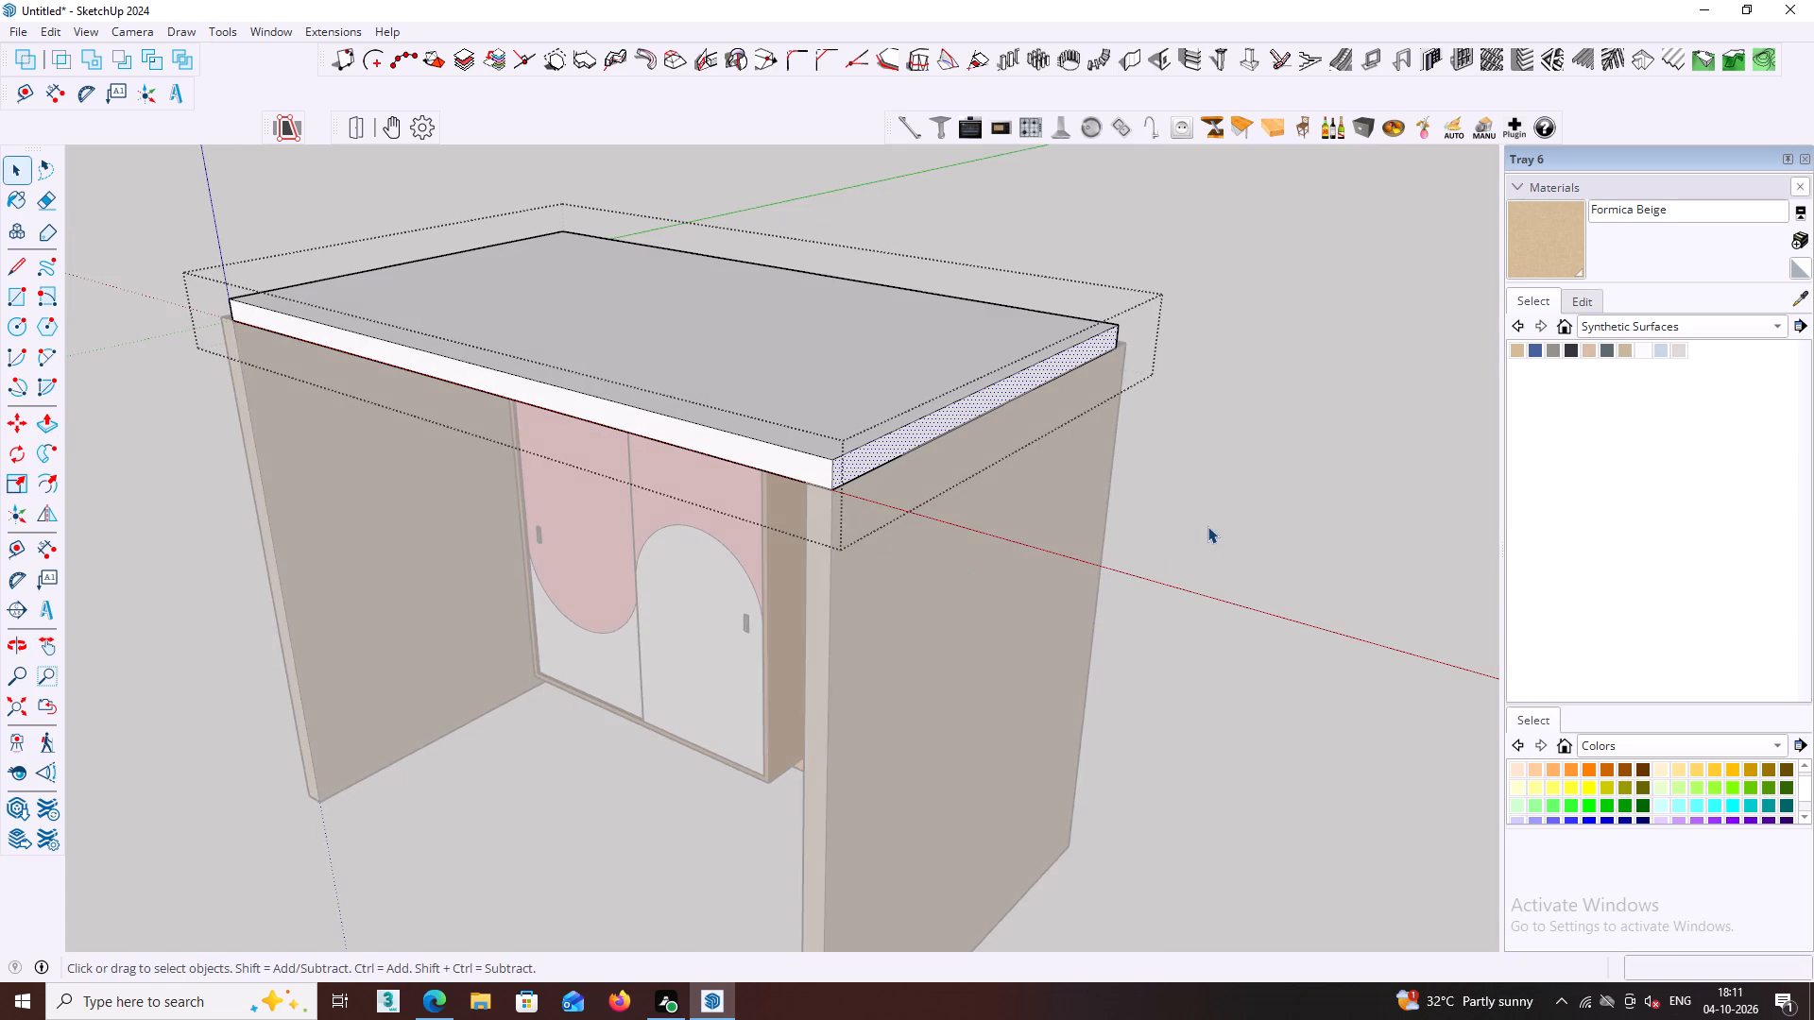
Push/Pull the ceiling slab's wardrobe-side end face out to the side wall's outer edge and close the group.
middle_click(1189, 510)
scroll(1189, 510, down, 2)
middle_drag(718, 466, 933, 489)
middle_drag(299, 475, 779, 469)
middle_click(842, 424)
scroll(735, 453, up, 7)
click(710, 460)
click(709, 460)
click(709, 462)
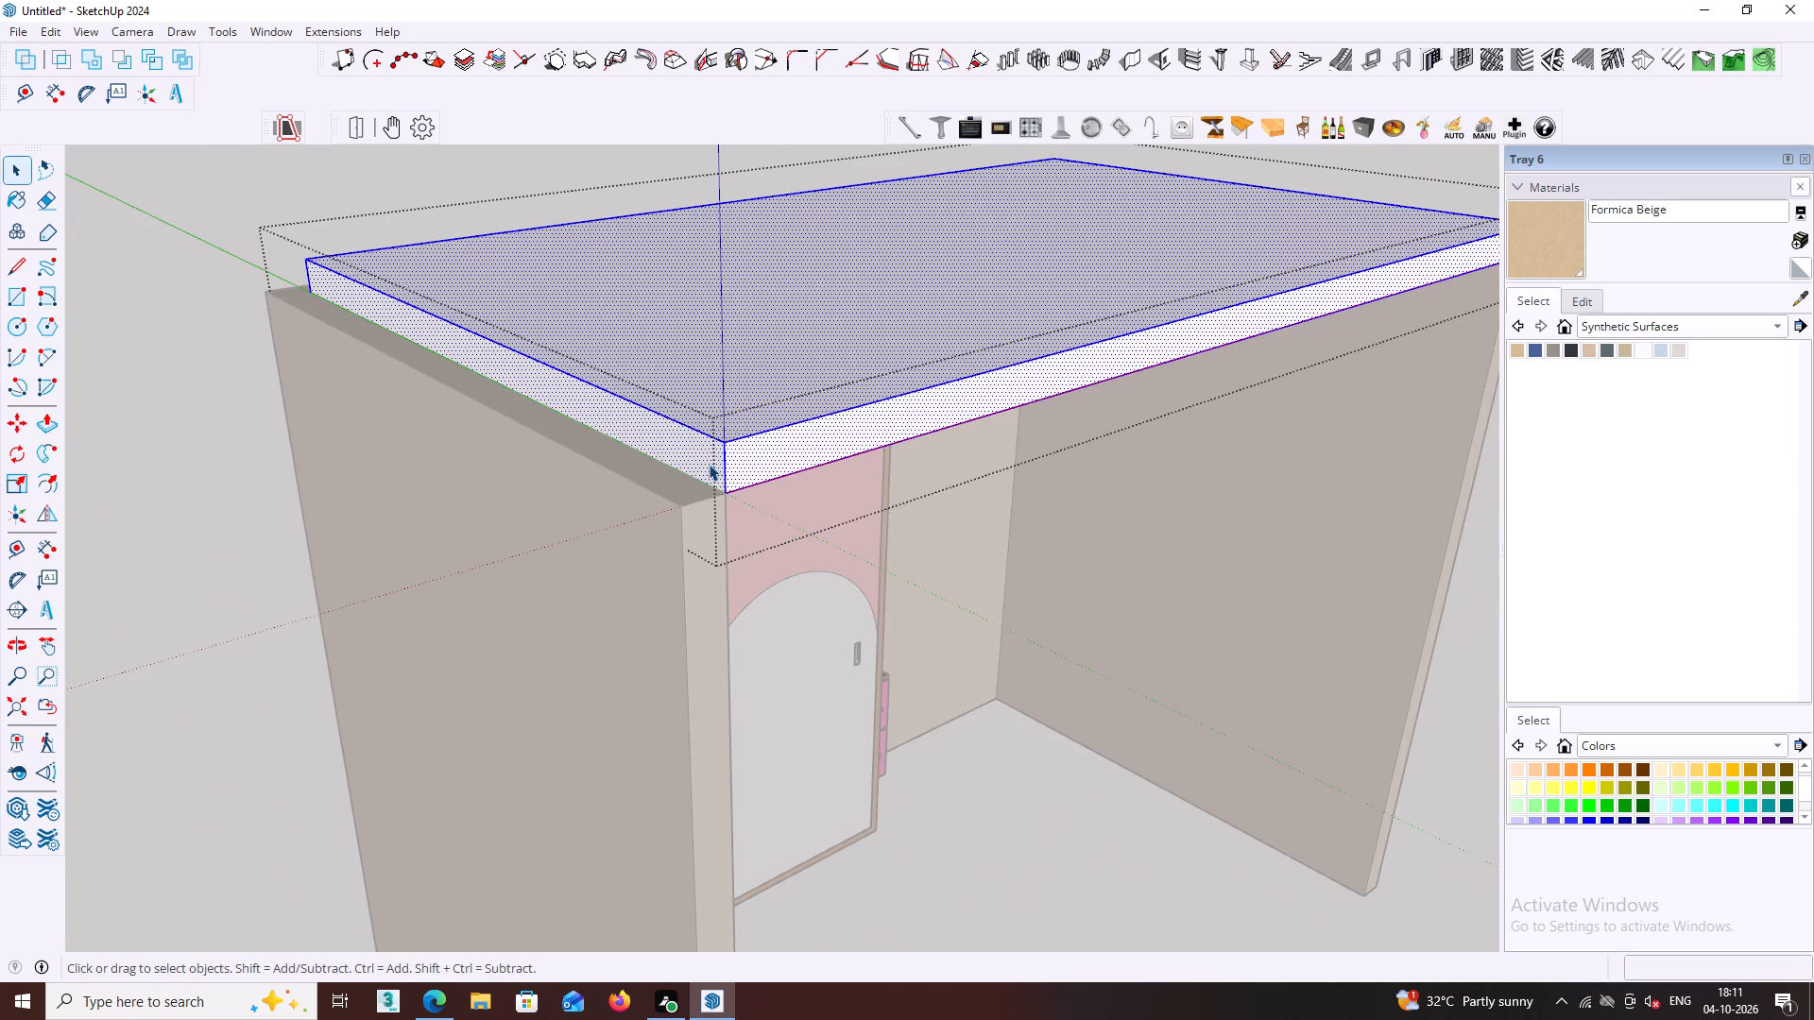
click(709, 464)
key(p)
click(709, 464)
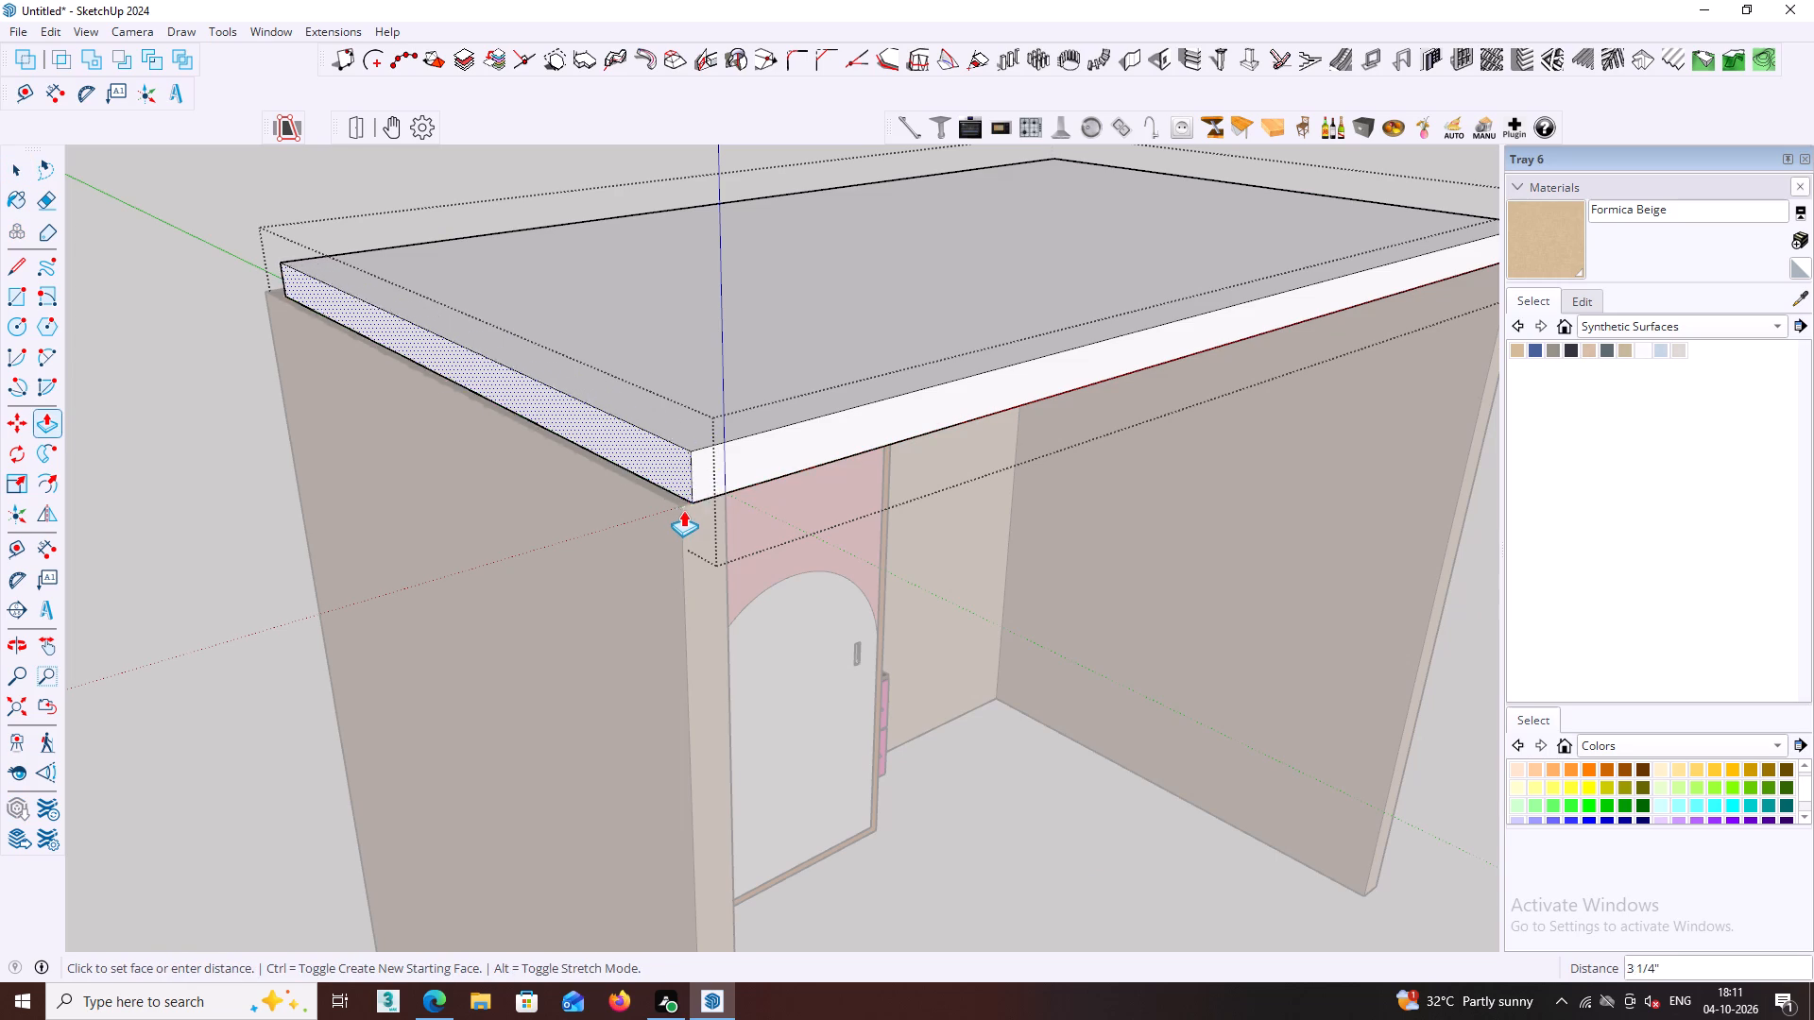
click(680, 512)
key(space)
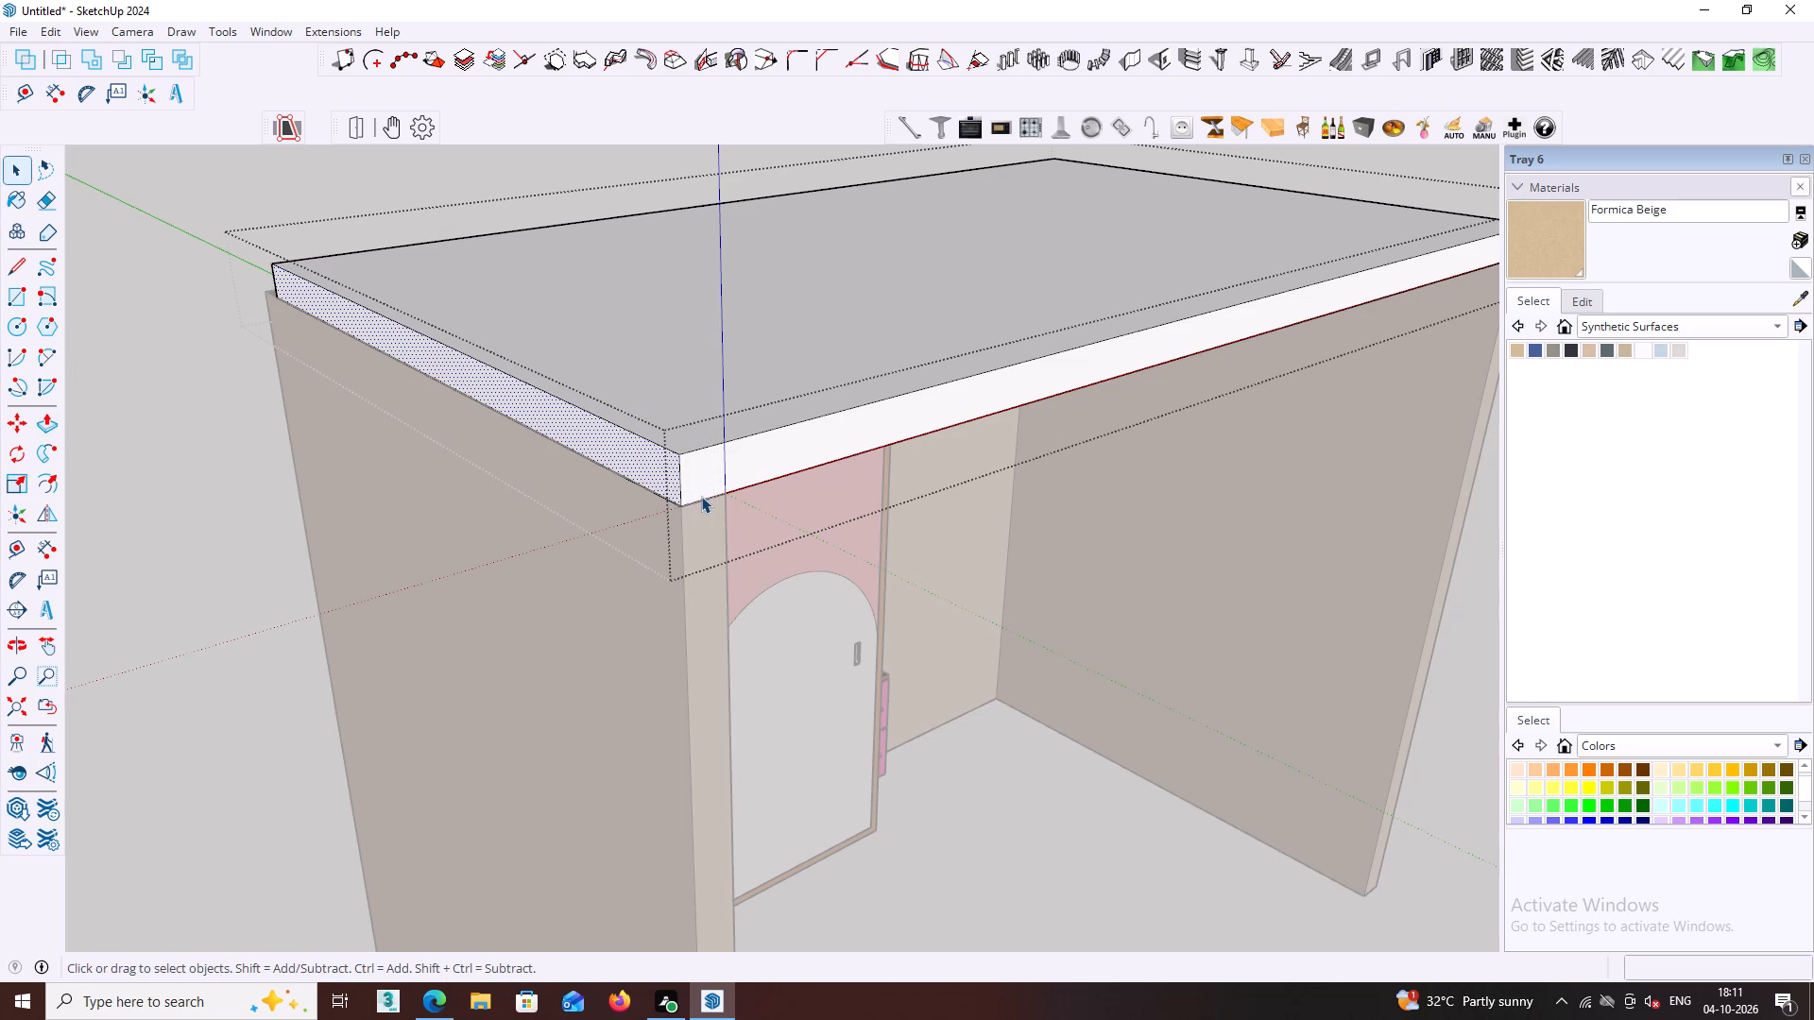
scroll(704, 468, down, 9)
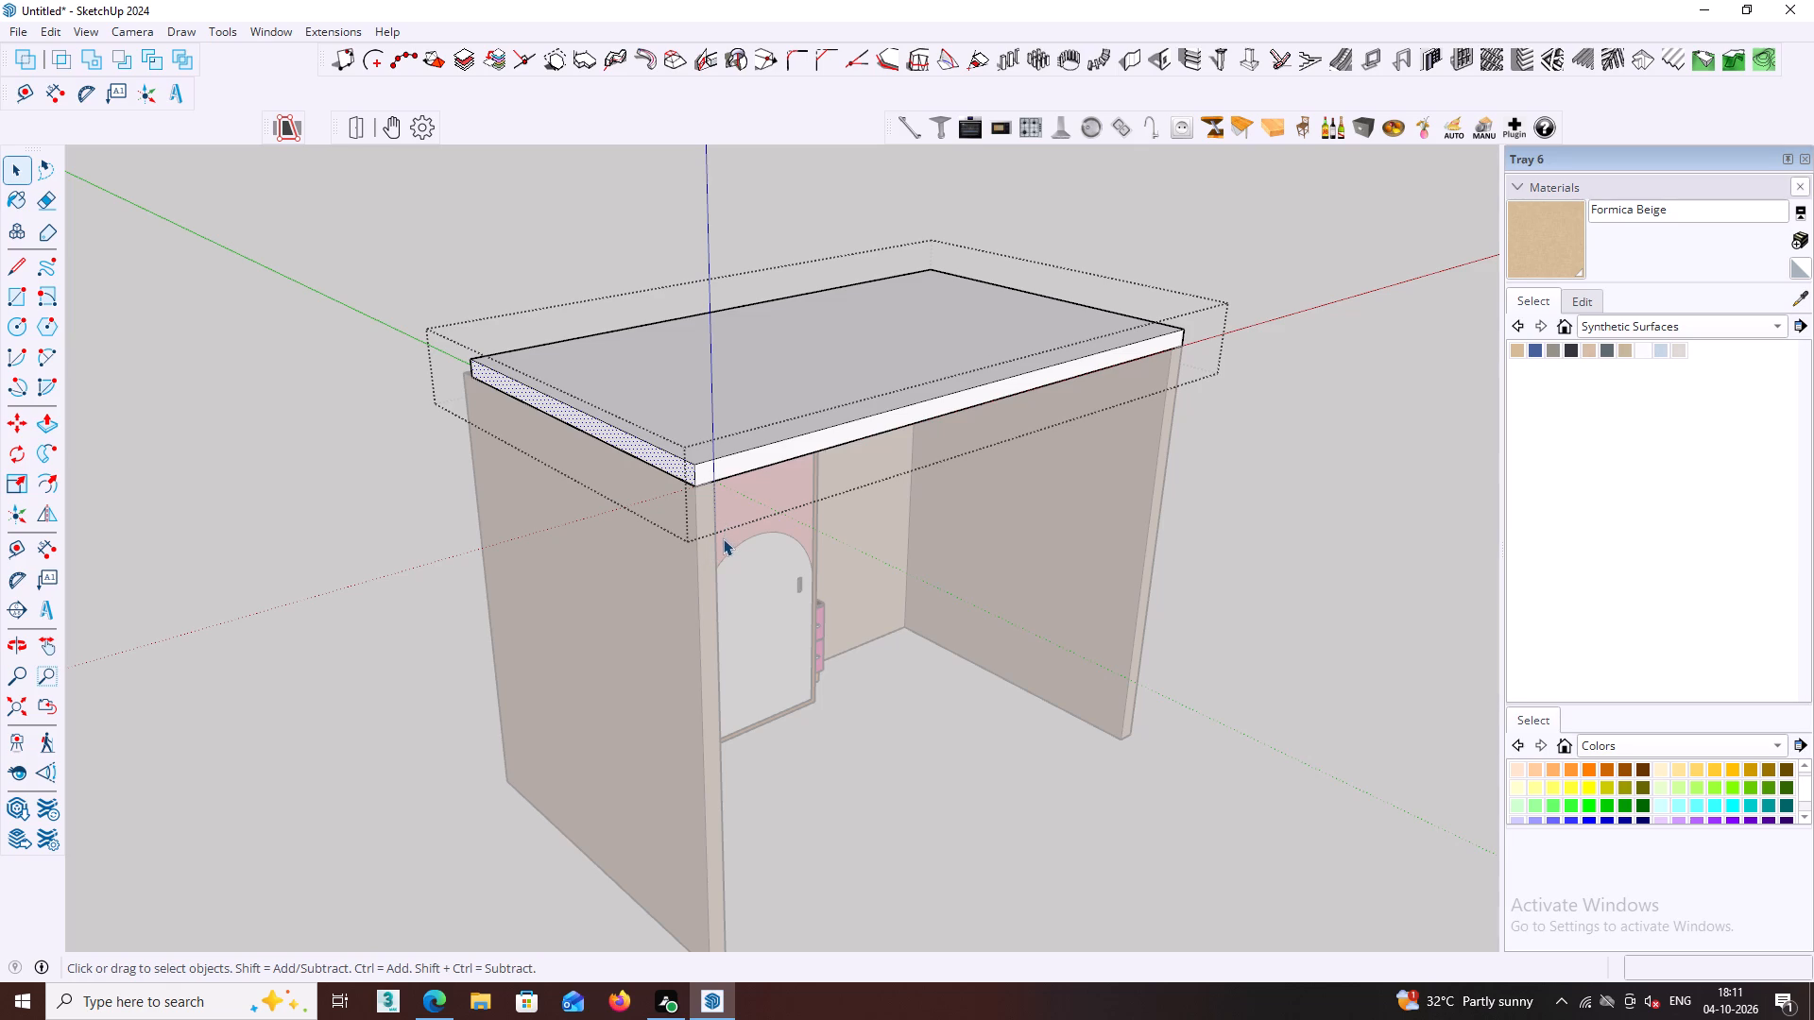
key(space)
click(535, 624)
Open the ceiling slab group, Push/Pull its back face out to the back wall's outer edge, and close the group.
middle_drag(548, 608, 973, 548)
middle_drag(544, 492, 879, 494)
scroll(837, 424, up, 4)
middle_drag(814, 407, 723, 518)
scroll(720, 450, up, 3)
click(733, 447)
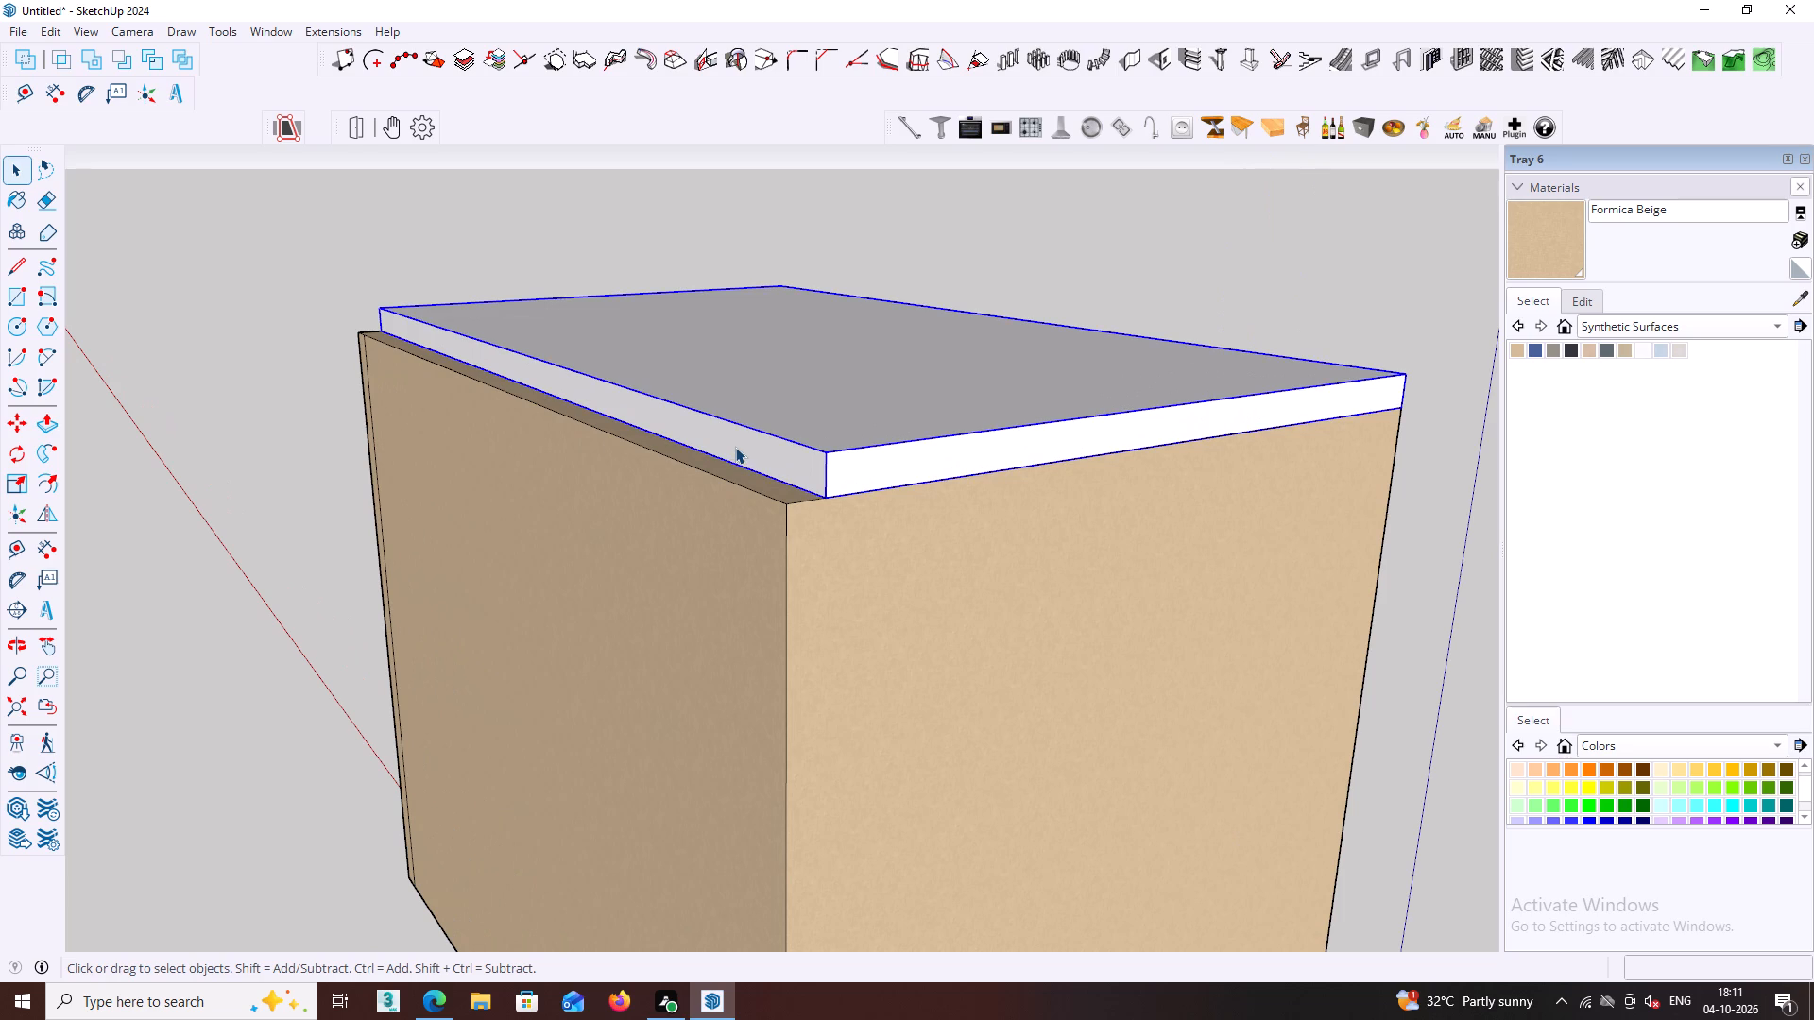
double_click(739, 450)
click(744, 455)
scroll(736, 464, up, 1)
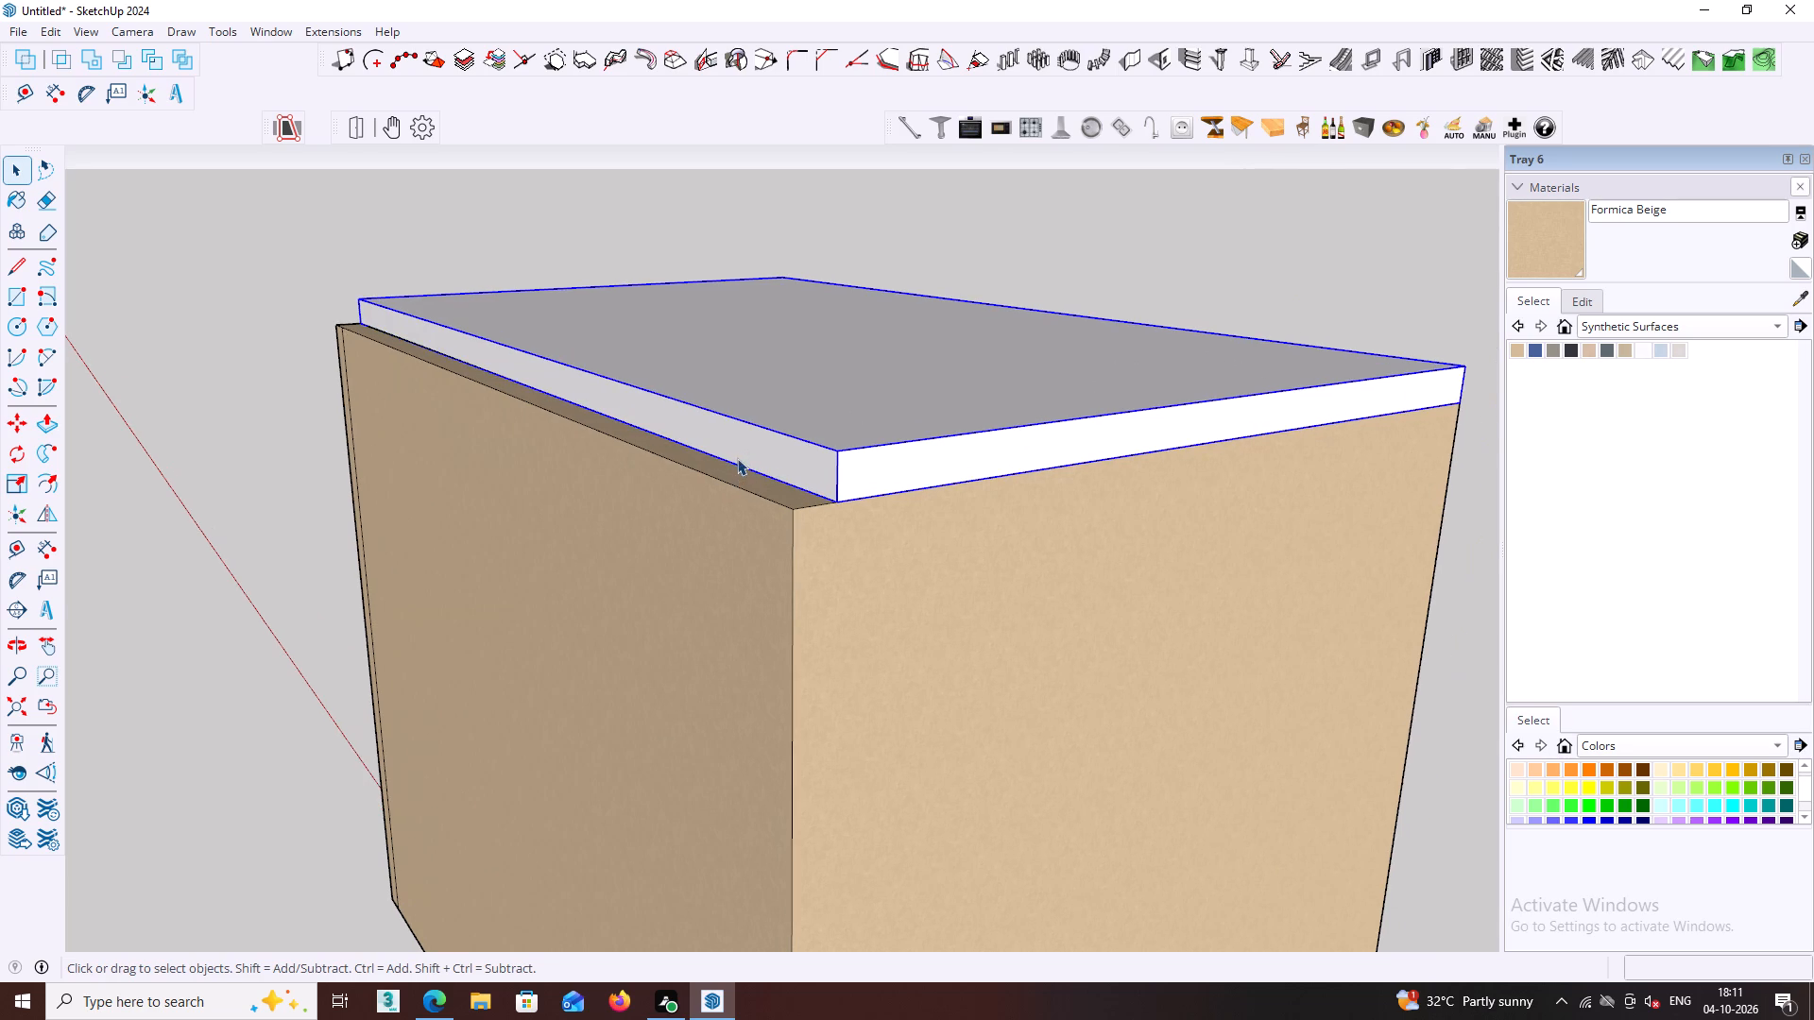
double_click(737, 458)
click(741, 451)
click(761, 456)
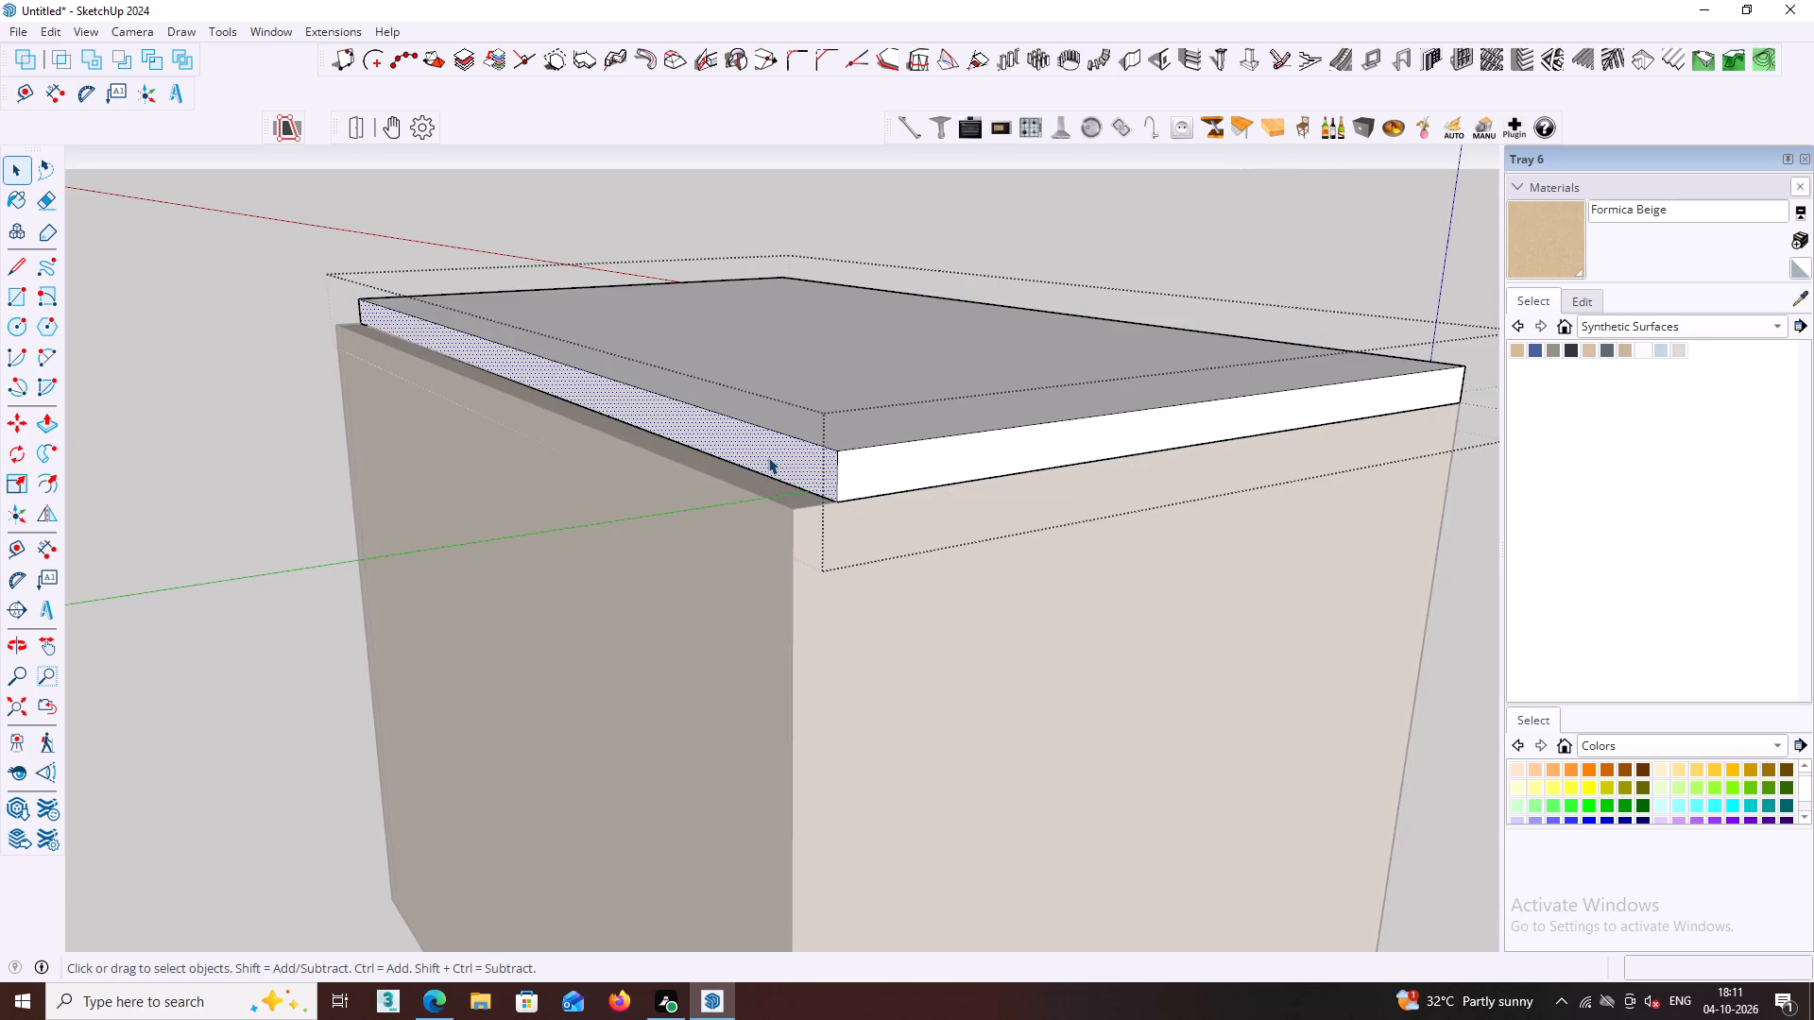
key(p)
click(765, 458)
click(784, 507)
key(space)
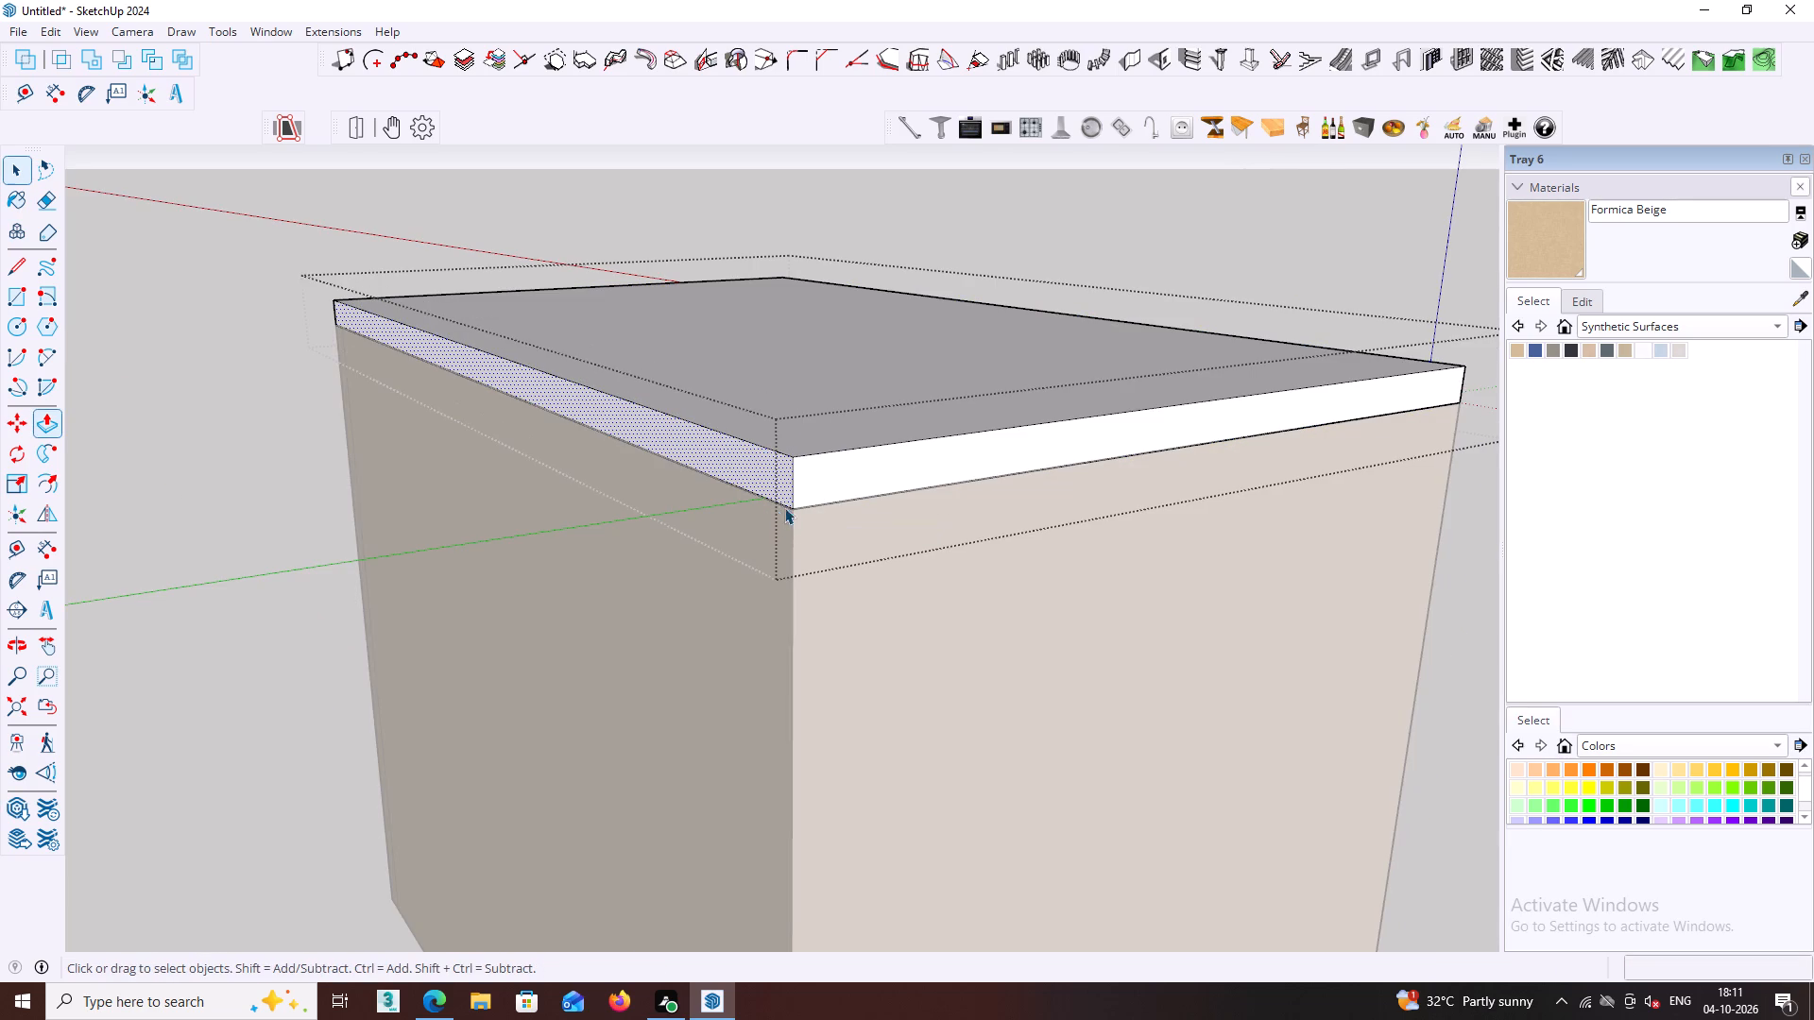
scroll(351, 479, down, 3)
click(301, 504)
Examine the extended ceiling slab's fit on the walls from the back, front, above and below.
middle_drag(317, 499, 574, 501)
scroll(507, 493, down, 5)
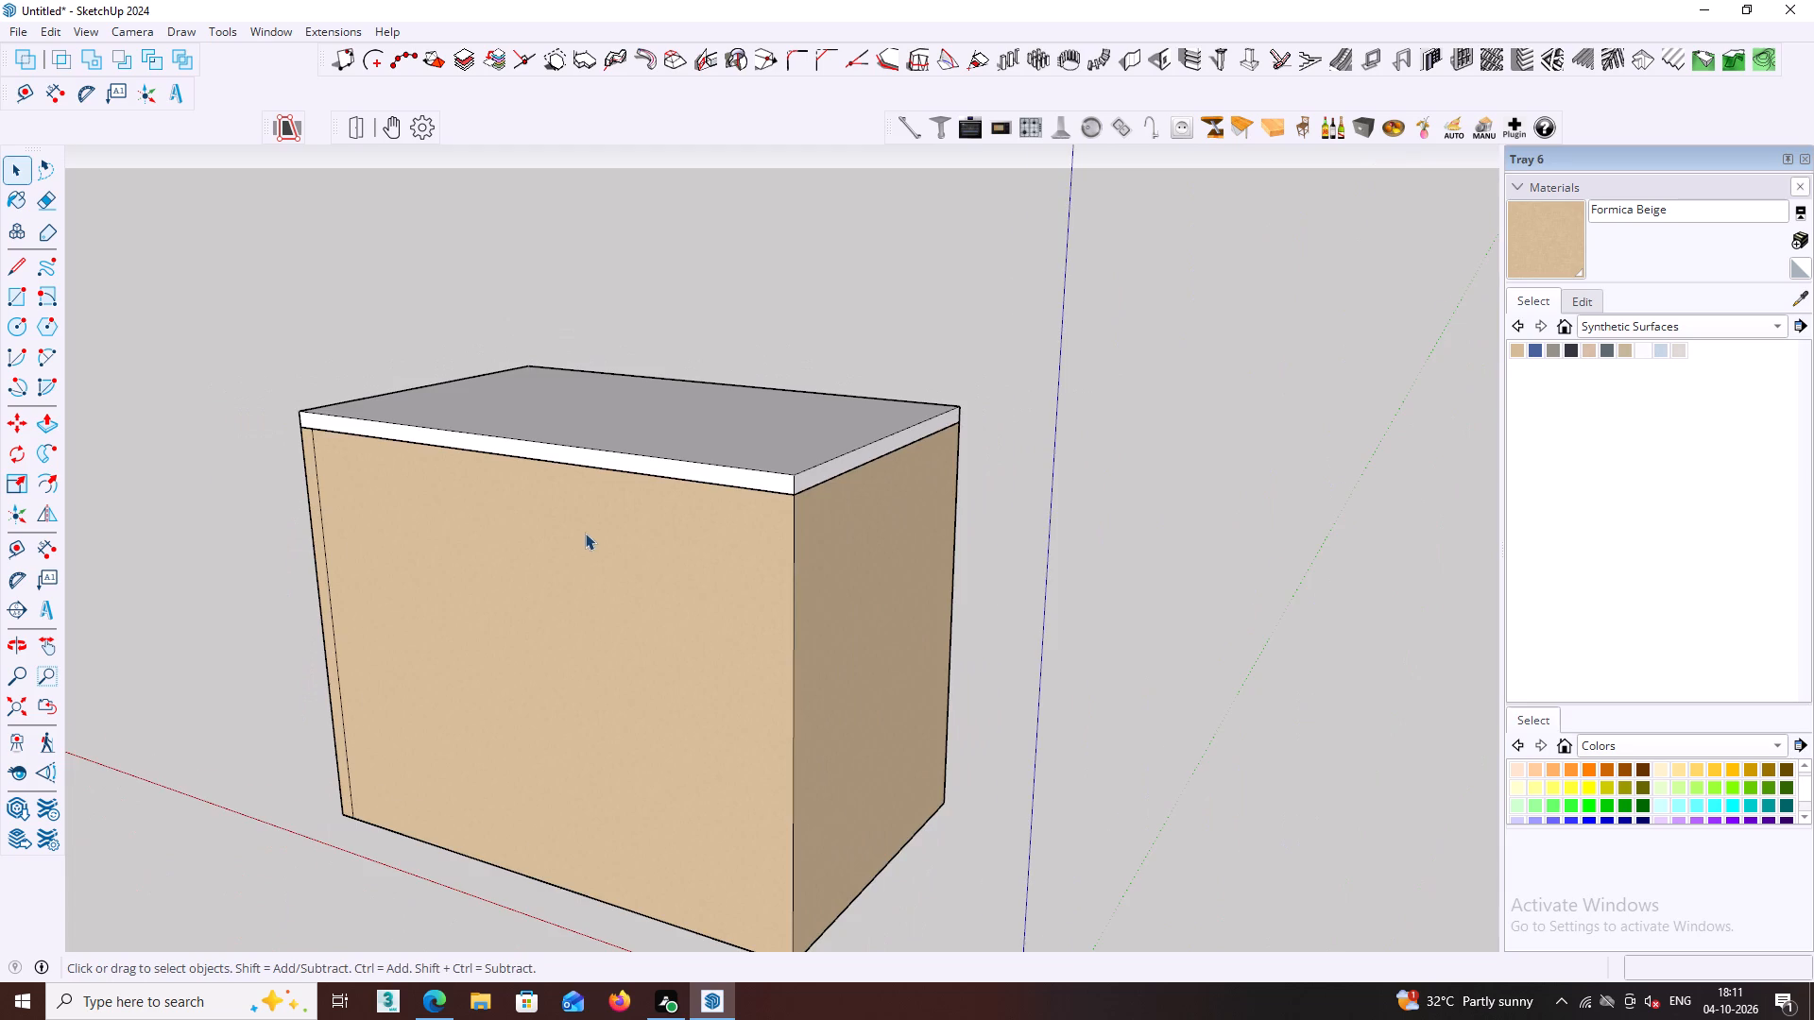
middle_drag(620, 552, 188, 567)
middle_drag(775, 479, 145, 471)
middle_drag(781, 462, 497, 456)
scroll(365, 453, up, 3)
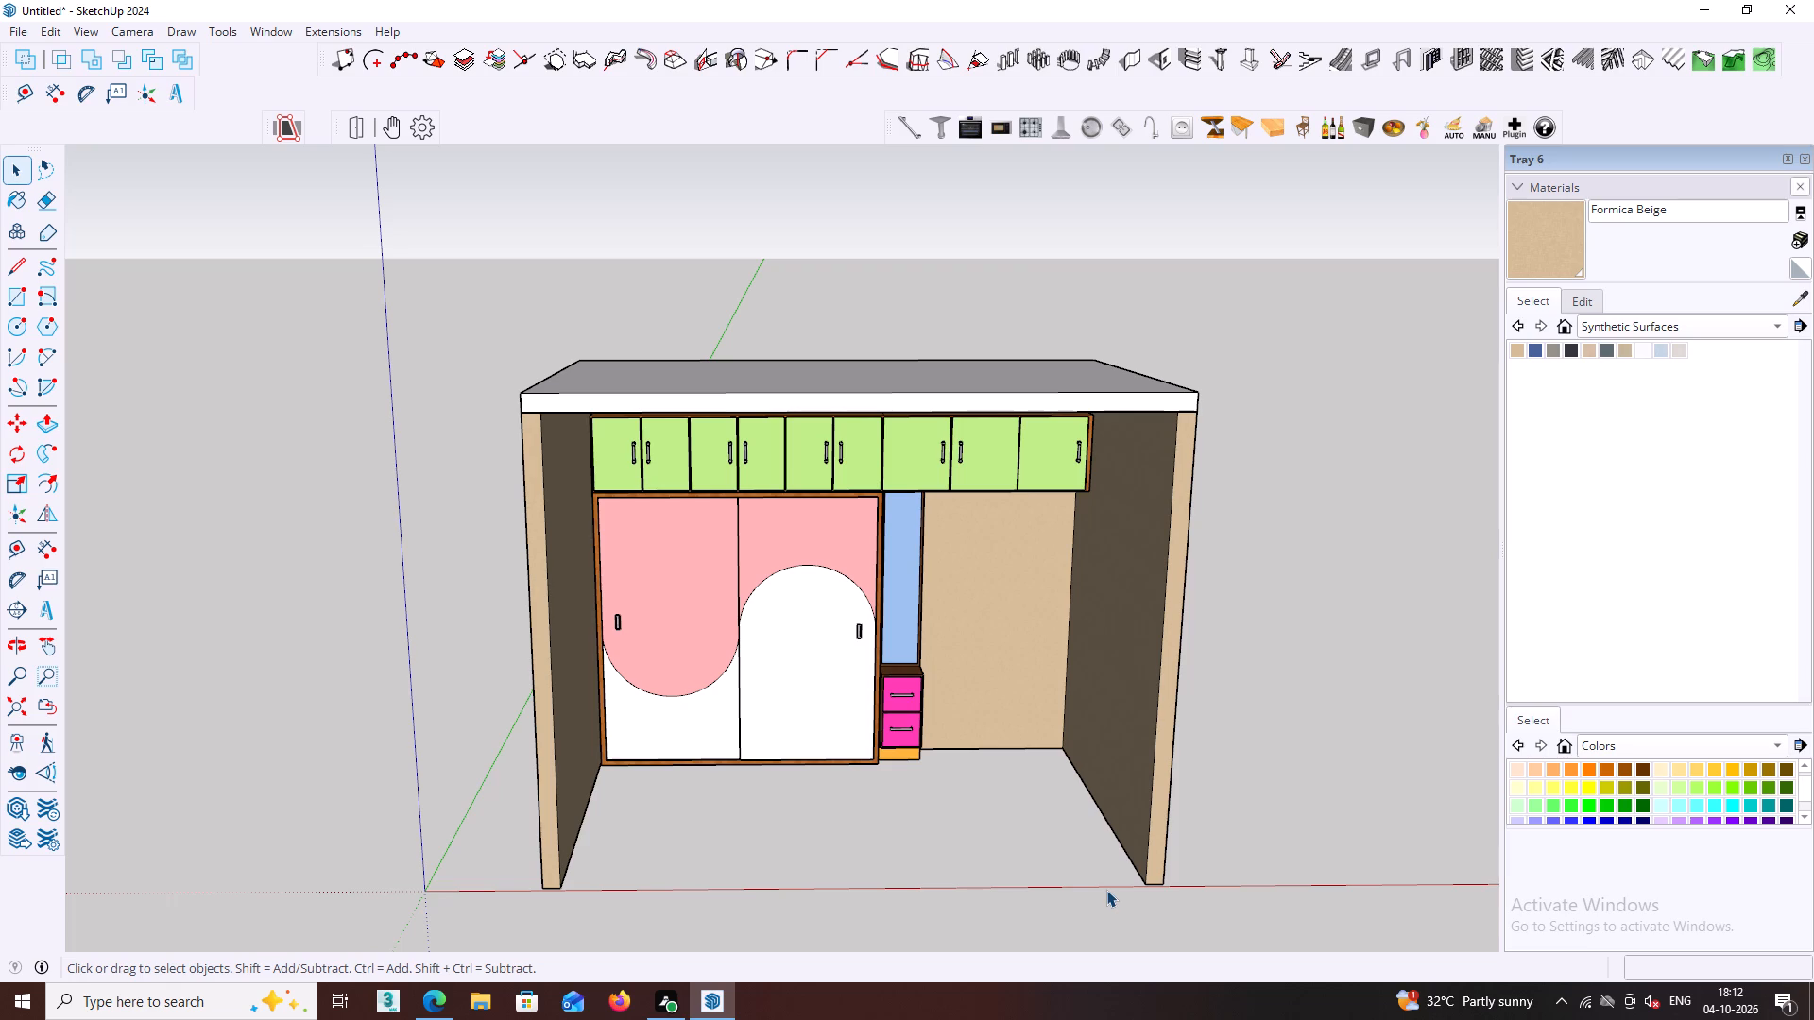
scroll(1006, 881, down, 3)
middle_drag(907, 784, 992, 718)
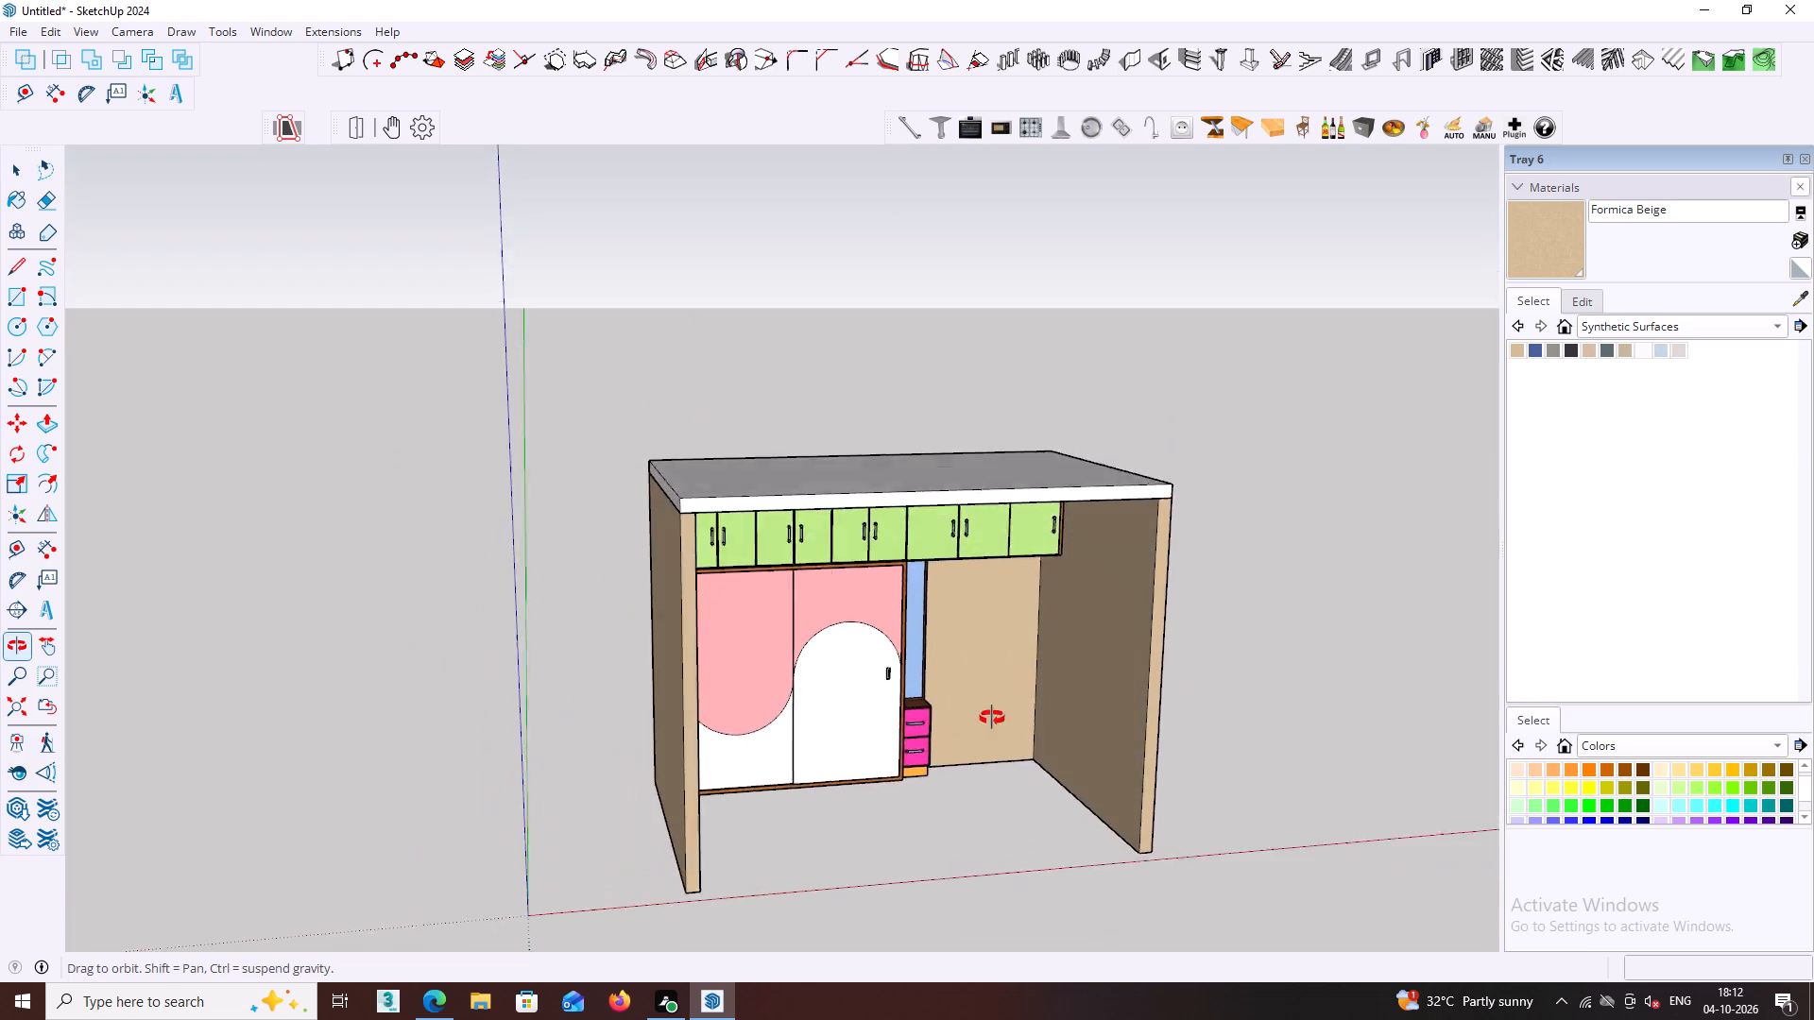
middle_drag(992, 718, 795, 586)
middle_drag(715, 853, 885, 891)
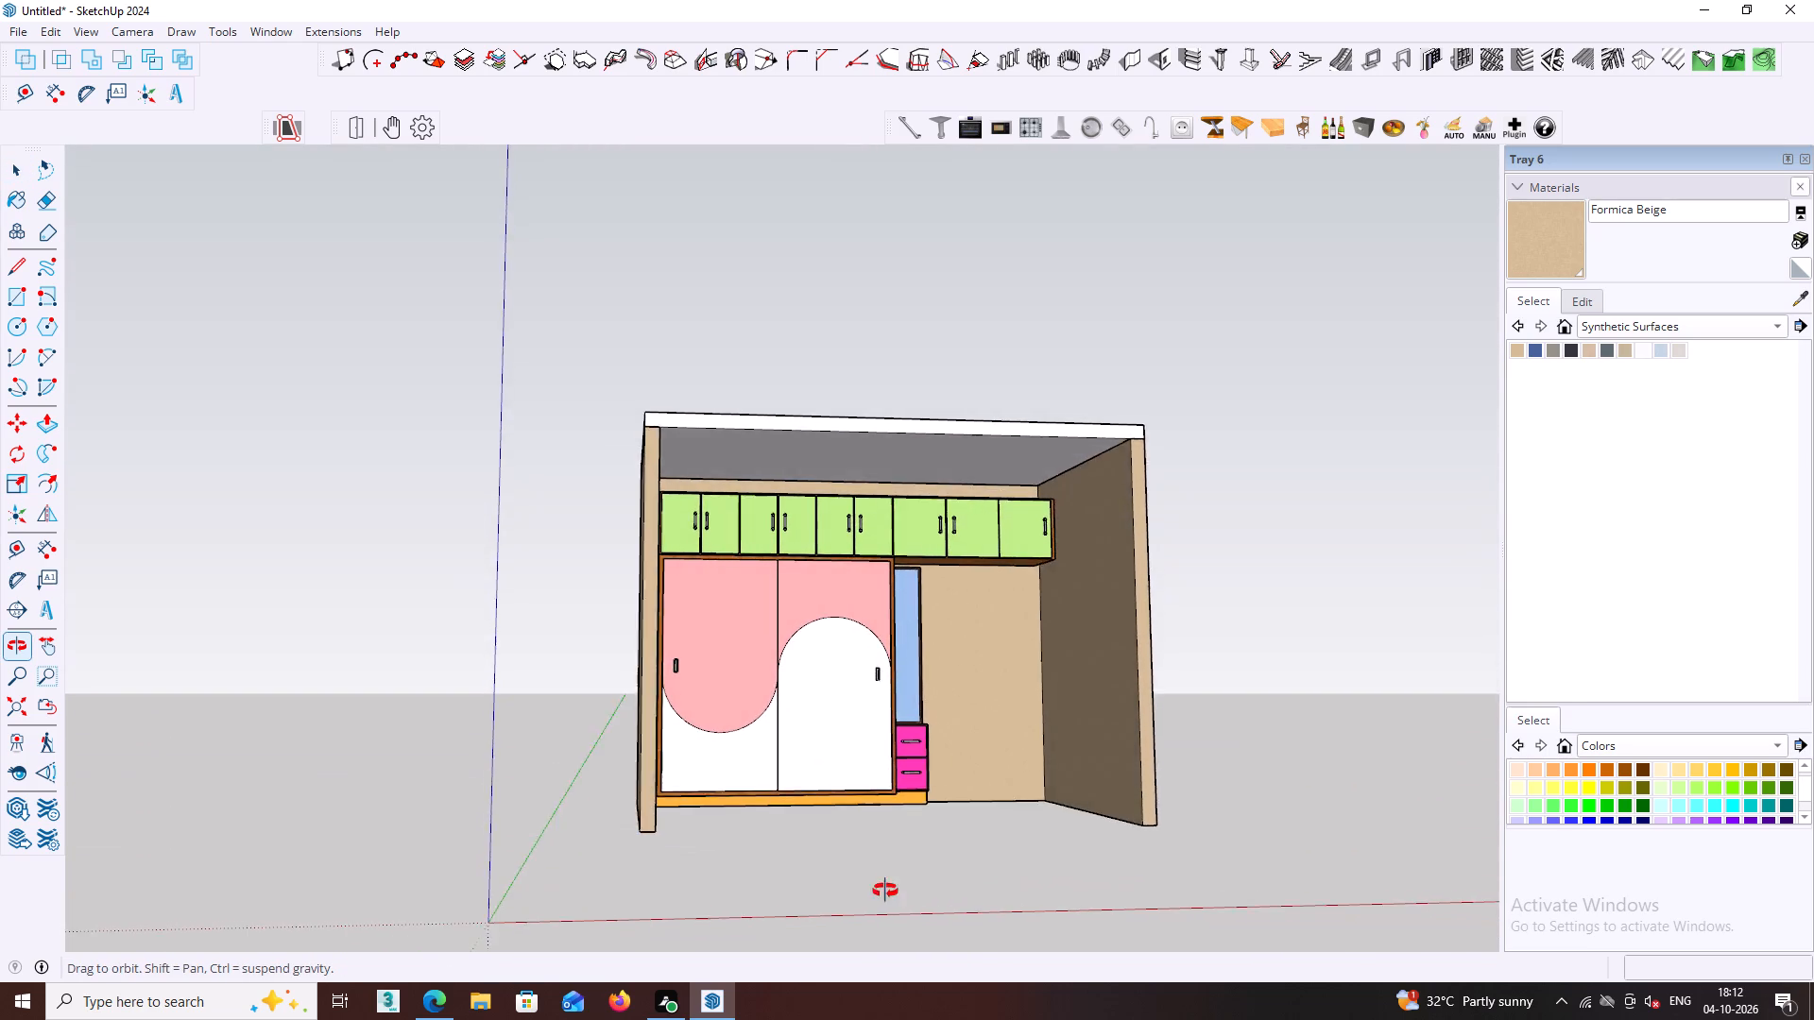
middle_drag(885, 891, 891, 920)
middle_drag(897, 902, 901, 884)
scroll(770, 437, up, 1)
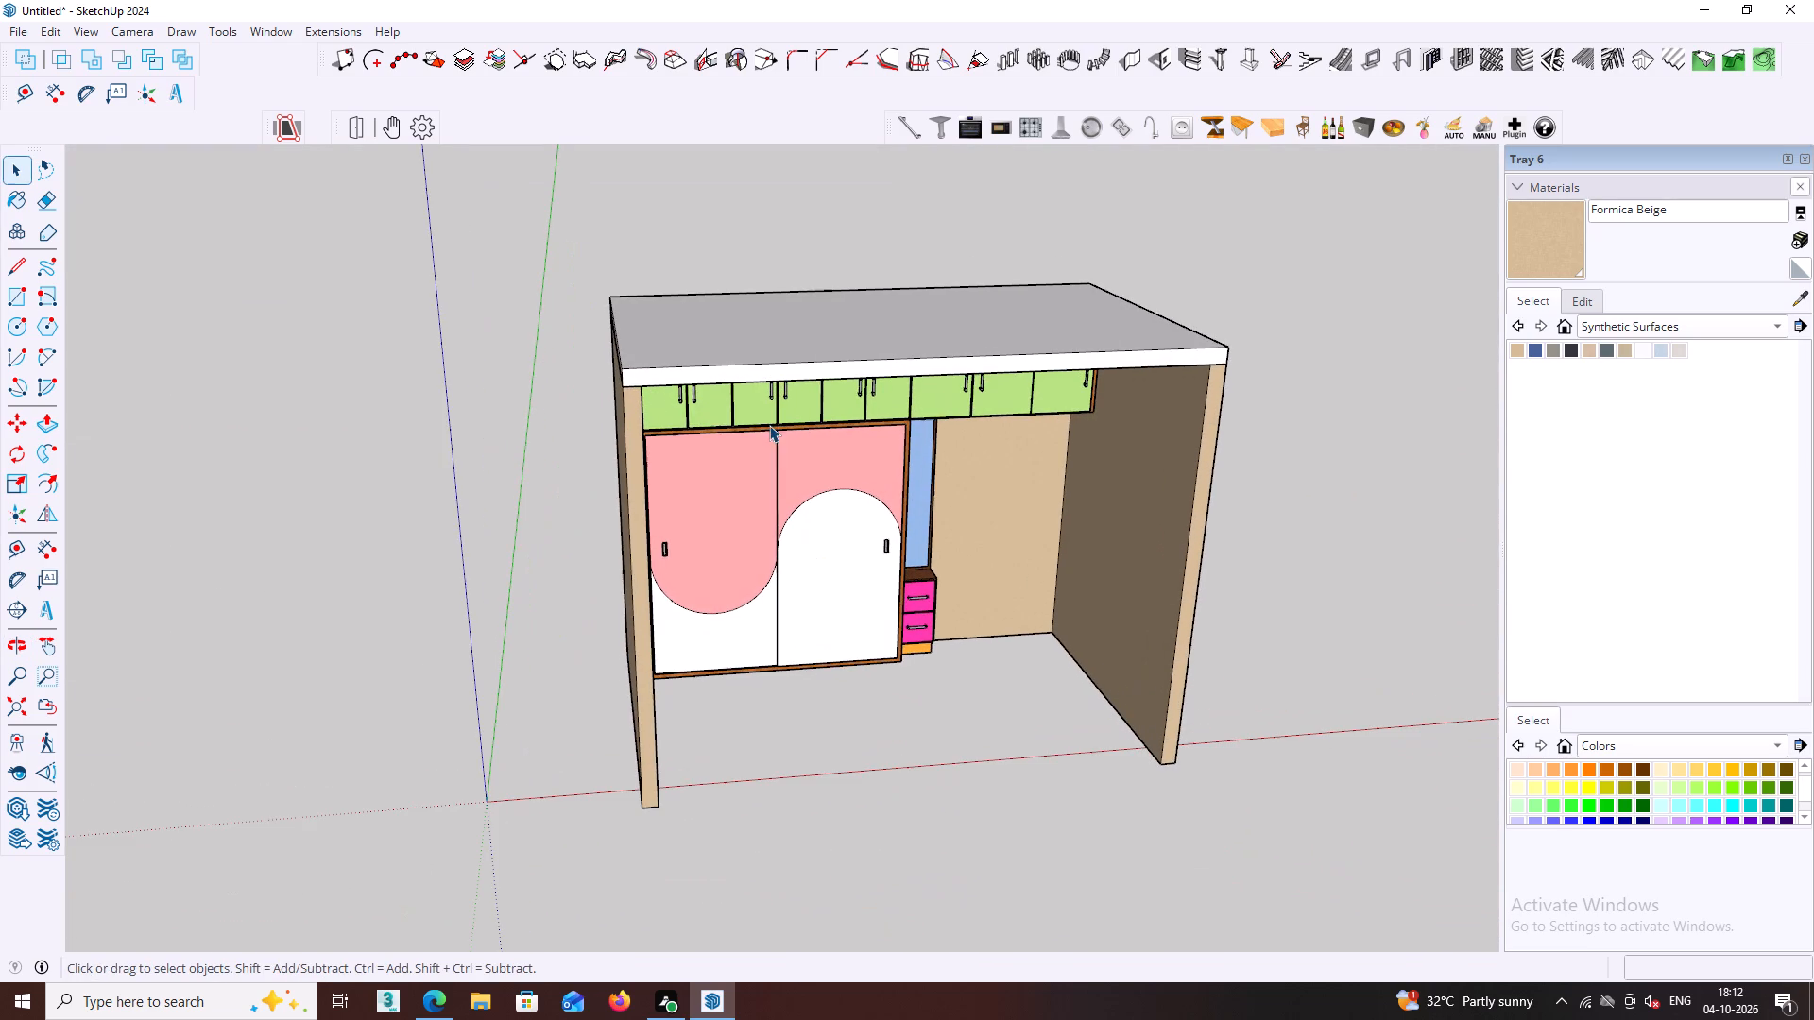
Copy the ceiling slab group 10' 4 1/2" straight down to the base of the walls as a floor slab.
click(745, 331)
middle_drag(748, 342, 779, 341)
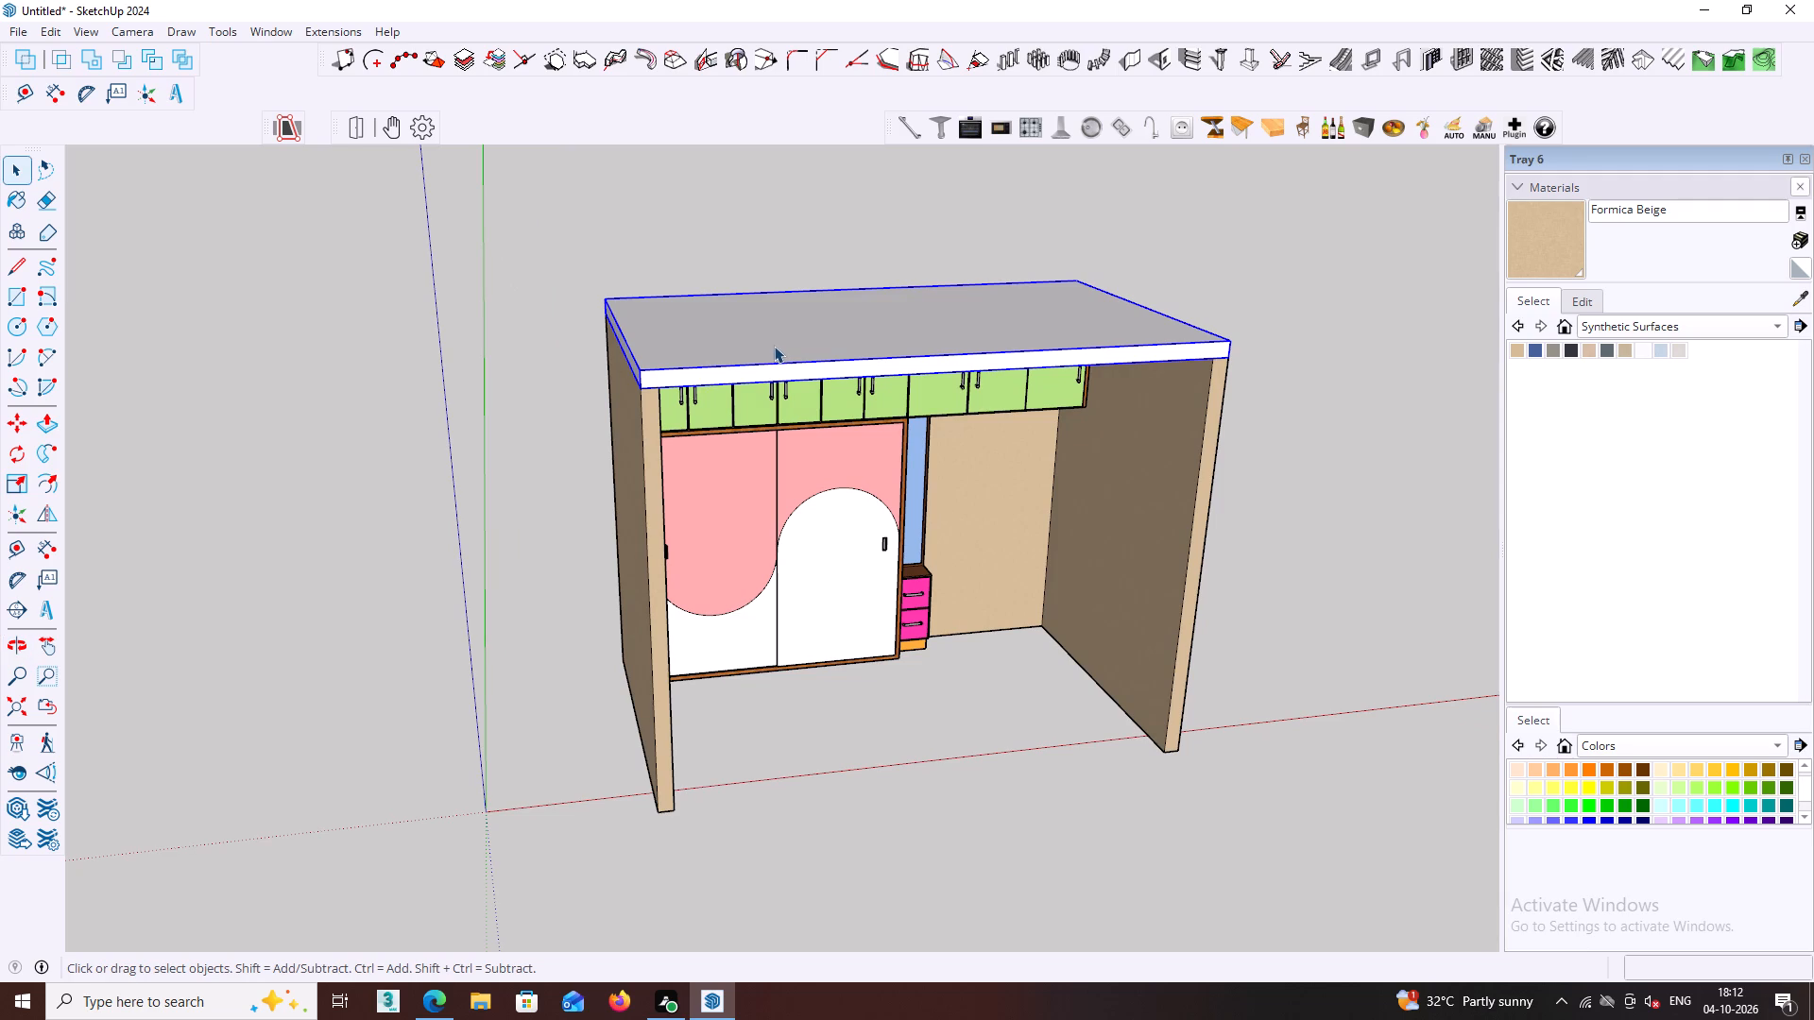
key(m)
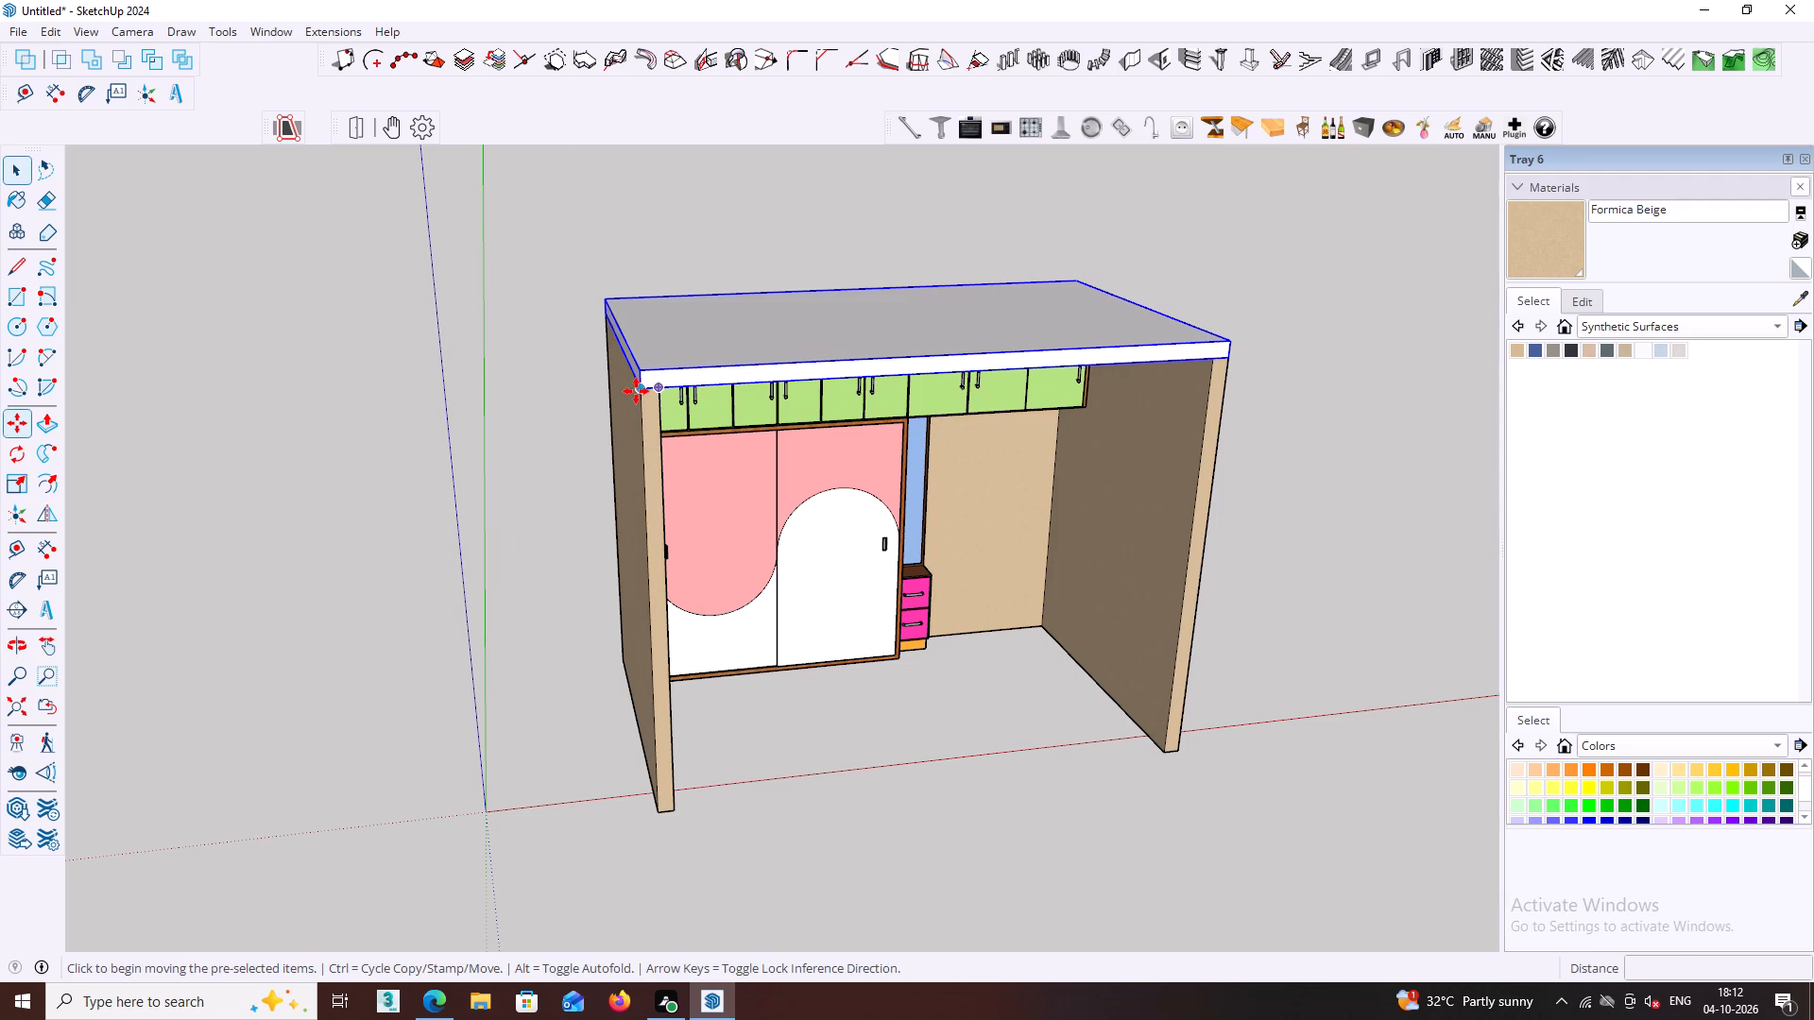
click(643, 369)
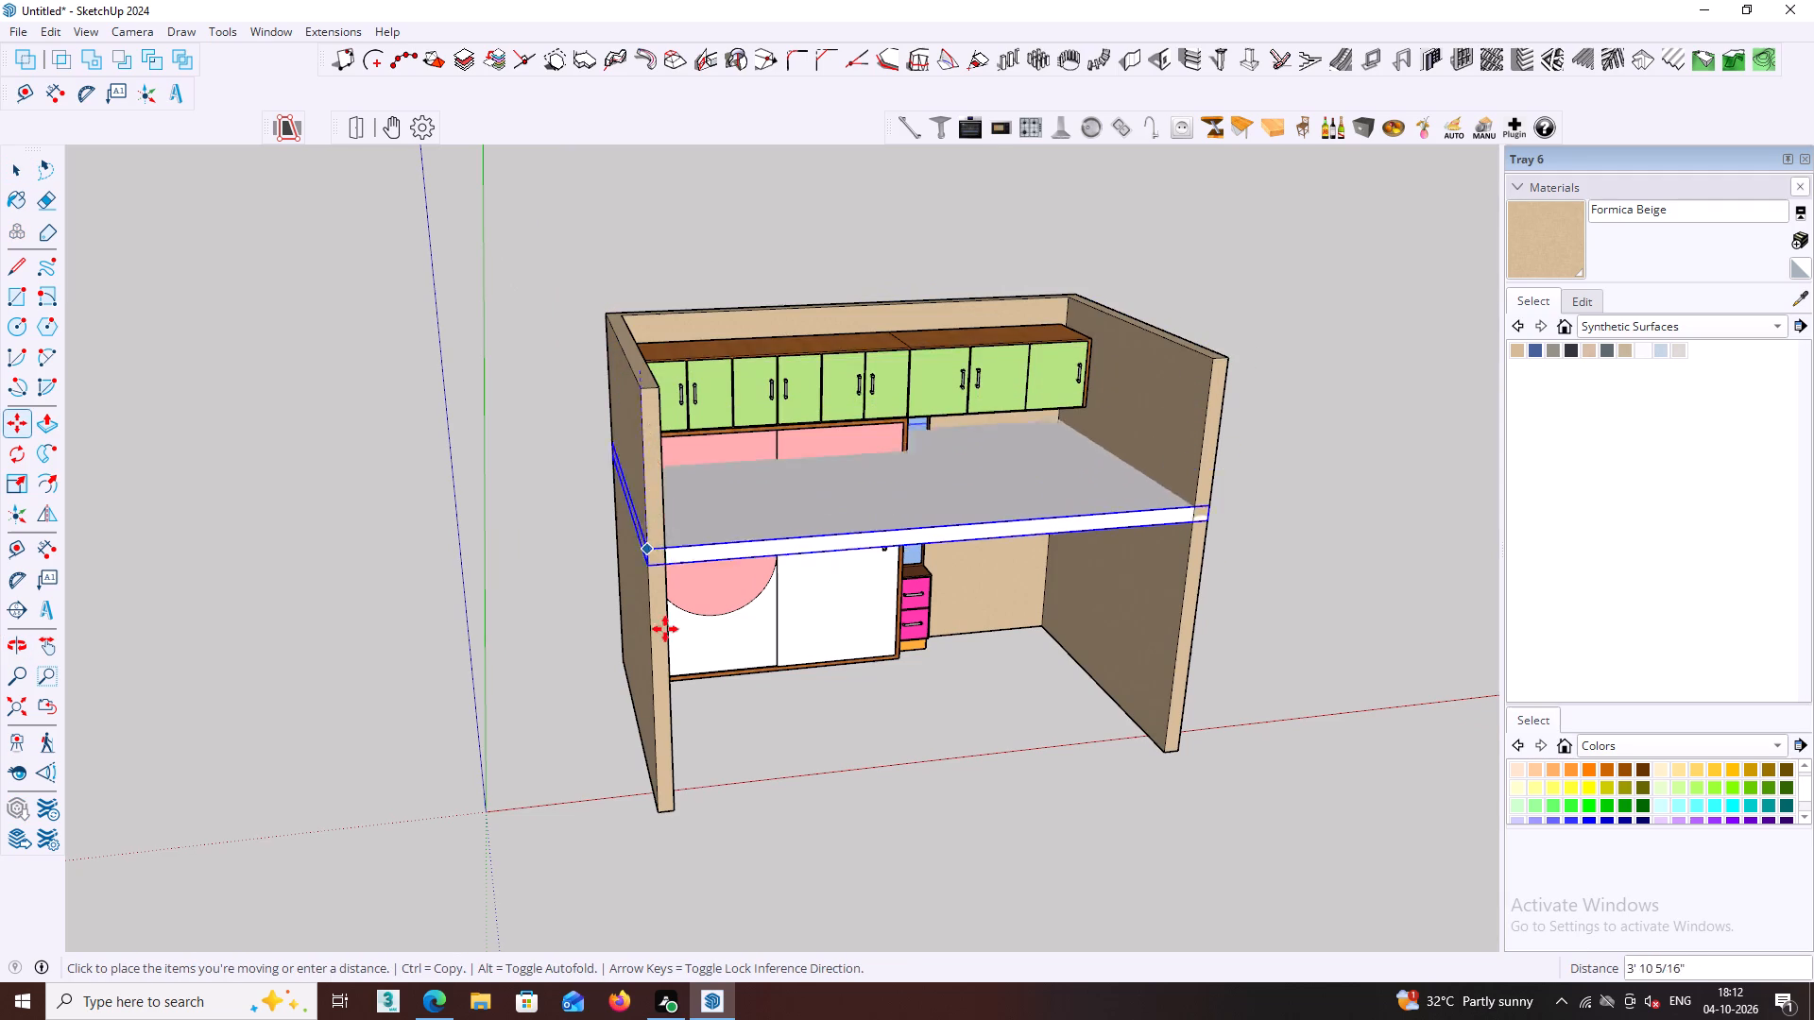
middle_drag(695, 836, 649, 617)
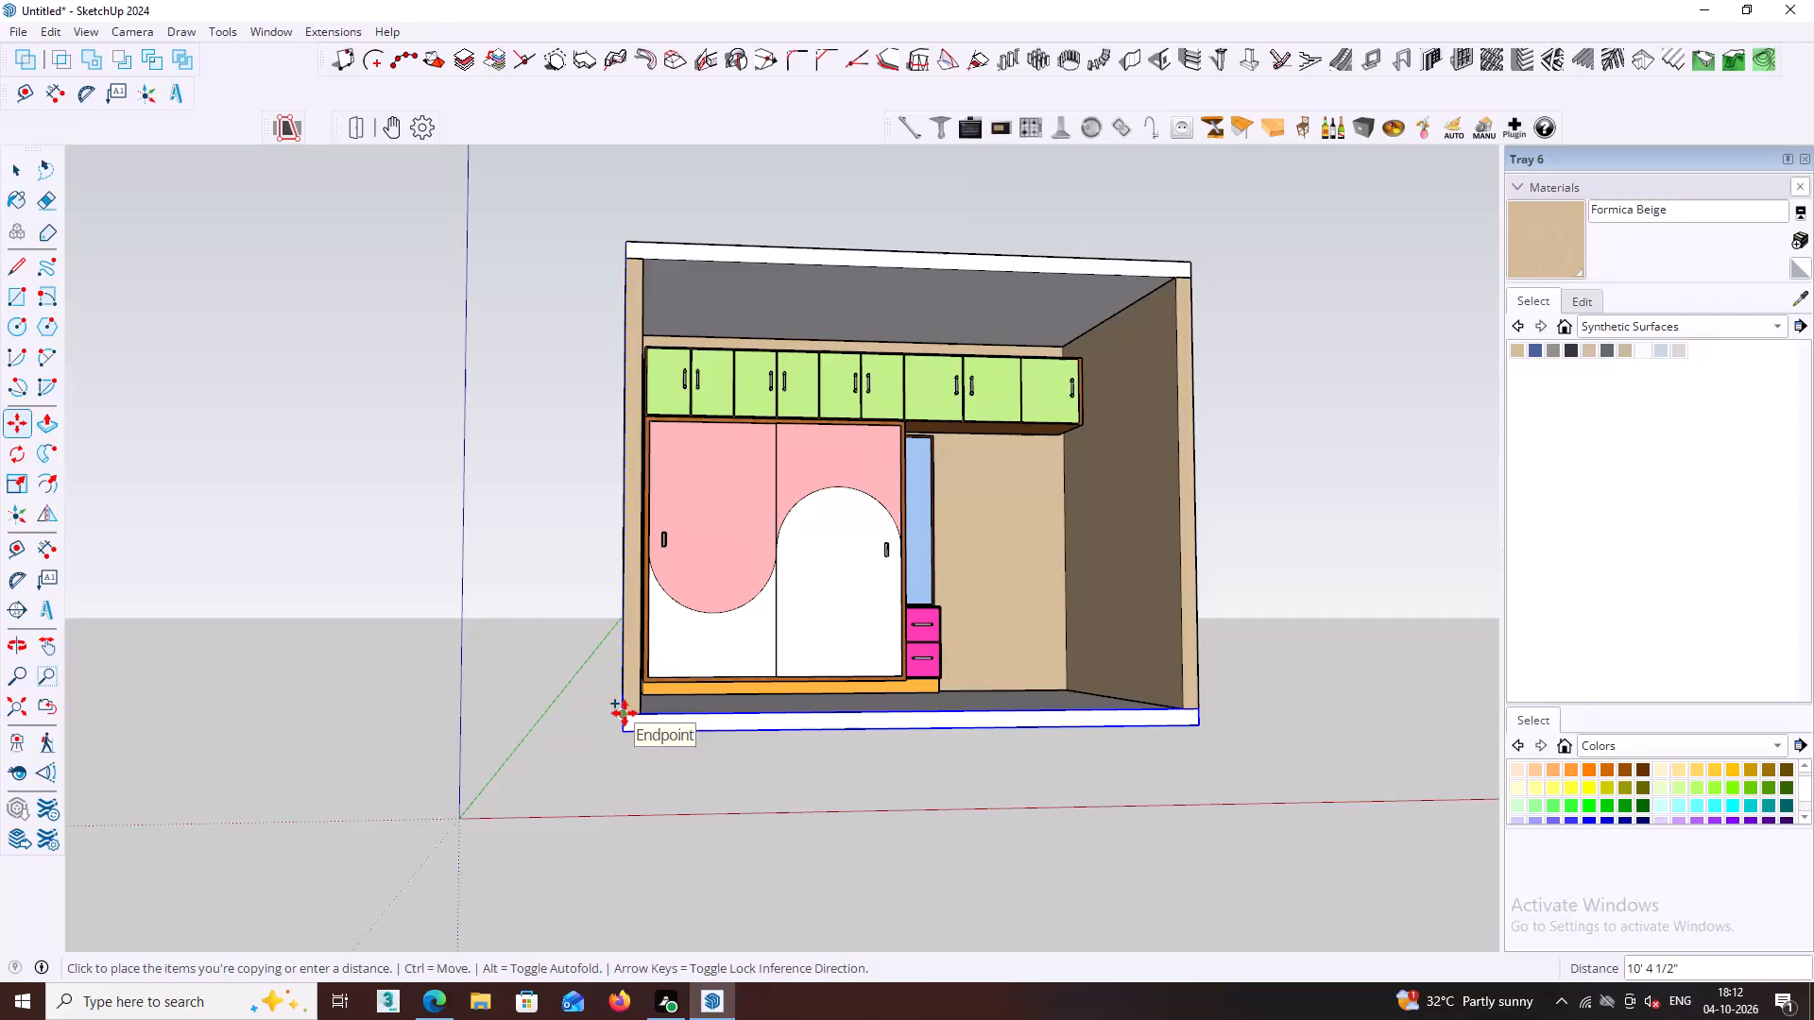
click(625, 713)
key(space)
click(833, 810)
Examine the copied floor slab's position under the walls from the side and front.
middle_drag(832, 796, 1066, 845)
scroll(1067, 805, down, 1)
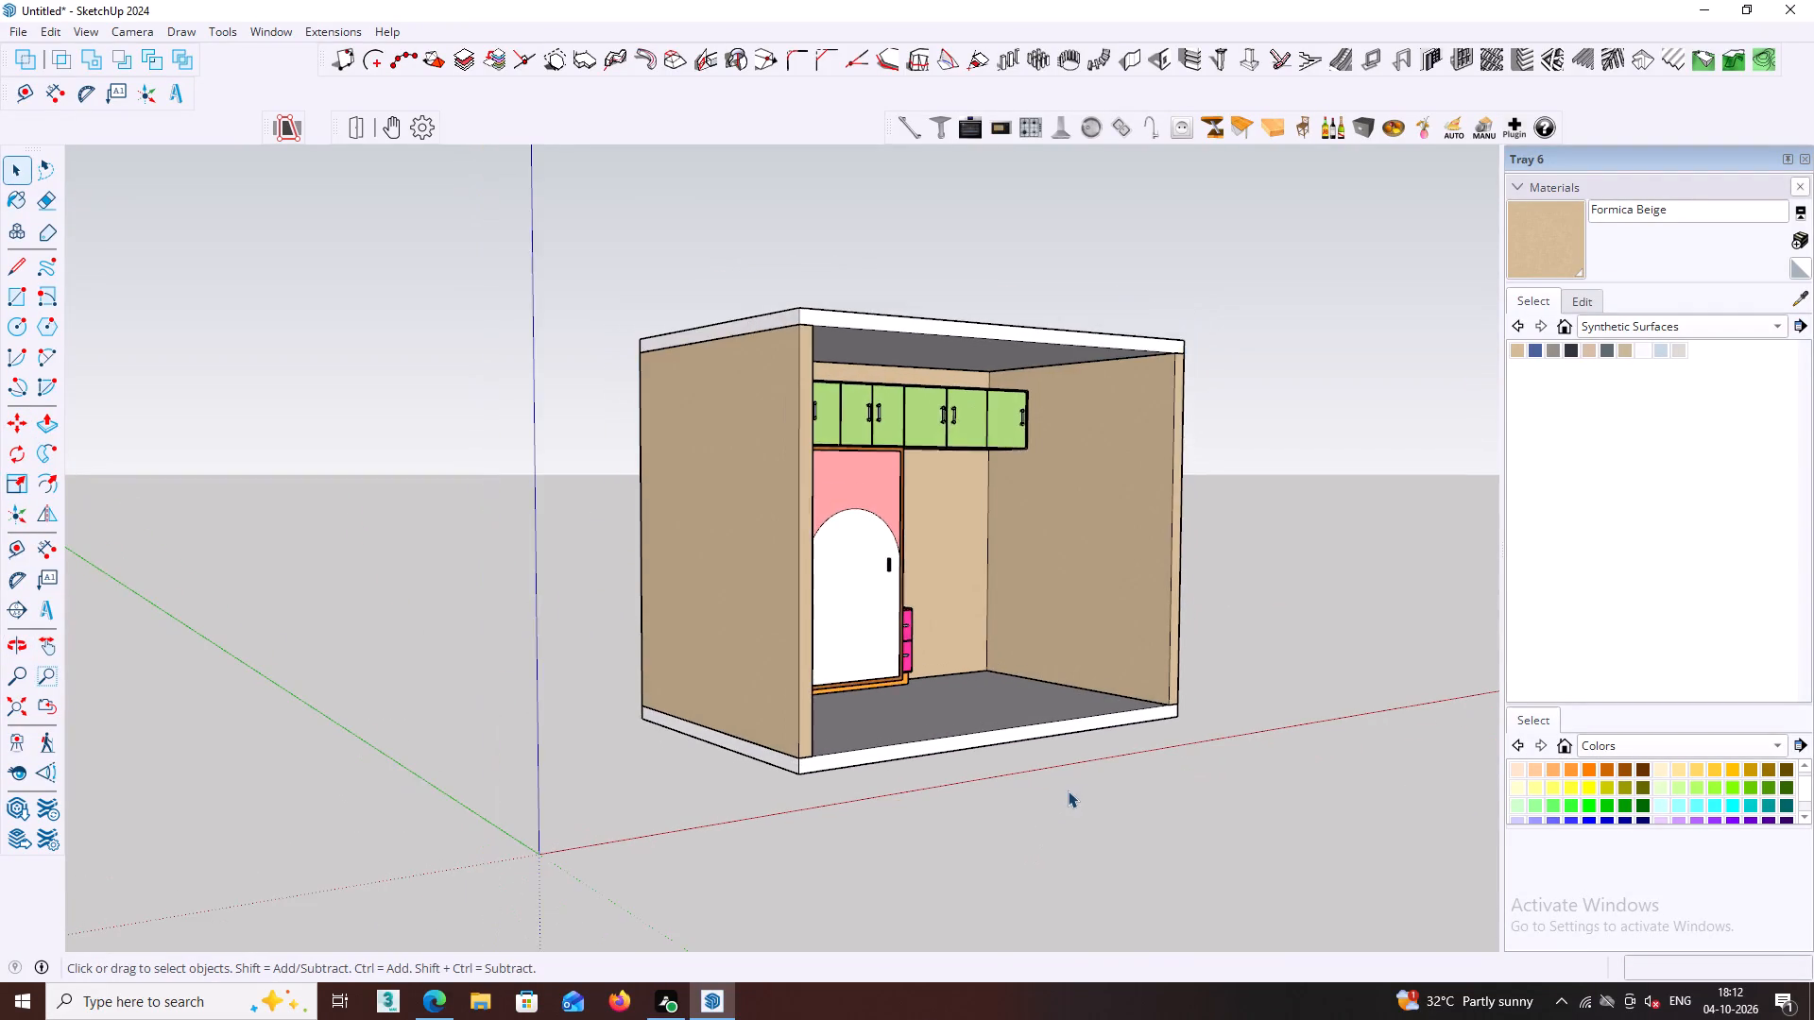
scroll(1068, 790, down, 2)
middle_drag(1079, 774, 932, 773)
middle_drag(949, 760, 767, 777)
middle_drag(767, 772, 710, 532)
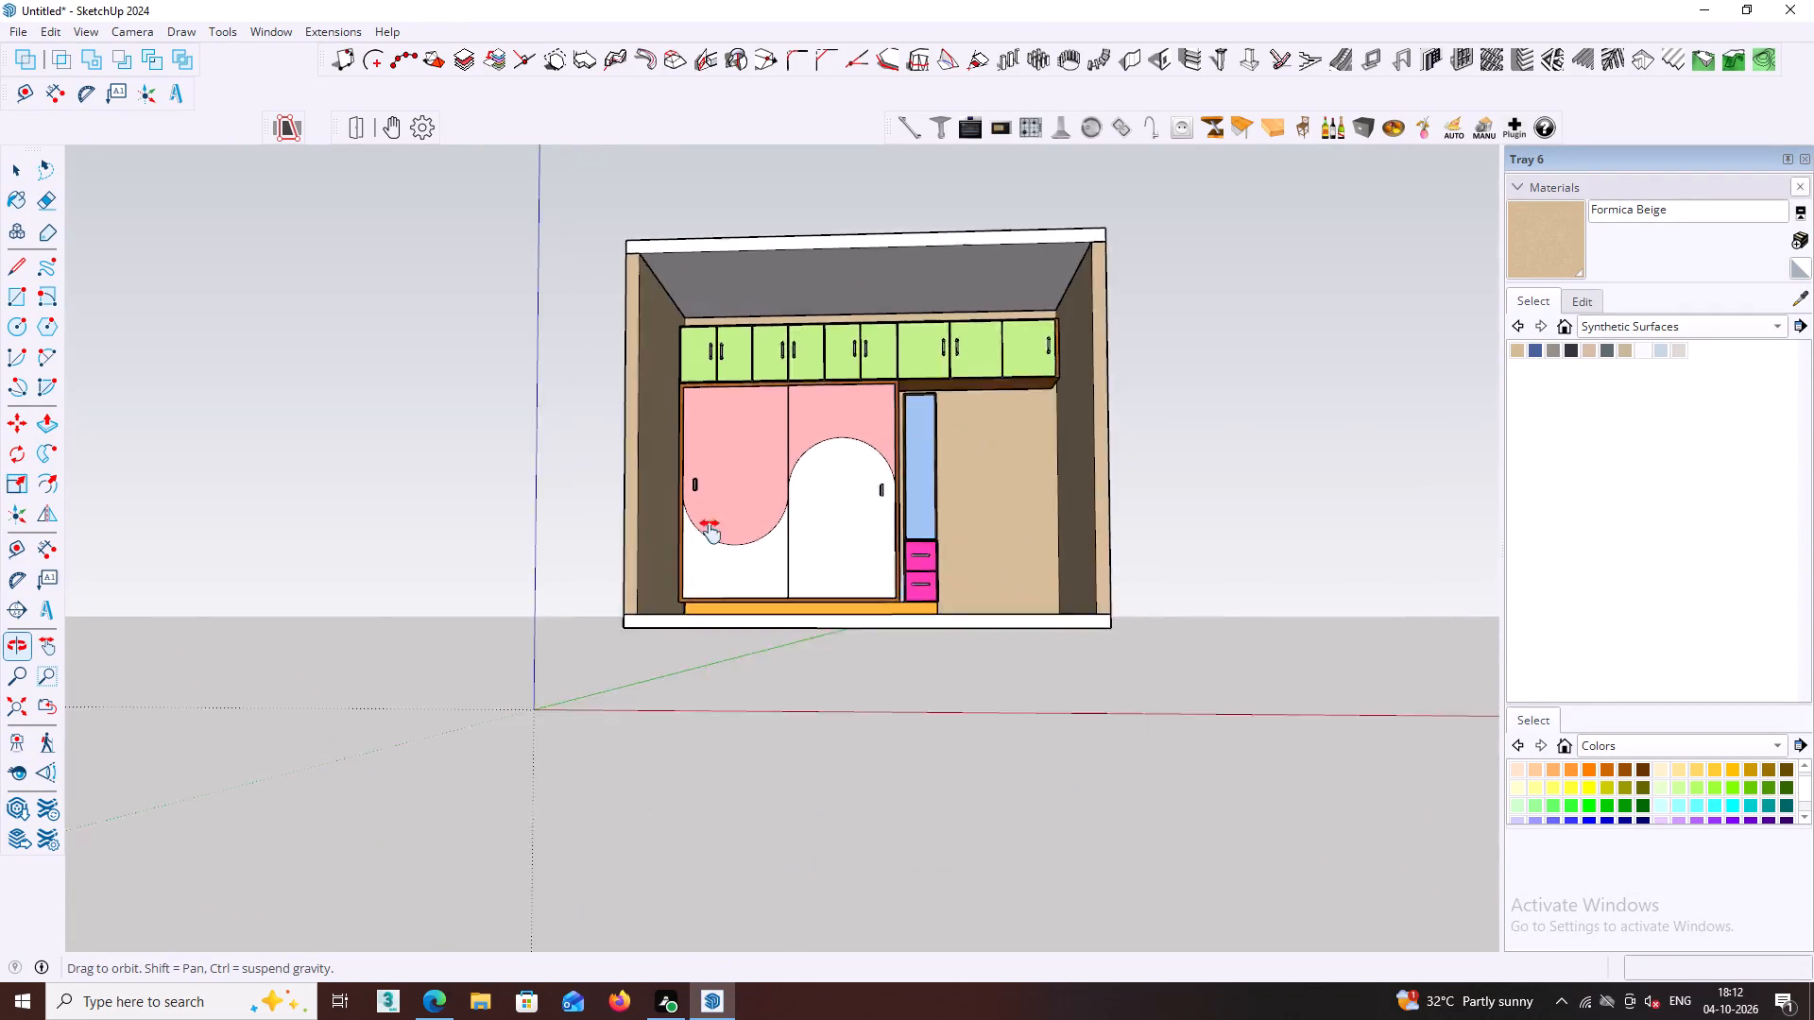
middle_drag(710, 532, 708, 481)
middle_drag(709, 491, 741, 686)
middle_drag(744, 629, 762, 710)
Open the floor slab group, select its top face, and show the Tile material collection.
scroll(754, 581, up, 4)
middle_drag(775, 527, 798, 442)
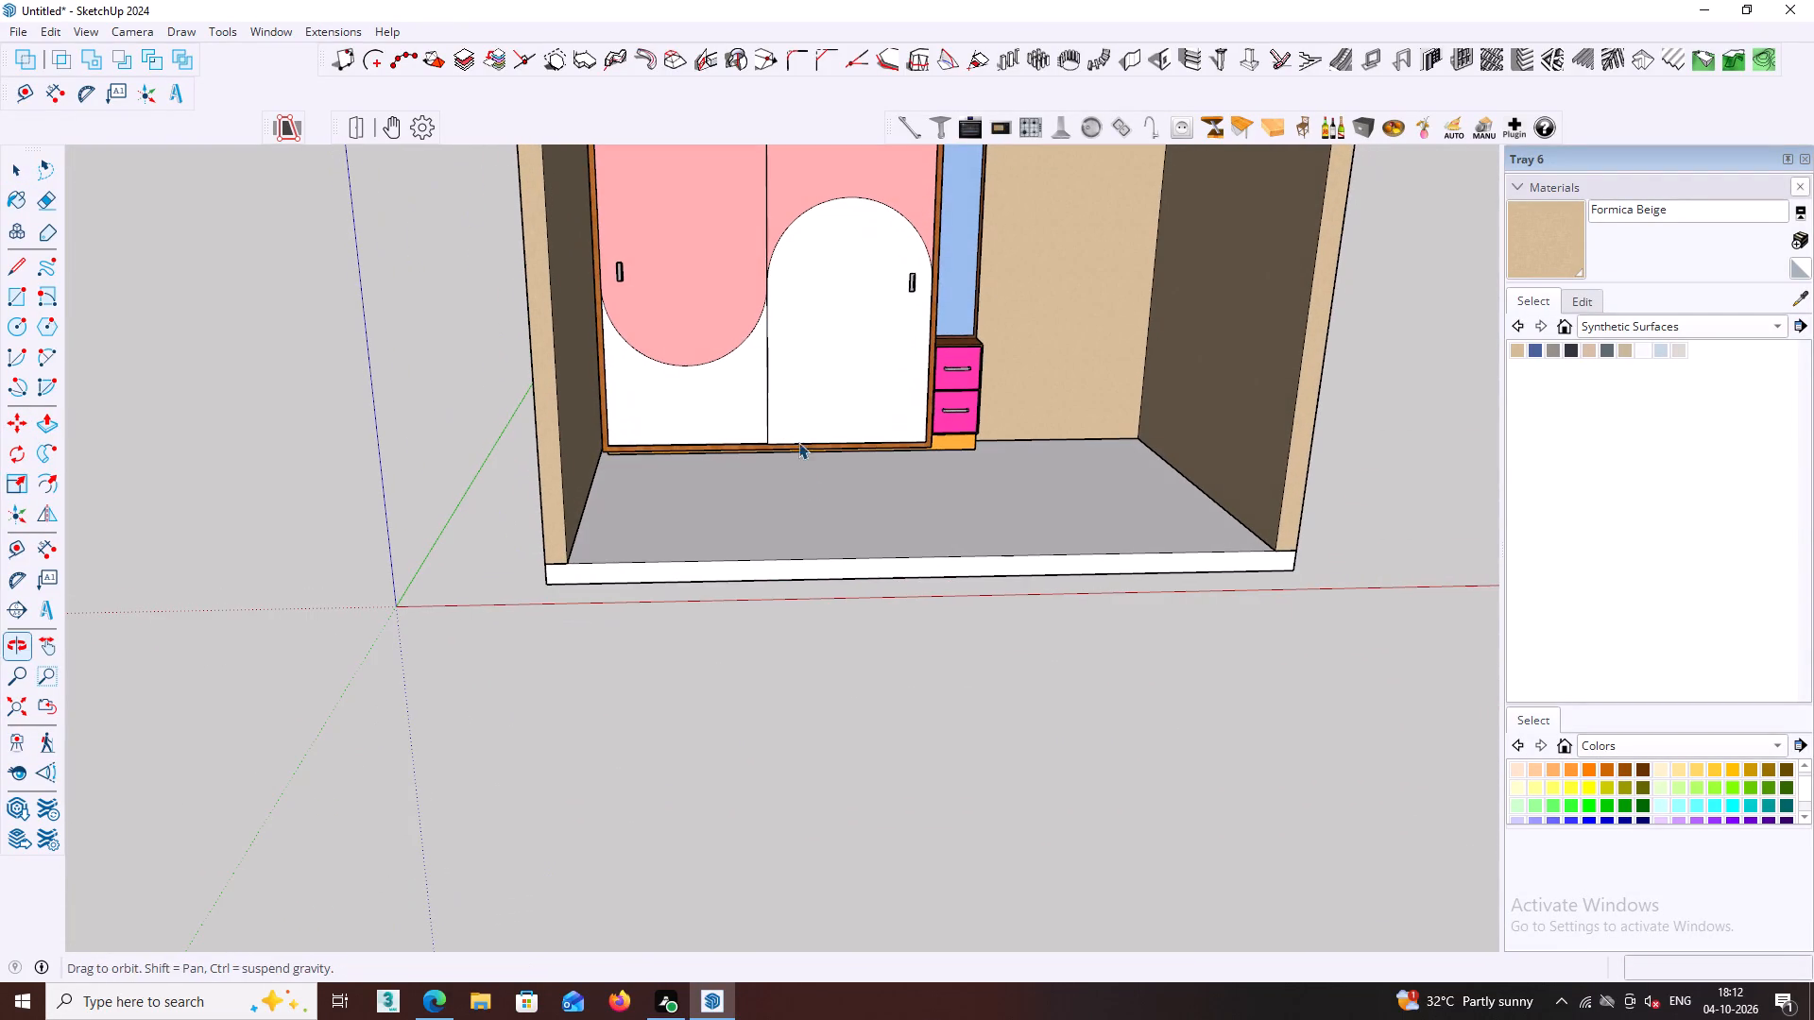
click(762, 518)
middle_click(781, 514)
double_click(787, 519)
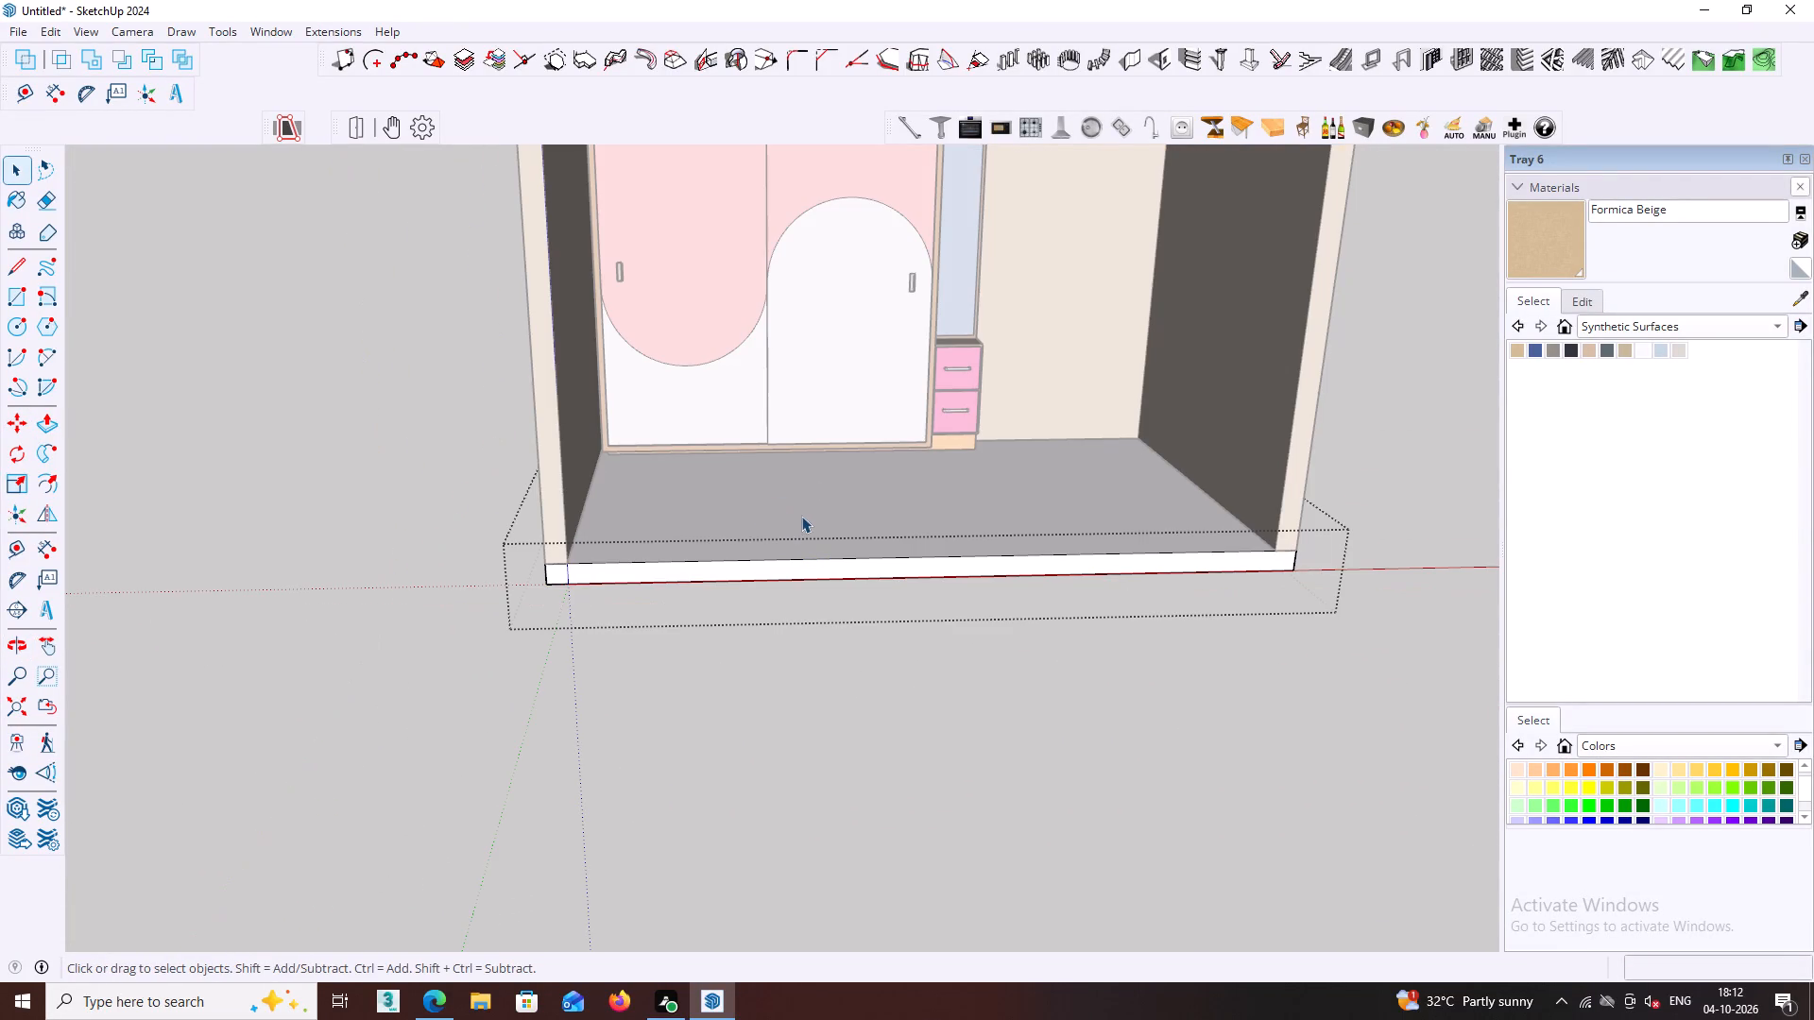
click(801, 516)
middle_drag(840, 496, 891, 501)
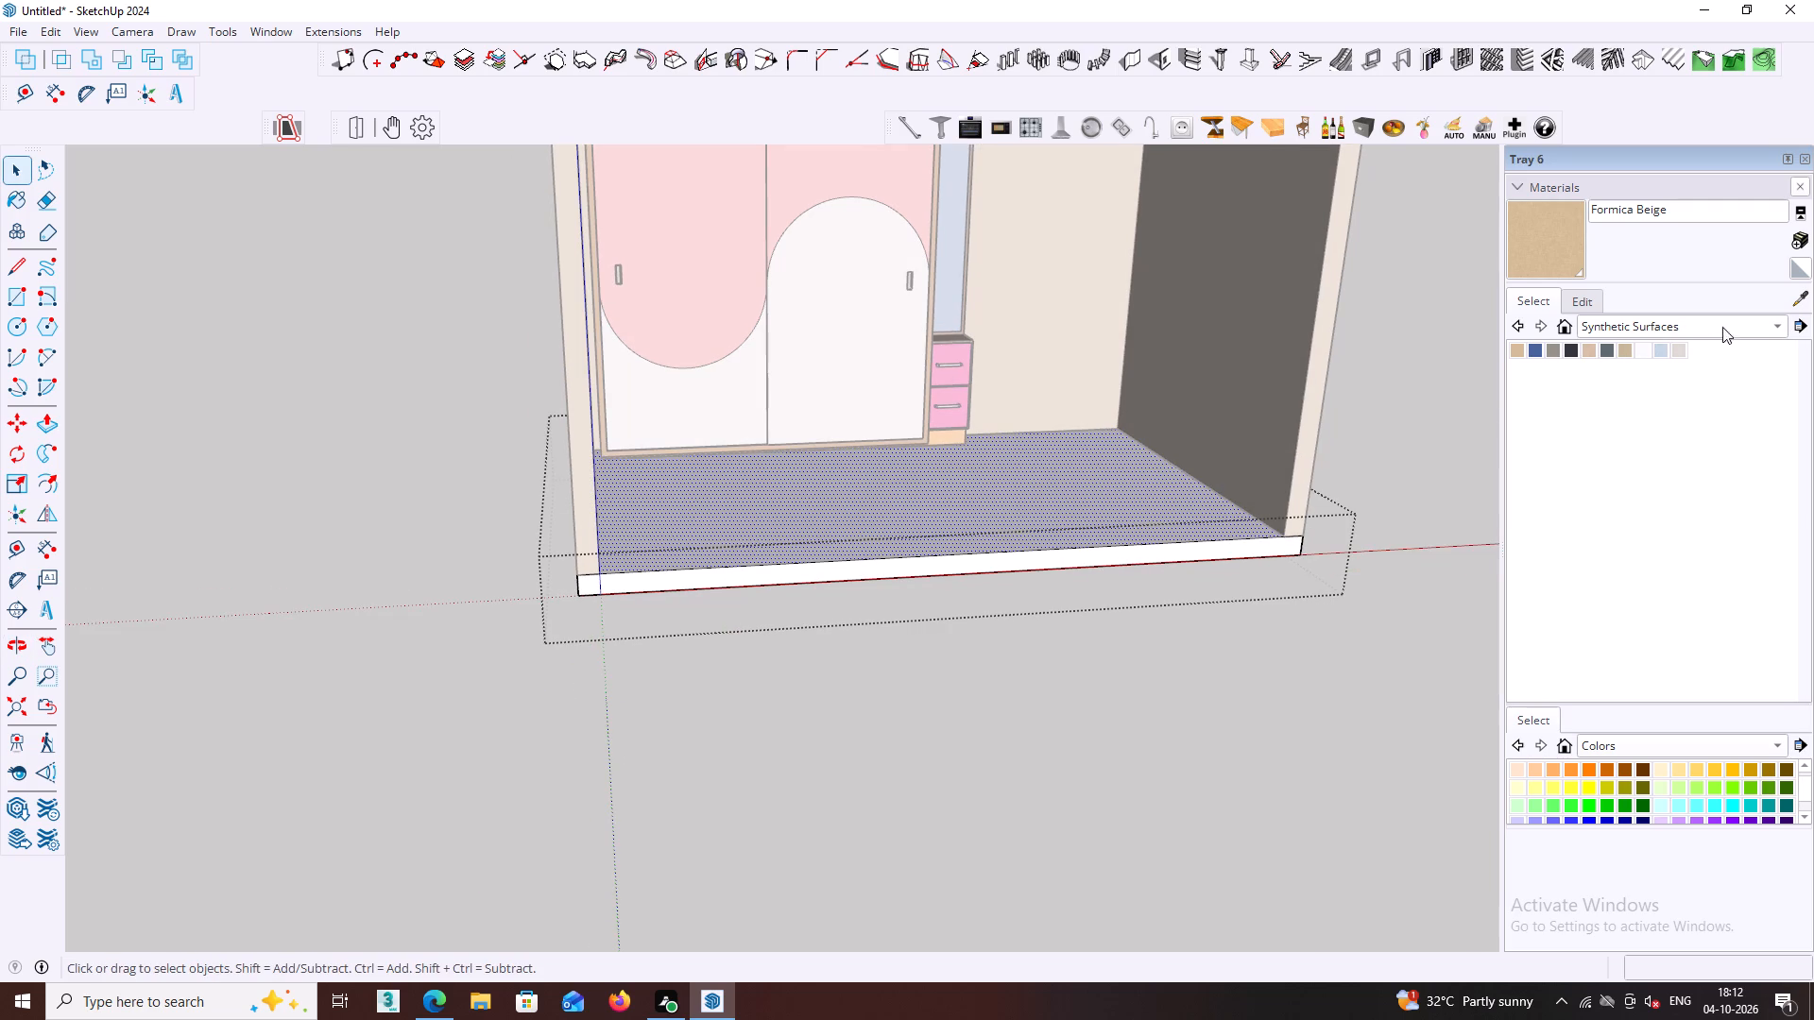
click(1771, 324)
click(1570, 342)
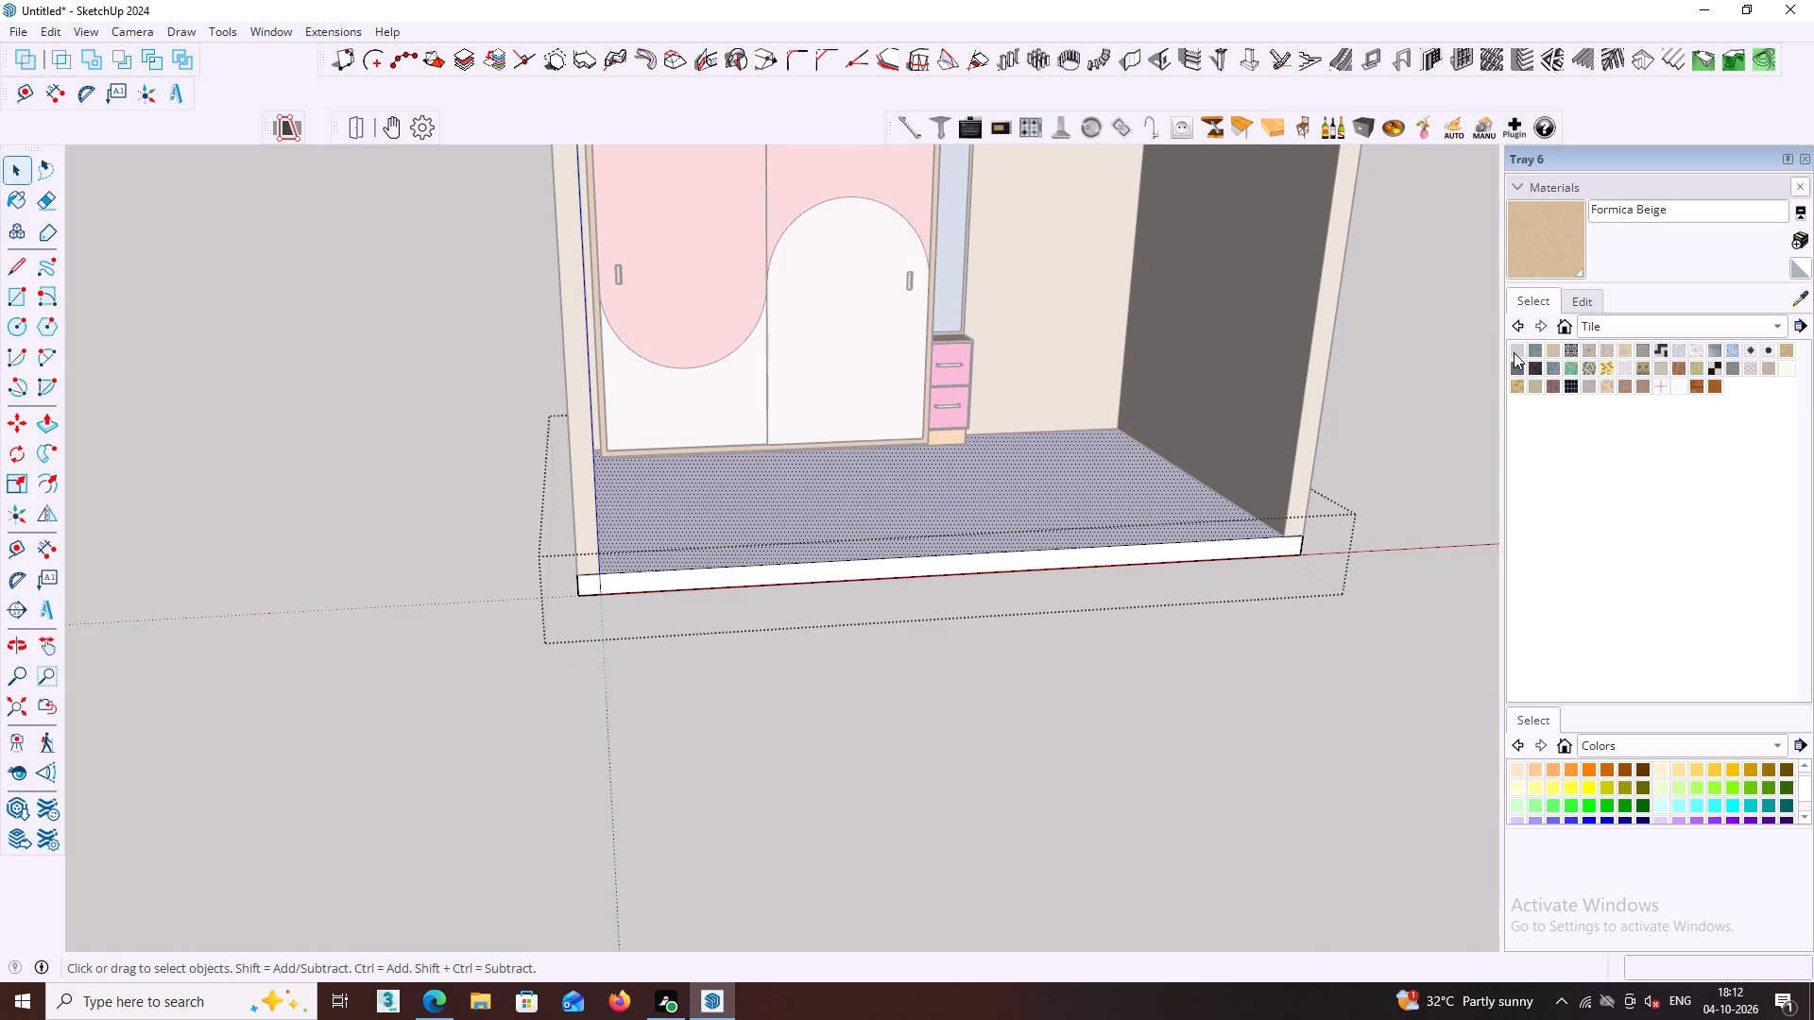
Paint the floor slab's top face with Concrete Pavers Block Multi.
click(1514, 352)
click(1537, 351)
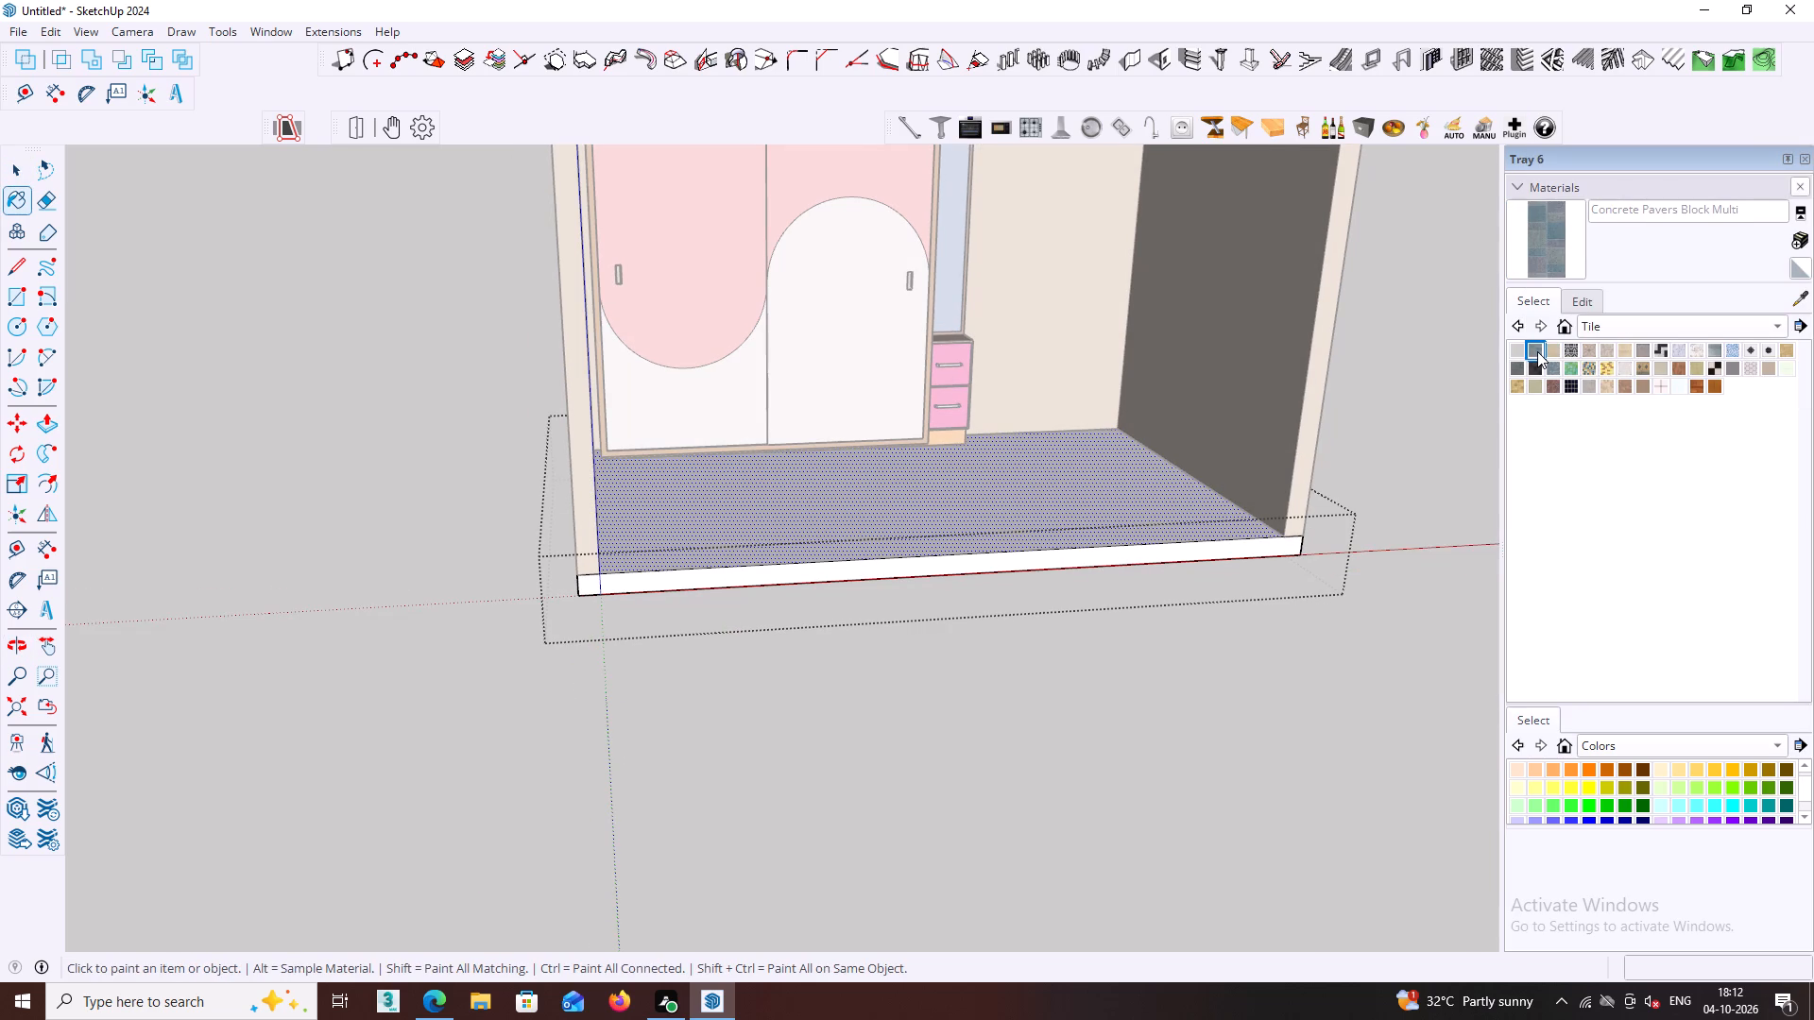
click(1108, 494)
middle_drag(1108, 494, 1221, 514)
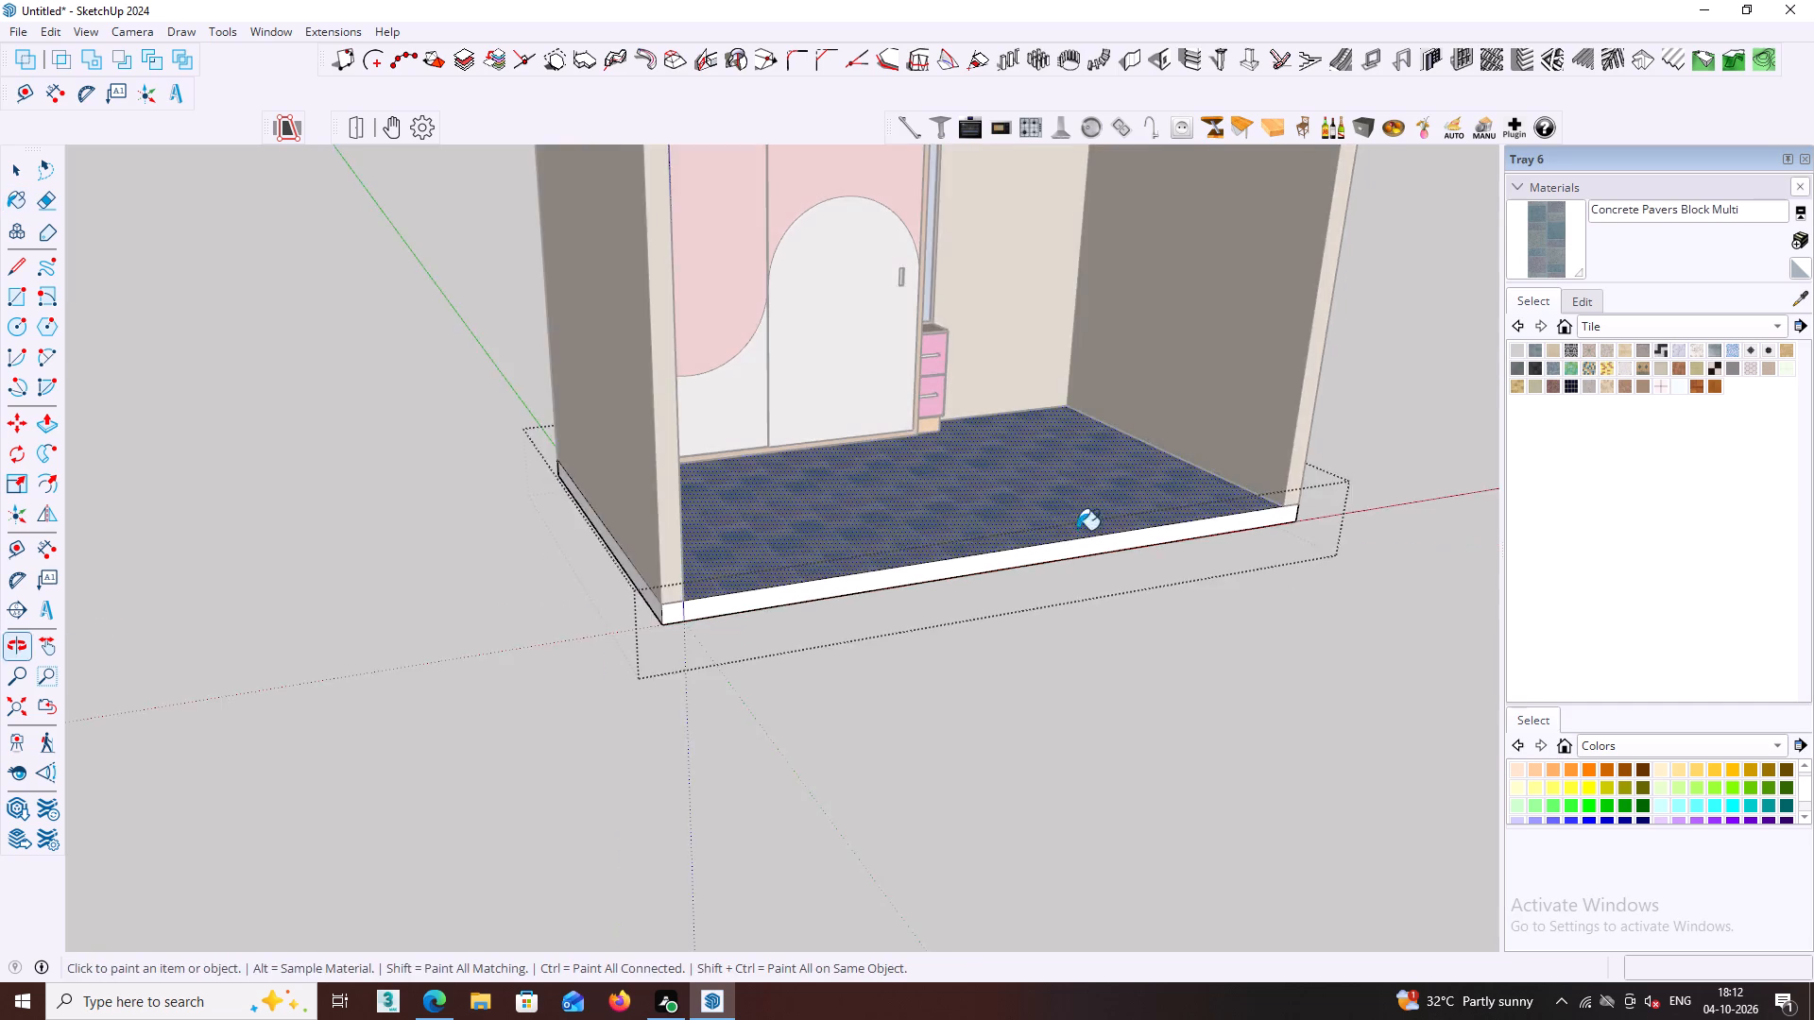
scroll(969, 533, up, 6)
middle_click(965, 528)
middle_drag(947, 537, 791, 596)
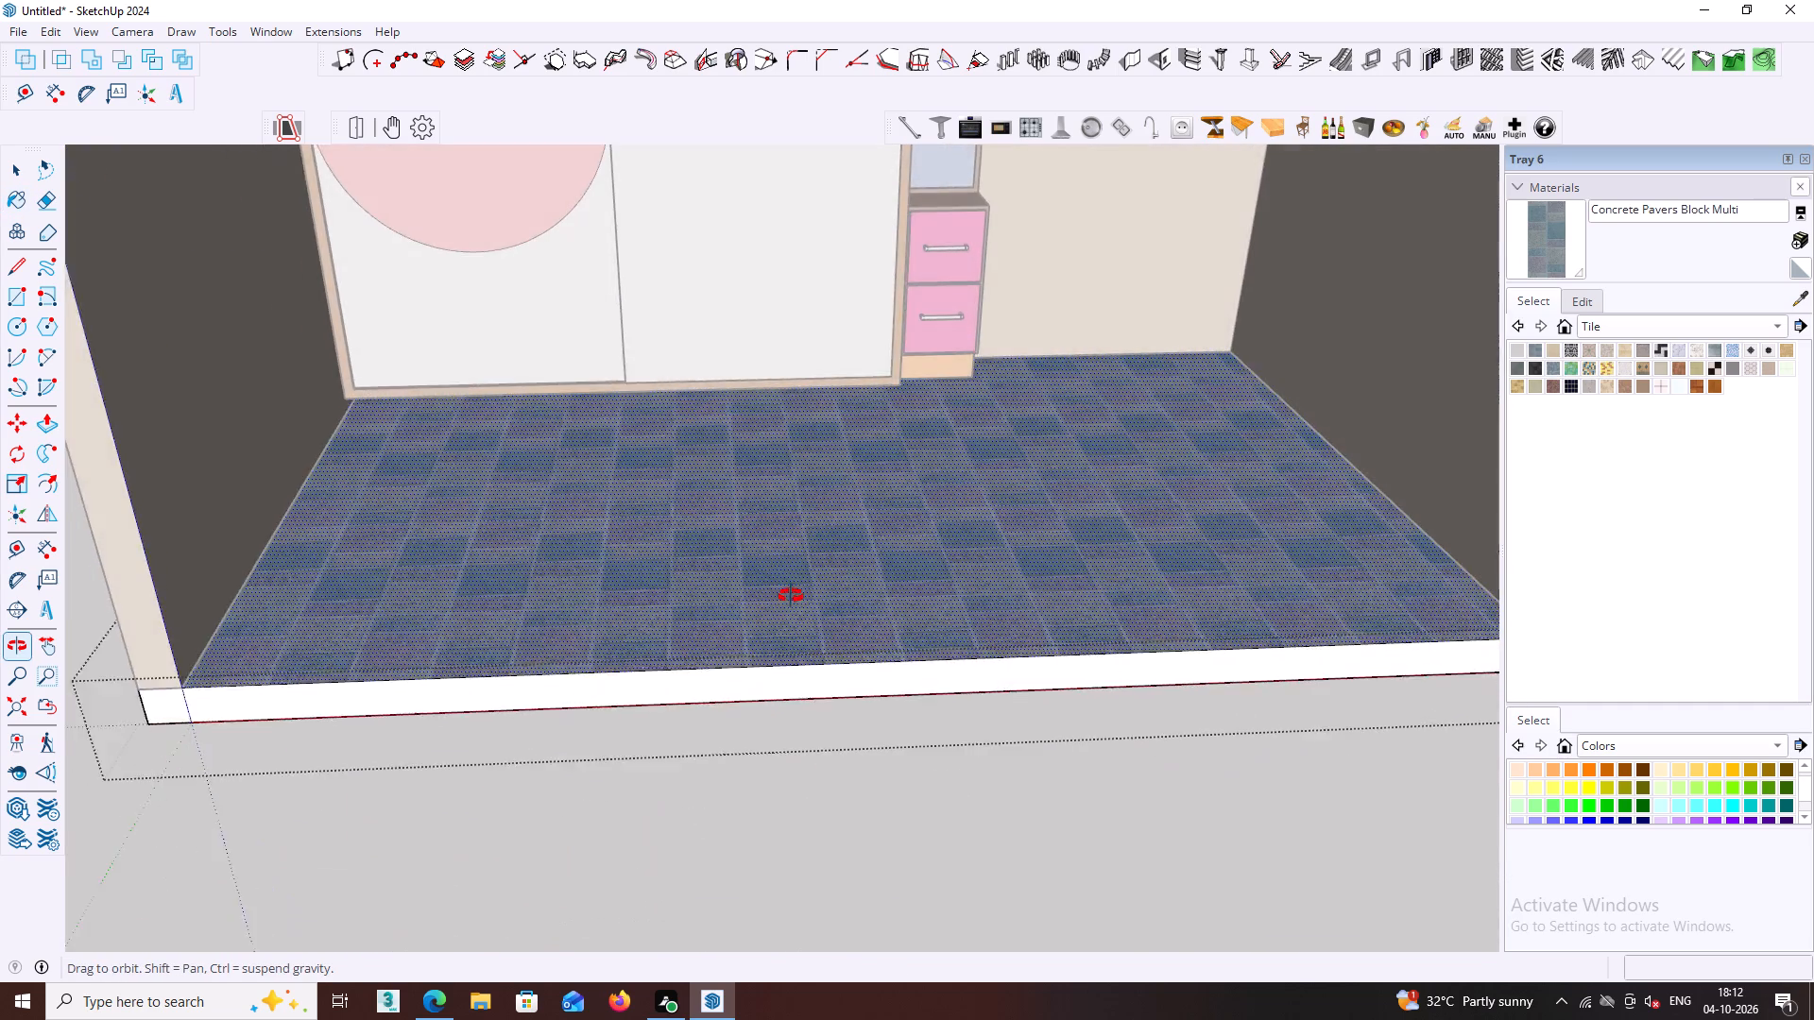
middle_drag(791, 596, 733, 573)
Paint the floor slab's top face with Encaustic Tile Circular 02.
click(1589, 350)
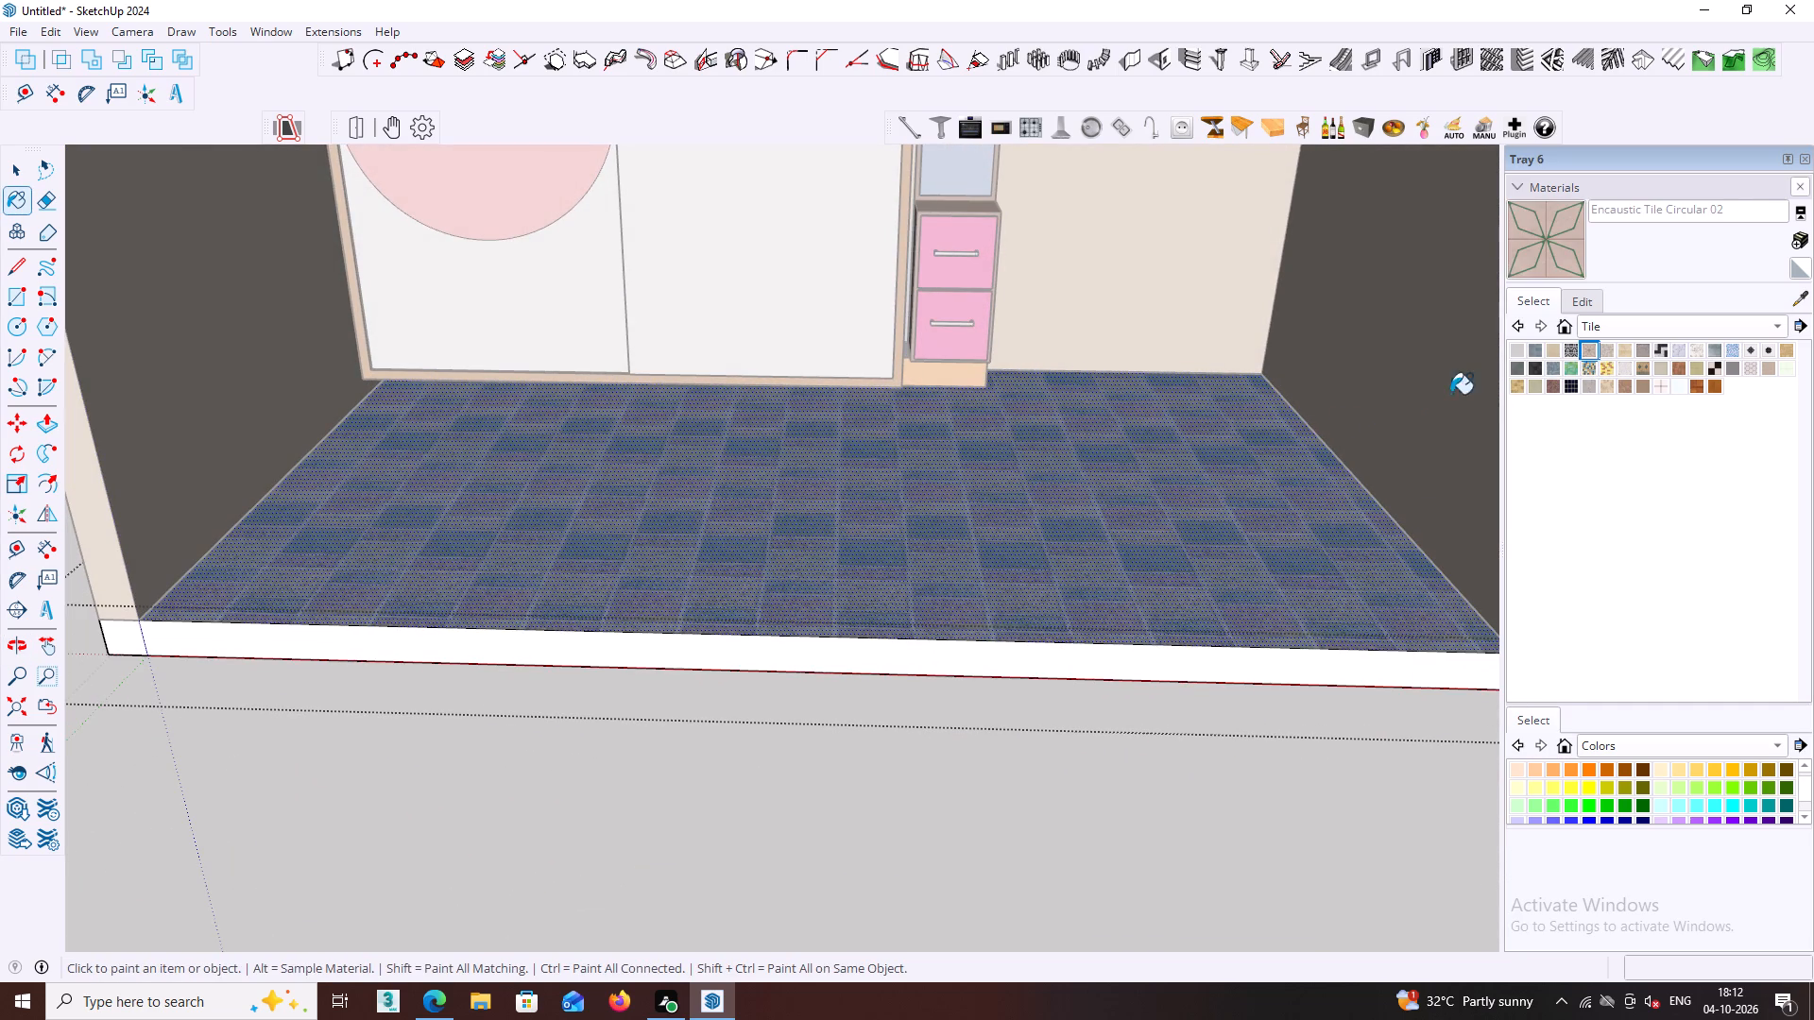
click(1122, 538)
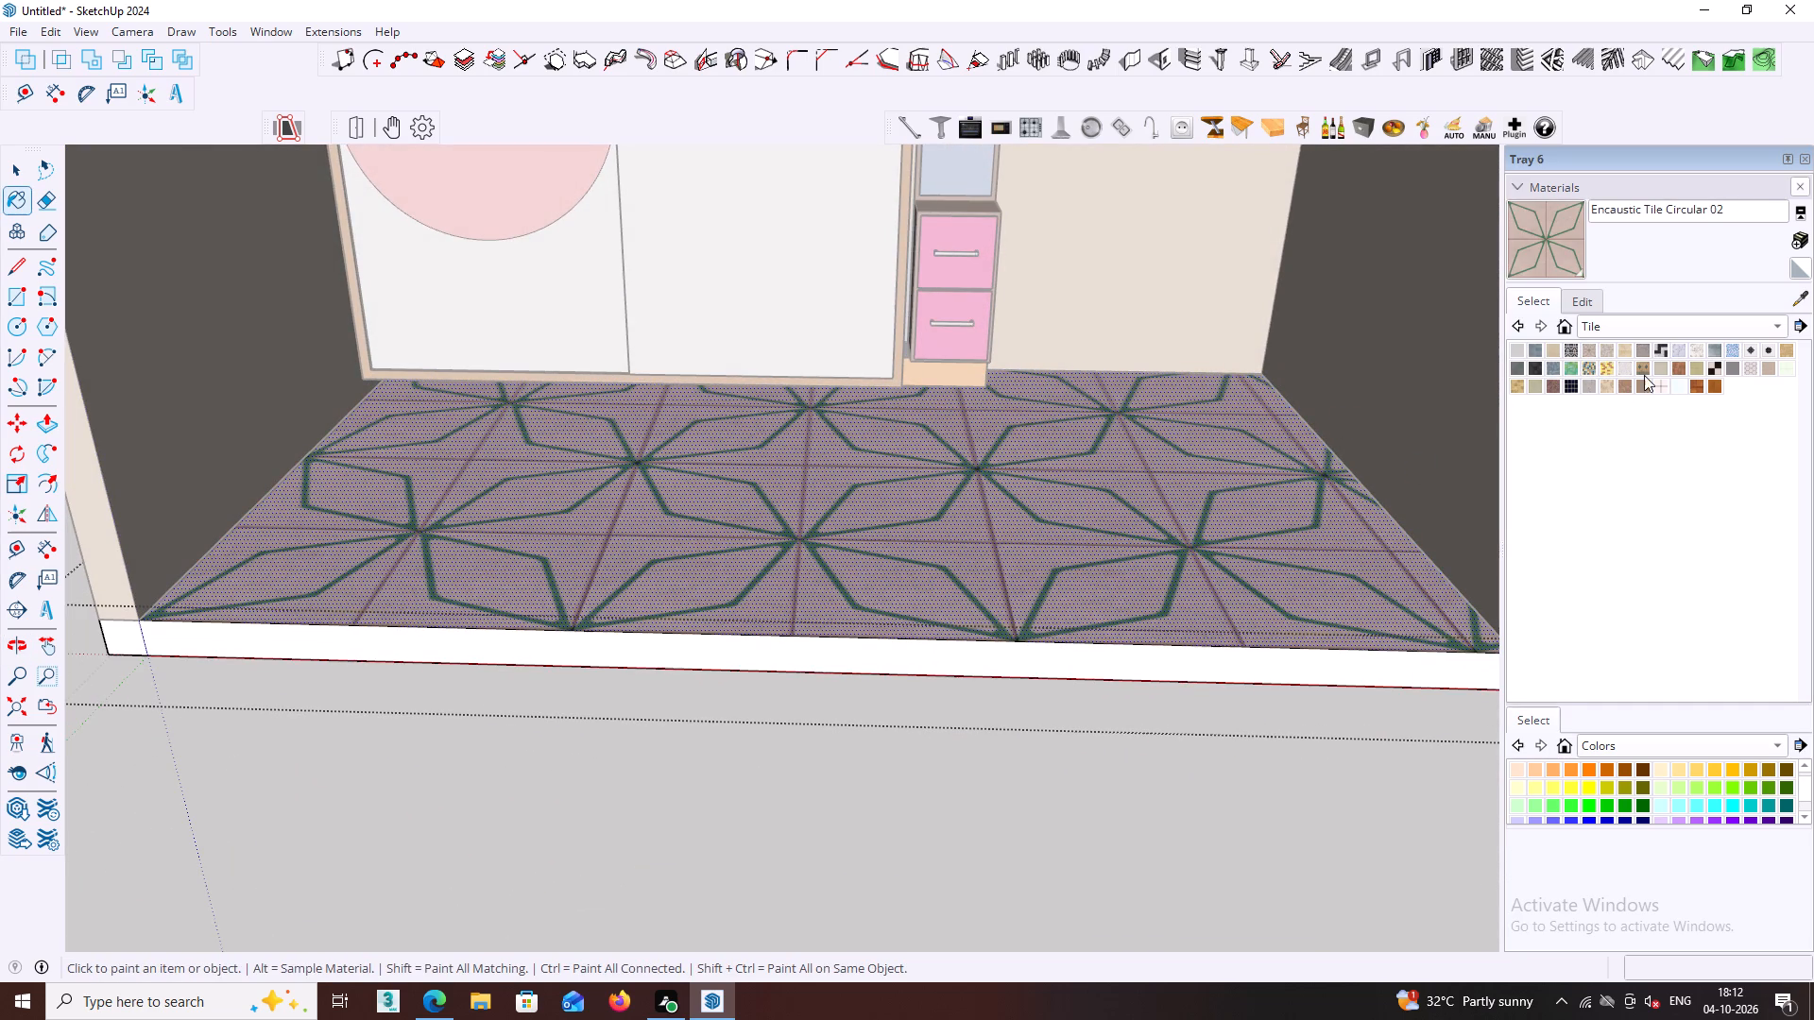
Paint the floor slab's top face with Marble Carrara Gold Floor Tile and close the group.
click(1698, 350)
click(1003, 591)
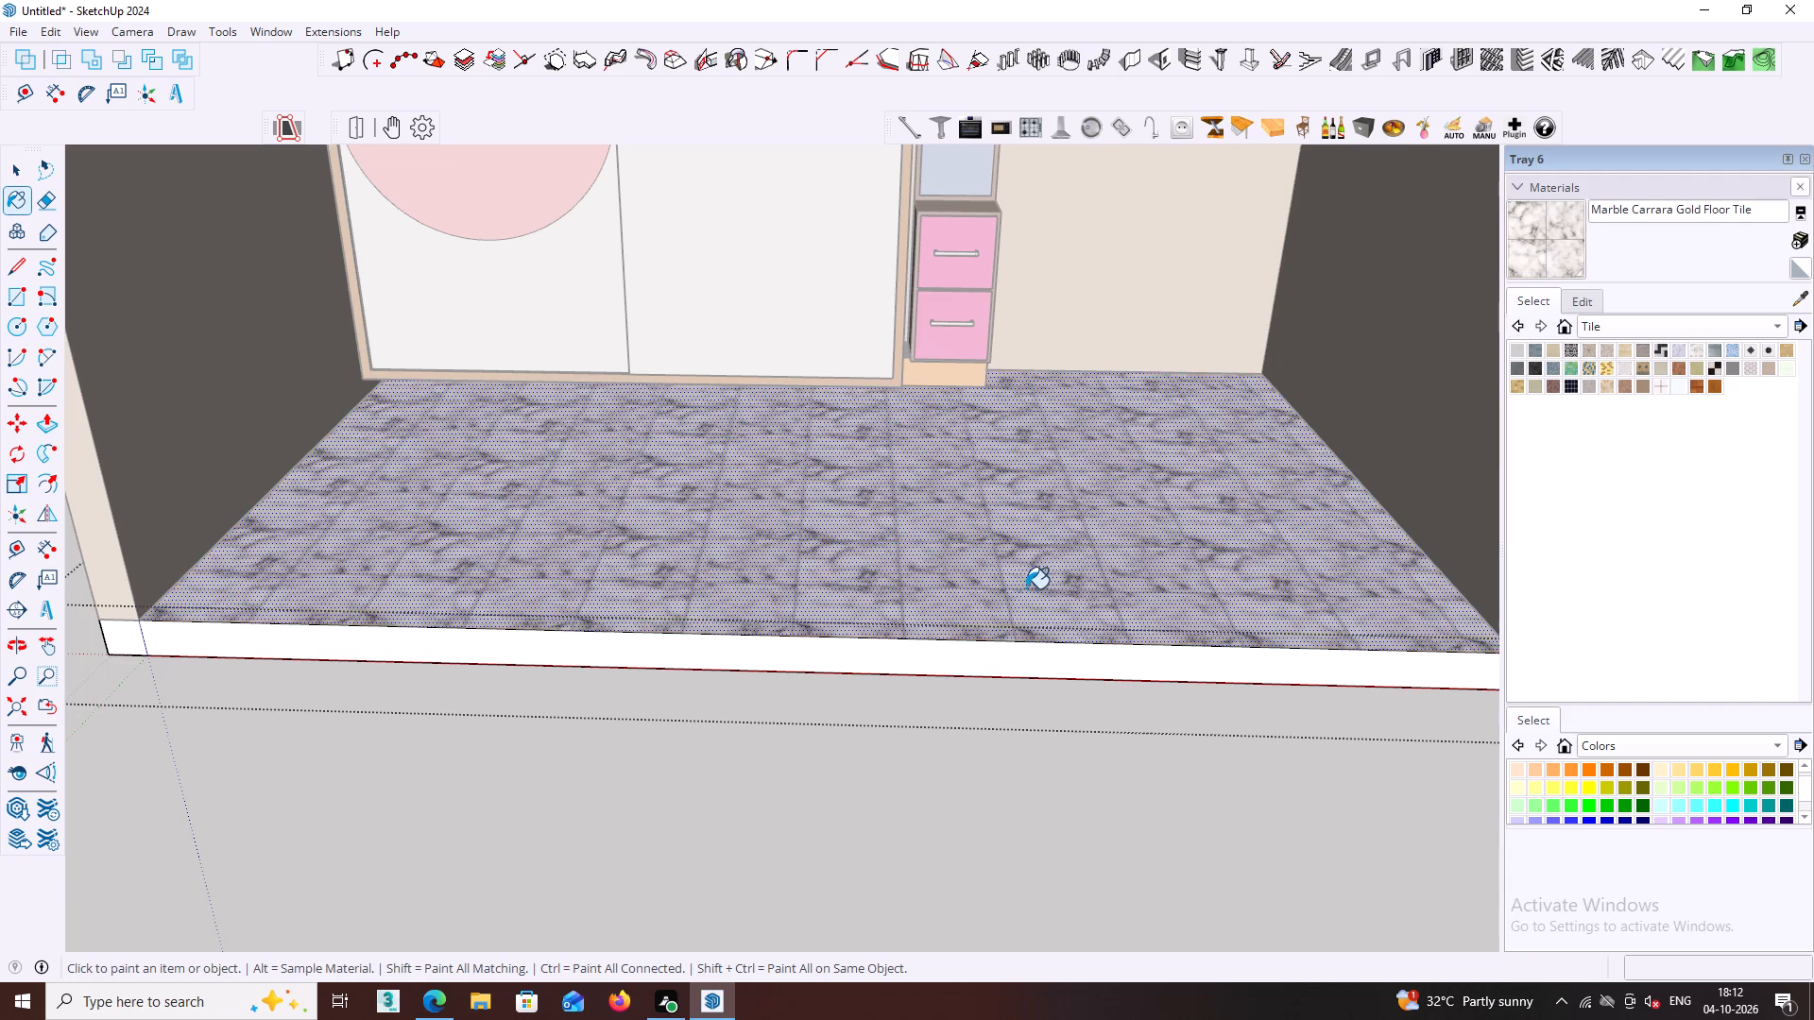
key(space)
click(1001, 792)
Examine the marble-tiled floor and the slab's front edge from several angles around the room.
middle_drag(1011, 779, 1285, 835)
middle_click(1093, 735)
scroll(1093, 735, down, 3)
middle_drag(932, 699, 867, 897)
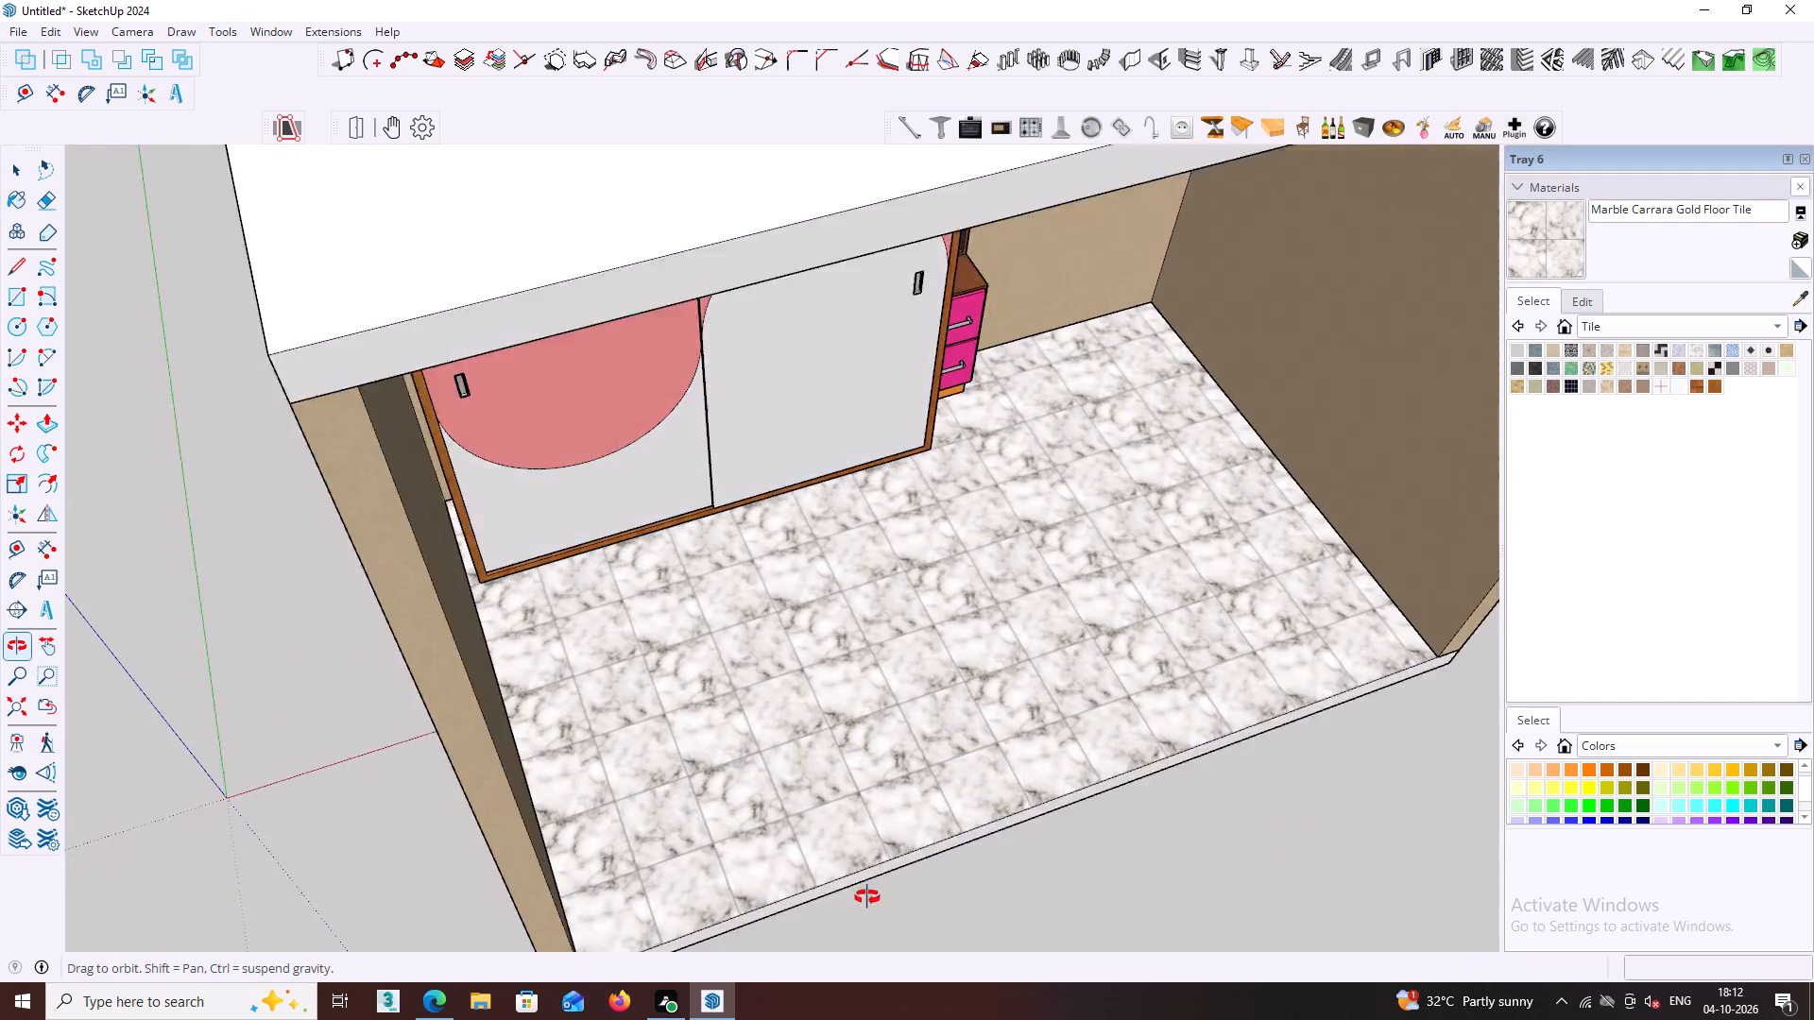
middle_drag(867, 897, 710, 767)
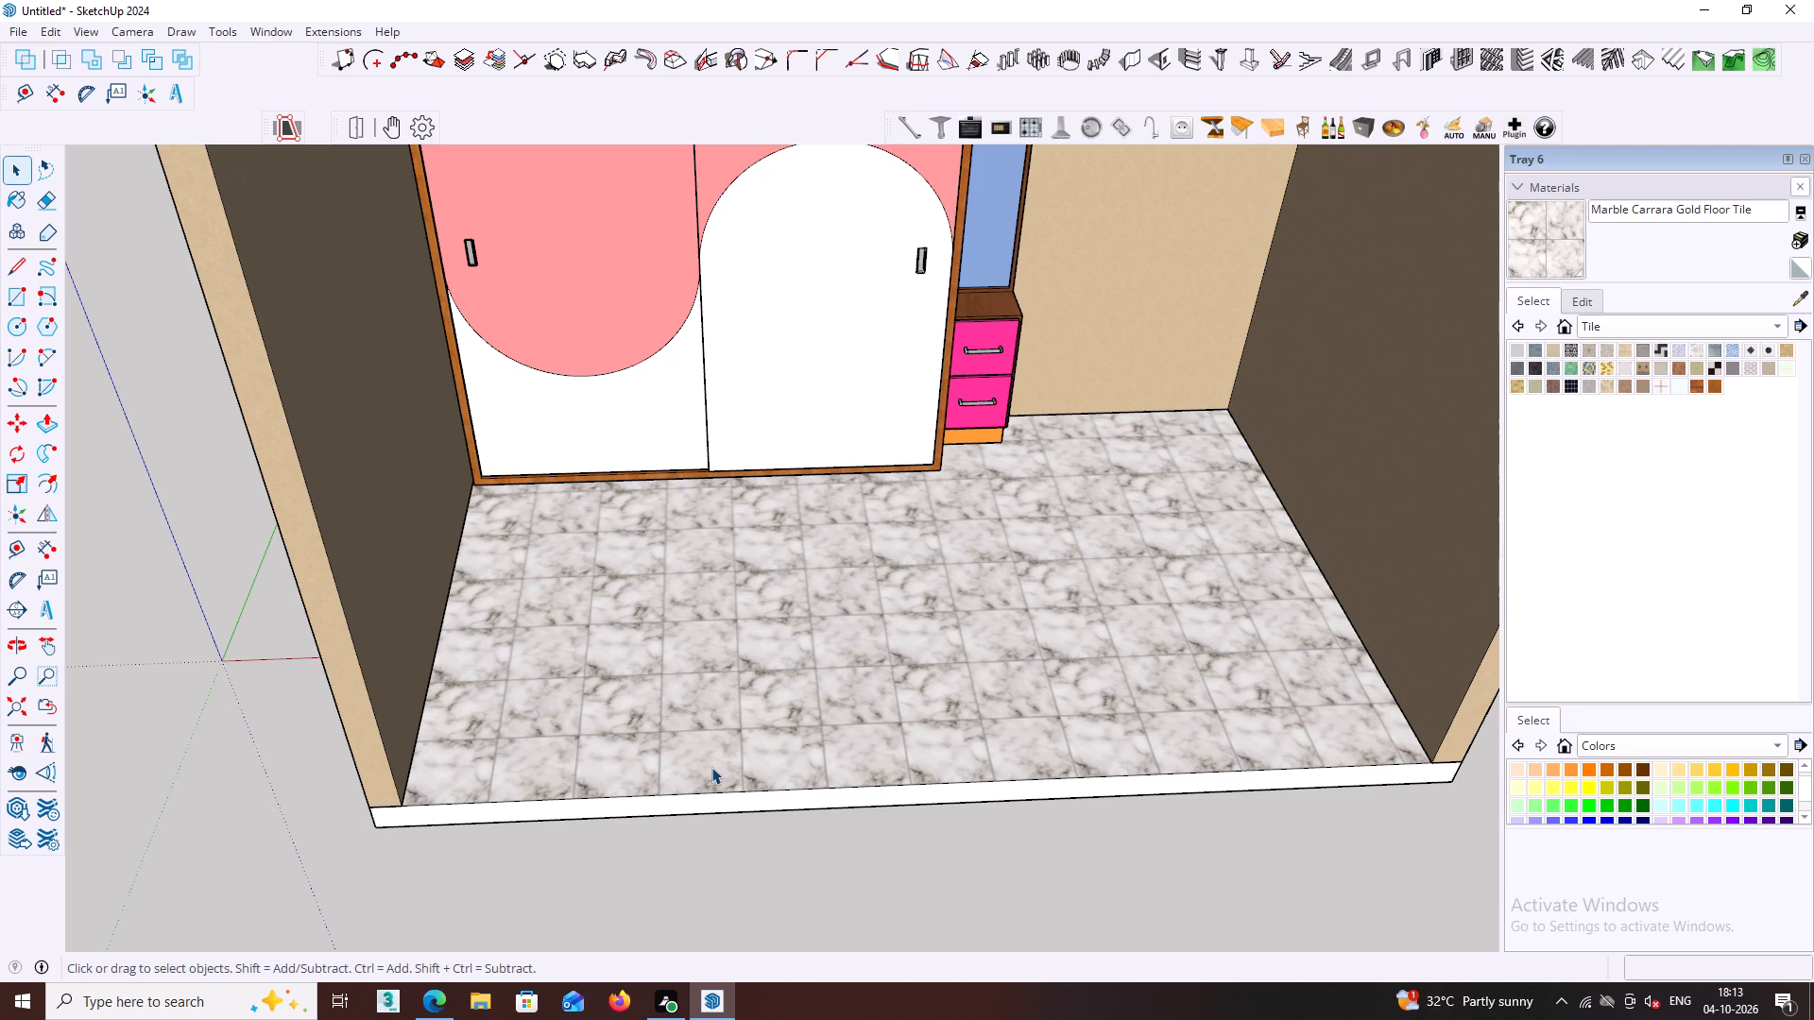
scroll(676, 849, down, 2)
middle_drag(657, 854, 694, 750)
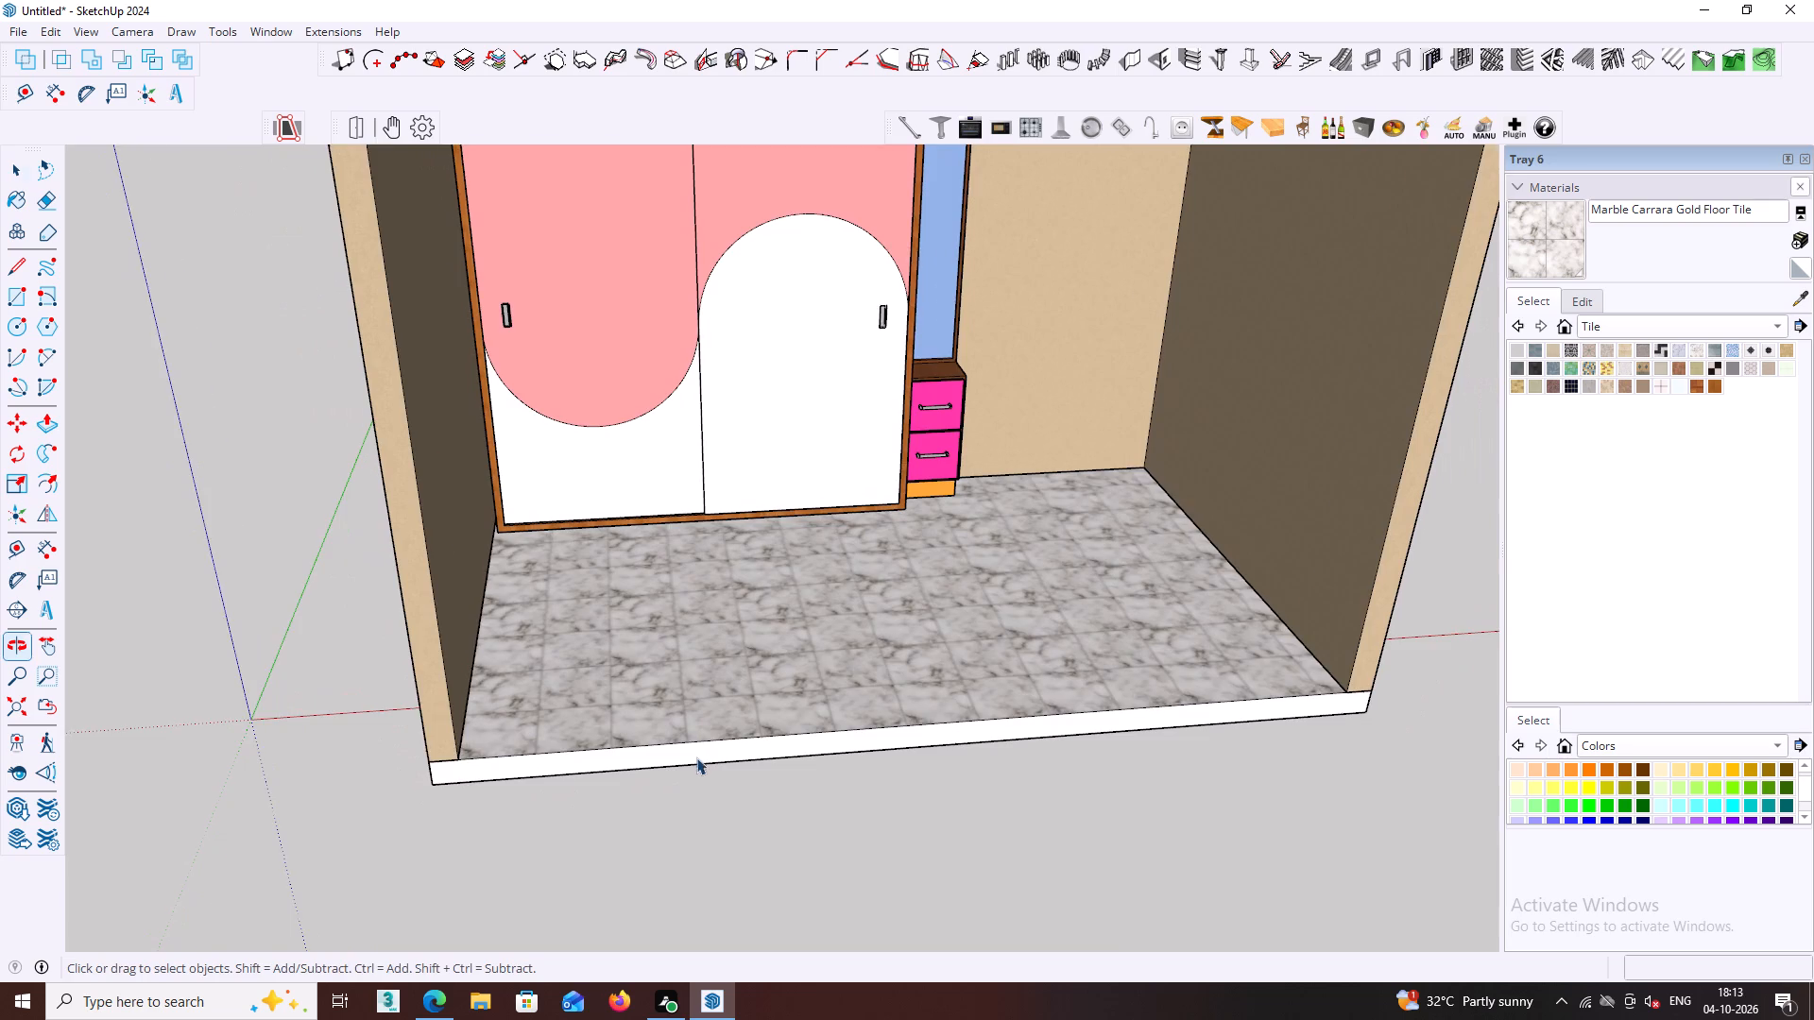
scroll(695, 758, down, 1)
shift+middle_drag(725, 771, 634, 718)
Open the floor slab group and select the face along its front edge.
click(645, 697)
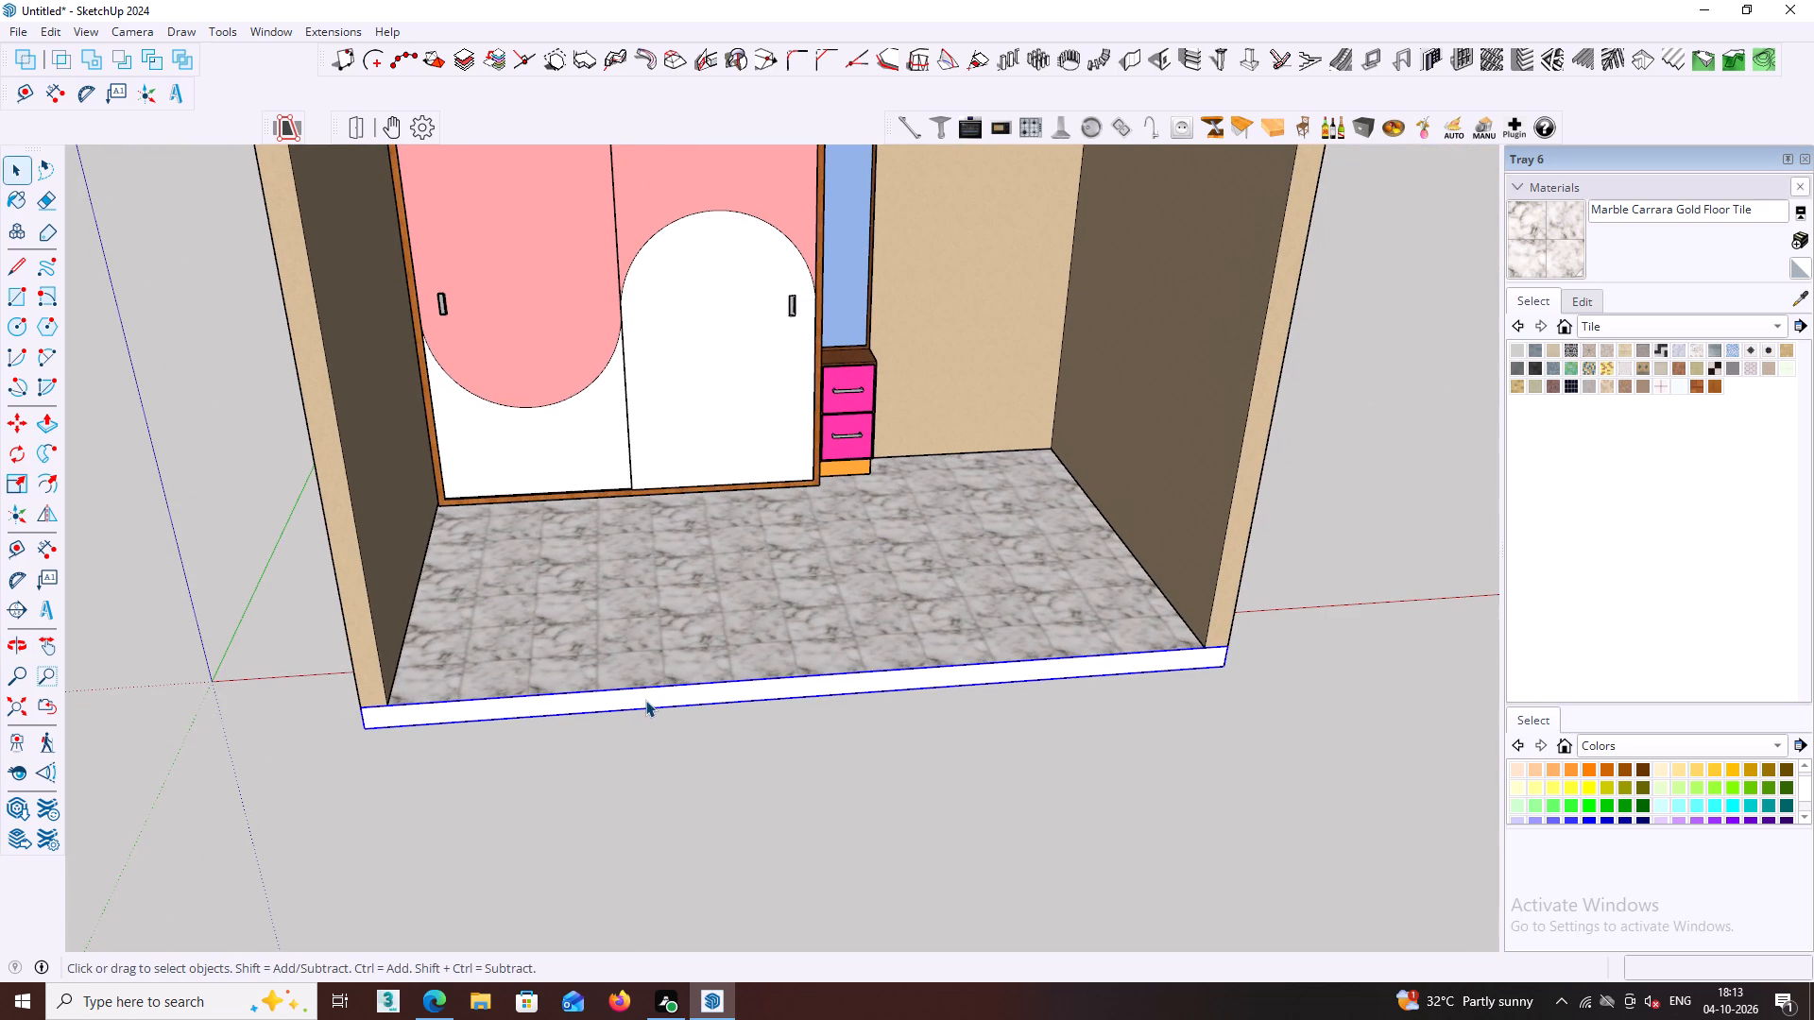
scroll(645, 700, up, 2)
click(645, 700)
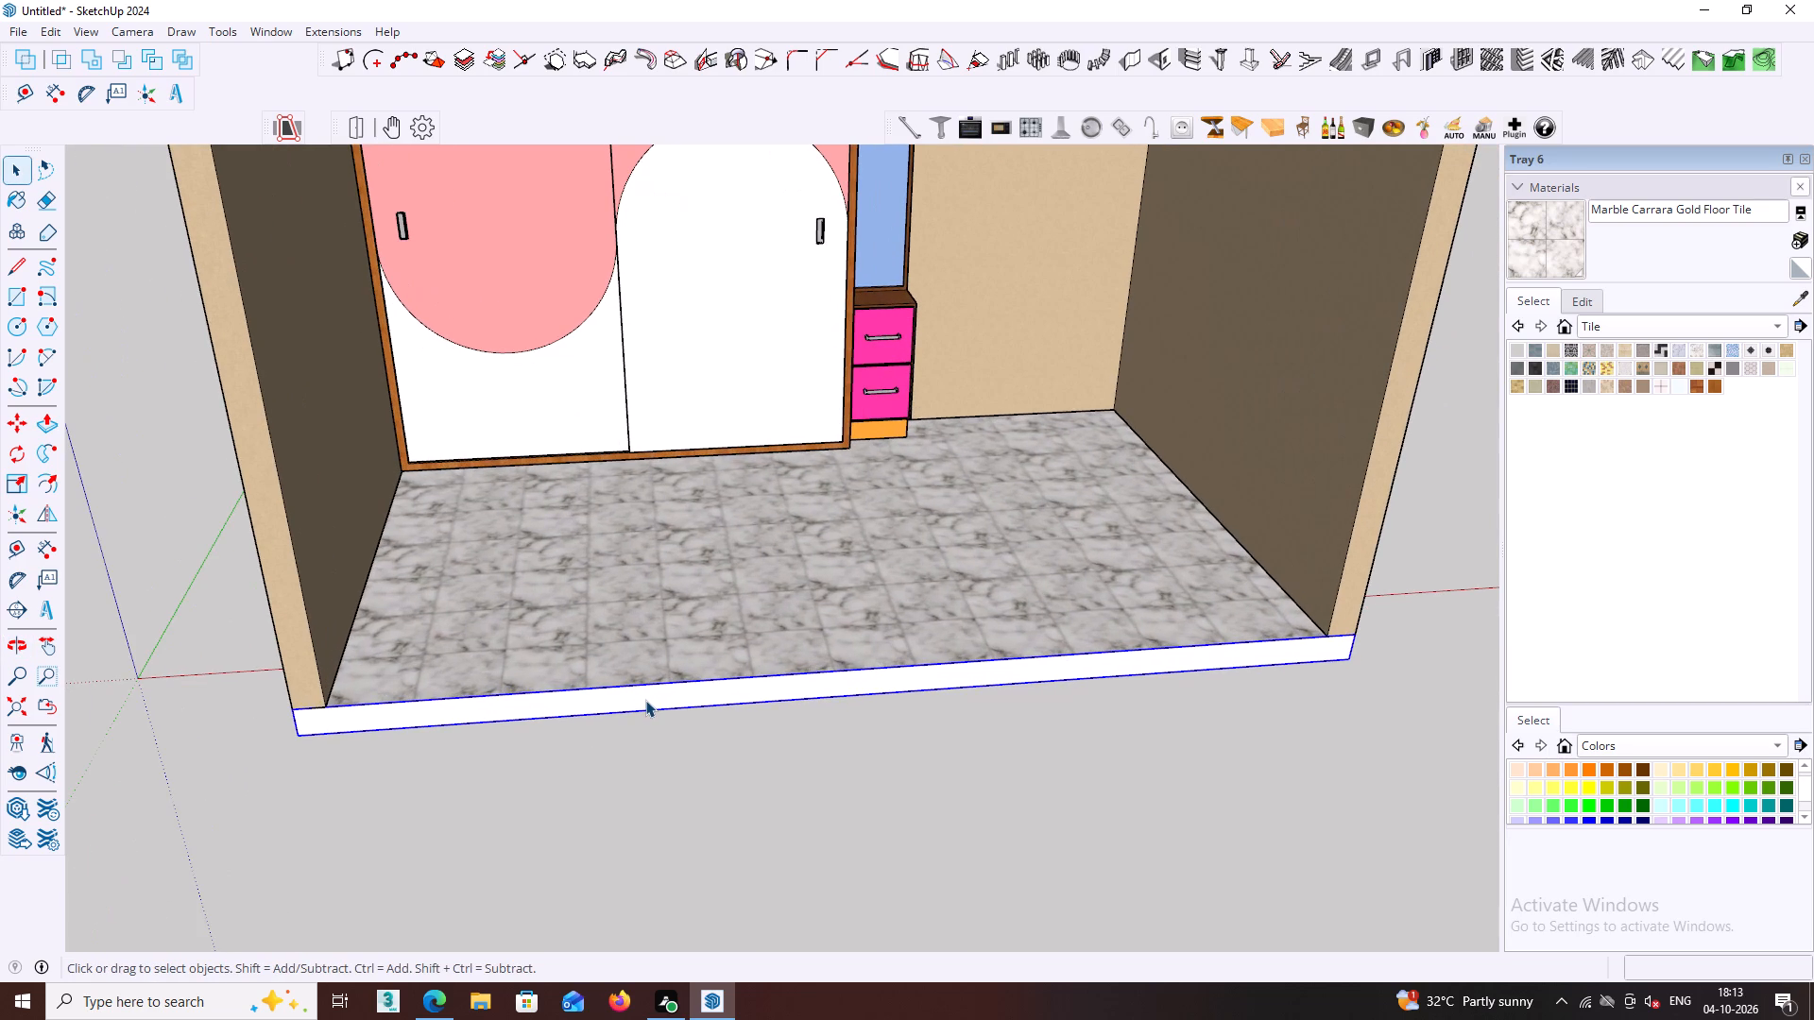
scroll(645, 700, up, 3)
triple_click(646, 700)
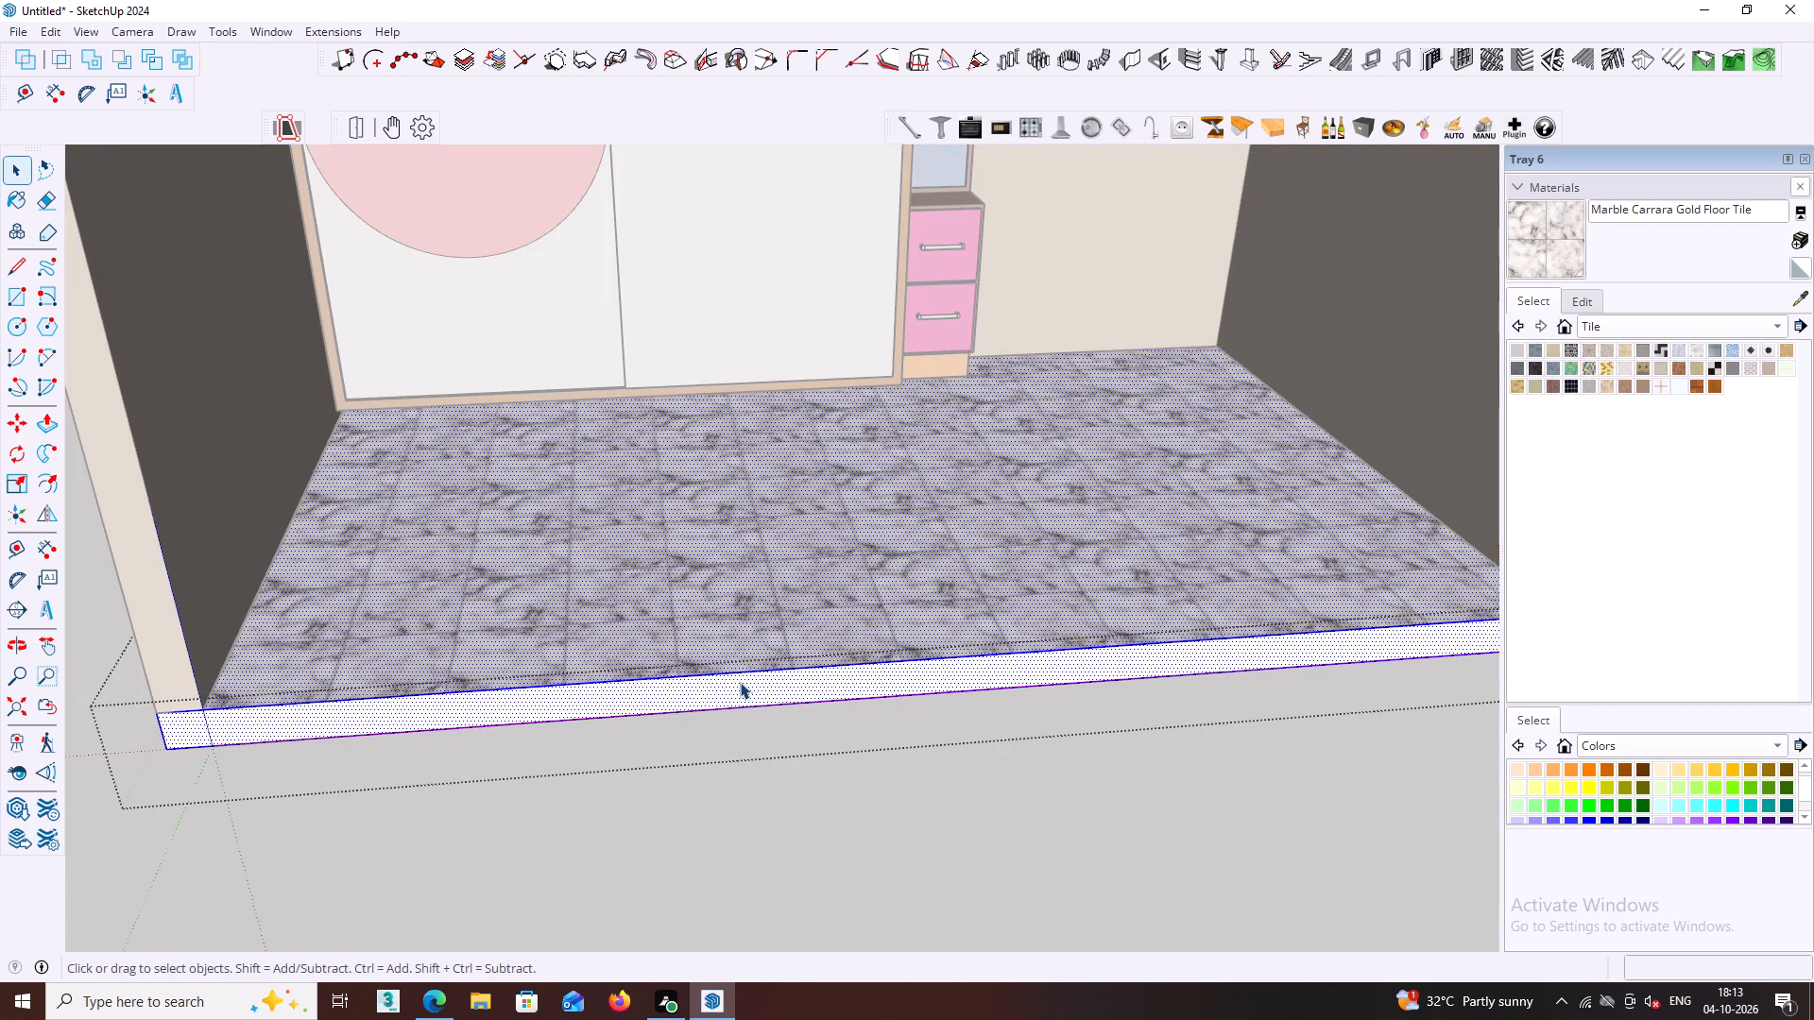
click(740, 682)
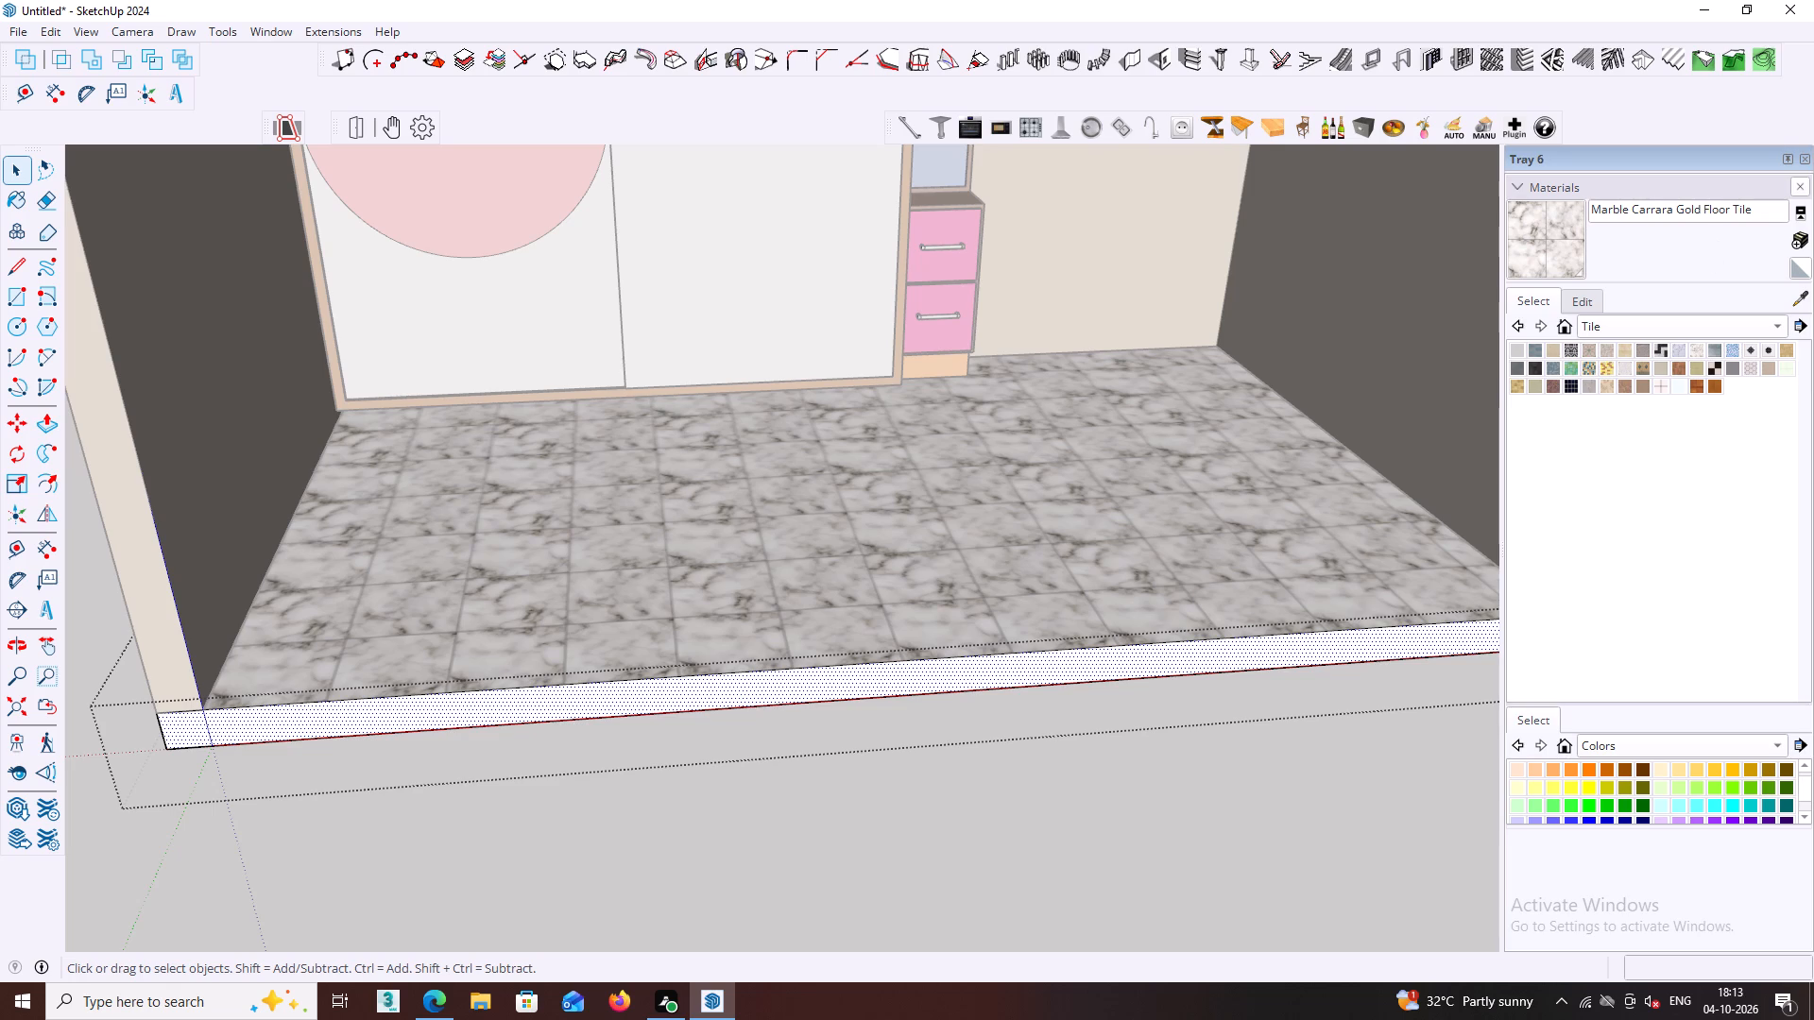
Remove the Materials dialog from Tray 6 and close the tray.
click(1800, 187)
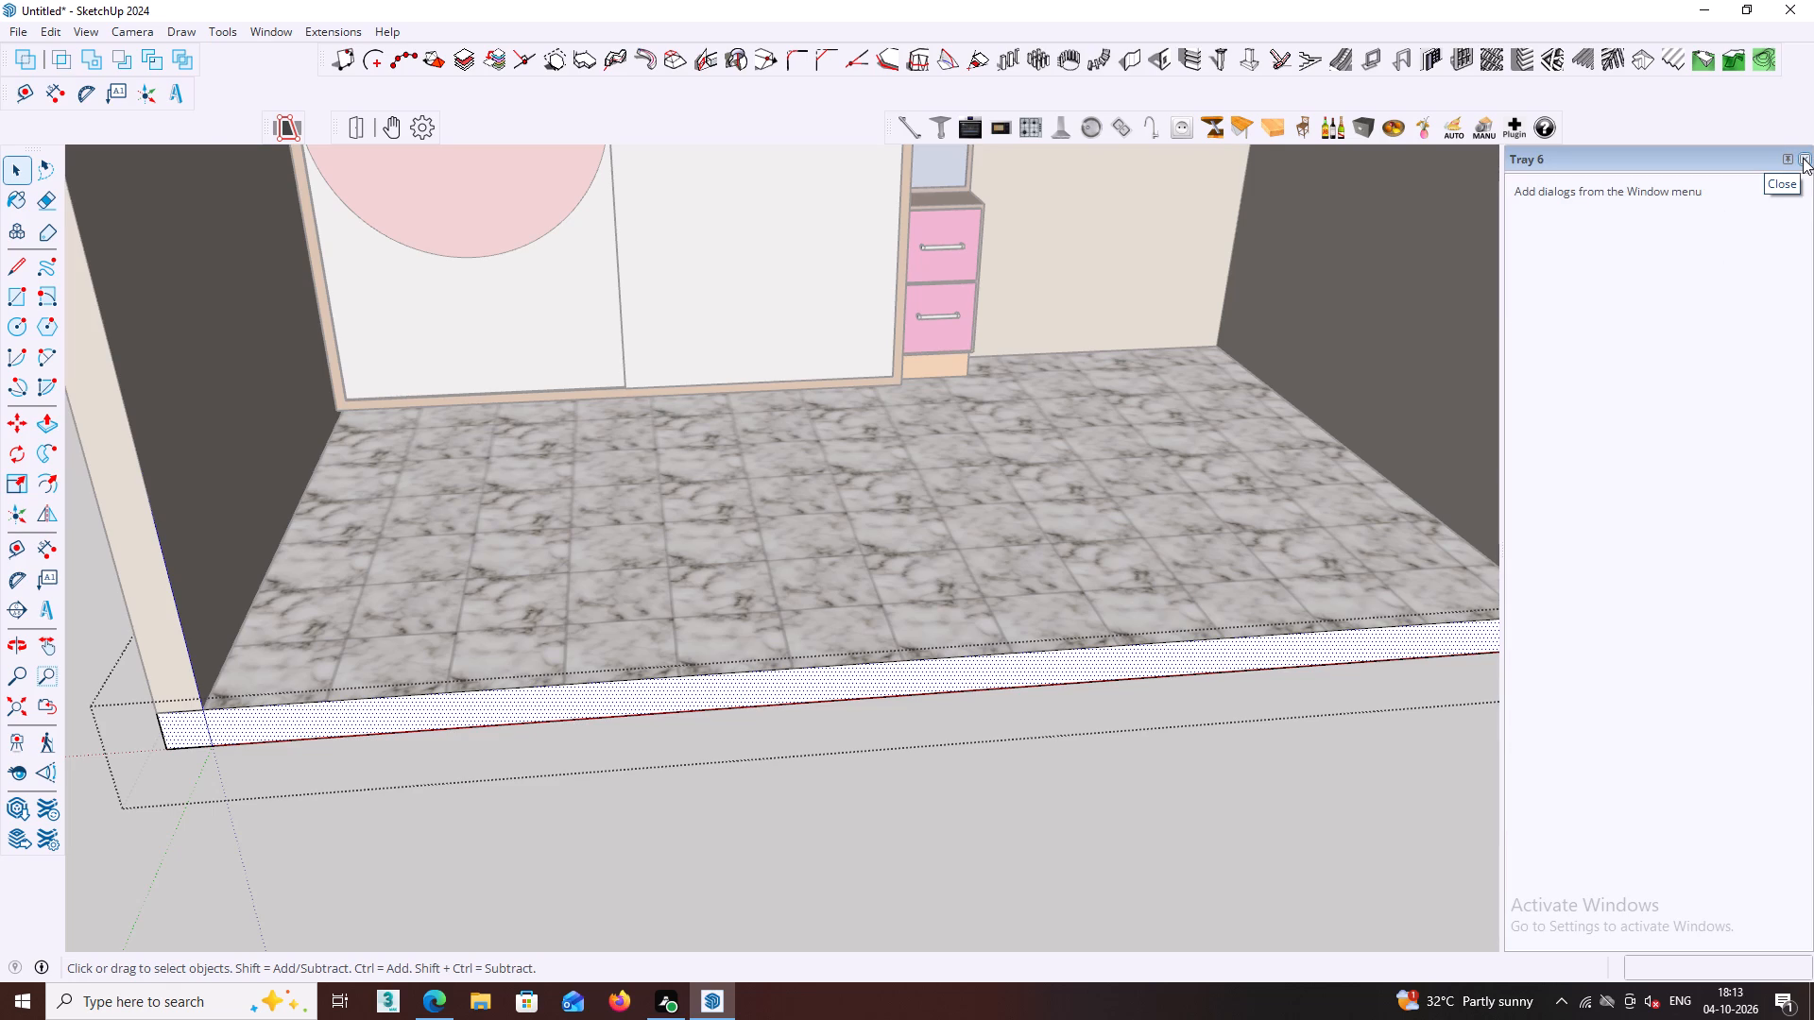
click(1803, 158)
Show Tray 1 to check its contents, close it, and delete the tray.
scroll(304, 361, down, 1)
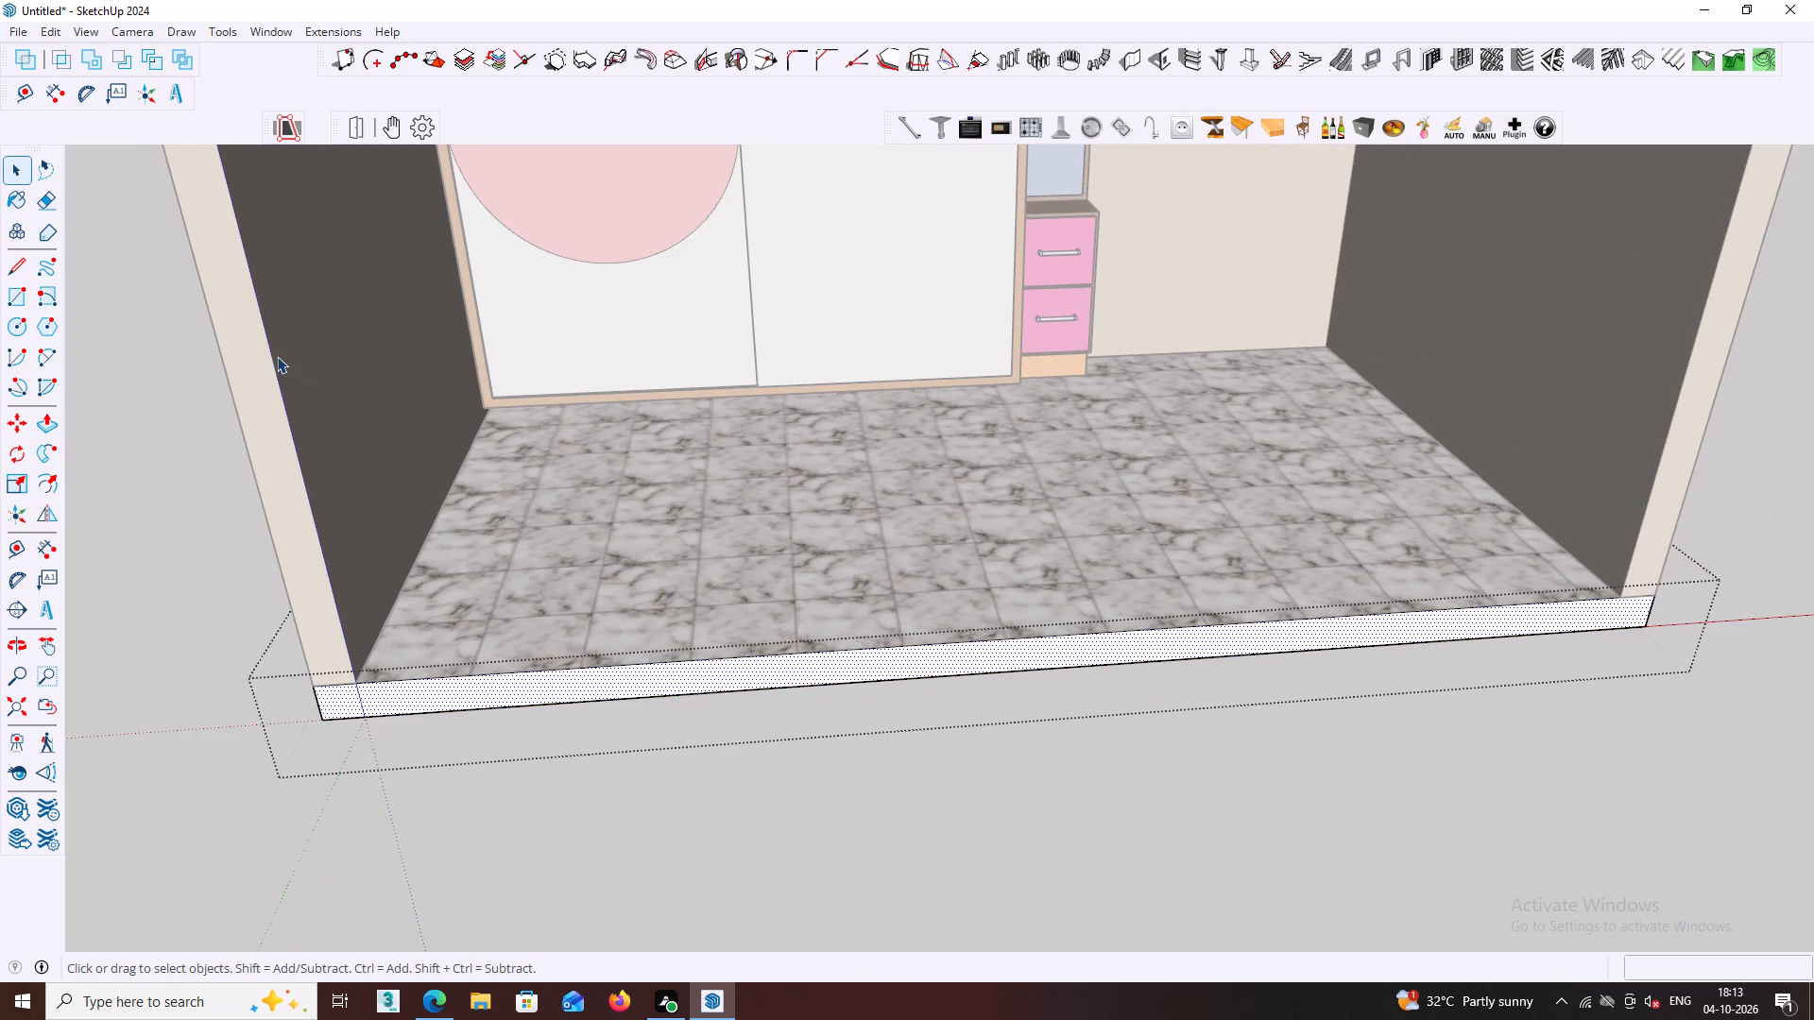
click(271, 27)
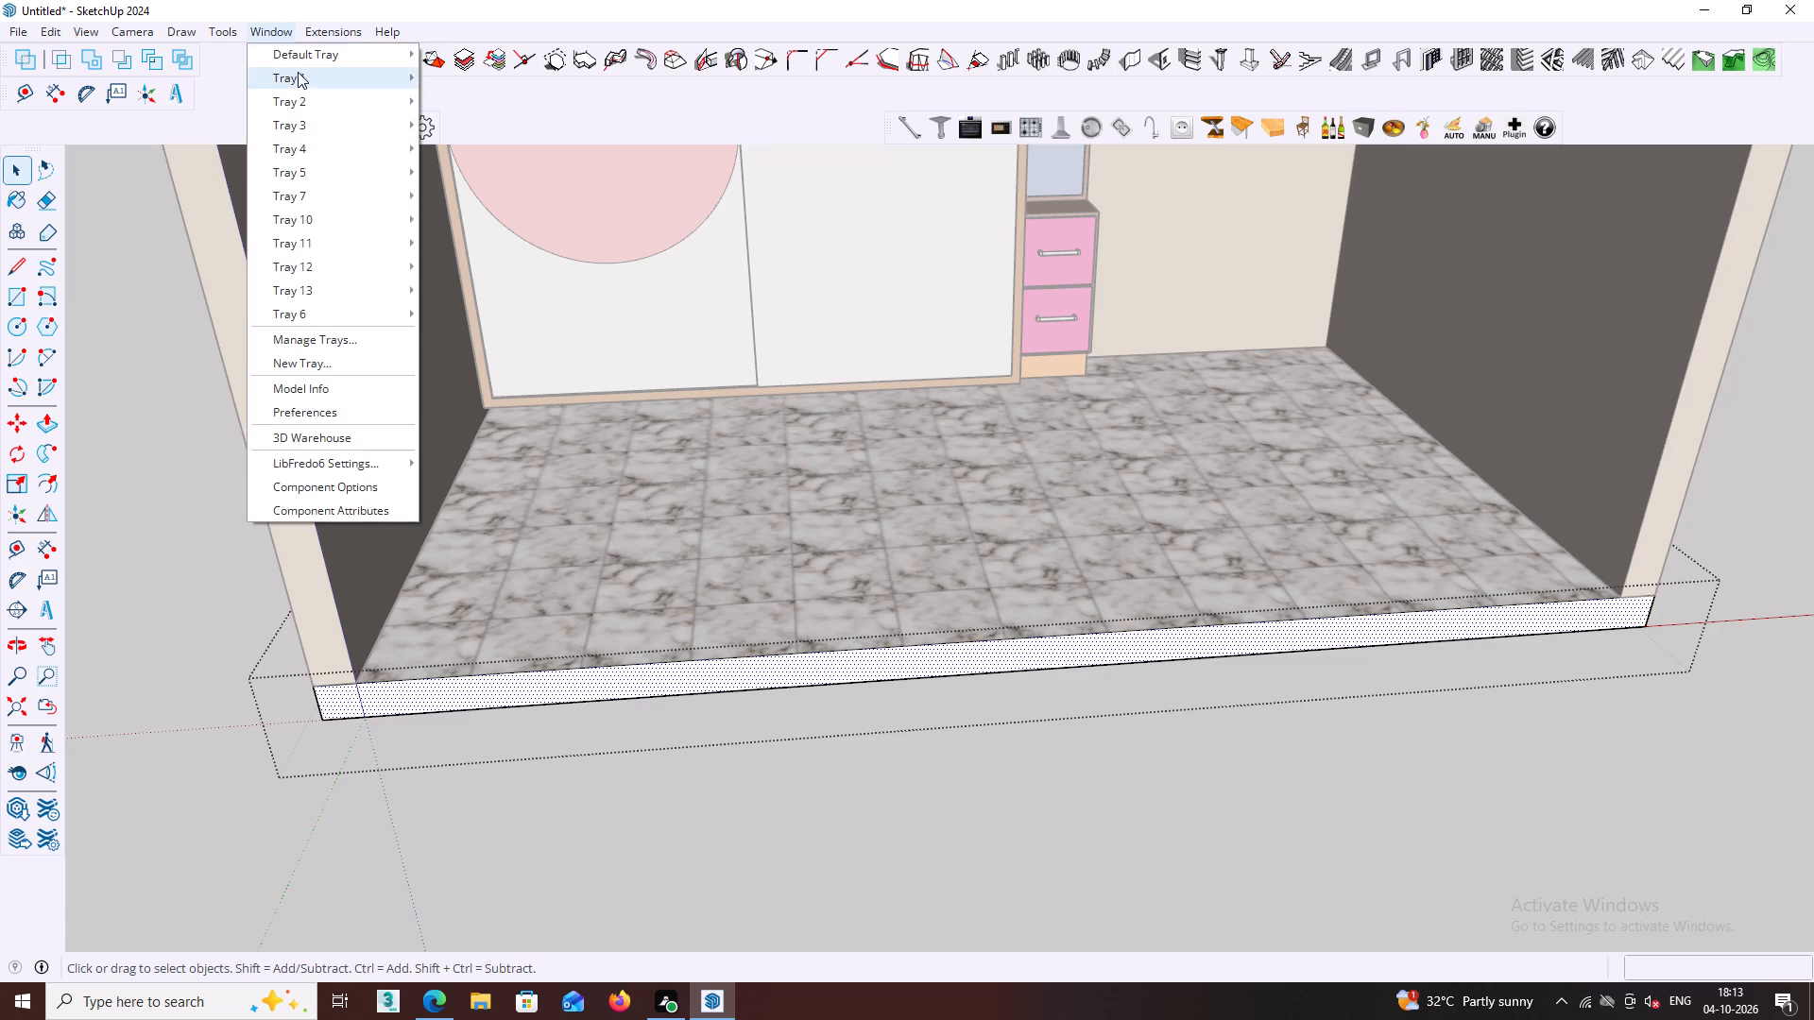
click(298, 76)
click(451, 78)
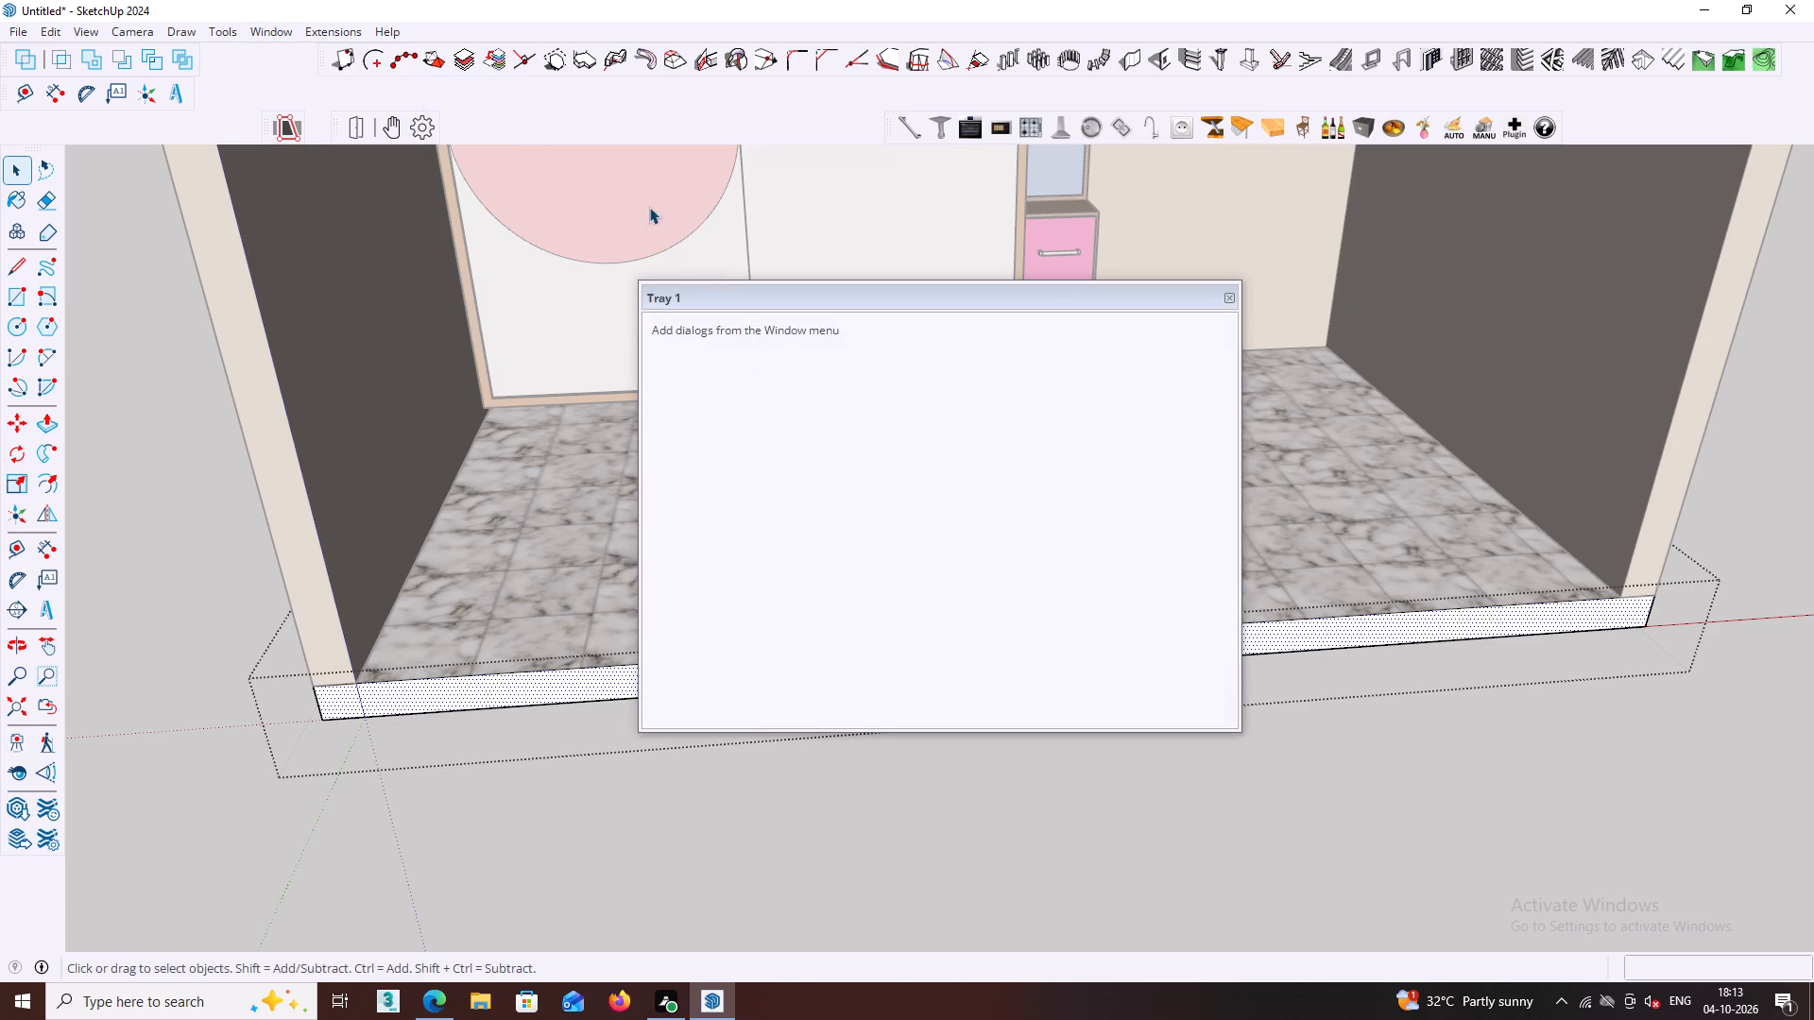
click(1233, 294)
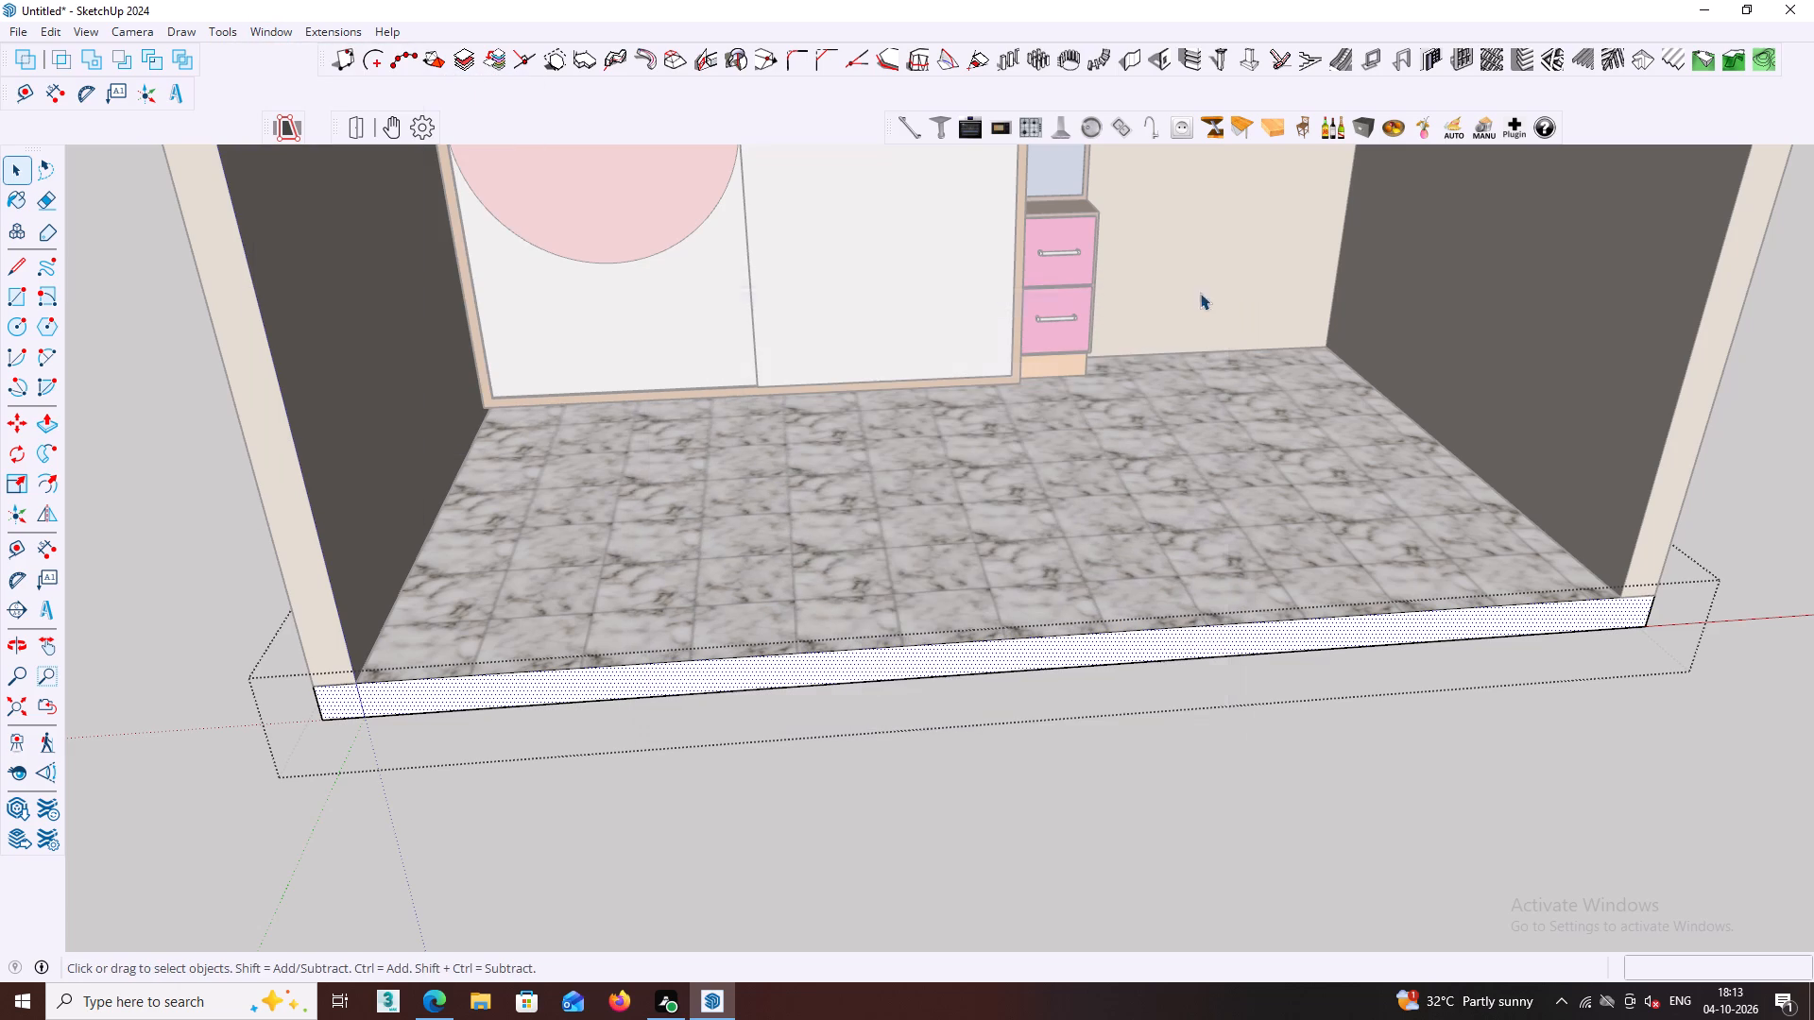
click(271, 31)
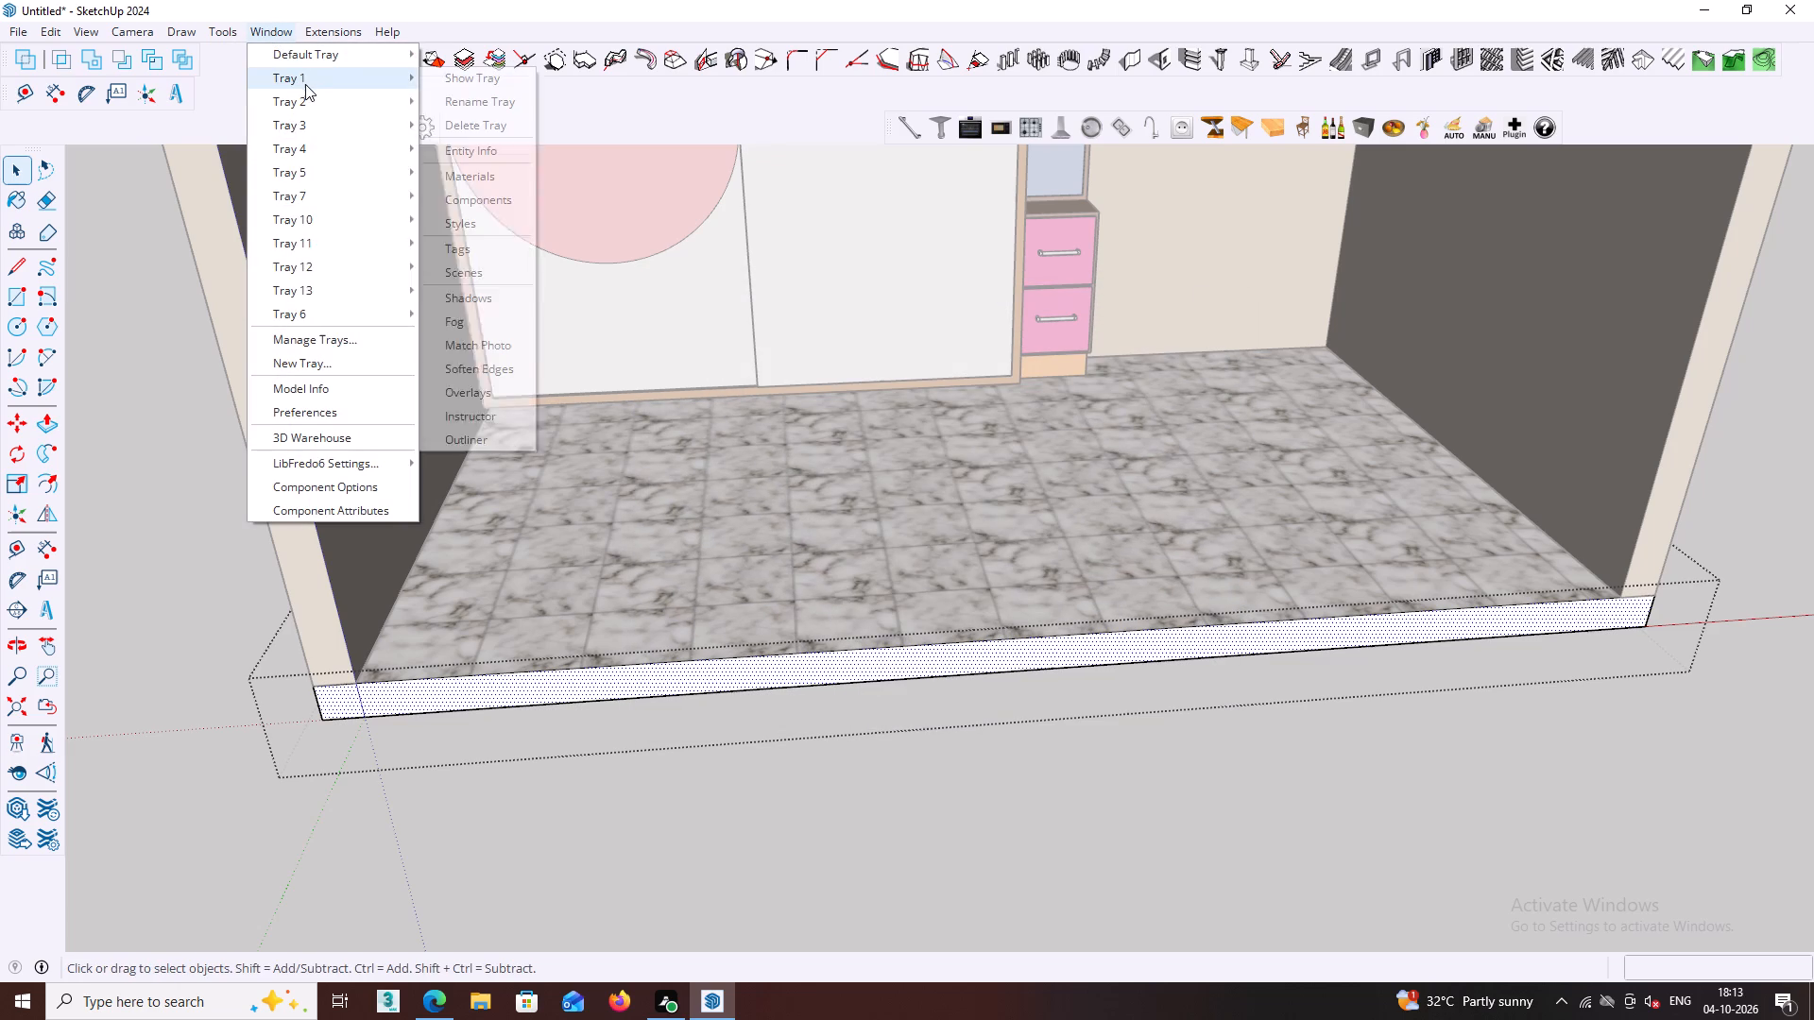
click(488, 119)
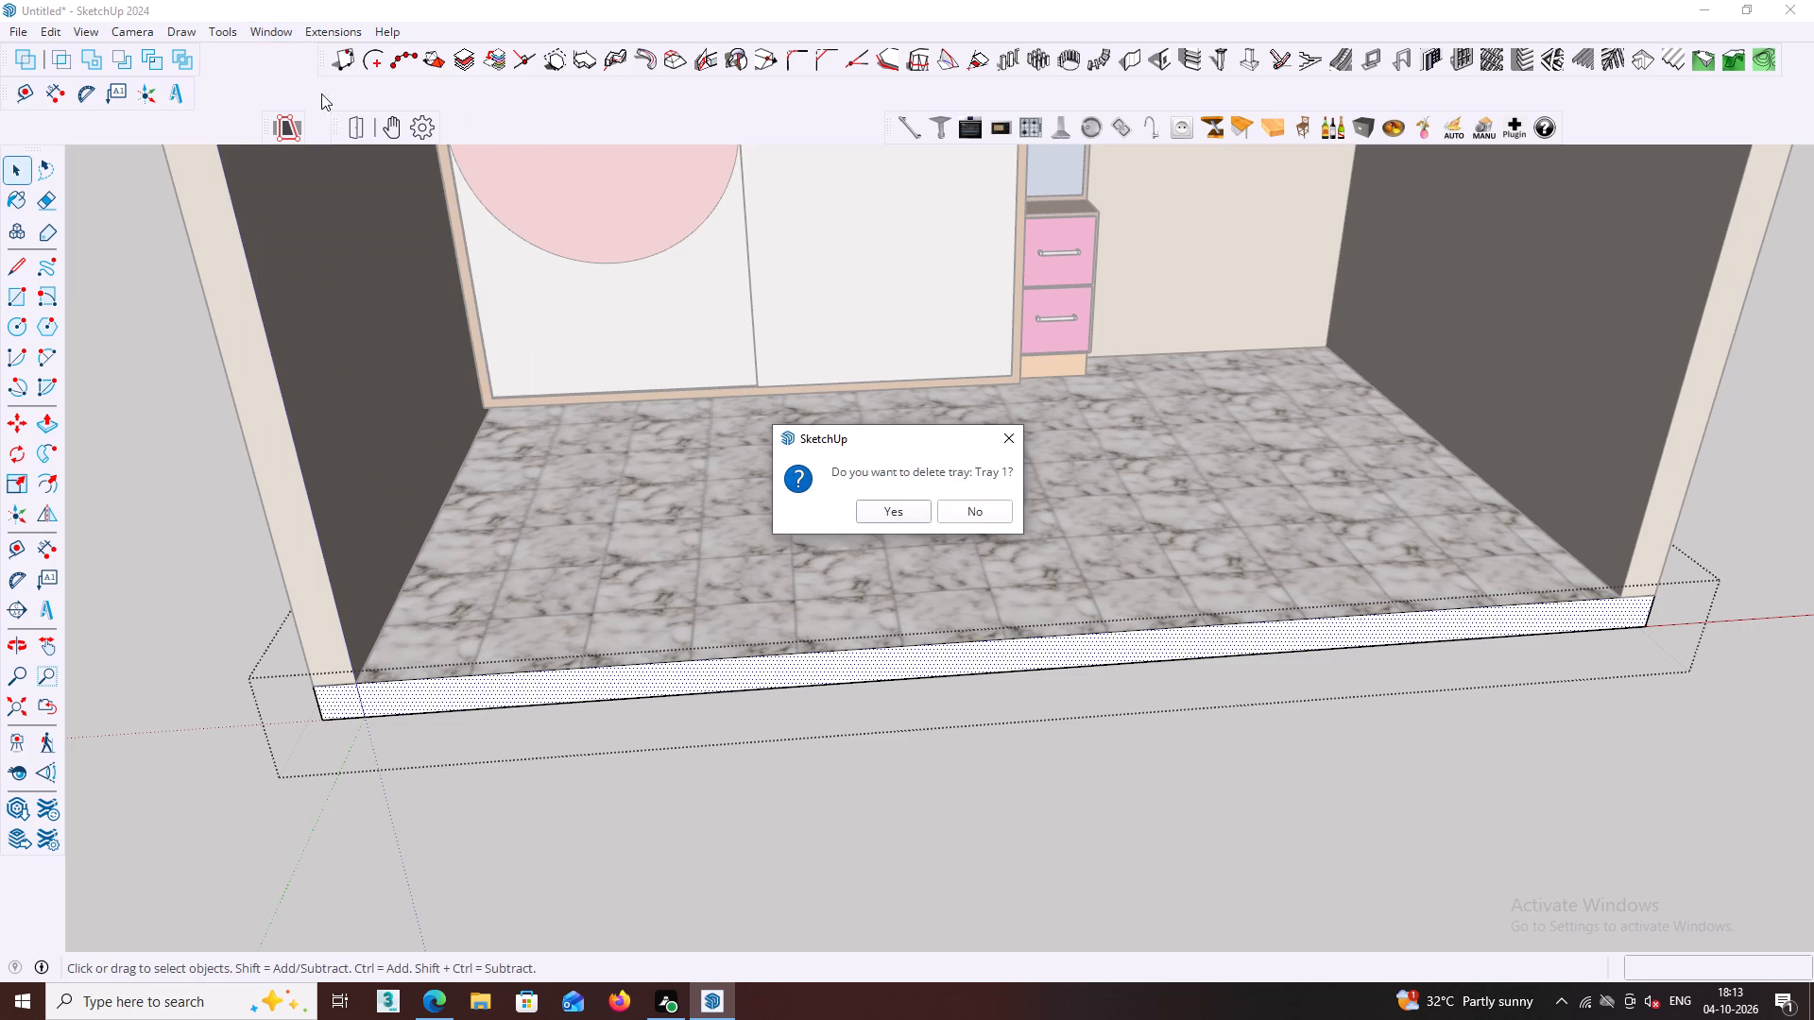
click(865, 505)
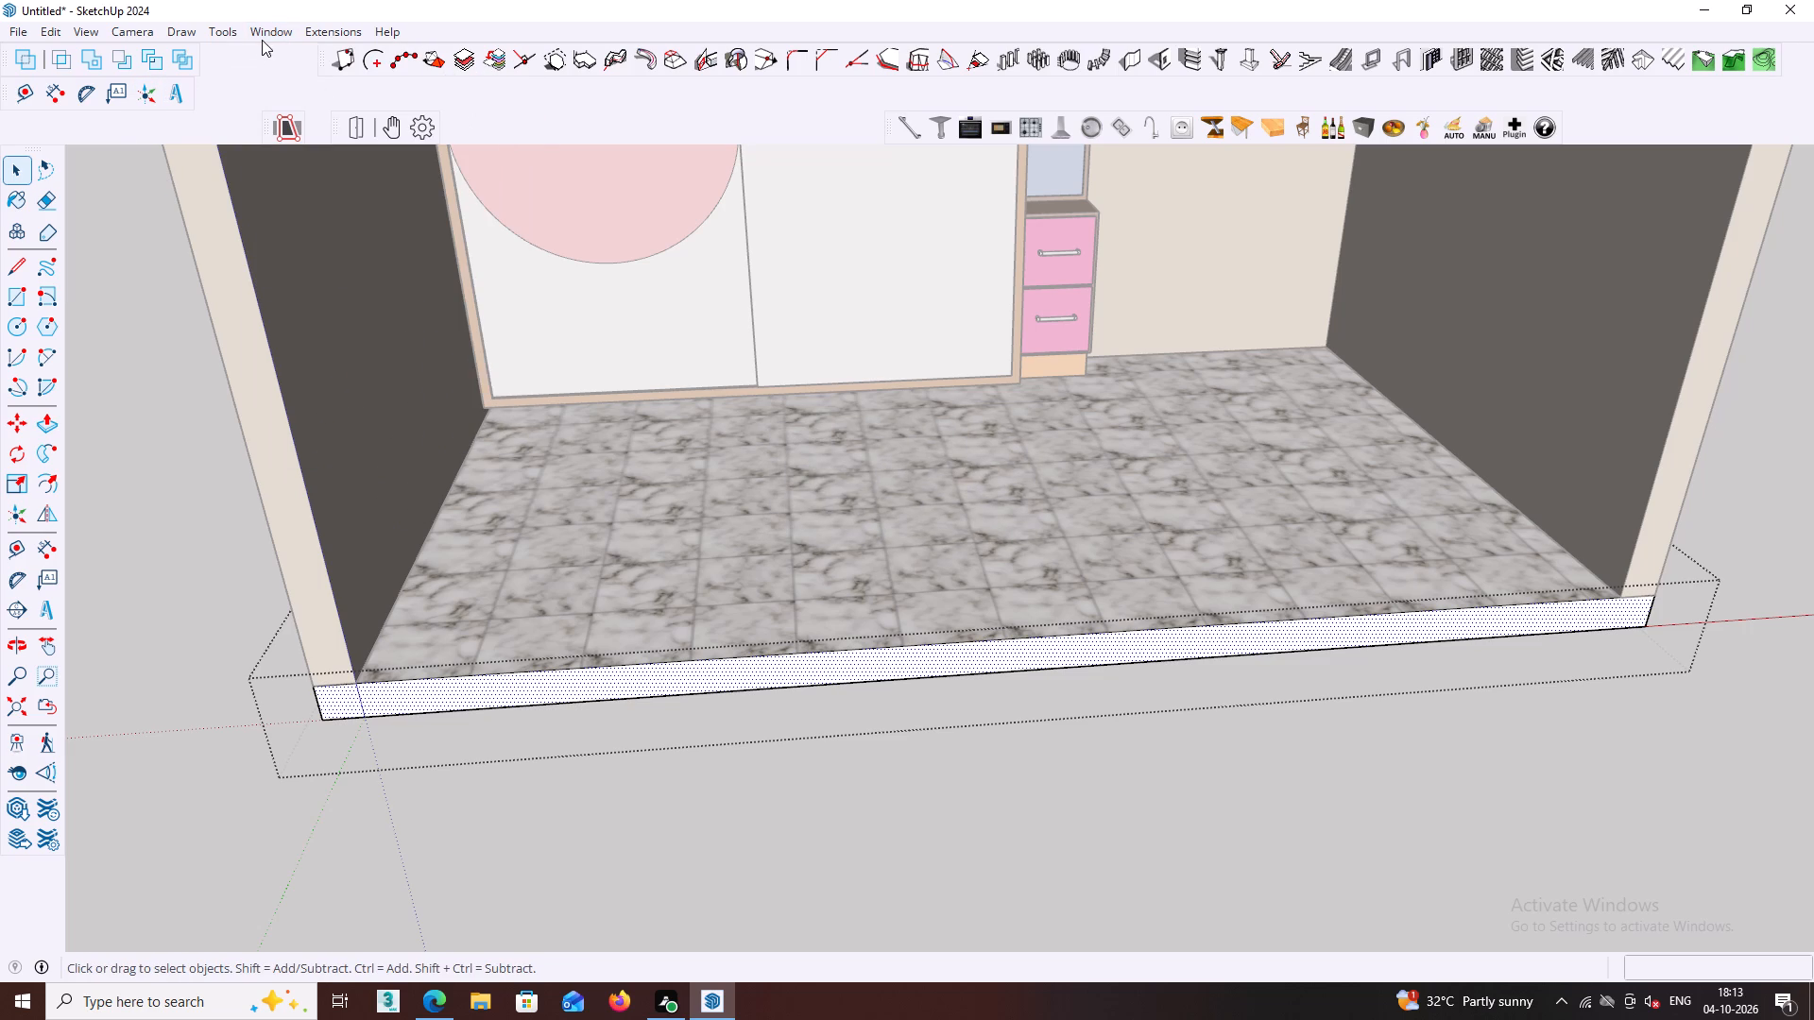
Remove the Components dialog from Tray 2 and delete the tray.
click(262, 35)
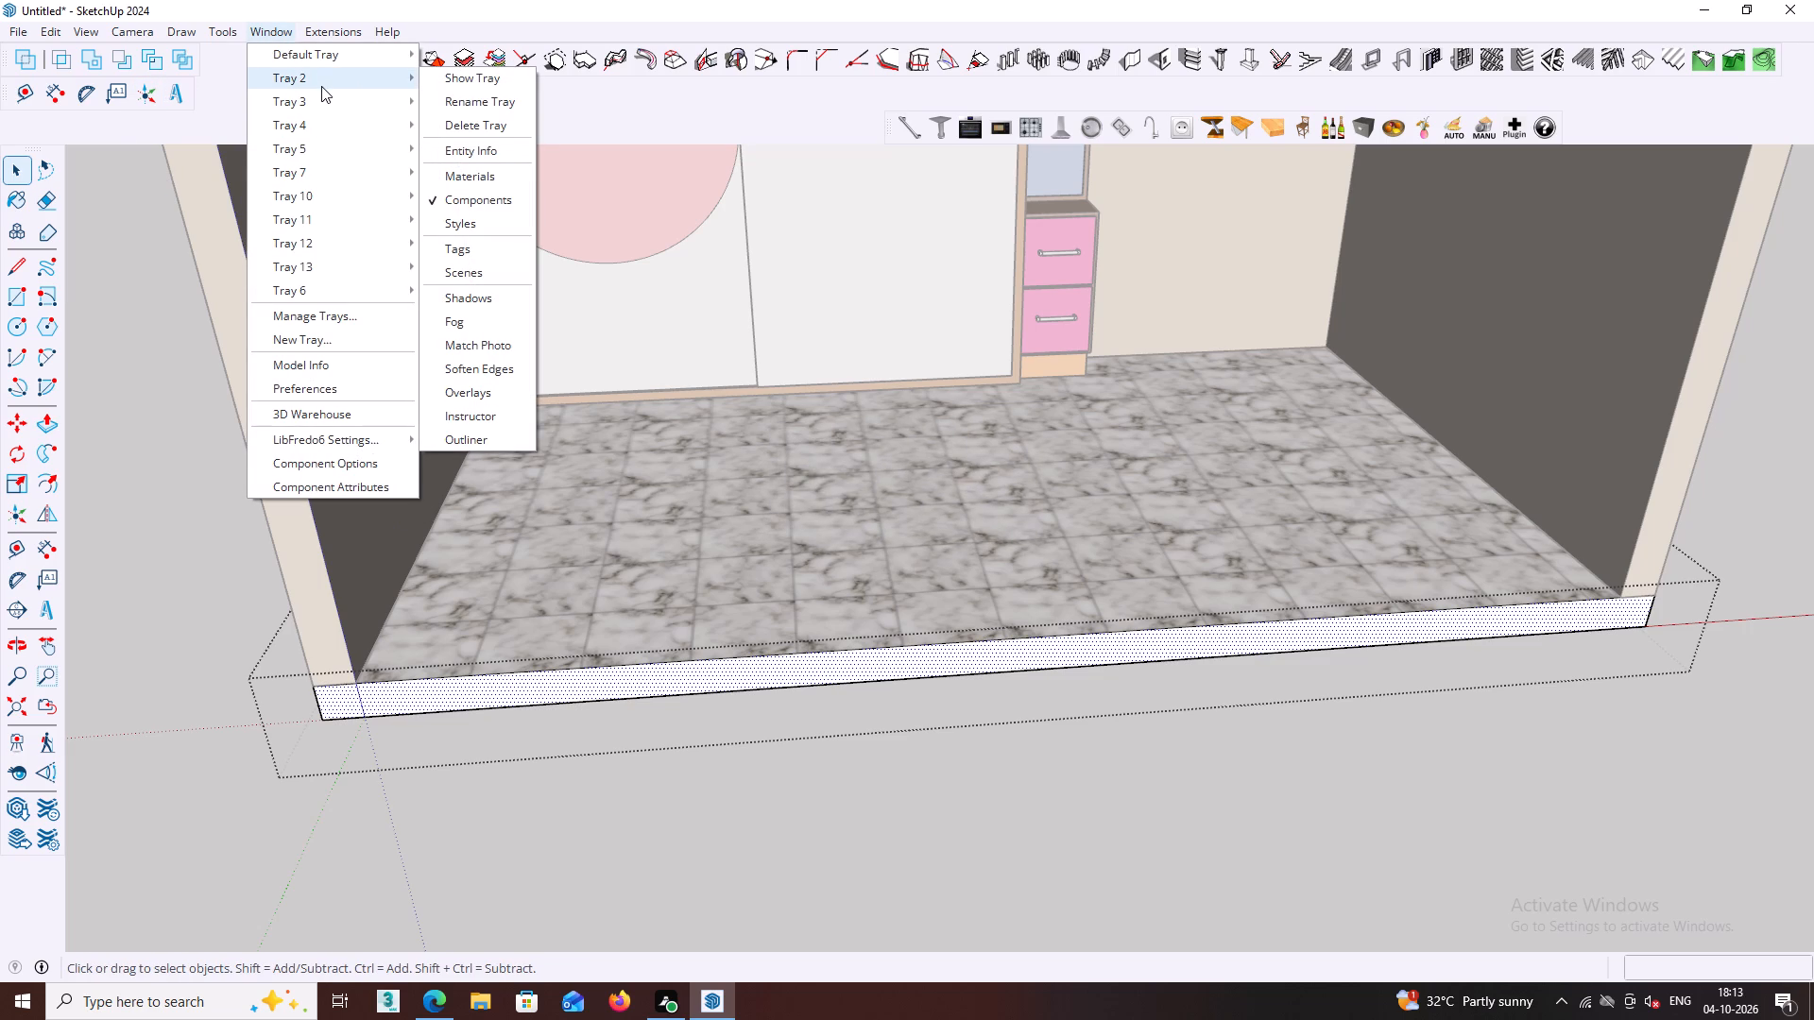
click(448, 68)
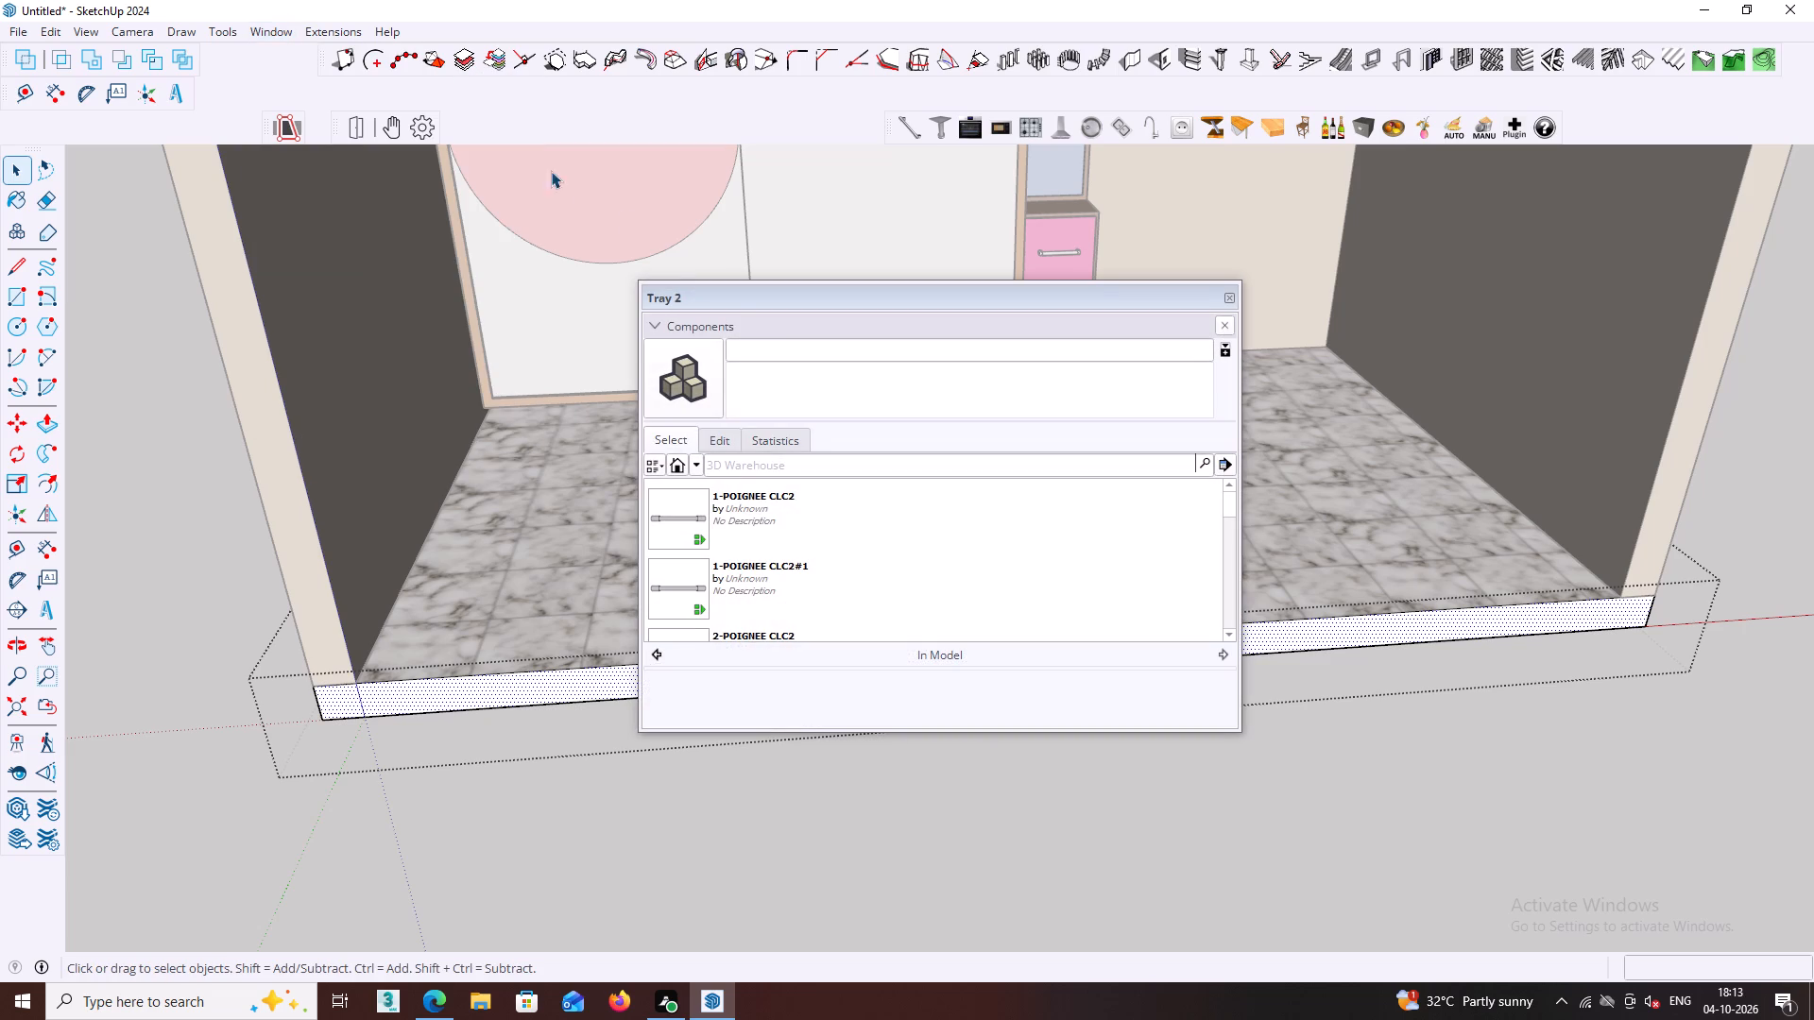
scroll(1201, 463, down, 2)
click(1230, 326)
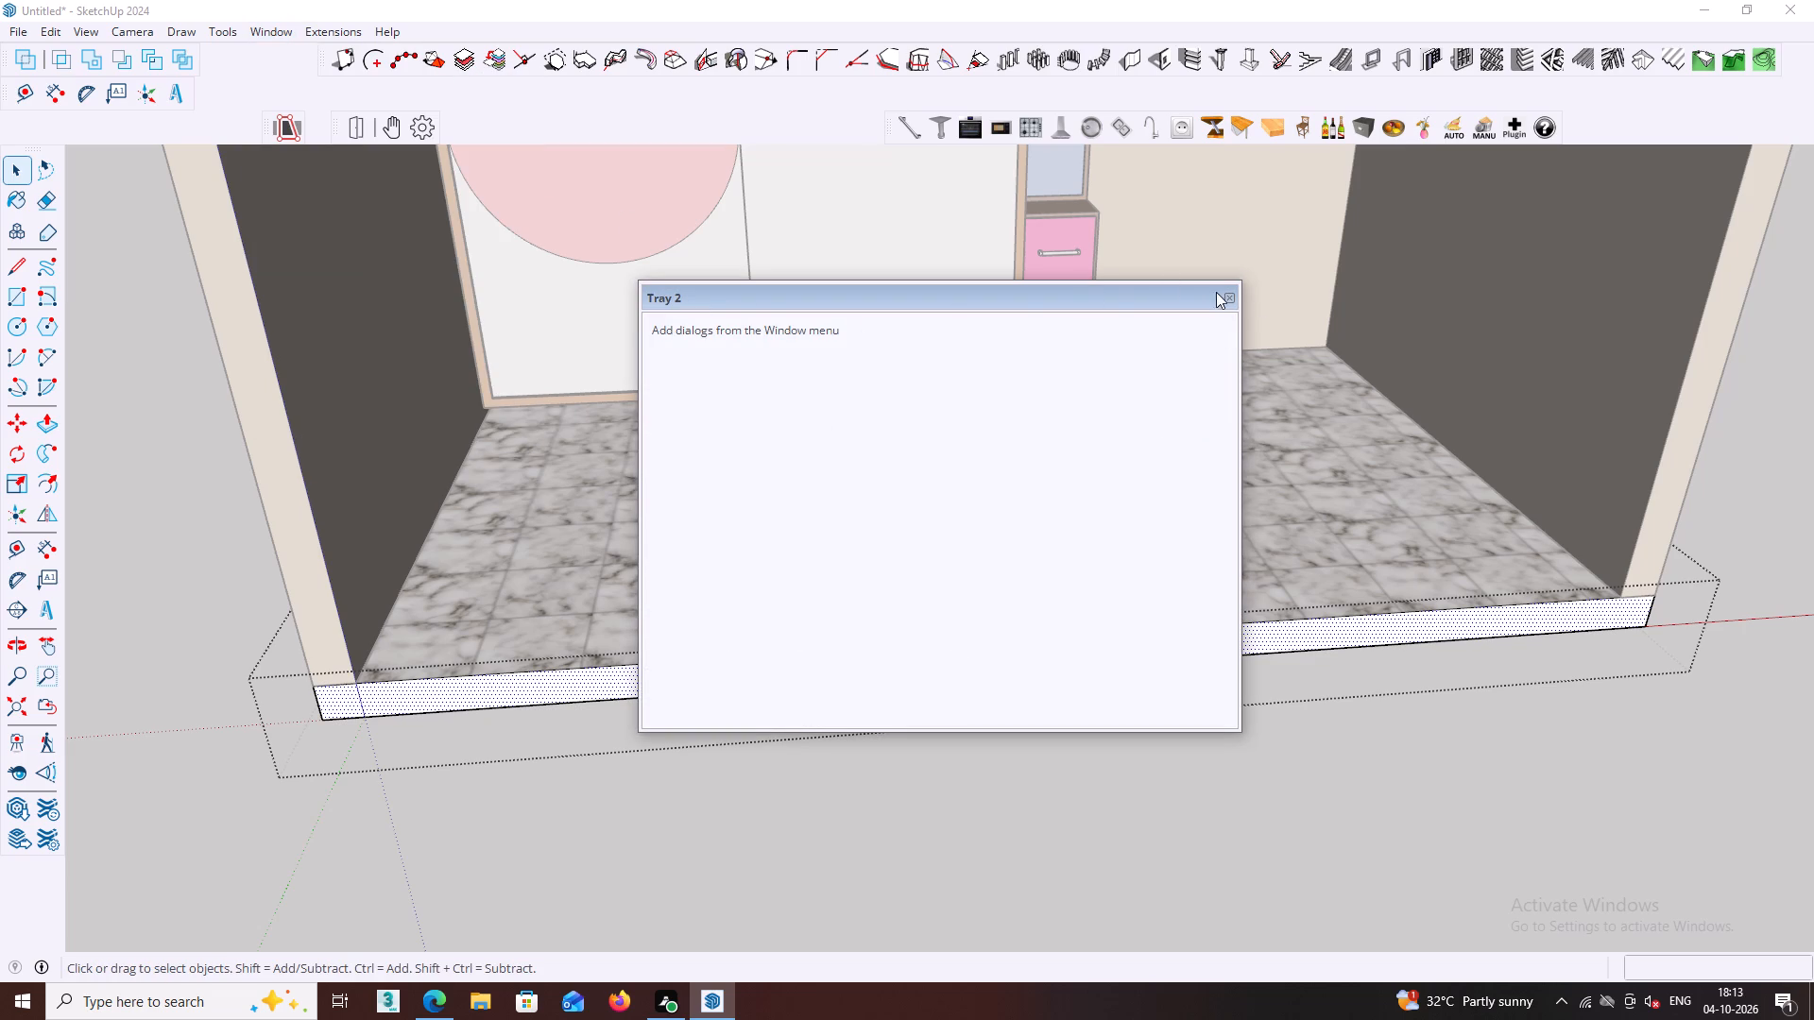
click(1234, 295)
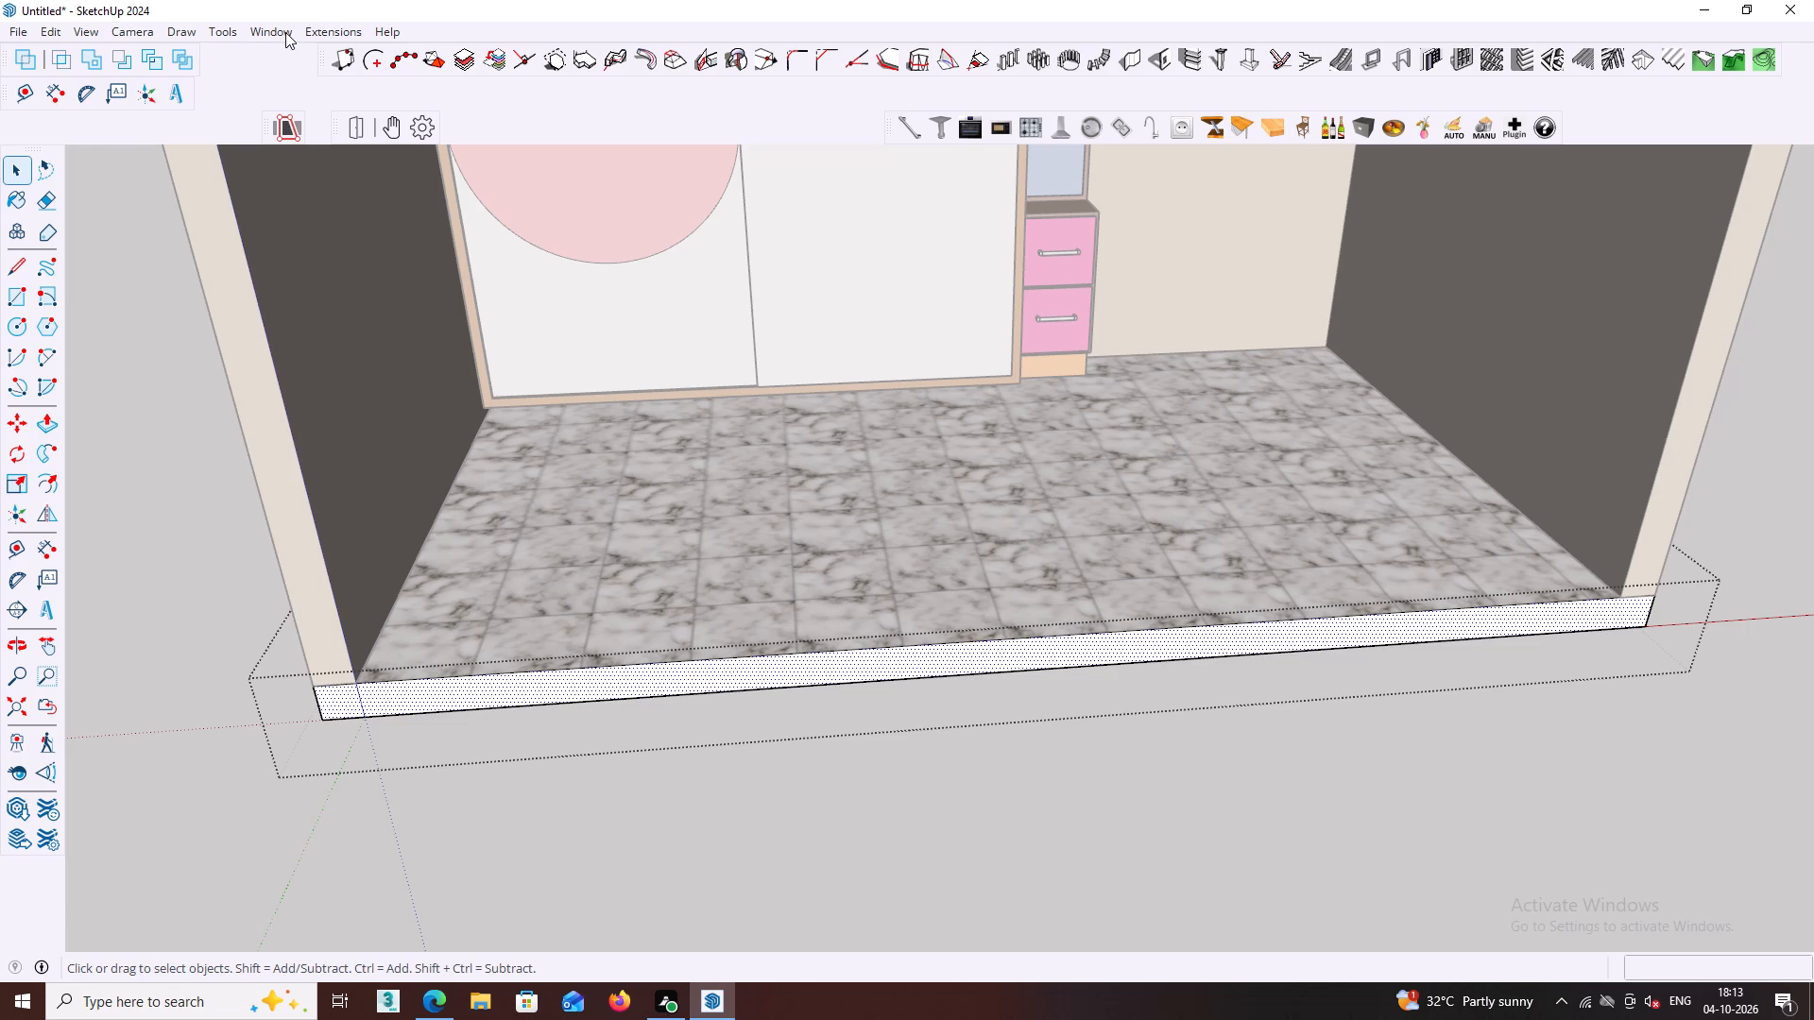
click(285, 32)
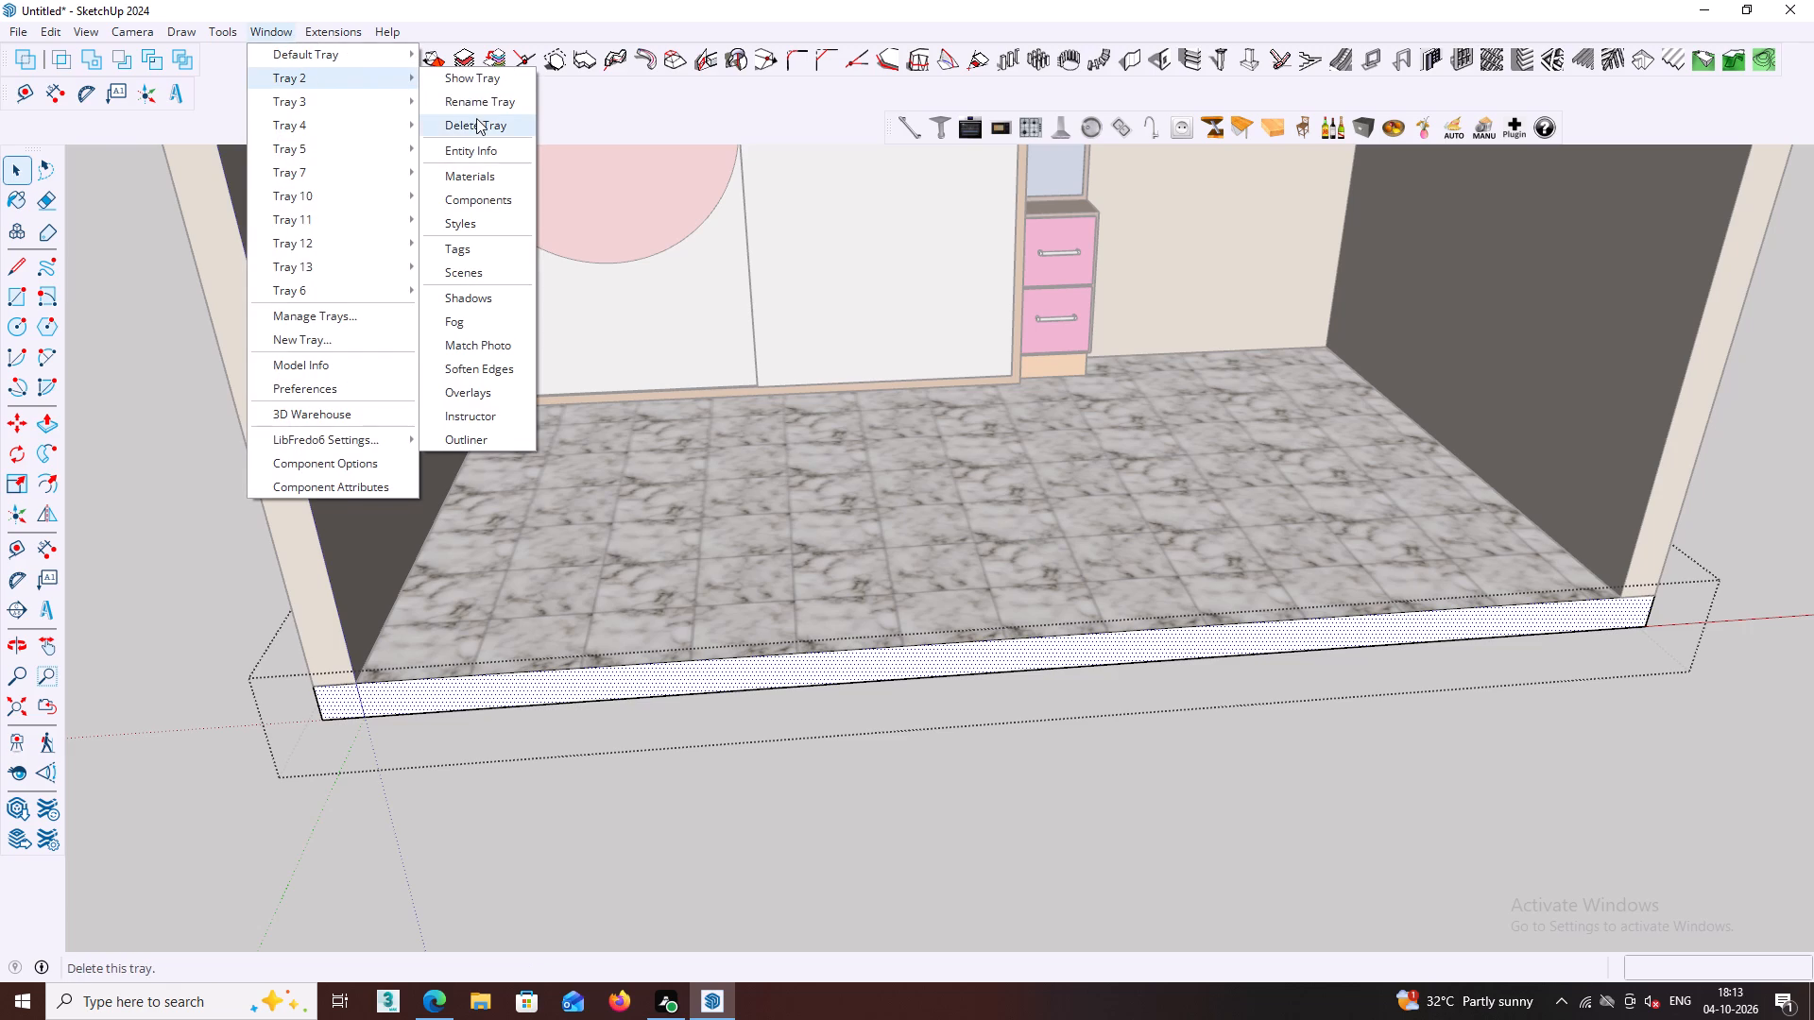
click(476, 118)
click(884, 512)
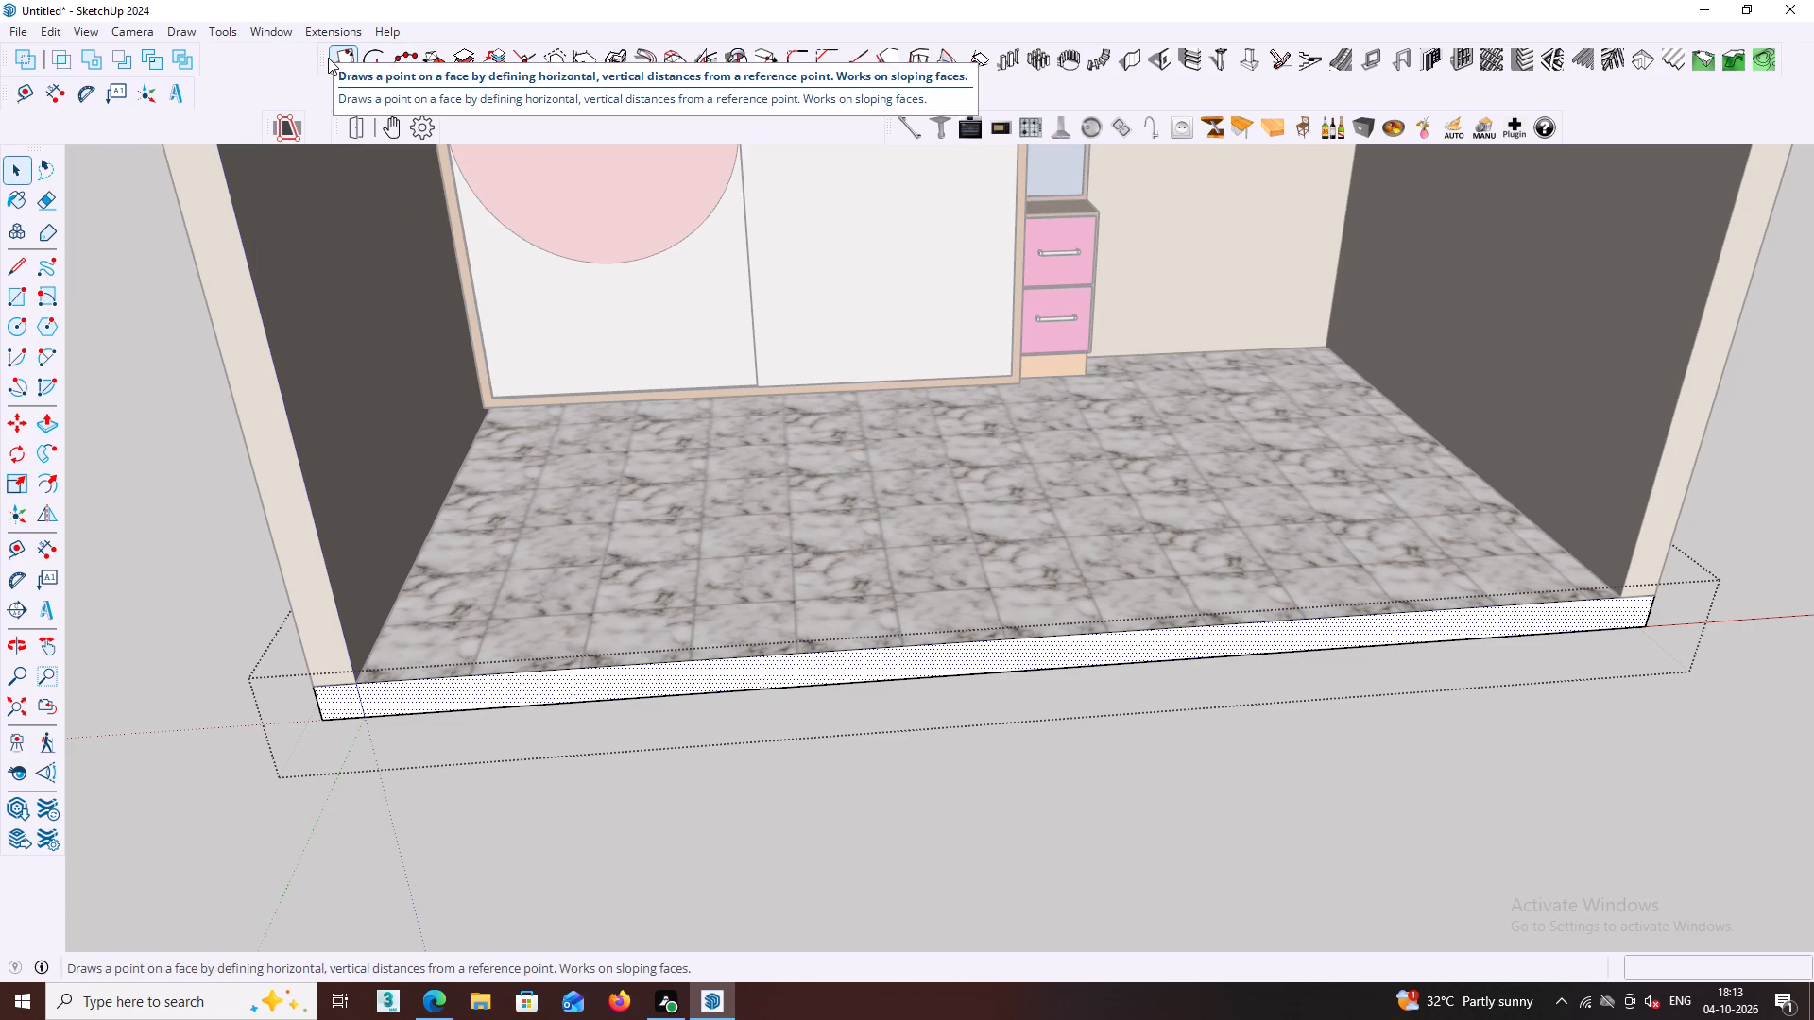
Show Tray 4 to check its contents and close it.
click(279, 32)
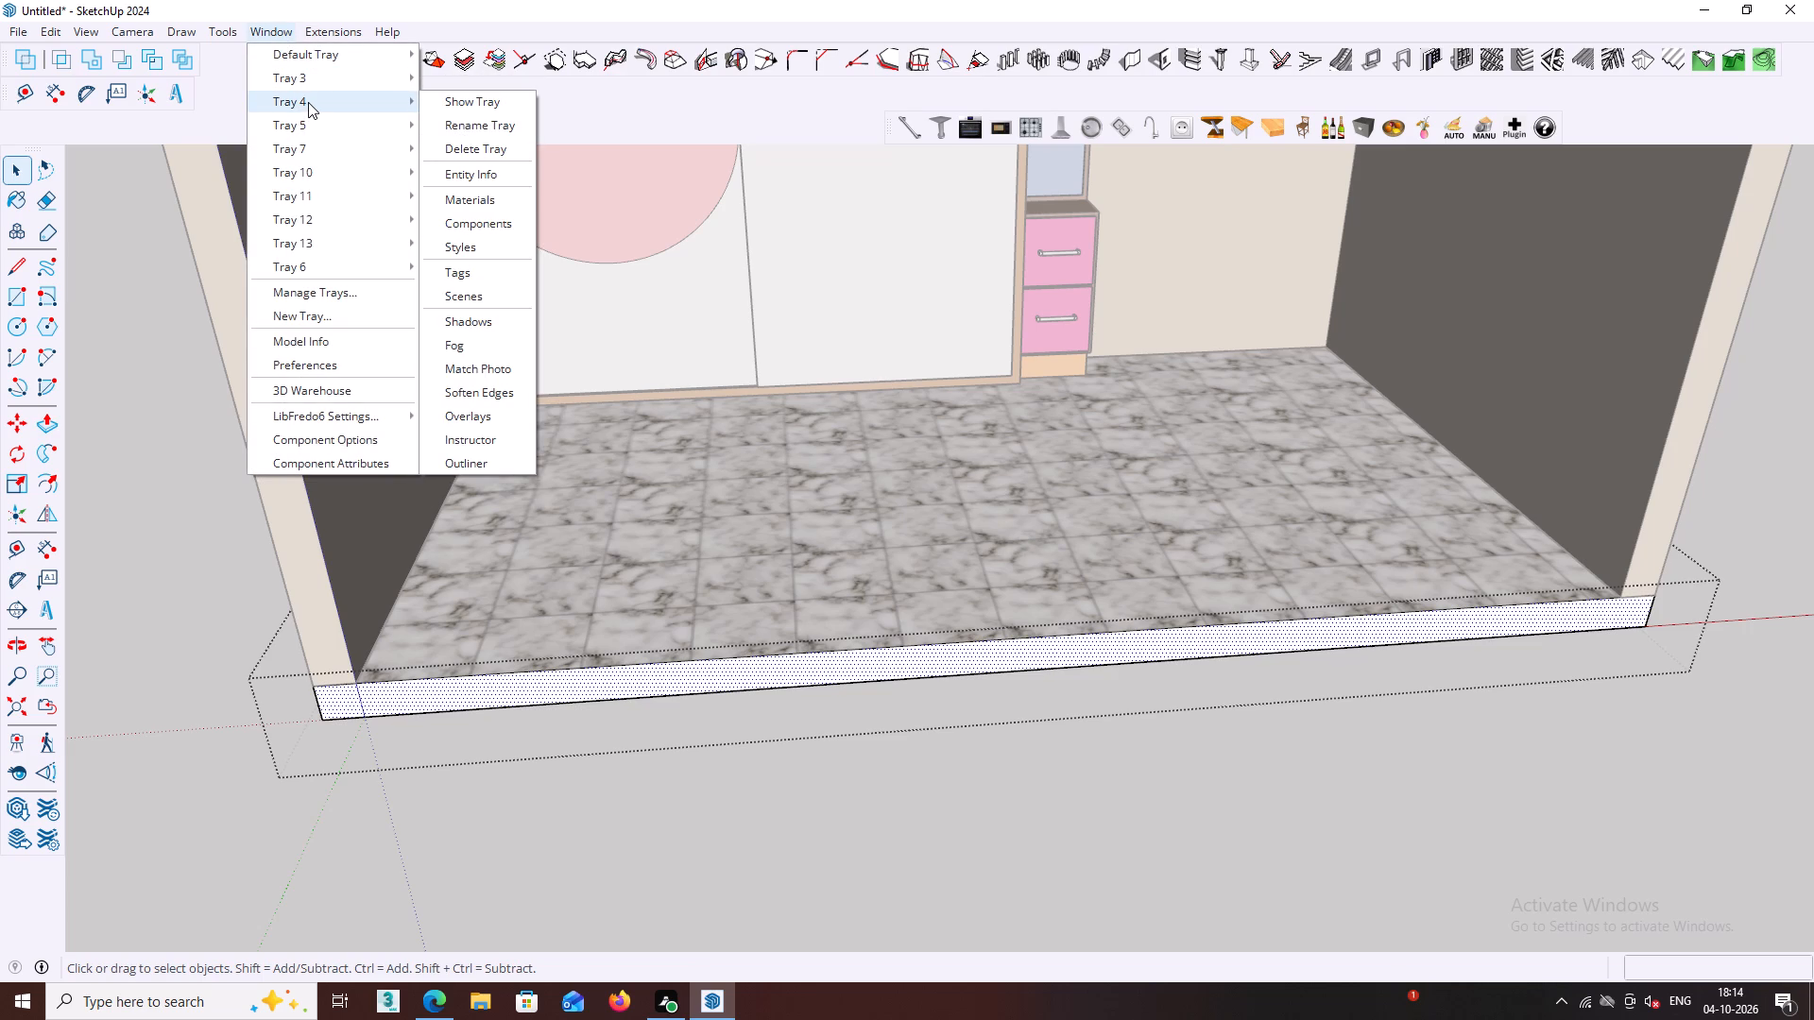
click(503, 106)
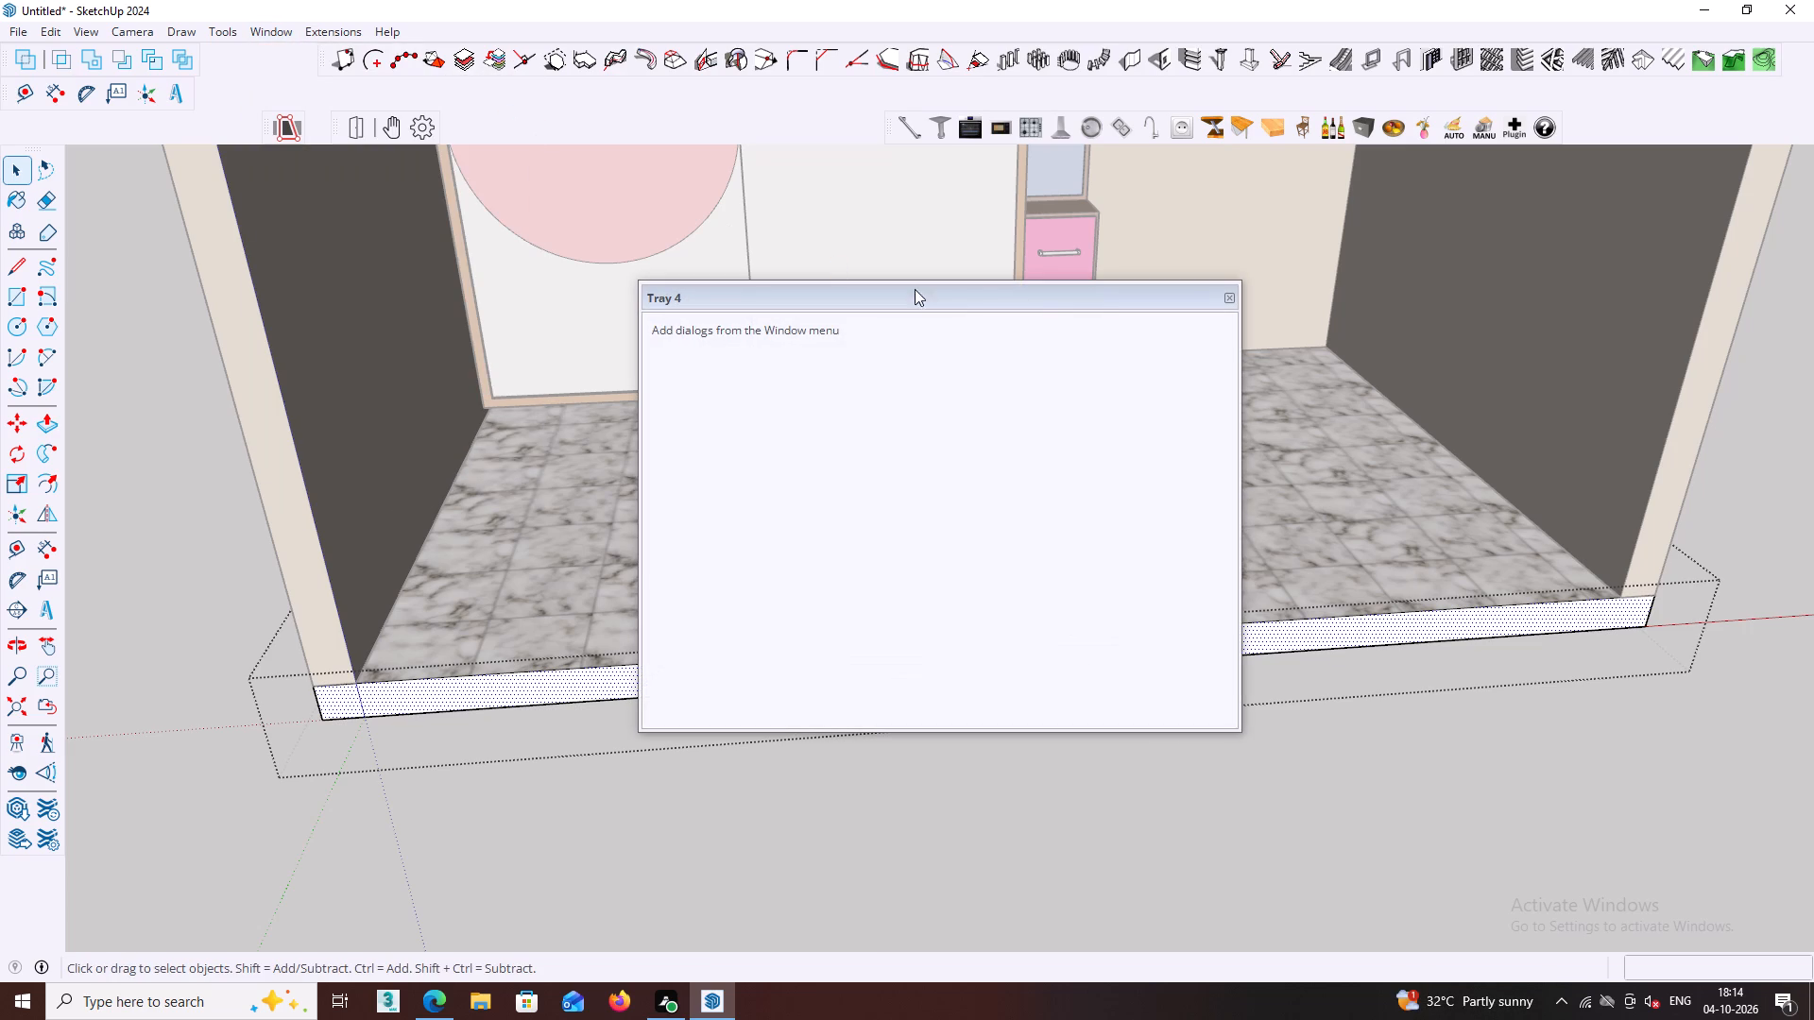
click(1229, 301)
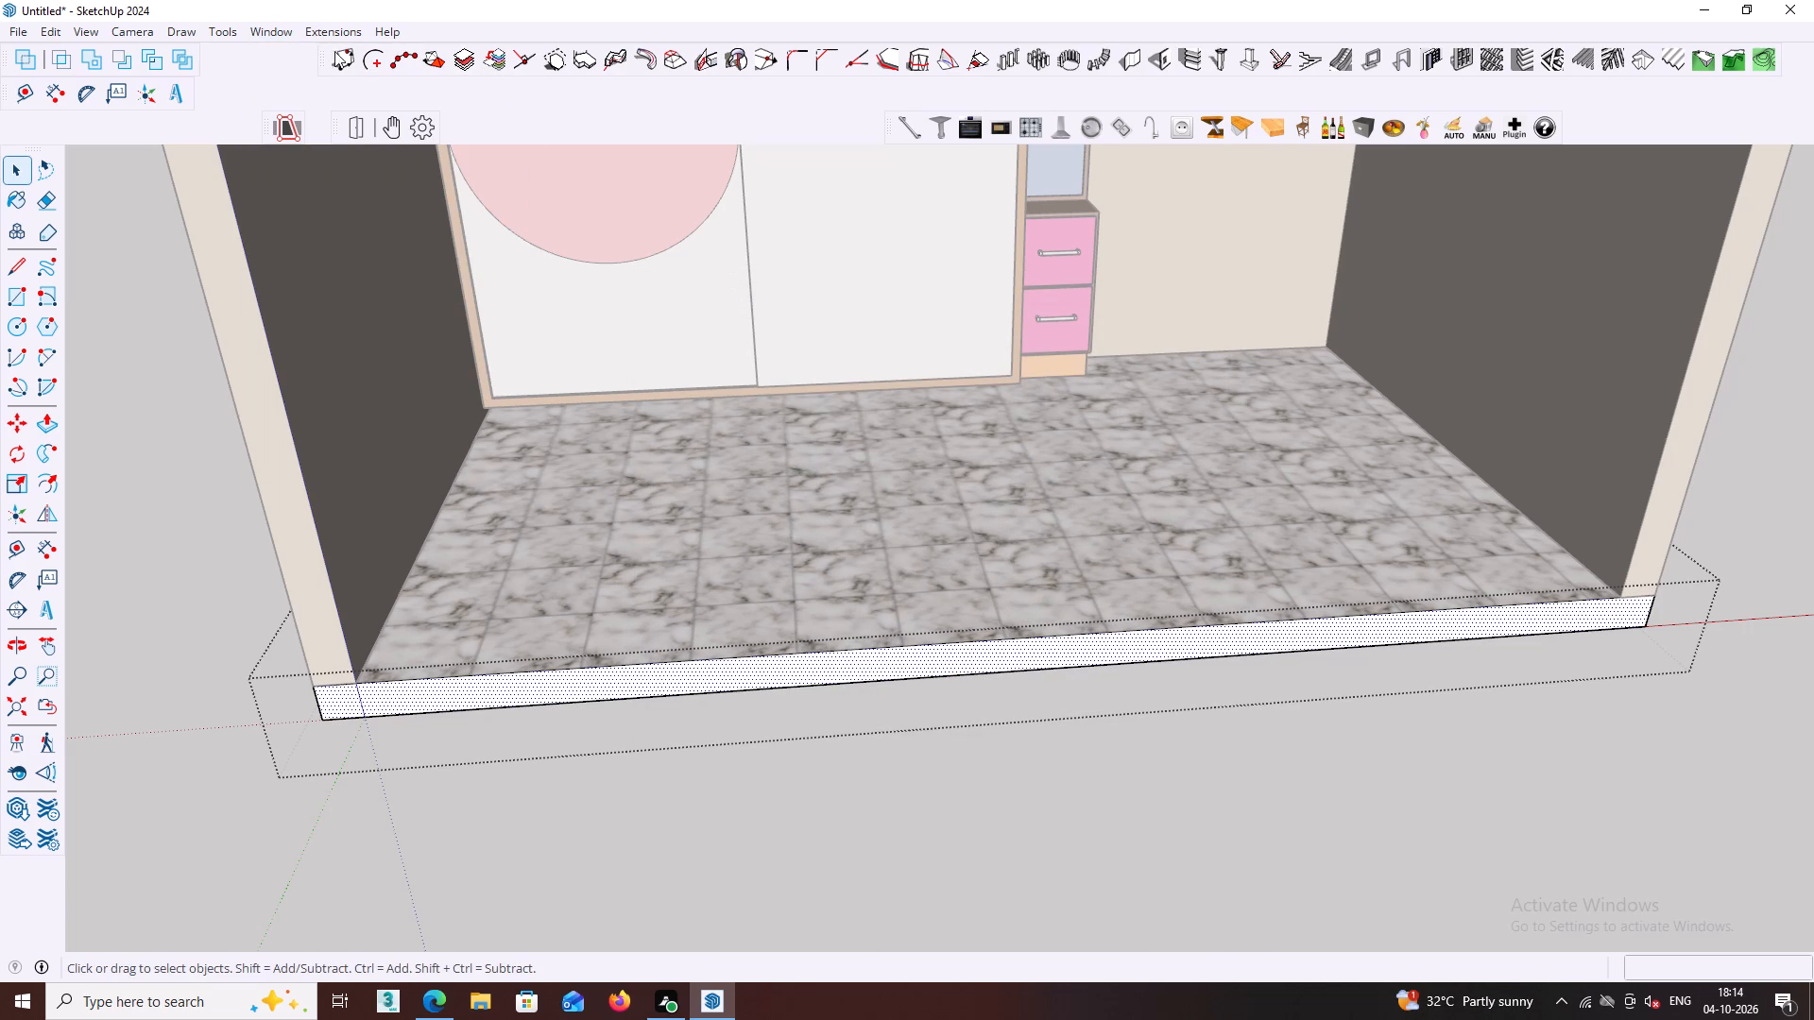
Delete Tray 3, Tray 4 and Tray 12.
click(293, 29)
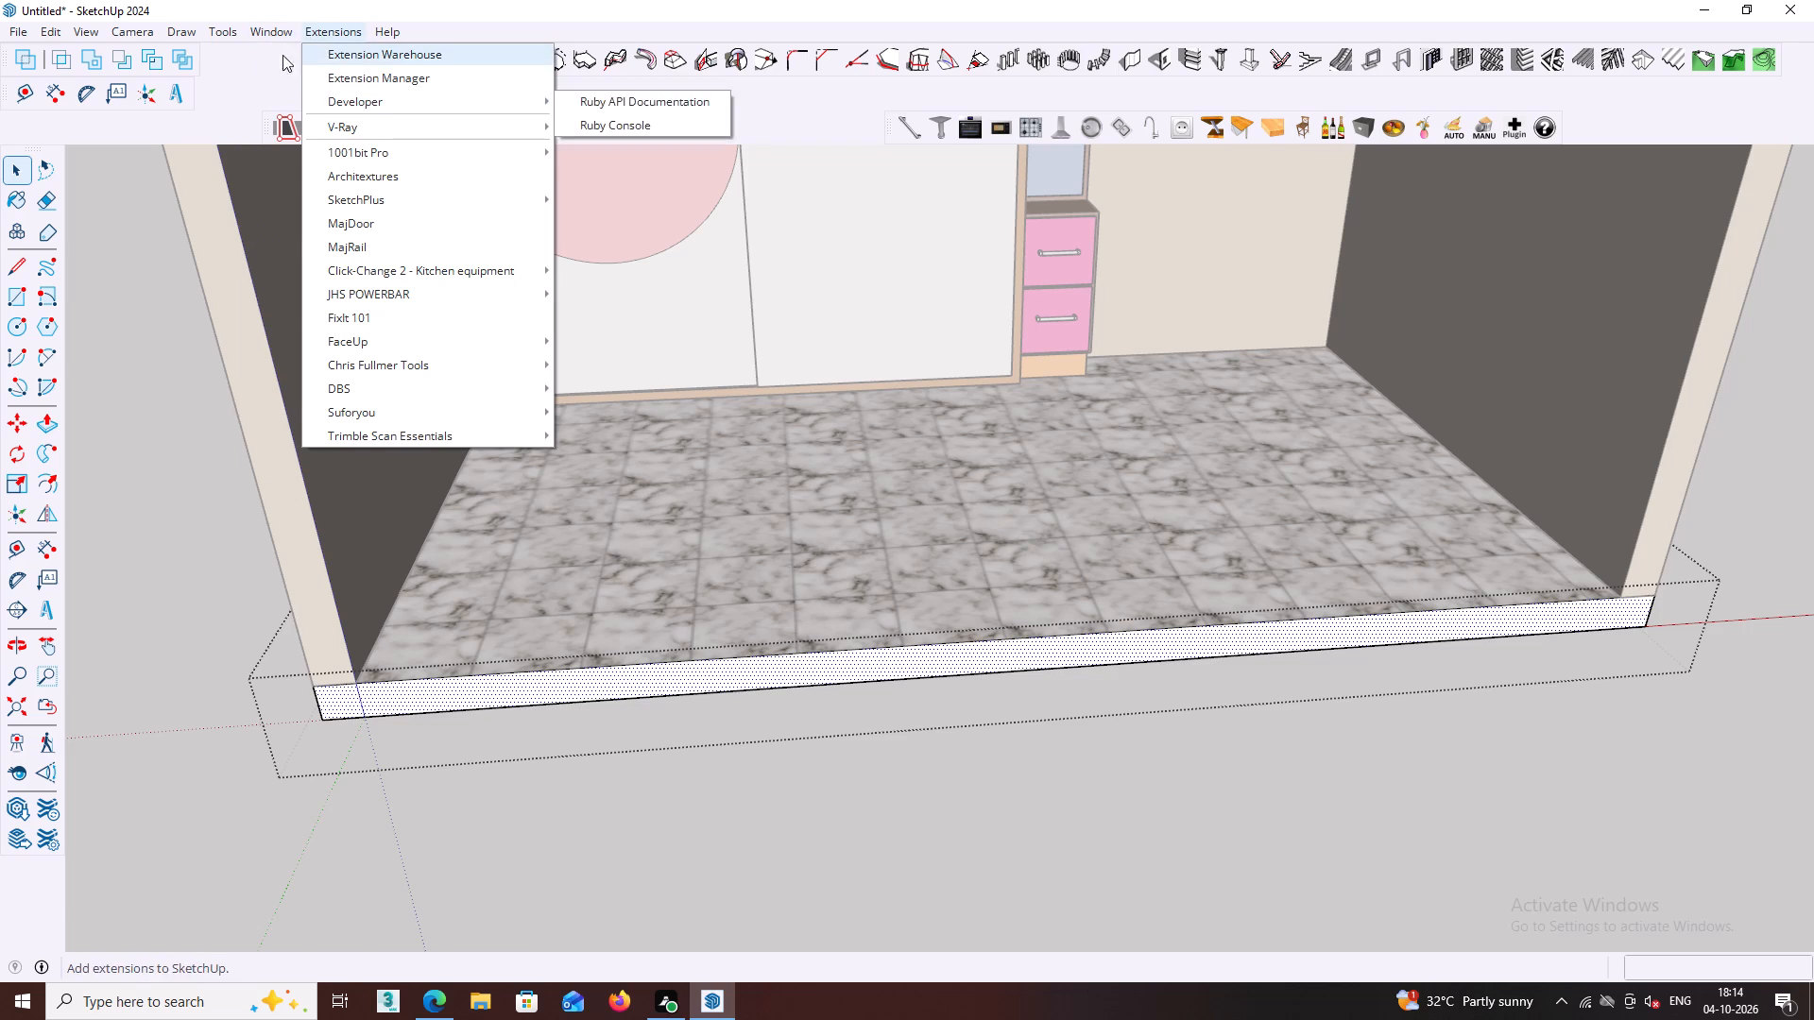
click(258, 31)
click(258, 31)
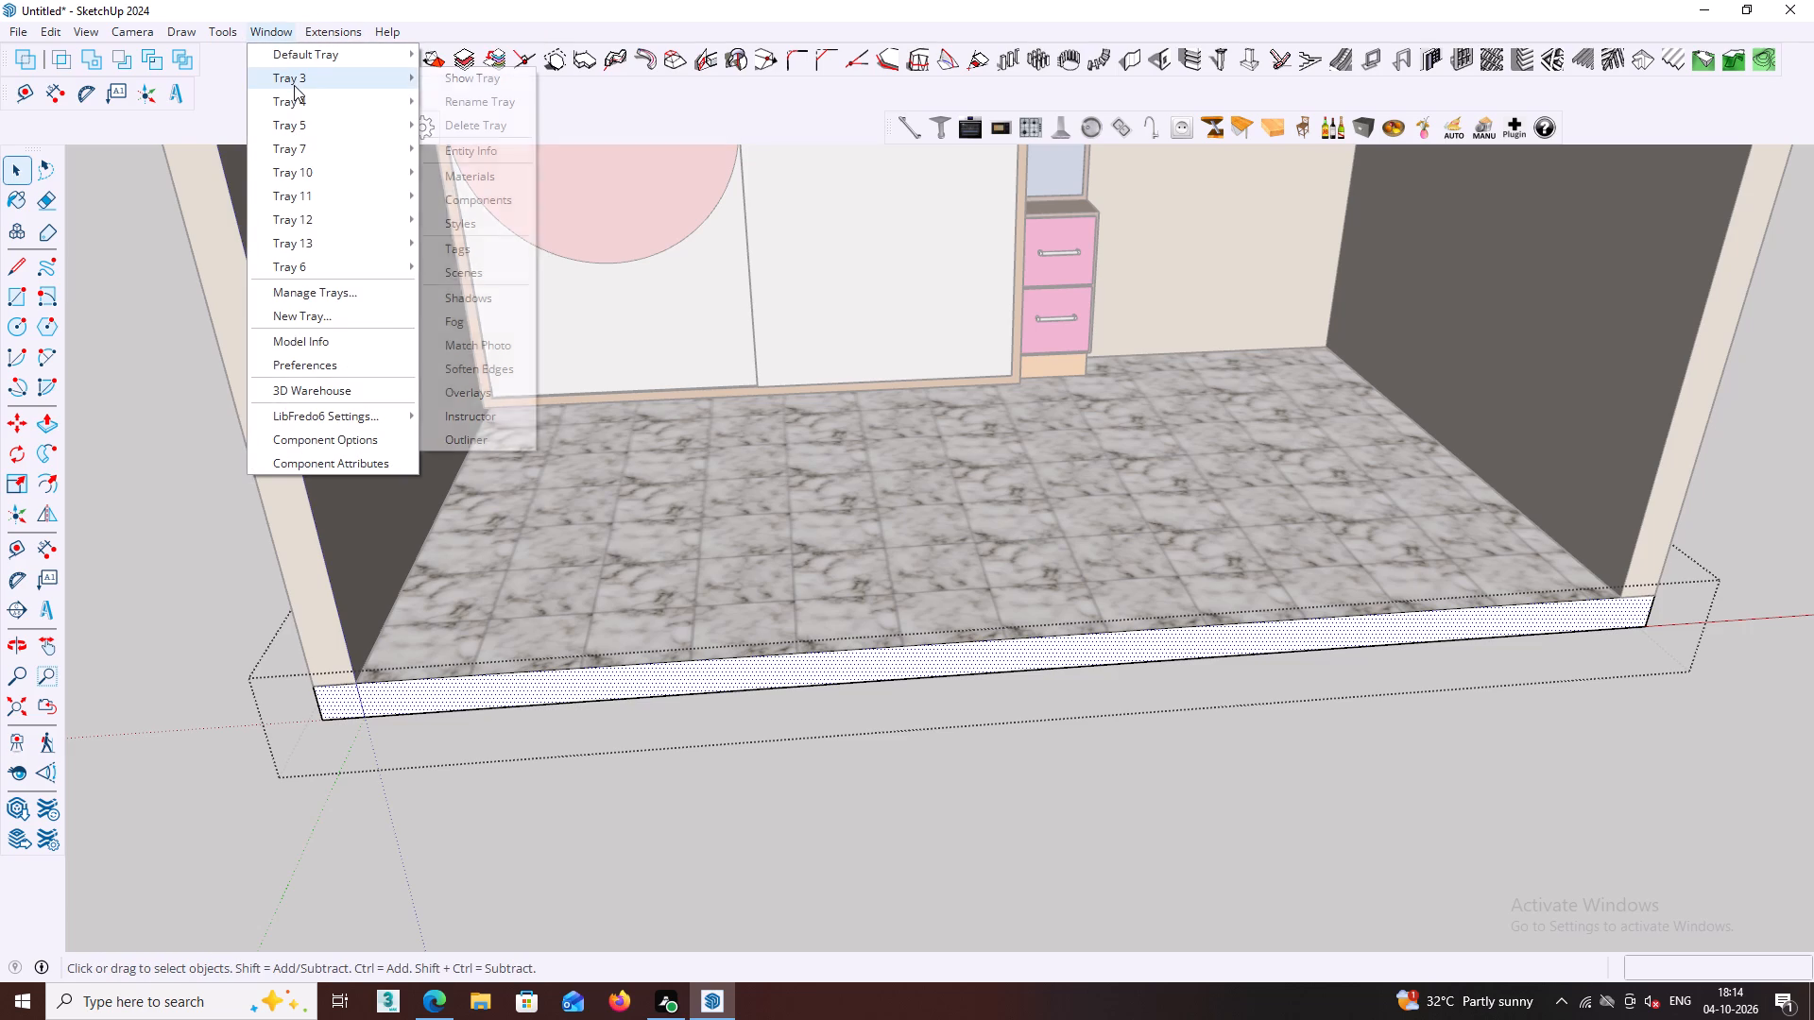
click(456, 123)
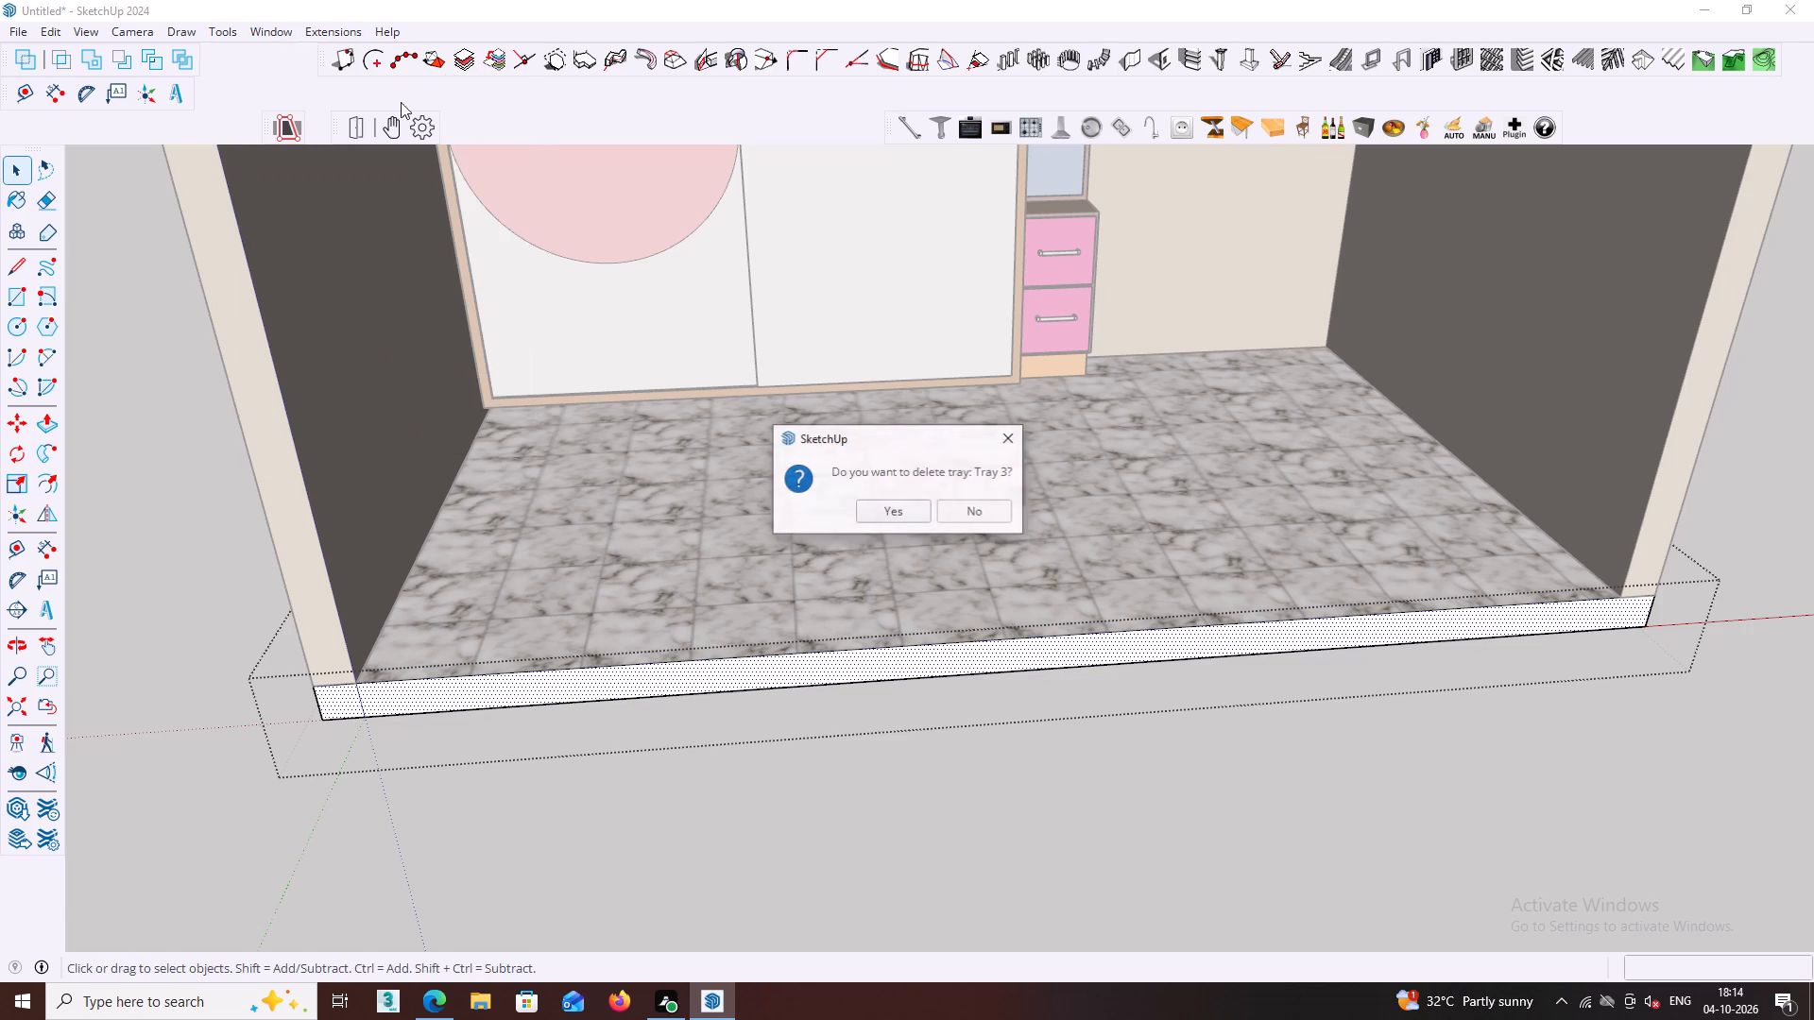
click(899, 513)
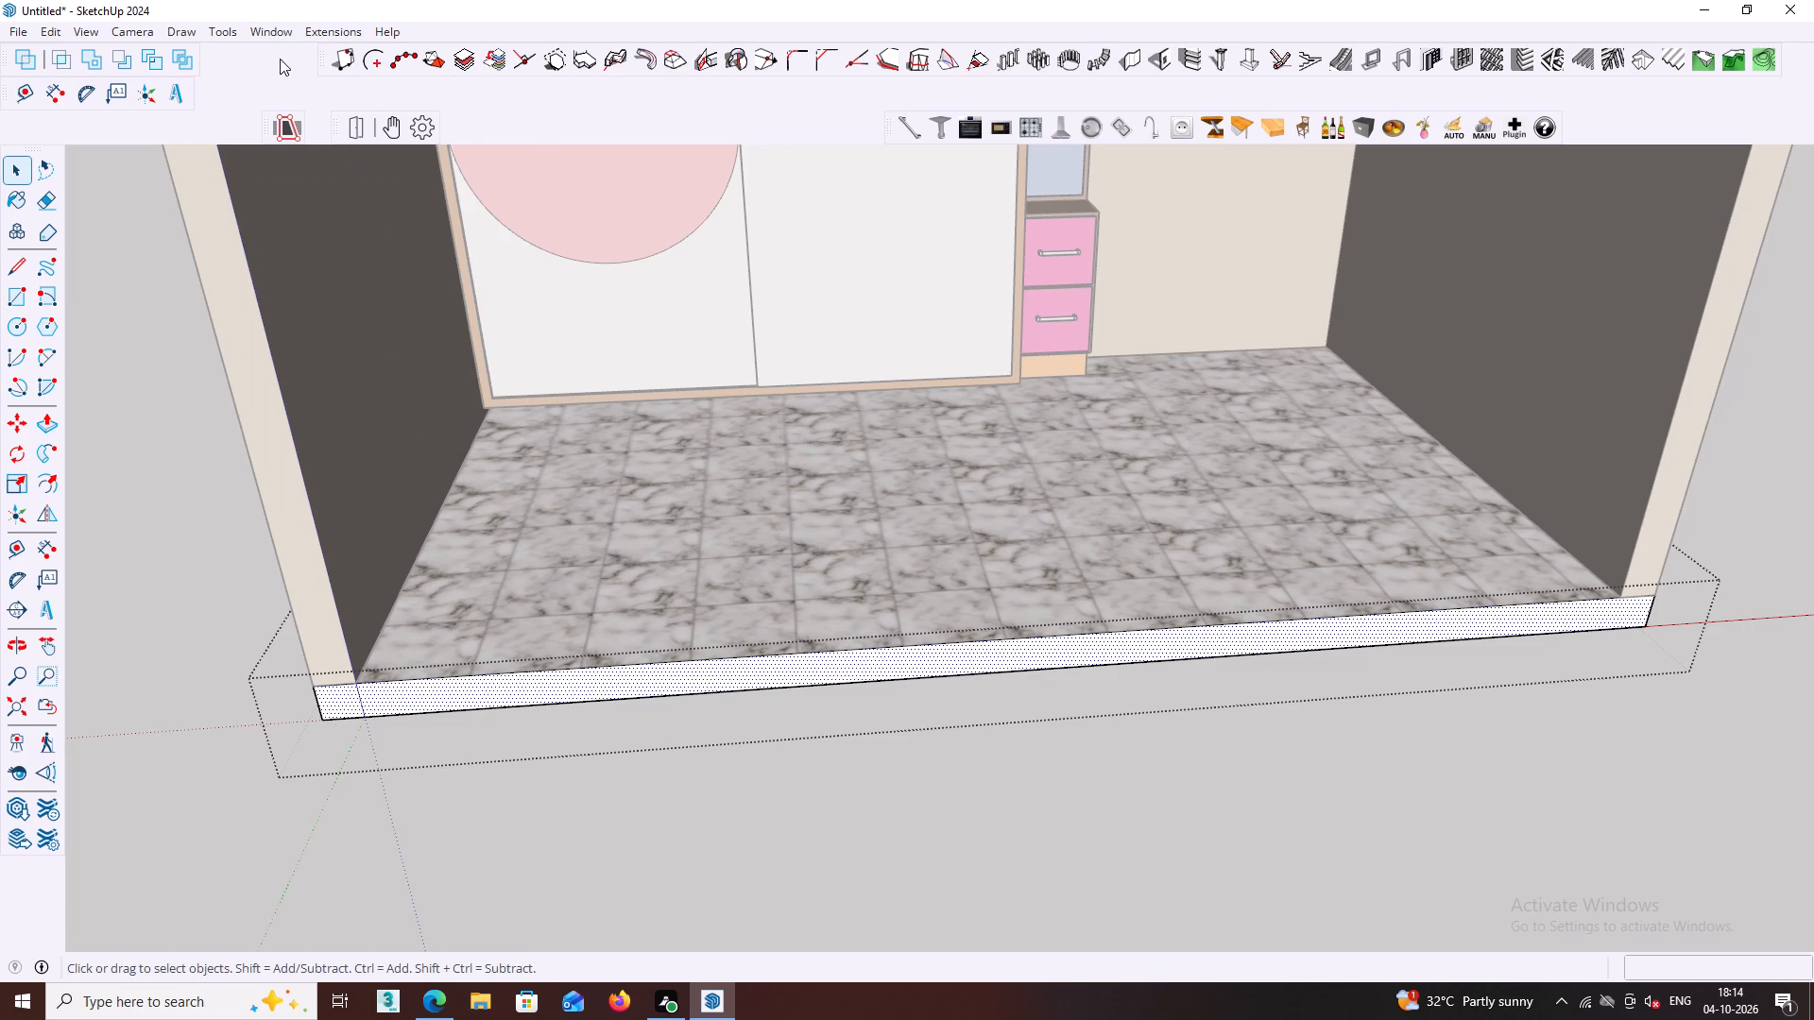
click(275, 34)
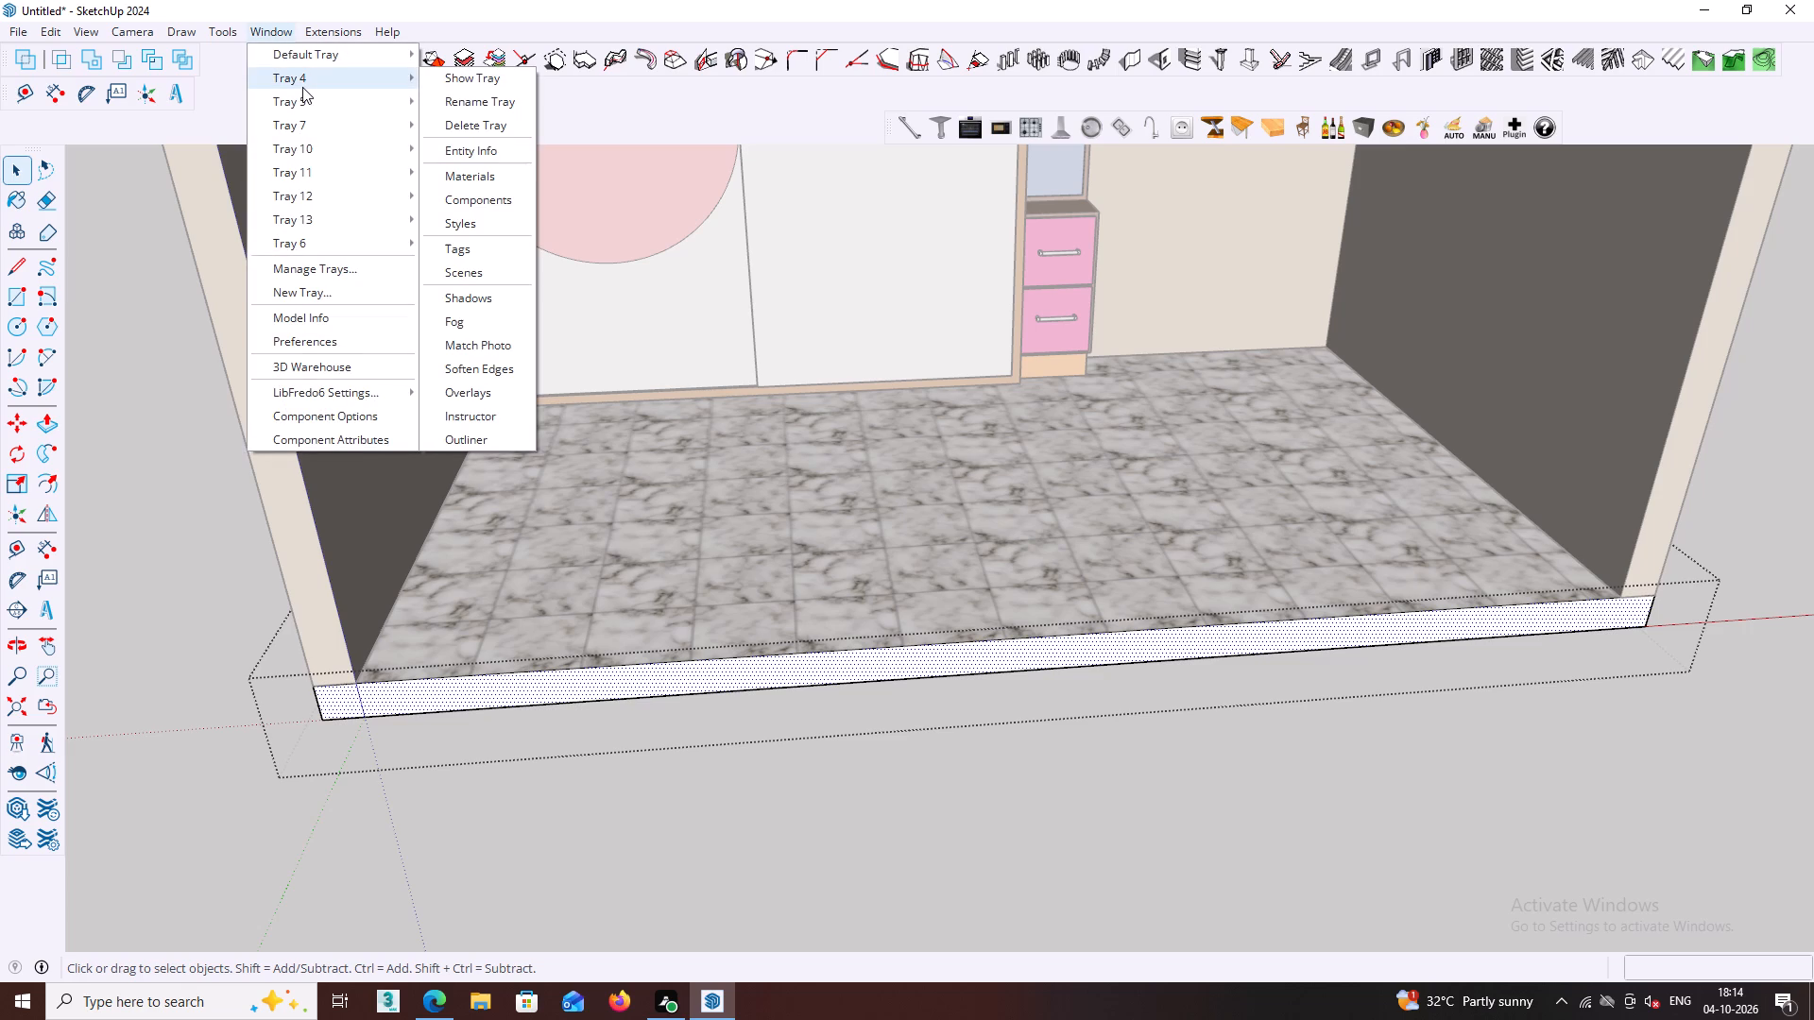
click(467, 132)
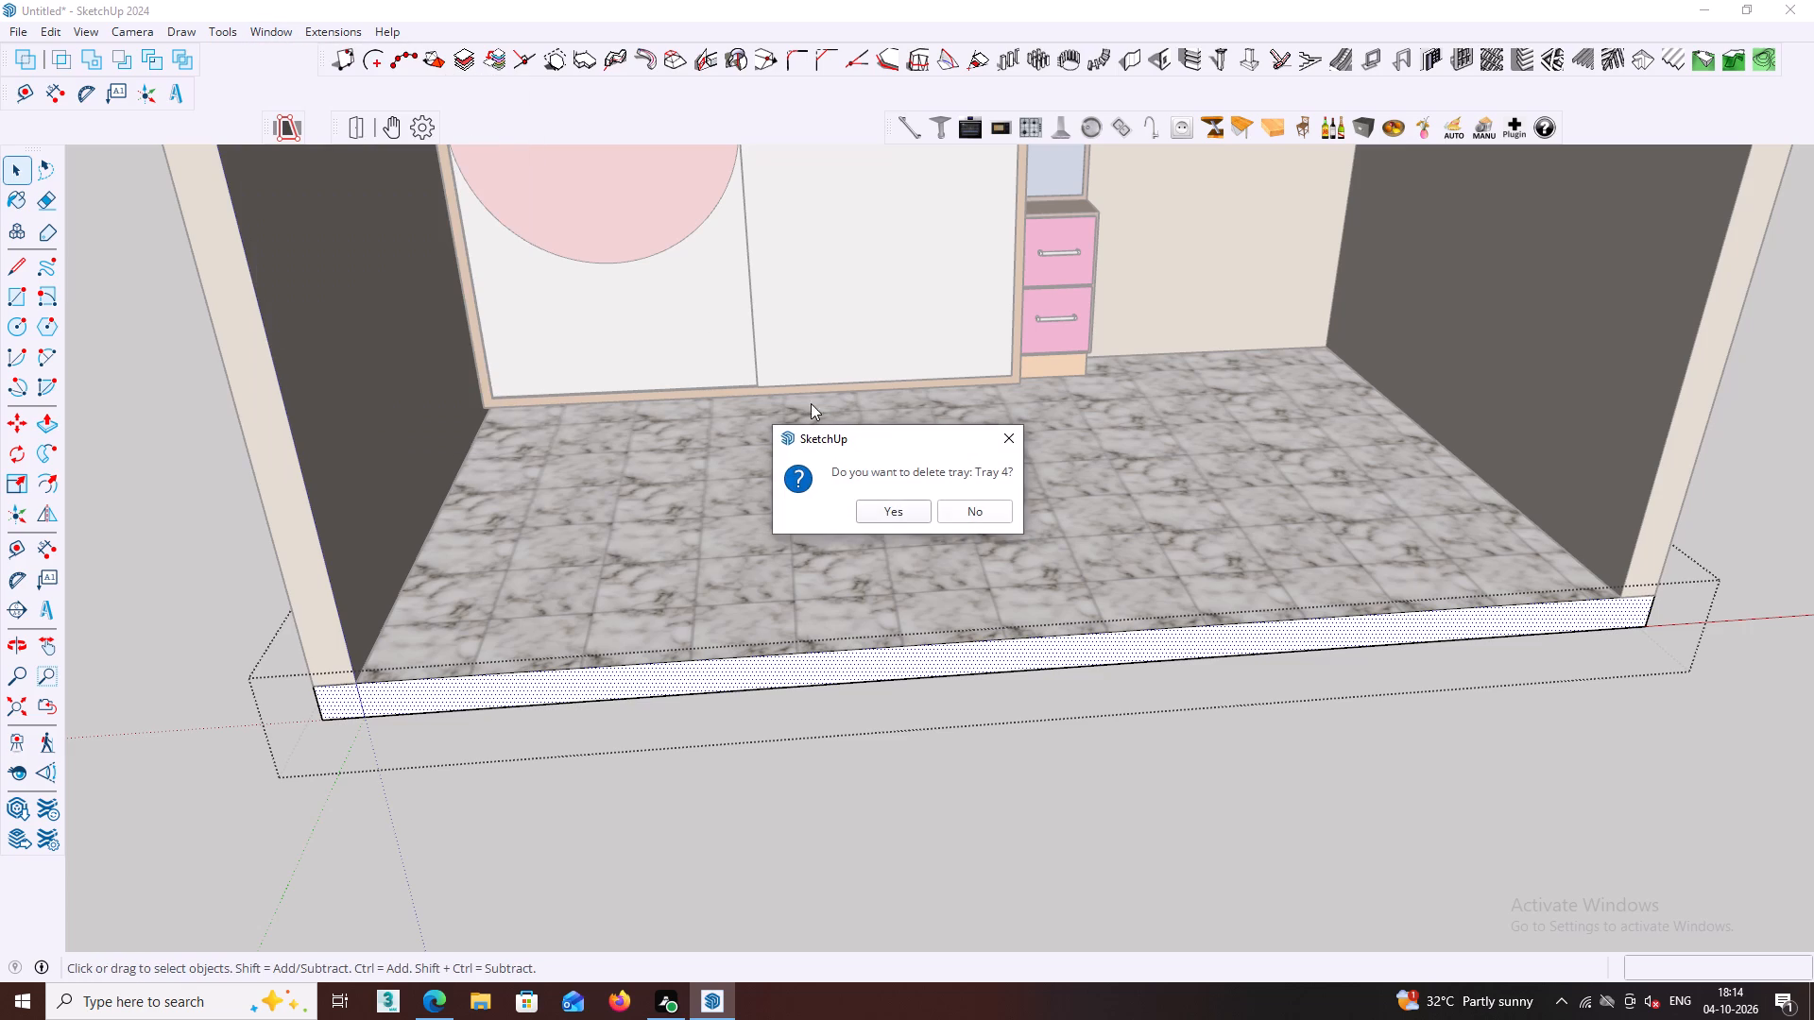
click(882, 500)
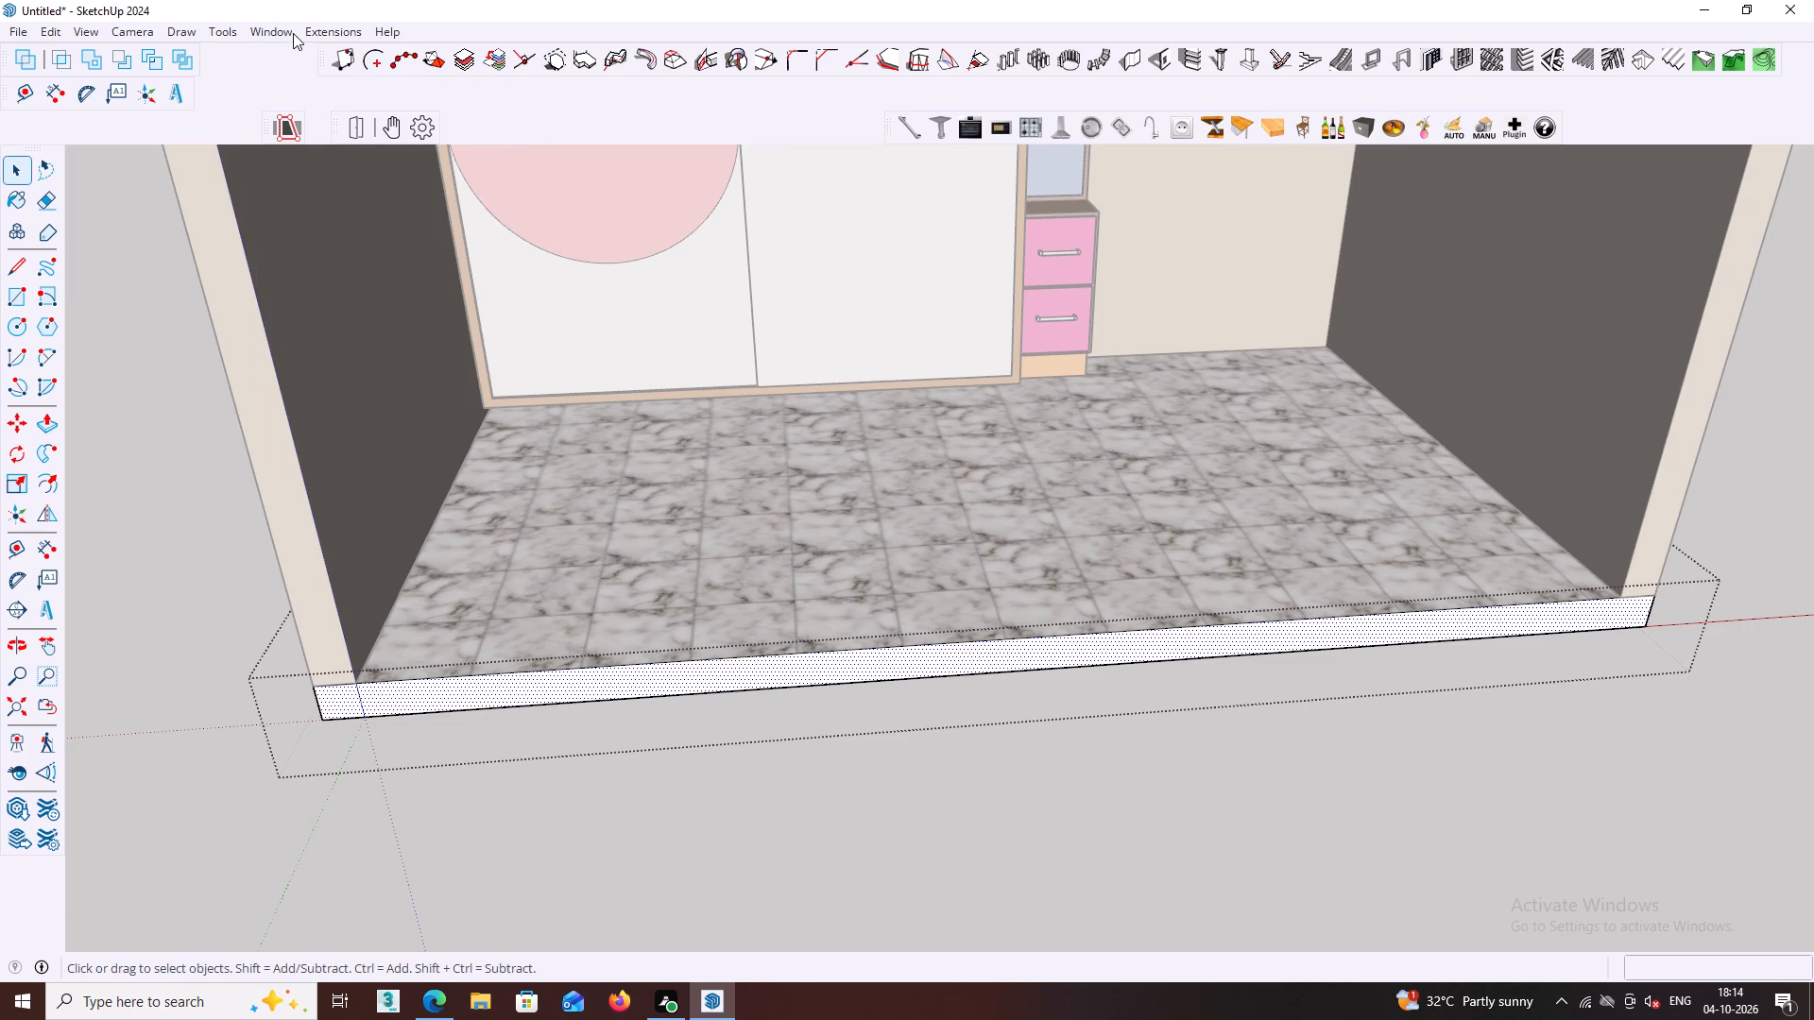
click(293, 33)
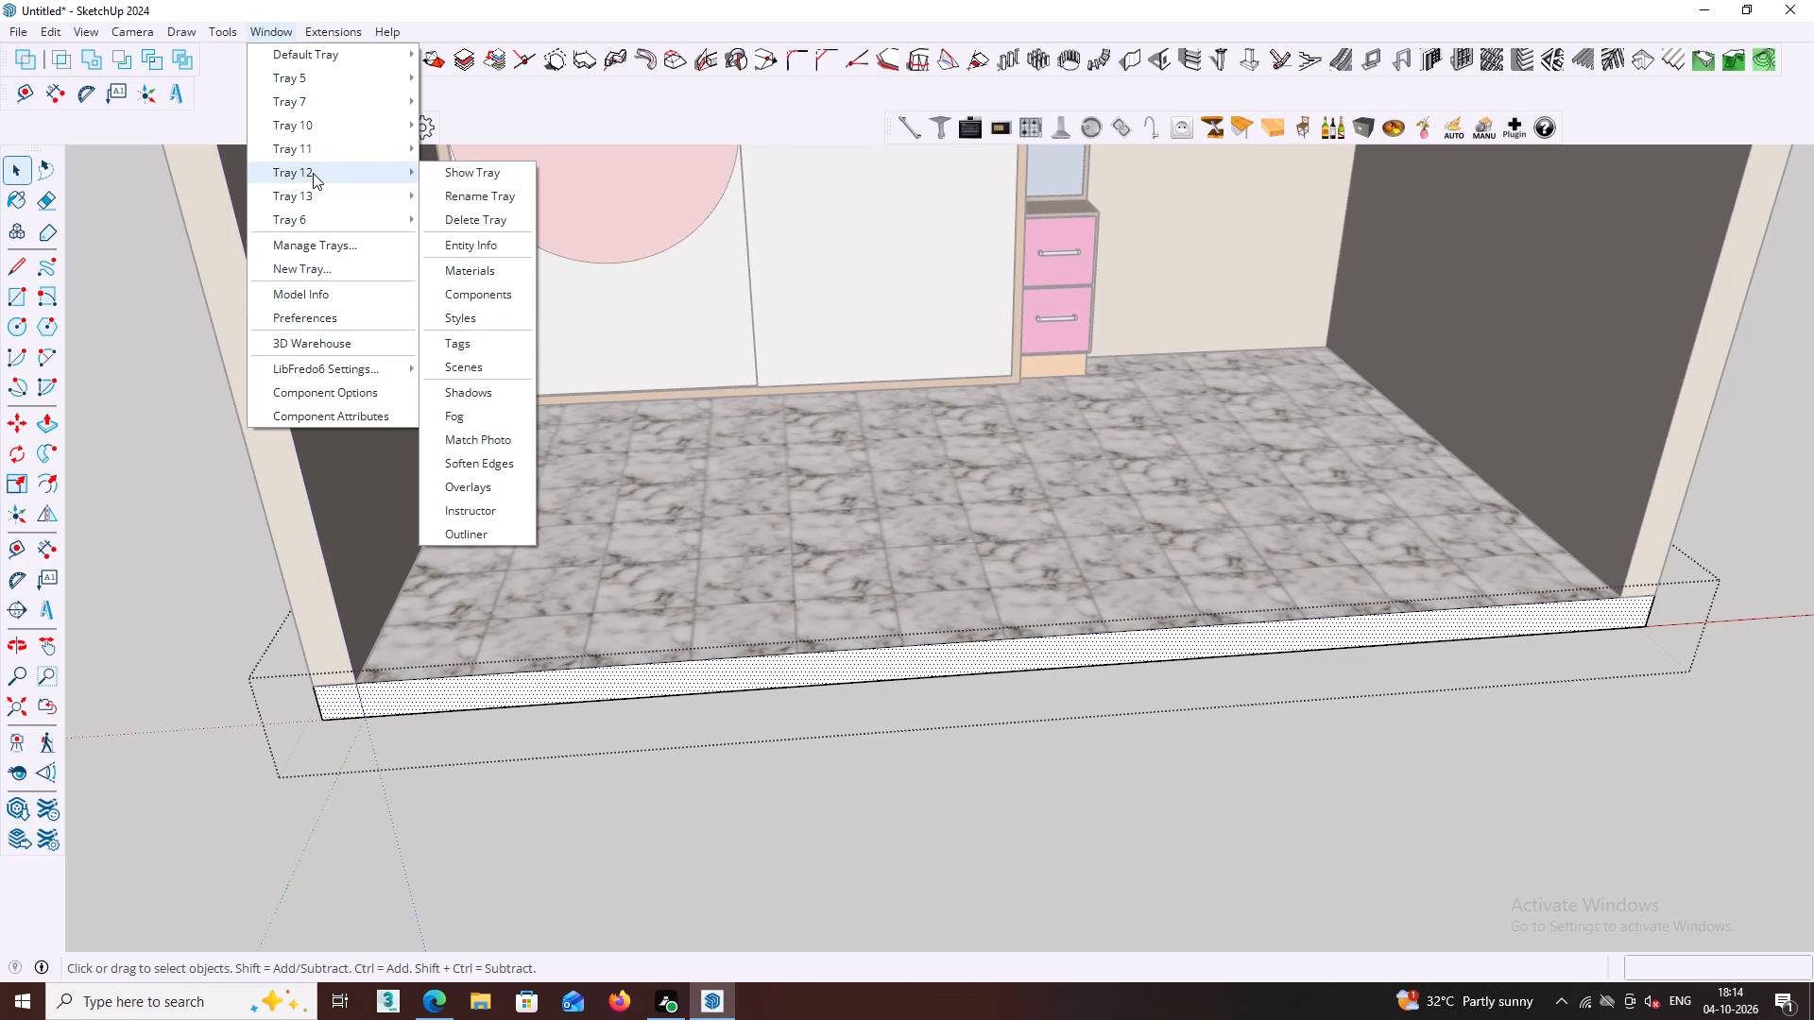
click(465, 220)
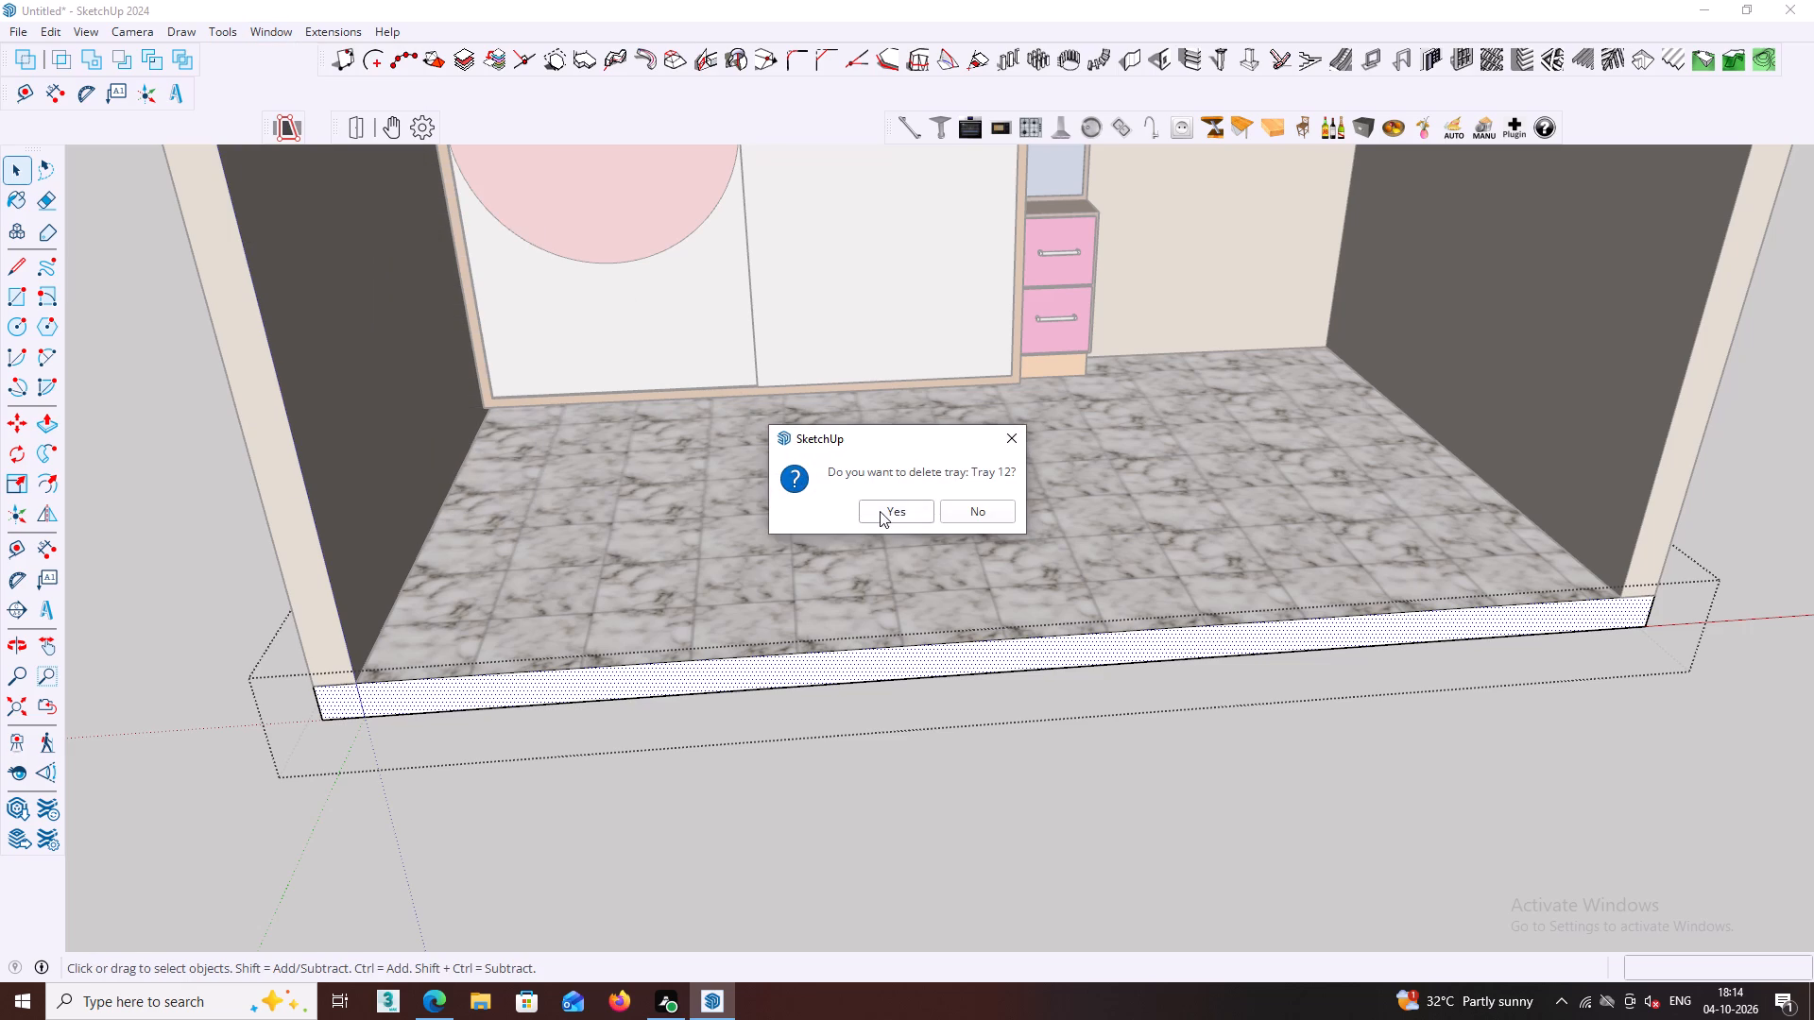
click(880, 511)
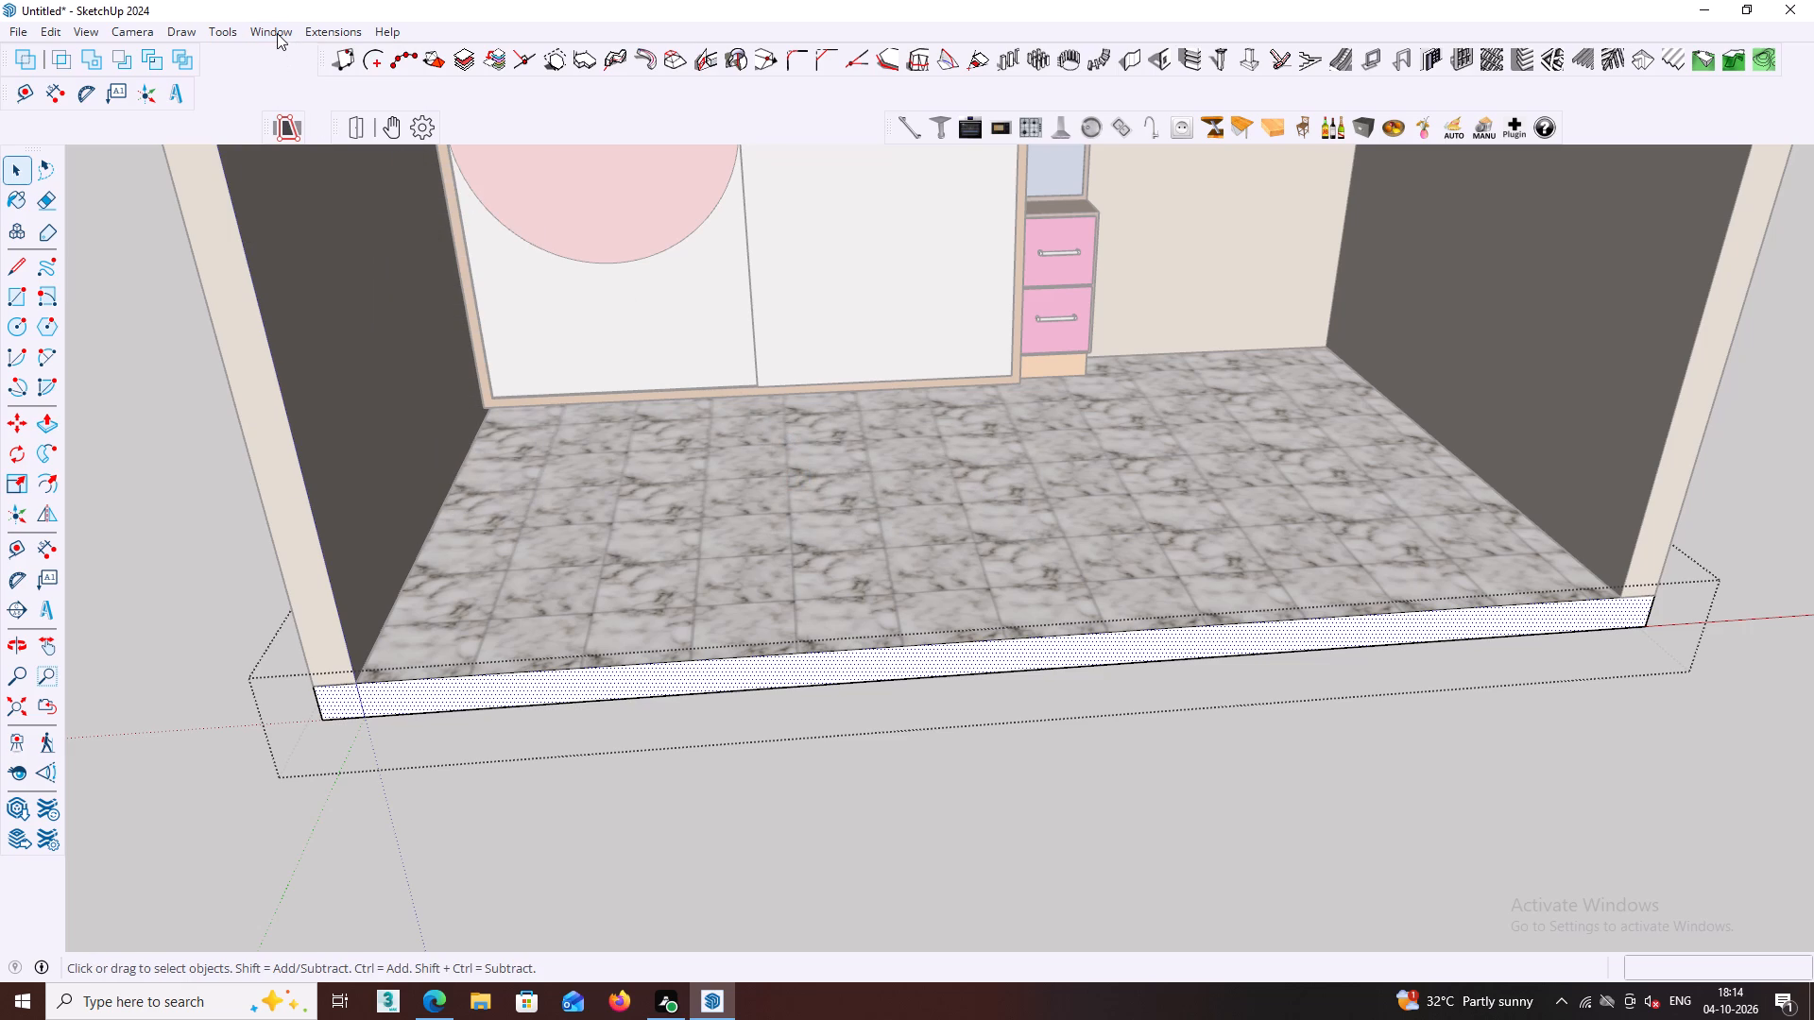
Delete Tray 10.
click(277, 33)
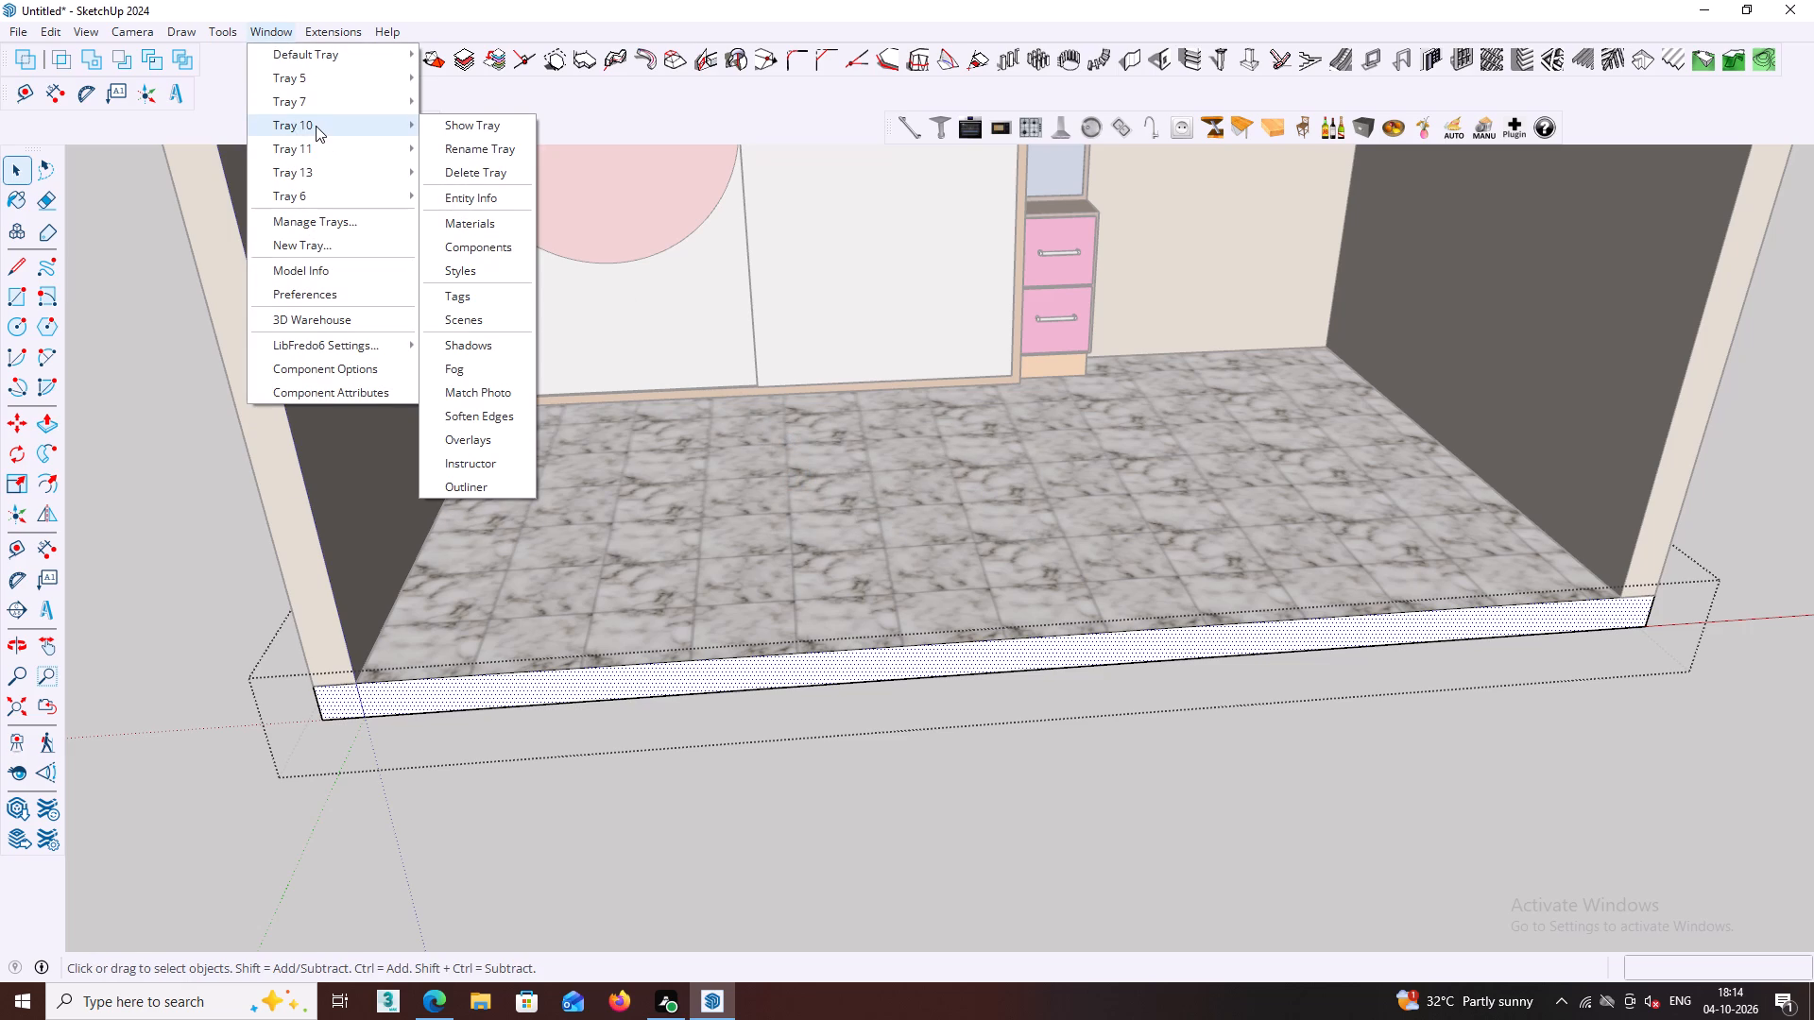
click(471, 178)
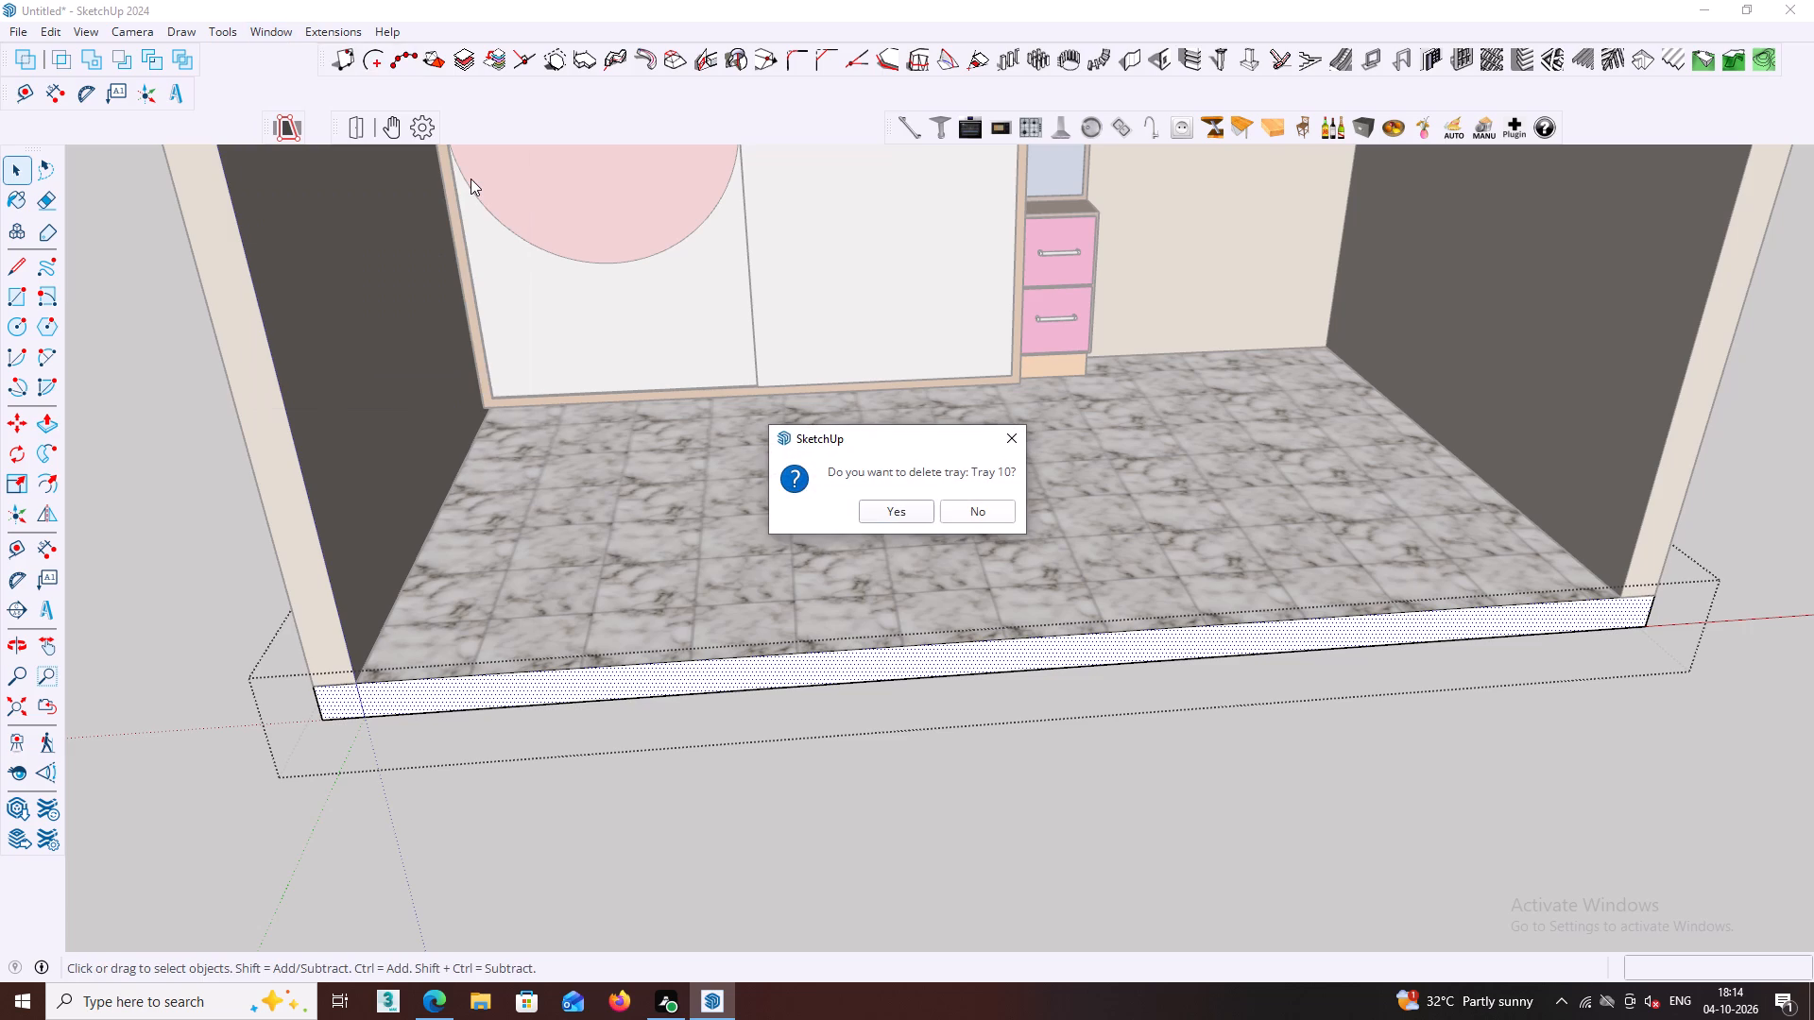
click(890, 506)
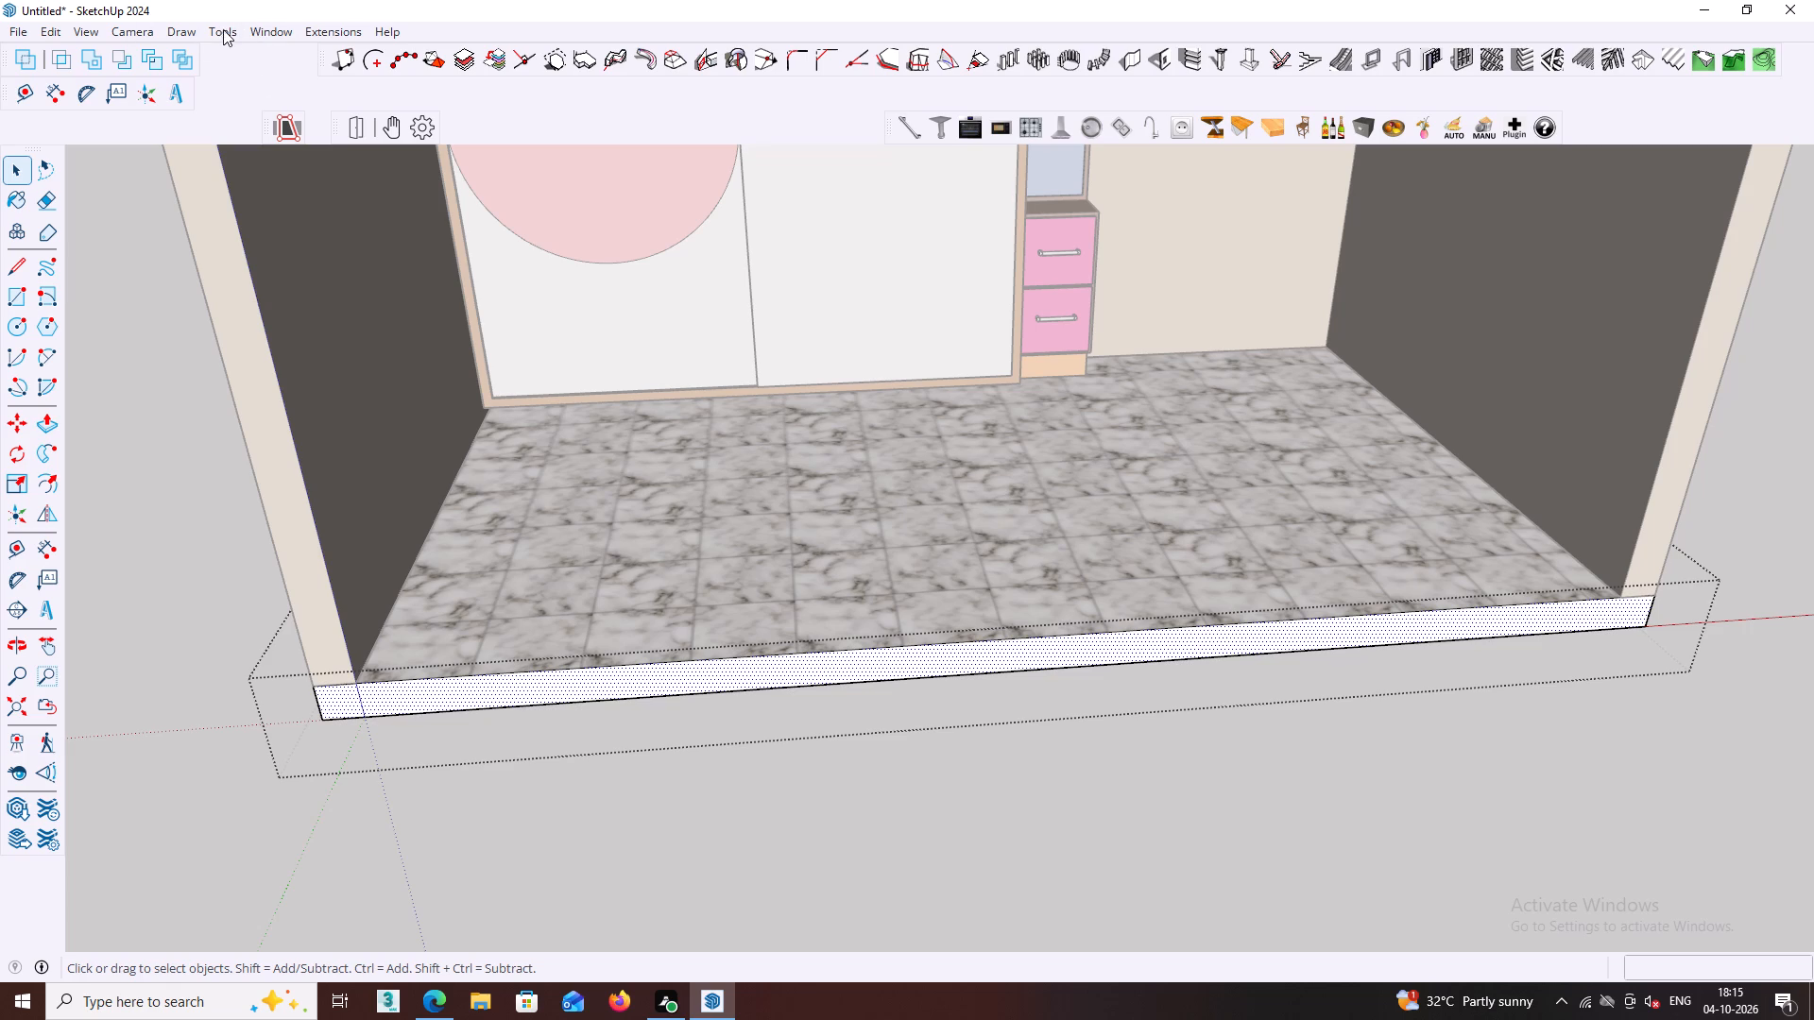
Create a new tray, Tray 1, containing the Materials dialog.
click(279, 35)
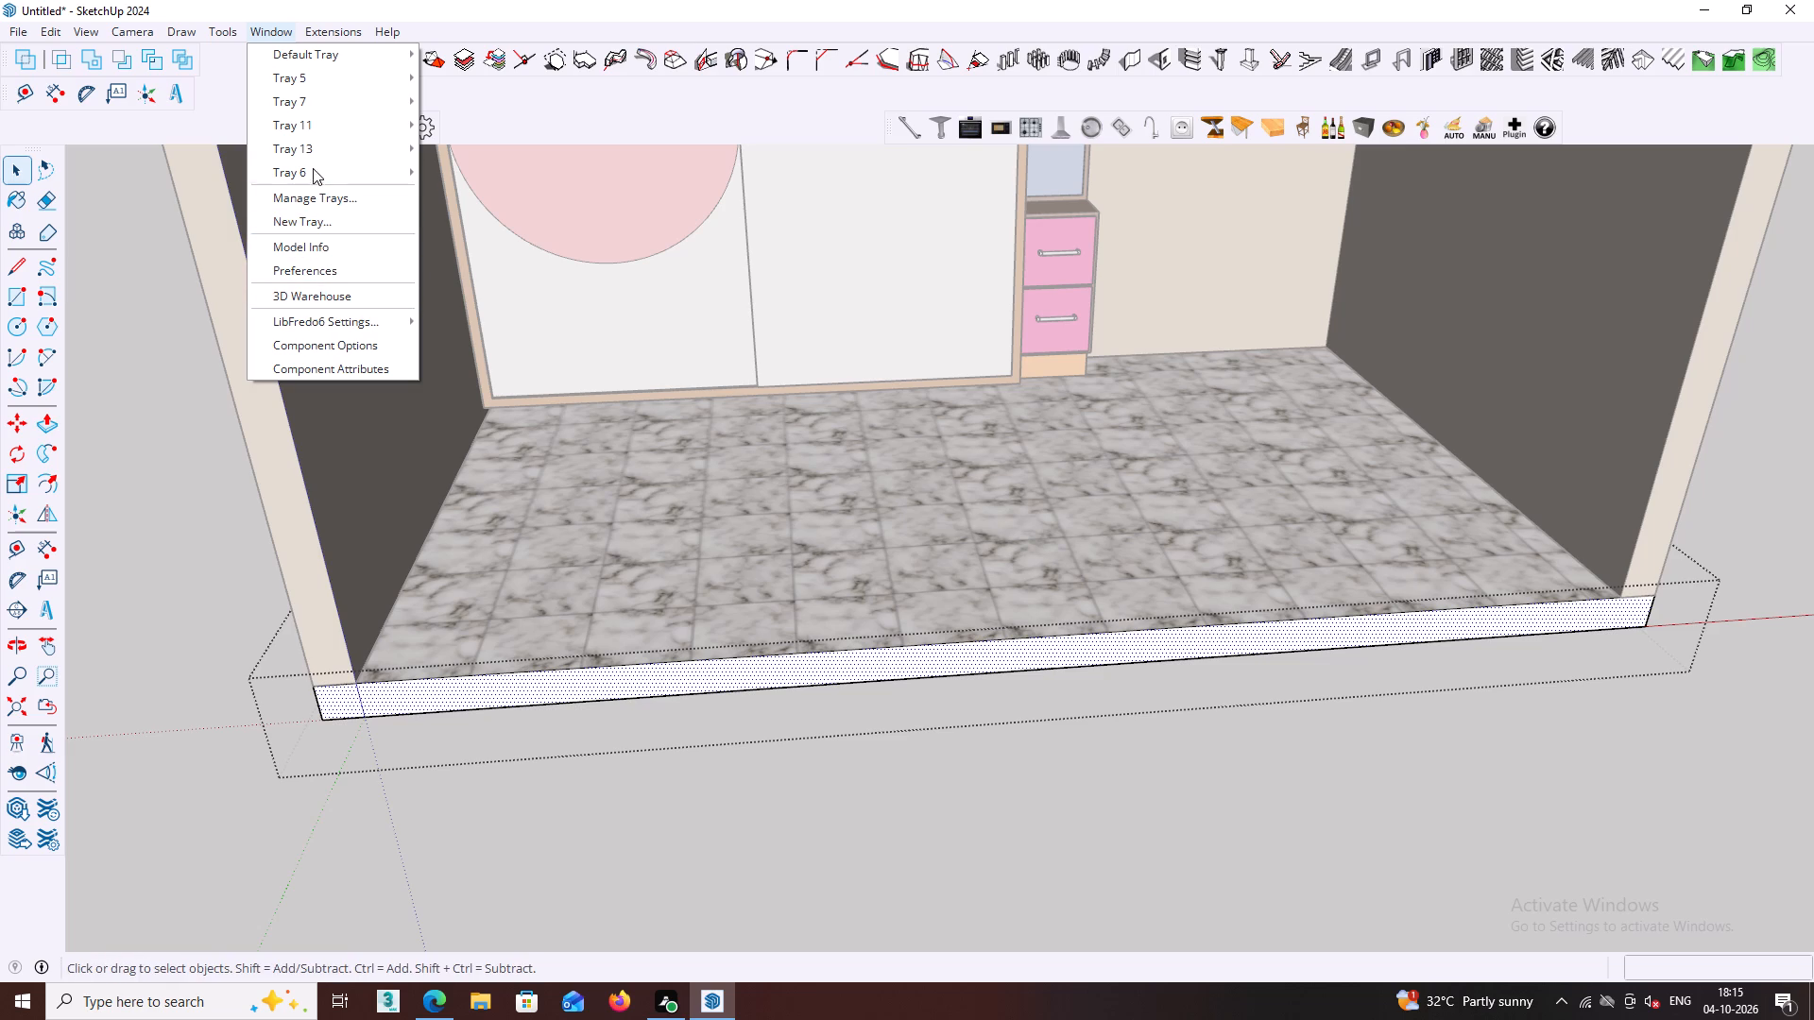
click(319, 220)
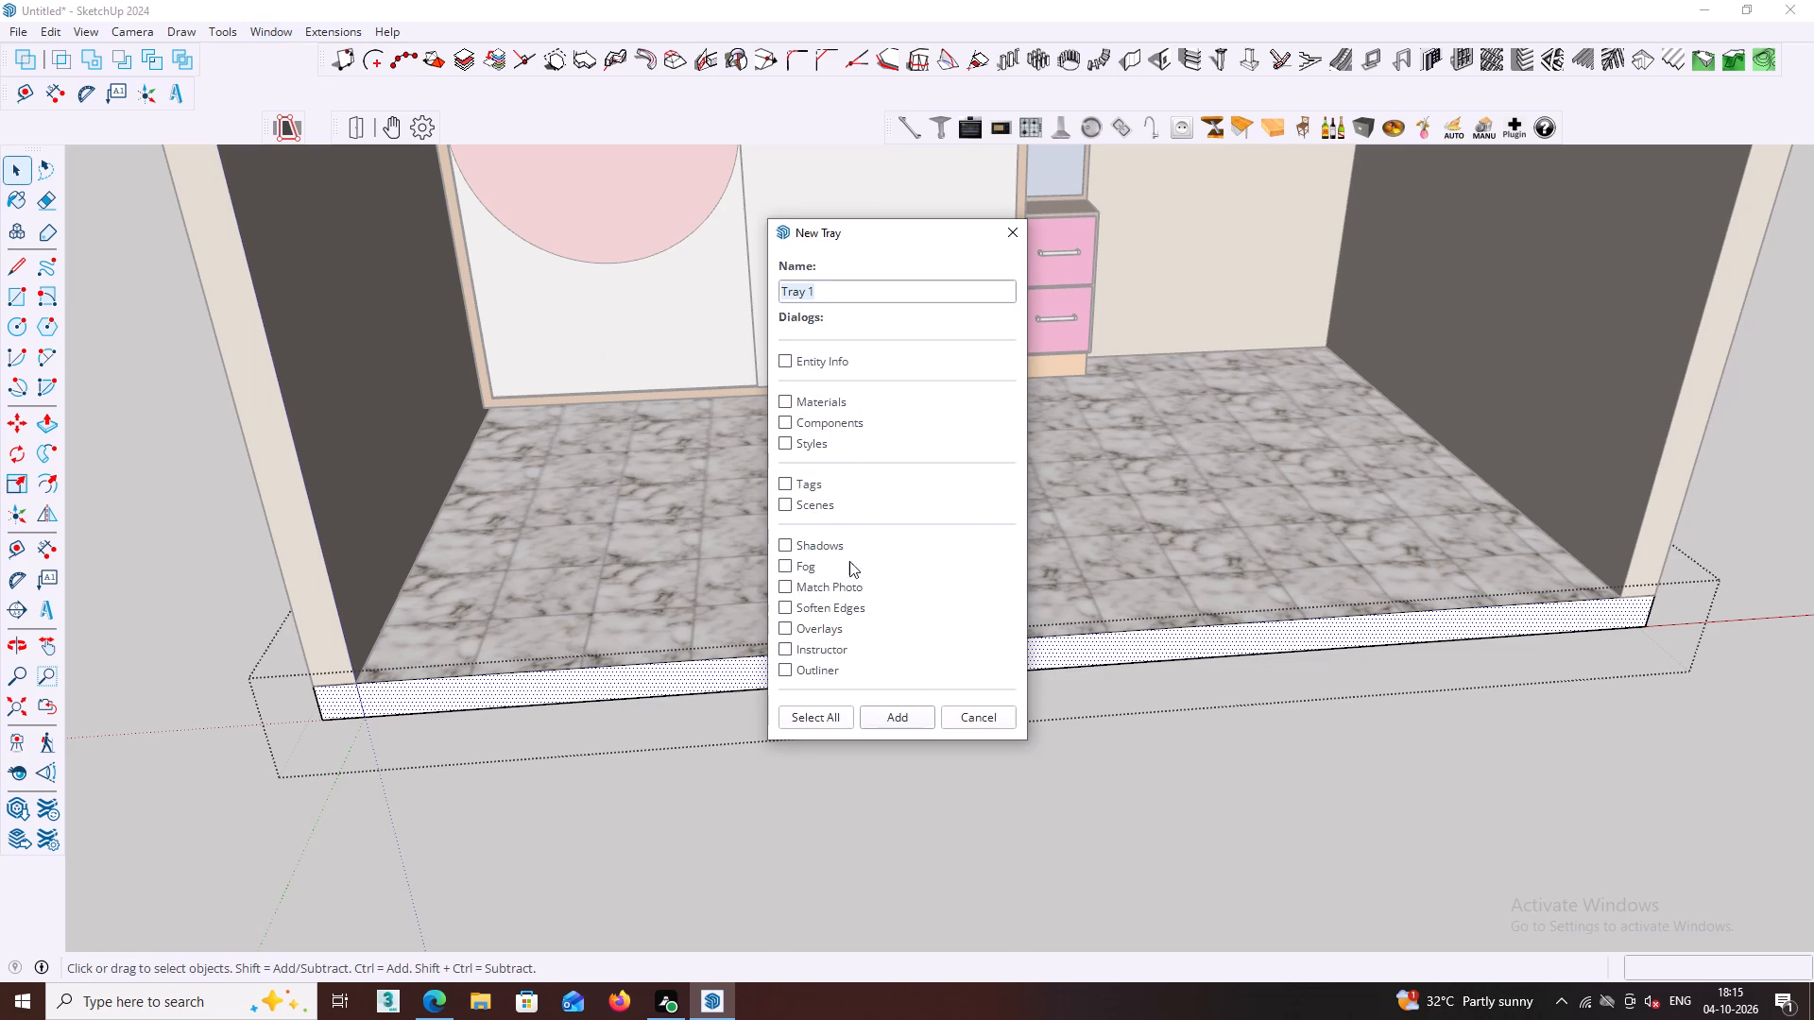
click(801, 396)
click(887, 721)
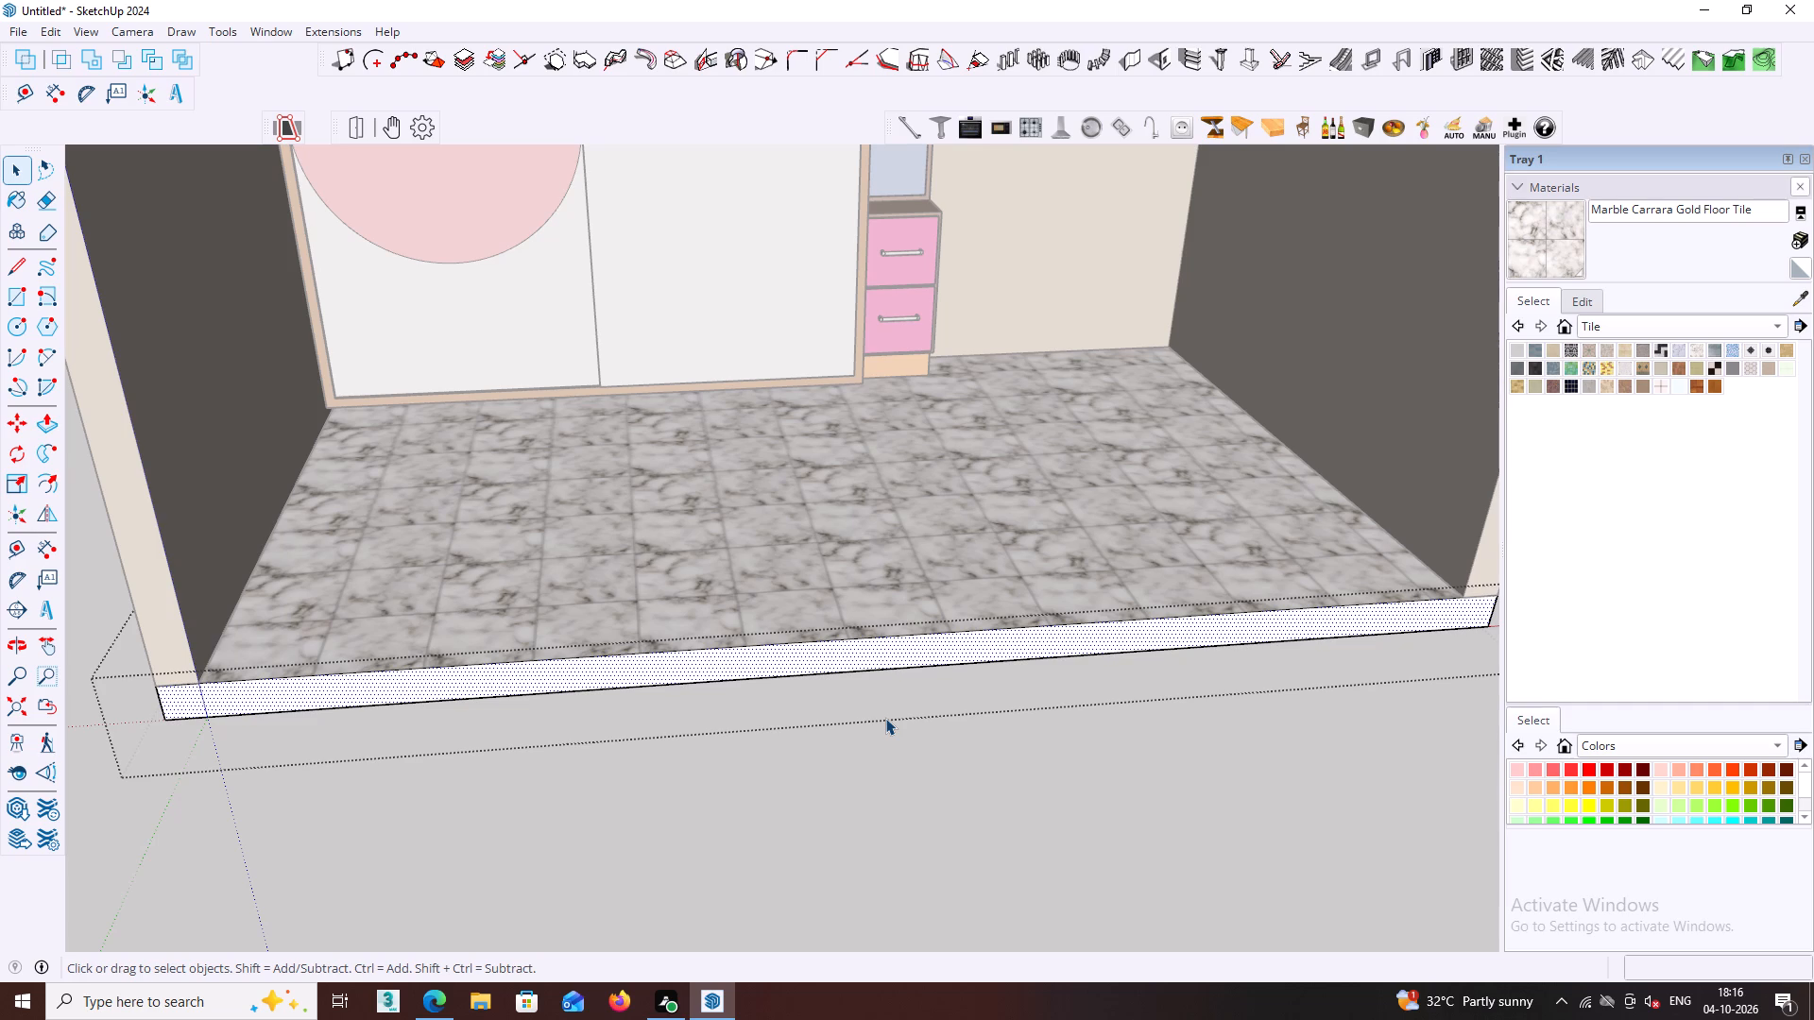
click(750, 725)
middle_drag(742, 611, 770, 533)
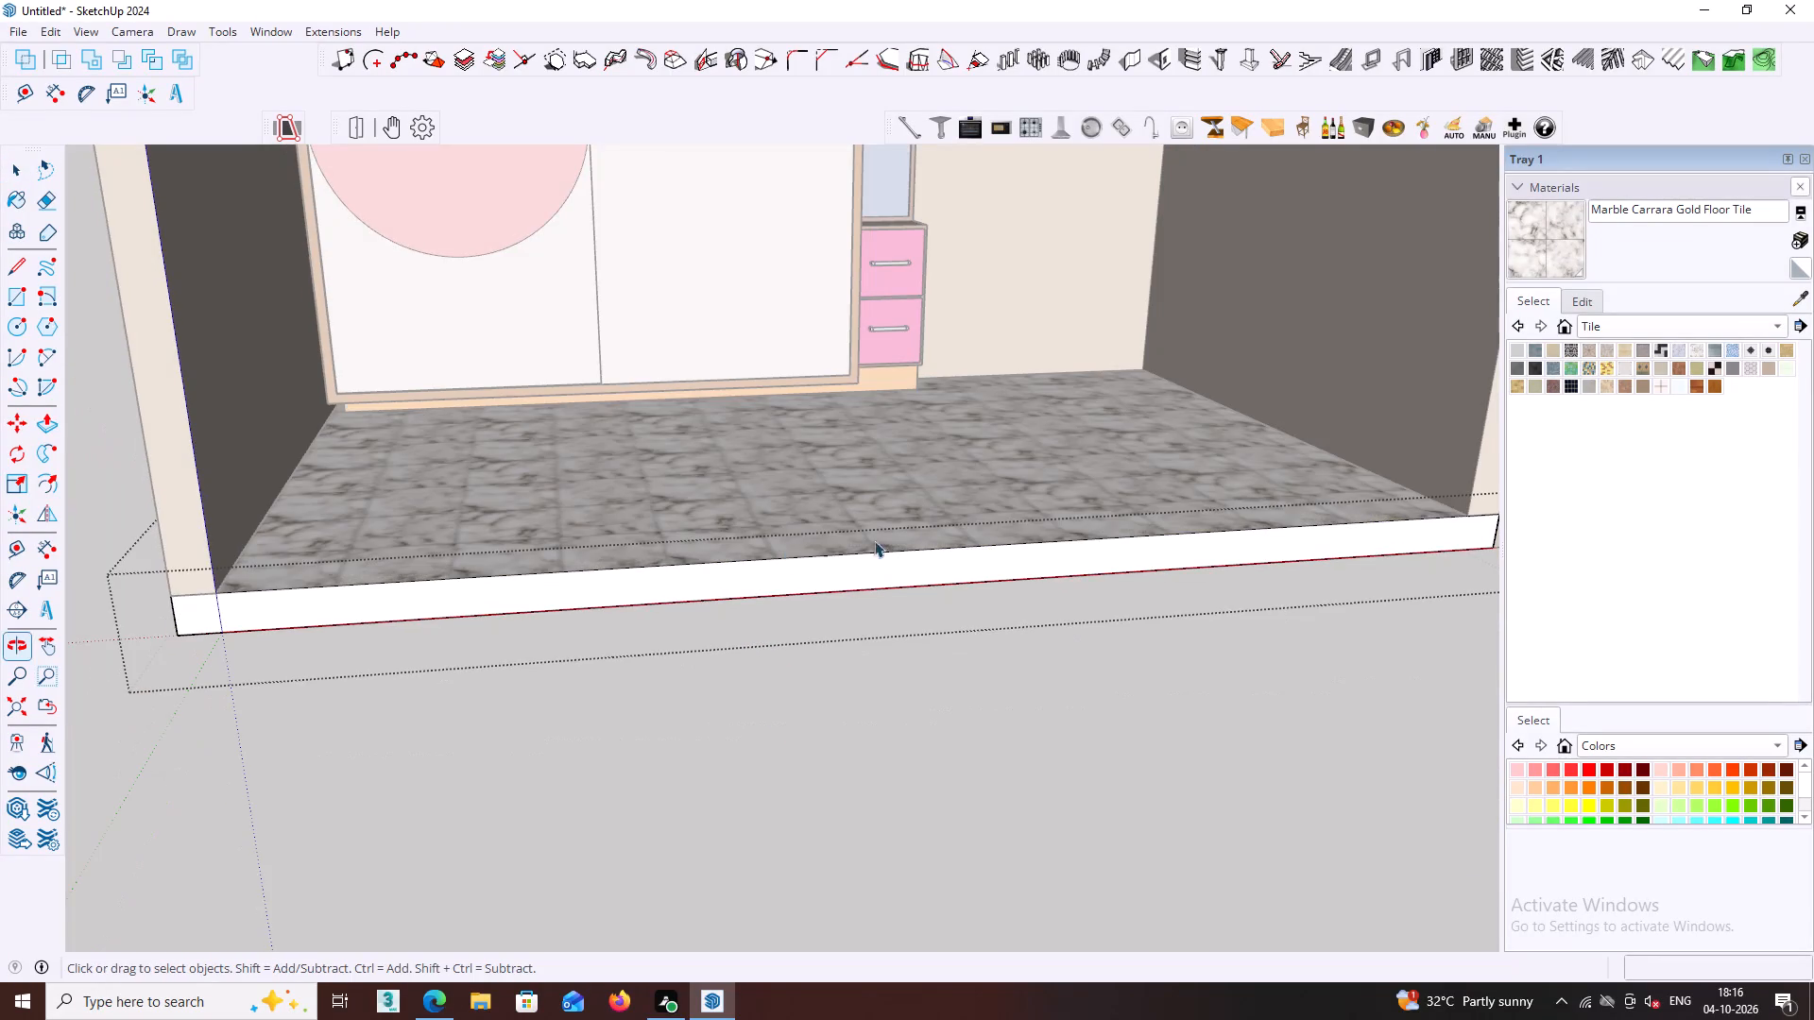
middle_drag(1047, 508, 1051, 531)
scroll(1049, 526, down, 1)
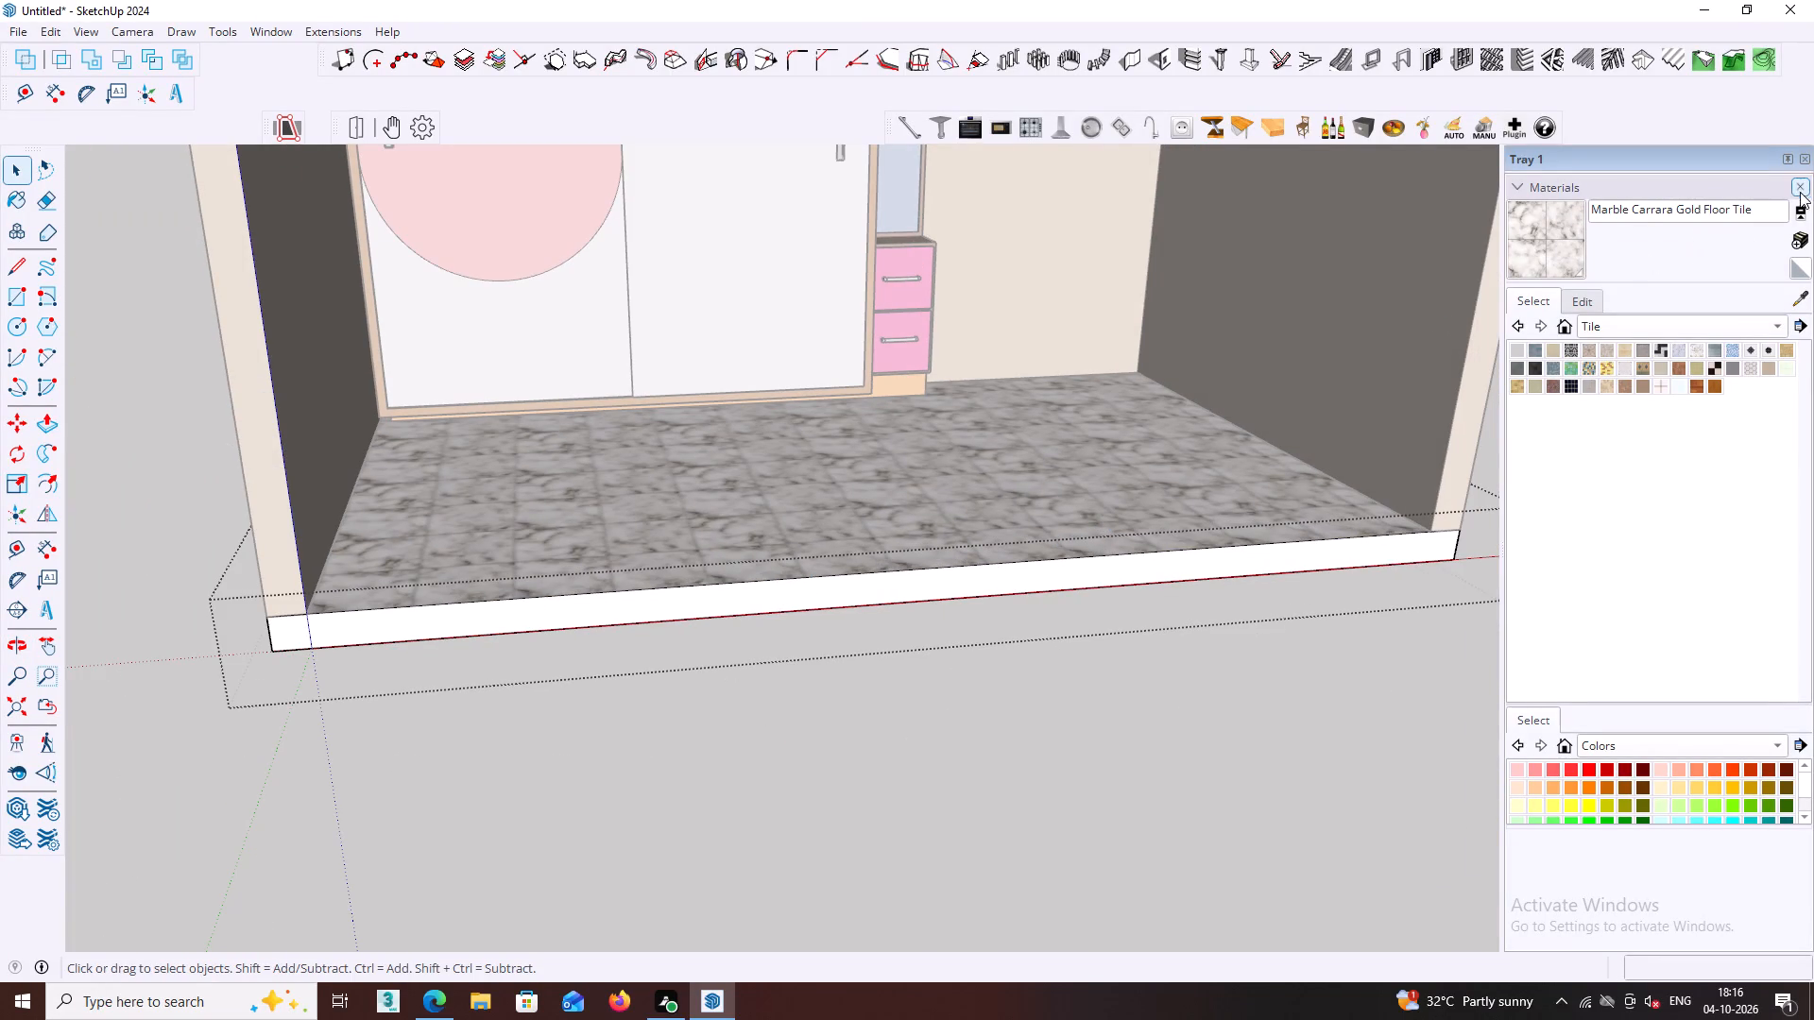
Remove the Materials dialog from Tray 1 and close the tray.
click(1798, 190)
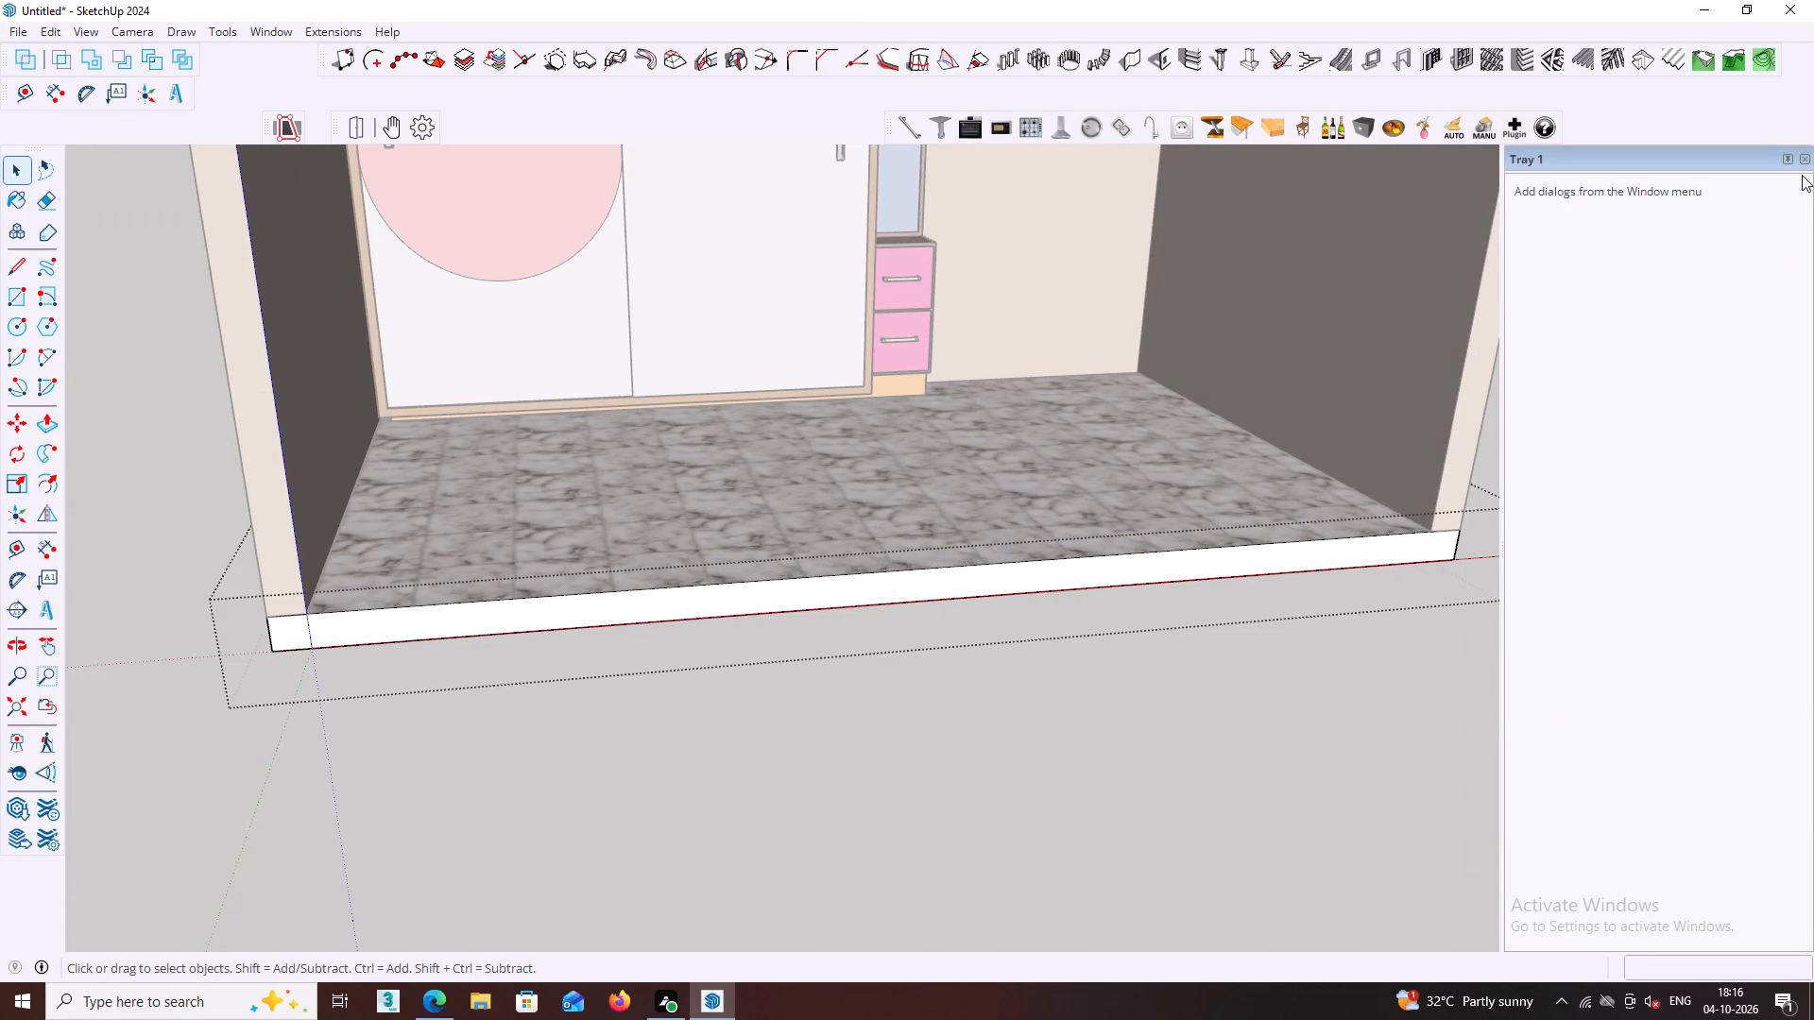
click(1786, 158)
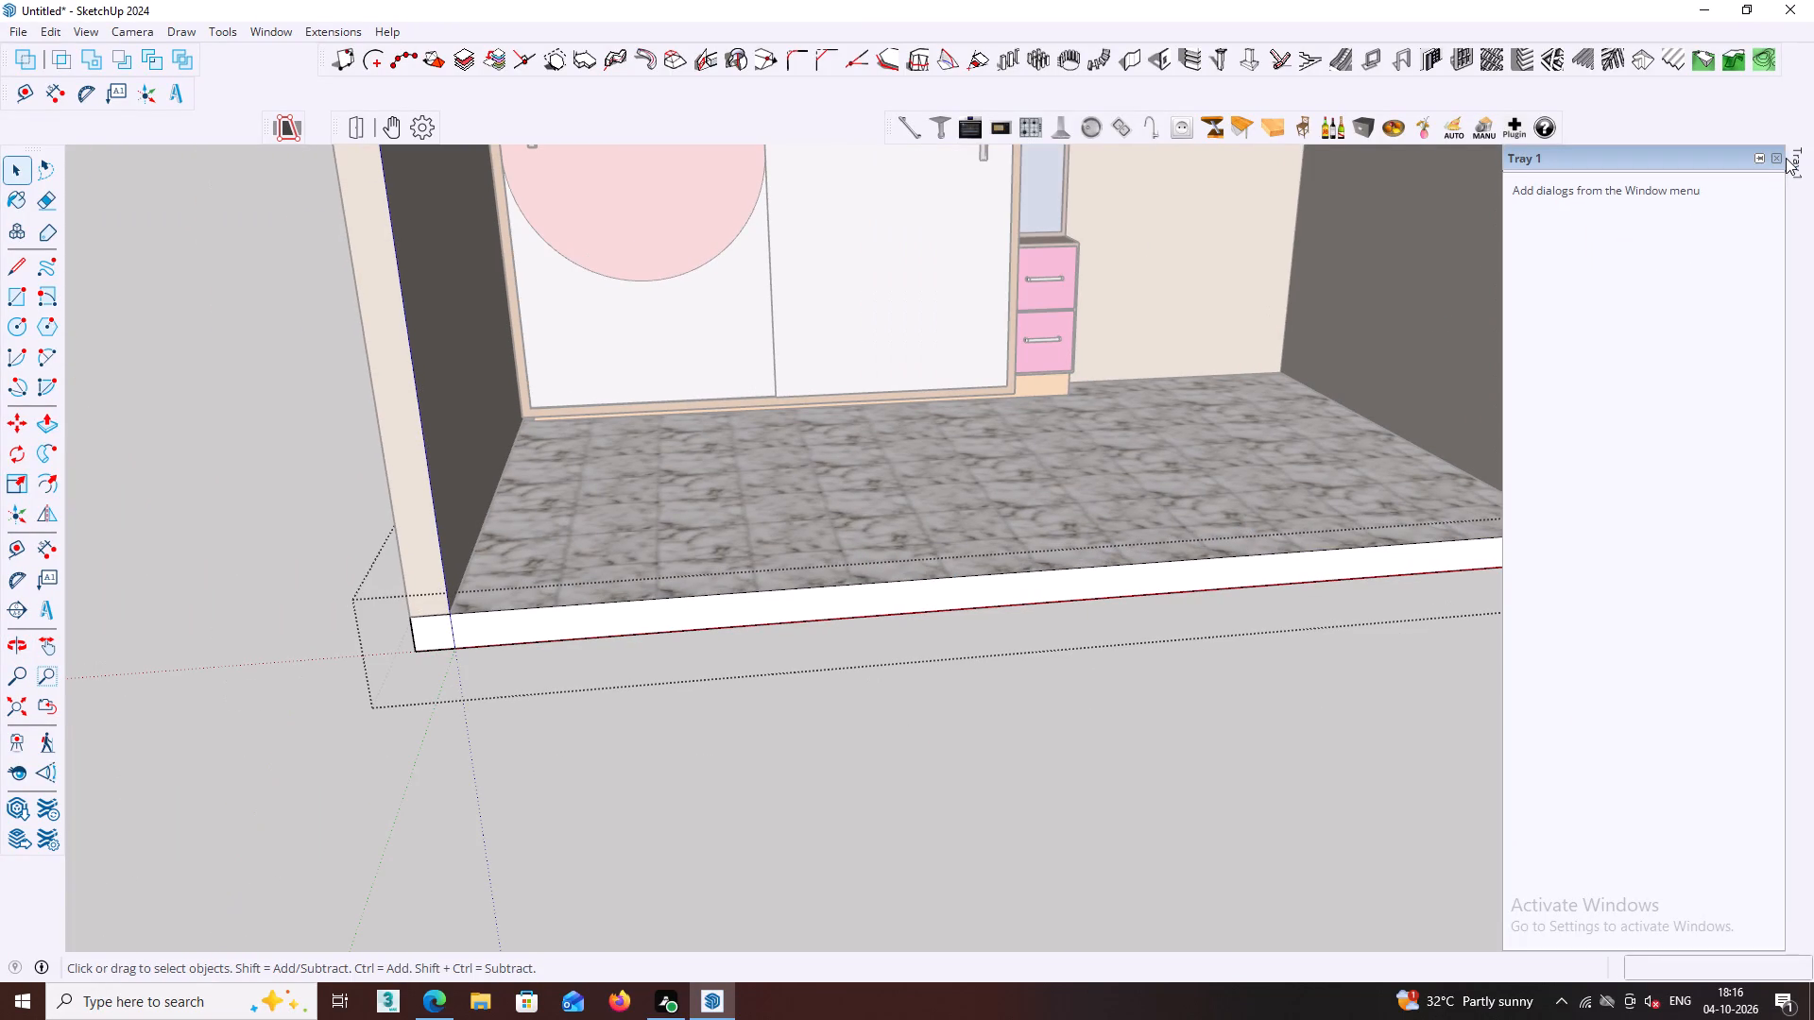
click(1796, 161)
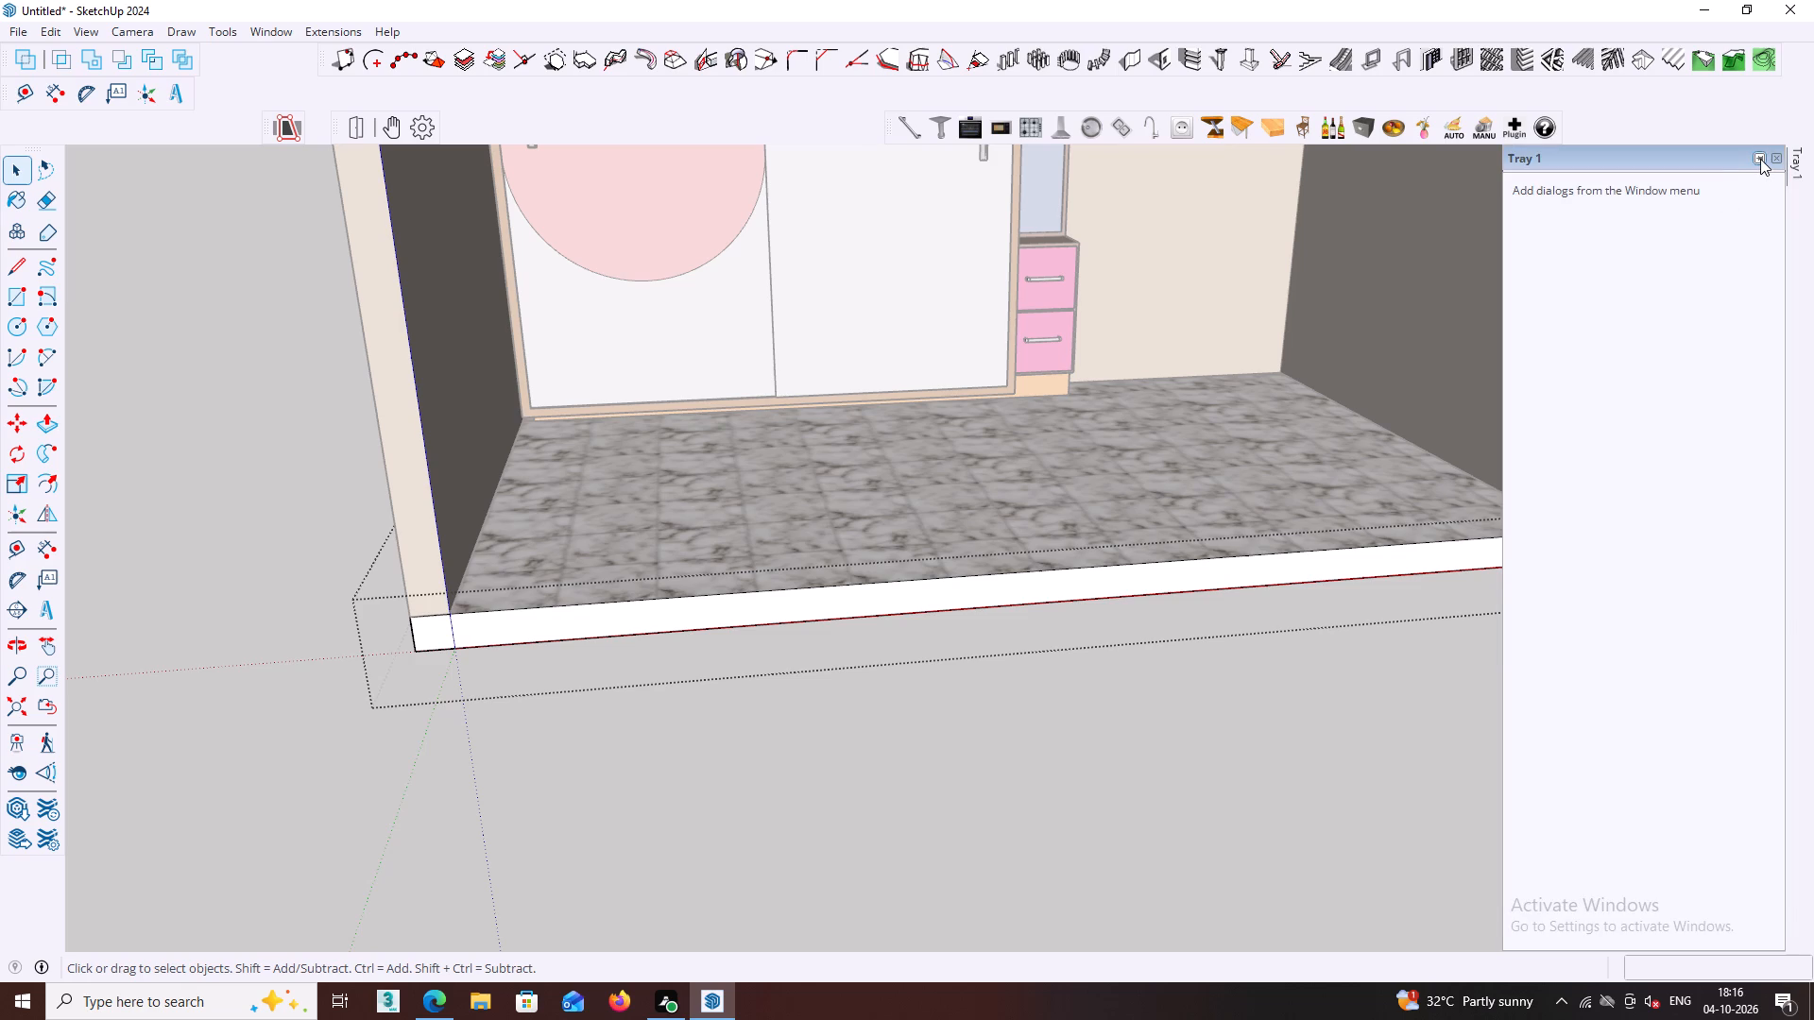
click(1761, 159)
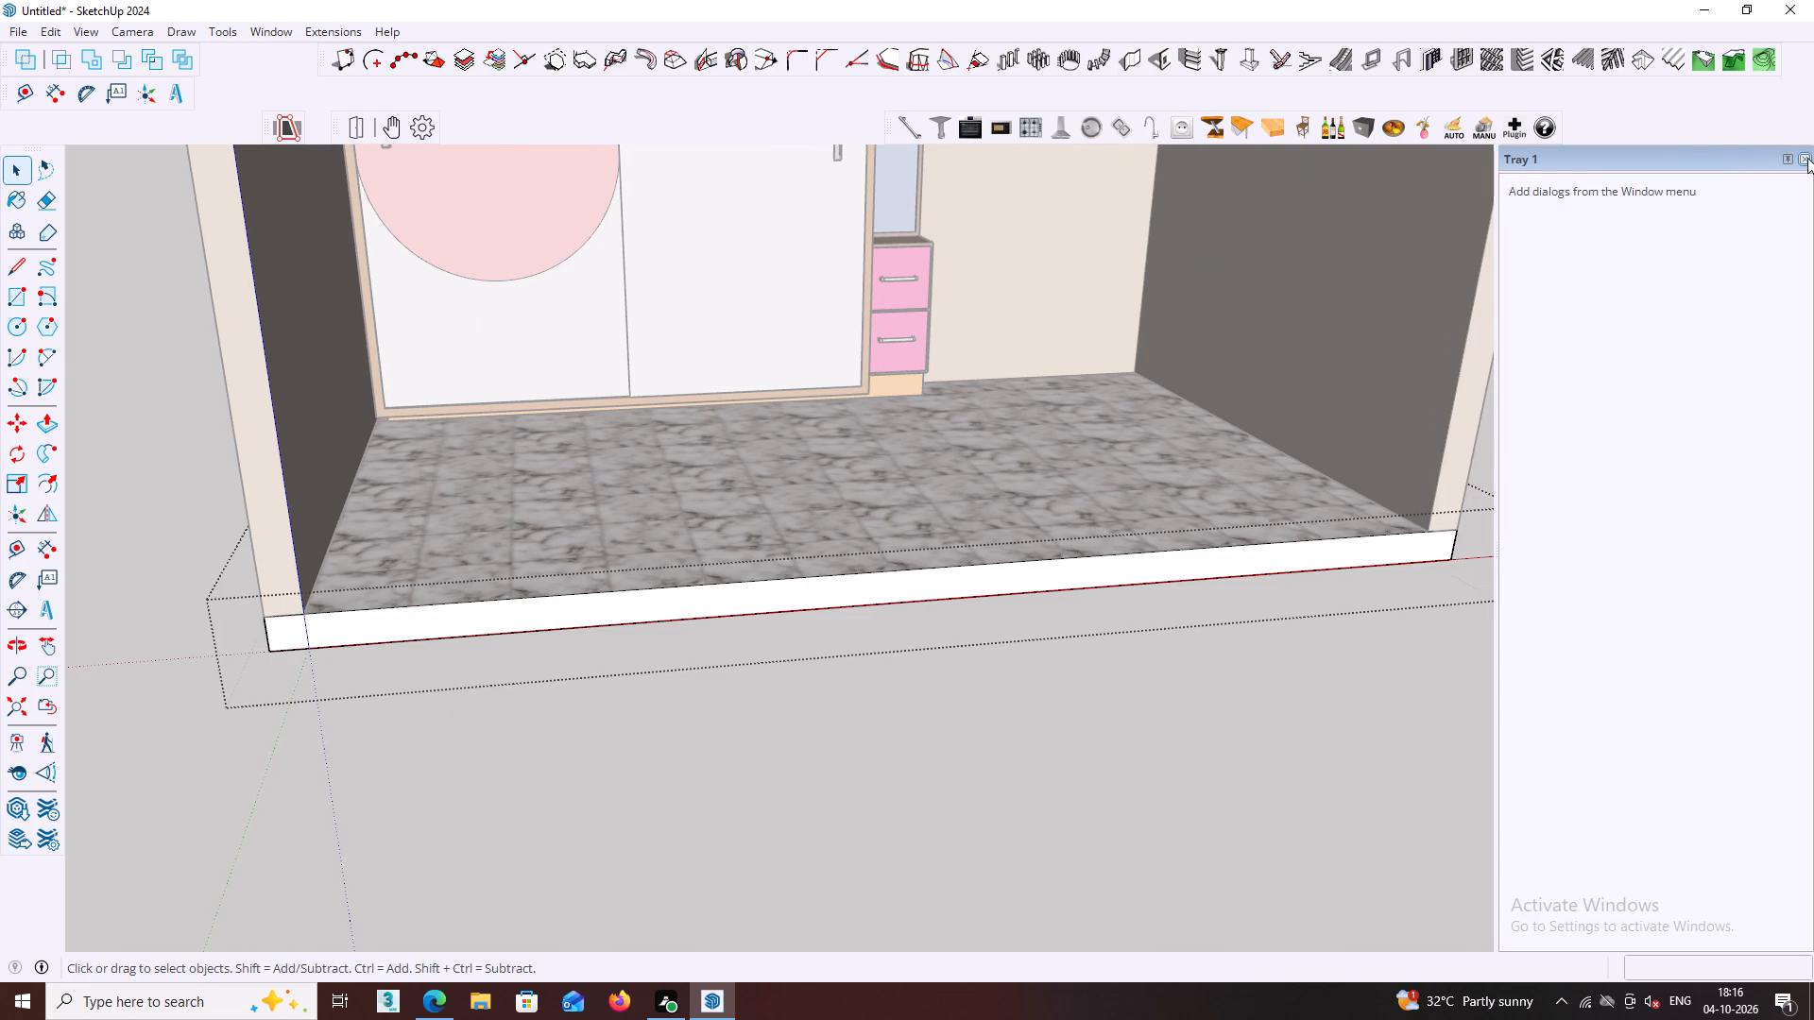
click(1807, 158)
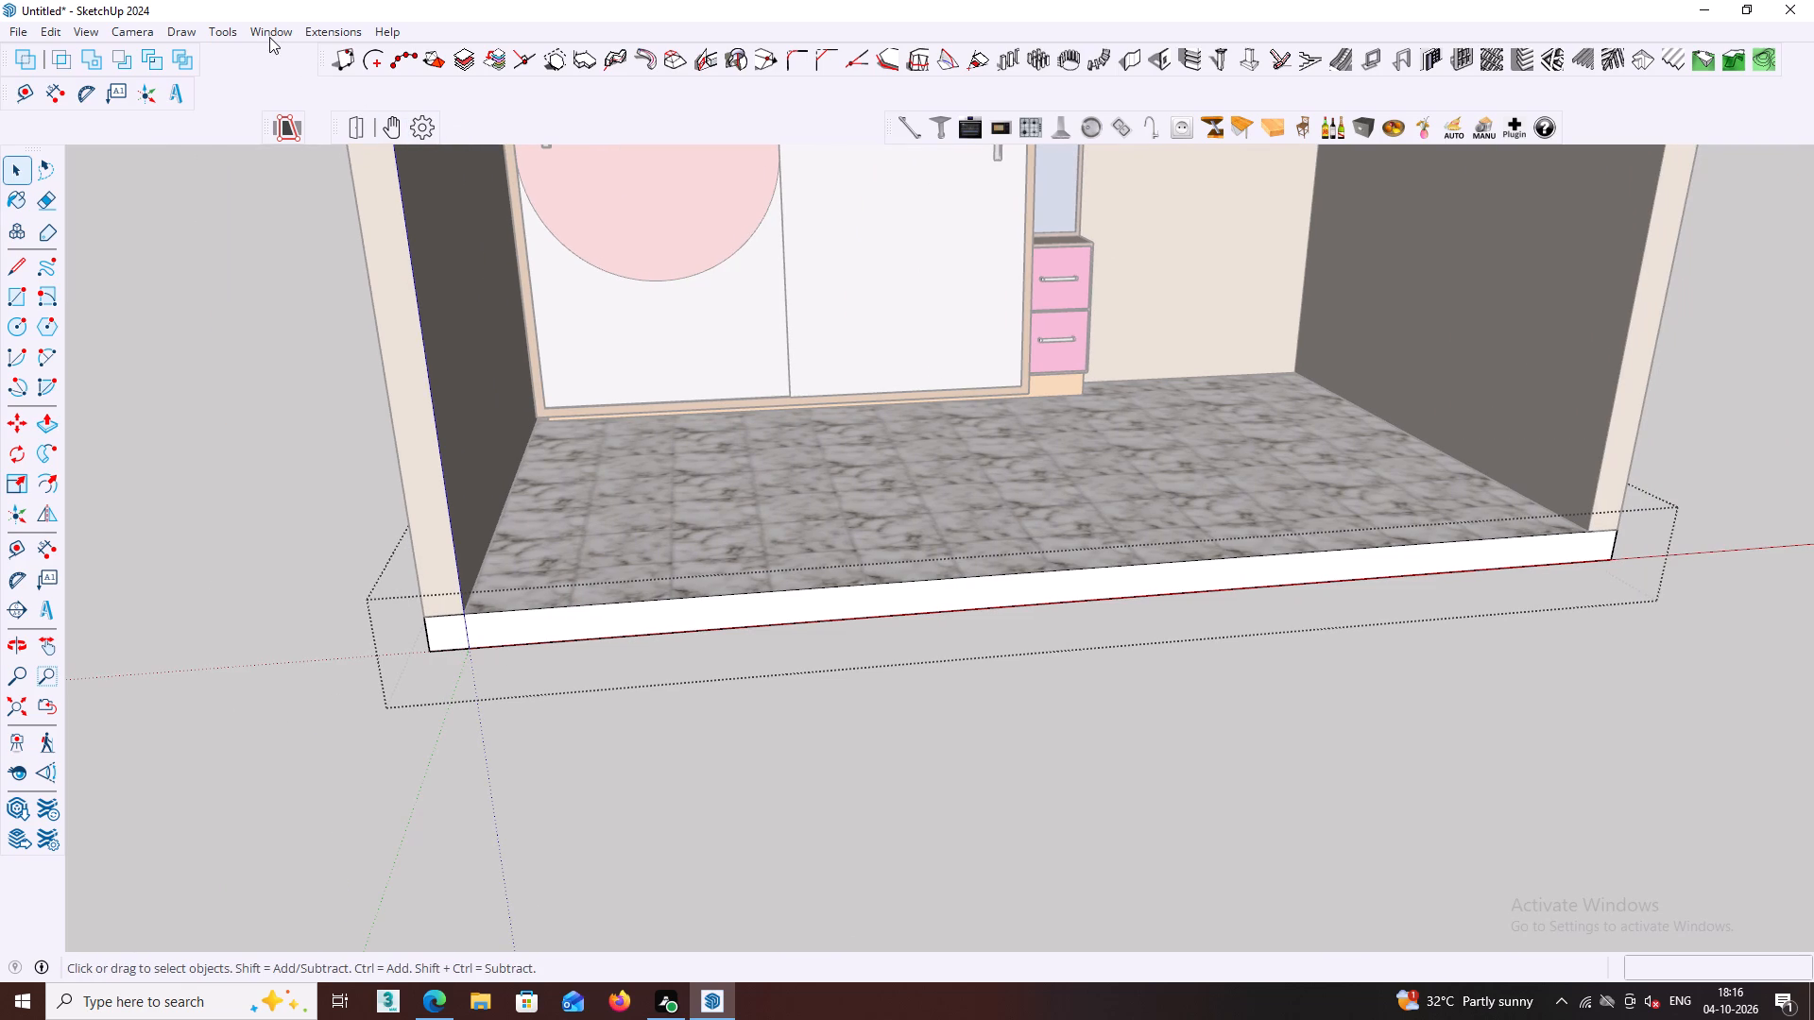
Create a new tray, Tray 2, containing the Materials dialog.
click(219, 35)
click(267, 36)
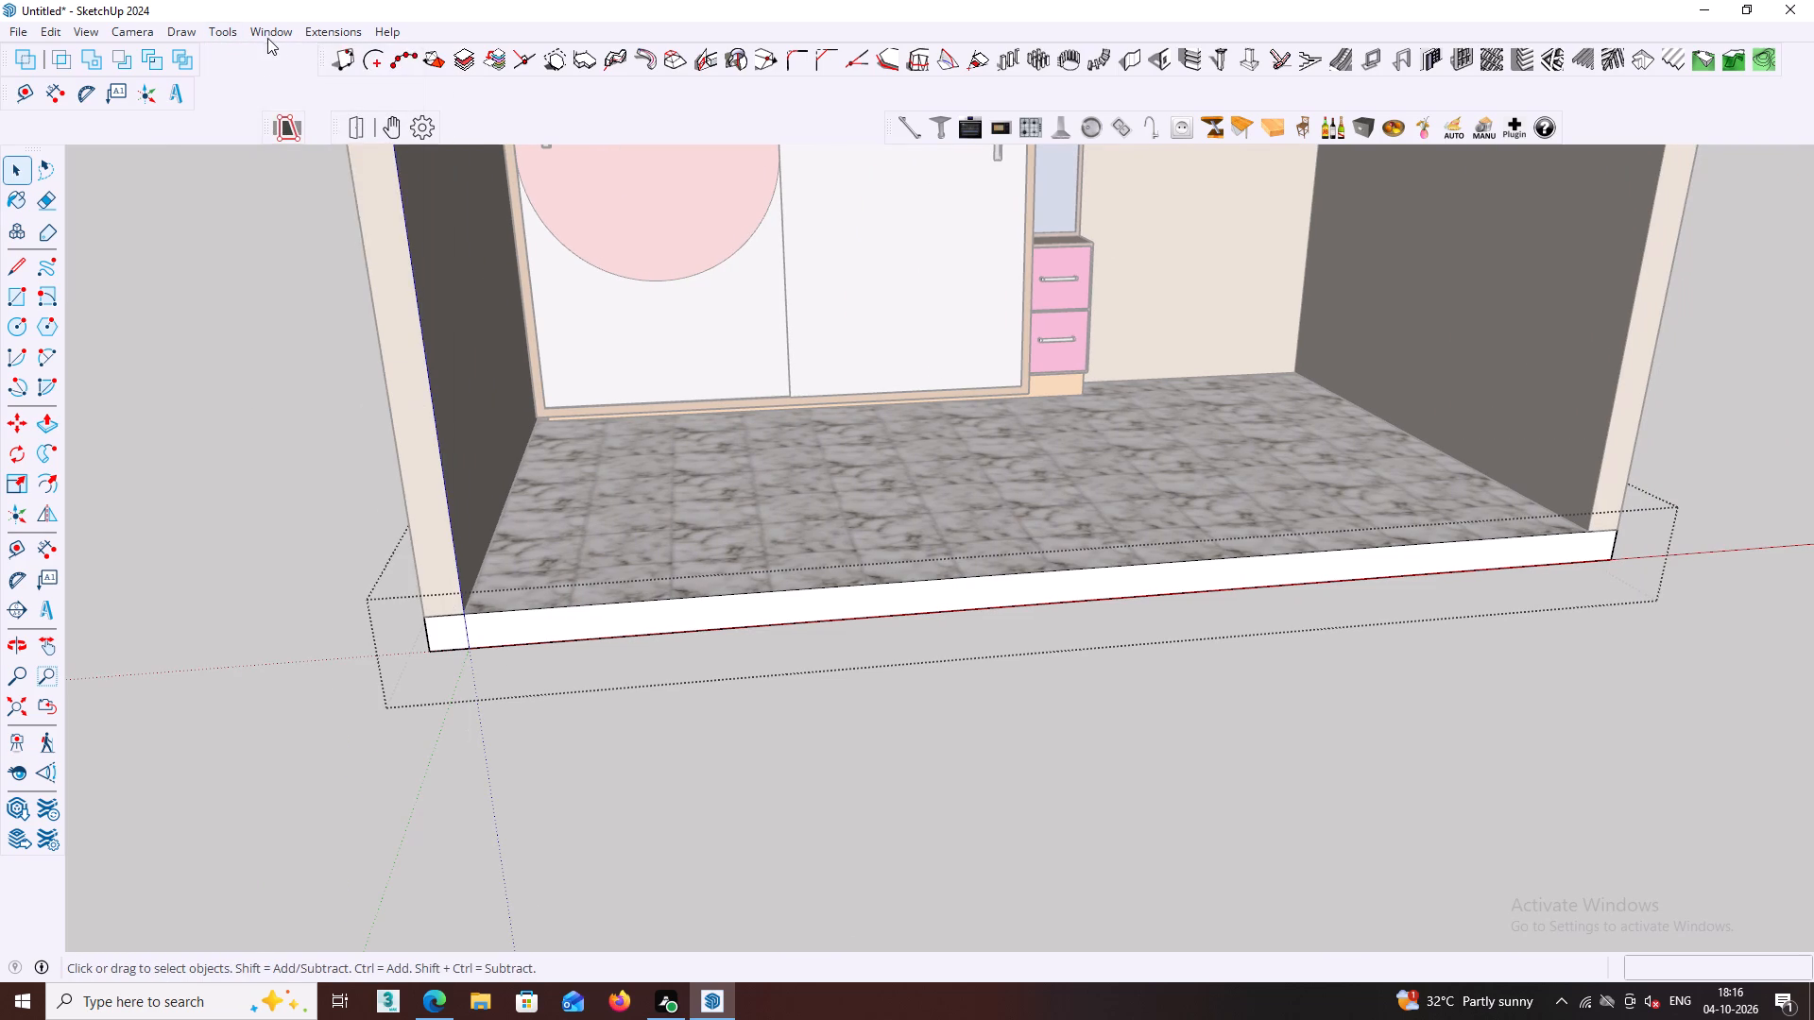
click(265, 37)
click(312, 244)
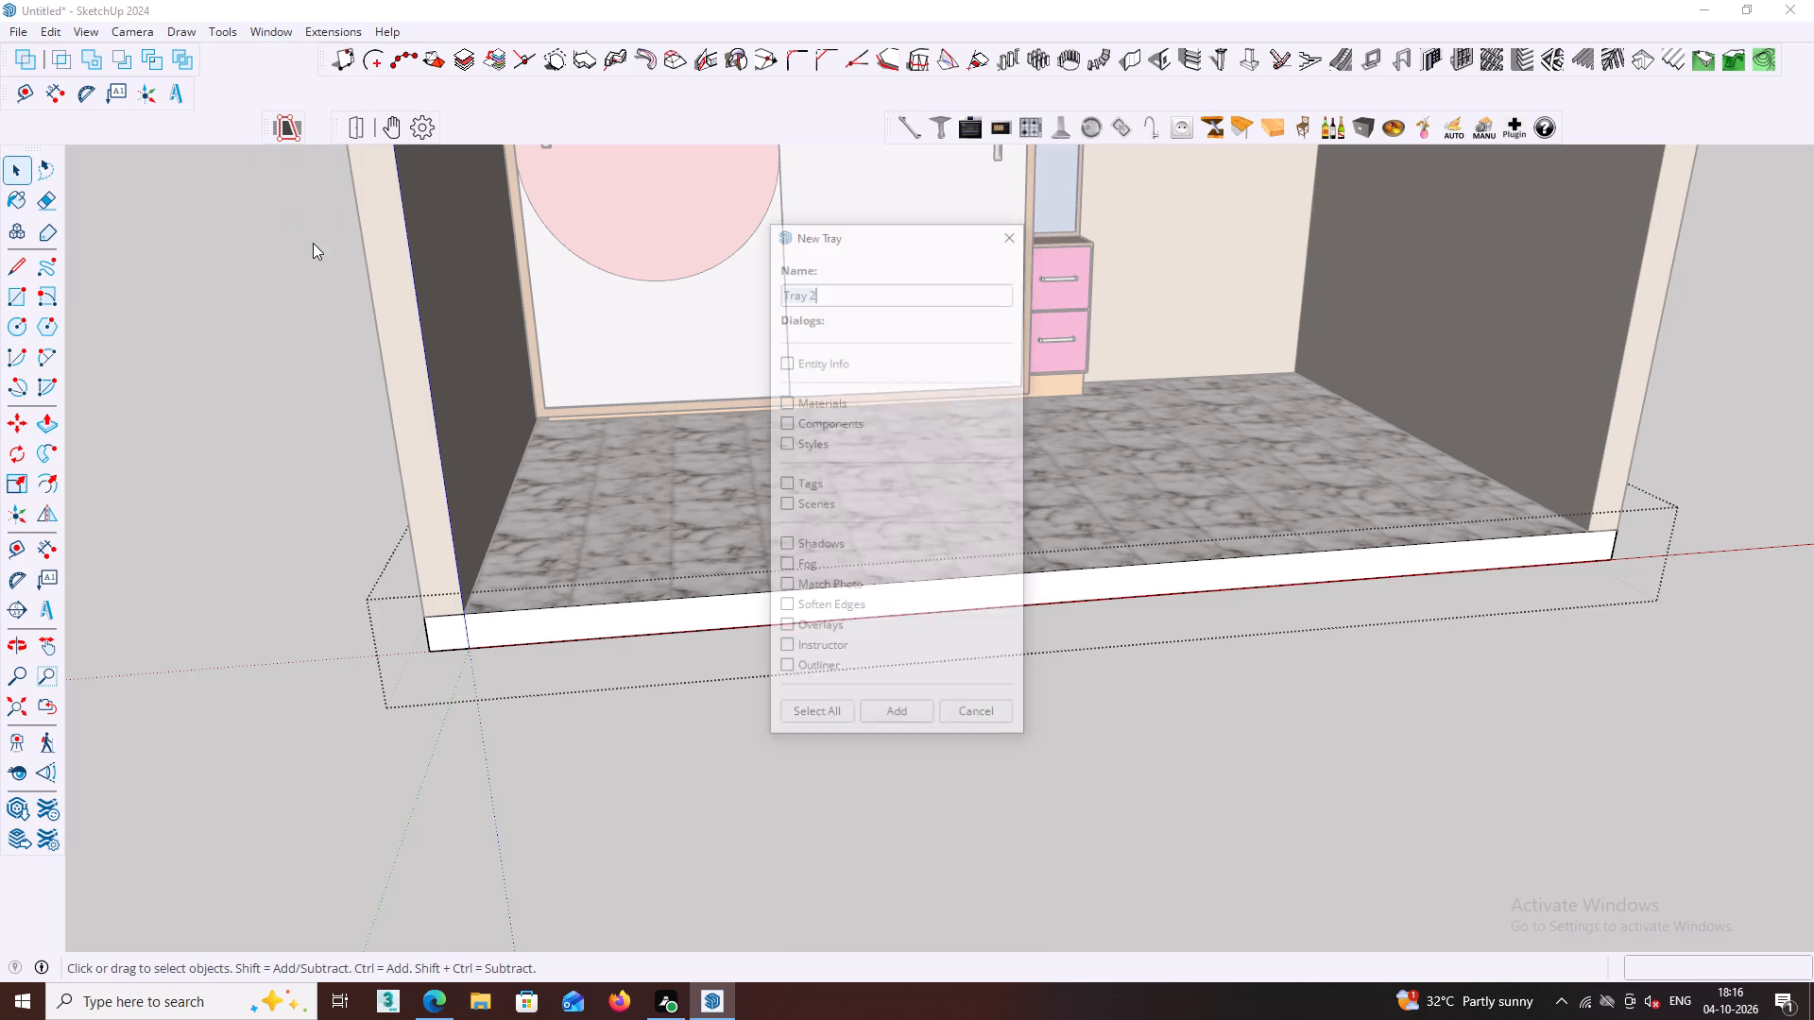
click(792, 397)
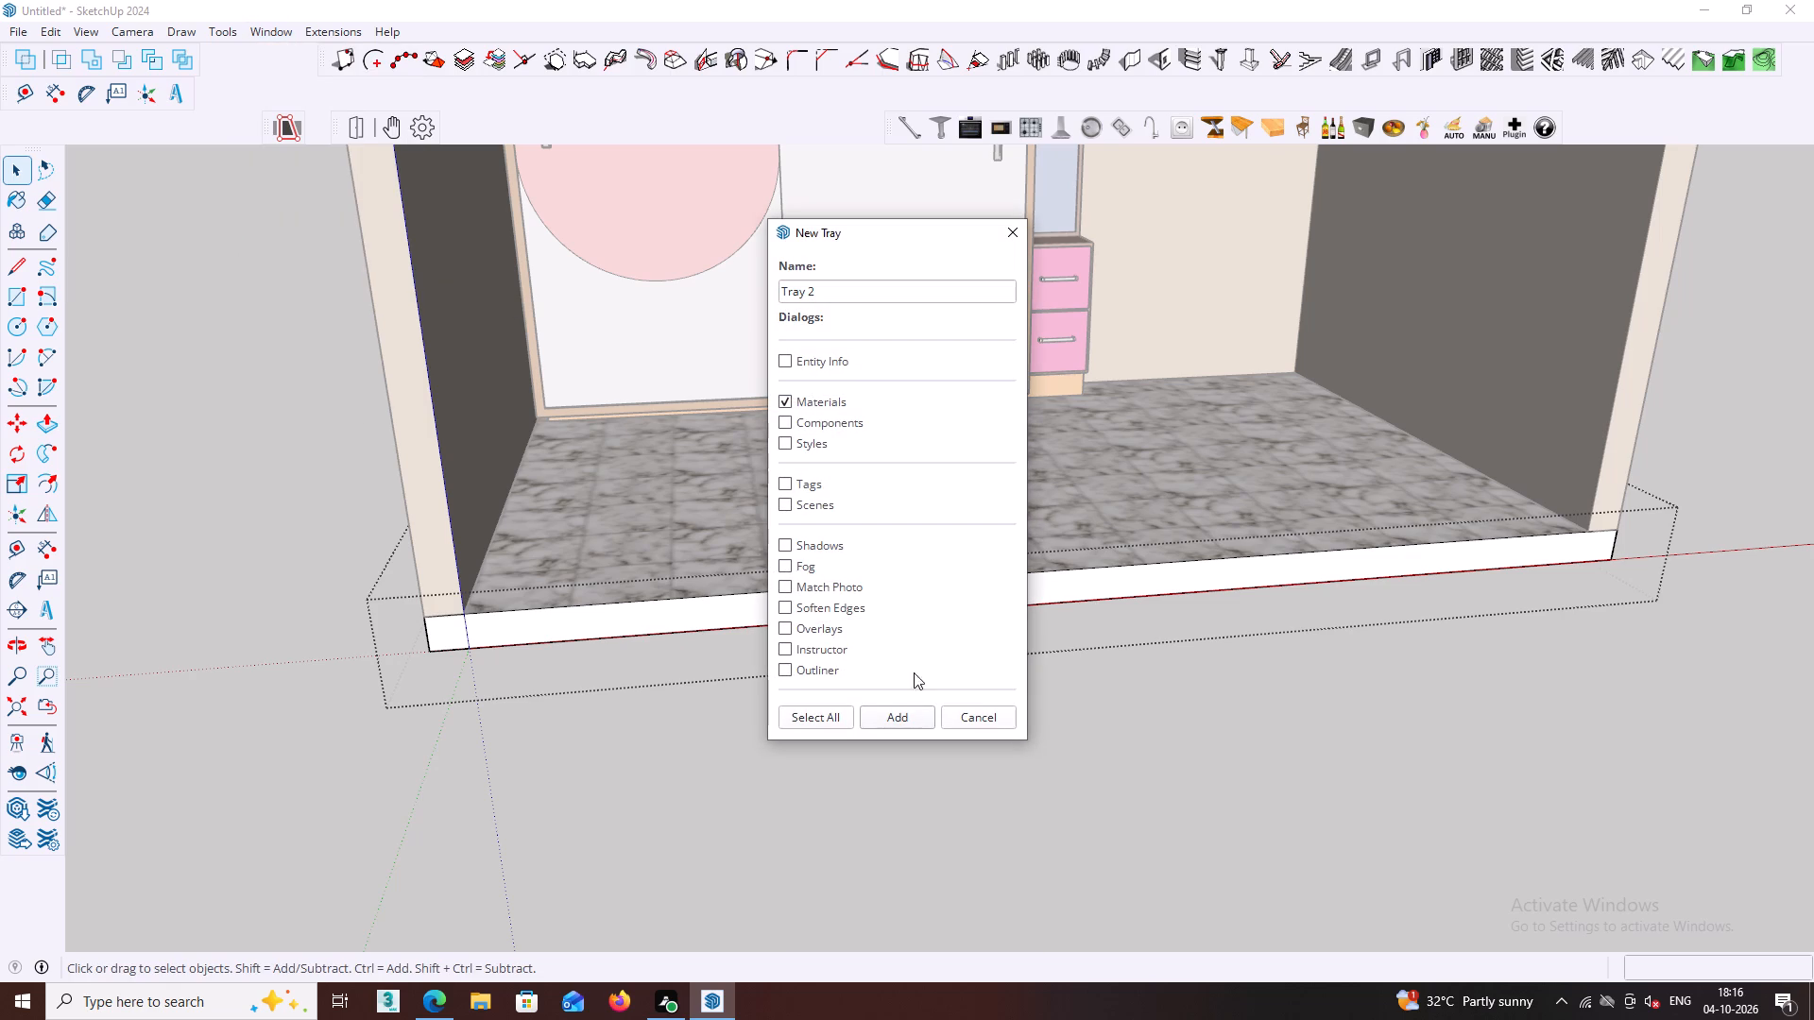
click(898, 722)
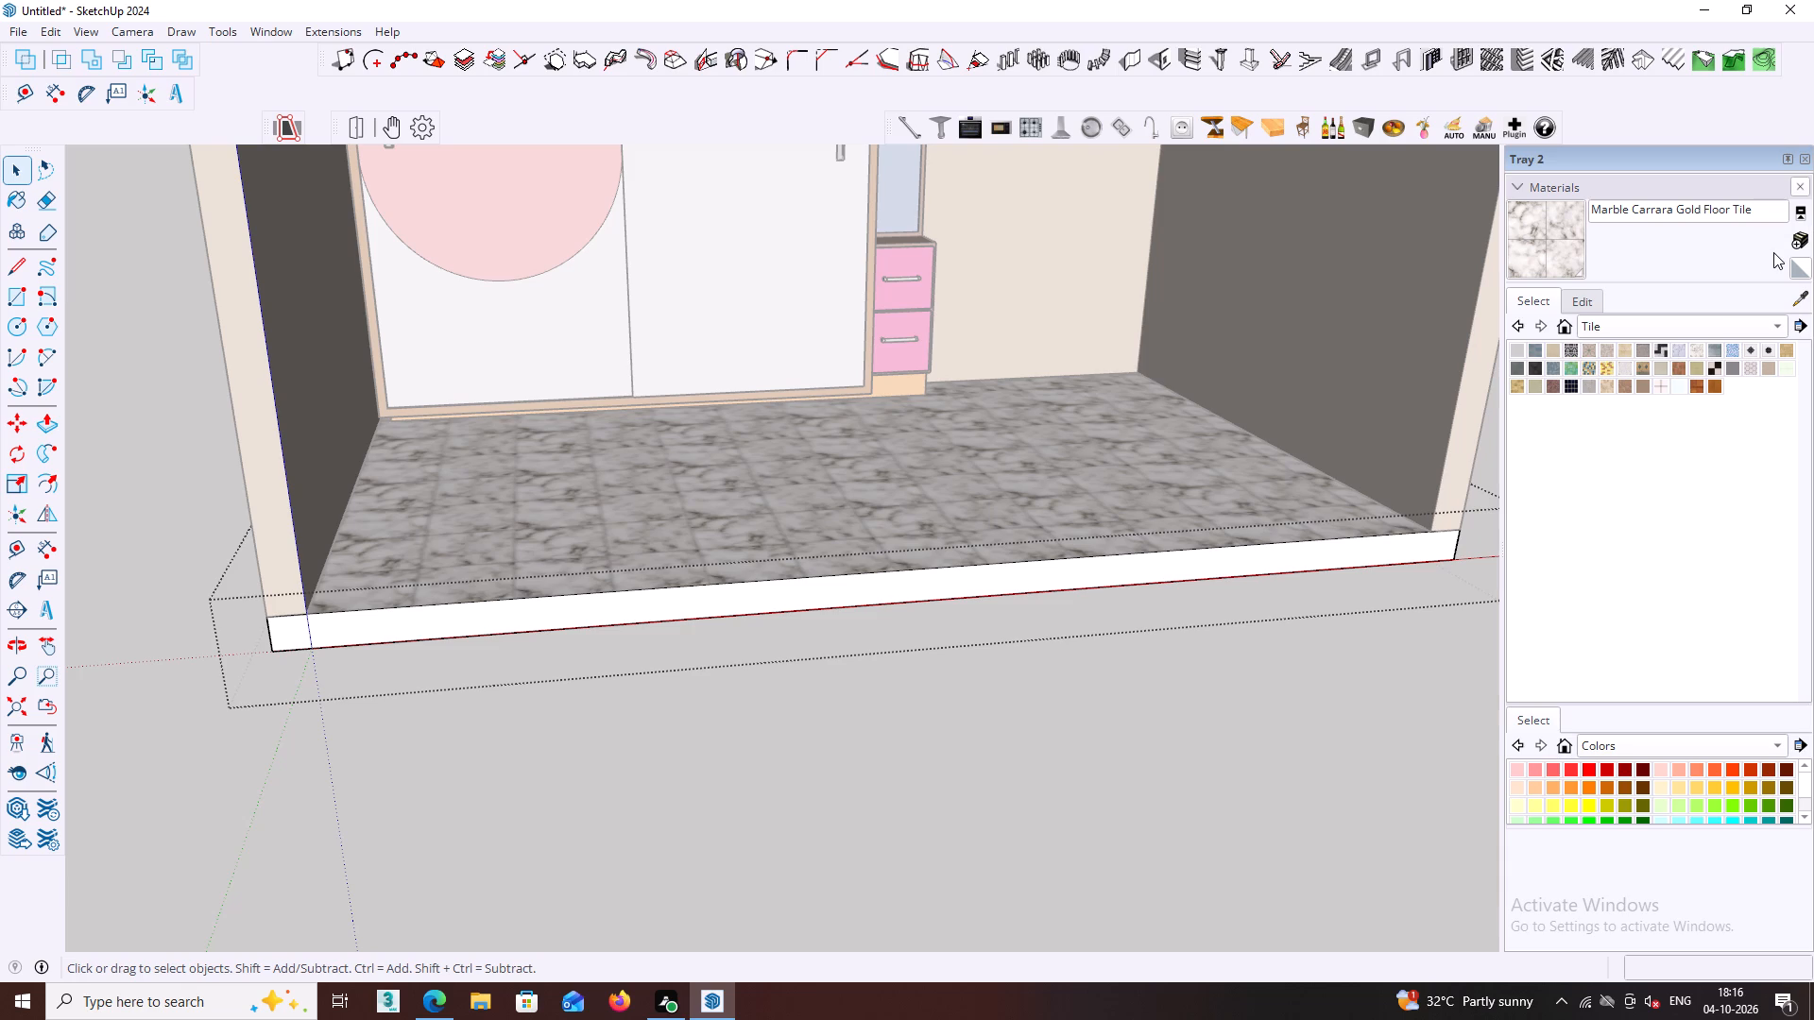
Paint the floor slab's front edge, adjoining side edge and underside with Blacktop Old 02 from the Asphalt and Concrete materials.
click(1779, 326)
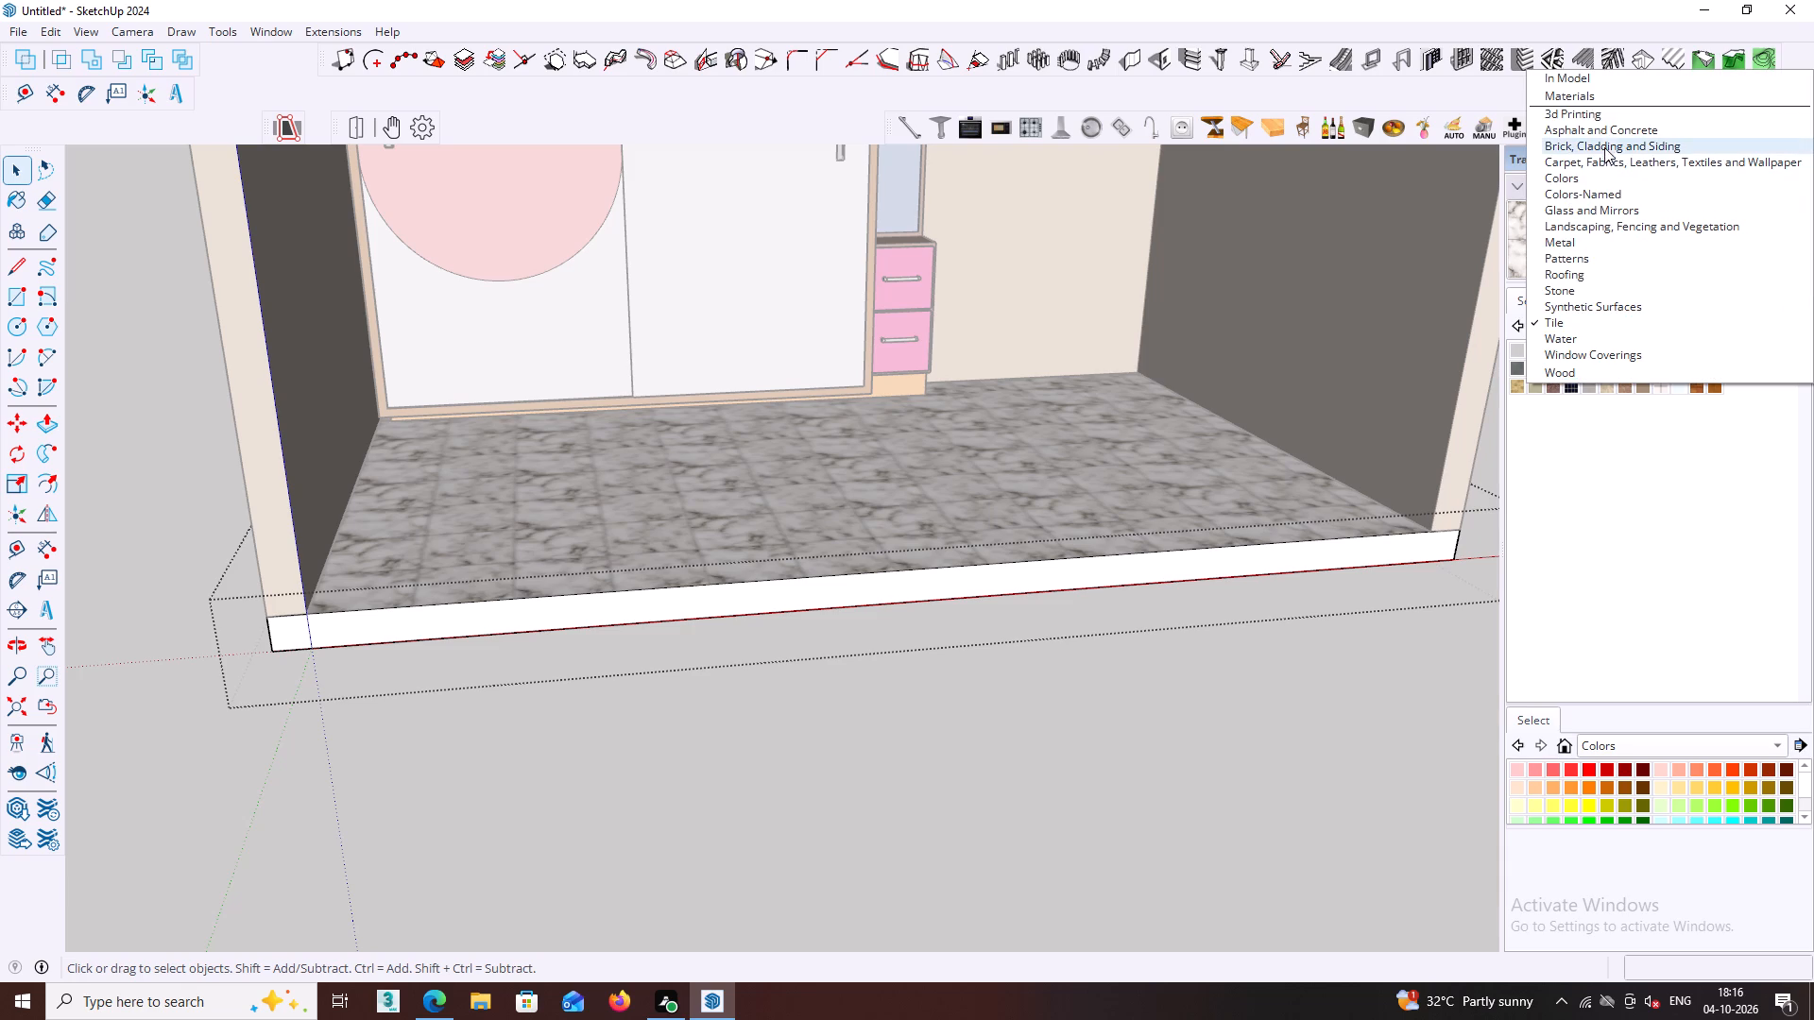
click(1602, 136)
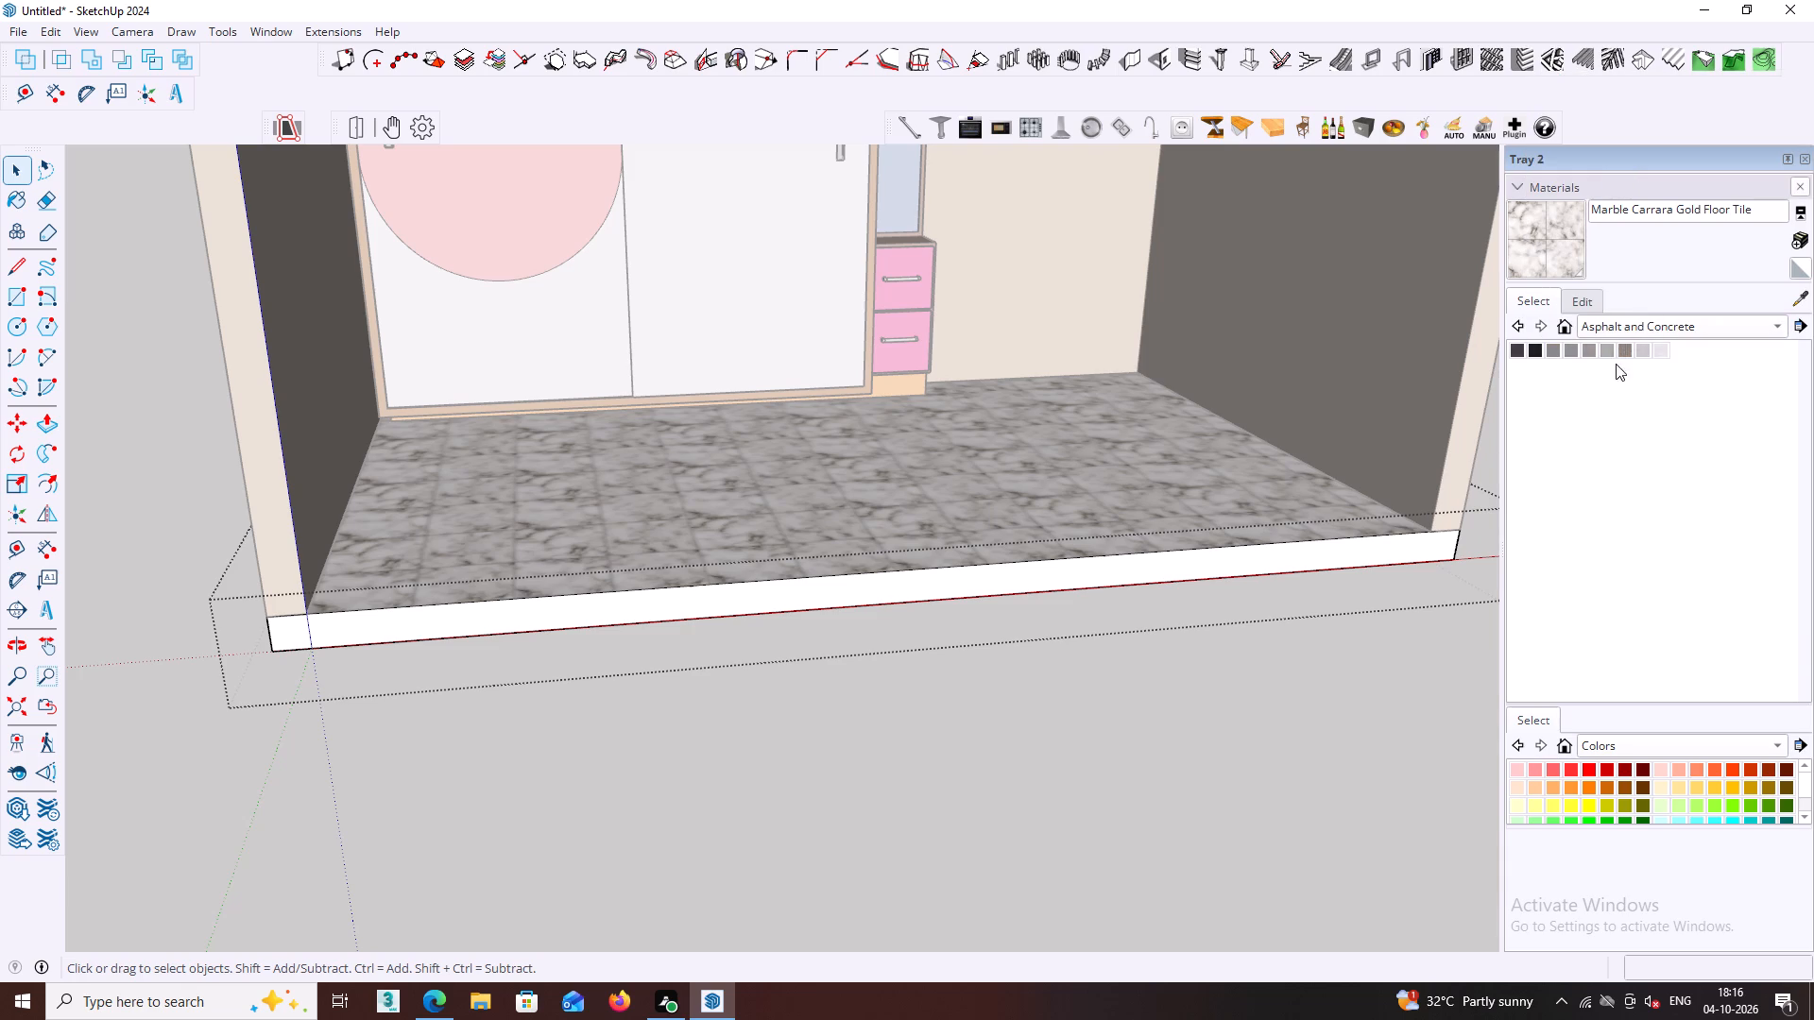
click(1572, 352)
click(1326, 569)
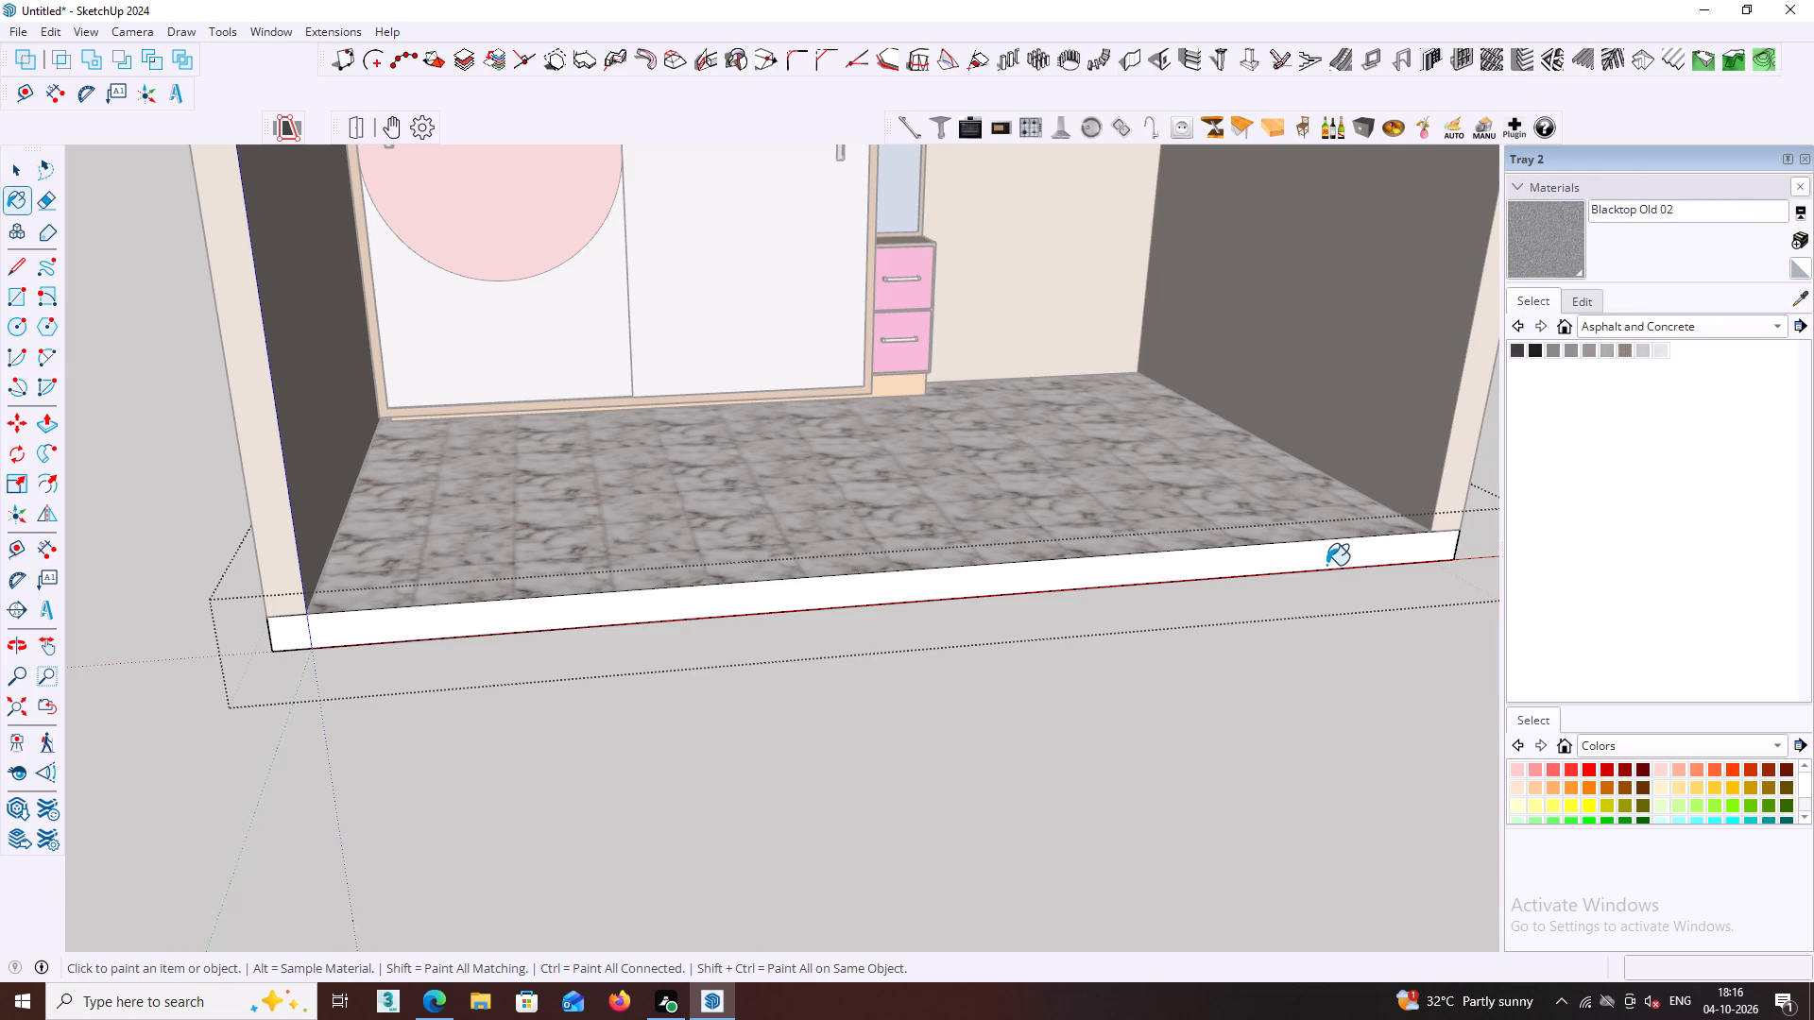
click(1326, 565)
middle_drag(1328, 567, 1089, 506)
middle_drag(1196, 517, 945, 479)
middle_drag(1192, 501, 1135, 499)
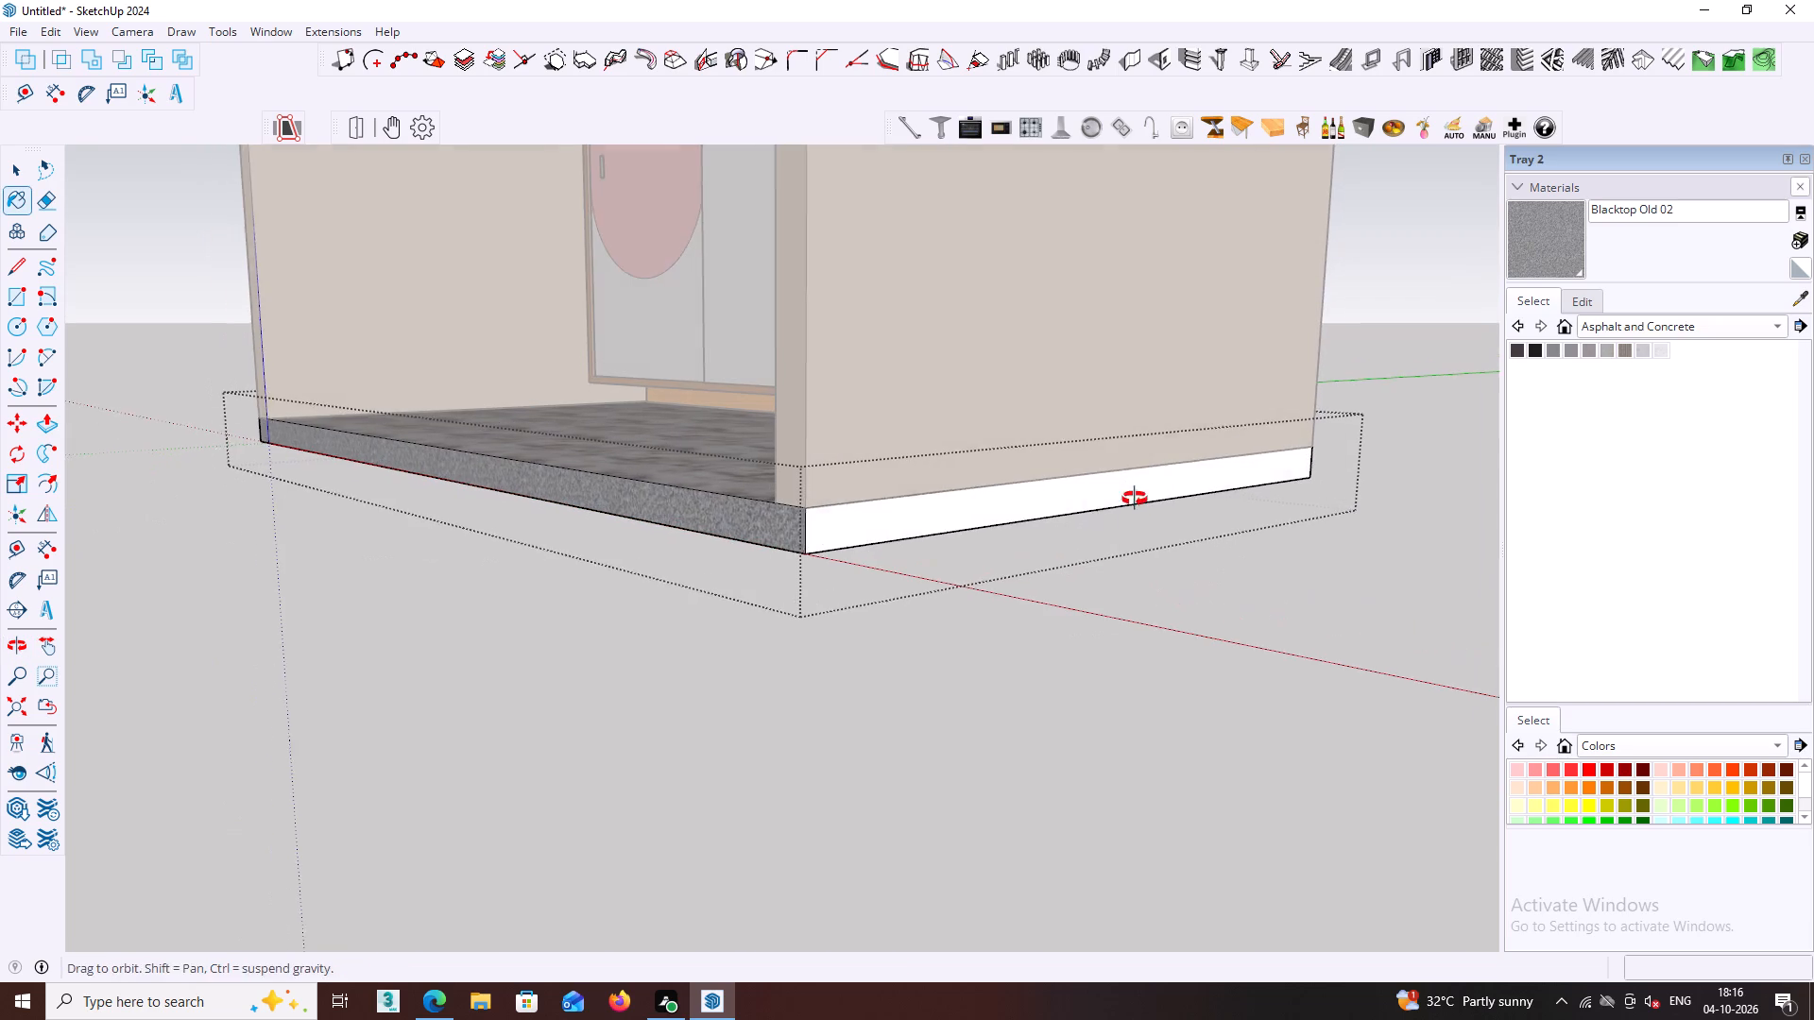
middle_drag(1135, 499, 1134, 499)
click(1071, 501)
middle_drag(1115, 499, 1114, 325)
click(1013, 351)
Paint the two remaining unpainted edges of the floor slab with Blacktop Old 02.
scroll(1019, 338, down, 2)
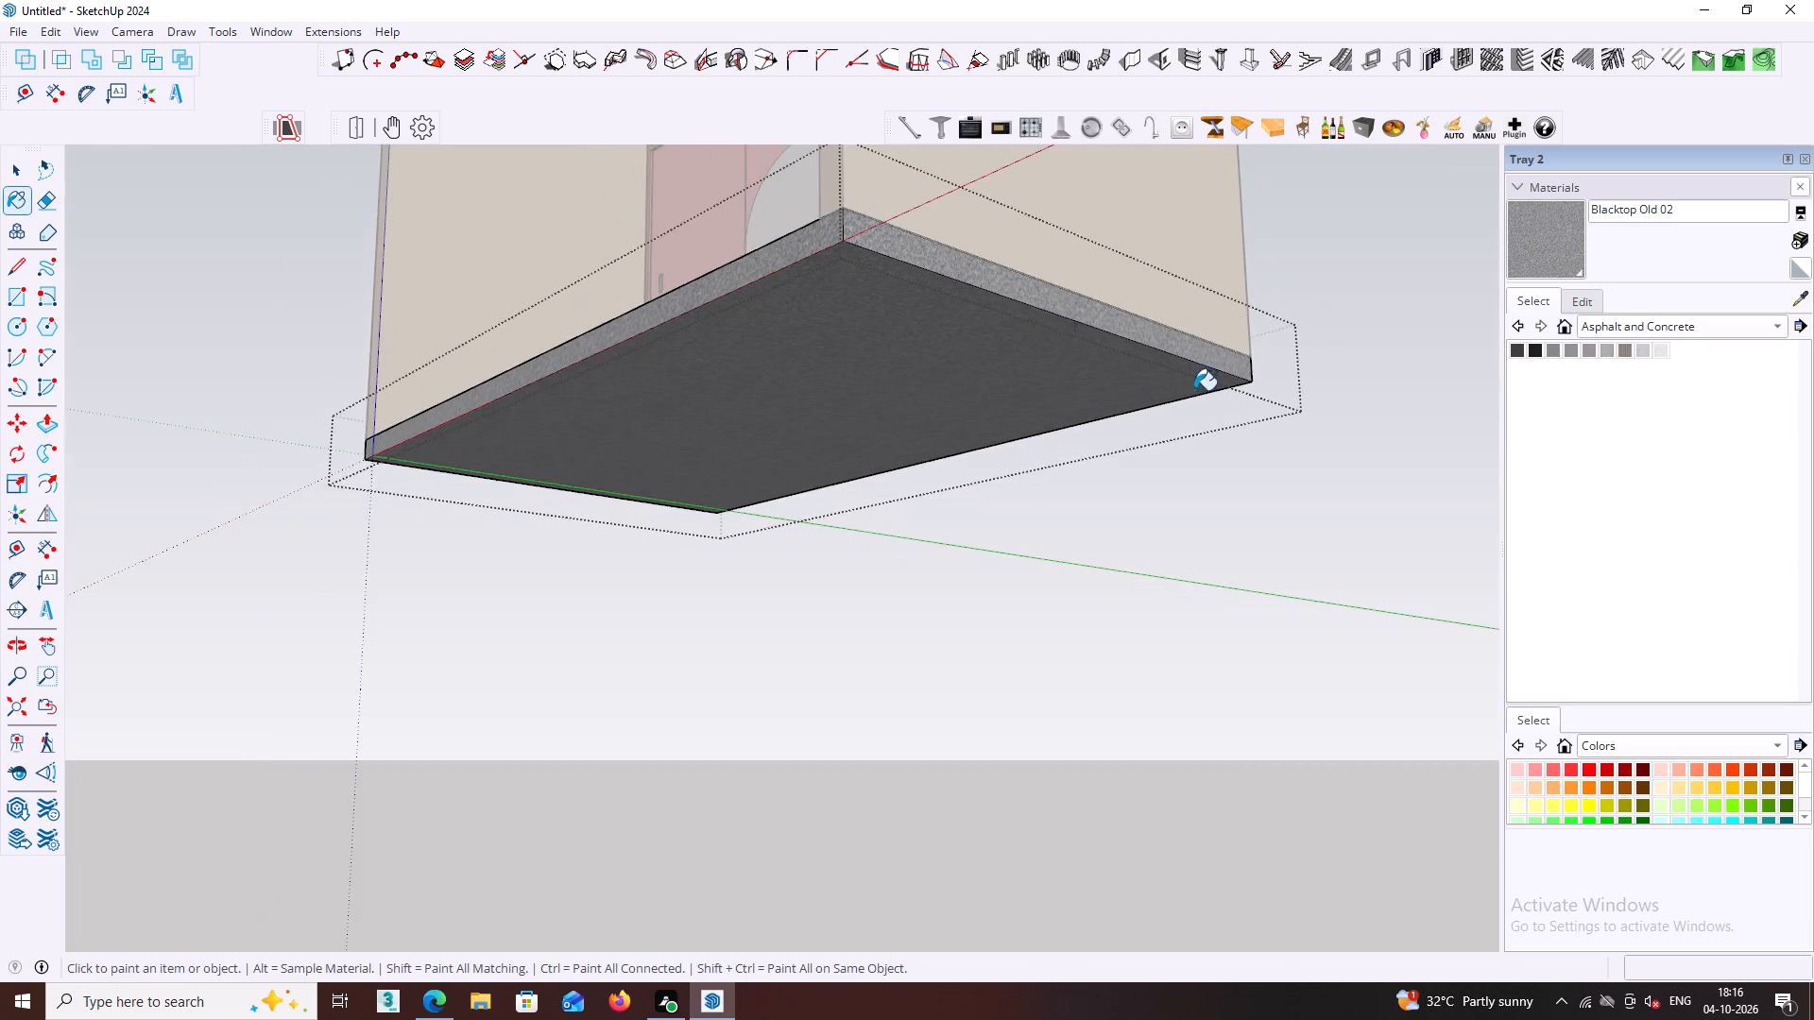
middle_drag(1220, 383, 788, 376)
middle_drag(1009, 369, 891, 378)
scroll(761, 364, up, 2)
click(739, 335)
click(738, 331)
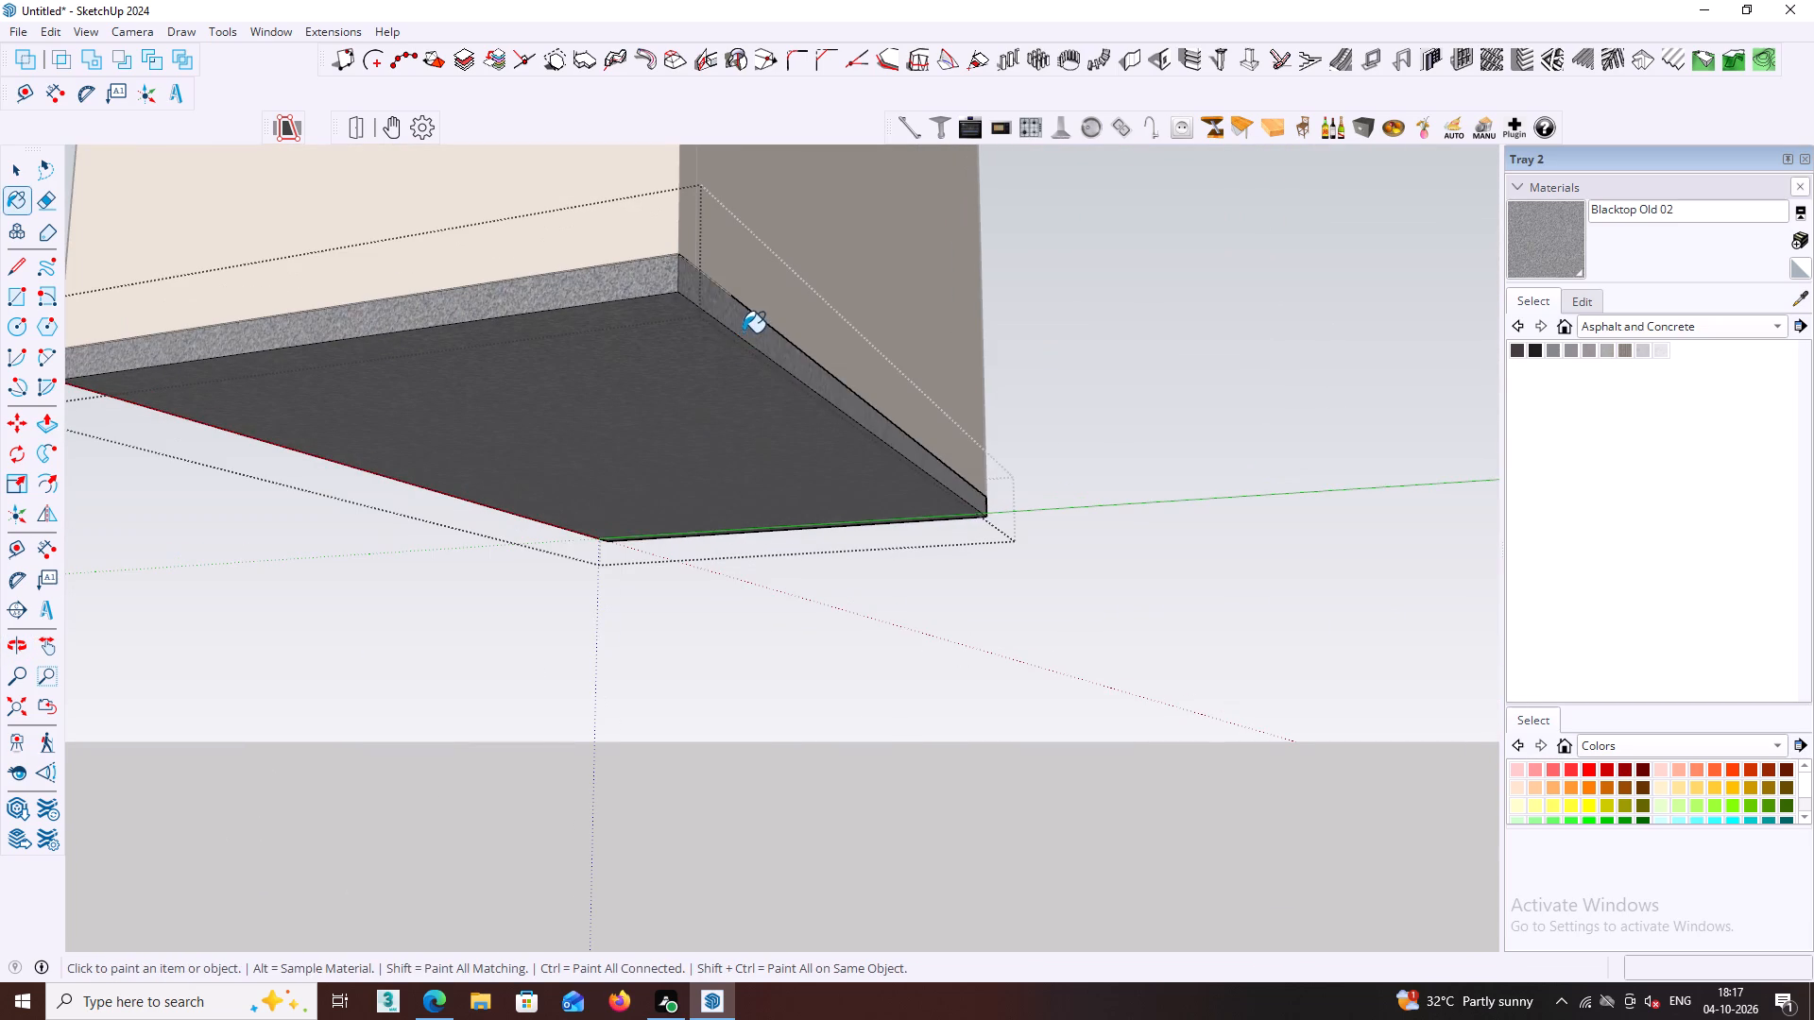
middle_drag(745, 331, 760, 371)
scroll(745, 336, down, 2)
middle_drag(768, 375, 770, 400)
middle_drag(791, 405, 400, 322)
middle_drag(1021, 428, 736, 383)
middle_drag(1143, 419, 710, 412)
middle_drag(929, 391, 881, 388)
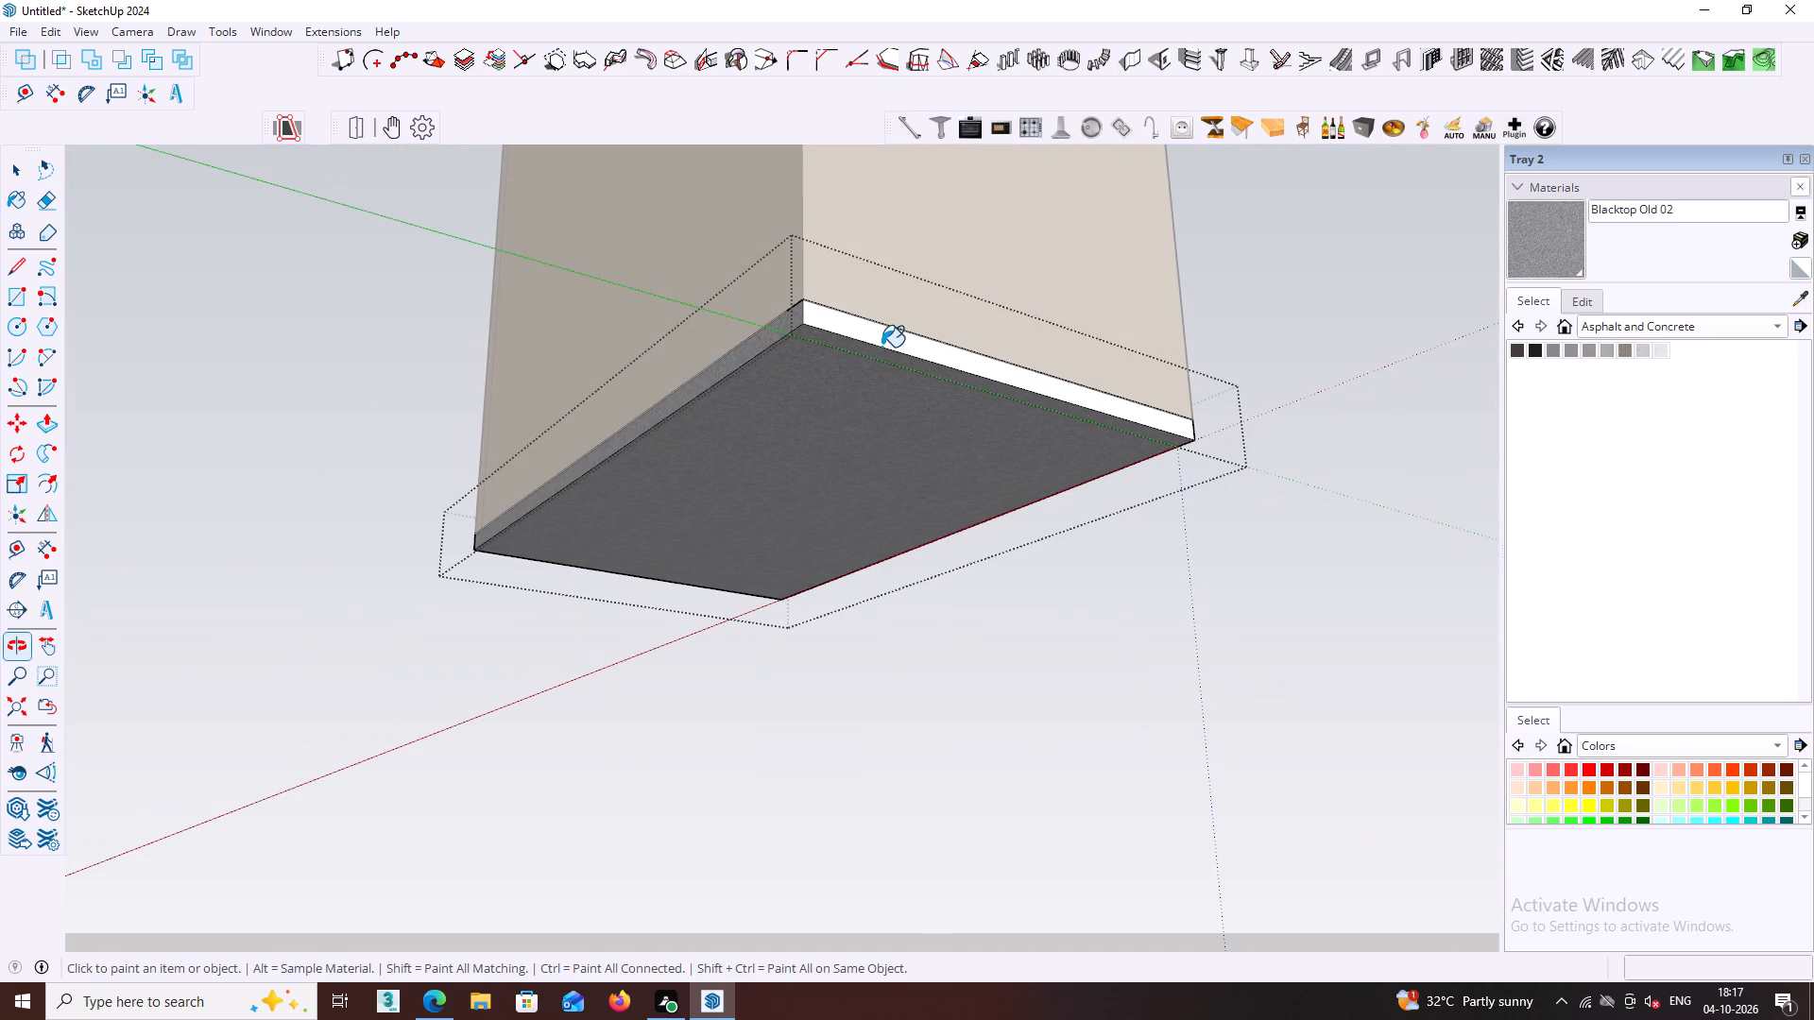
click(881, 346)
click(883, 345)
Leave the floor slab's group and paint the whole ceiling slab with Blacktop Old 02.
middle_drag(889, 339, 889, 394)
scroll(889, 342, down, 1)
middle_drag(897, 397, 895, 561)
middle_drag(925, 492, 912, 597)
scroll(925, 492, down, 3)
middle_drag(912, 538, 914, 551)
scroll(912, 538, down, 5)
middle_drag(1001, 525, 961, 798)
scroll(886, 552, up, 2)
click(870, 487)
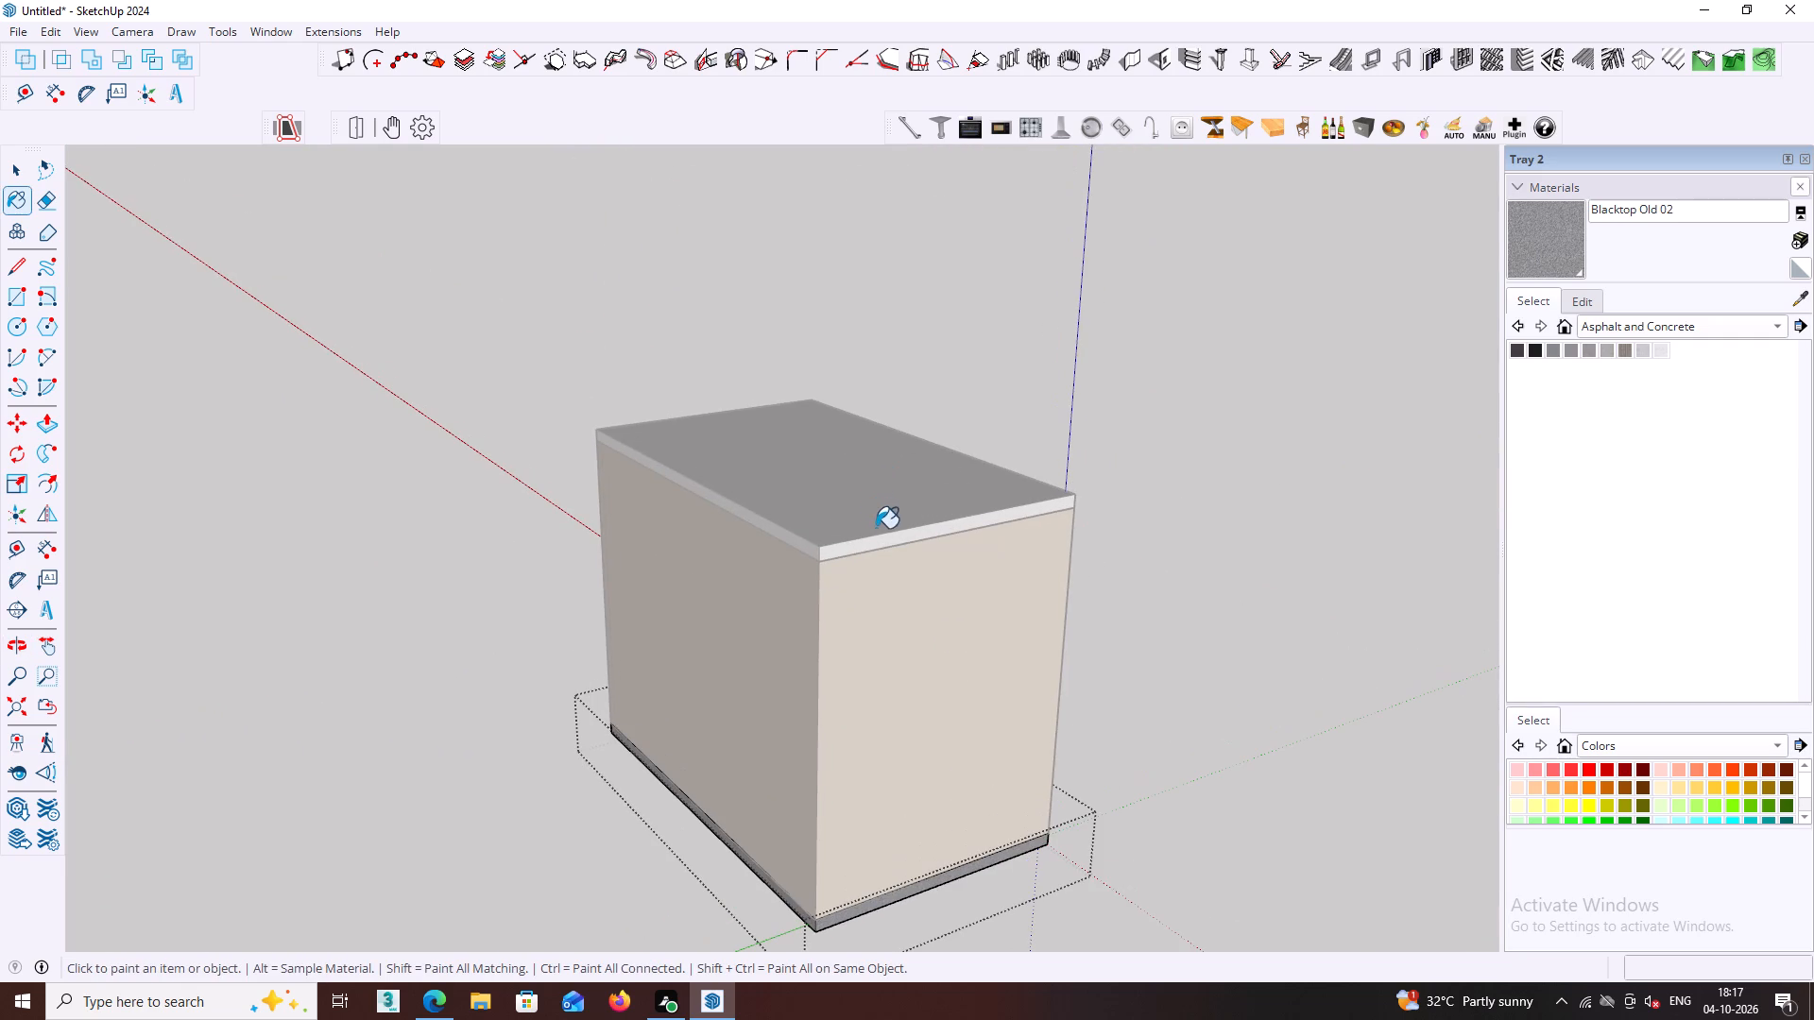
key(space)
click(1324, 532)
click(886, 475)
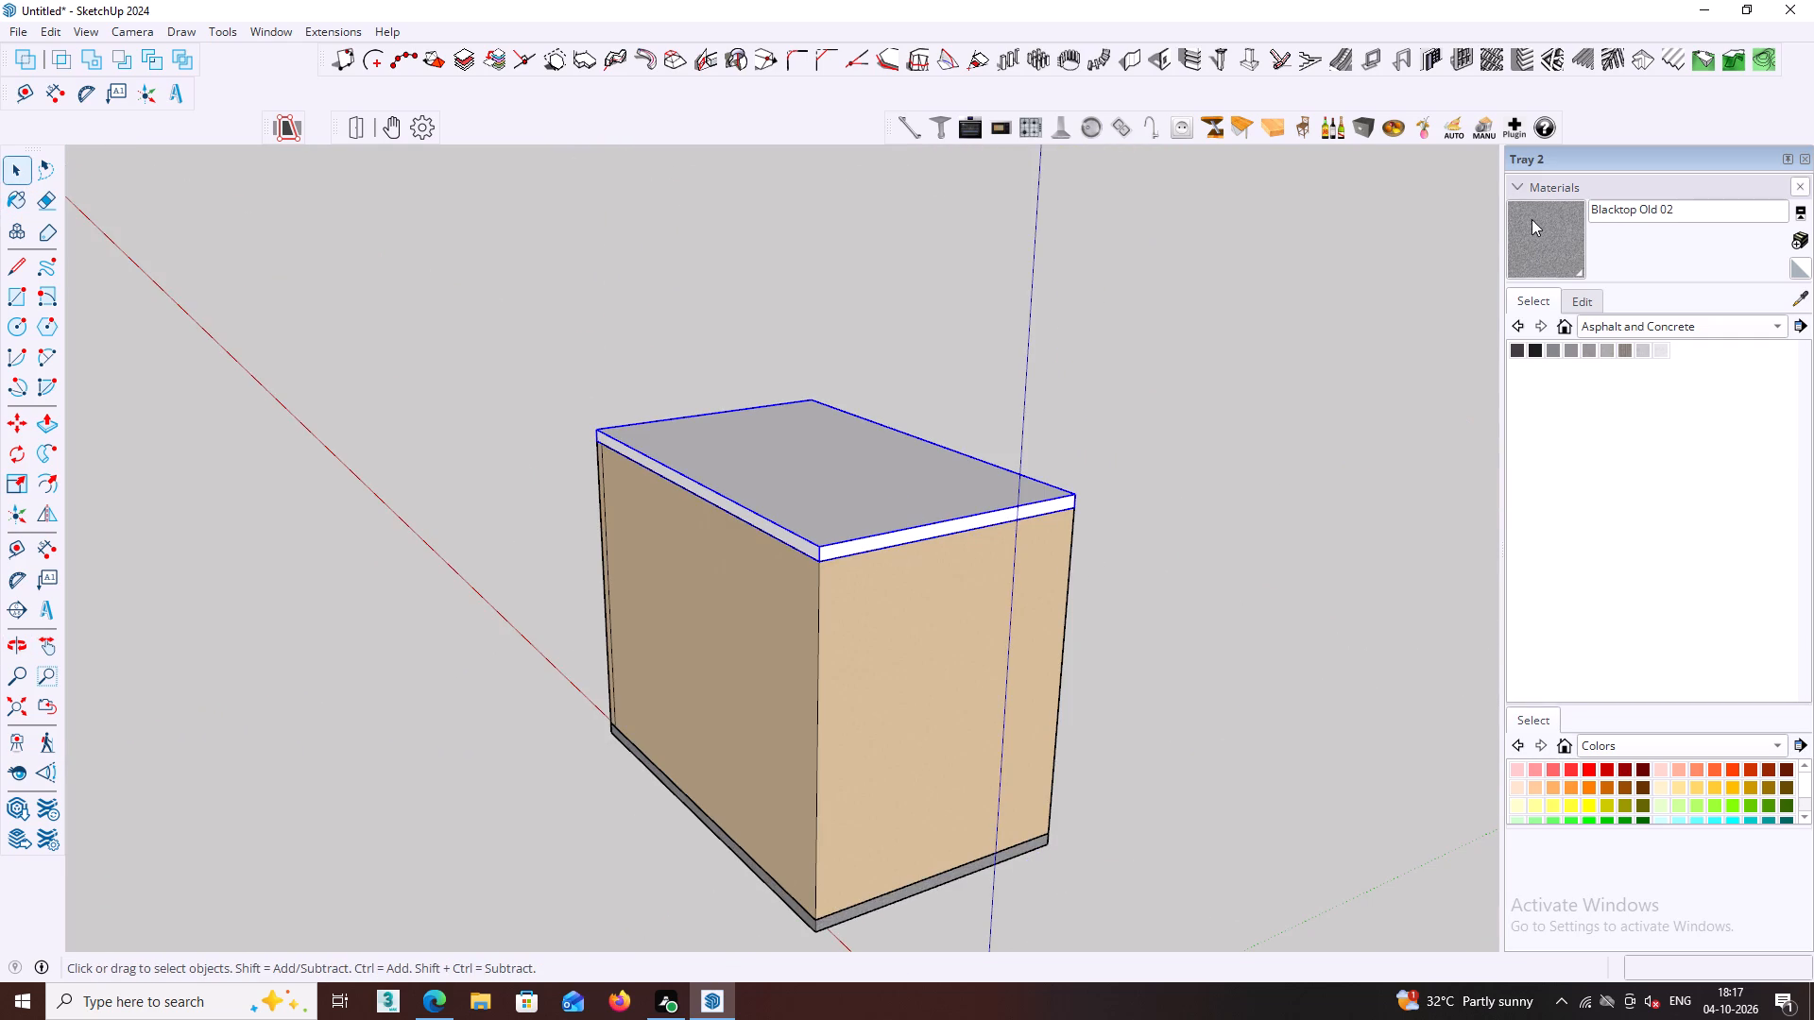
click(1532, 219)
click(792, 508)
click(1341, 517)
key(space)
middle_drag(1321, 526, 1007, 518)
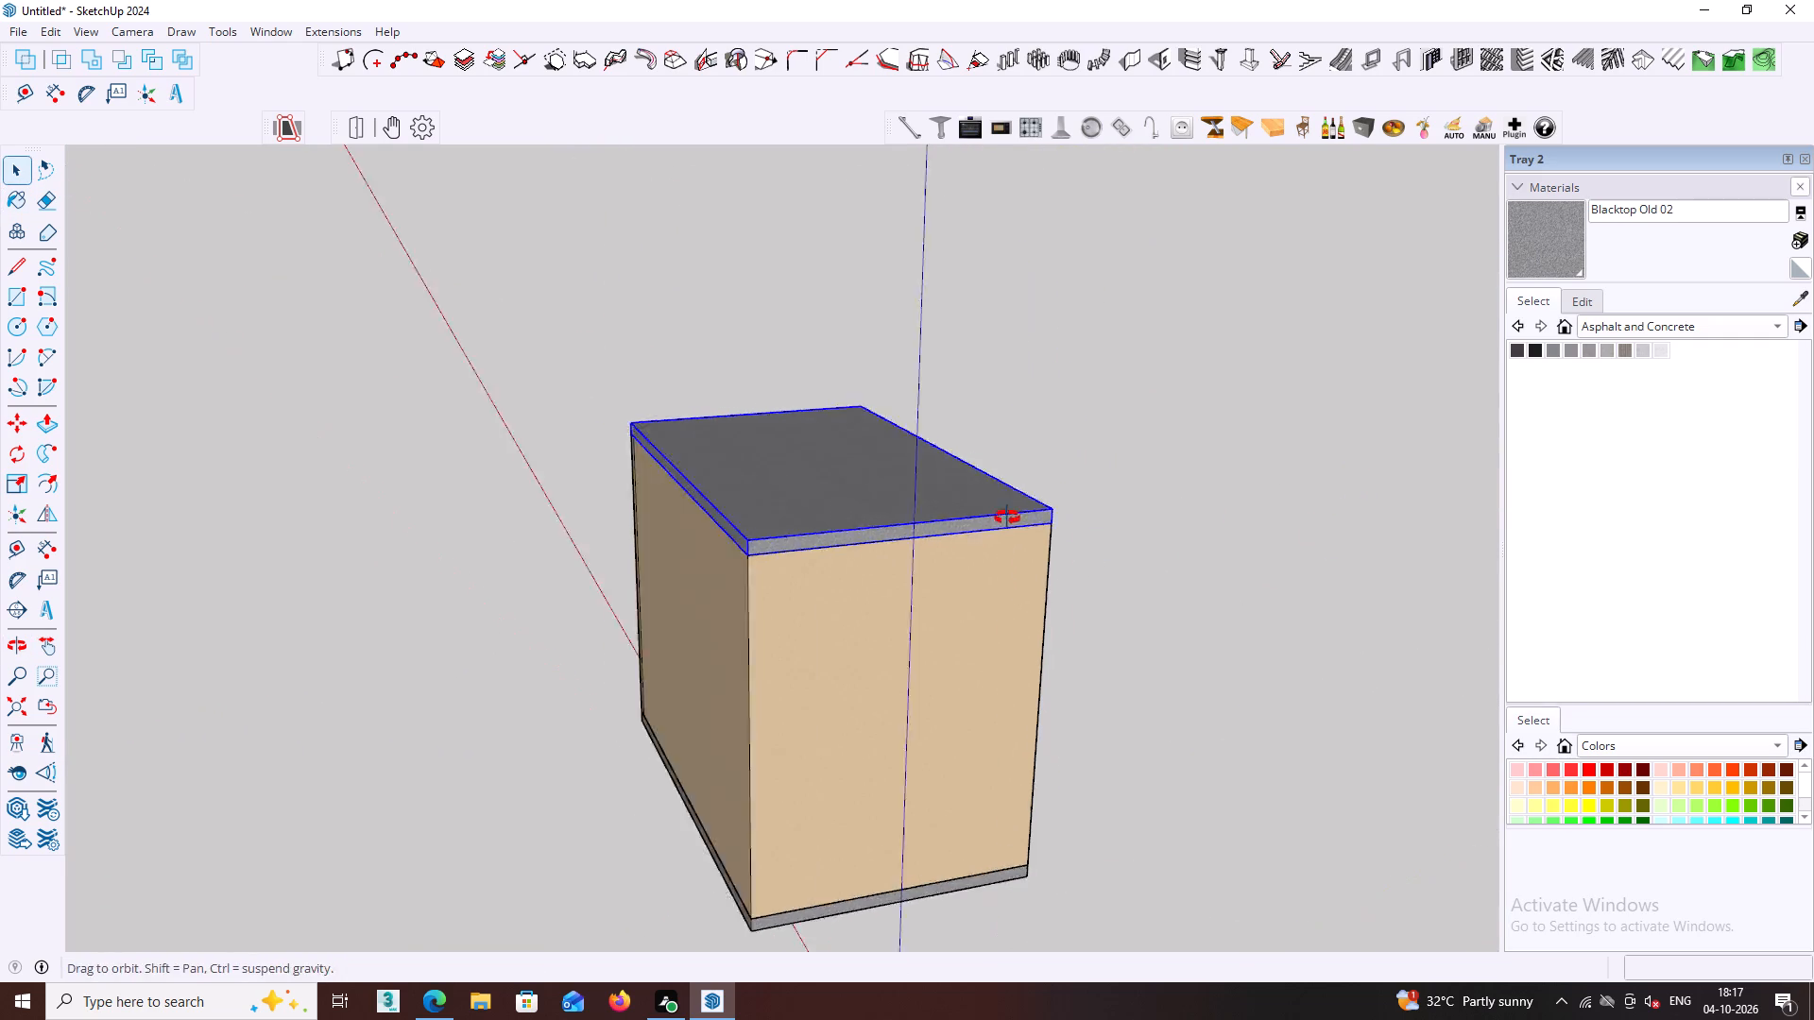
middle_drag(1007, 518, 951, 522)
click(1017, 579)
Review the whole room from outside and from the open front, checking the painted slabs, walls and wardrobe.
middle_drag(1105, 594, 861, 568)
scroll(852, 548, up, 2)
middle_drag(1104, 608, 1065, 604)
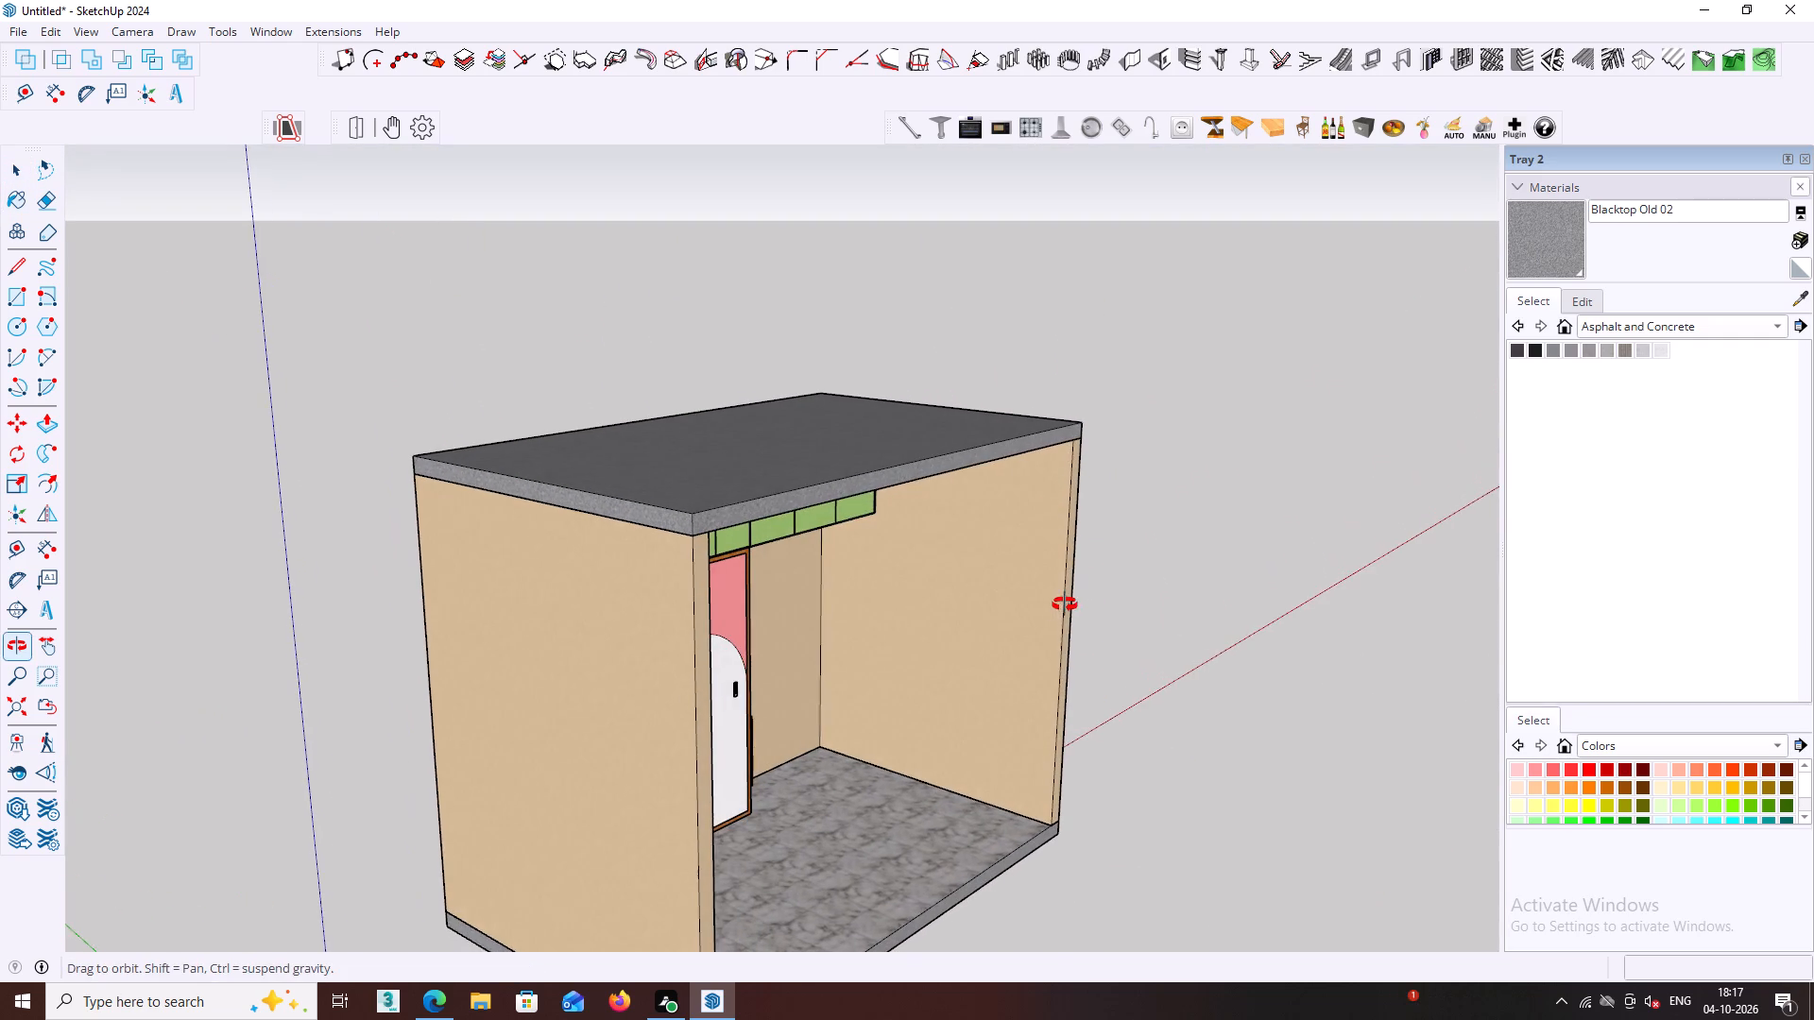
middle_drag(1065, 604, 1060, 613)
middle_drag(1071, 623, 1077, 639)
scroll(1071, 623, down, 1)
middle_drag(1204, 721, 1075, 572)
middle_drag(898, 552, 583, 583)
middle_drag(769, 609, 704, 574)
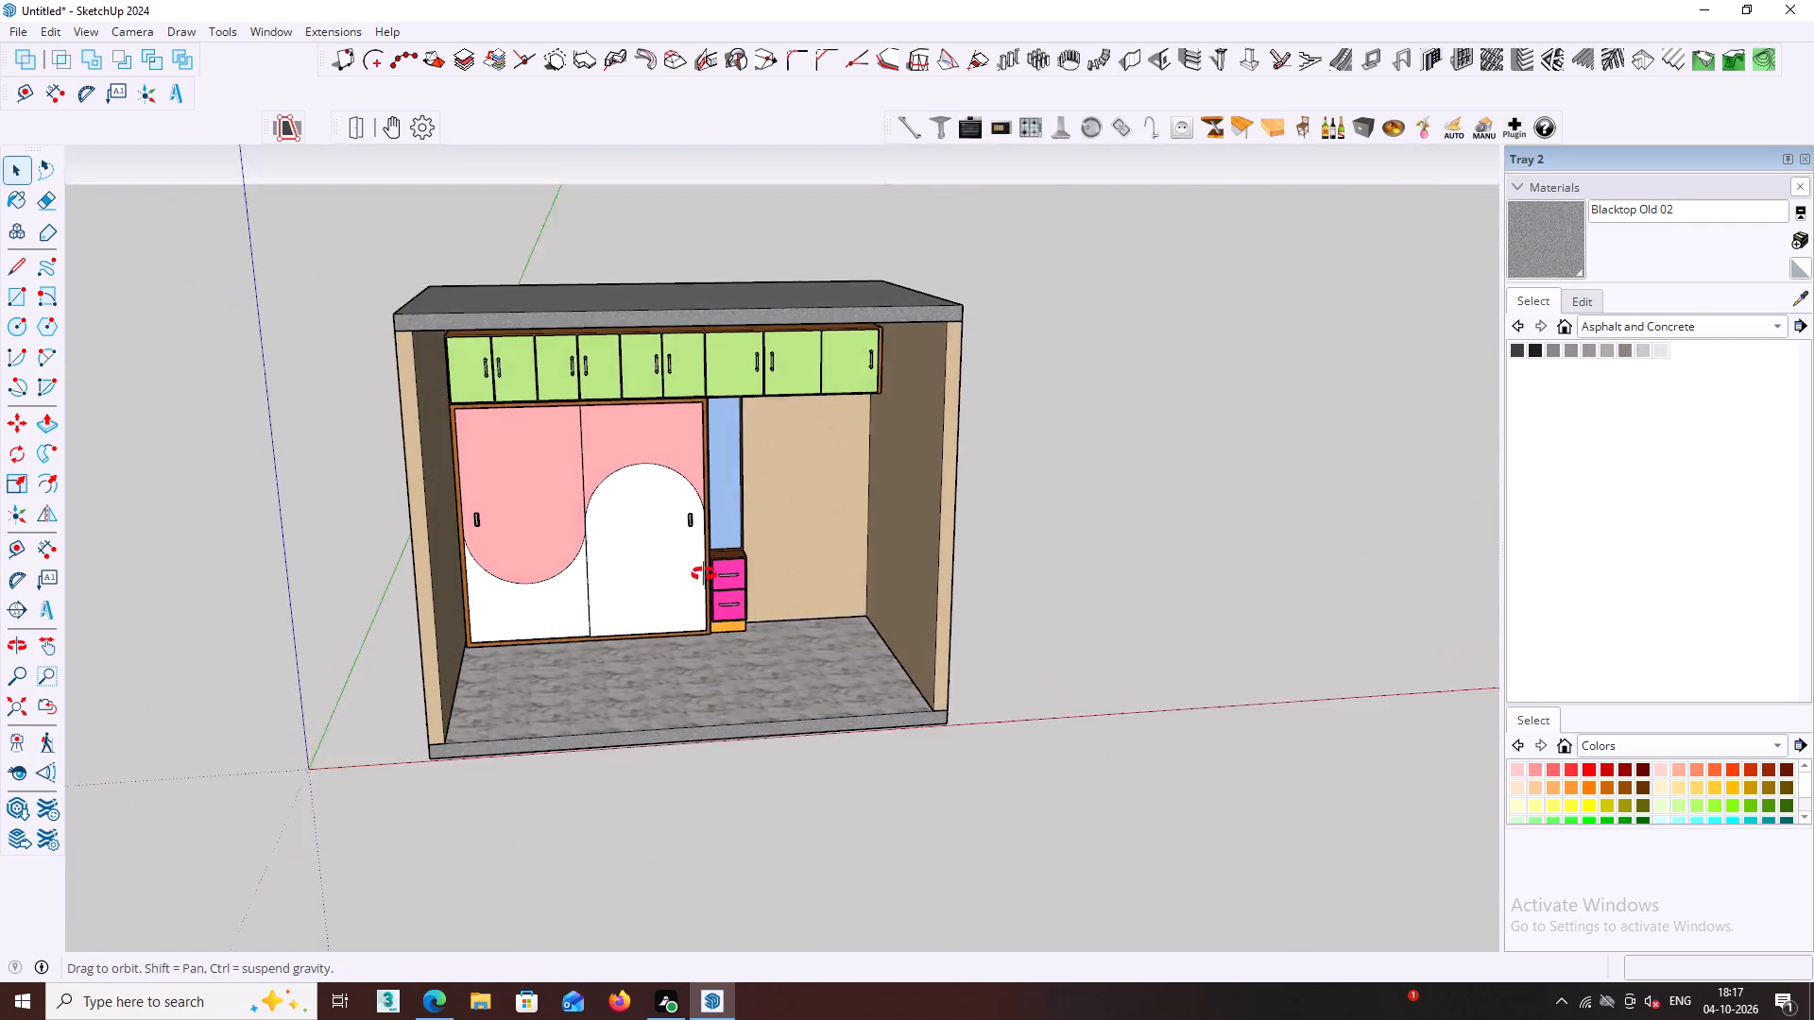
middle_drag(704, 574, 701, 574)
middle_drag(676, 621, 659, 585)
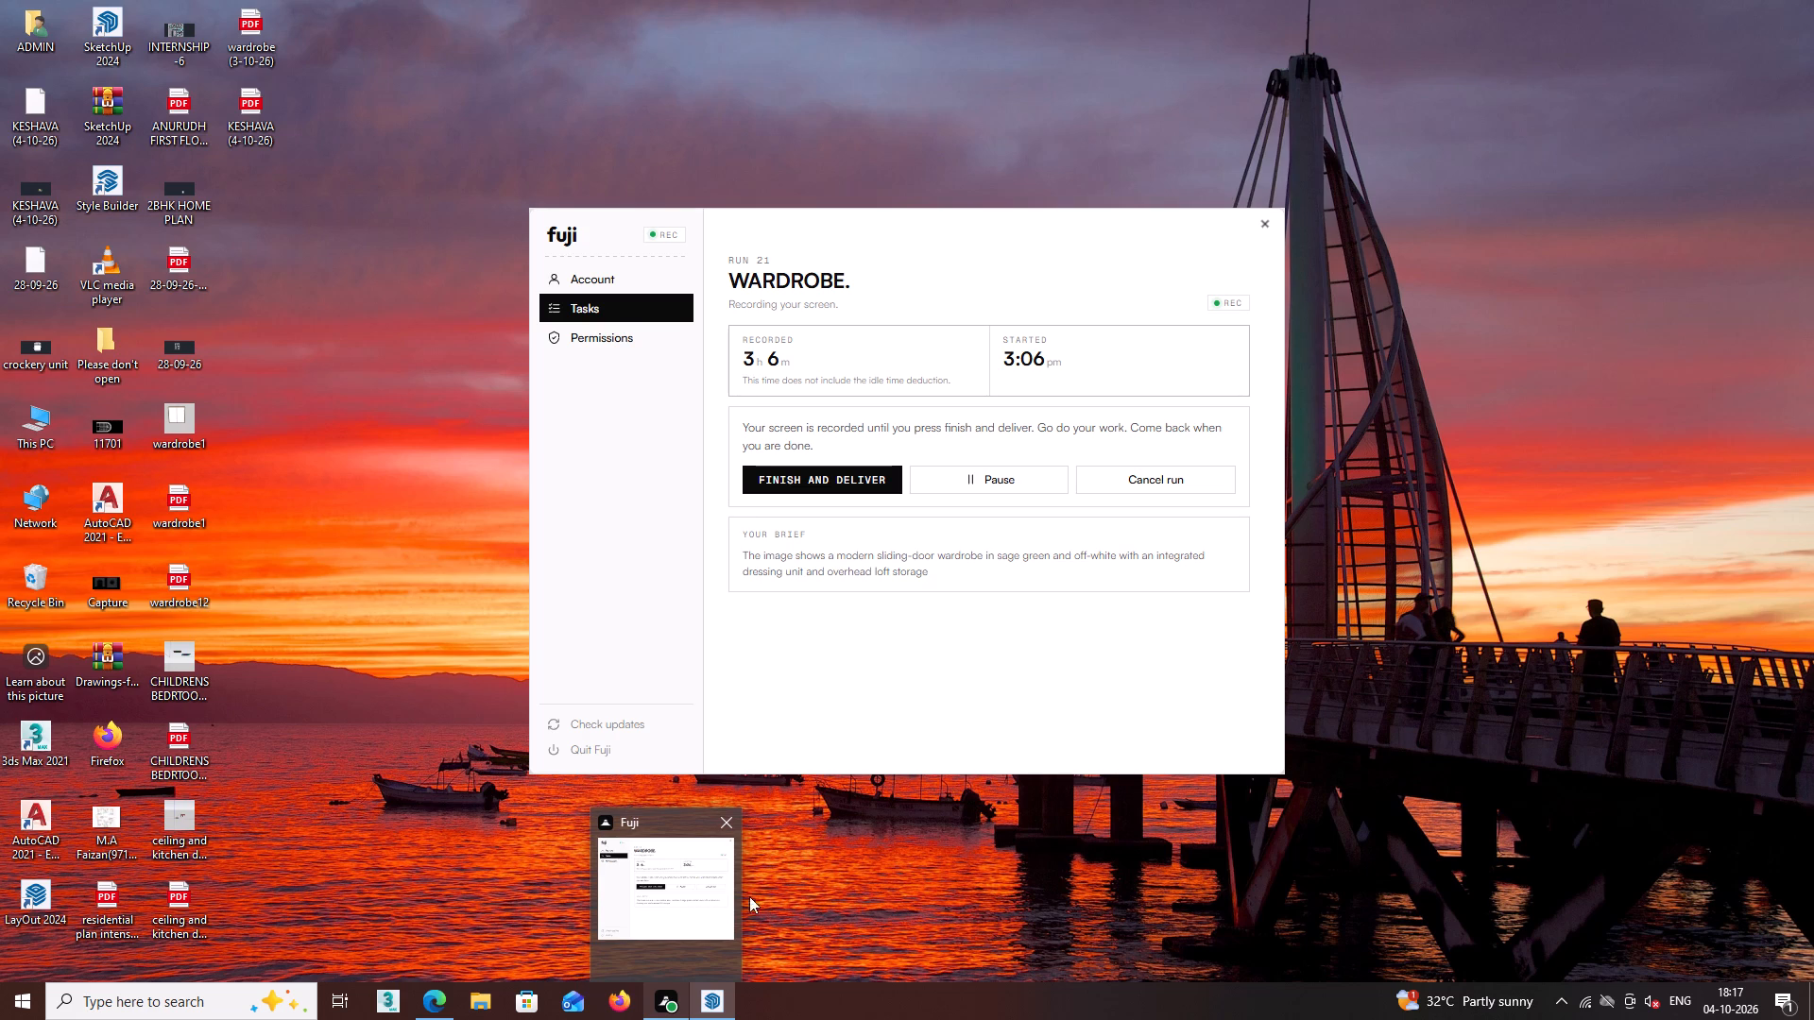
scroll(601, 505, up, 3)
middle_drag(588, 538, 560, 634)
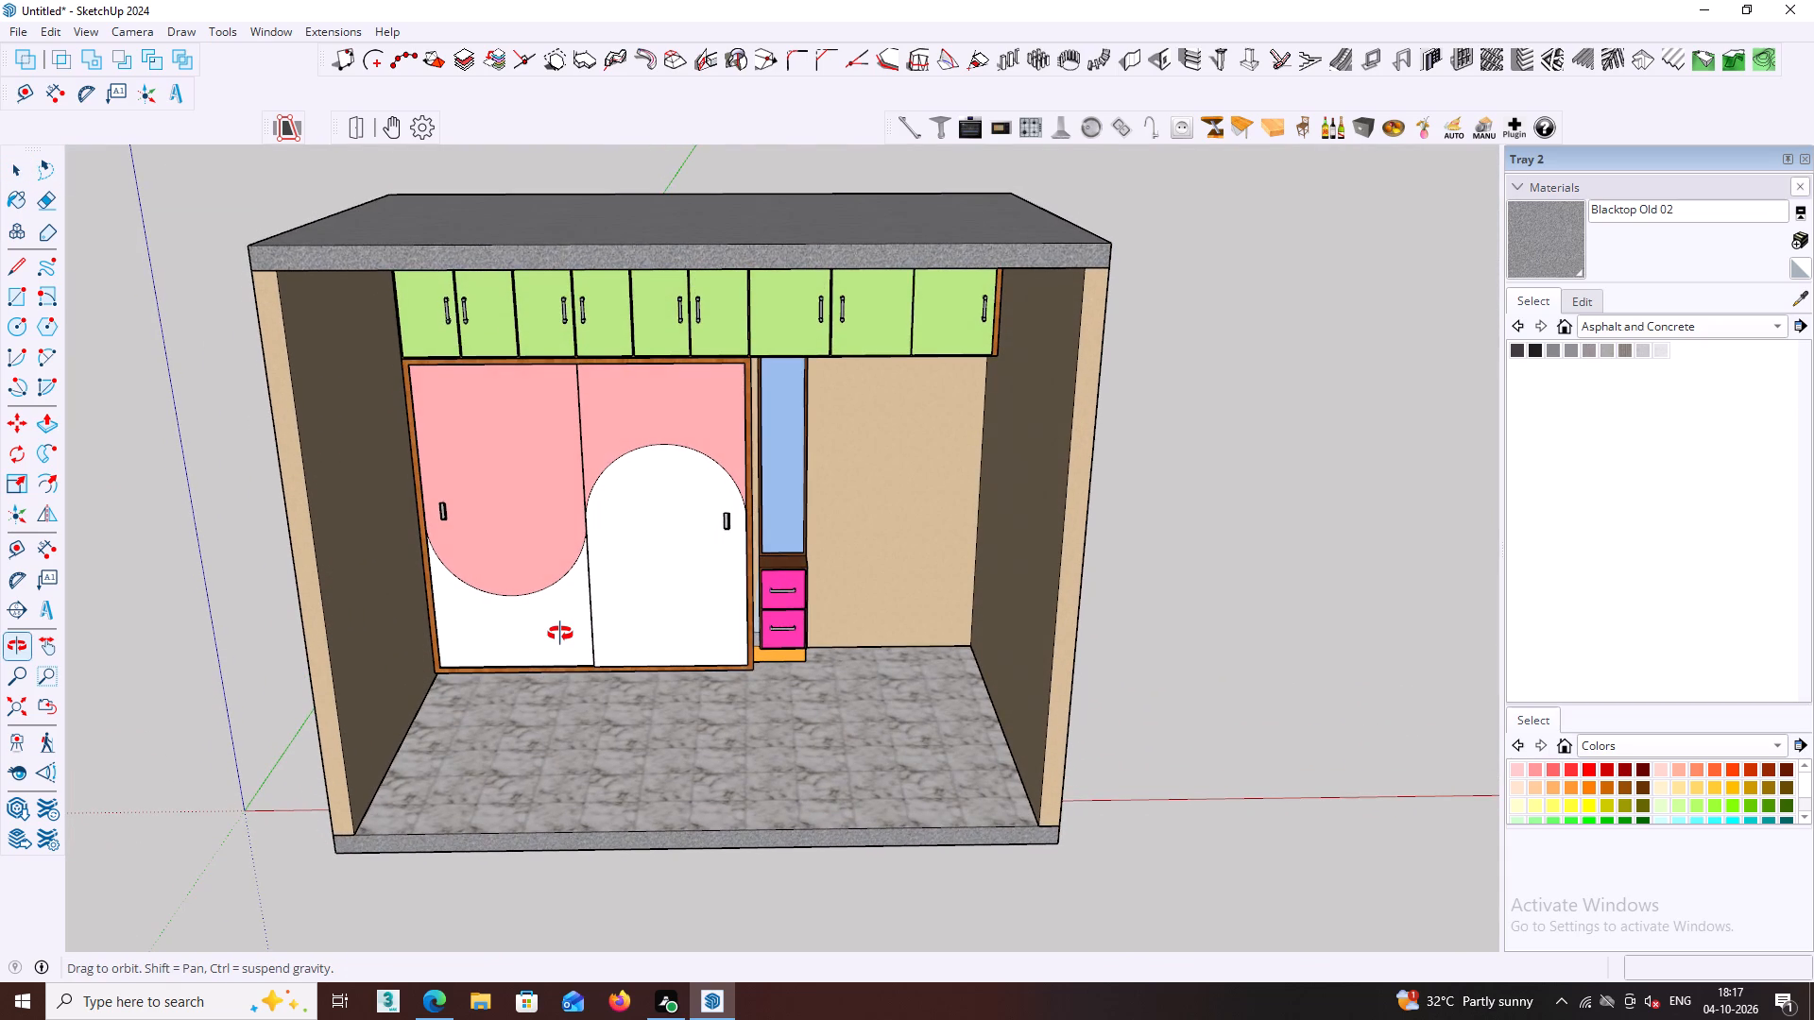
middle_drag(560, 634, 679, 608)
Examine the sliding wardrobe doors, mirror, drawer unit and overhead lofts up close.
scroll(749, 491, up, 2)
middle_drag(760, 495, 590, 491)
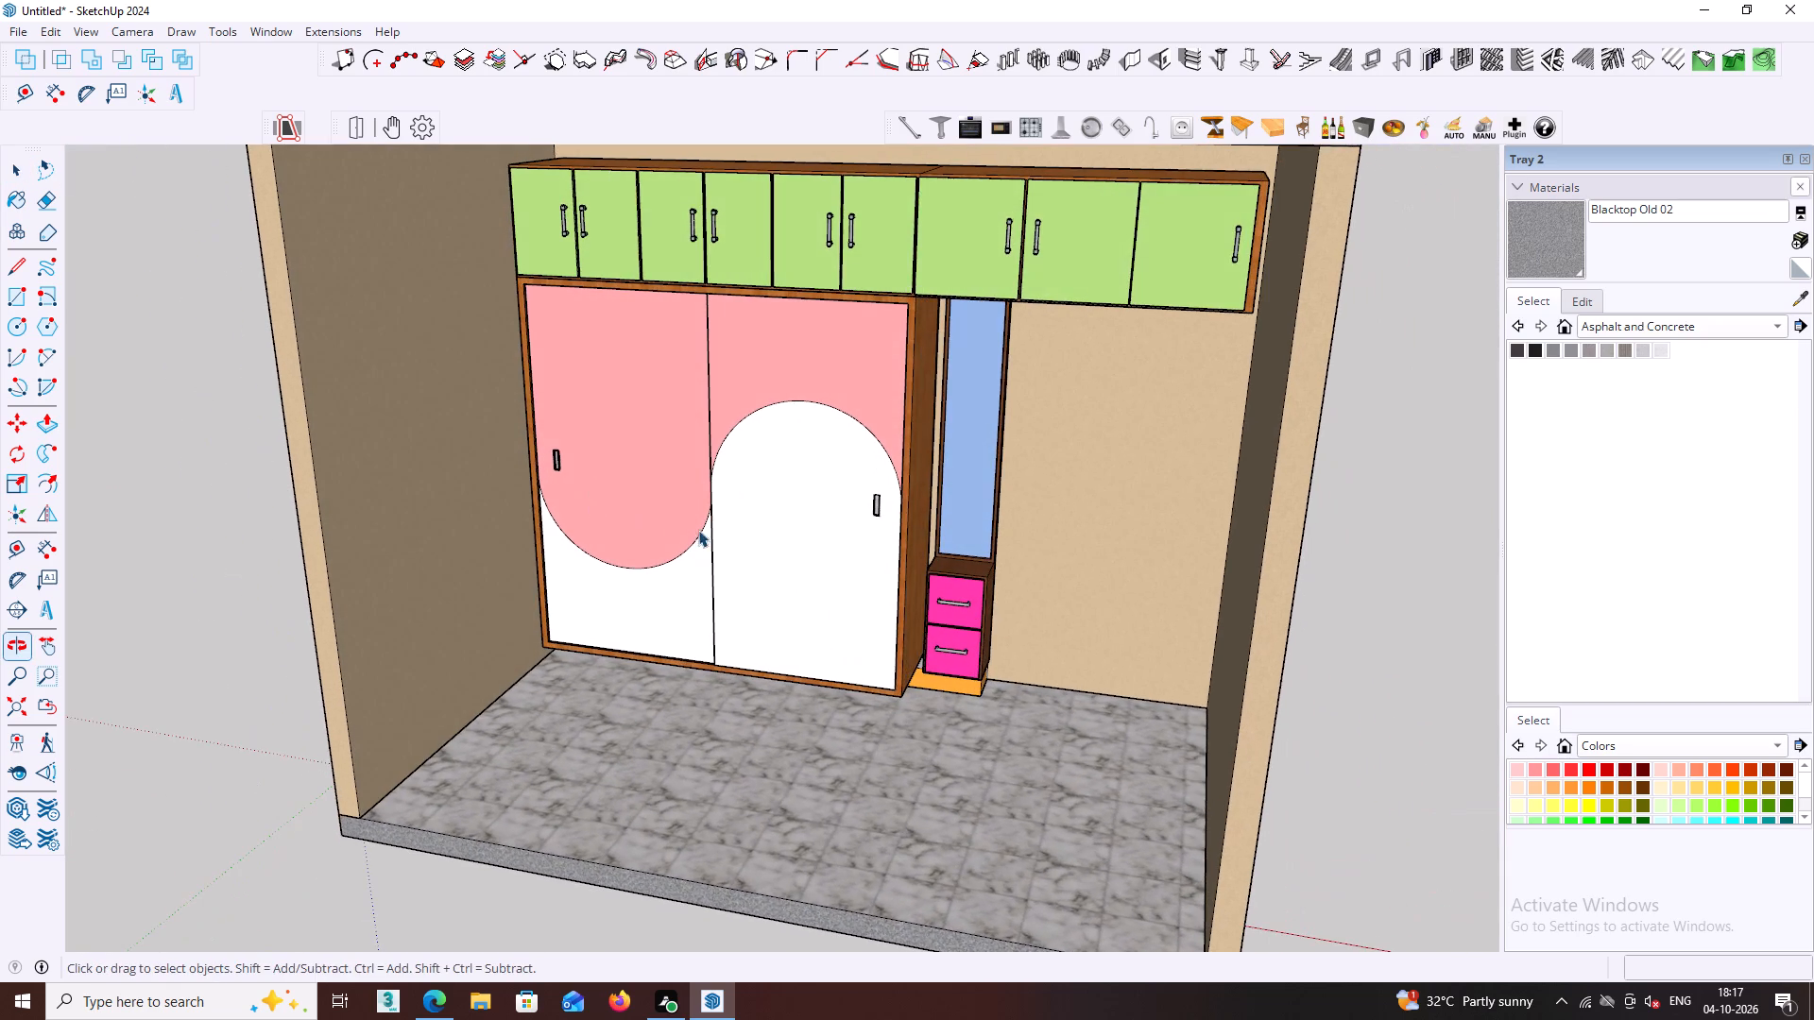
middle_drag(917, 494, 843, 490)
scroll(902, 538, up, 4)
middle_drag(904, 539, 1001, 557)
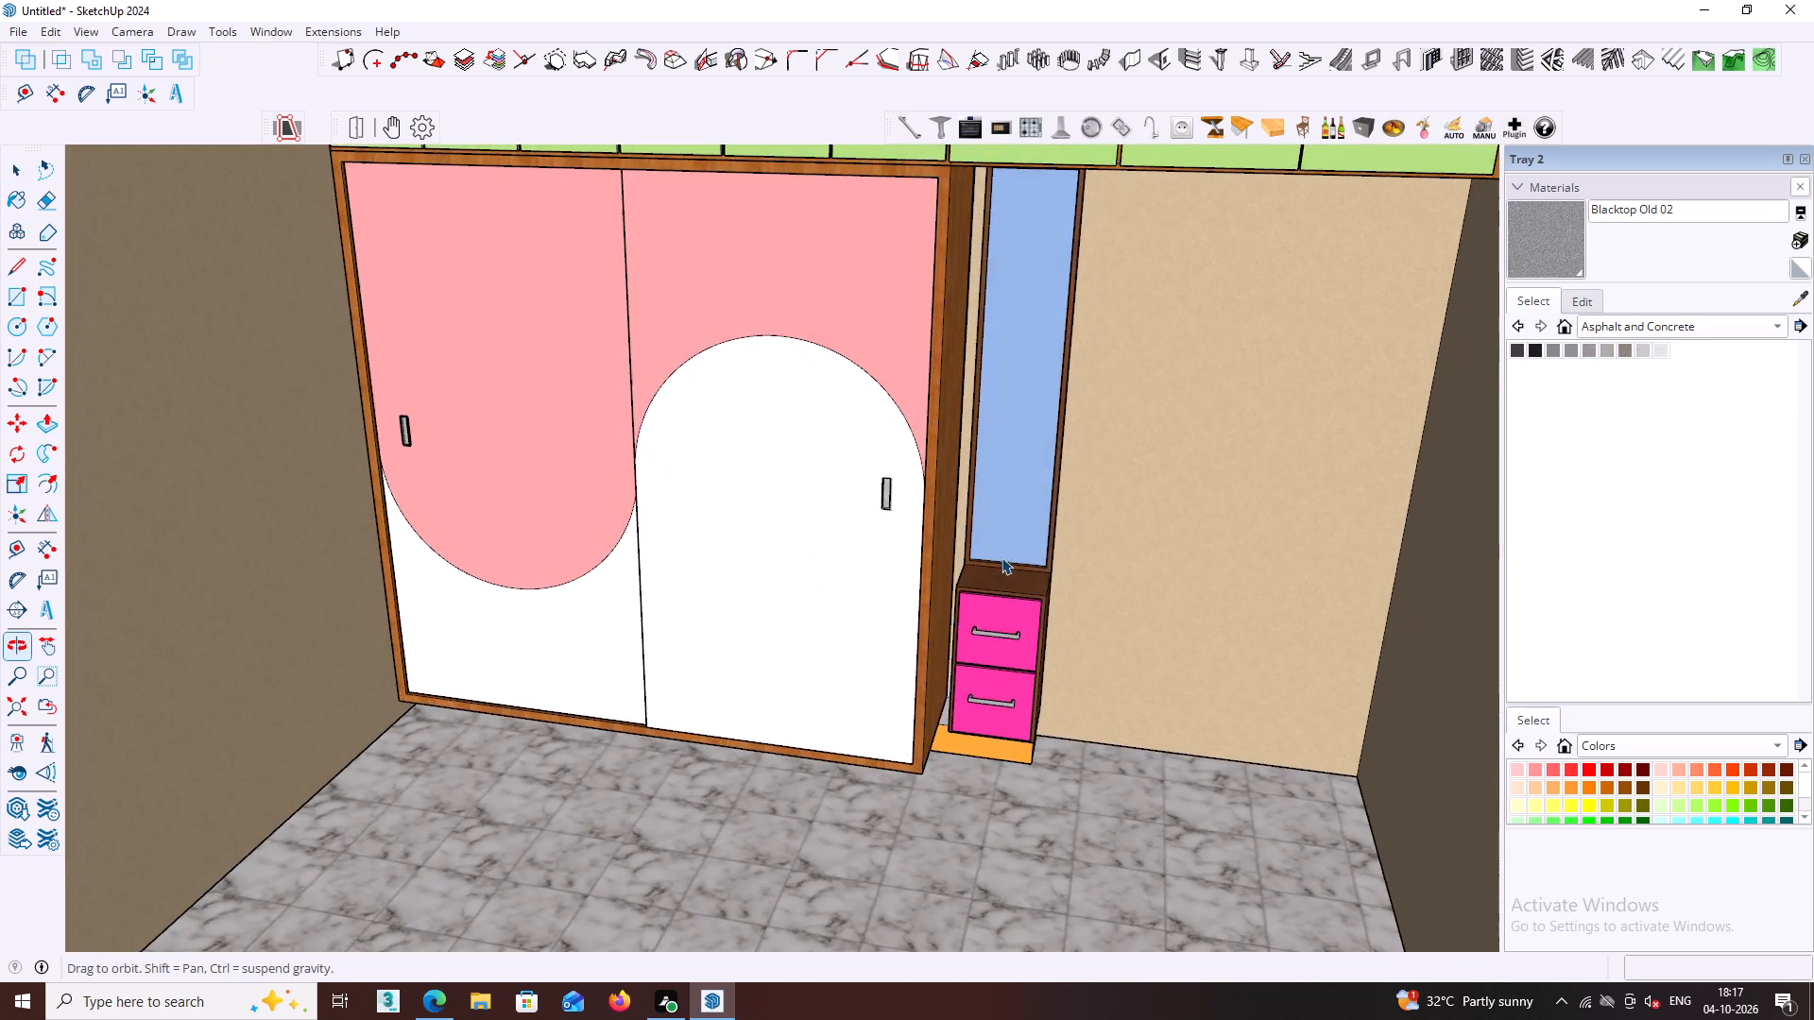
scroll(988, 570, down, 5)
middle_drag(988, 589, 1064, 597)
scroll(996, 561, up, 10)
middle_drag(993, 574, 986, 661)
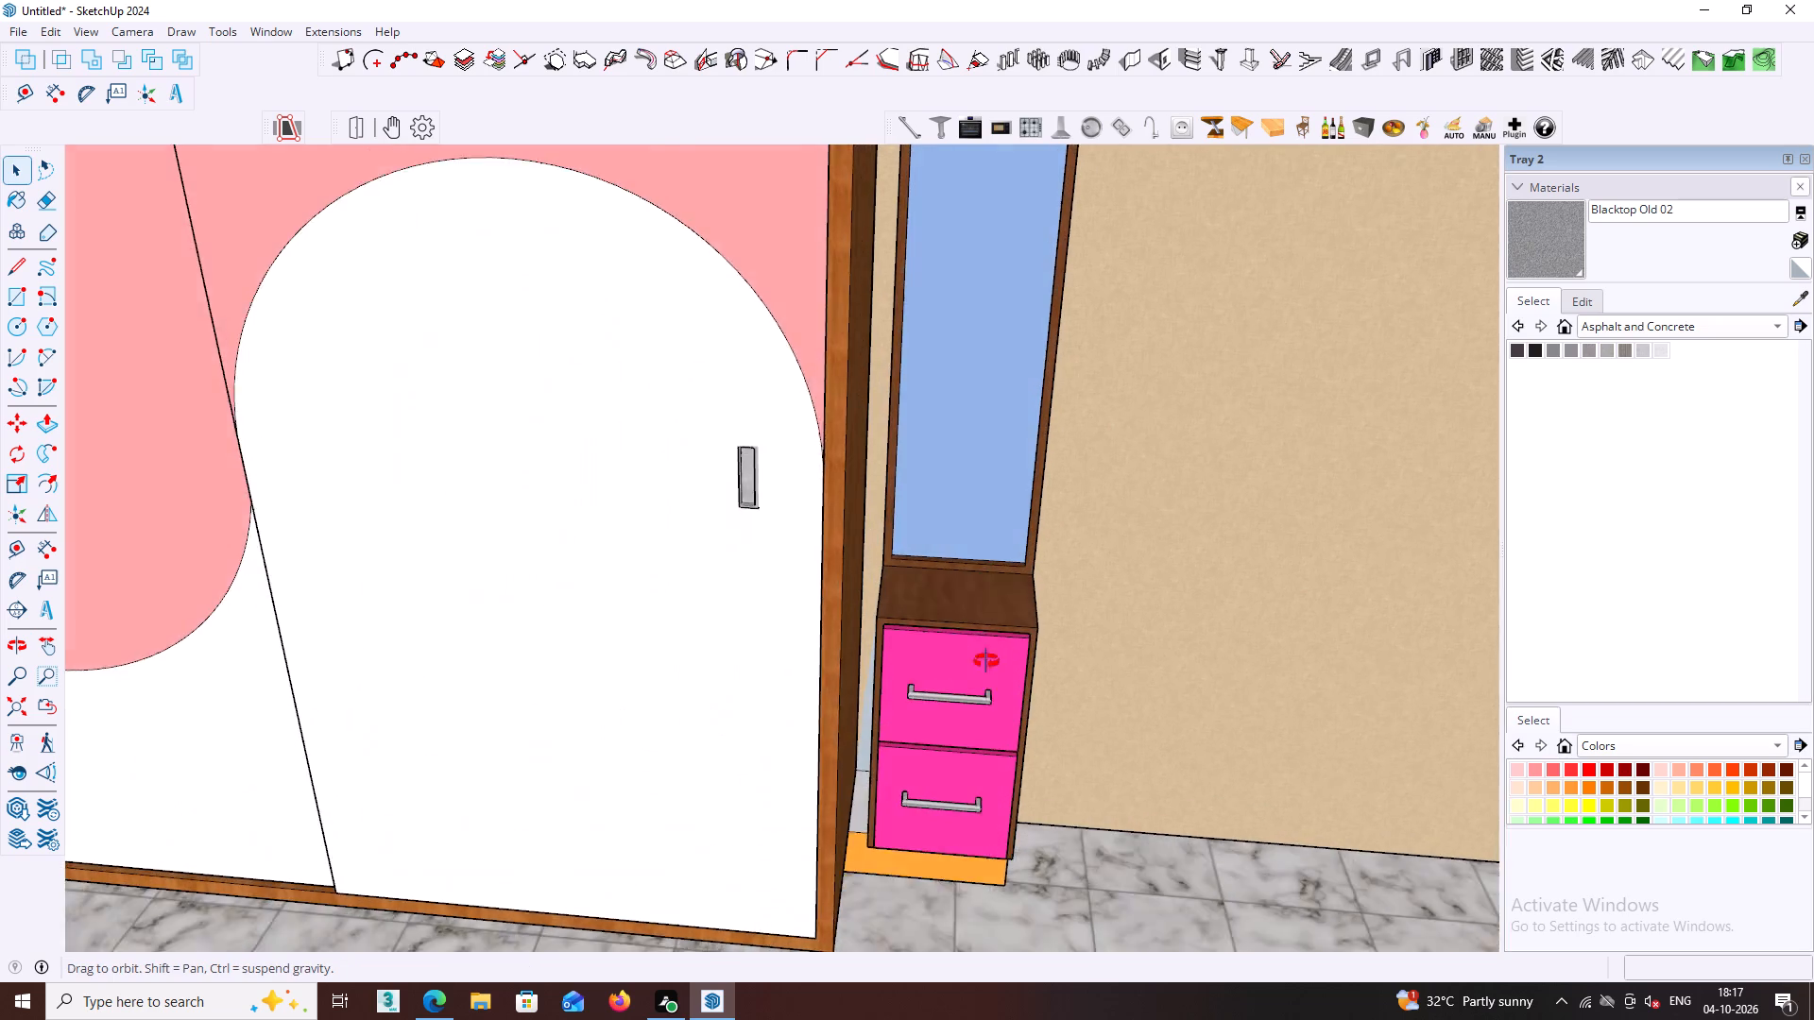
middle_drag(986, 661, 986, 514)
scroll(986, 514, down, 10)
middle_drag(991, 552, 987, 564)
middle_drag(948, 565, 942, 579)
middle_drag(897, 548, 901, 548)
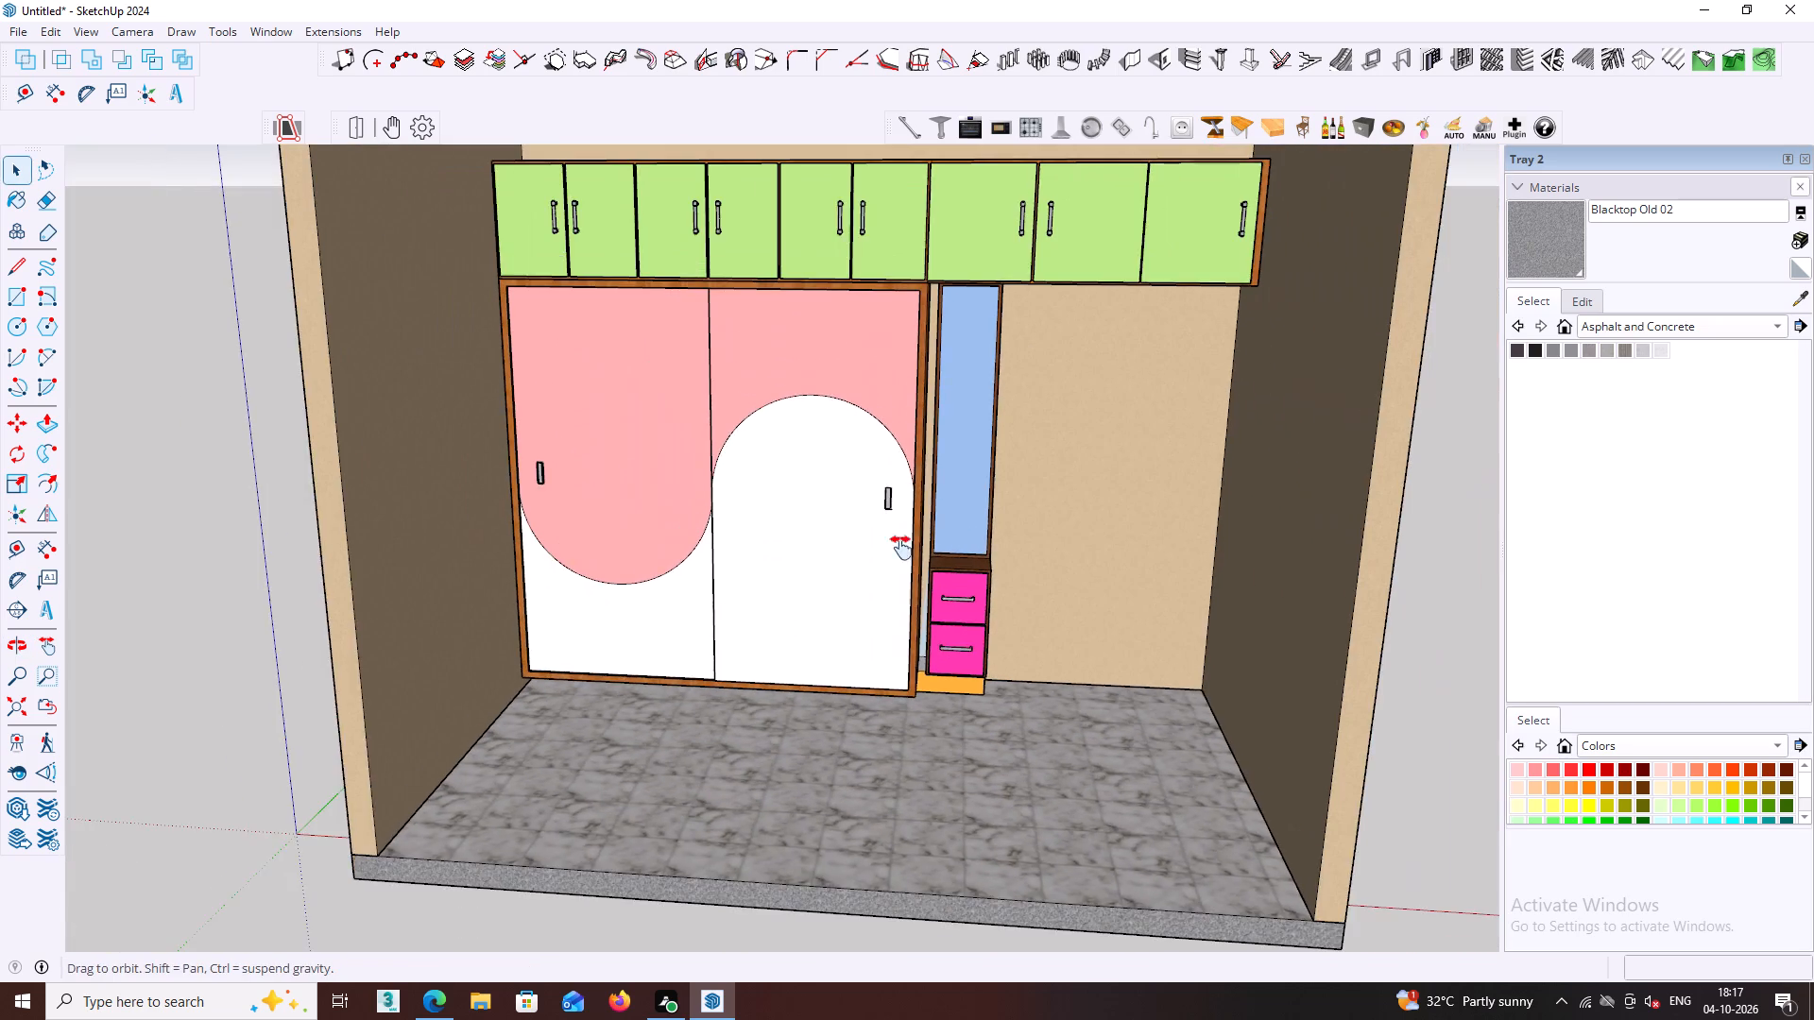
Examine the wardrobe front, the whole room from outside and the underside of the ceiling slab.
middle_drag(901, 548, 983, 540)
middle_drag(983, 532, 1072, 505)
scroll(962, 482, up, 4)
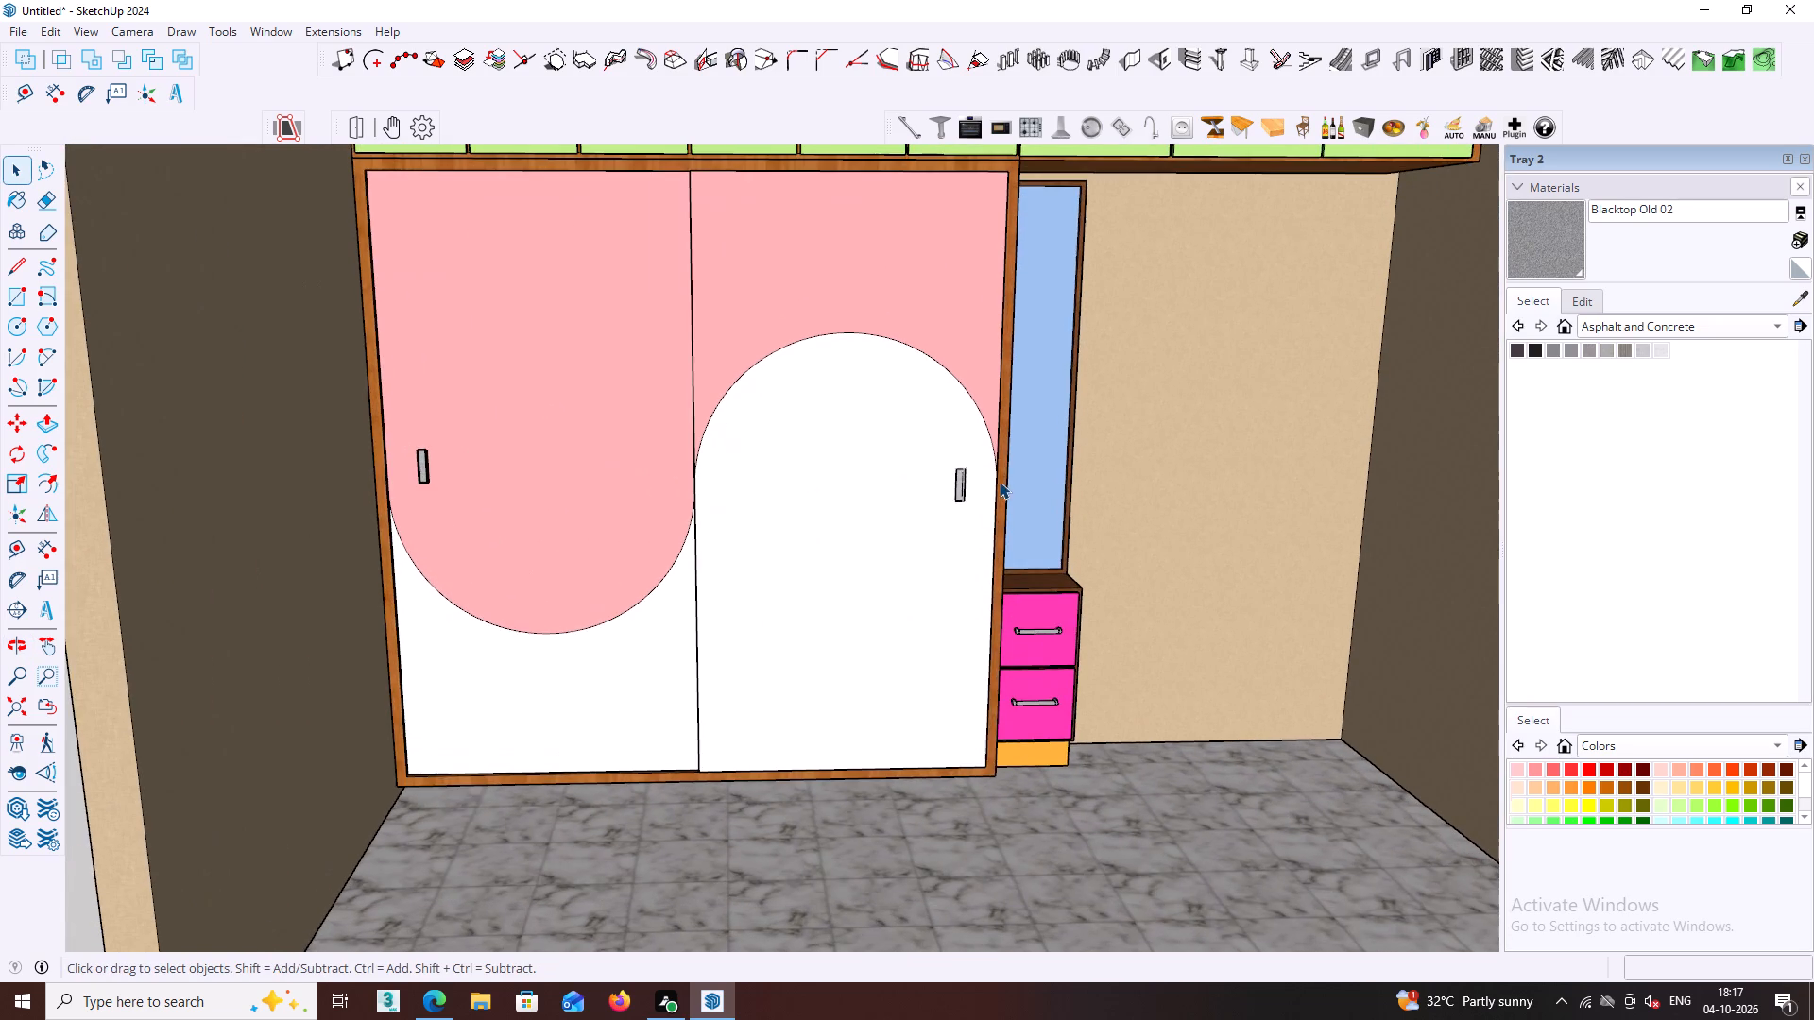
scroll(847, 495, down, 2)
scroll(573, 486, up, 3)
scroll(491, 470, down, 3)
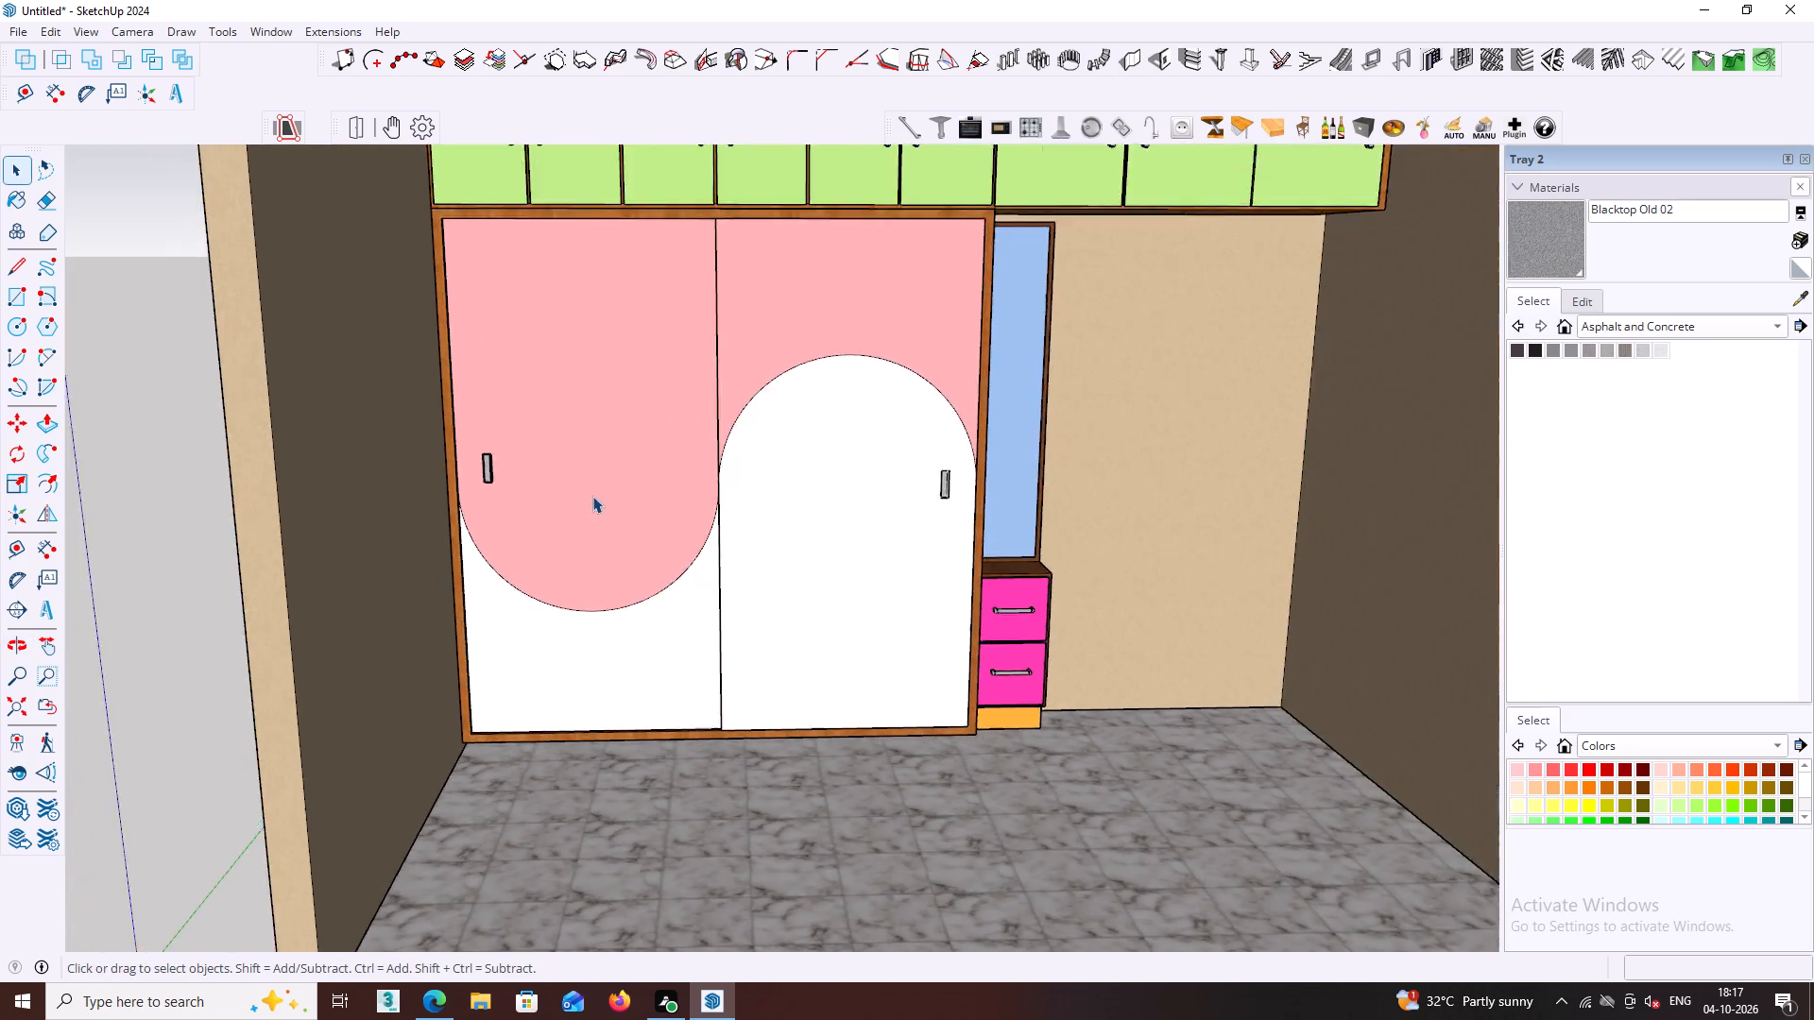
scroll(592, 496, down, 10)
scroll(743, 492, down, 3)
middle_drag(741, 497, 916, 498)
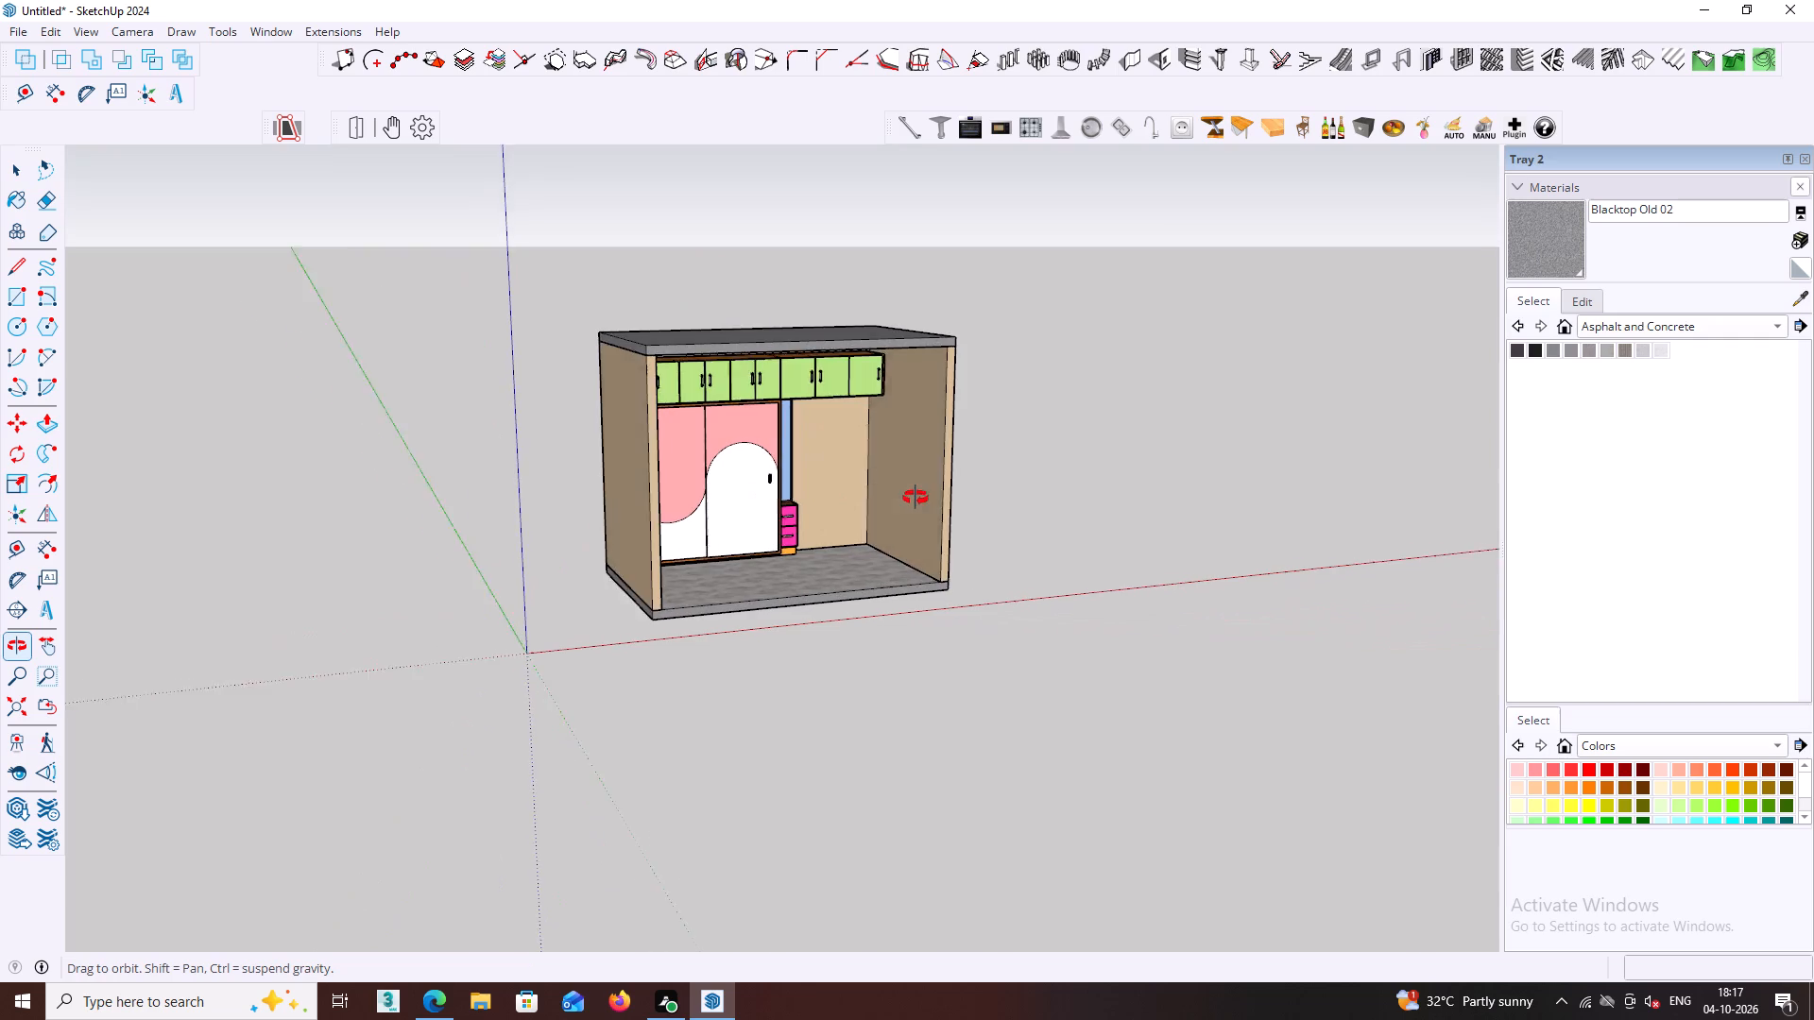
middle_drag(916, 498, 1018, 467)
middle_drag(959, 417, 811, 155)
scroll(807, 280, up, 1)
shift+middle_drag(772, 290, 770, 298)
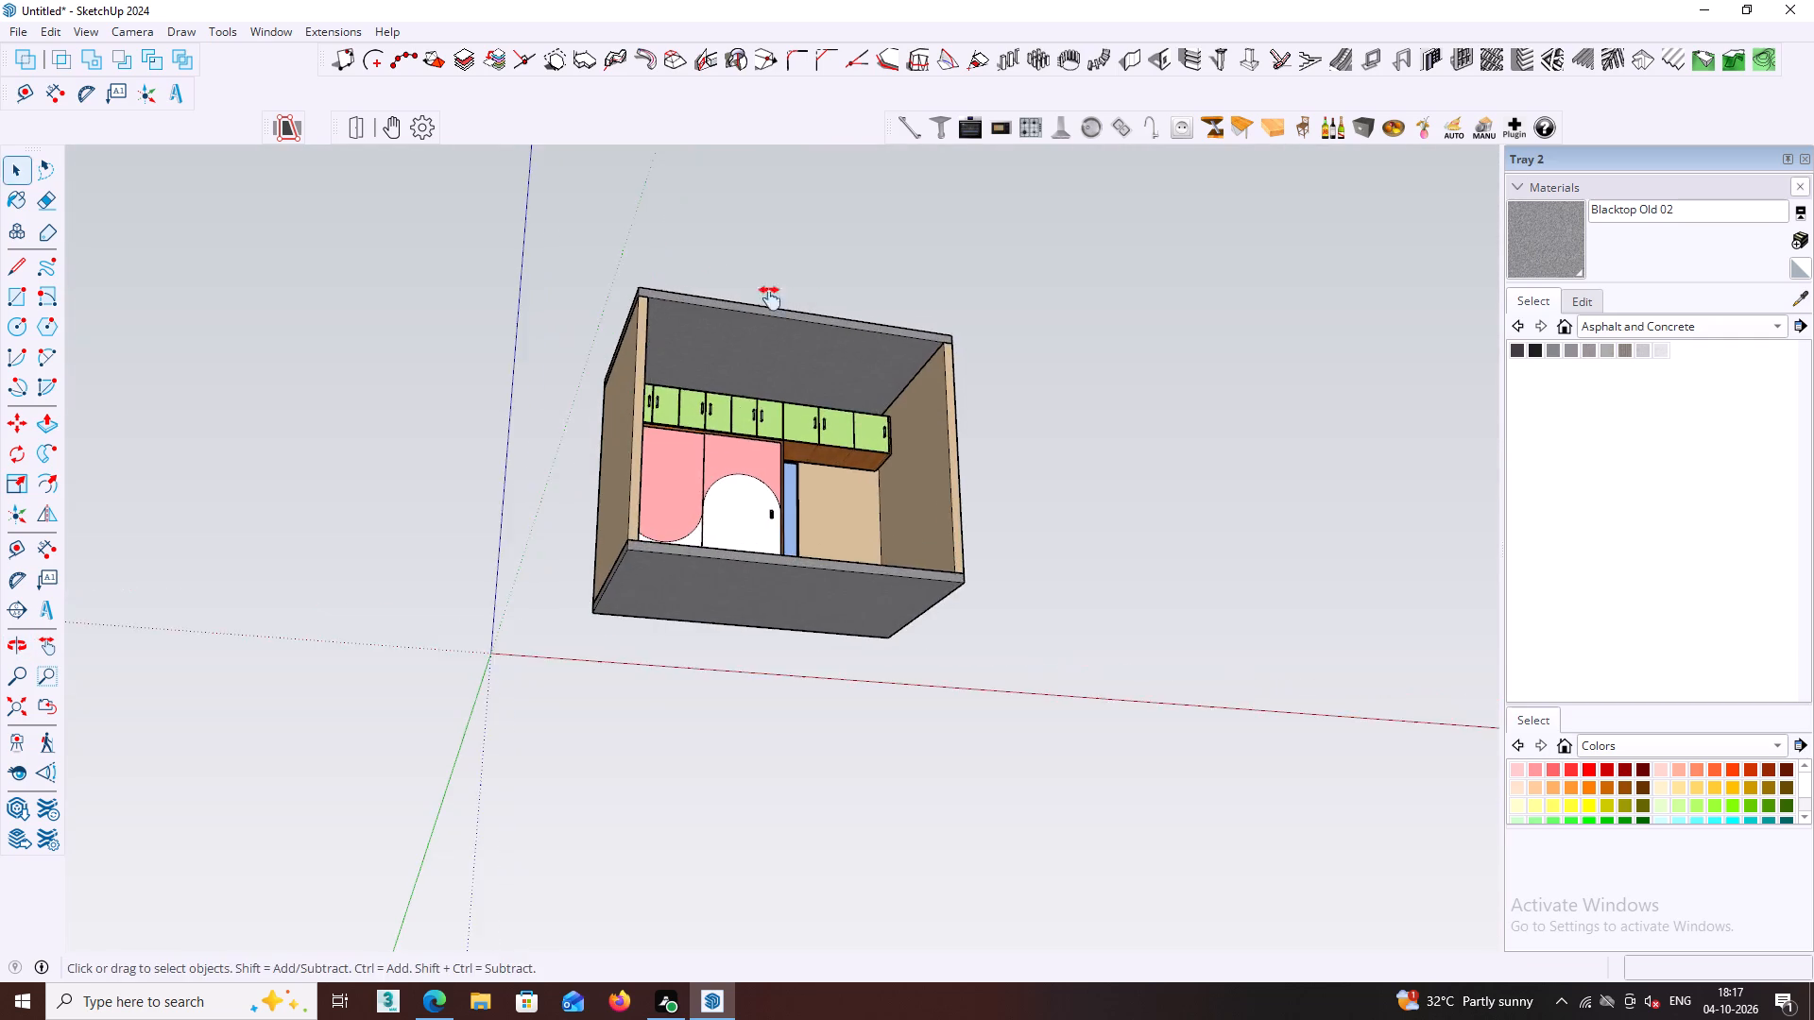
shift+middle_drag(770, 298, 782, 487)
scroll(659, 468, up, 2)
middle_drag(658, 464, 656, 453)
middle_drag(671, 508, 497, 479)
scroll(676, 513, up, 4)
middle_drag(676, 522, 596, 512)
middle_drag(623, 561, 625, 589)
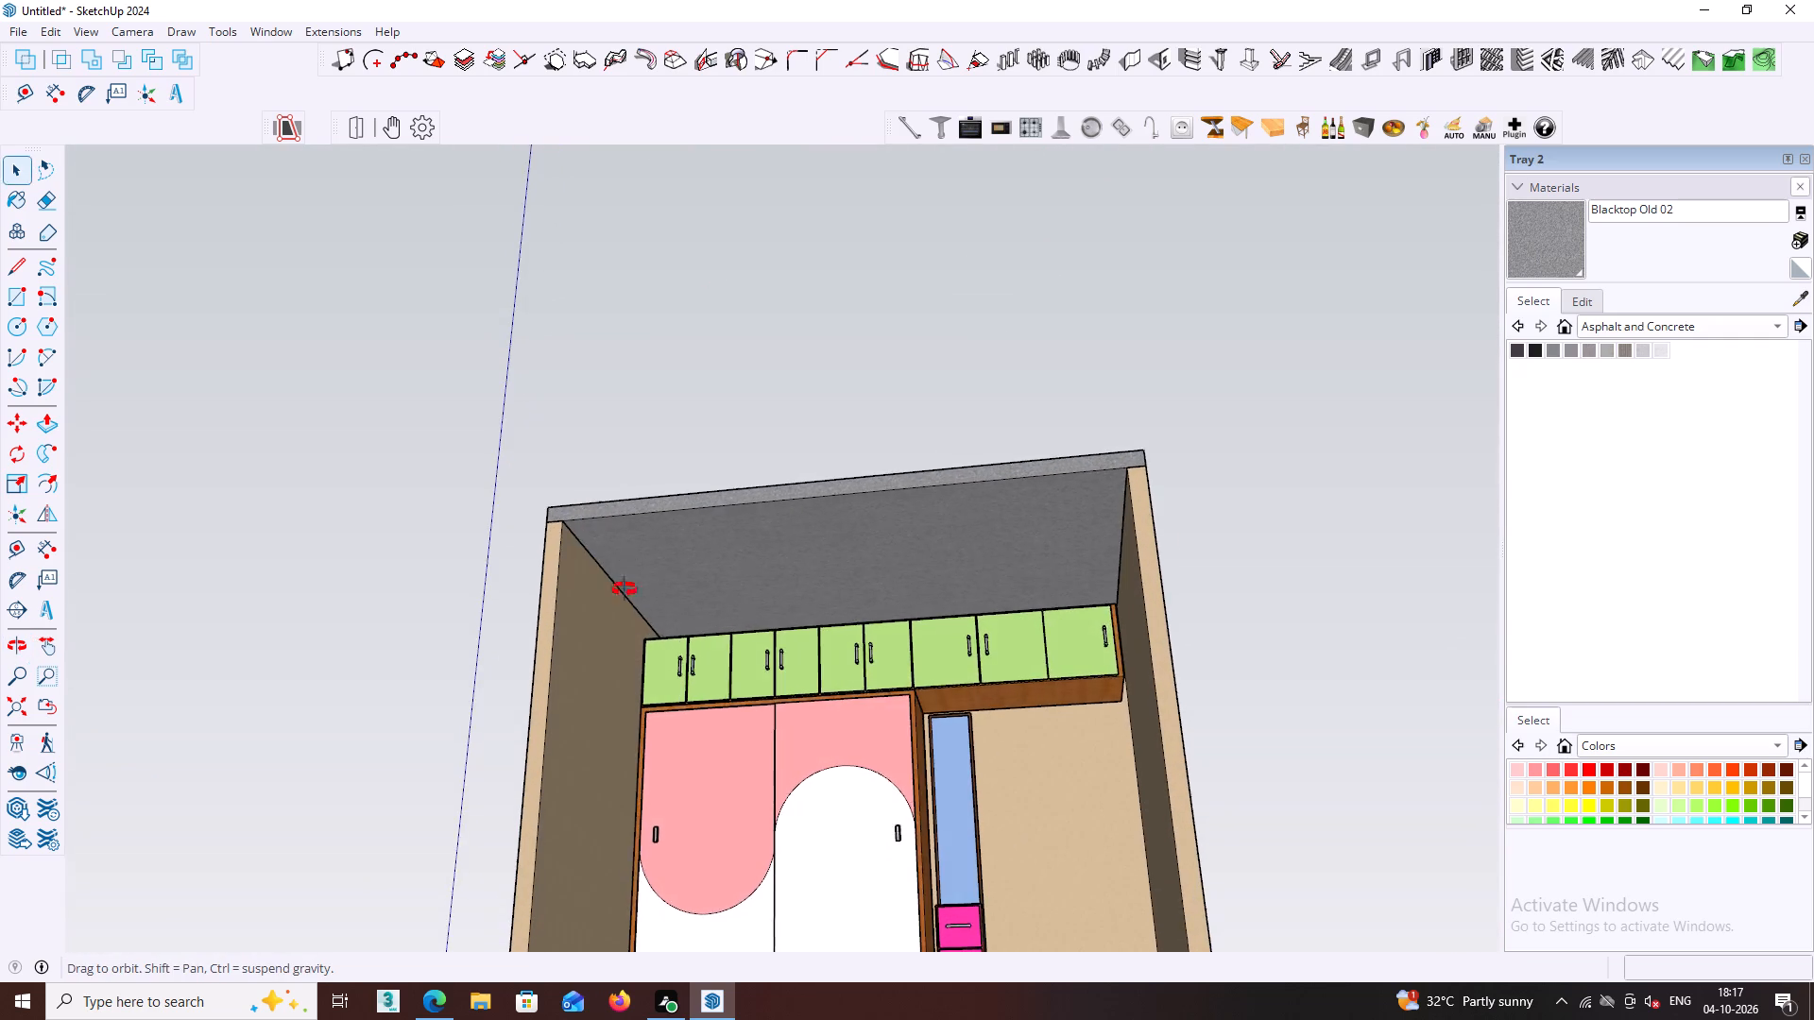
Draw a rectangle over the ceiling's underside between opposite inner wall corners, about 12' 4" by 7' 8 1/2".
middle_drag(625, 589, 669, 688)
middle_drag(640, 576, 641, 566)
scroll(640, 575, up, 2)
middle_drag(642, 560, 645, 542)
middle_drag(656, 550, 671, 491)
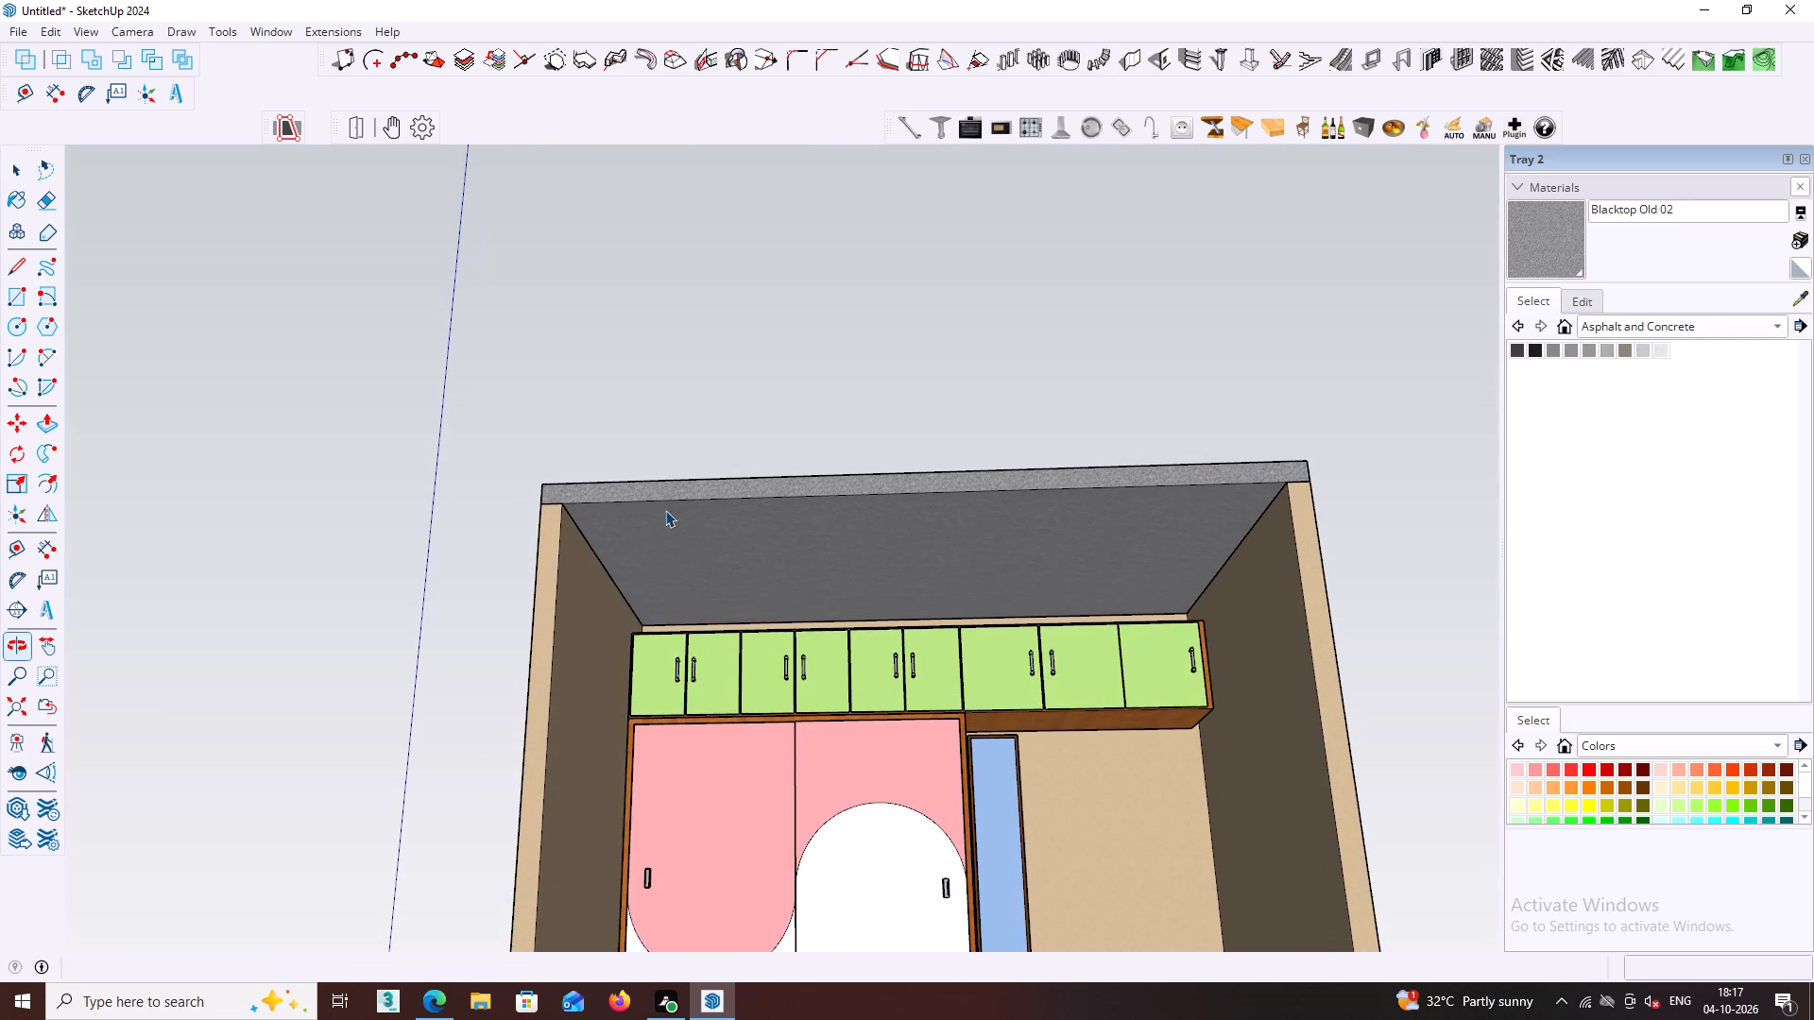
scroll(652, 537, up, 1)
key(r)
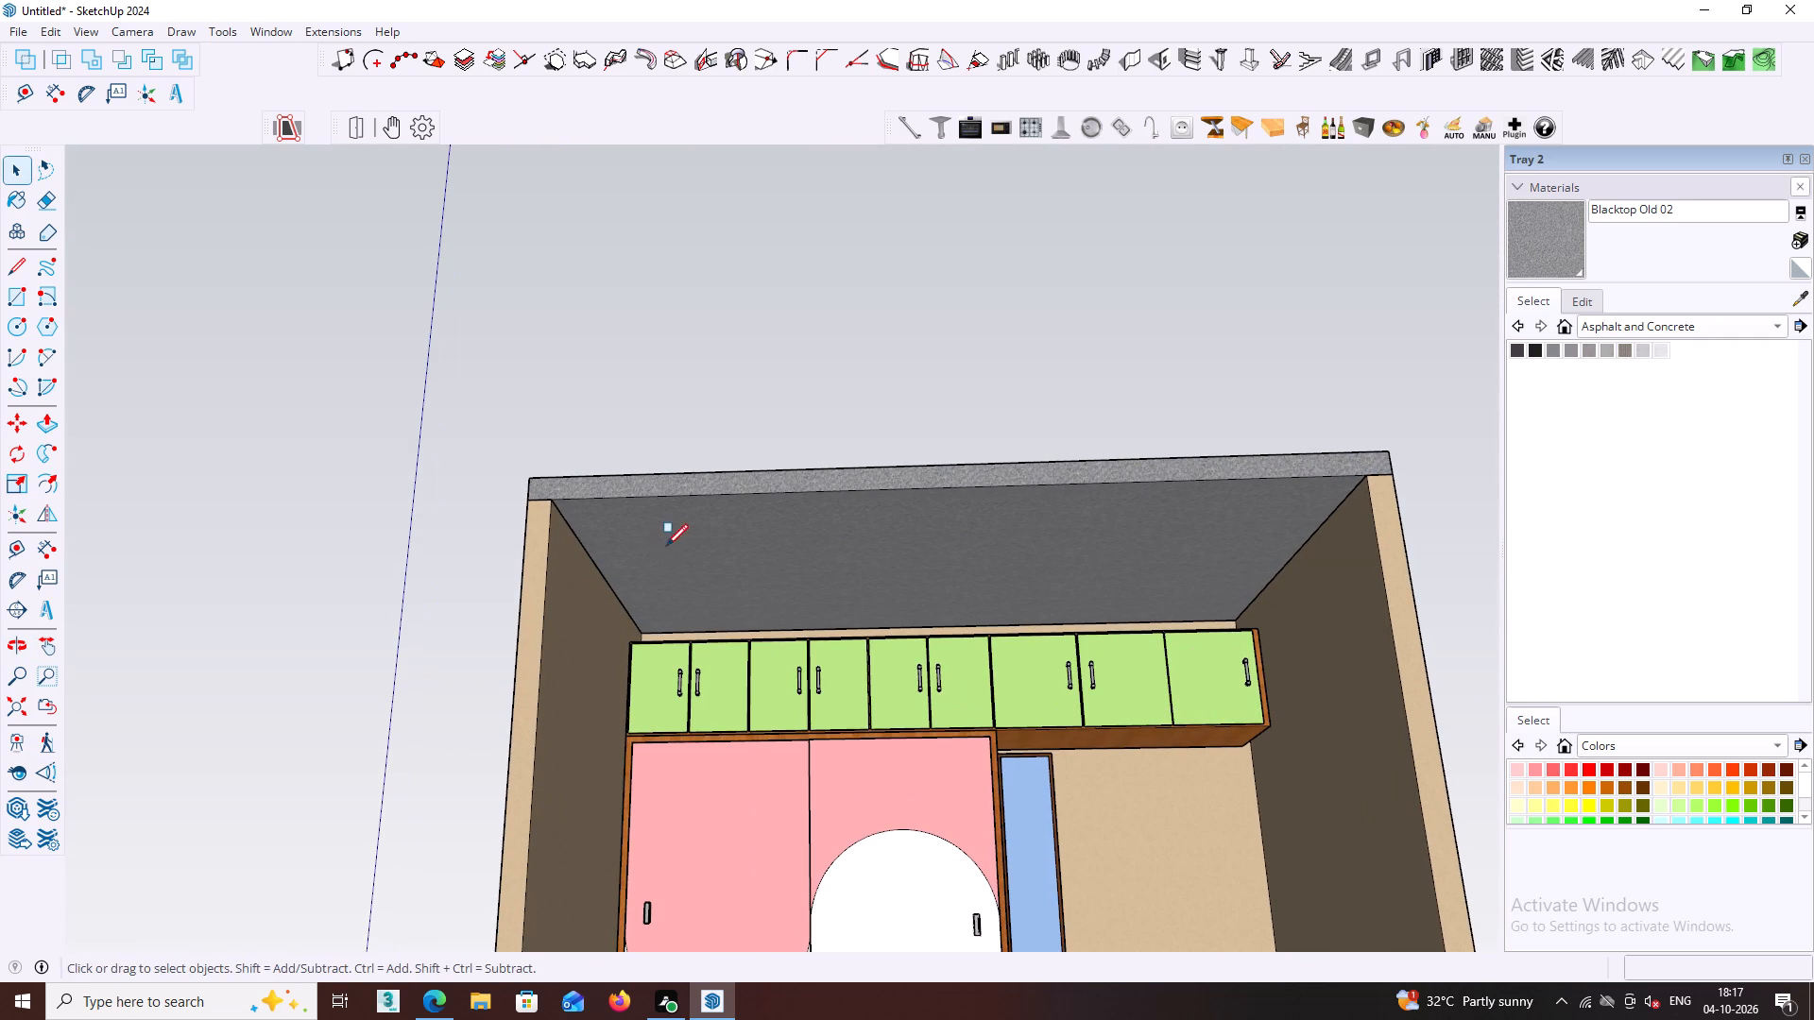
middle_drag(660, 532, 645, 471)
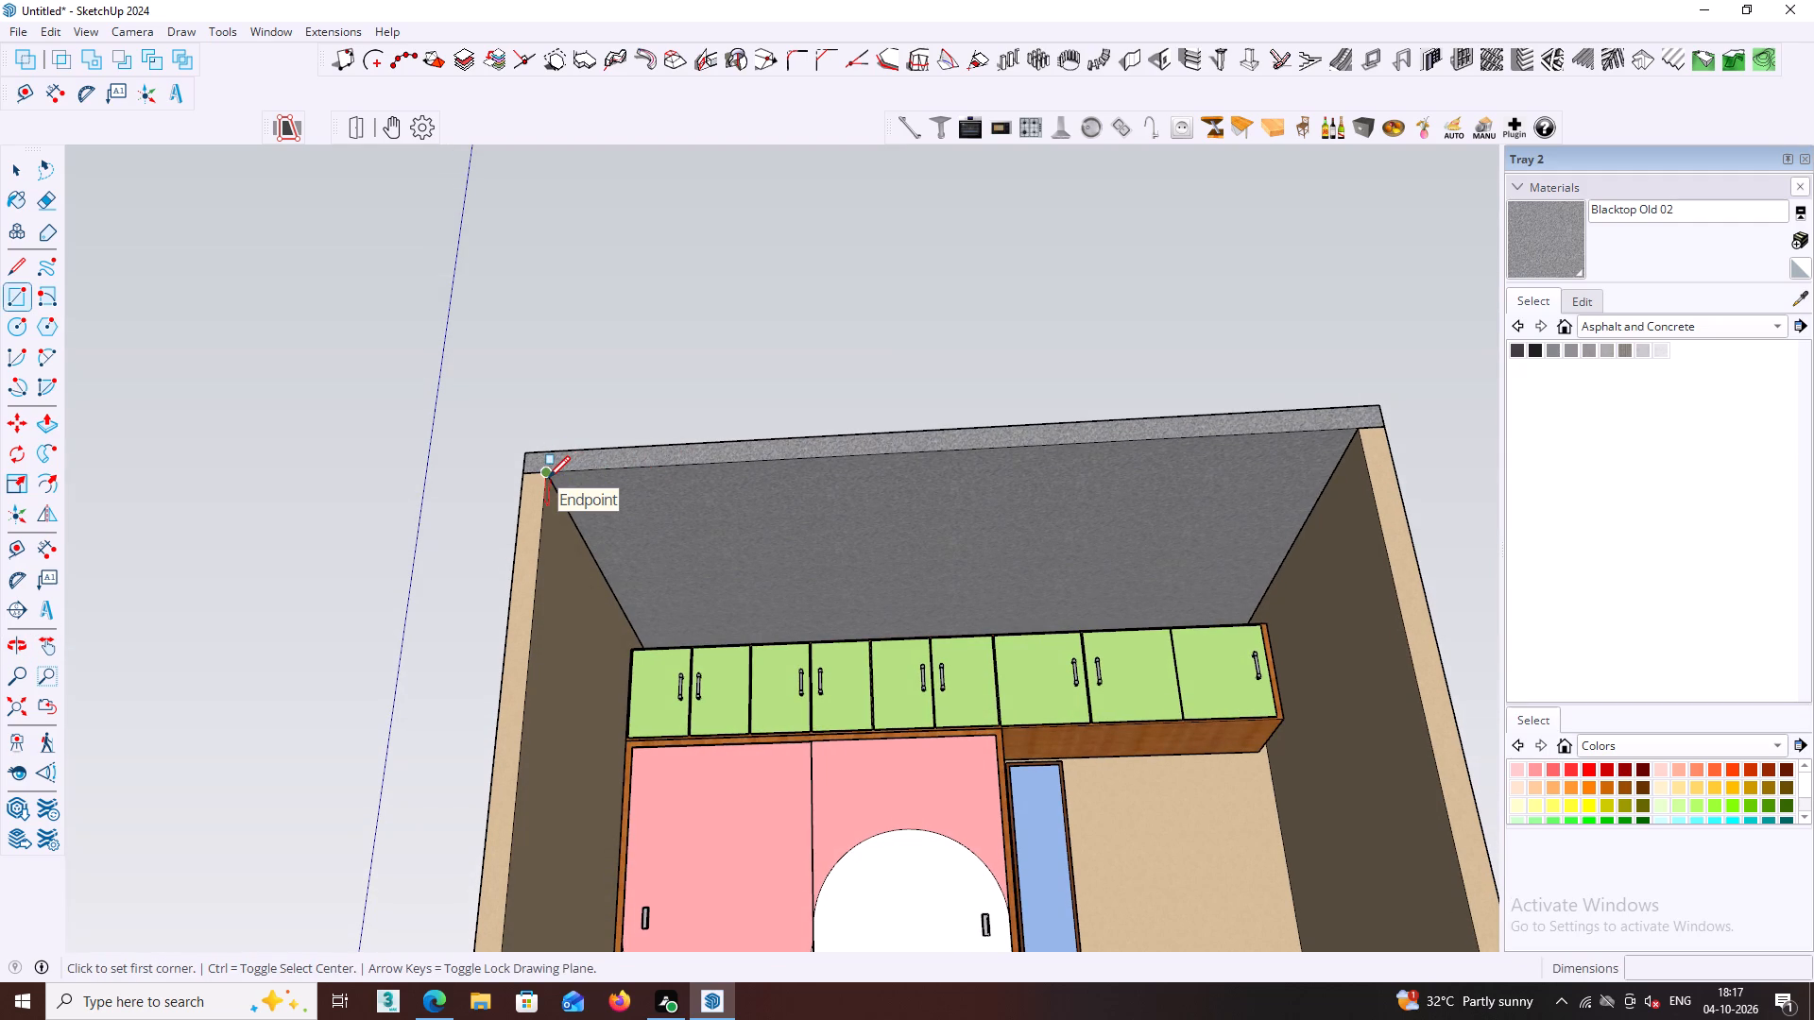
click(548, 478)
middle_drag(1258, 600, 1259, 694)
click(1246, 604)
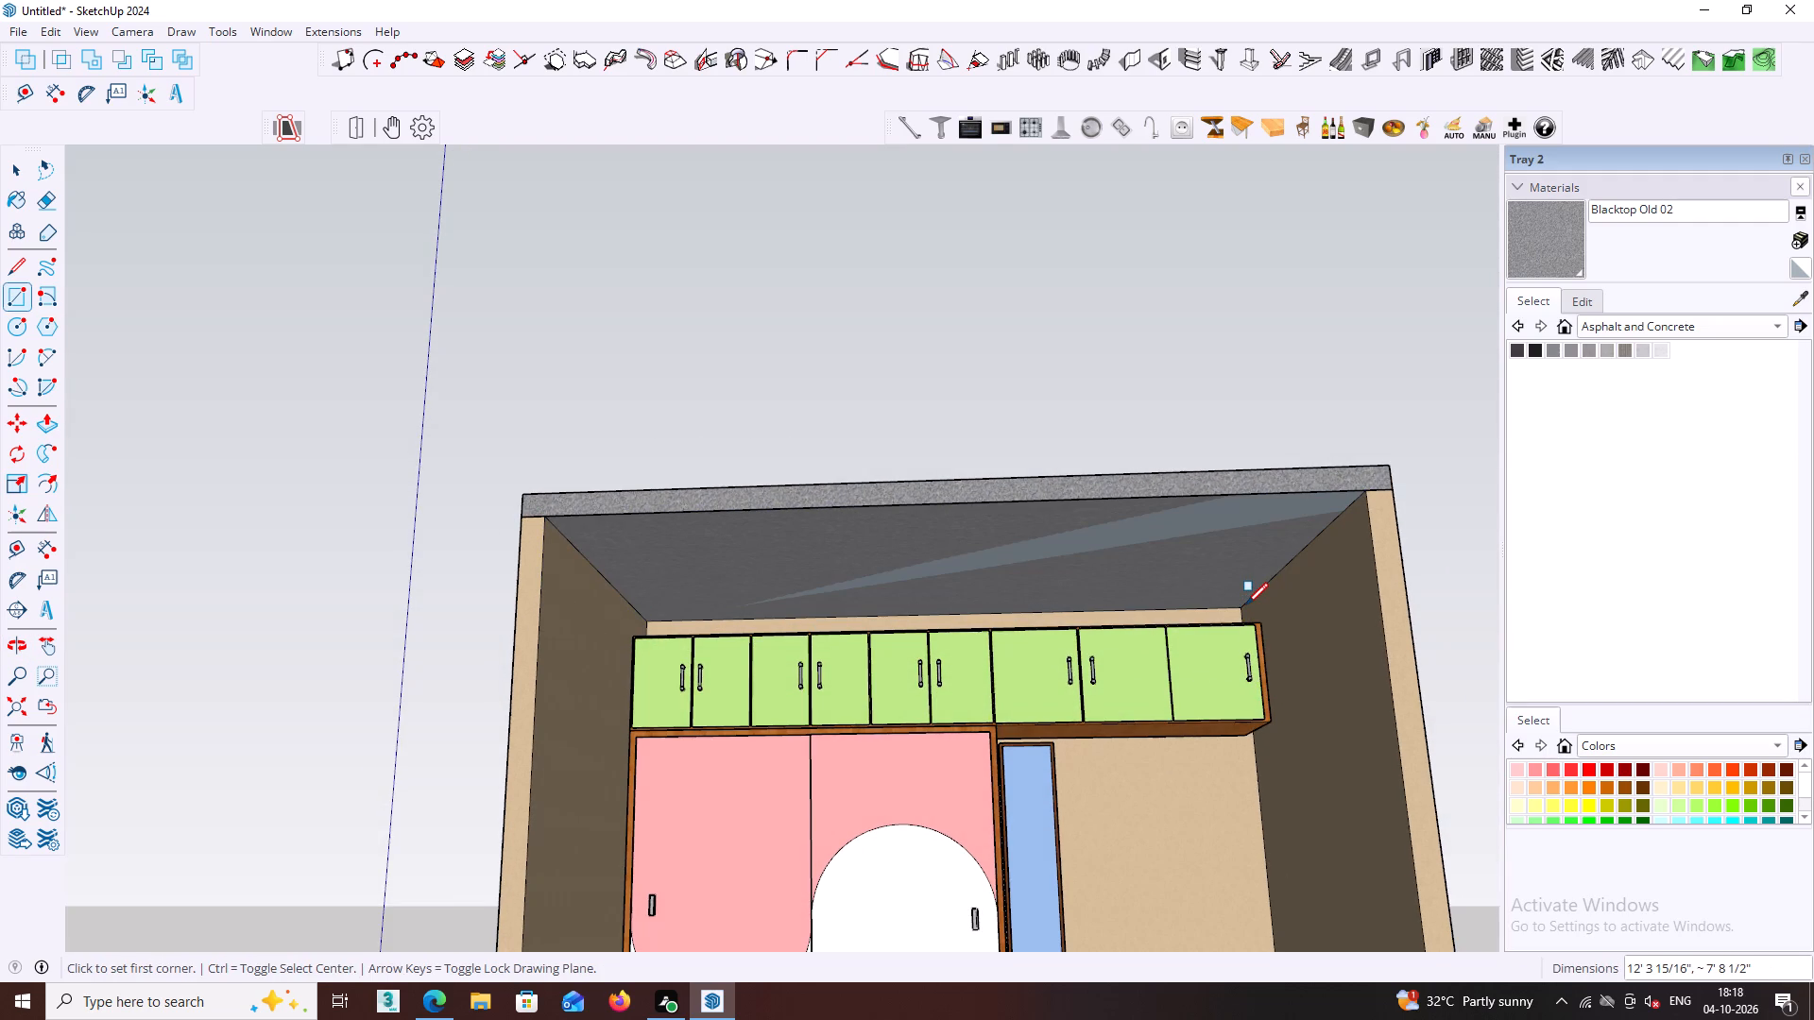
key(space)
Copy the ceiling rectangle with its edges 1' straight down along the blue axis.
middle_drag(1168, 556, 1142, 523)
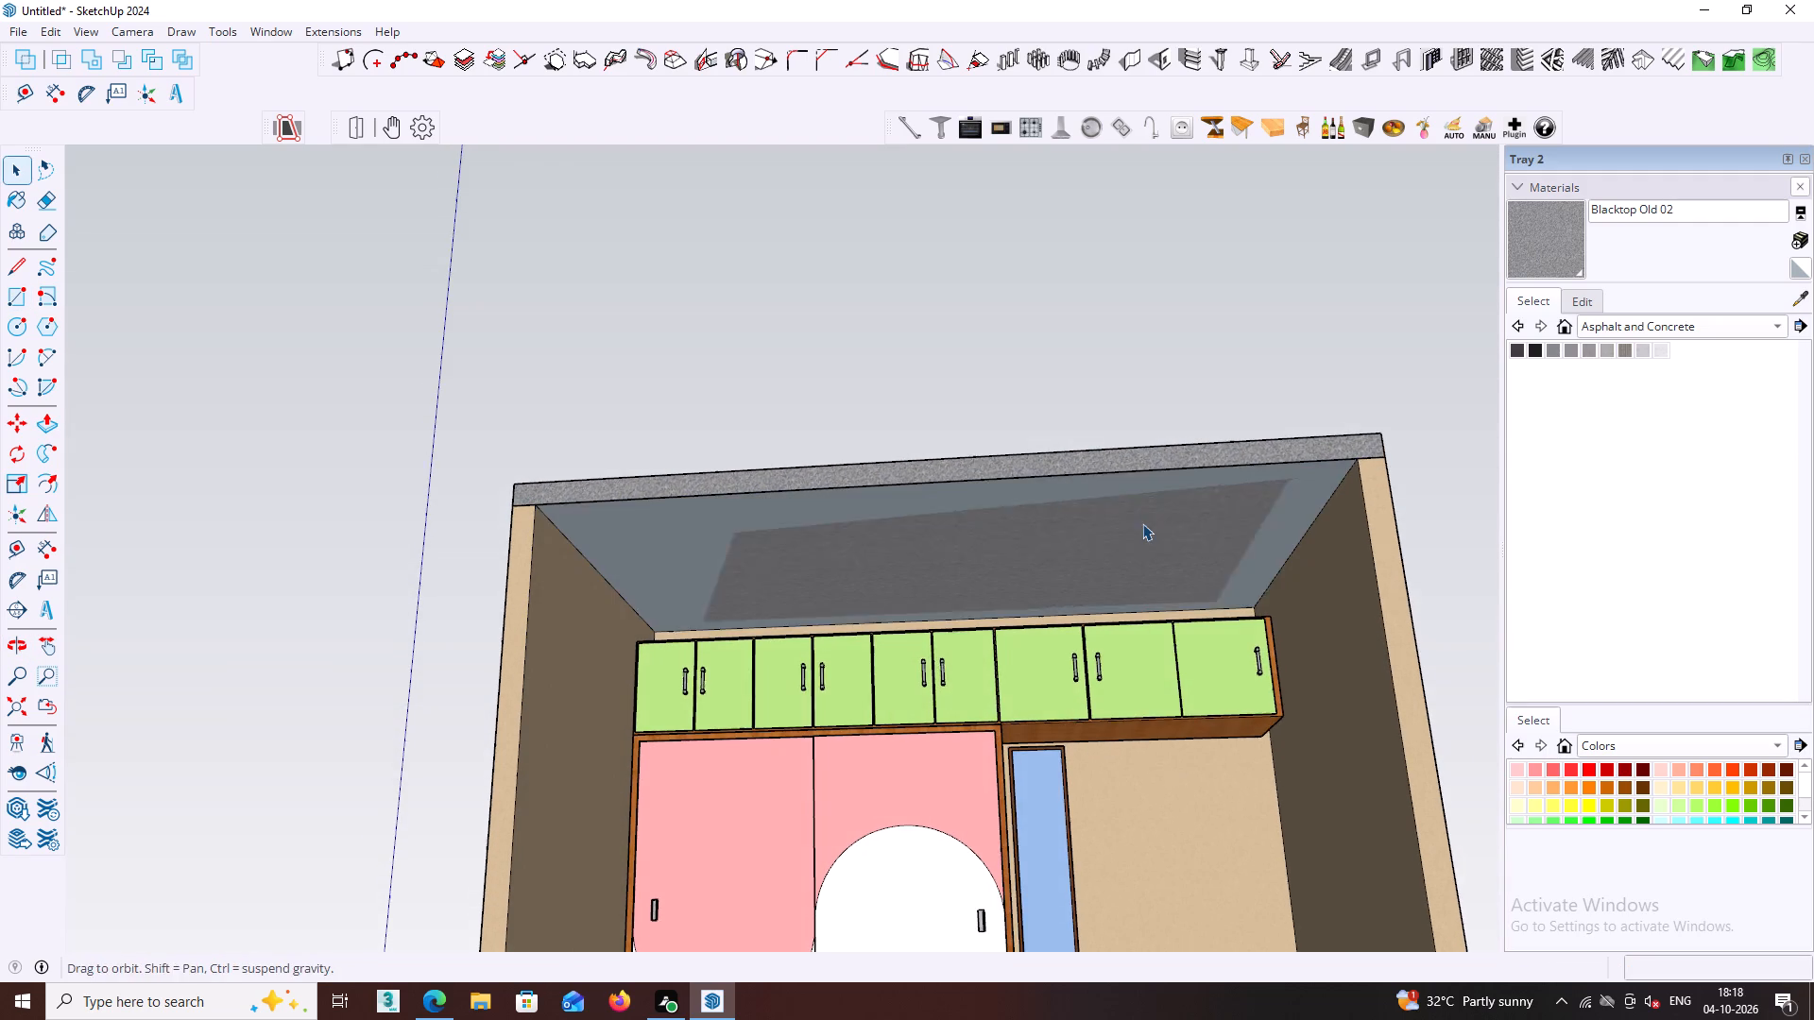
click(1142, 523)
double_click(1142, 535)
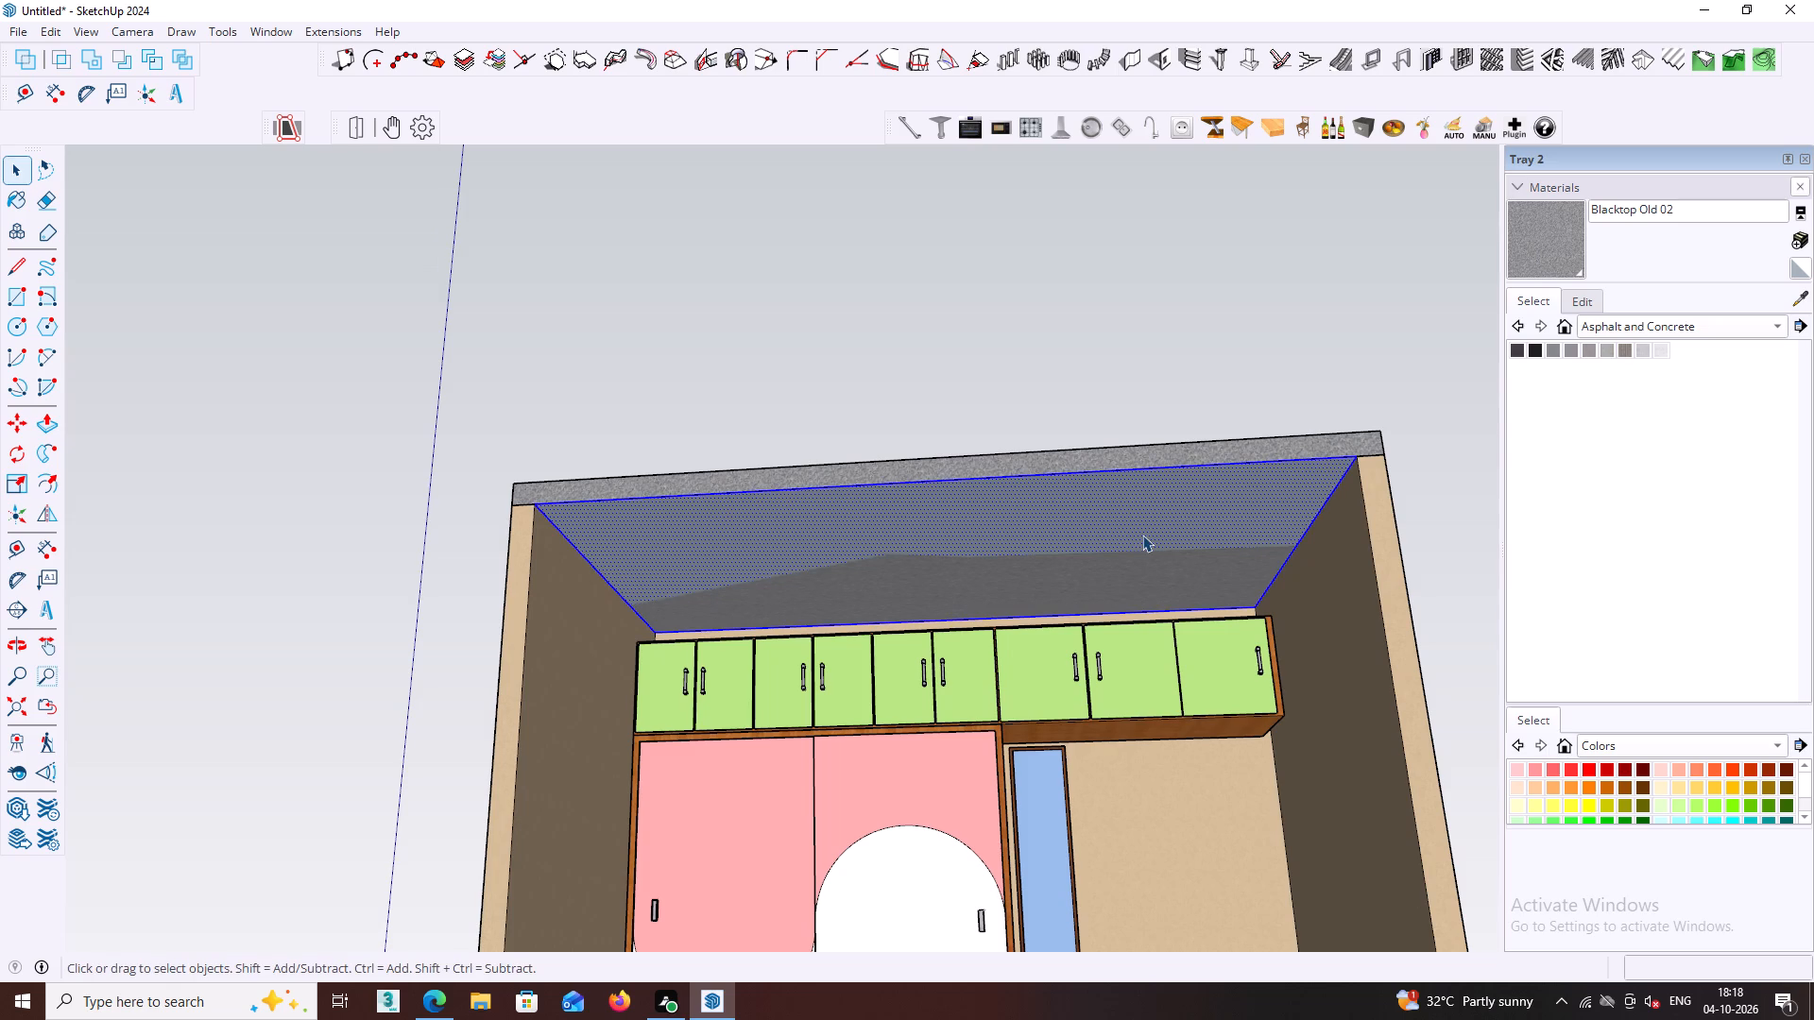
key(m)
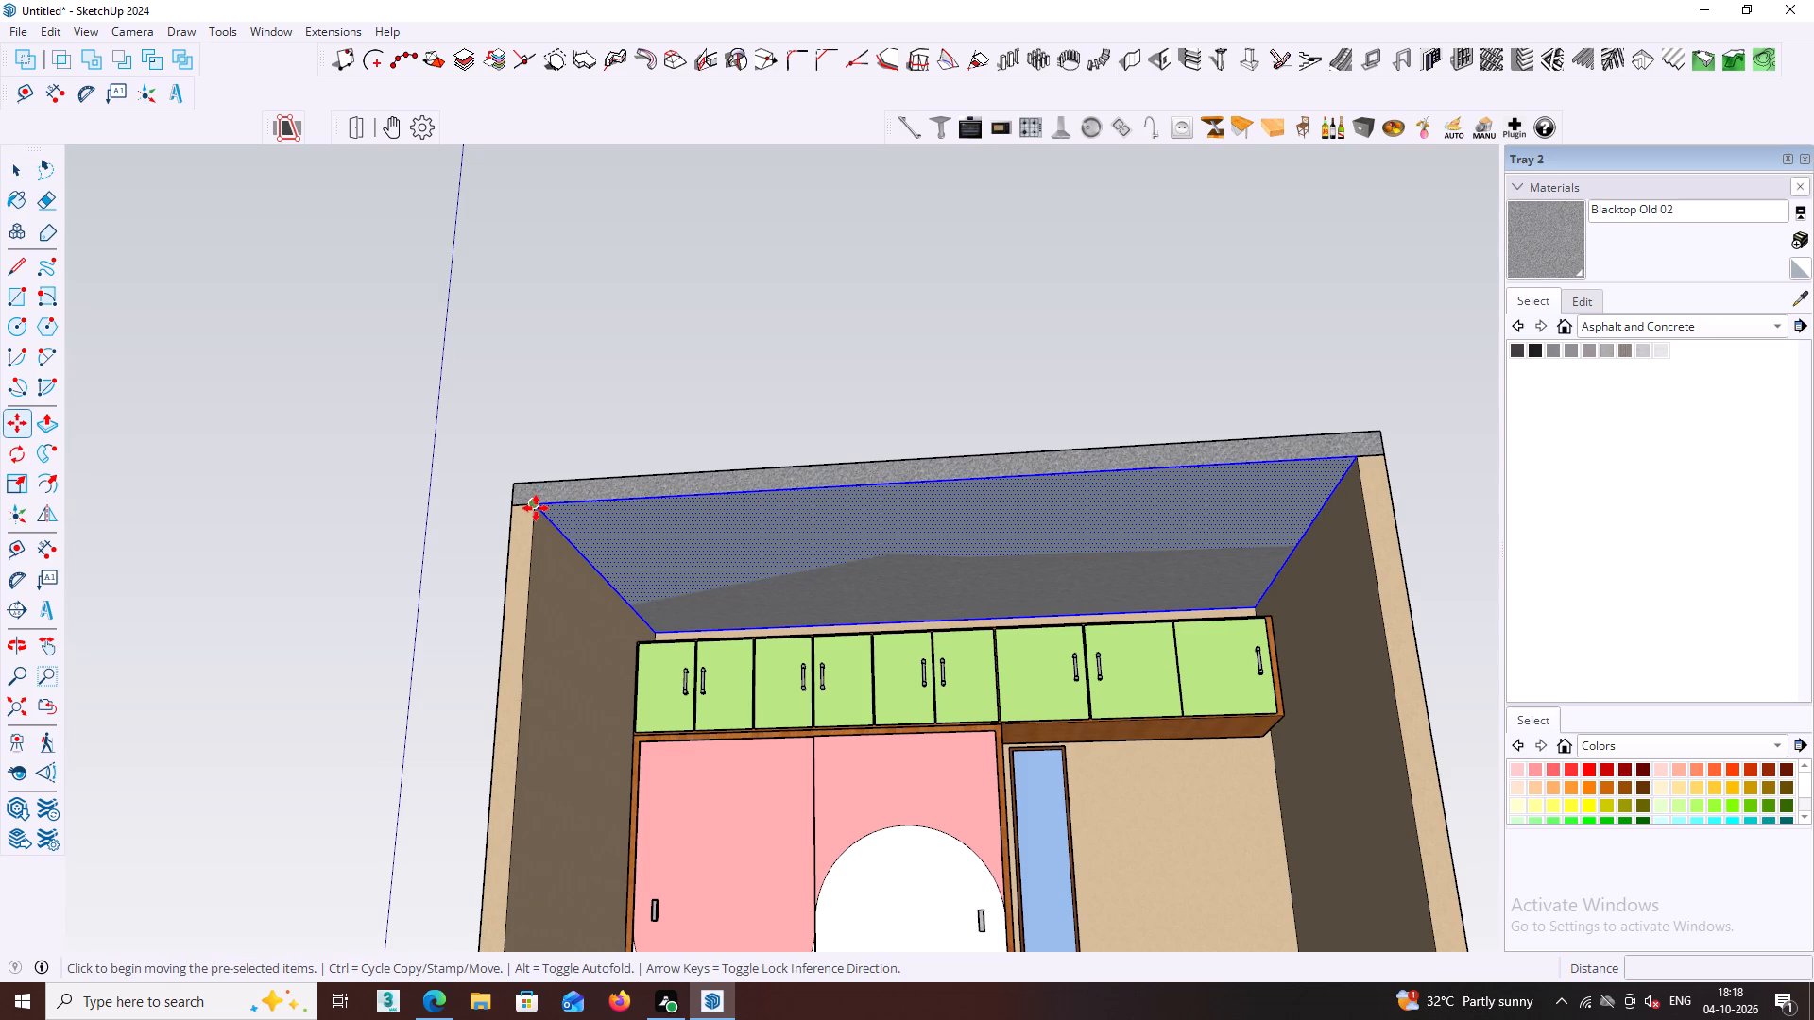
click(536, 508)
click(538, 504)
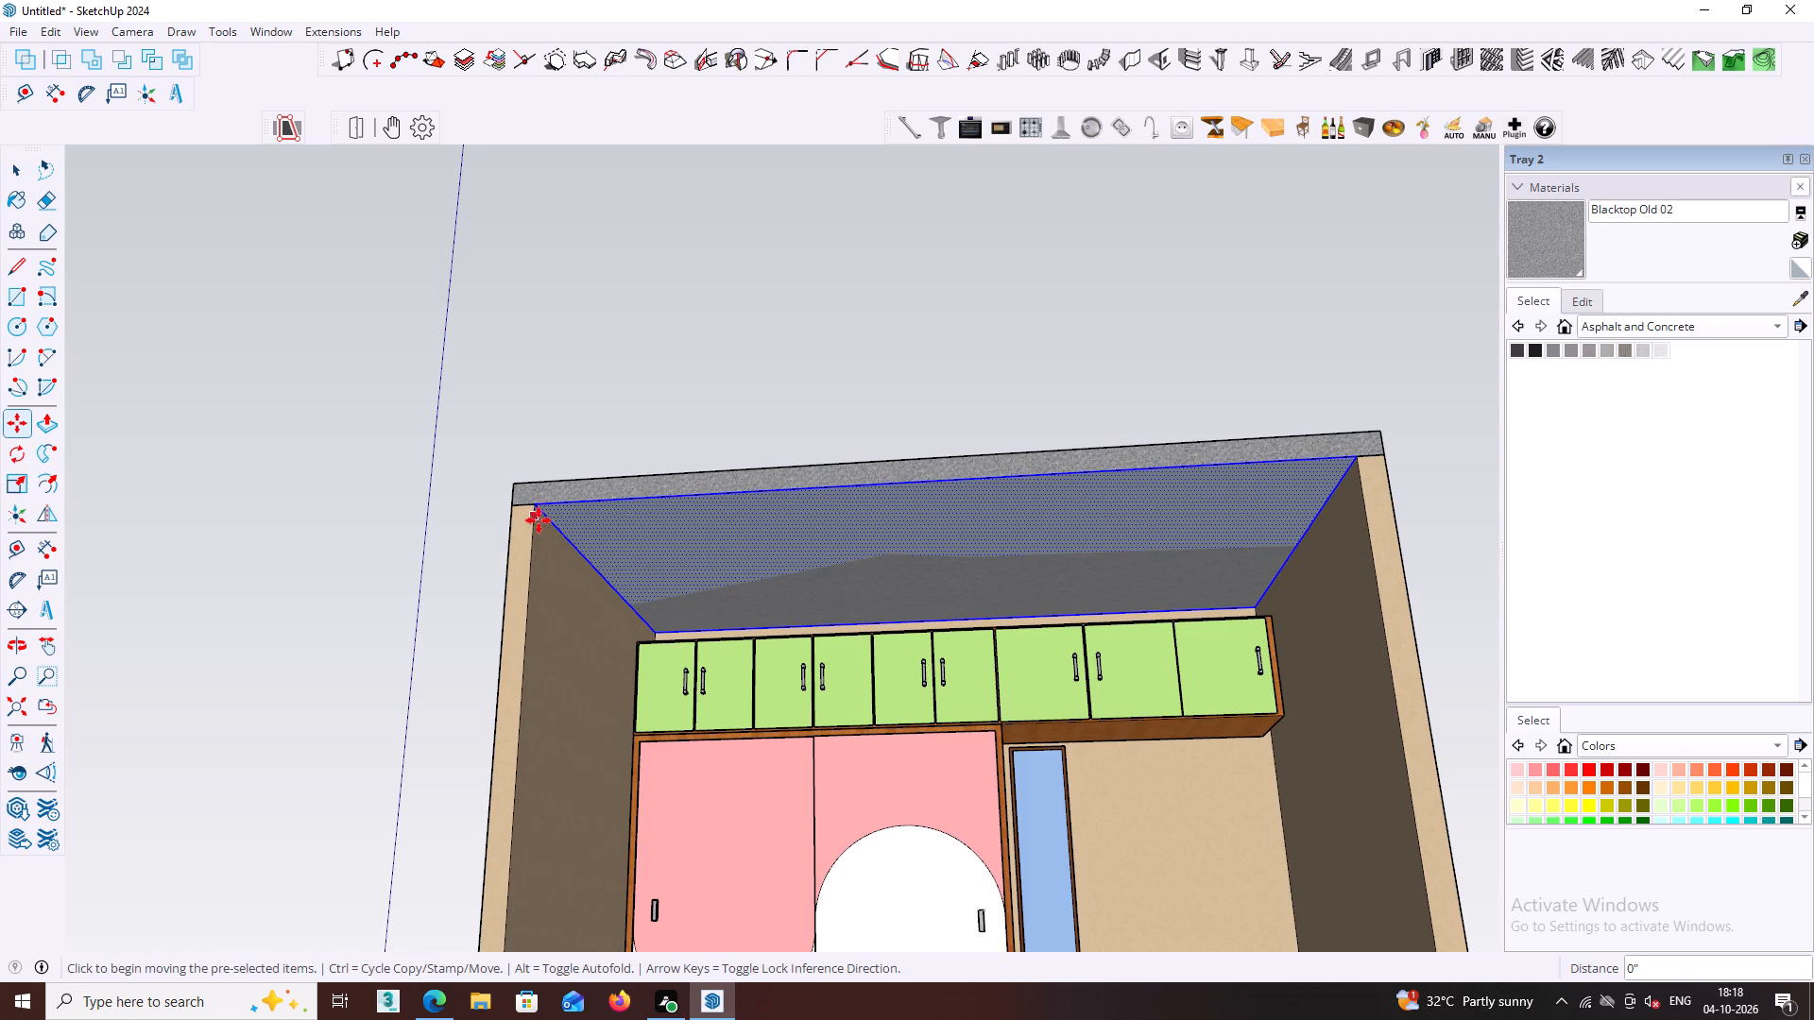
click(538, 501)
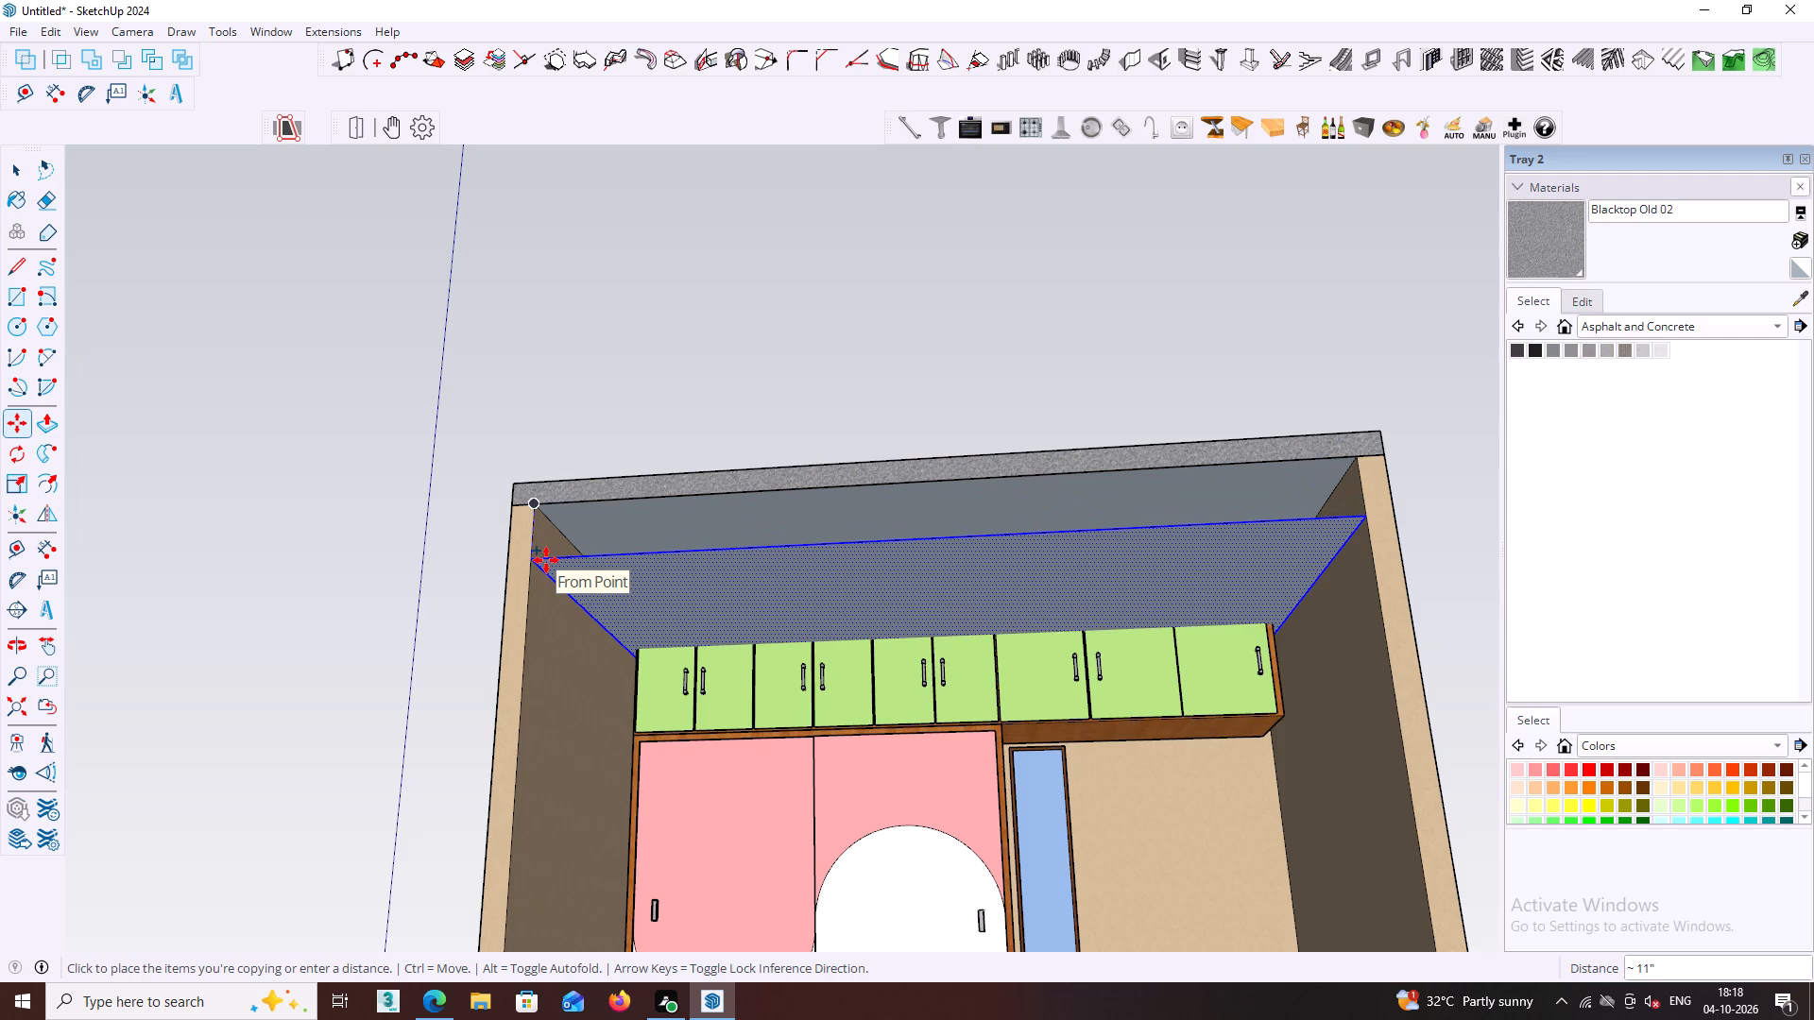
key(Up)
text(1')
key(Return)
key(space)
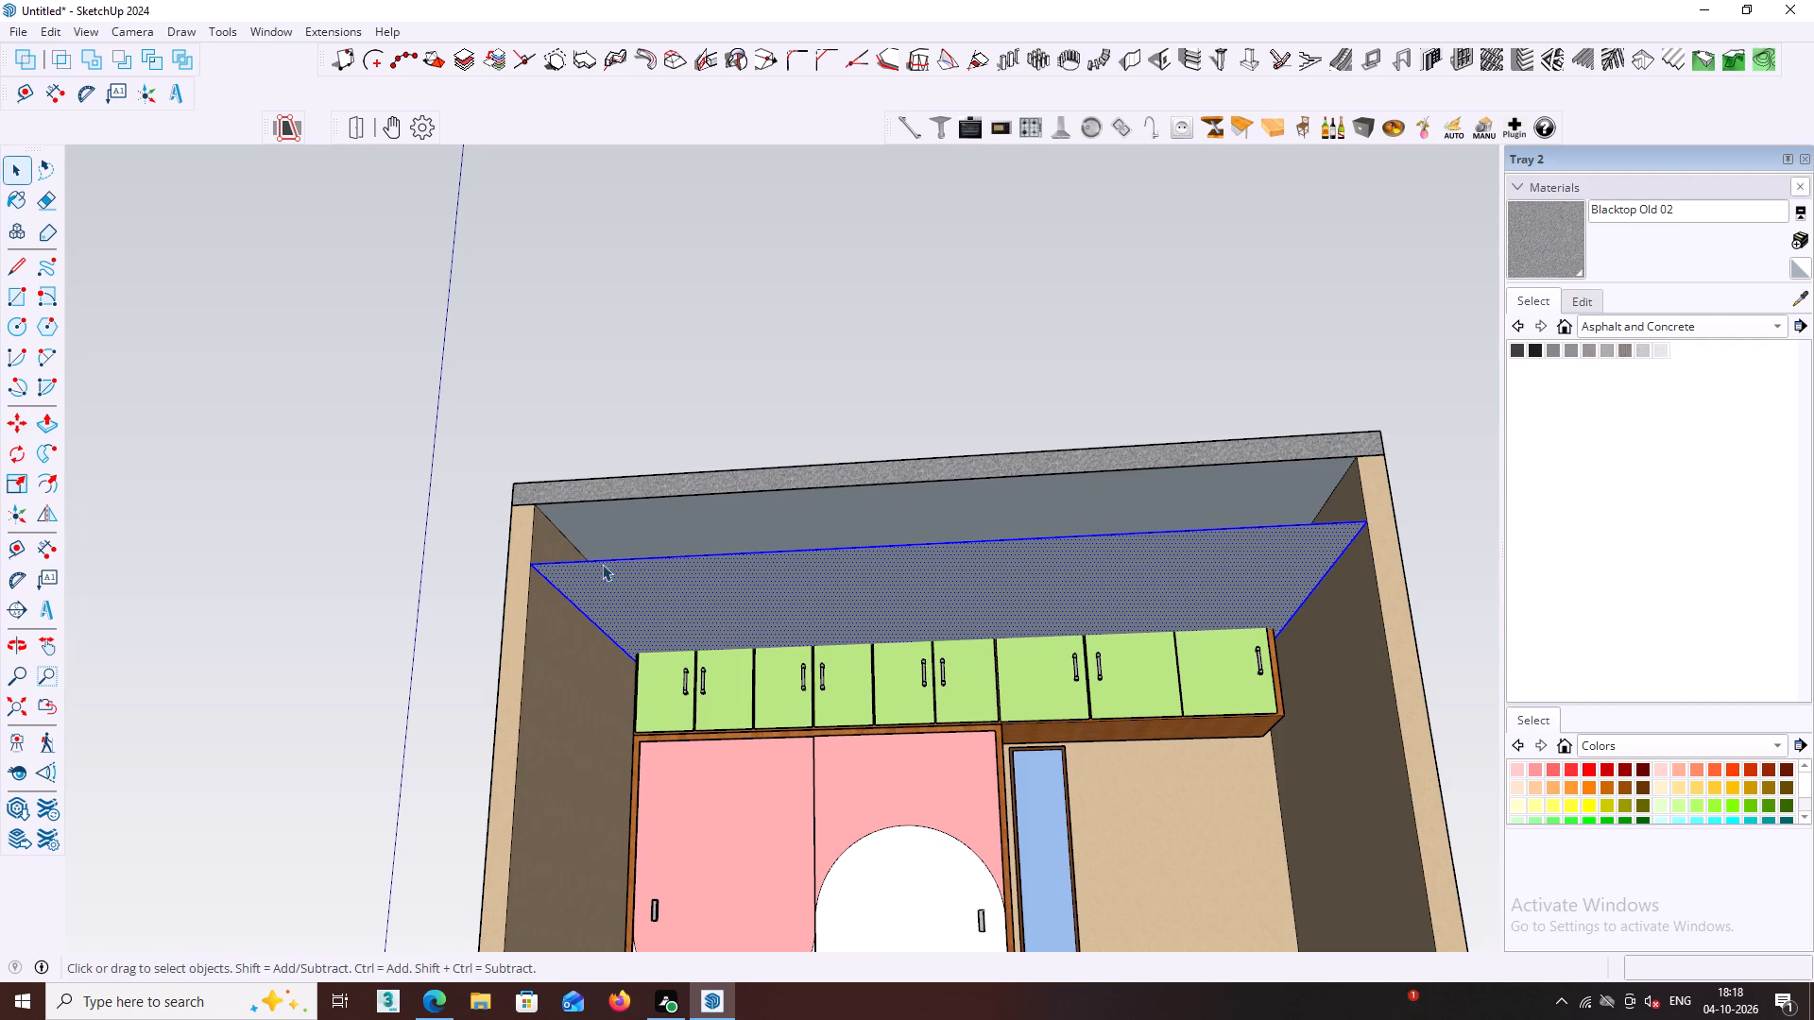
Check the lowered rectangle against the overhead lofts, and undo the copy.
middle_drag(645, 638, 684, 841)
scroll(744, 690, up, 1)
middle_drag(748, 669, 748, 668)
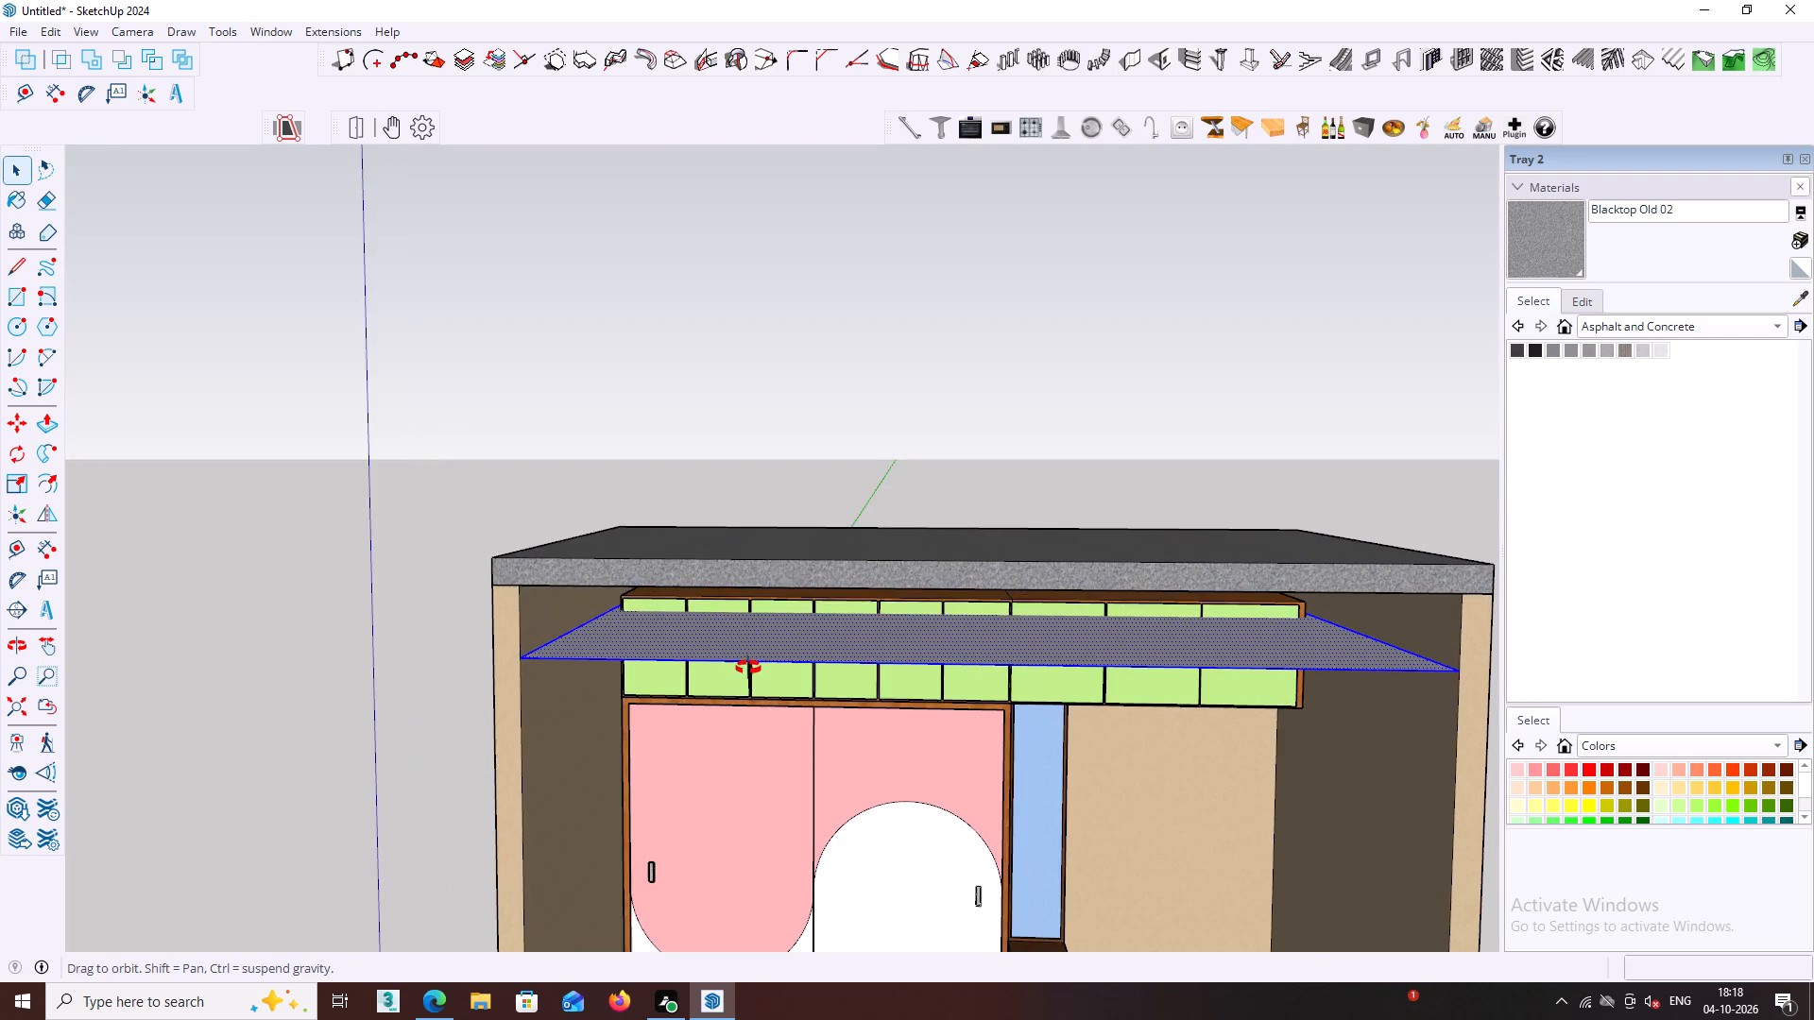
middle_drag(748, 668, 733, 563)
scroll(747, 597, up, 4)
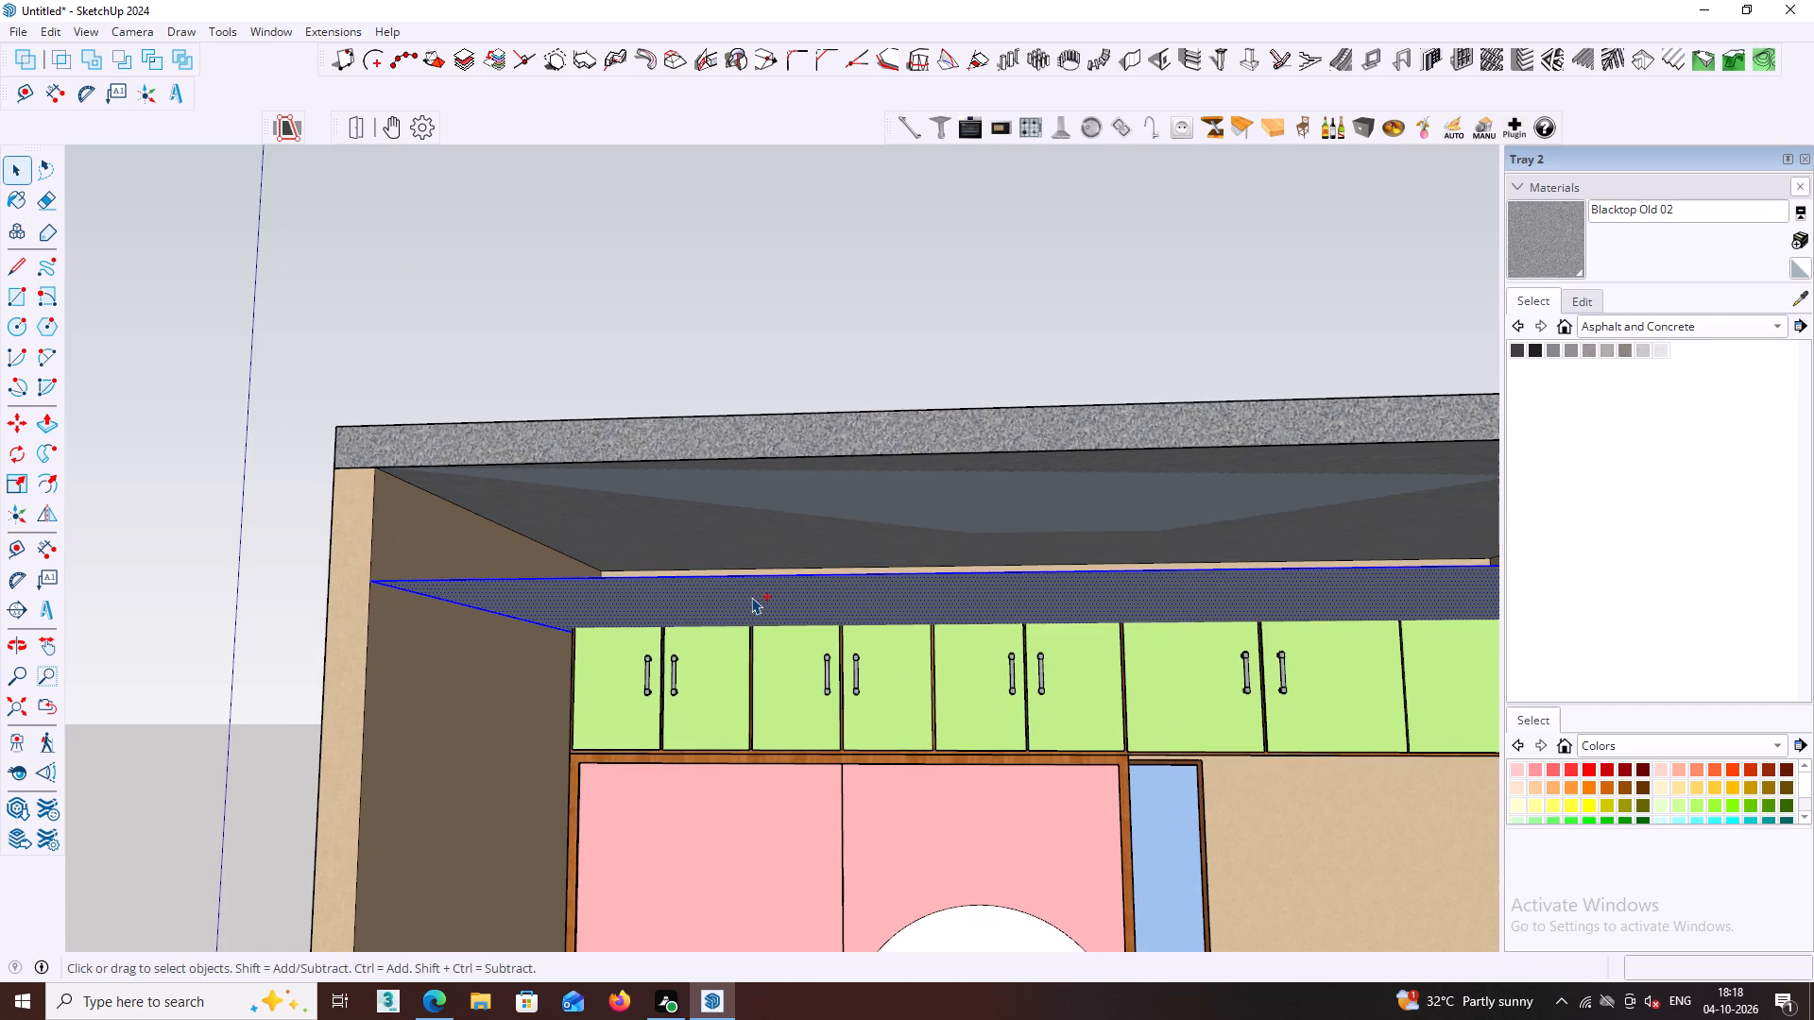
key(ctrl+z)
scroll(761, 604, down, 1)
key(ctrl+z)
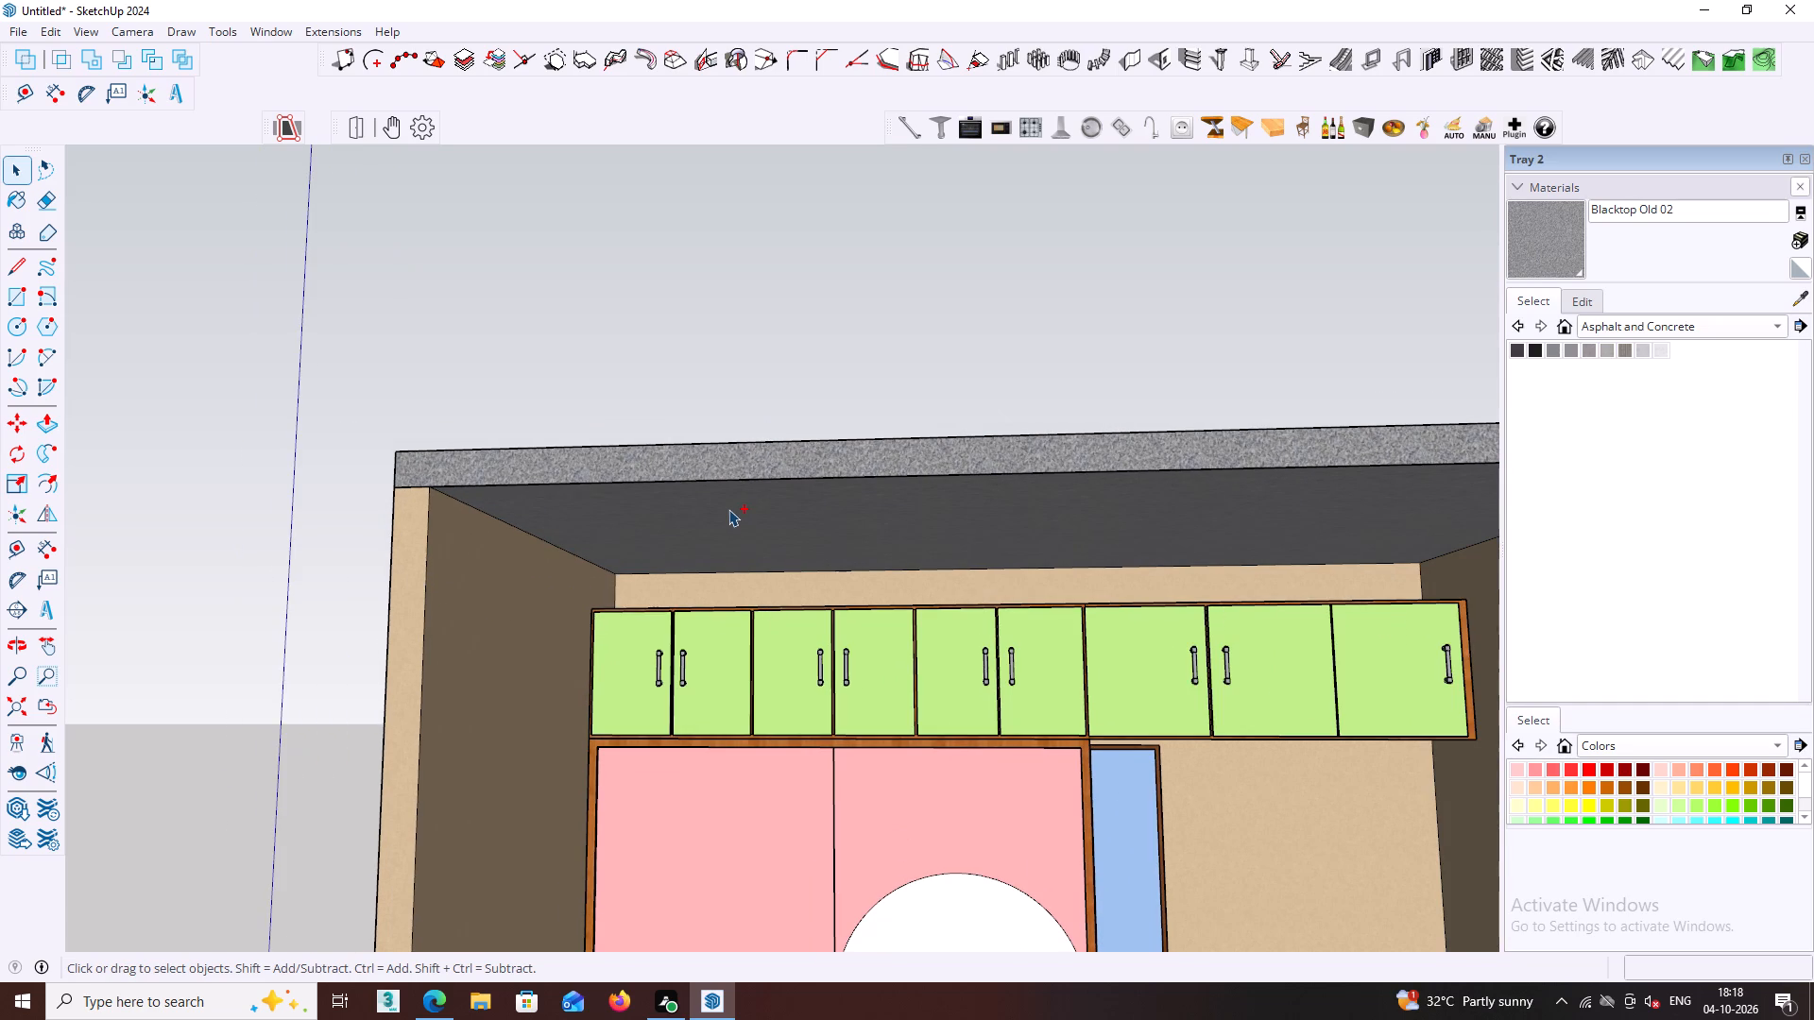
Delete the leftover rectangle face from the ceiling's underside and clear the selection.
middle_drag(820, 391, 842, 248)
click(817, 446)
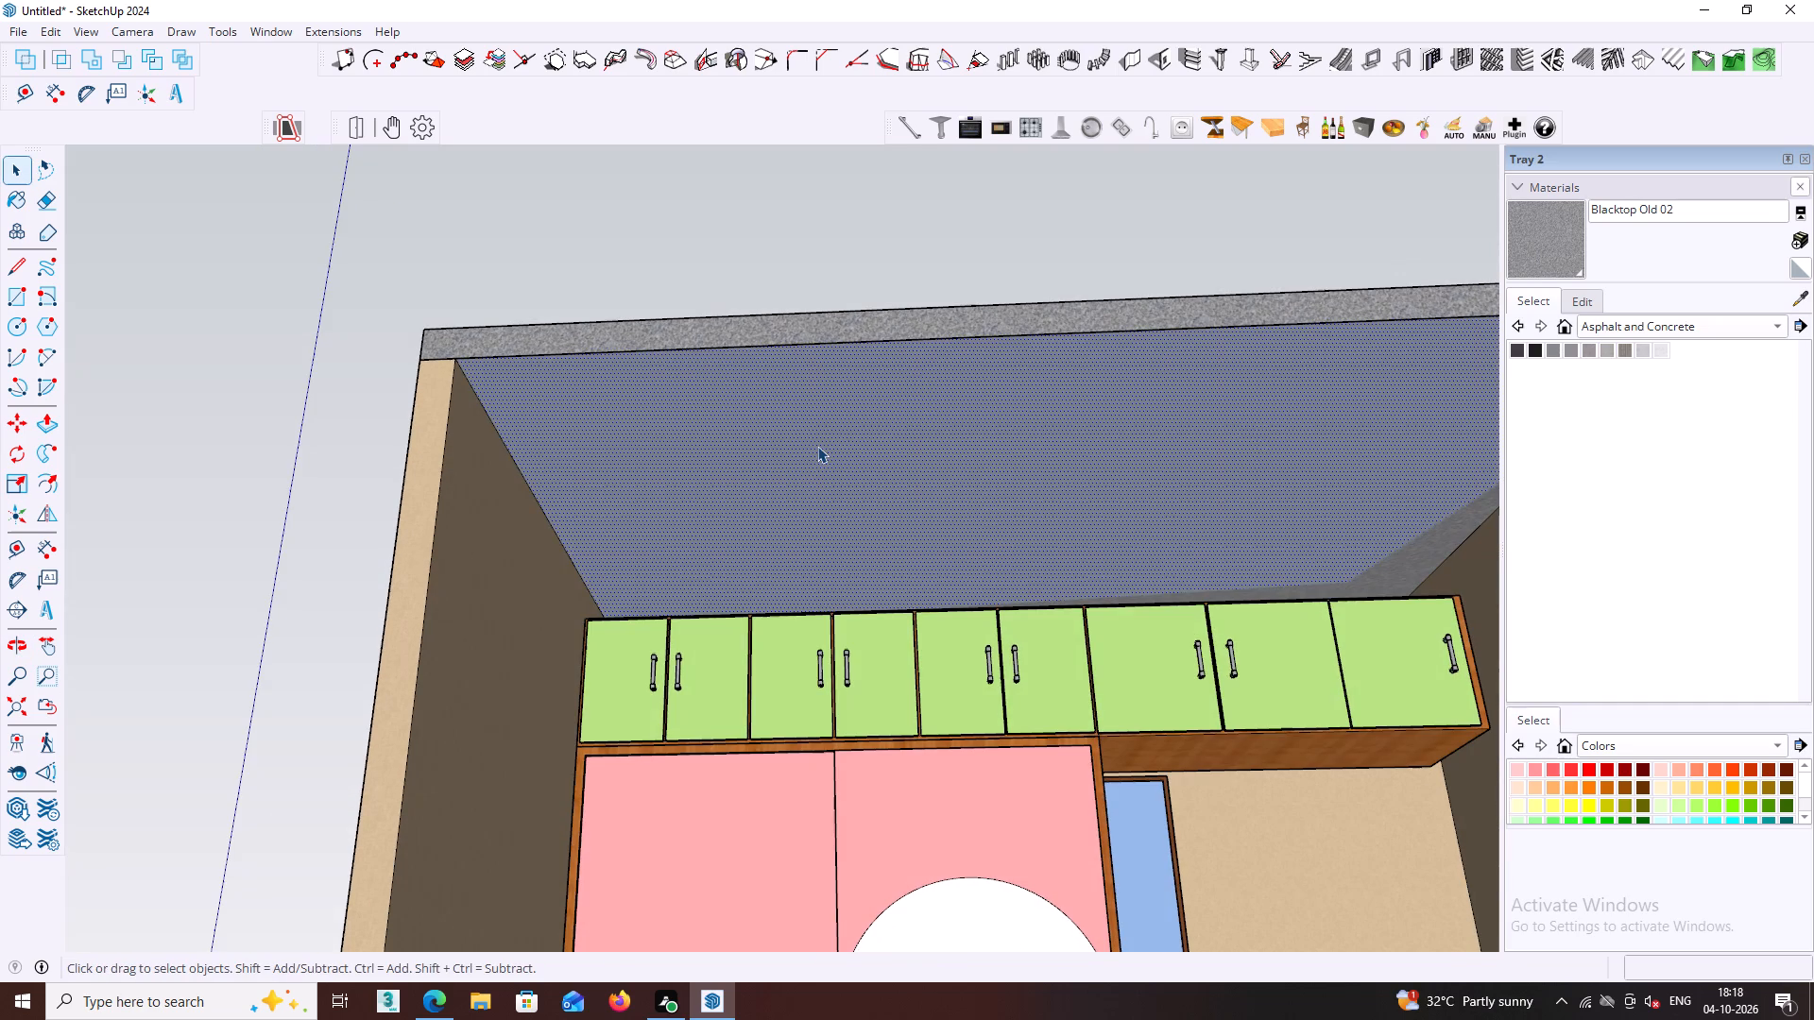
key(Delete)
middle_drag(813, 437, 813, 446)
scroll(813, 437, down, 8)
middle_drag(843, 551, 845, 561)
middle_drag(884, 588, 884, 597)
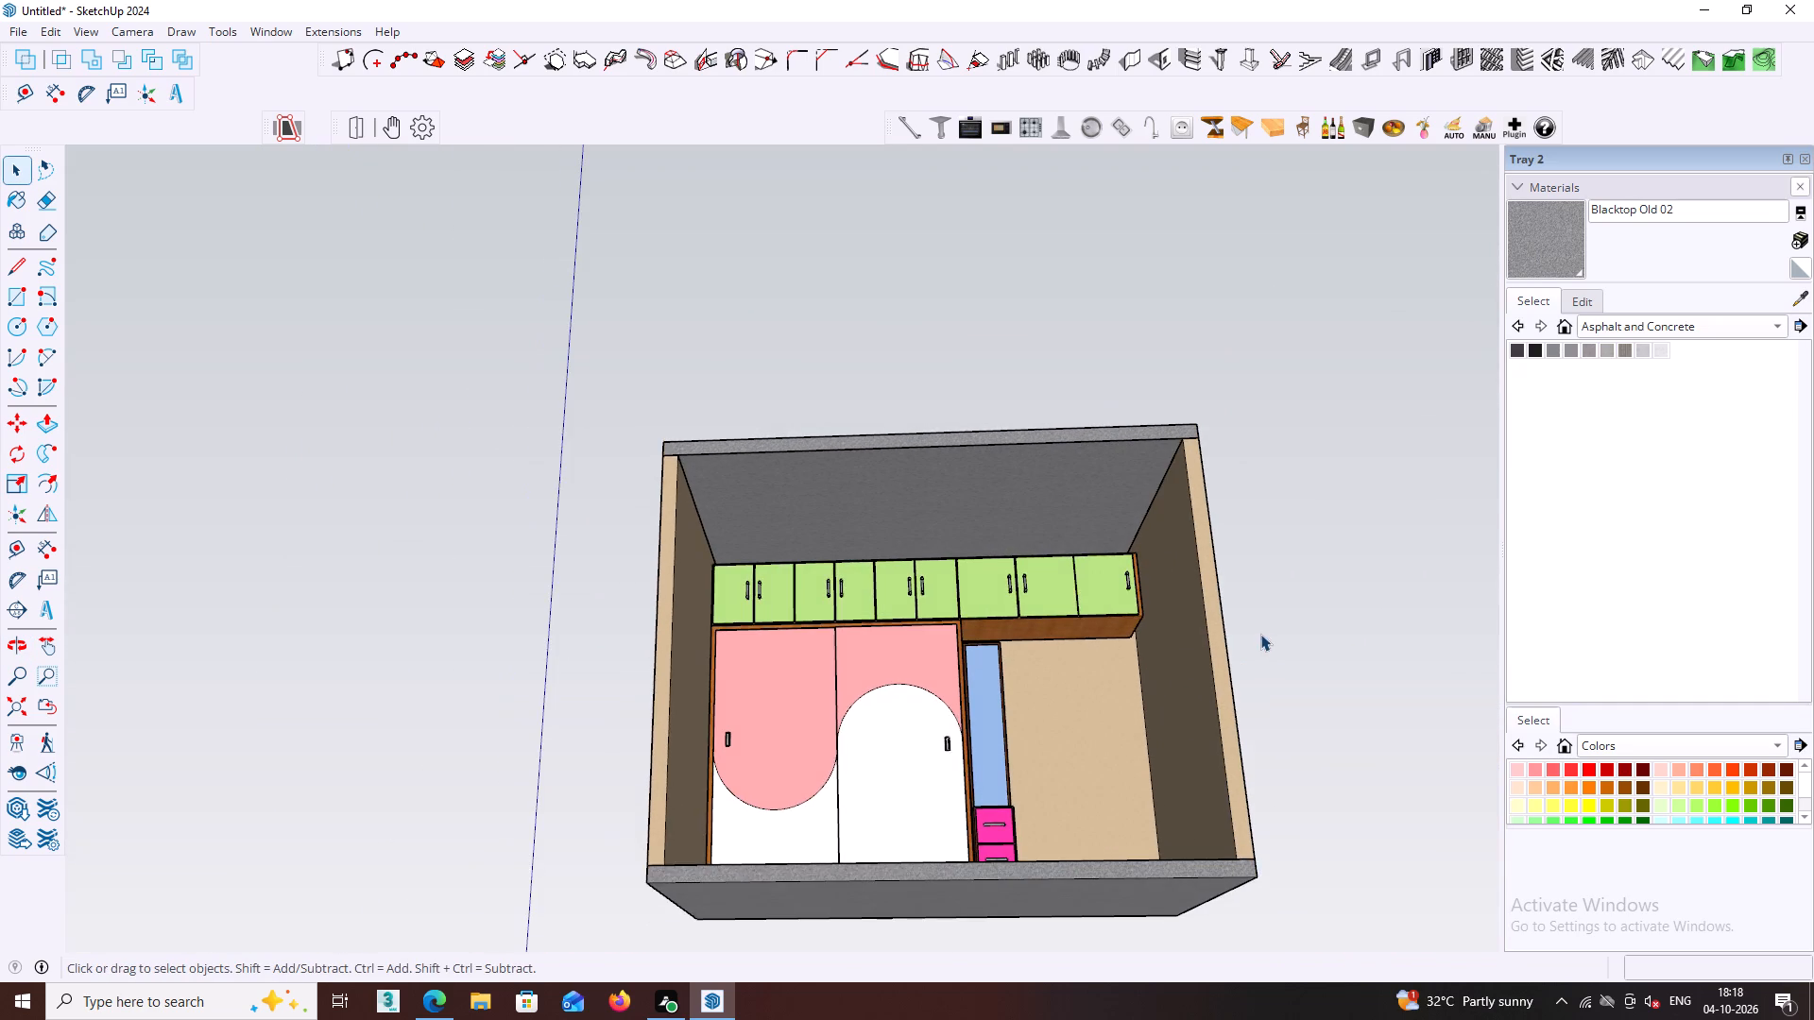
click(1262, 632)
Review the whole room from several angles, checking the wardrobe, lofts, drawer unit, floor and slabs.
middle_drag(1261, 632, 1429, 795)
middle_drag(1189, 739, 800, 732)
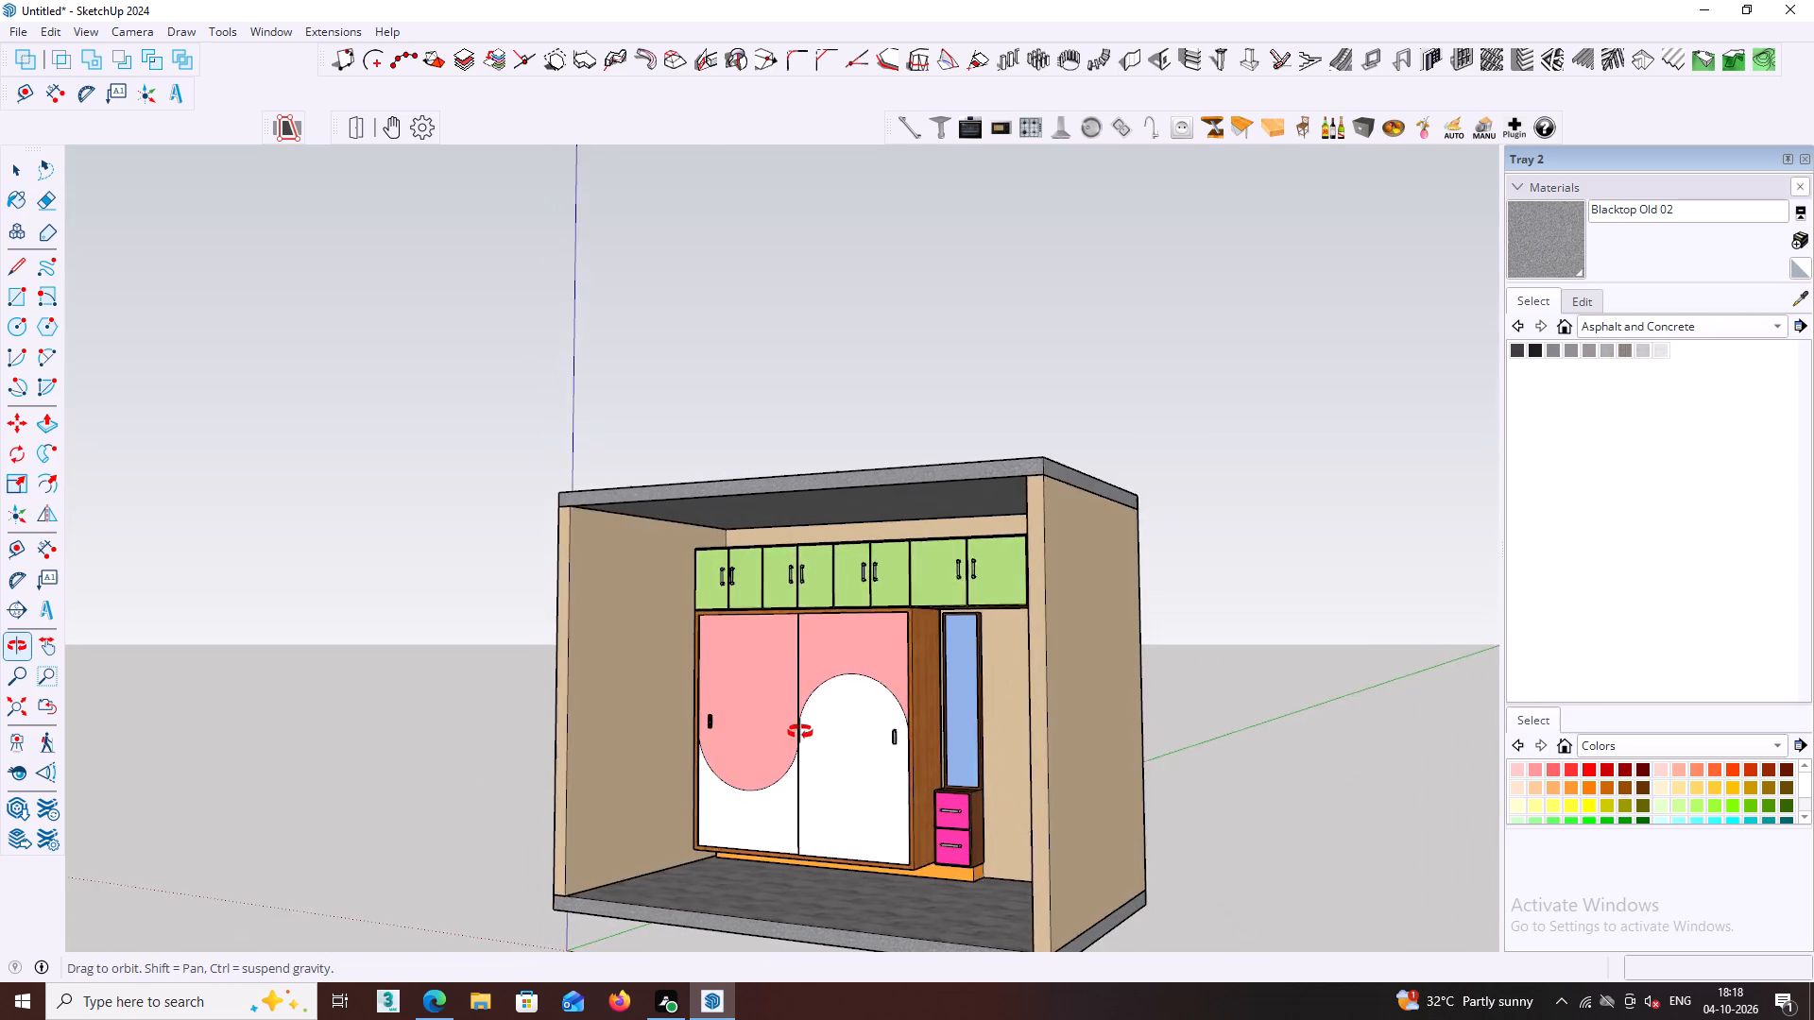
middle_drag(800, 732, 821, 814)
scroll(766, 815, up, 2)
shift+middle_drag(759, 840, 826, 739)
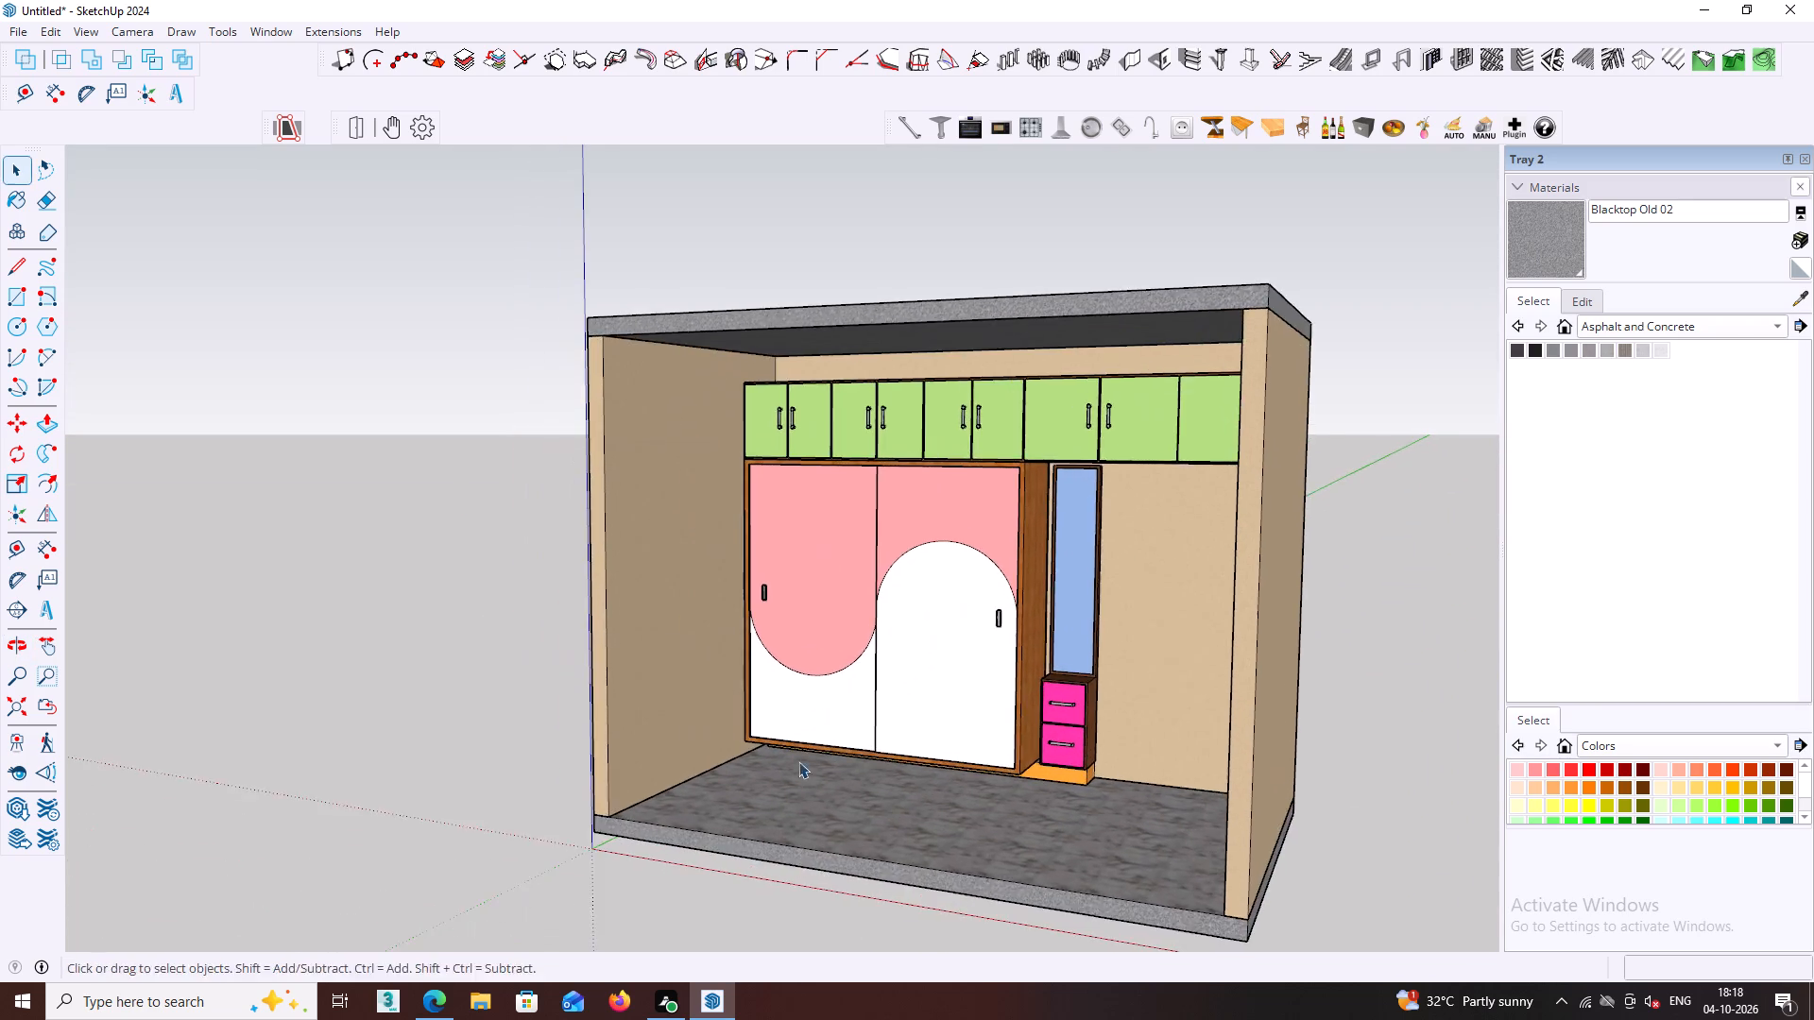
middle_drag(797, 761, 693, 831)
scroll(739, 758, up, 1)
middle_drag(744, 768, 920, 833)
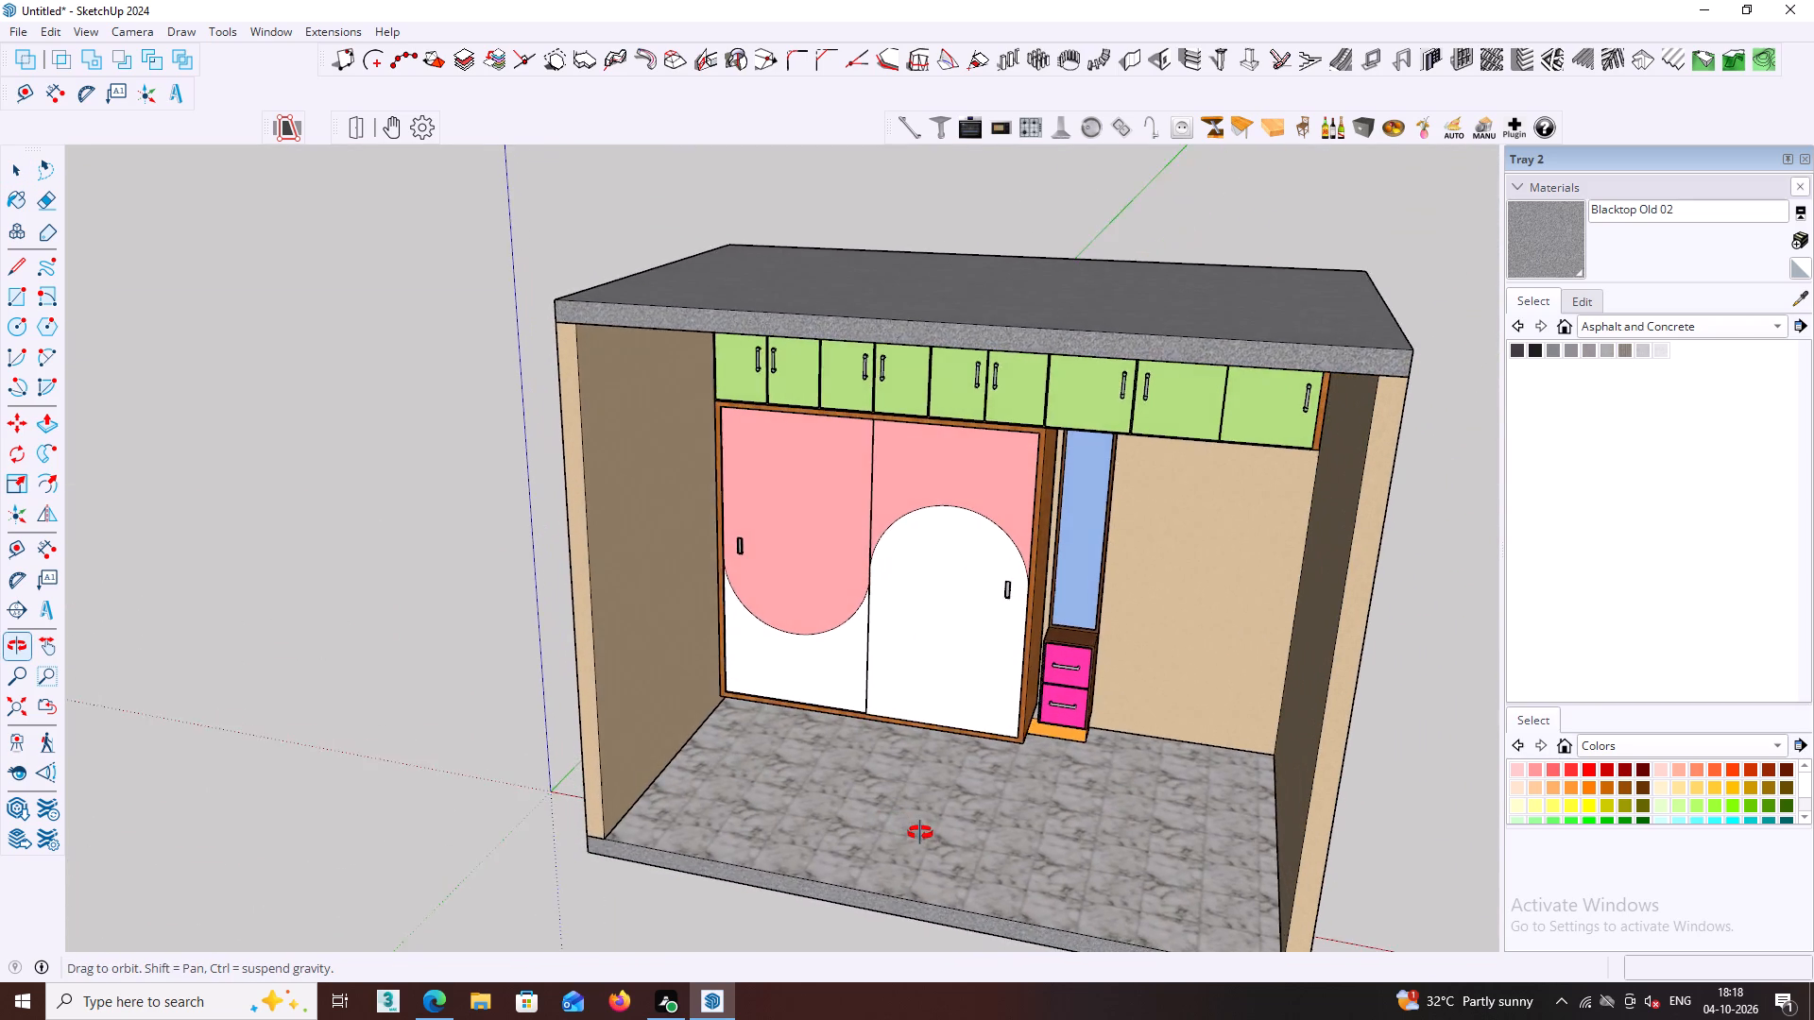
middle_drag(920, 833, 958, 813)
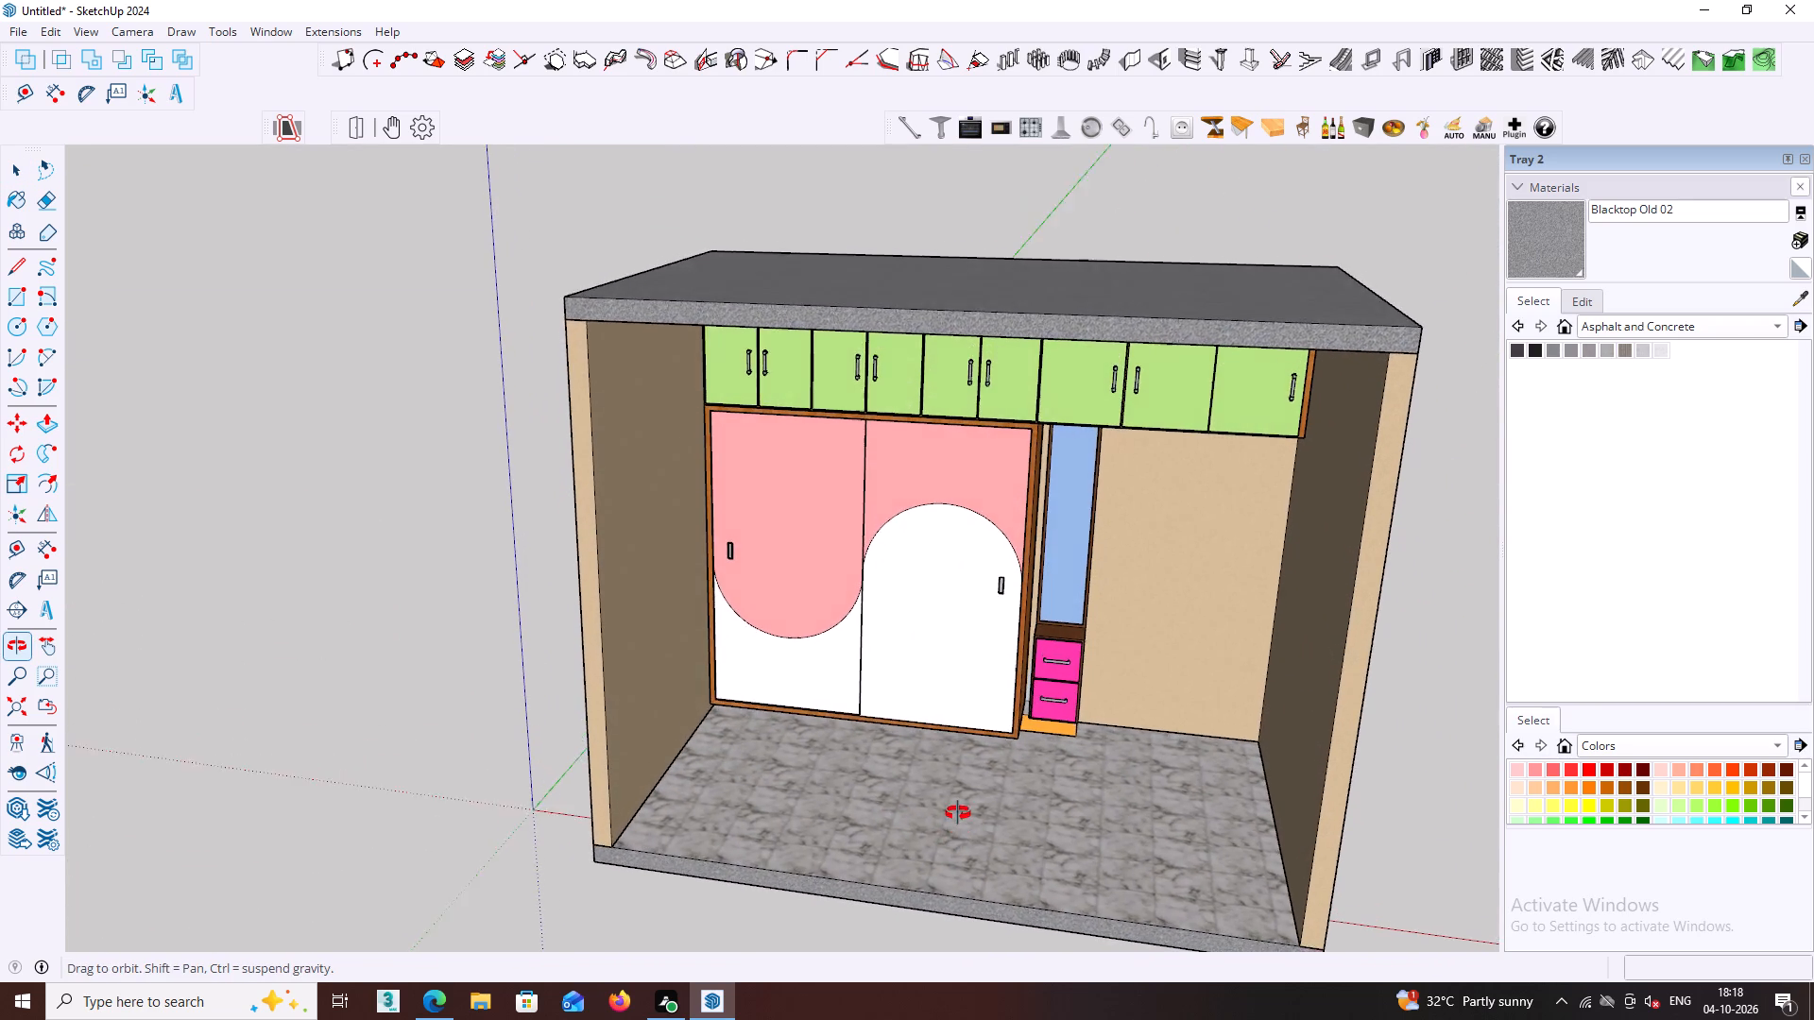
middle_drag(958, 813, 696, 758)
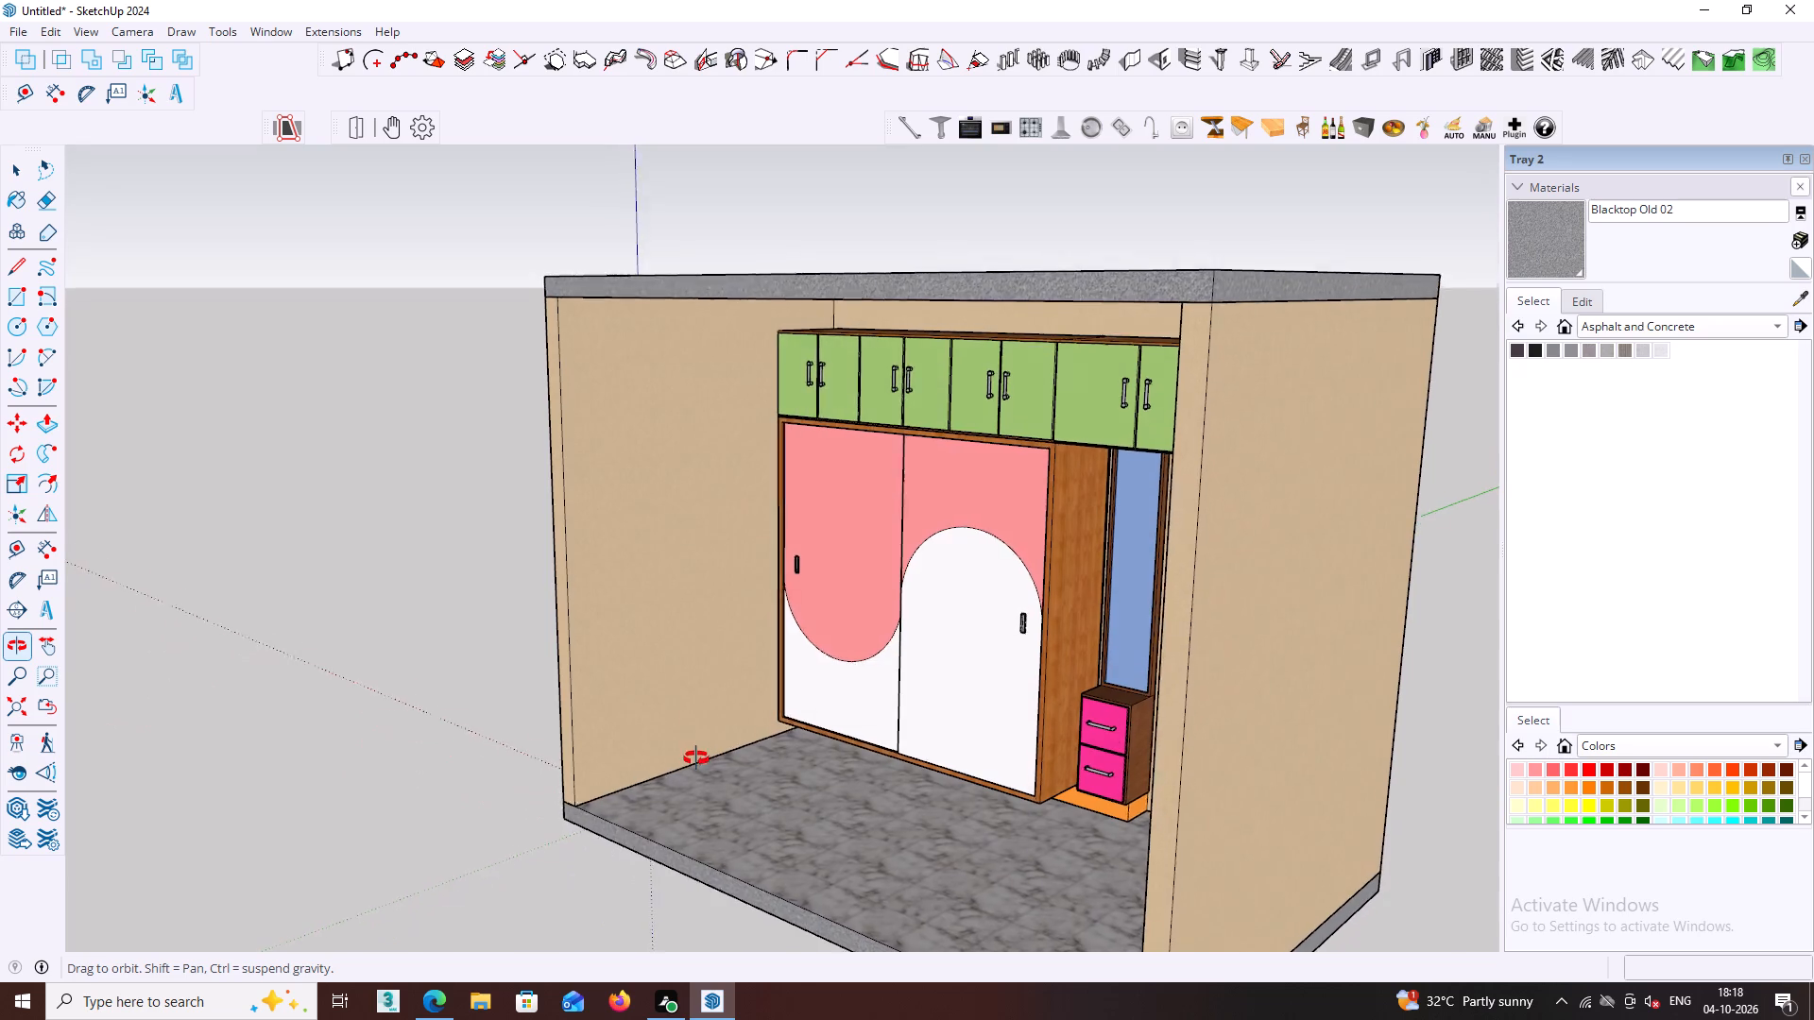
middle_drag(696, 758, 1086, 874)
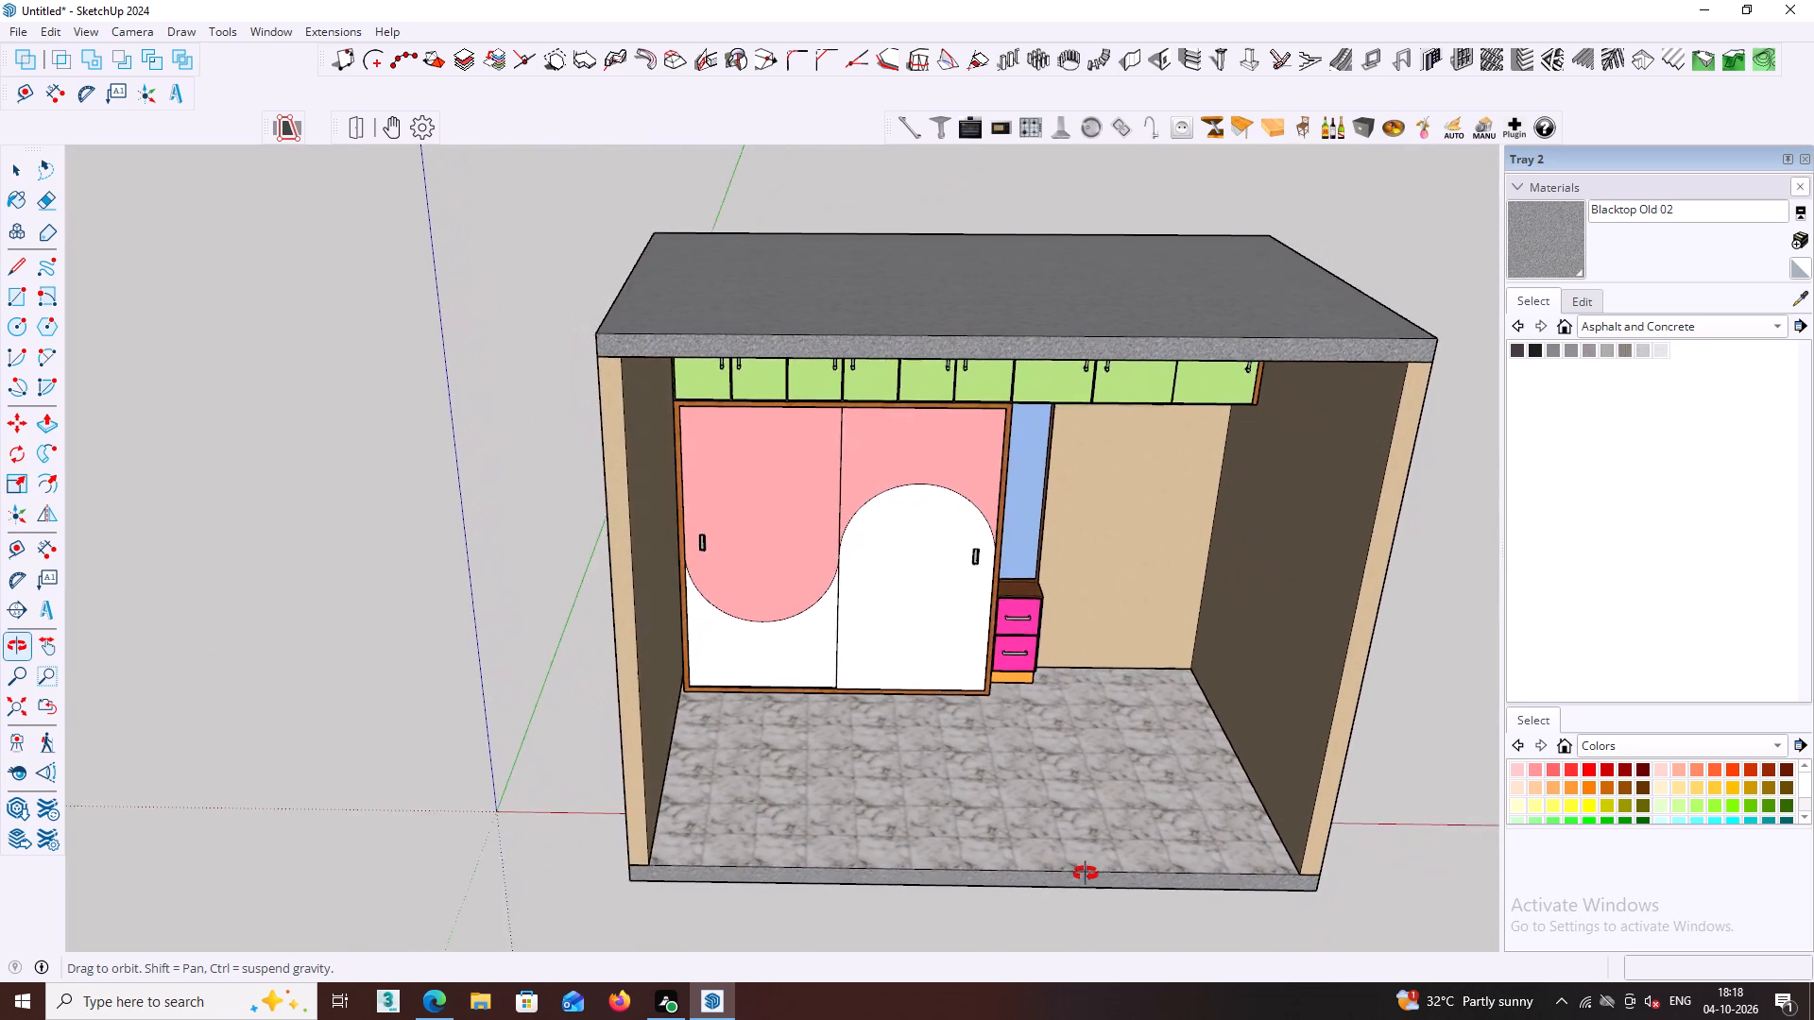
middle_drag(1086, 874, 1186, 864)
scroll(792, 618, up, 3)
Open the wardrobe's group for editing and select its left sliding door together with the handle.
middle_drag(754, 600, 719, 687)
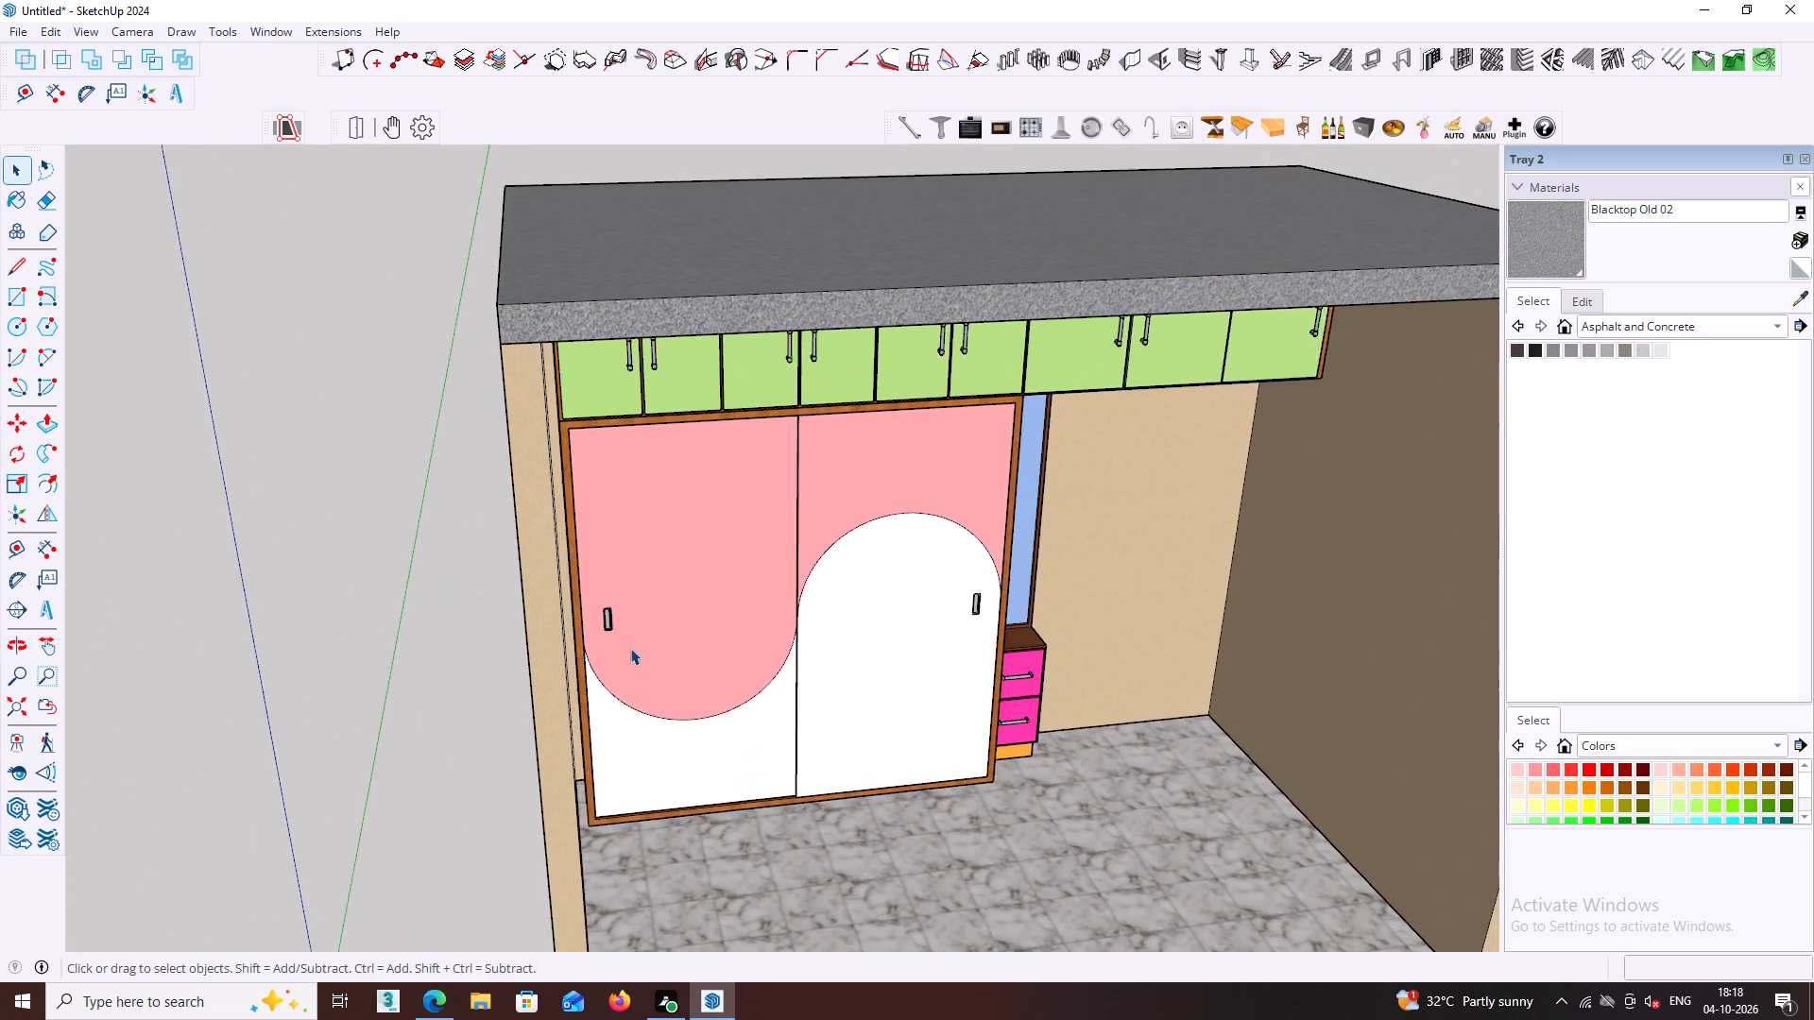
scroll(630, 643, up, 2)
middle_drag(628, 631, 601, 572)
scroll(603, 622, up, 2)
click(599, 603)
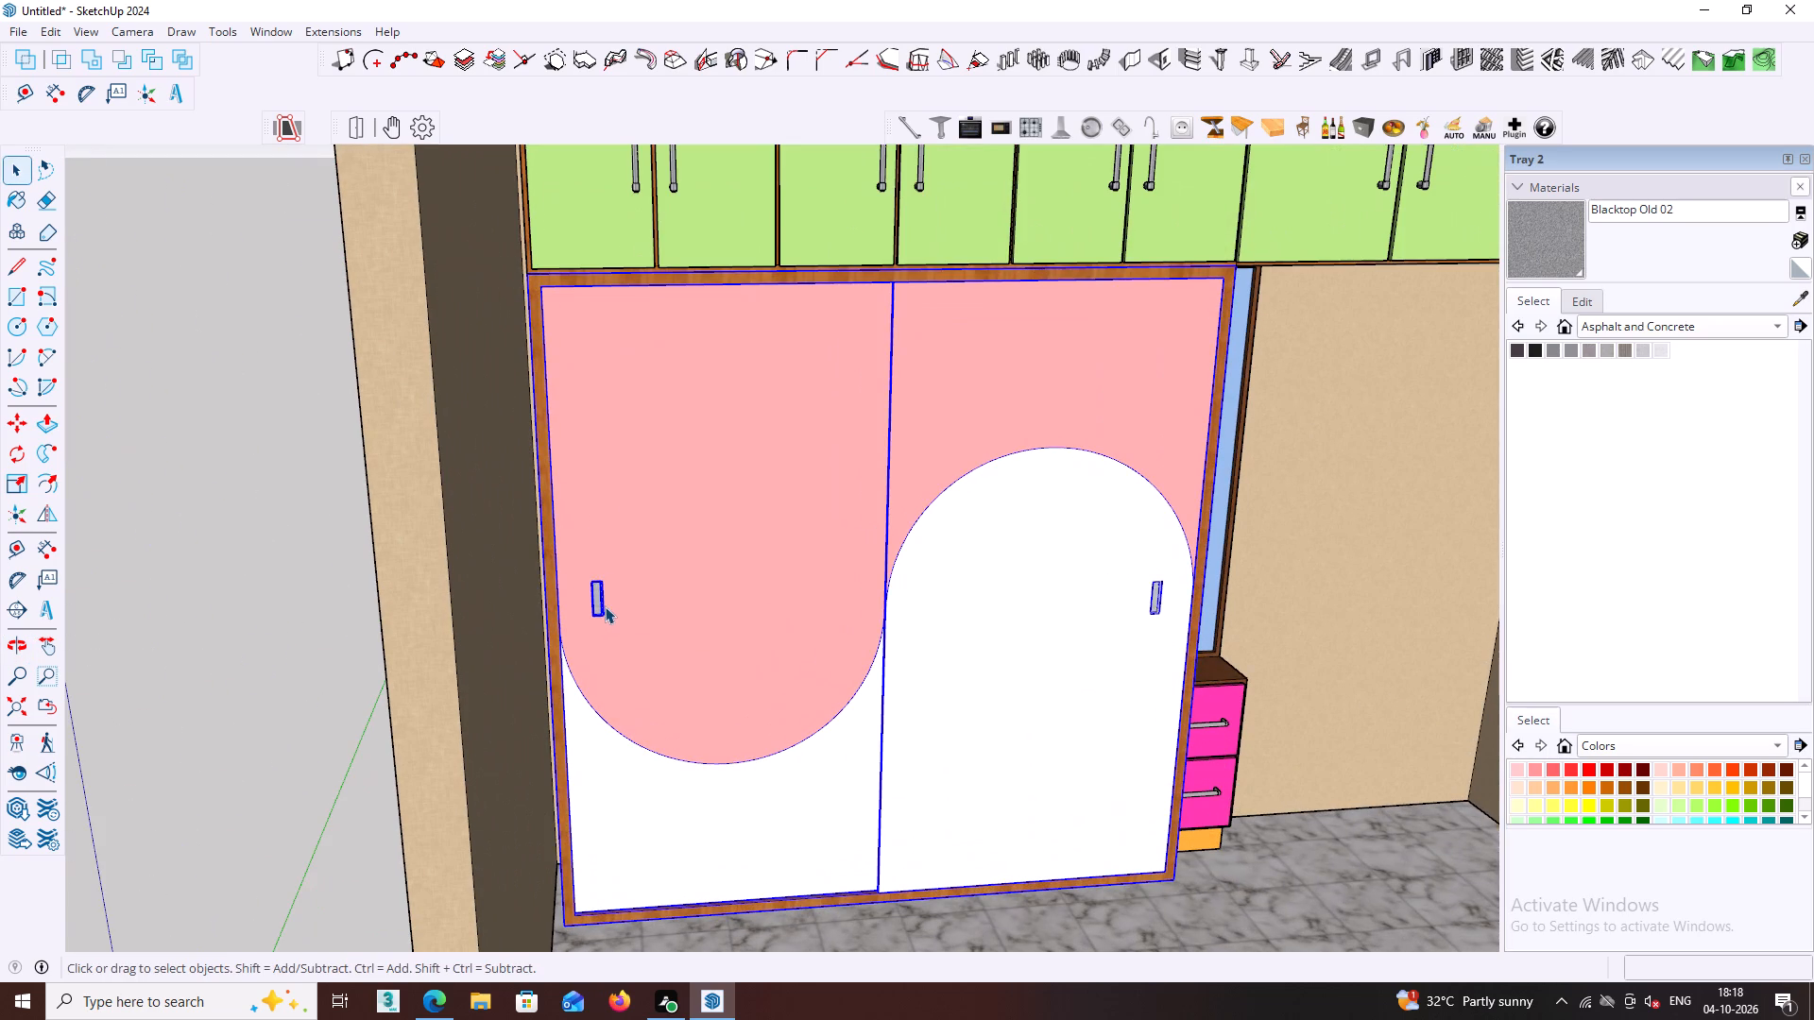
click(624, 616)
click(654, 645)
click(700, 718)
click(341, 692)
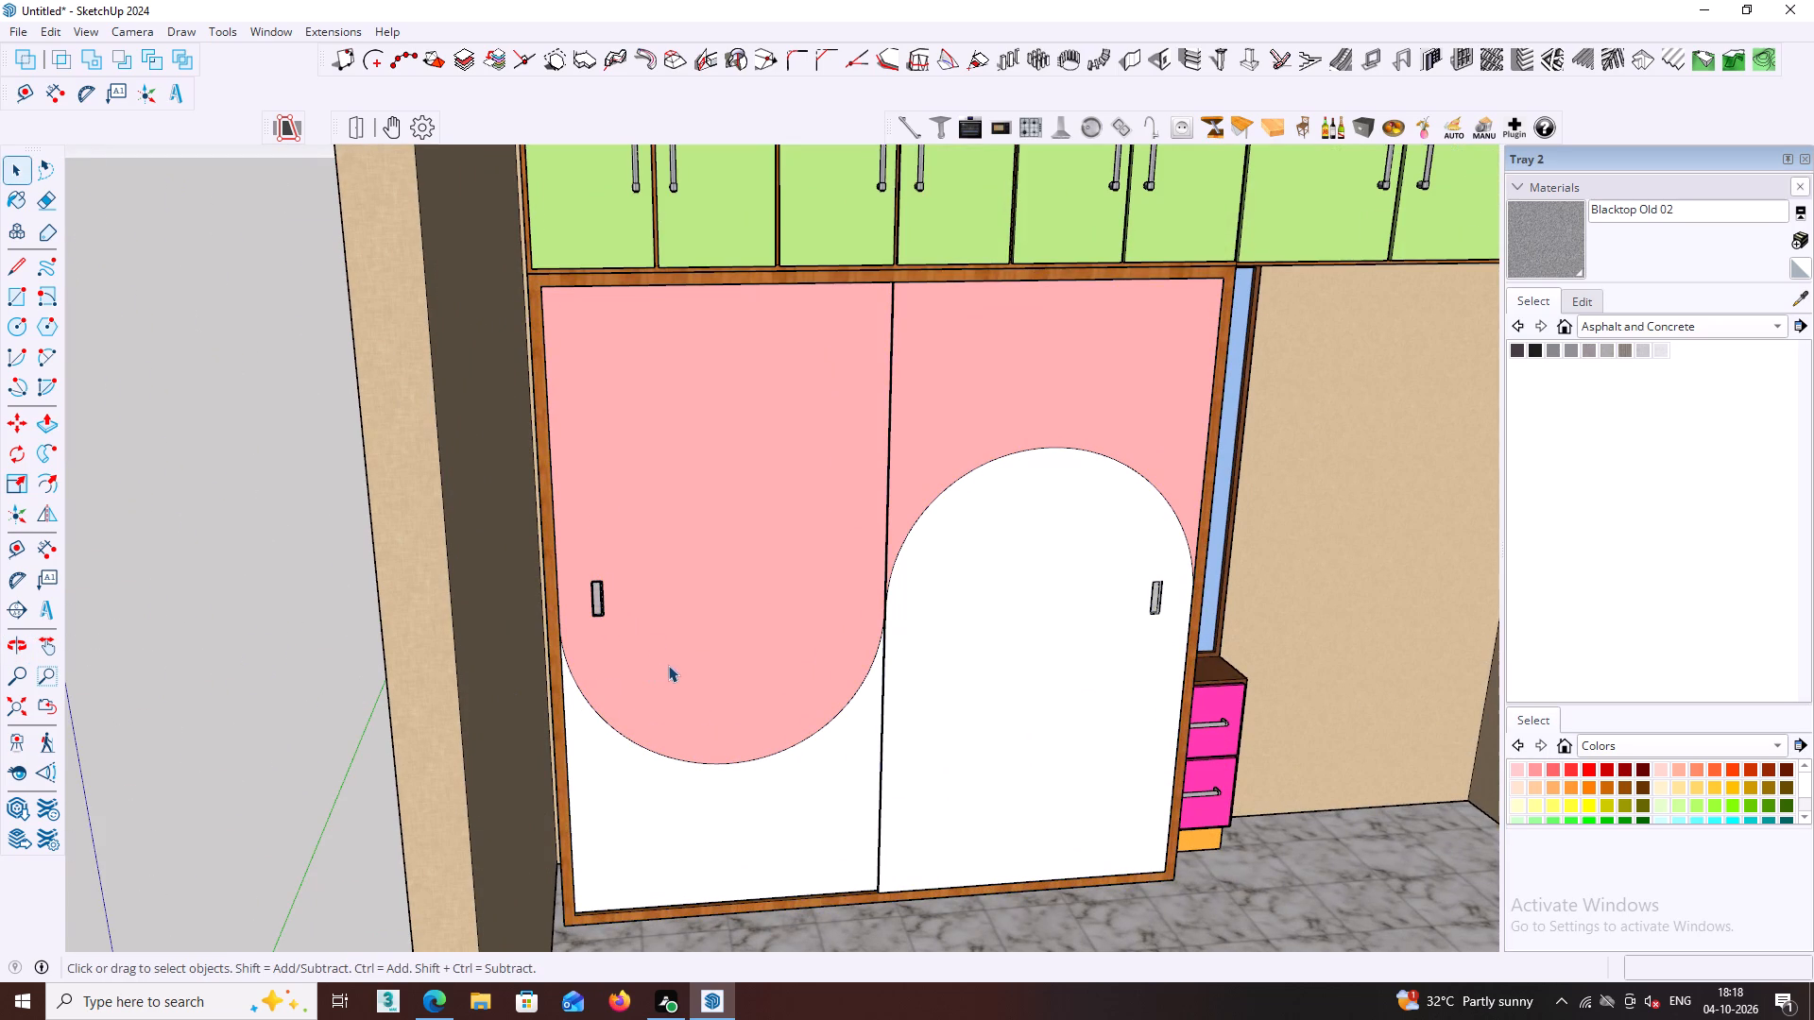
click(669, 665)
double_click(670, 658)
double_click(681, 664)
click(676, 634)
click(669, 624)
click(696, 587)
click(699, 579)
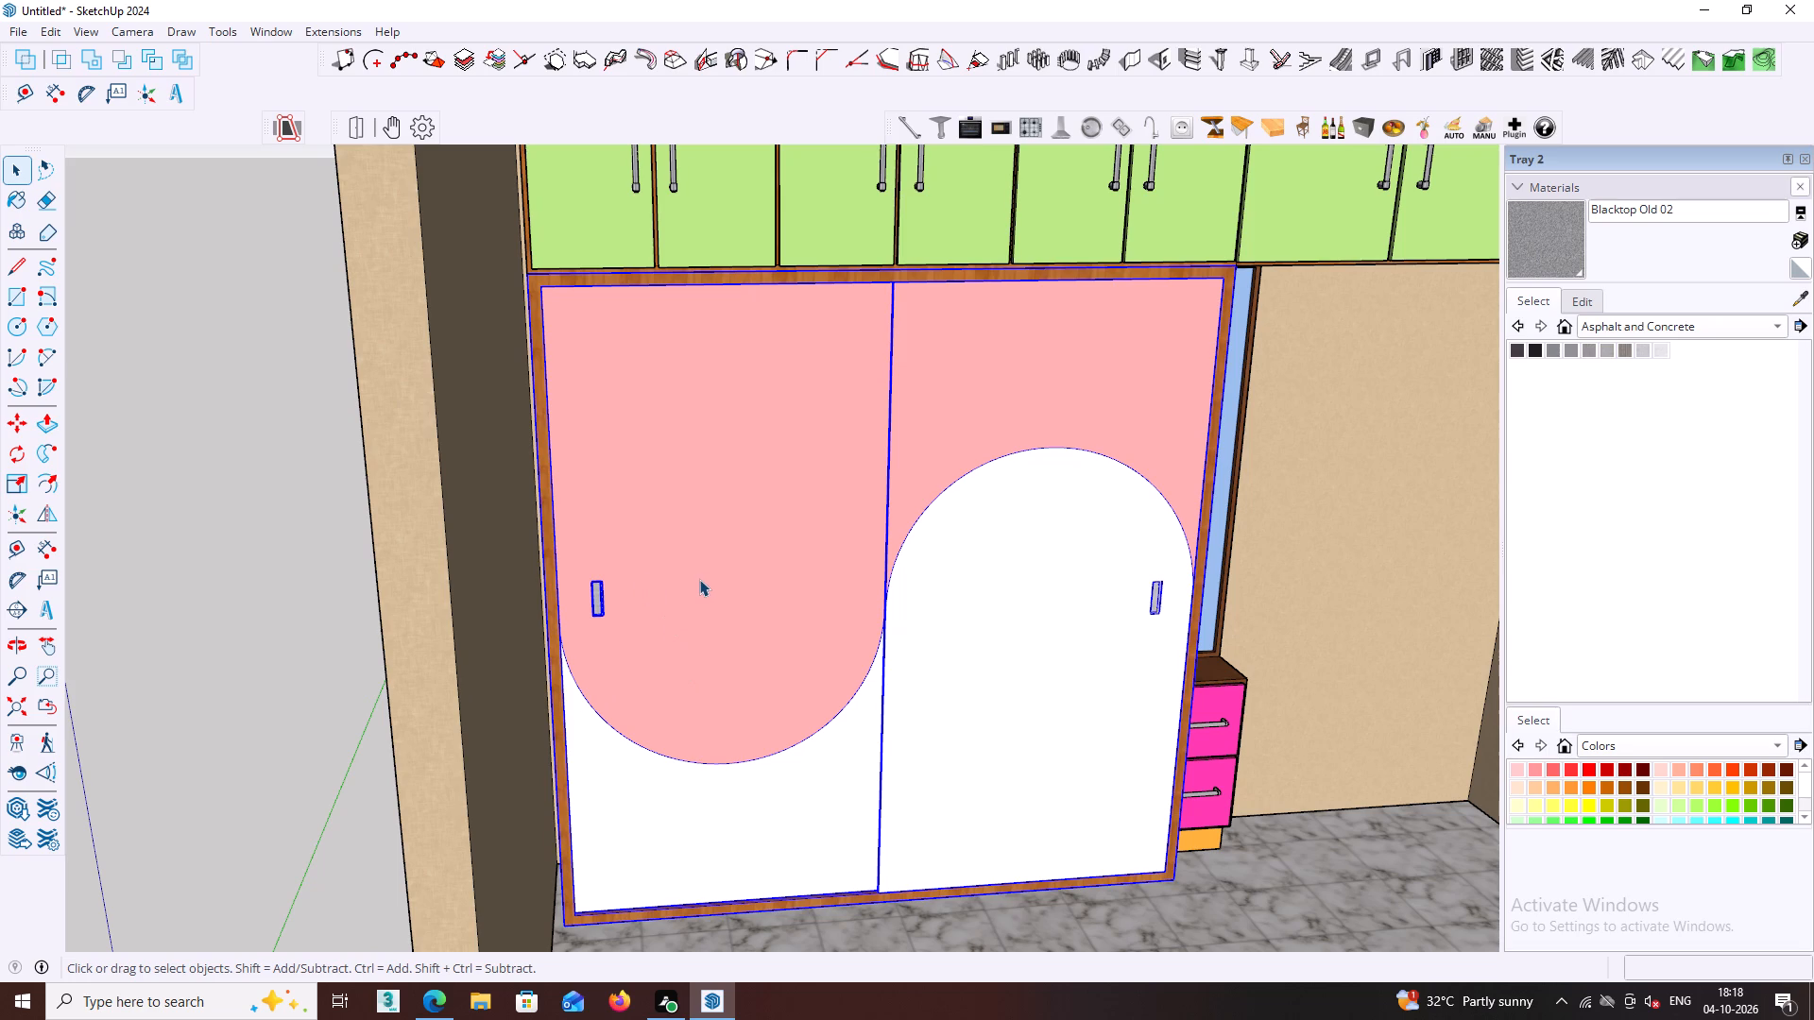
click(699, 579)
click(699, 579)
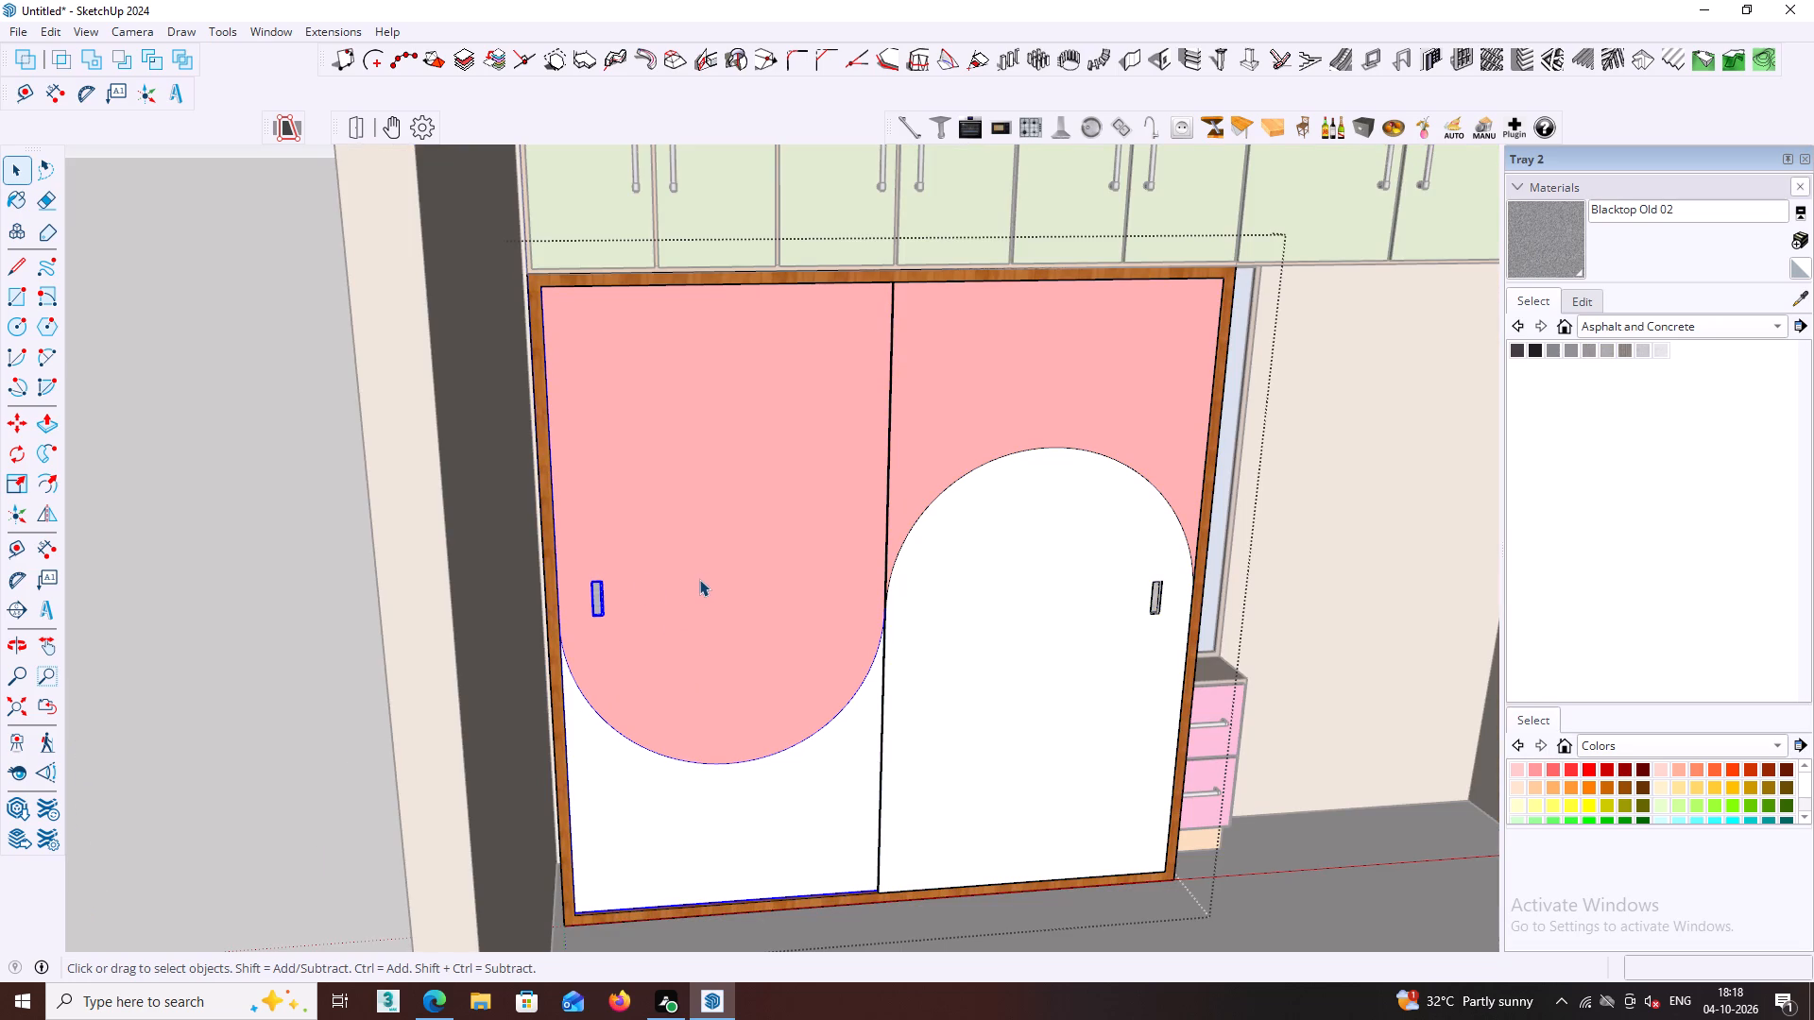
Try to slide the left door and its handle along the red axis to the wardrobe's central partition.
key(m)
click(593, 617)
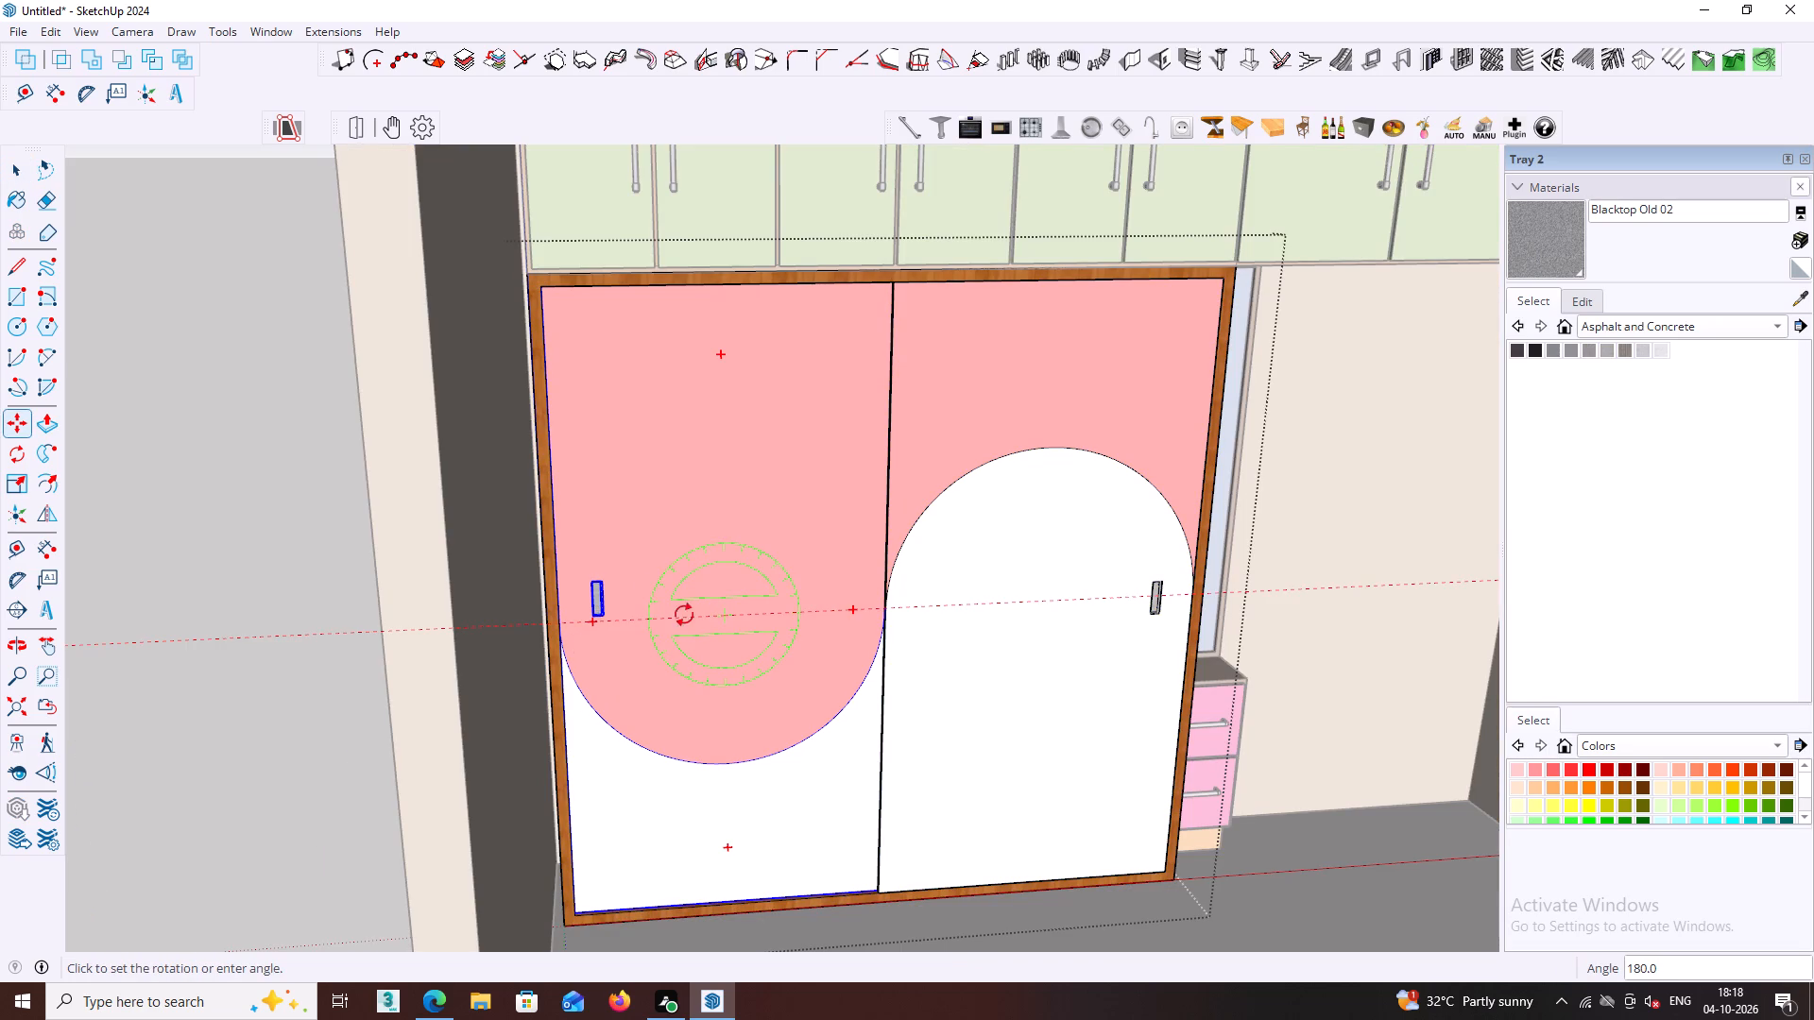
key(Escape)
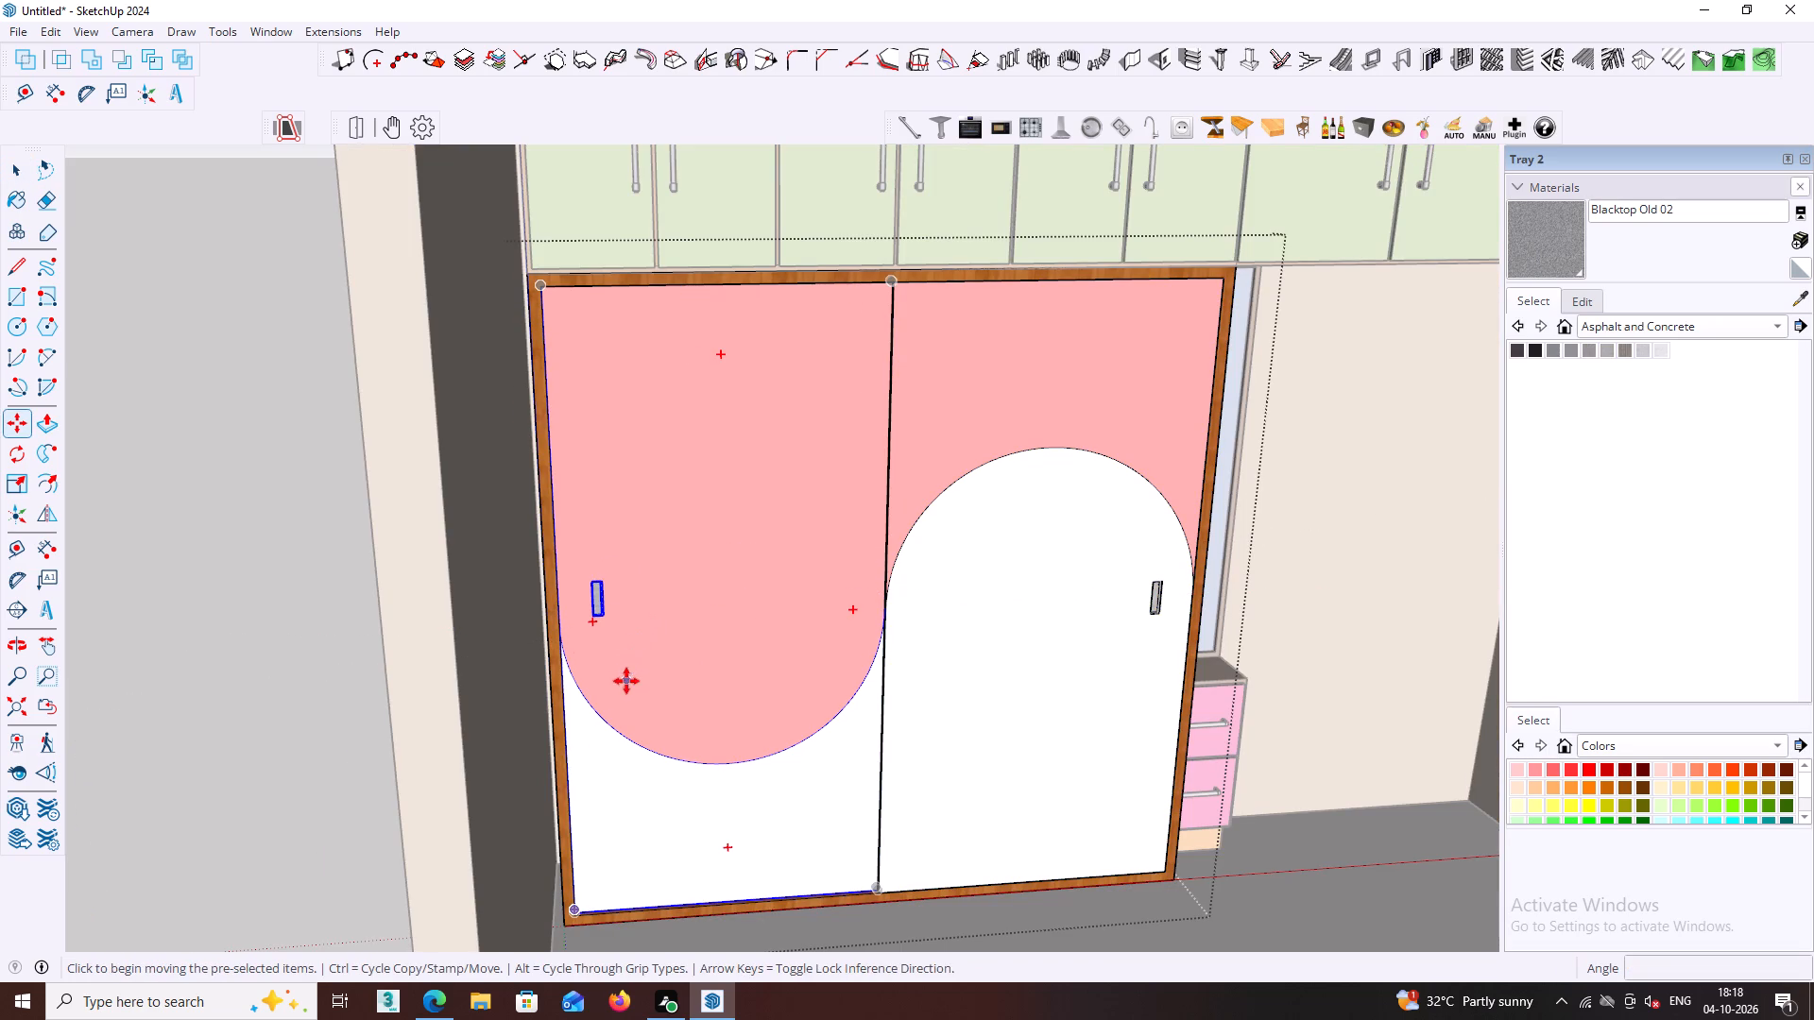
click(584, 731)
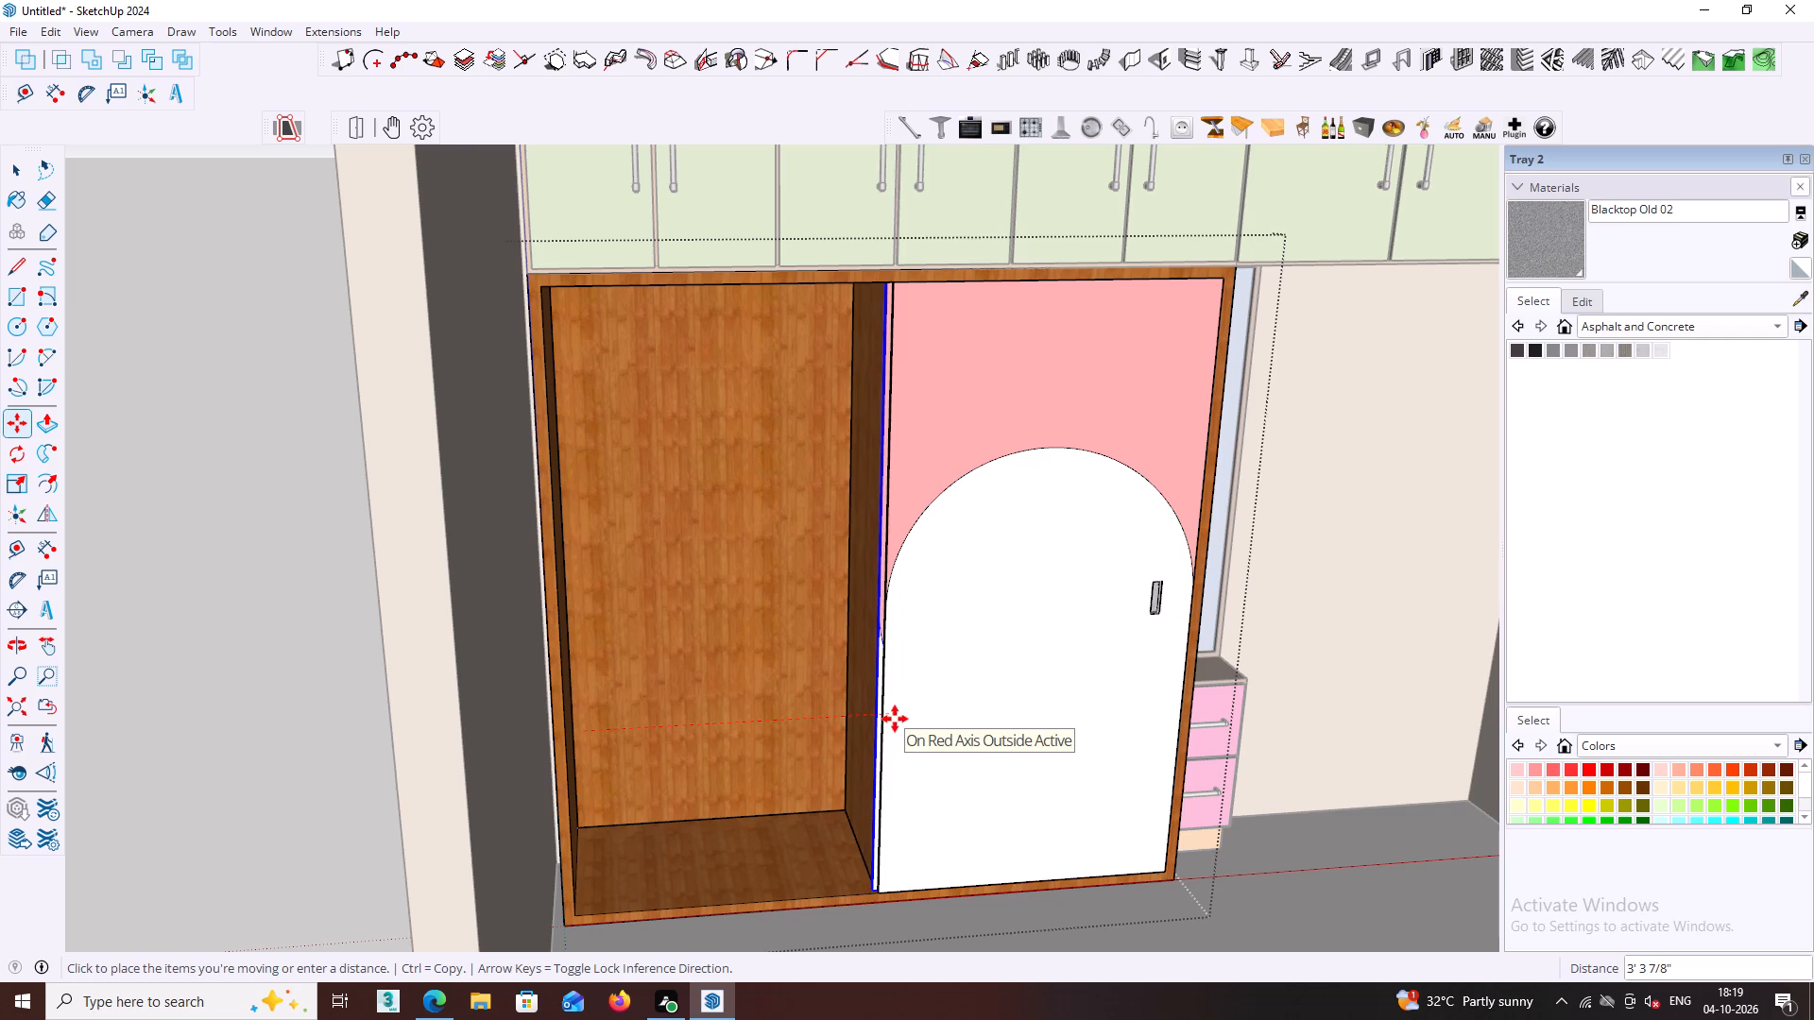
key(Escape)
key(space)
Open the left door's group, hide its pink and white panel geometry, and return to the wardrobe group.
click(830, 733)
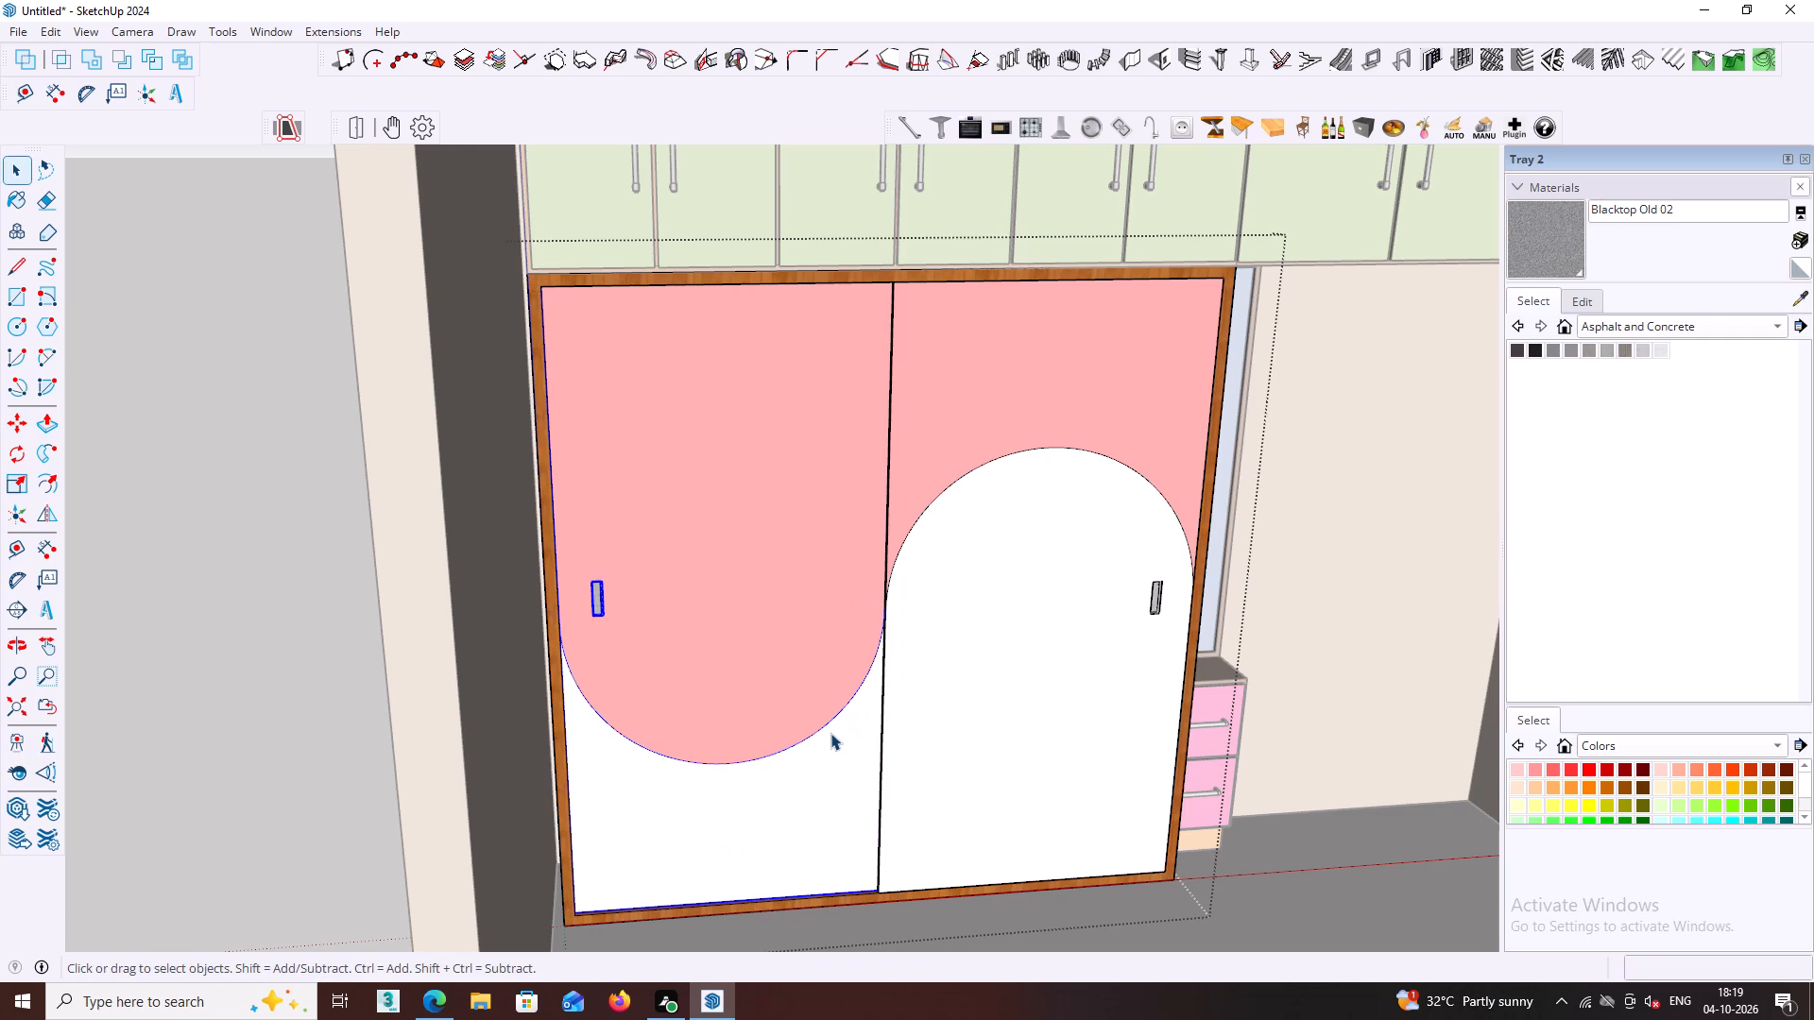
double_click(830, 733)
click(823, 734)
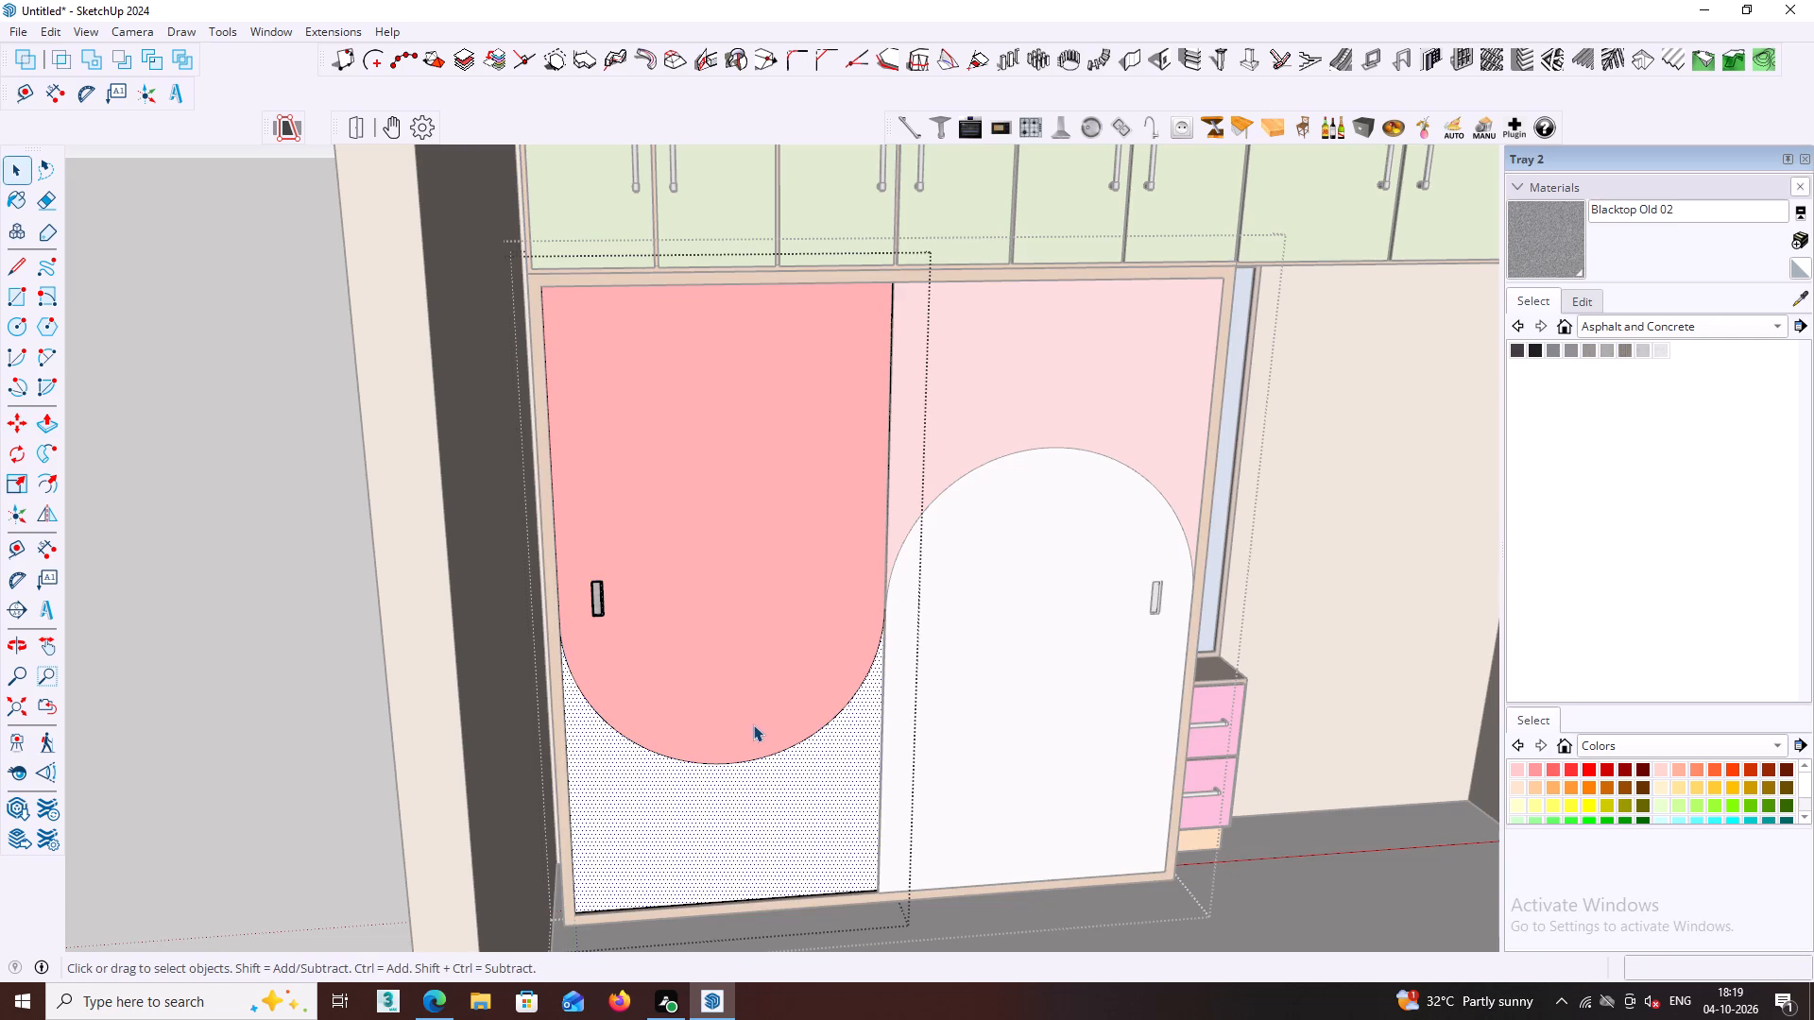
middle_click(757, 717)
scroll(757, 717, down, 2)
click(433, 713)
triple_click(677, 691)
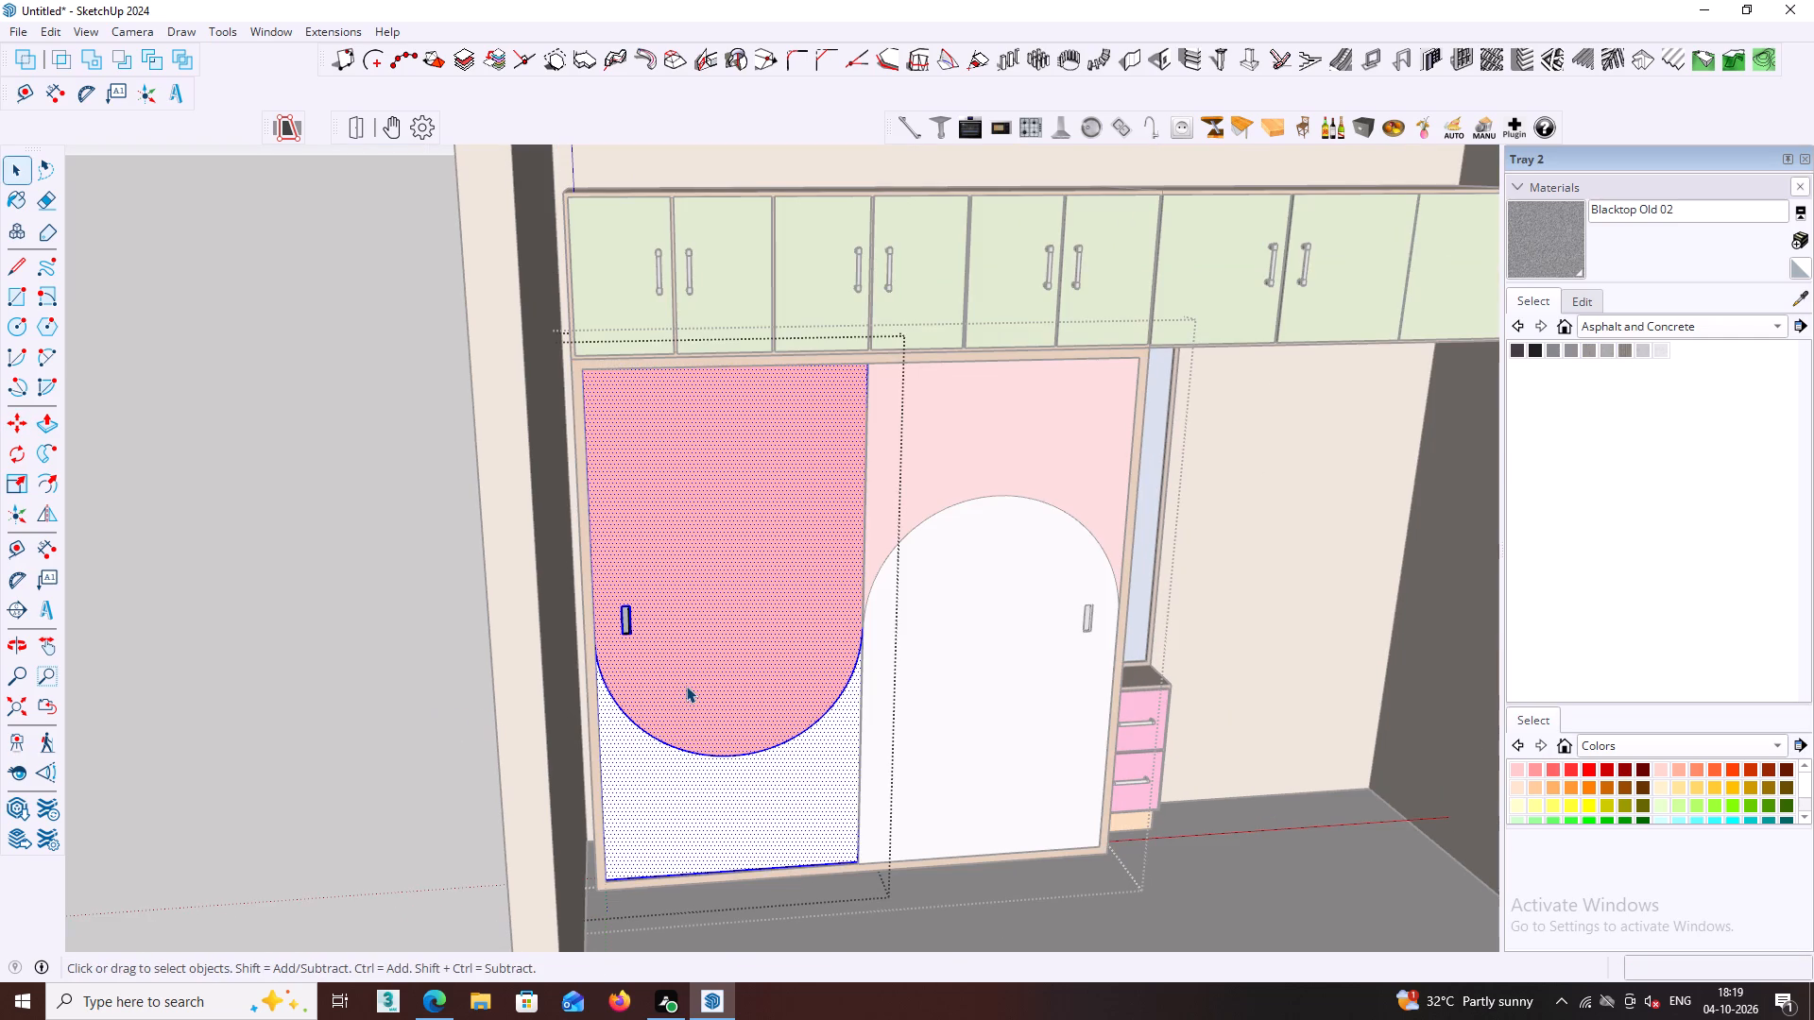
right_click(768, 490)
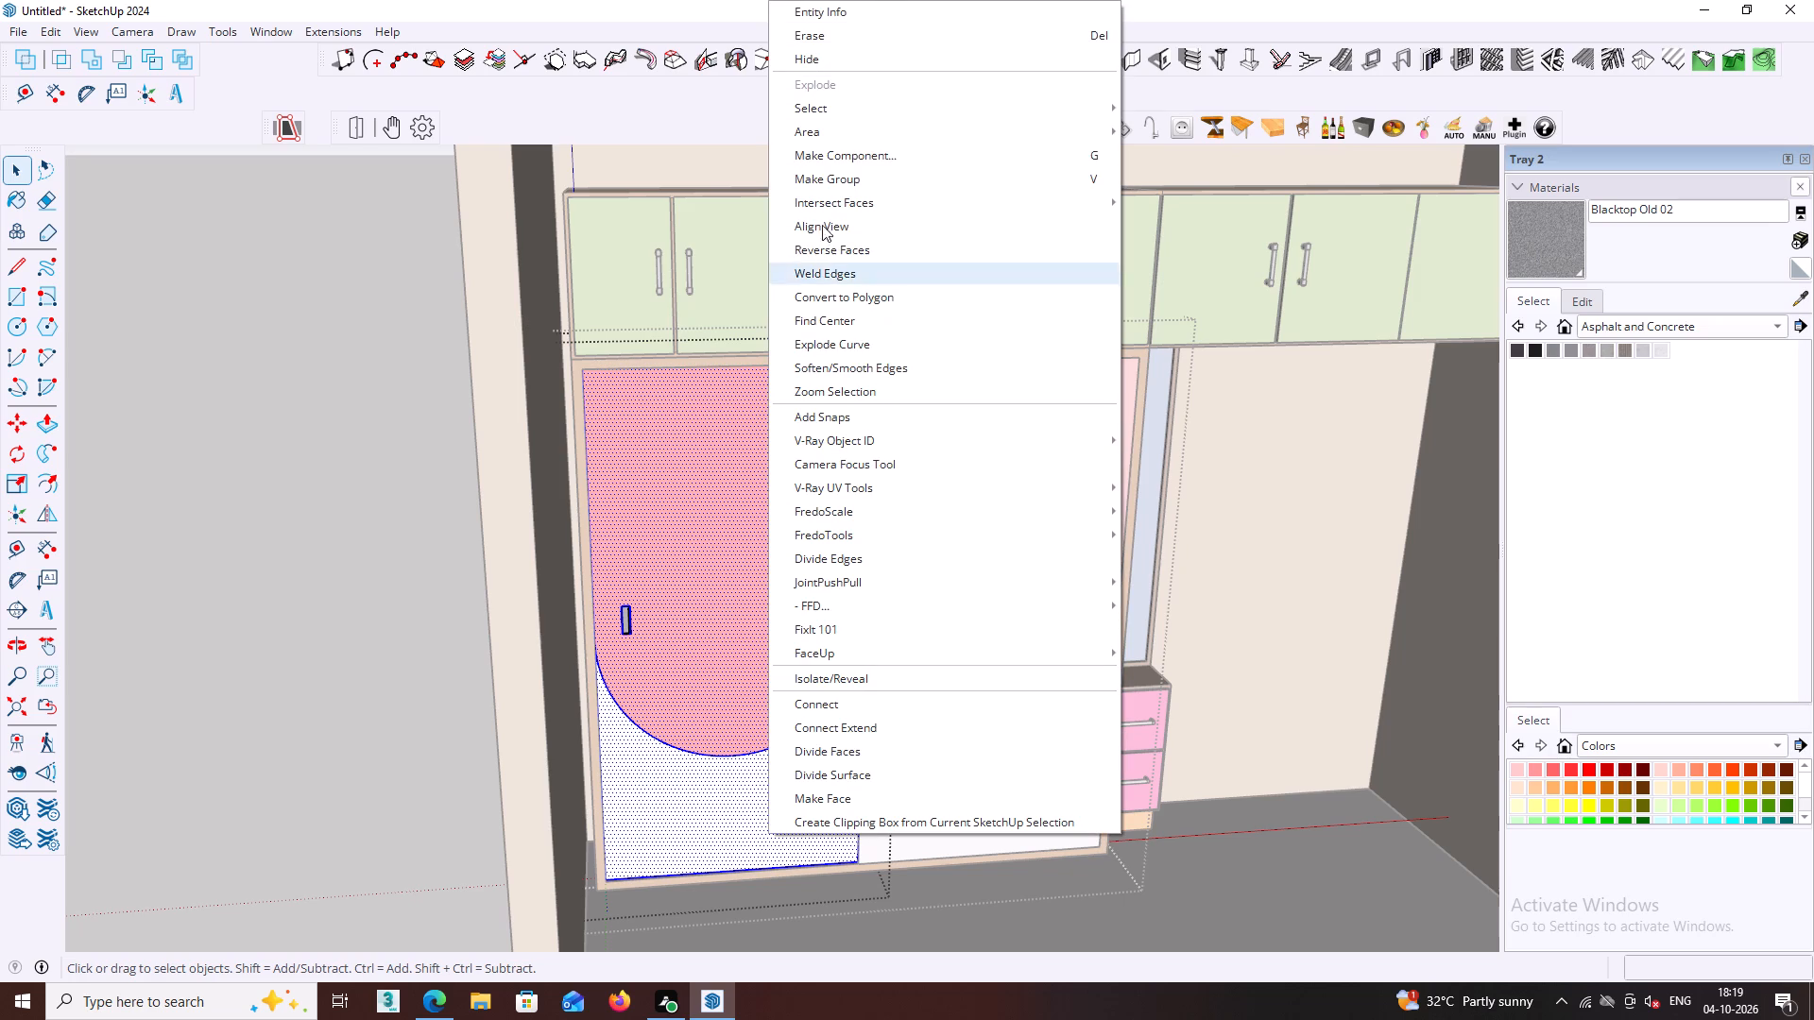
click(834, 61)
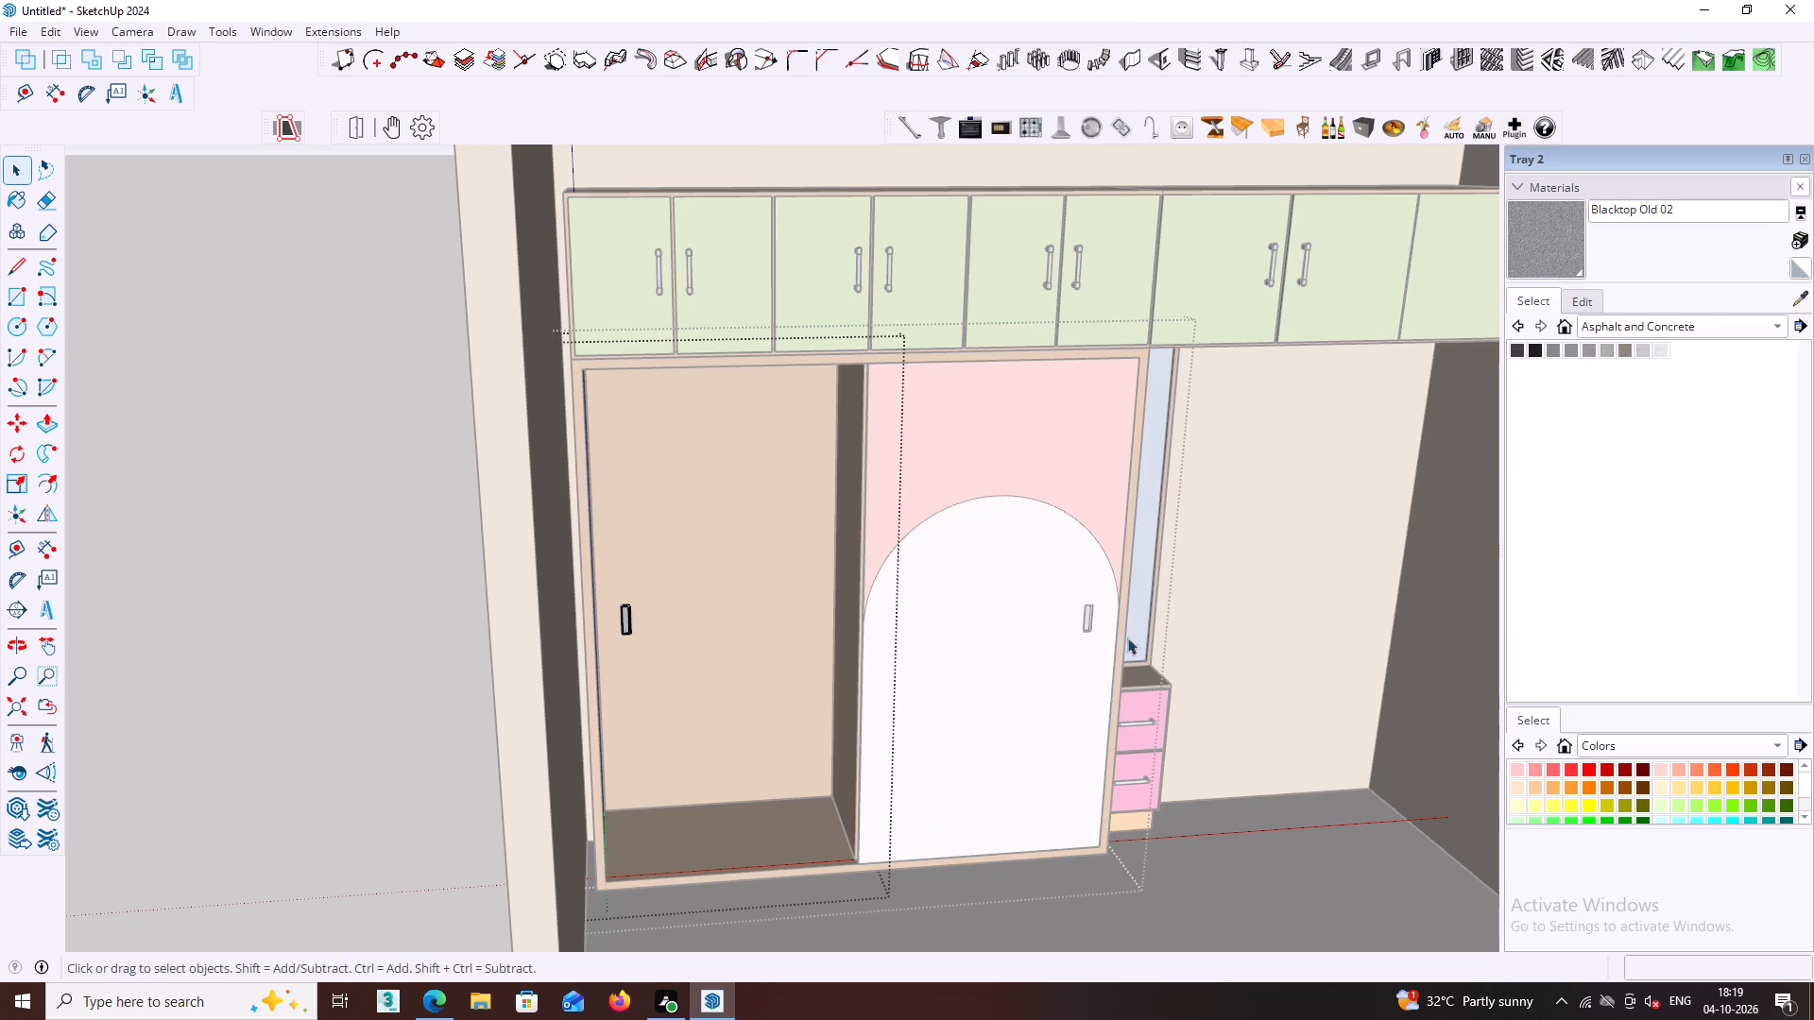
click(237, 755)
Hide the right sliding door's group with its handle, and close the wardrobe group.
middle_drag(906, 717, 924, 721)
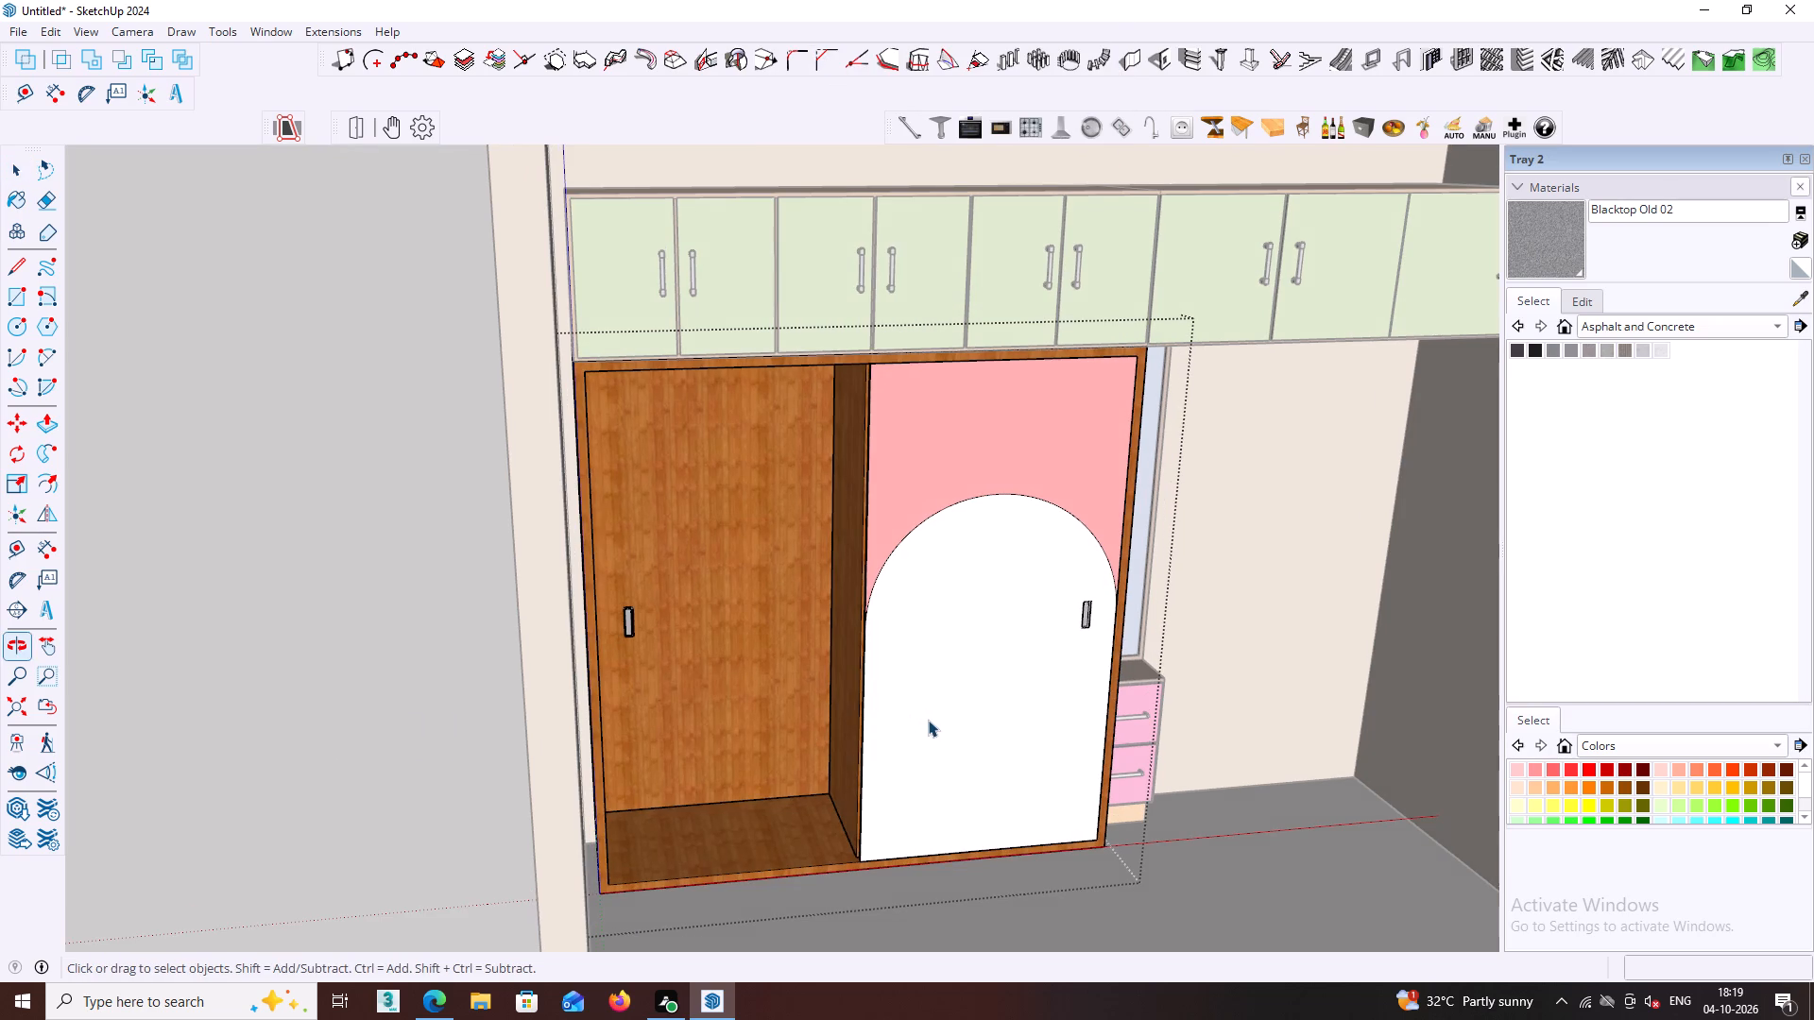
click(932, 720)
right_click(932, 720)
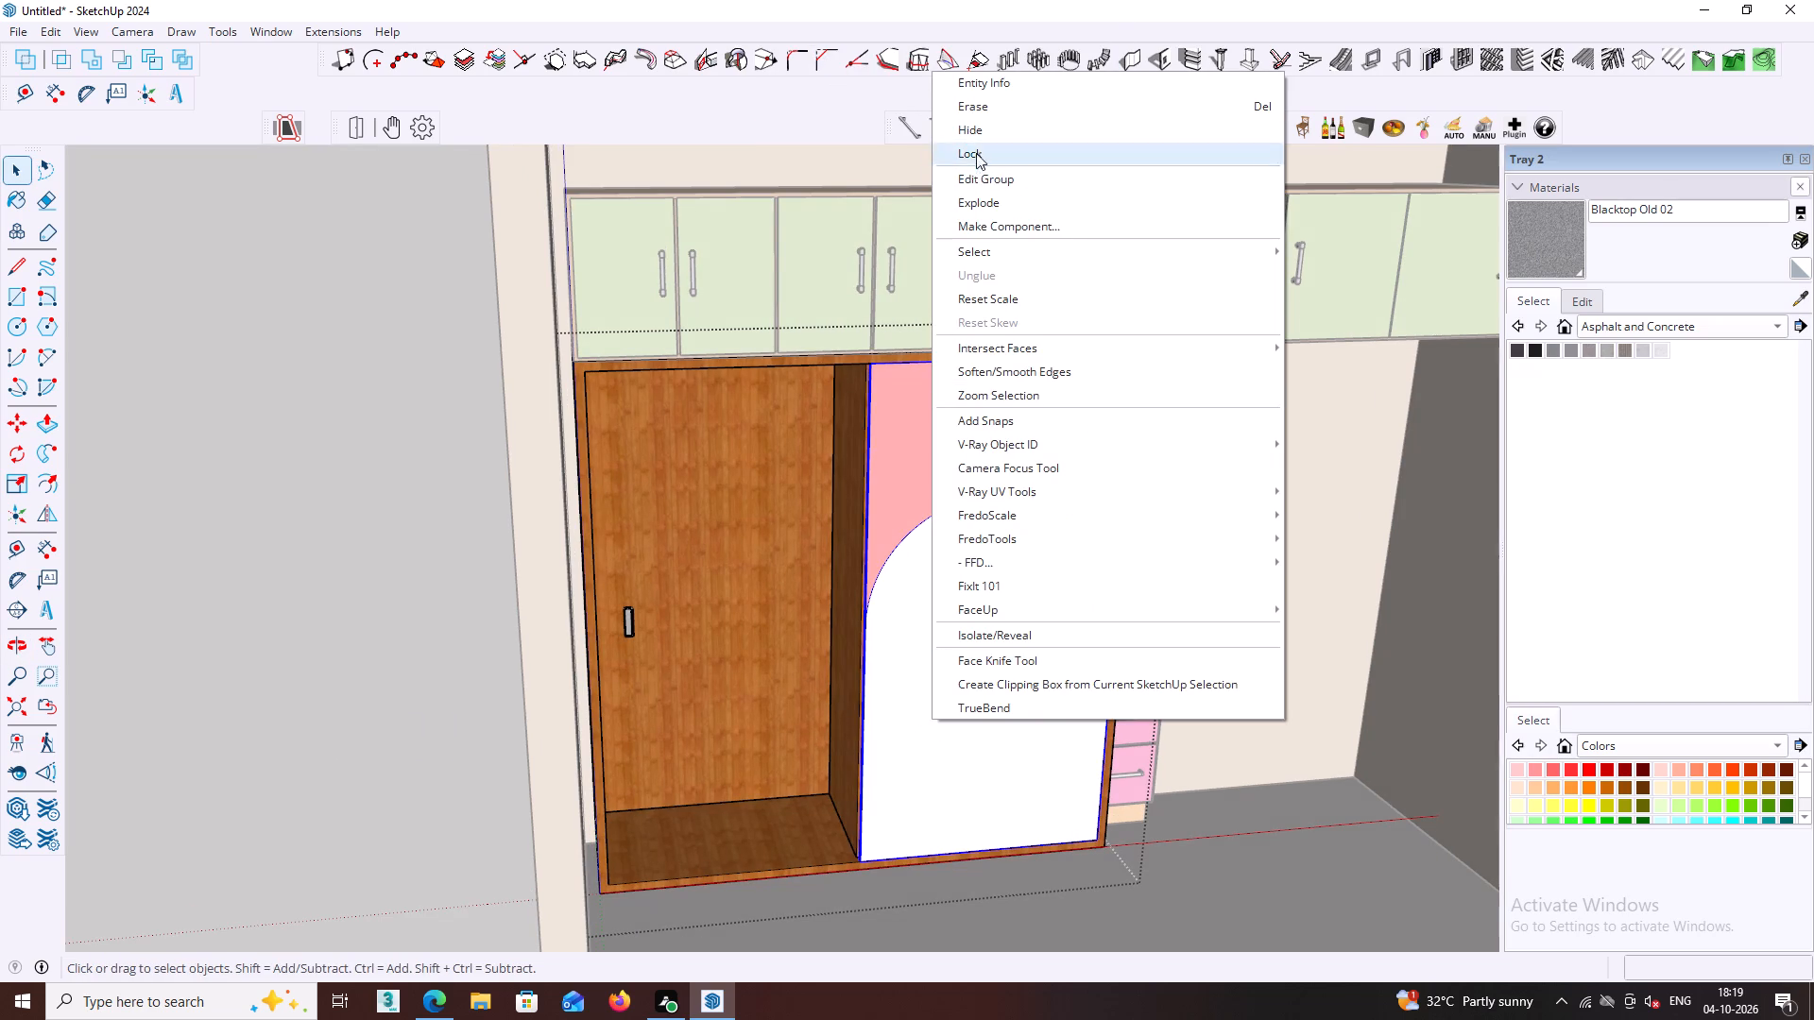
click(979, 133)
click(385, 701)
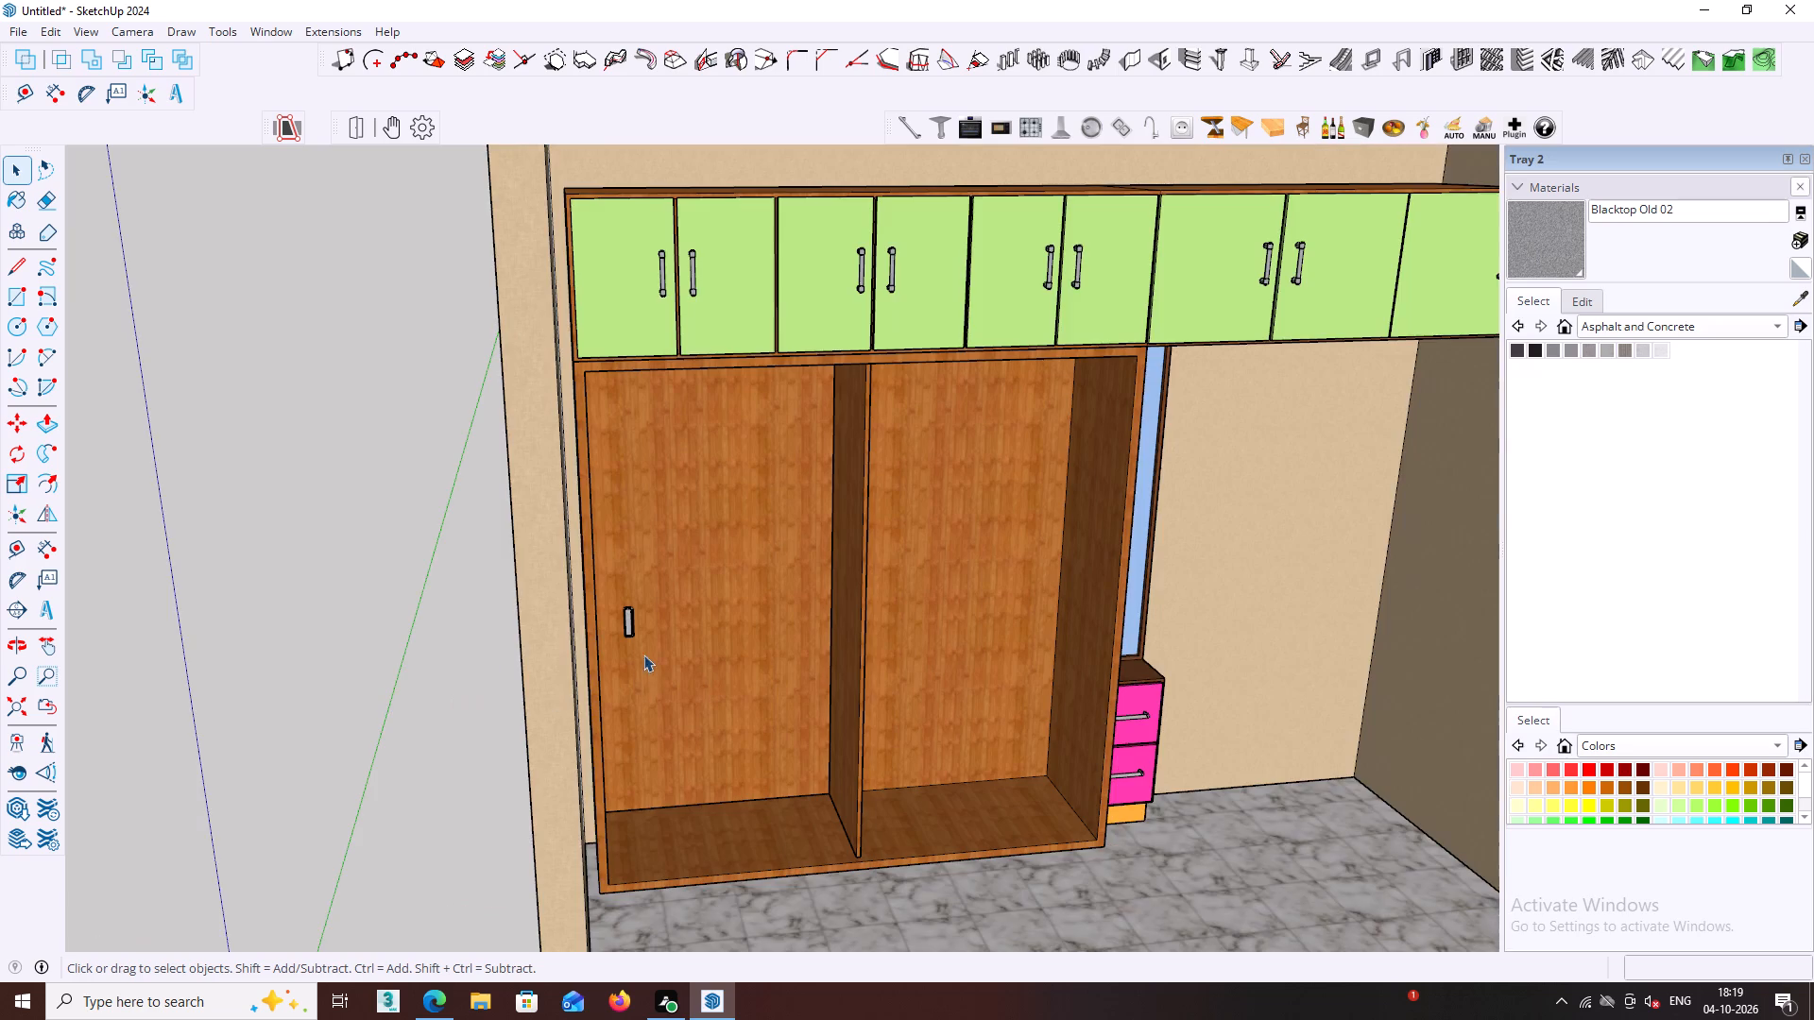
Inspect the wardrobe's interior compartments and the surrounding room from several angles.
scroll(638, 629, up, 3)
middle_drag(638, 629, 574, 625)
scroll(599, 629, up, 1)
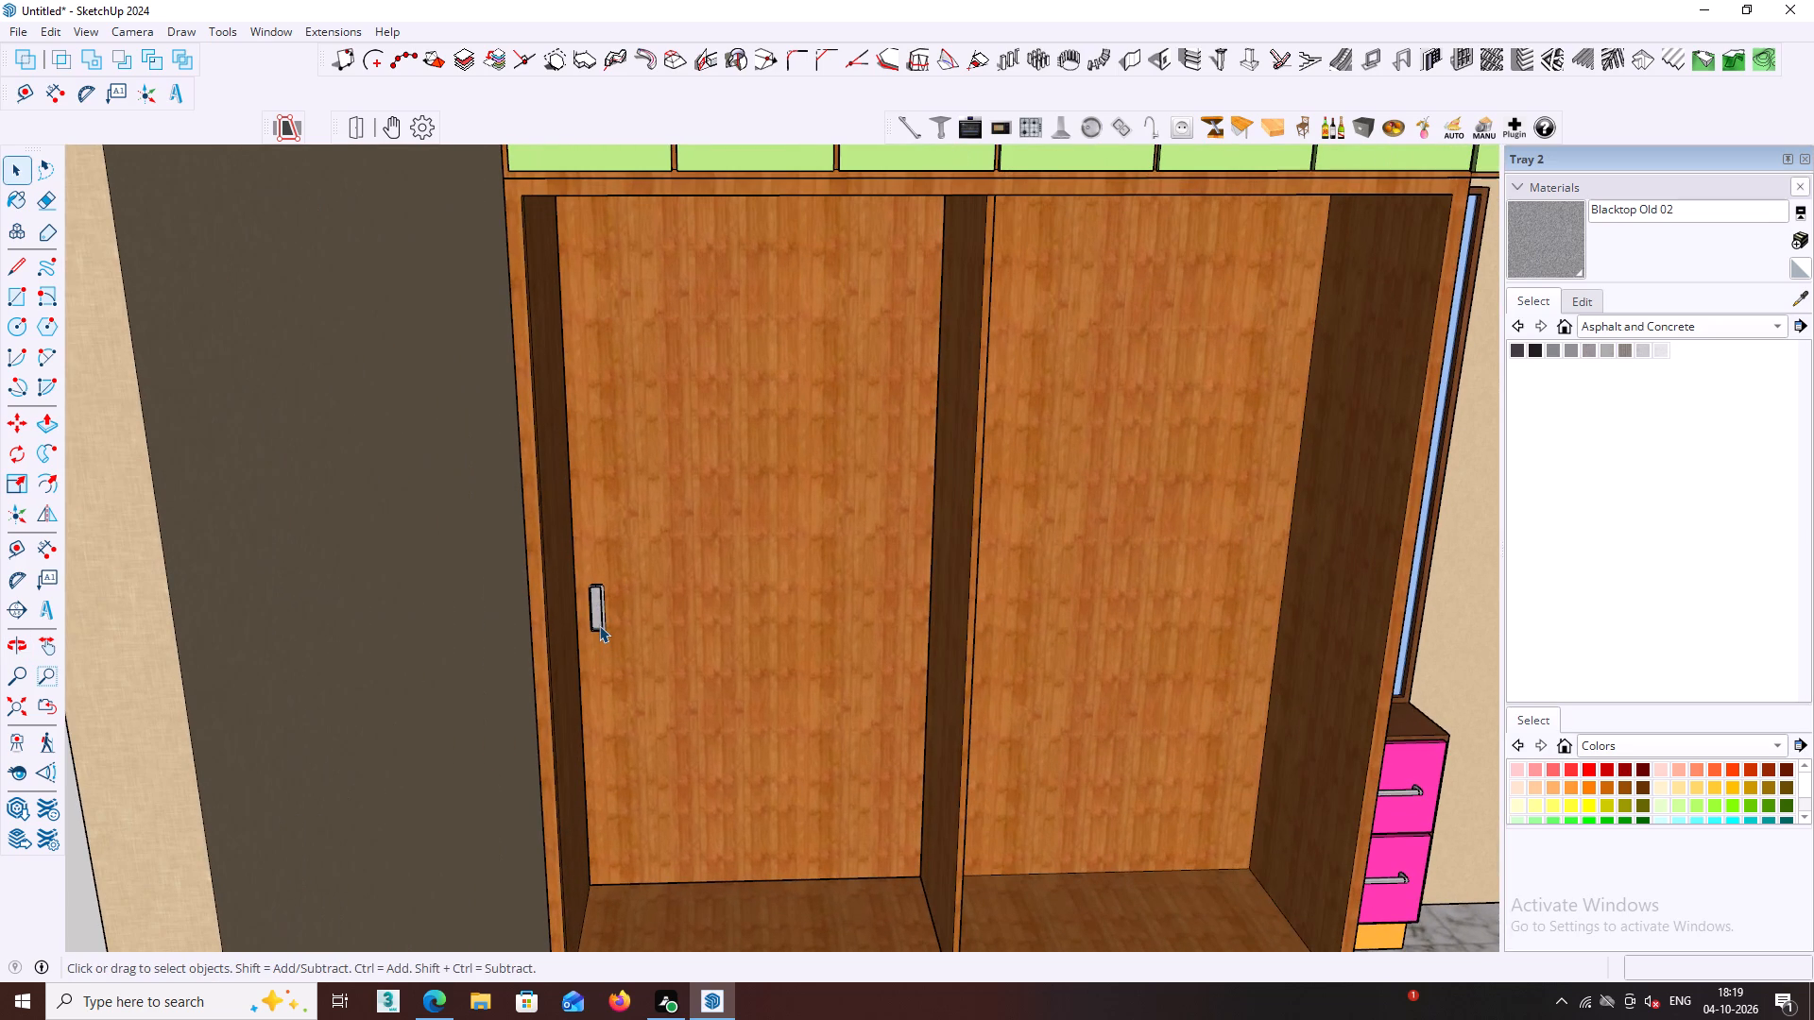
middle_drag(599, 625, 416, 654)
middle_drag(503, 657, 531, 657)
middle_drag(333, 620, 347, 668)
scroll(333, 624, down, 13)
middle_click(411, 624)
middle_click(425, 625)
middle_click(428, 625)
middle_click(428, 625)
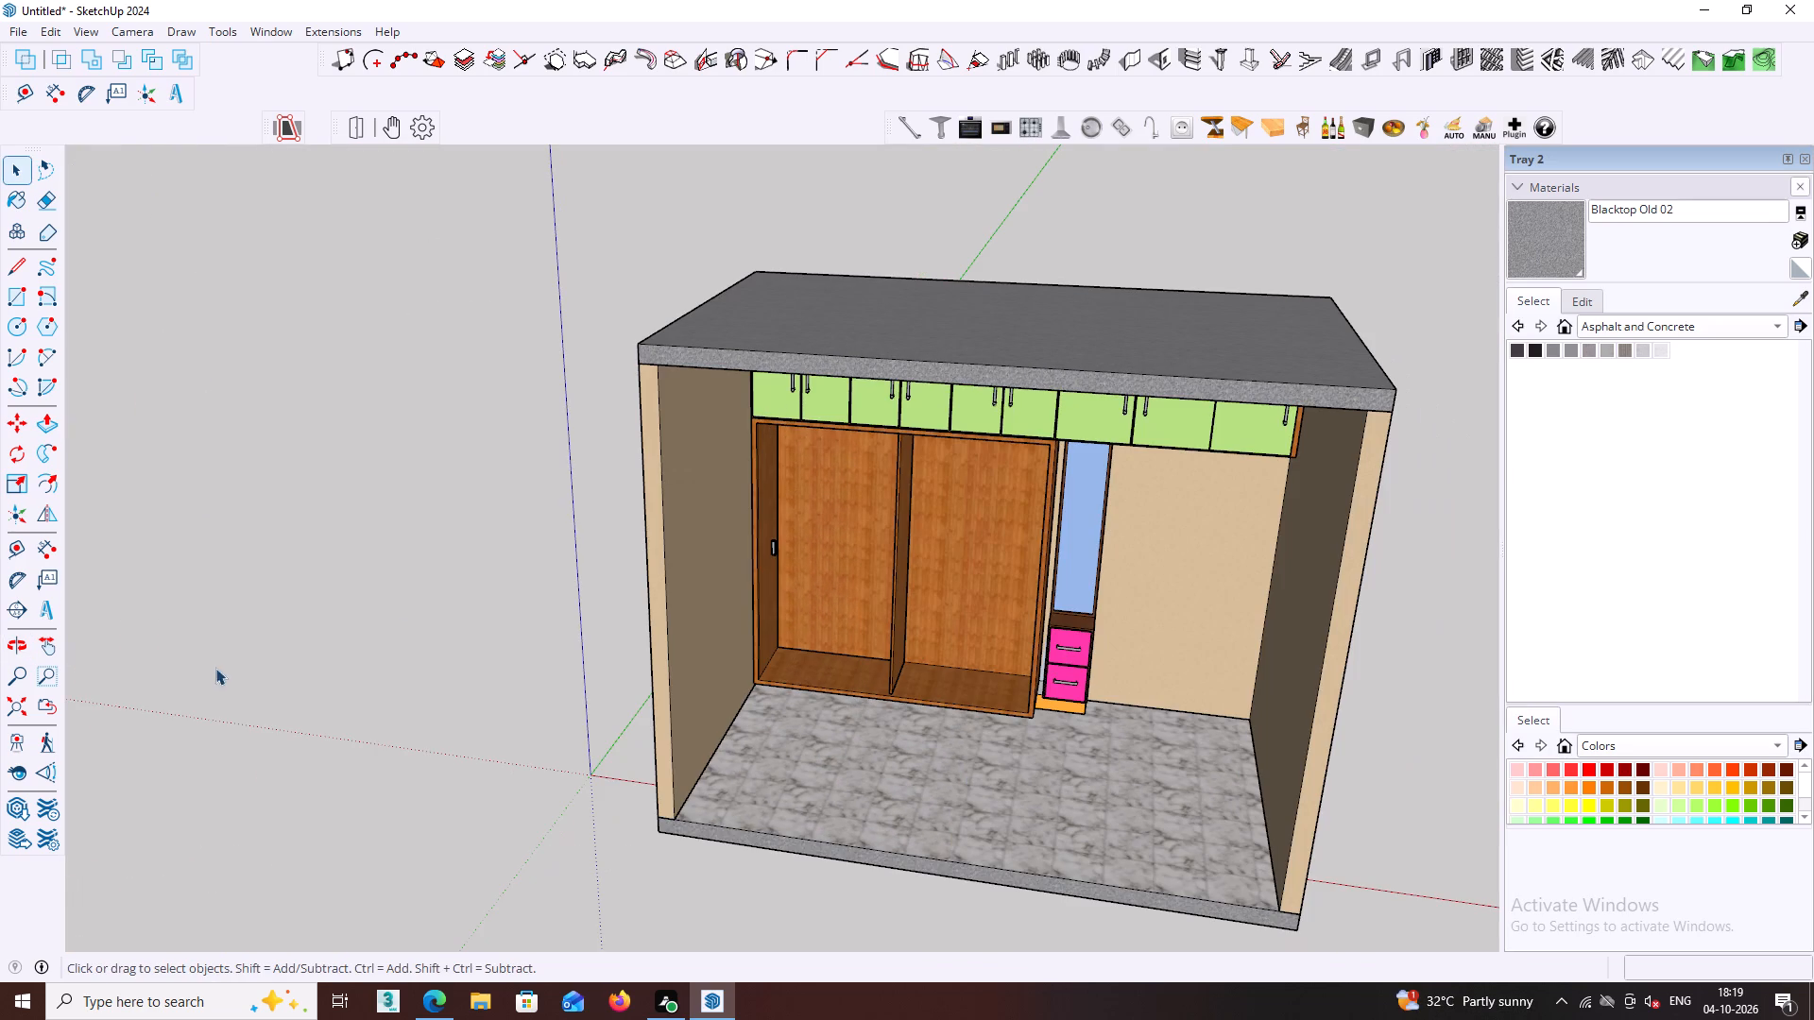
click(398, 666)
middle_drag(741, 614, 805, 599)
shift+middle_drag(850, 566, 851, 553)
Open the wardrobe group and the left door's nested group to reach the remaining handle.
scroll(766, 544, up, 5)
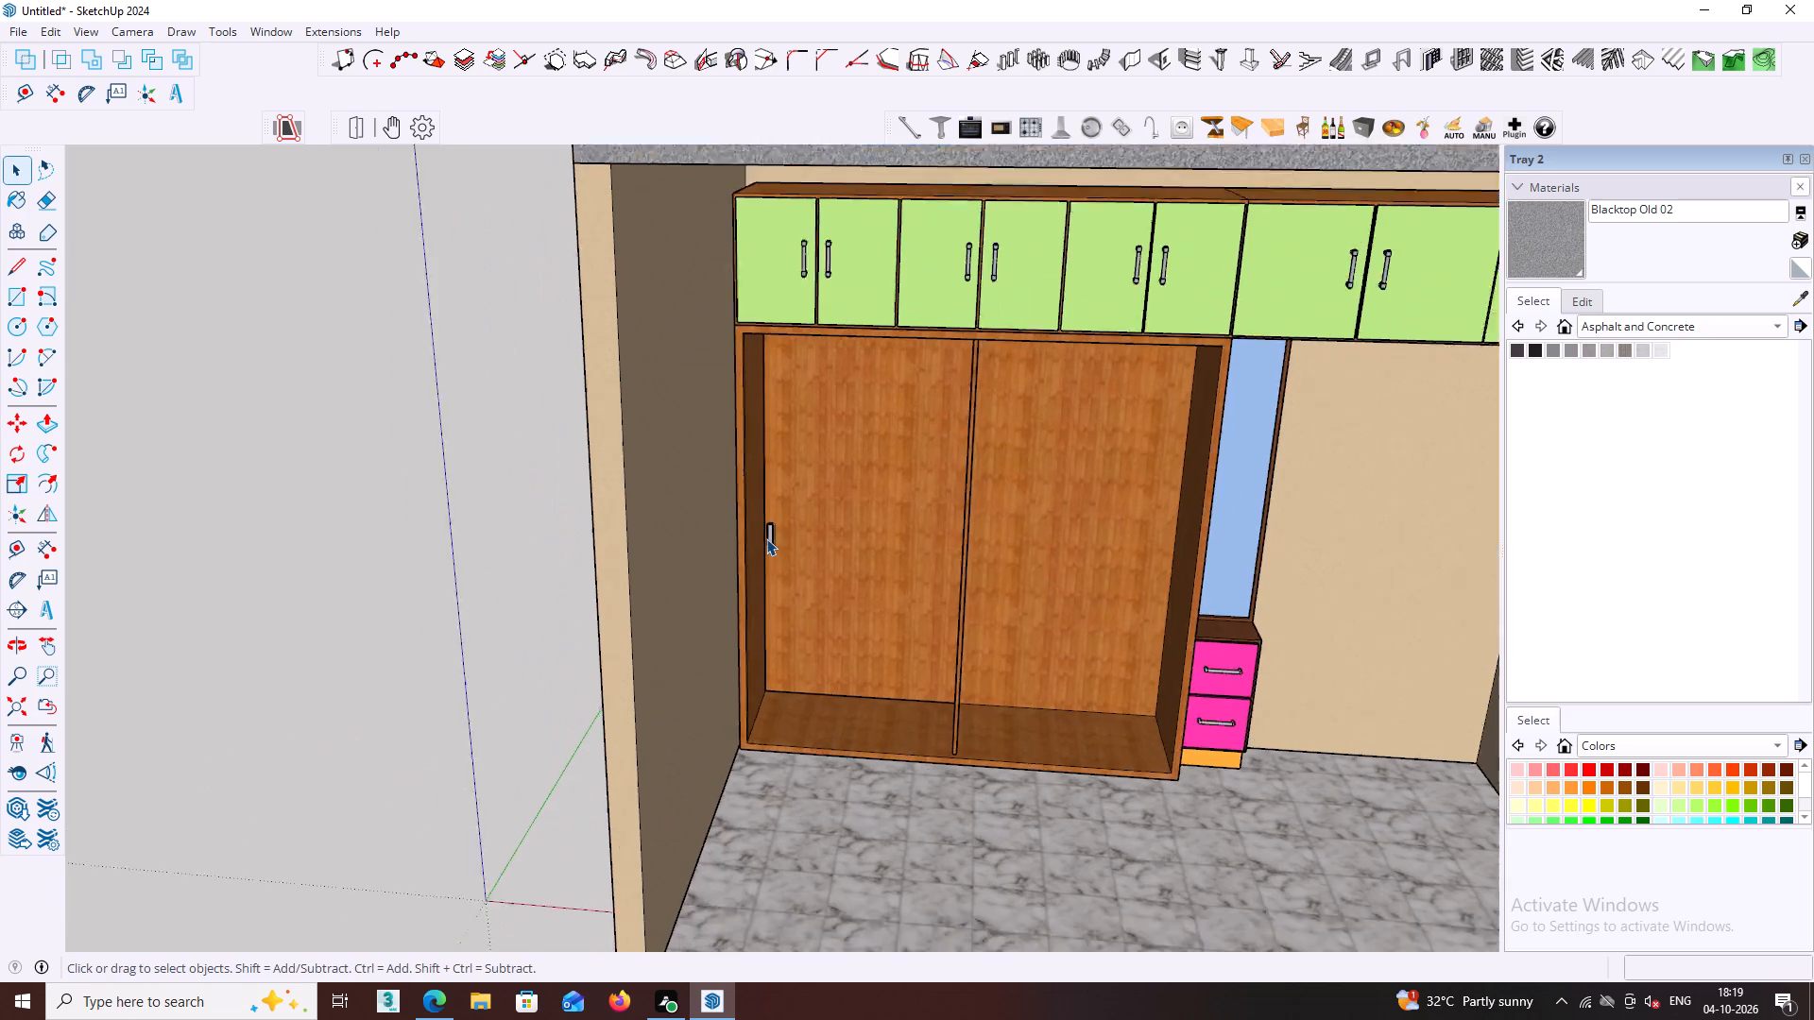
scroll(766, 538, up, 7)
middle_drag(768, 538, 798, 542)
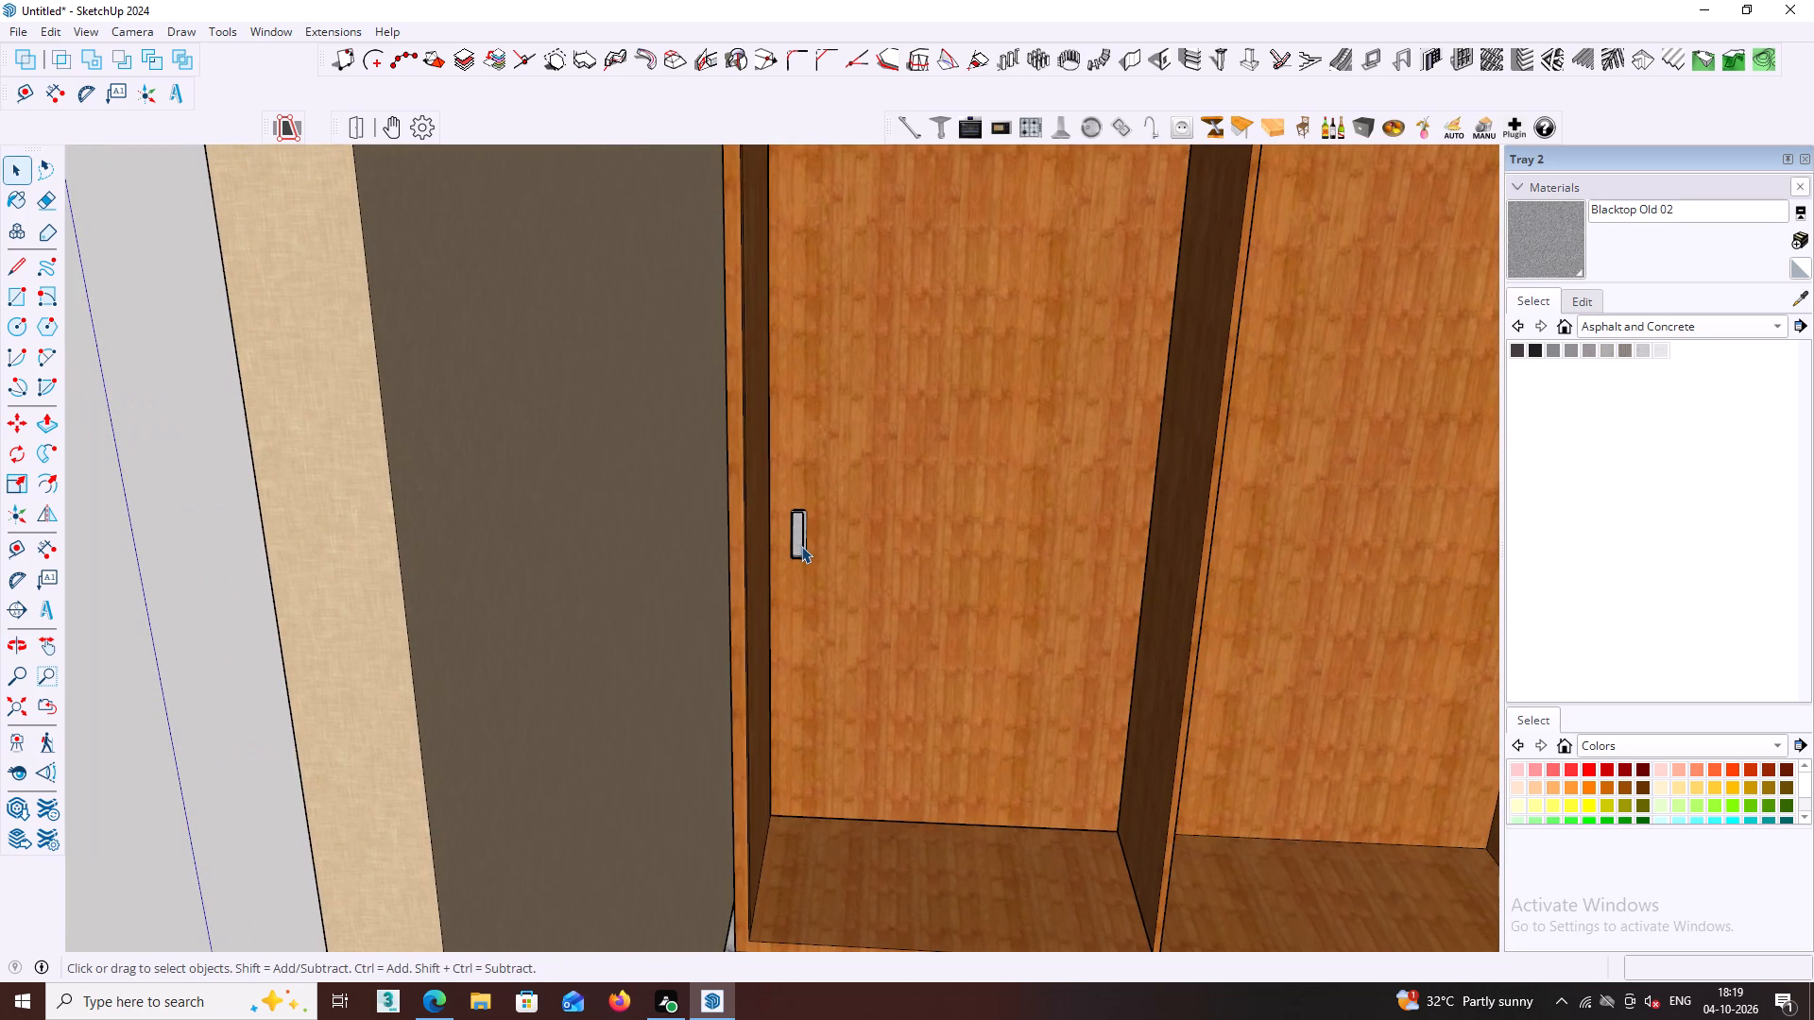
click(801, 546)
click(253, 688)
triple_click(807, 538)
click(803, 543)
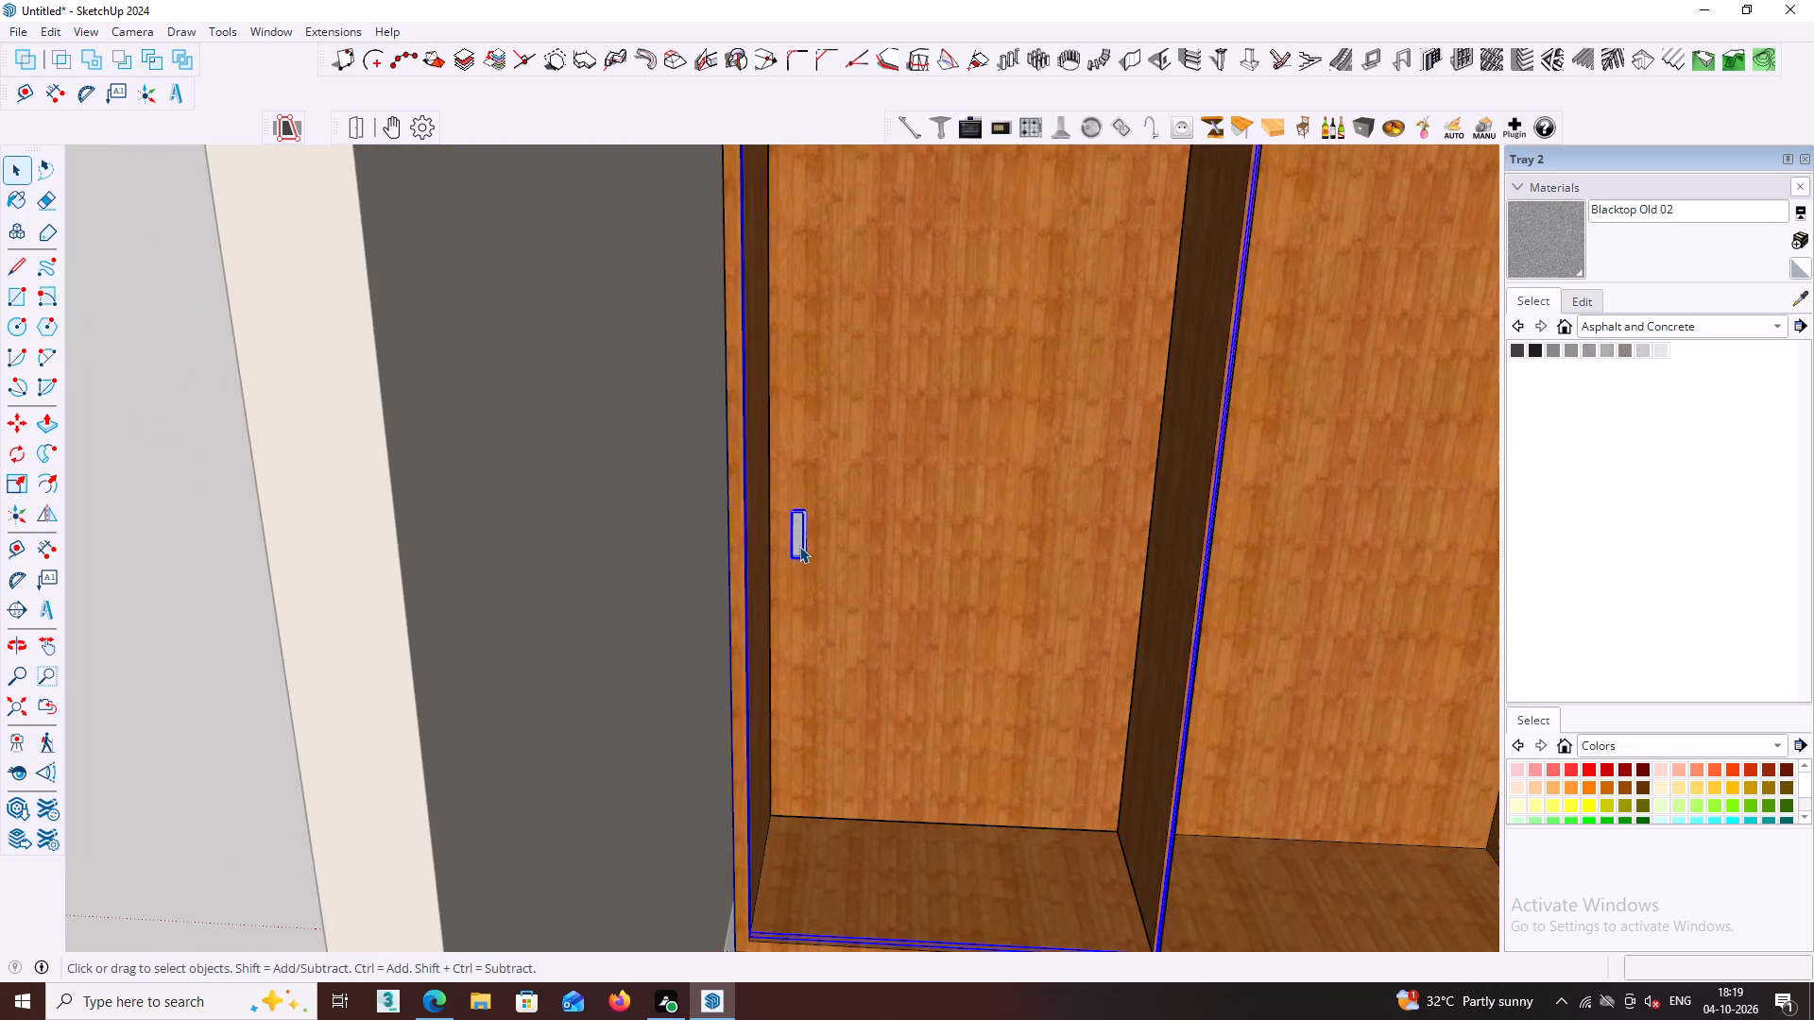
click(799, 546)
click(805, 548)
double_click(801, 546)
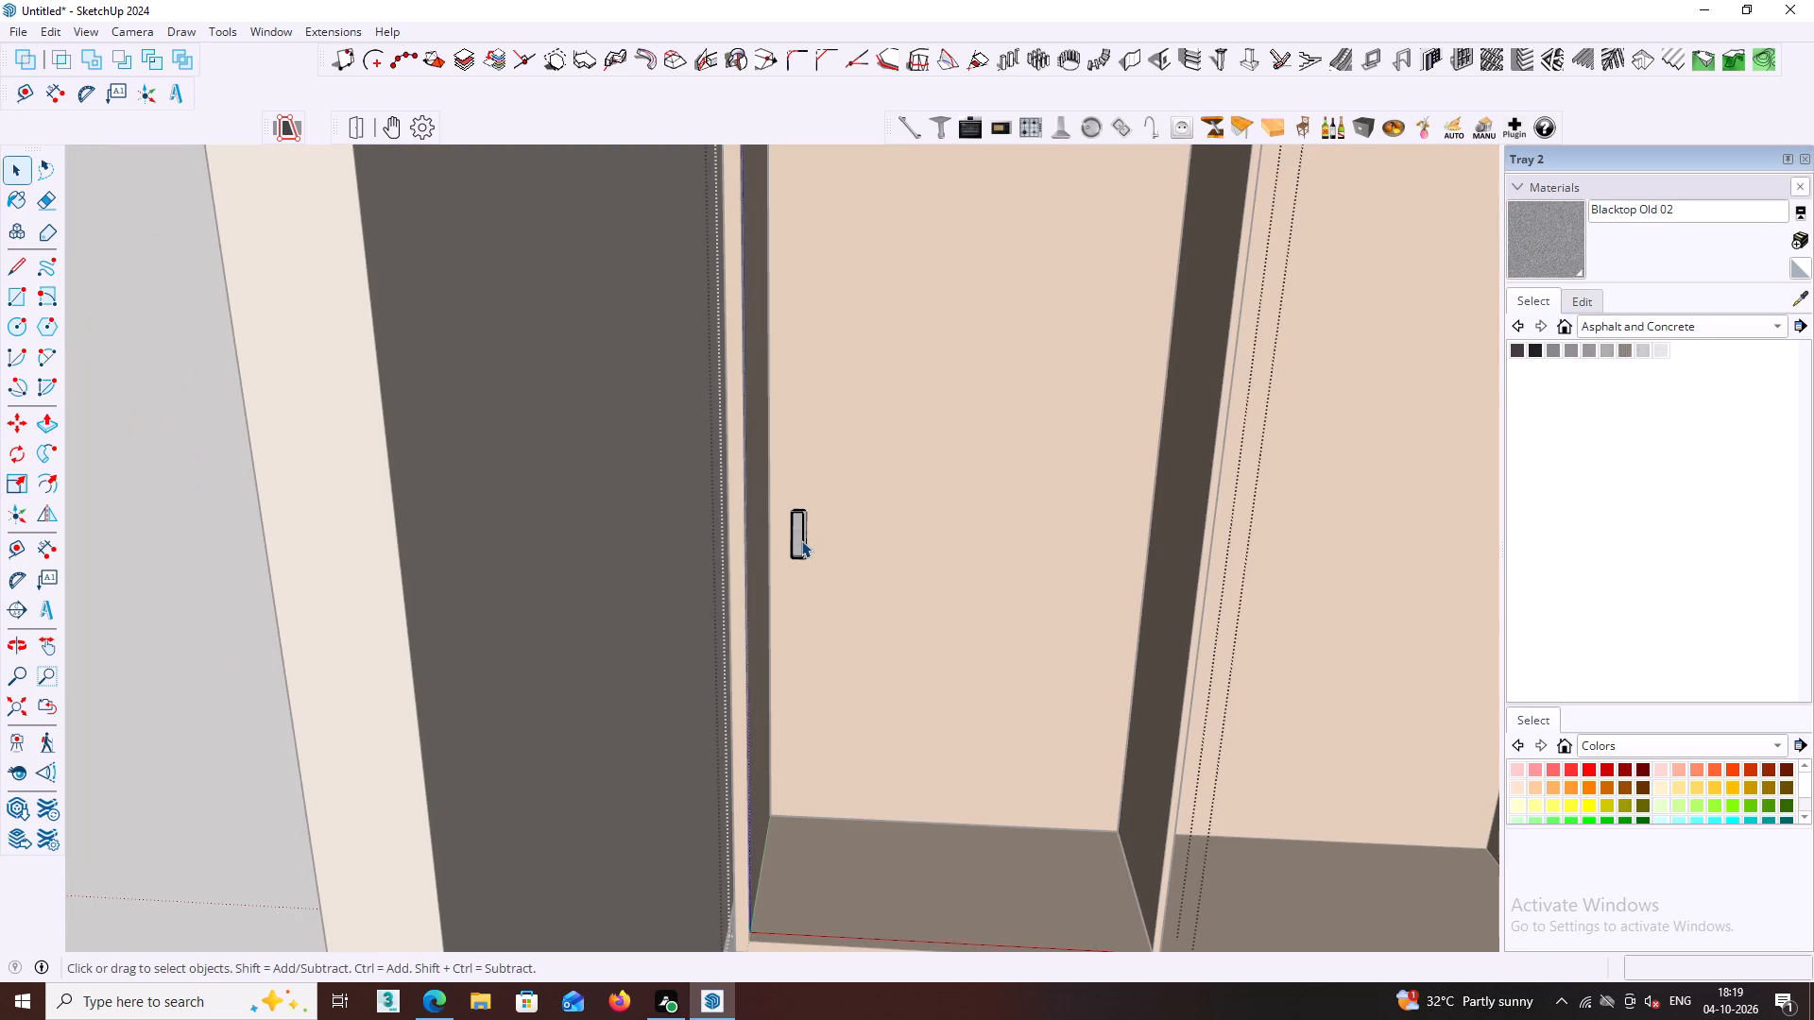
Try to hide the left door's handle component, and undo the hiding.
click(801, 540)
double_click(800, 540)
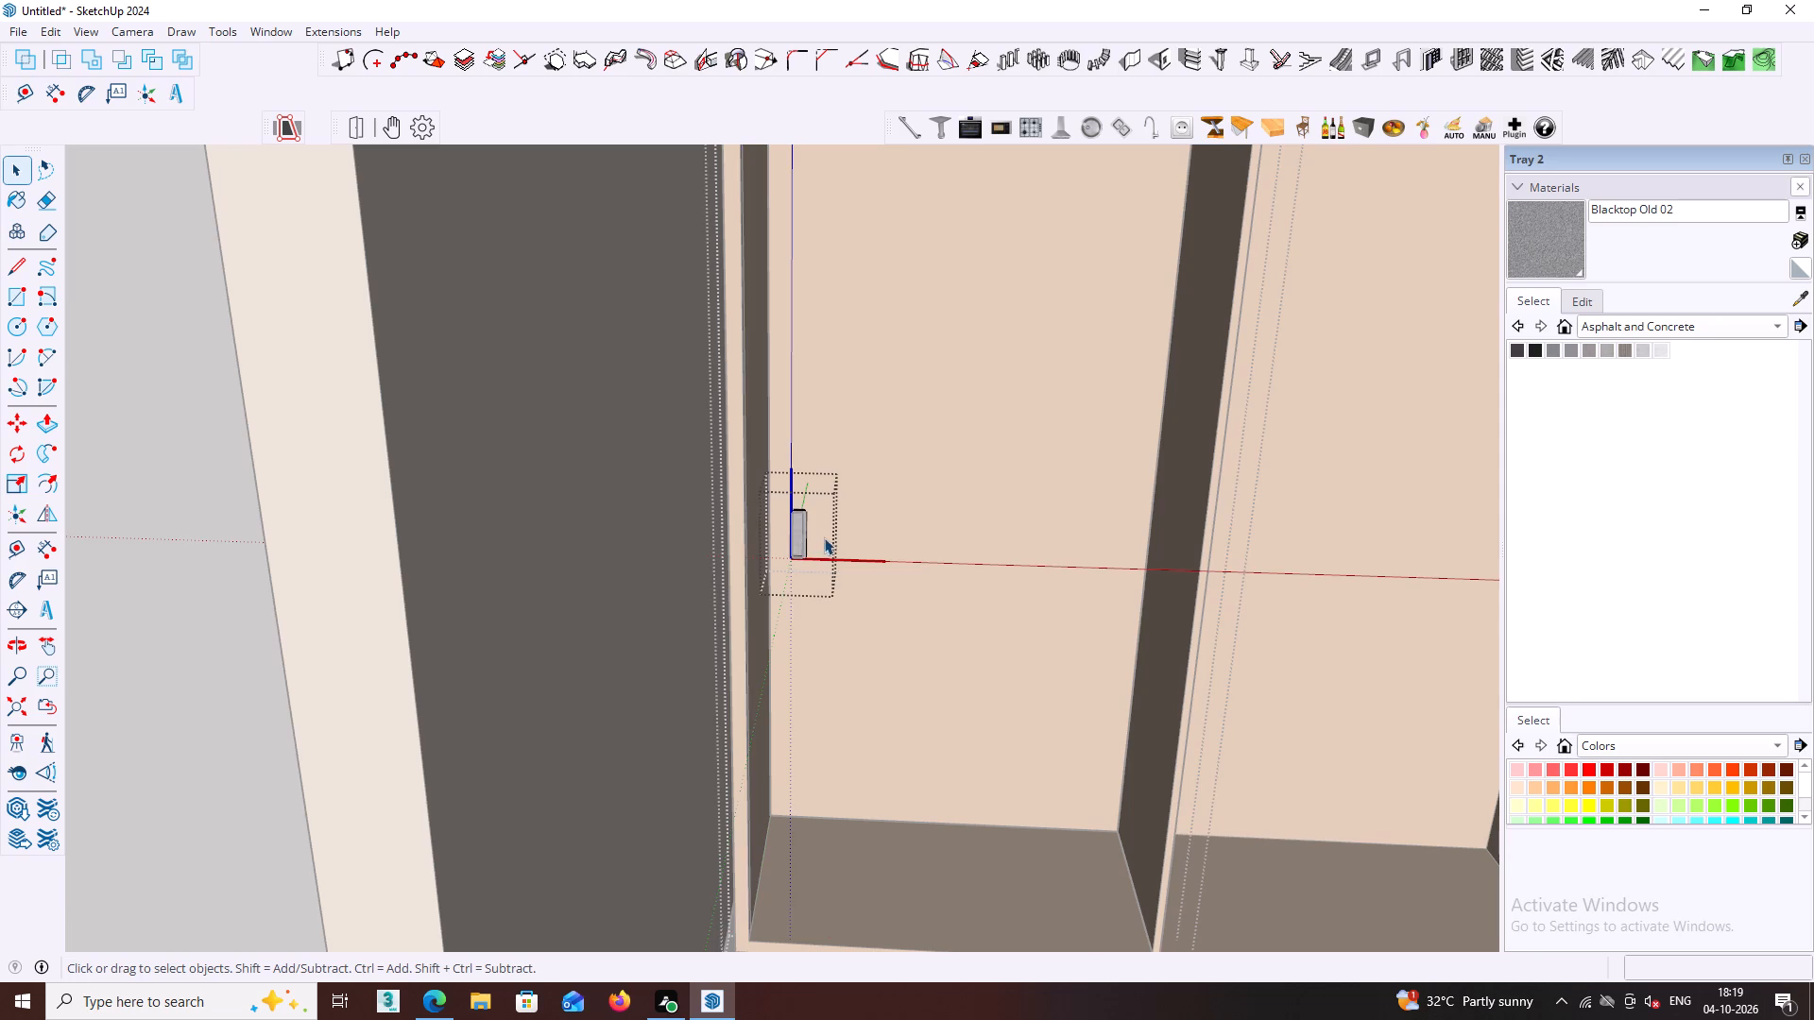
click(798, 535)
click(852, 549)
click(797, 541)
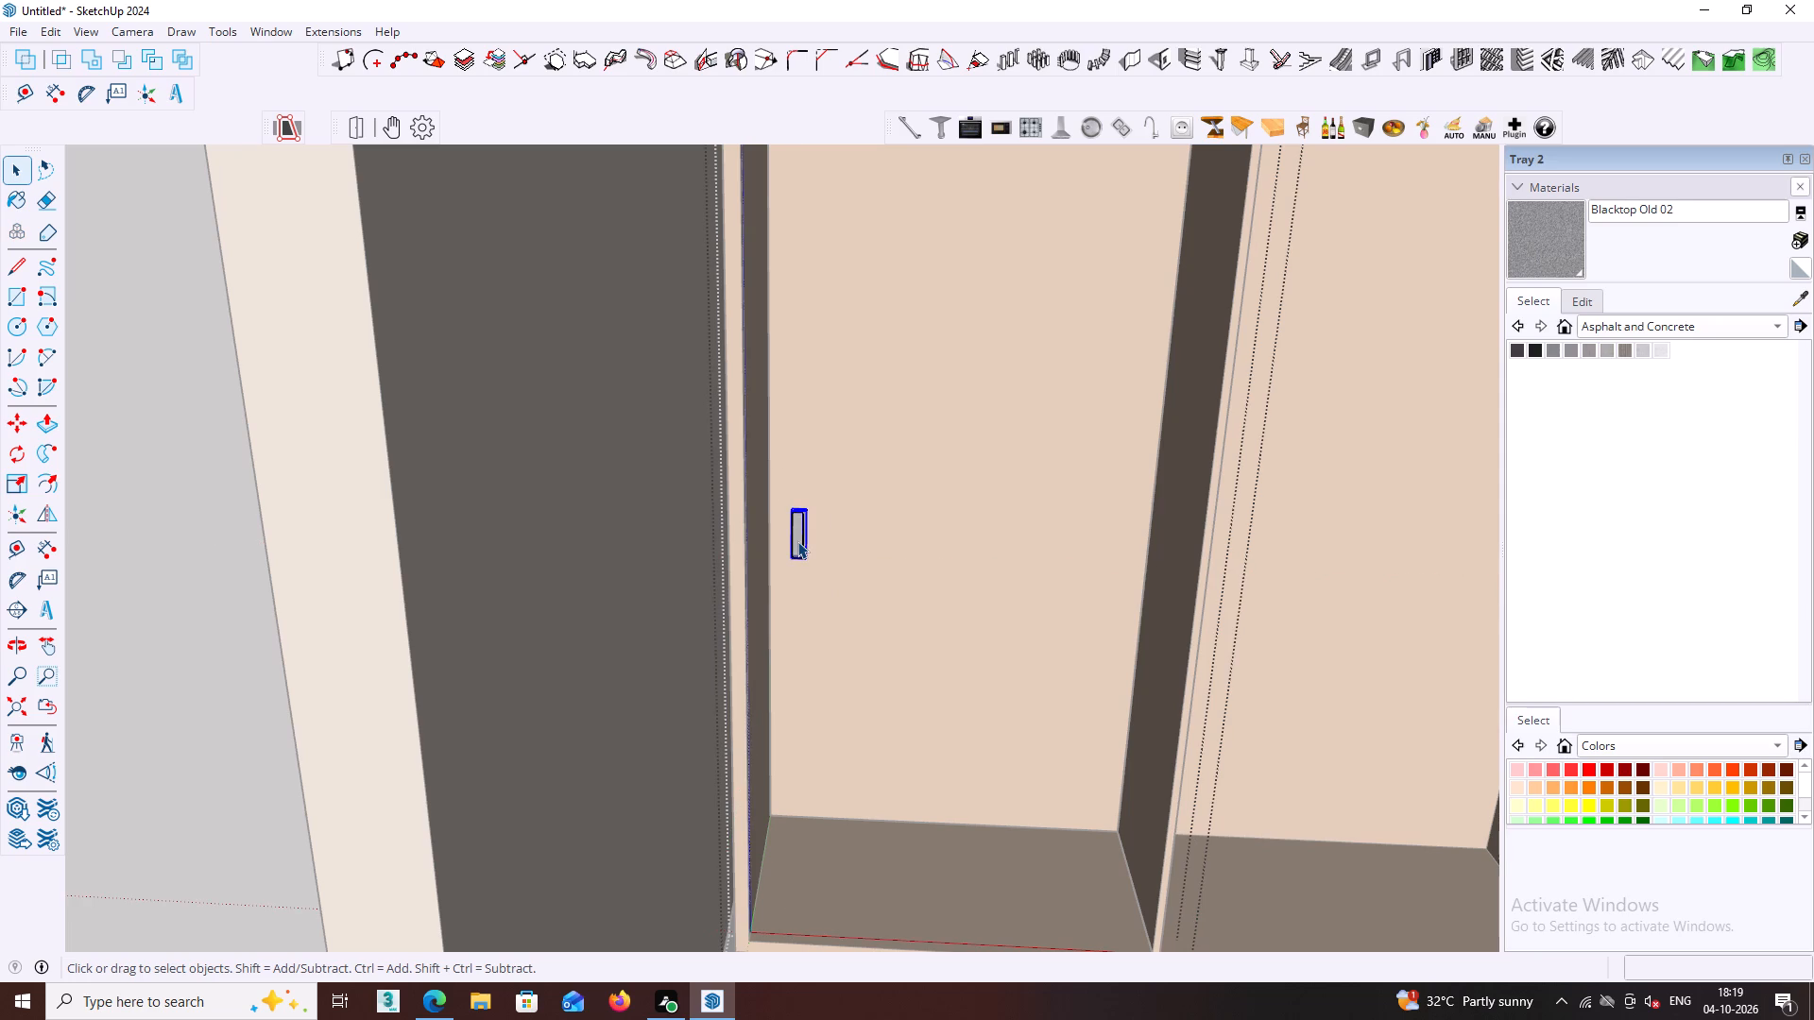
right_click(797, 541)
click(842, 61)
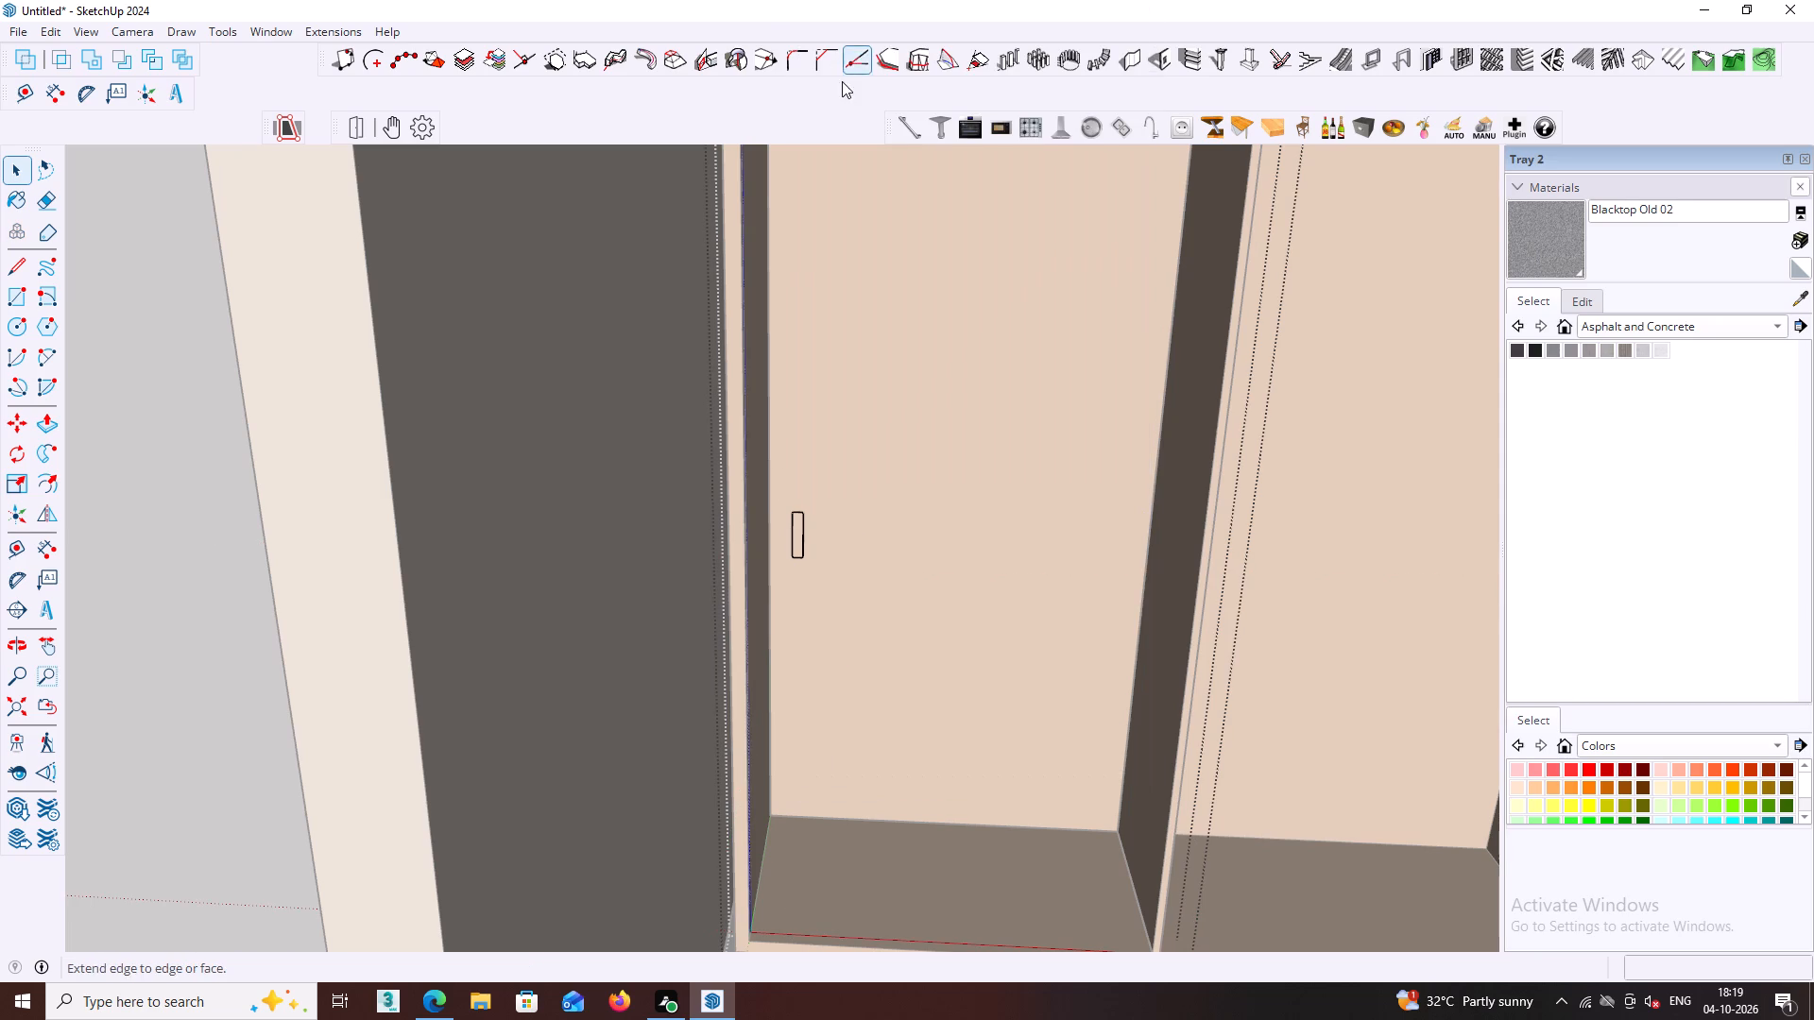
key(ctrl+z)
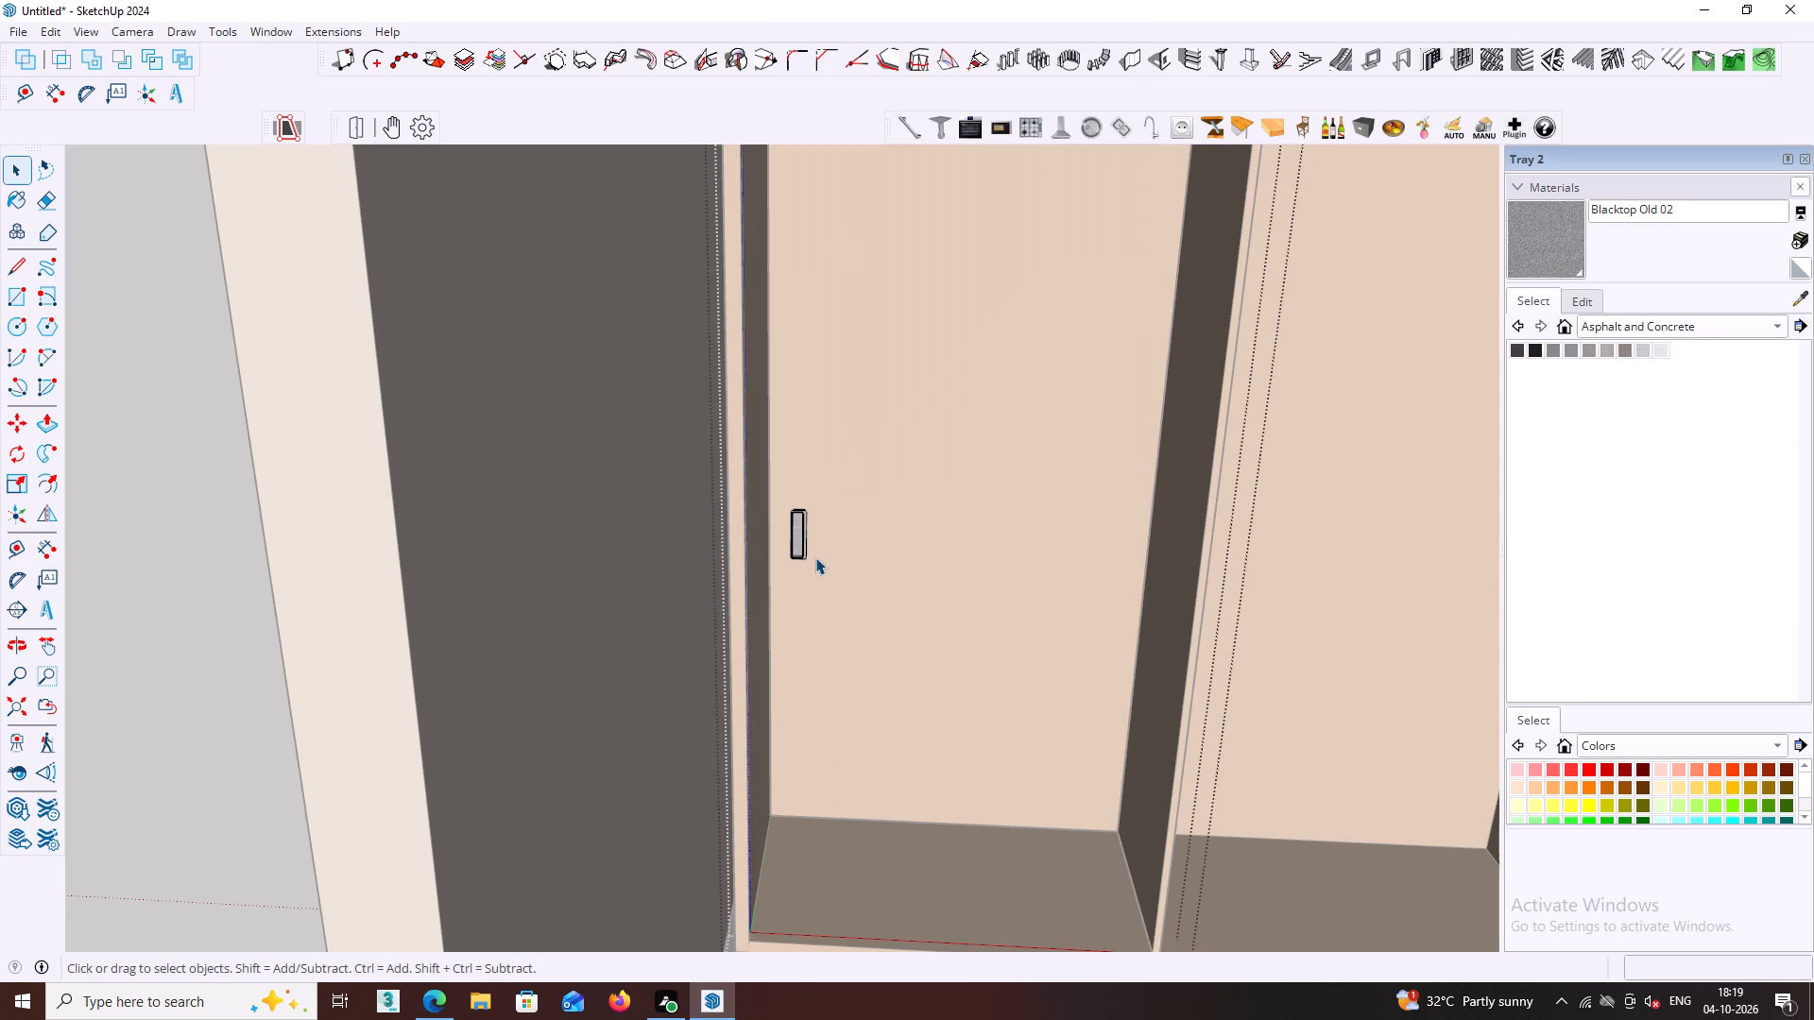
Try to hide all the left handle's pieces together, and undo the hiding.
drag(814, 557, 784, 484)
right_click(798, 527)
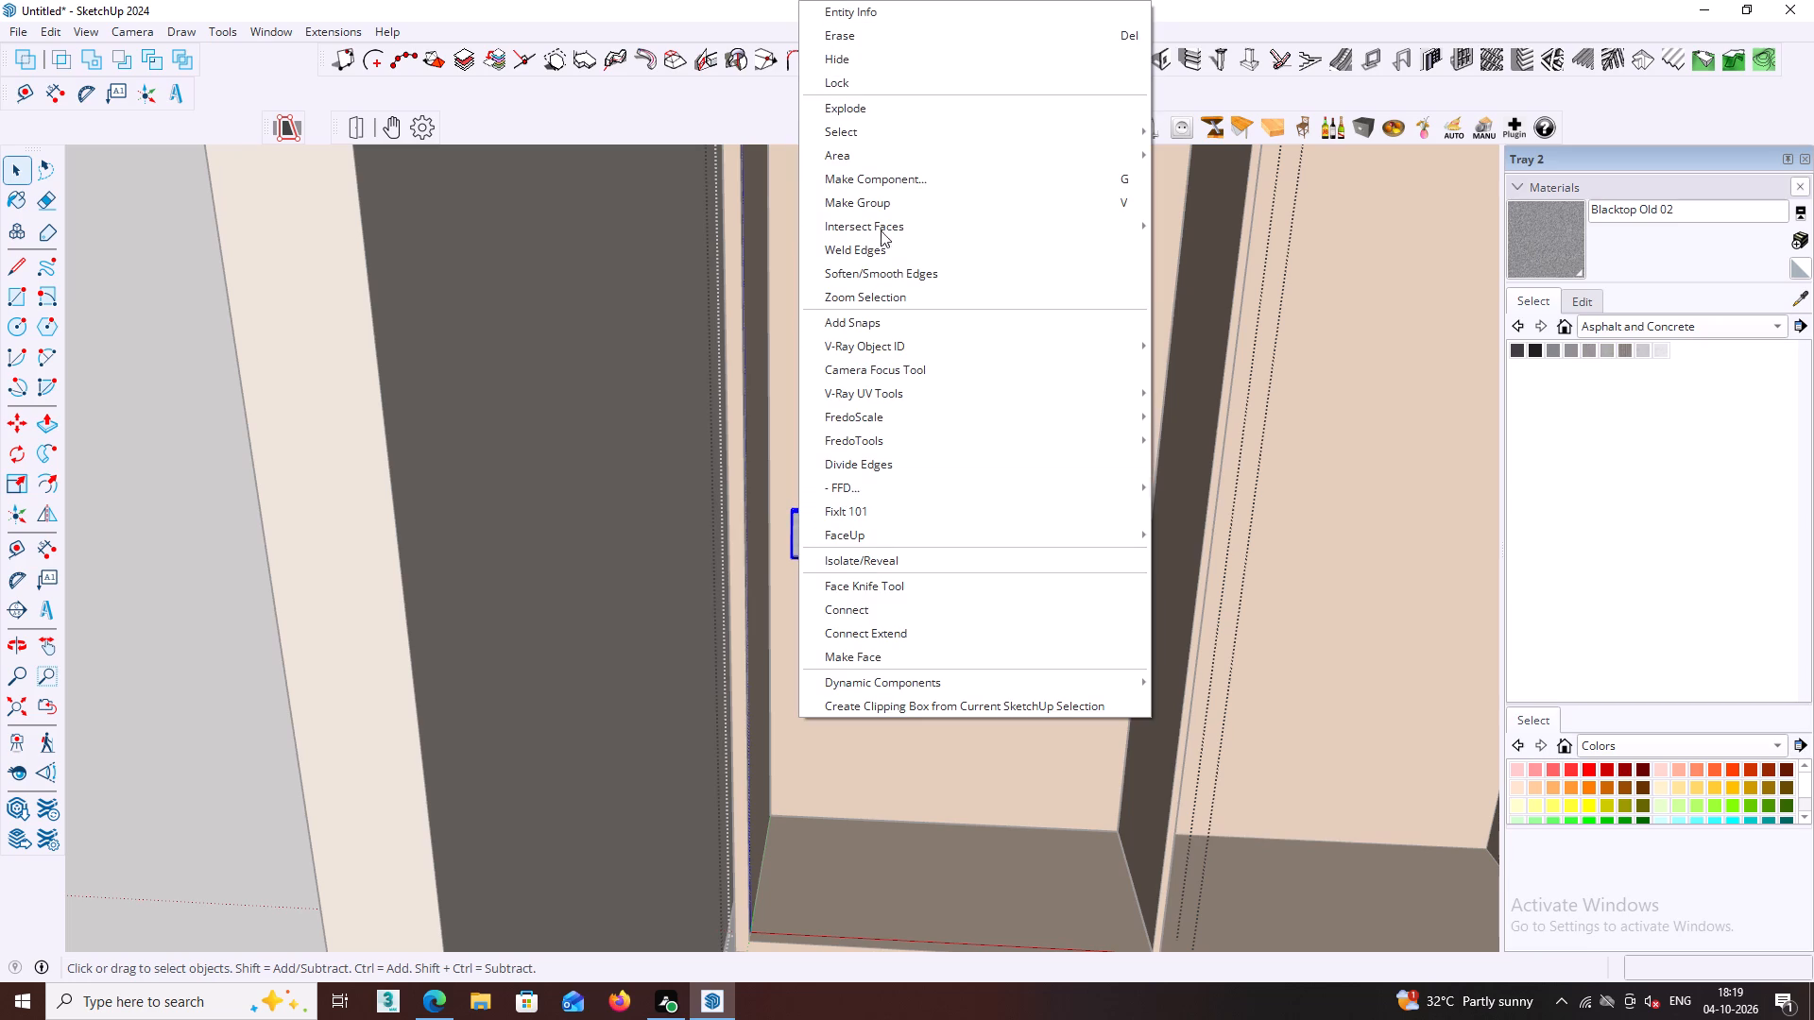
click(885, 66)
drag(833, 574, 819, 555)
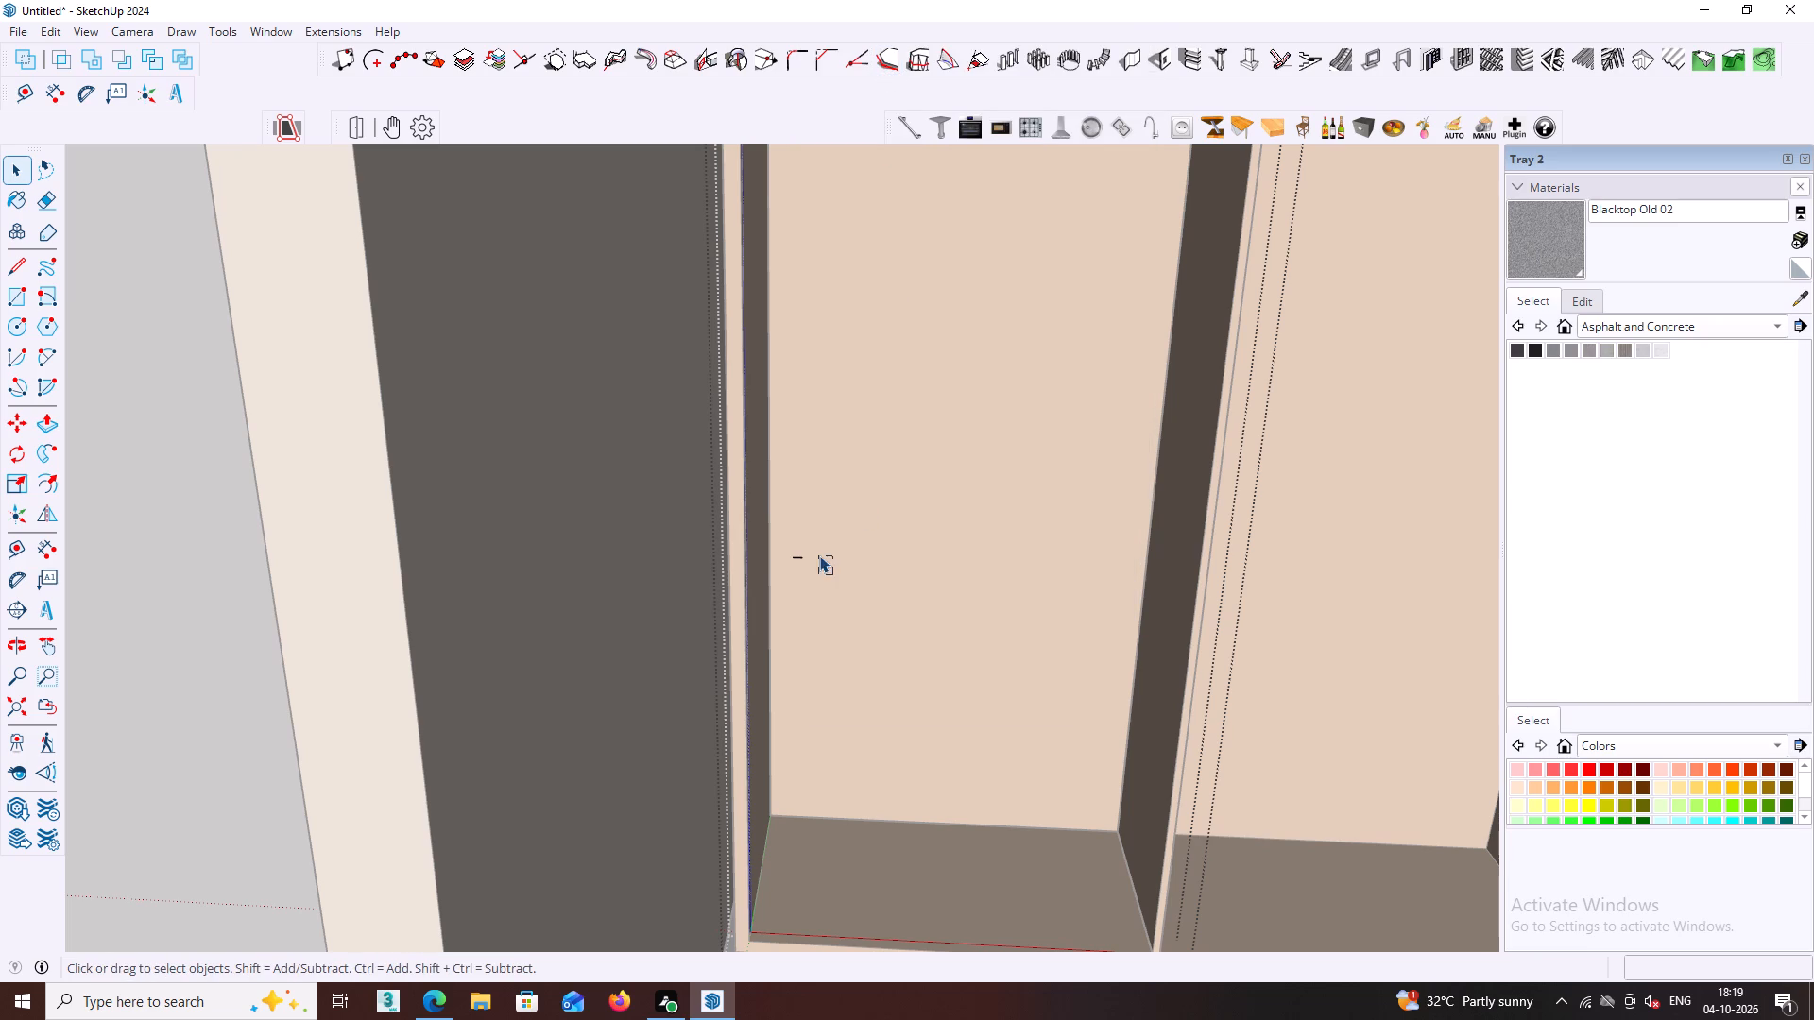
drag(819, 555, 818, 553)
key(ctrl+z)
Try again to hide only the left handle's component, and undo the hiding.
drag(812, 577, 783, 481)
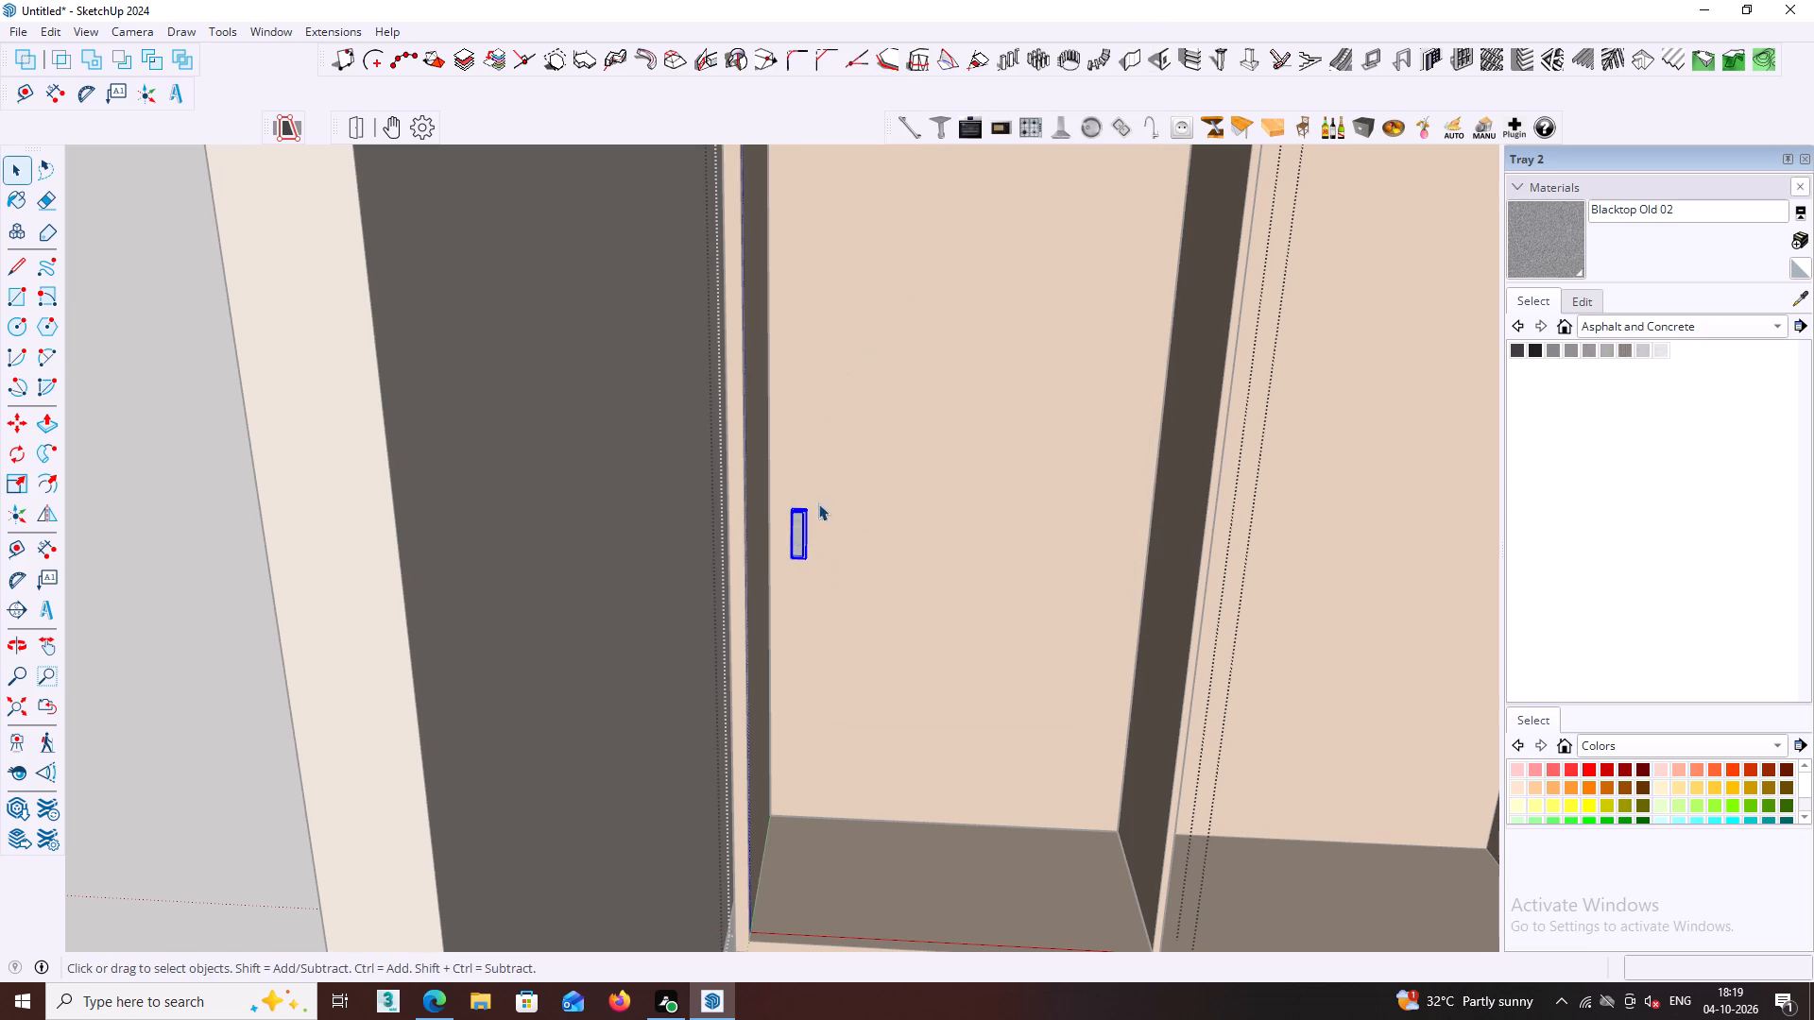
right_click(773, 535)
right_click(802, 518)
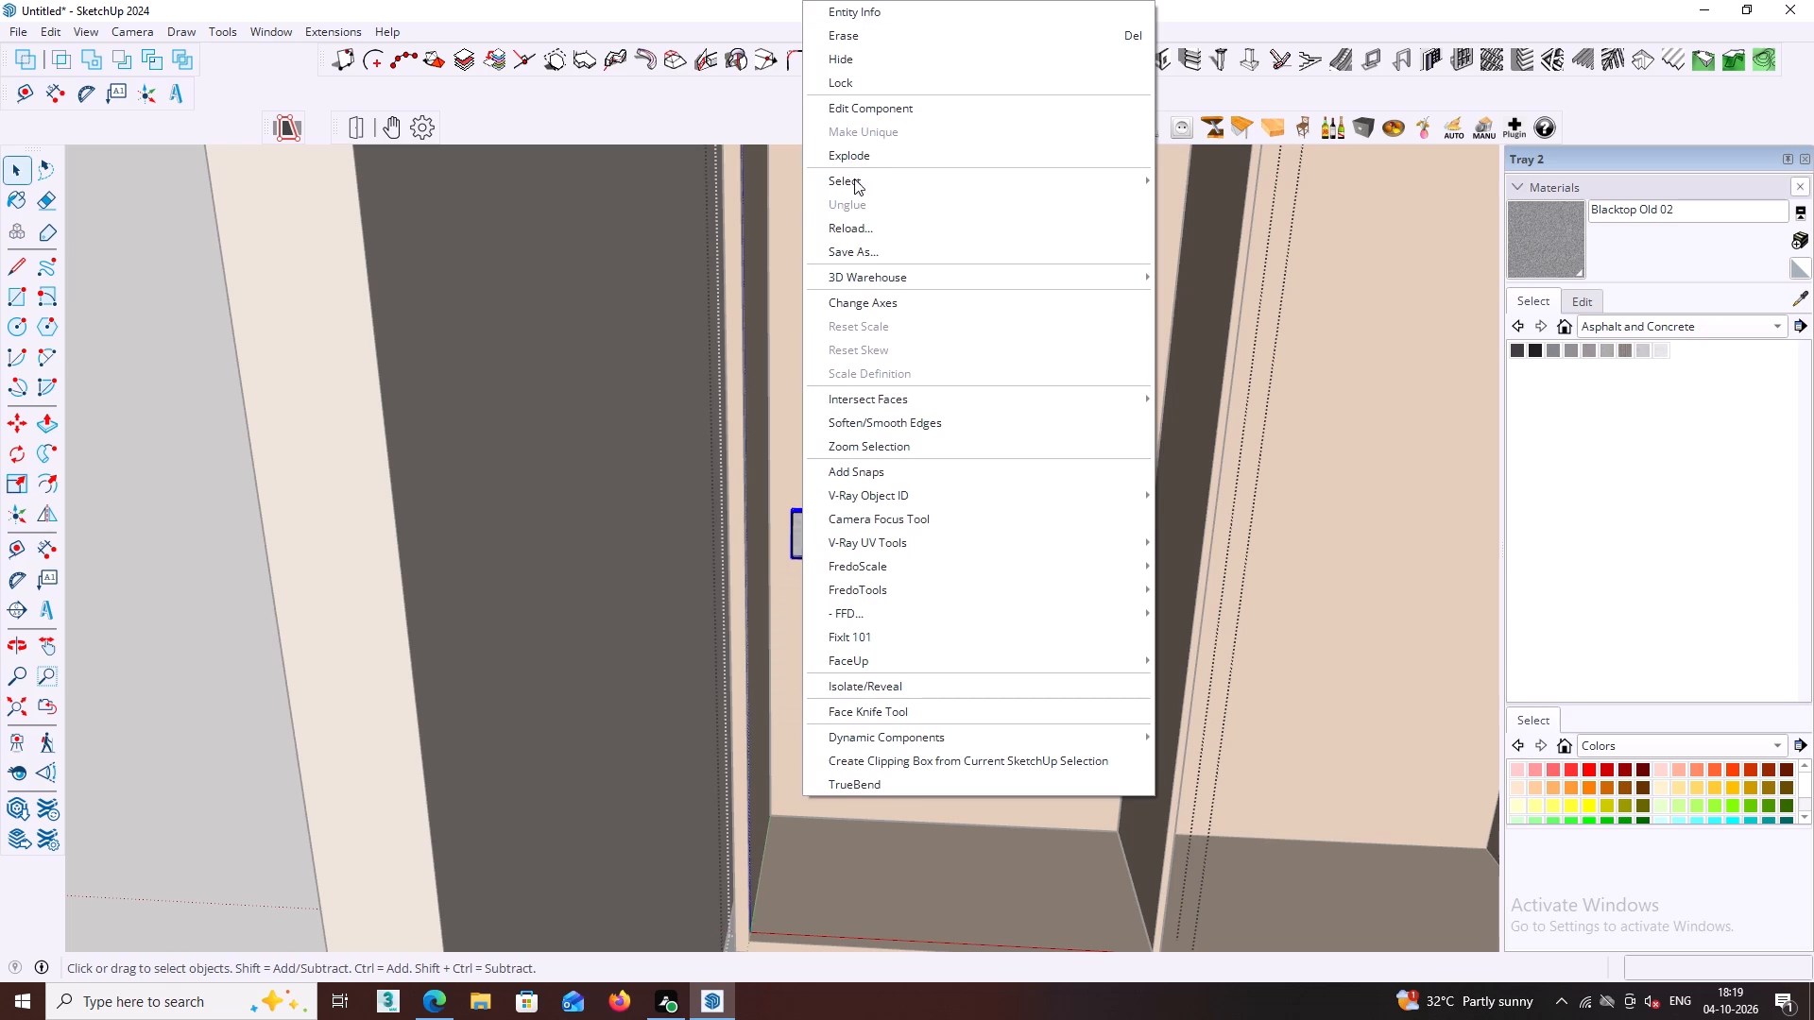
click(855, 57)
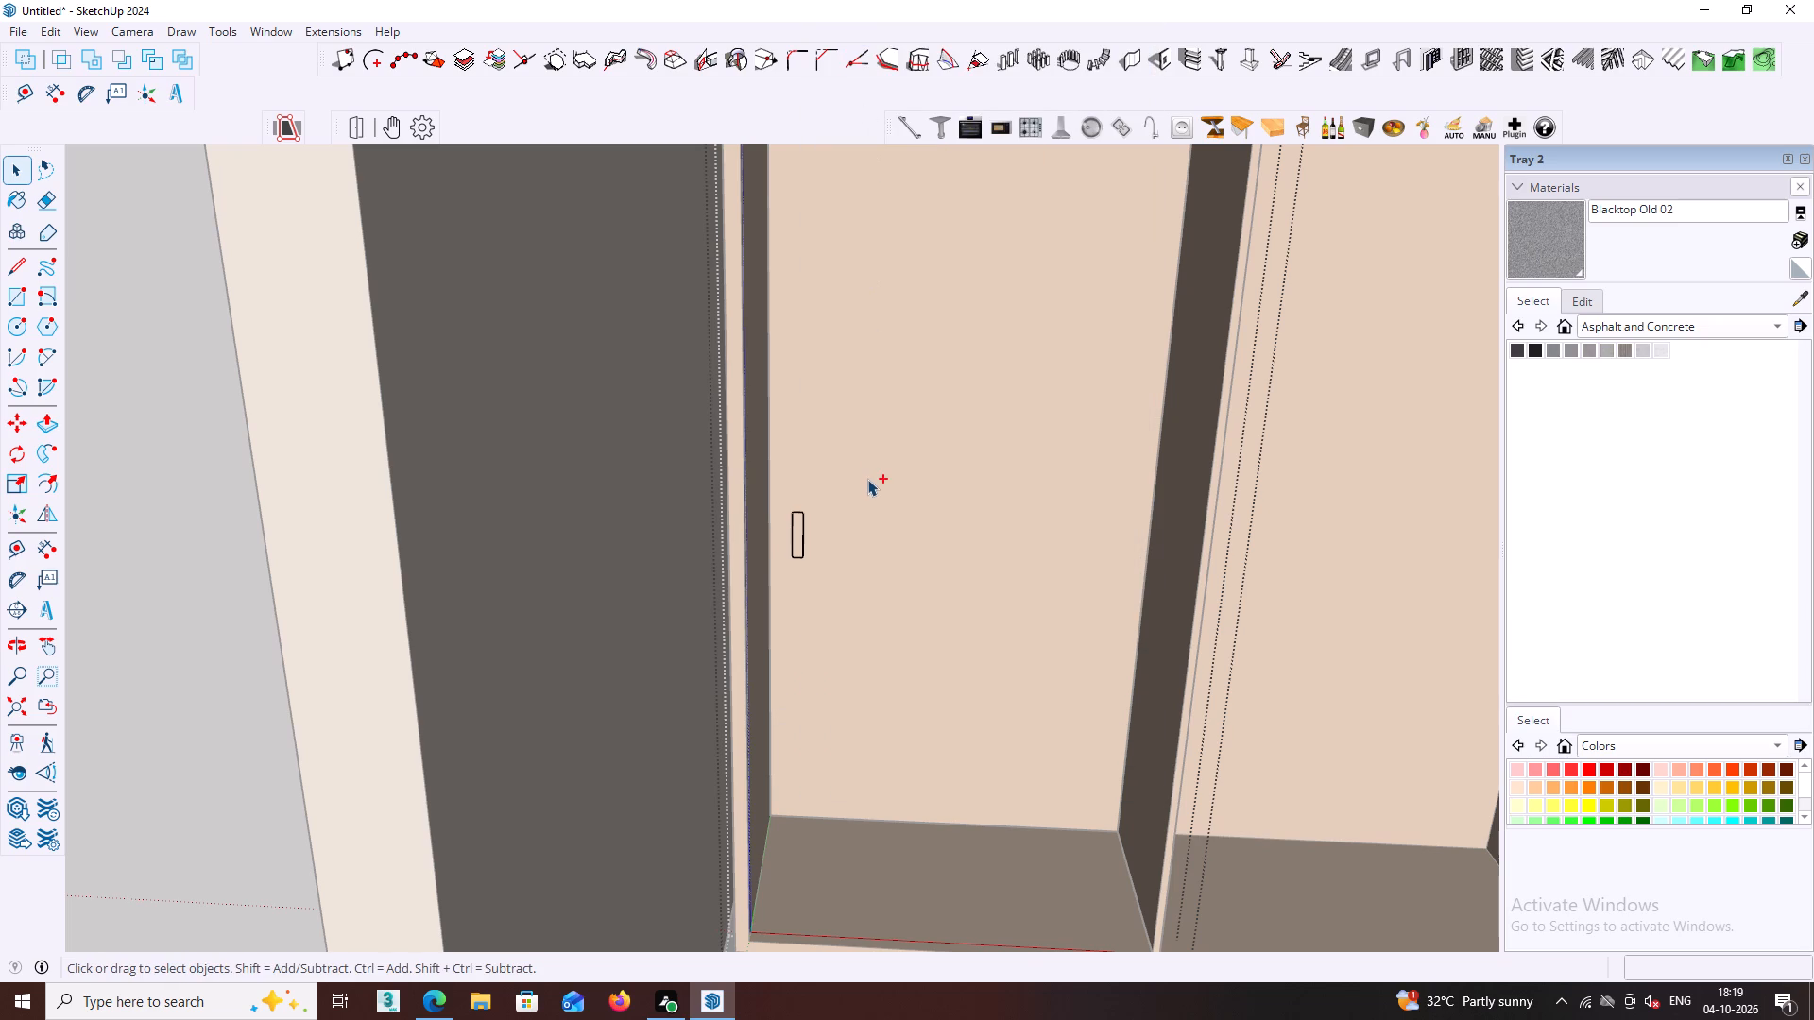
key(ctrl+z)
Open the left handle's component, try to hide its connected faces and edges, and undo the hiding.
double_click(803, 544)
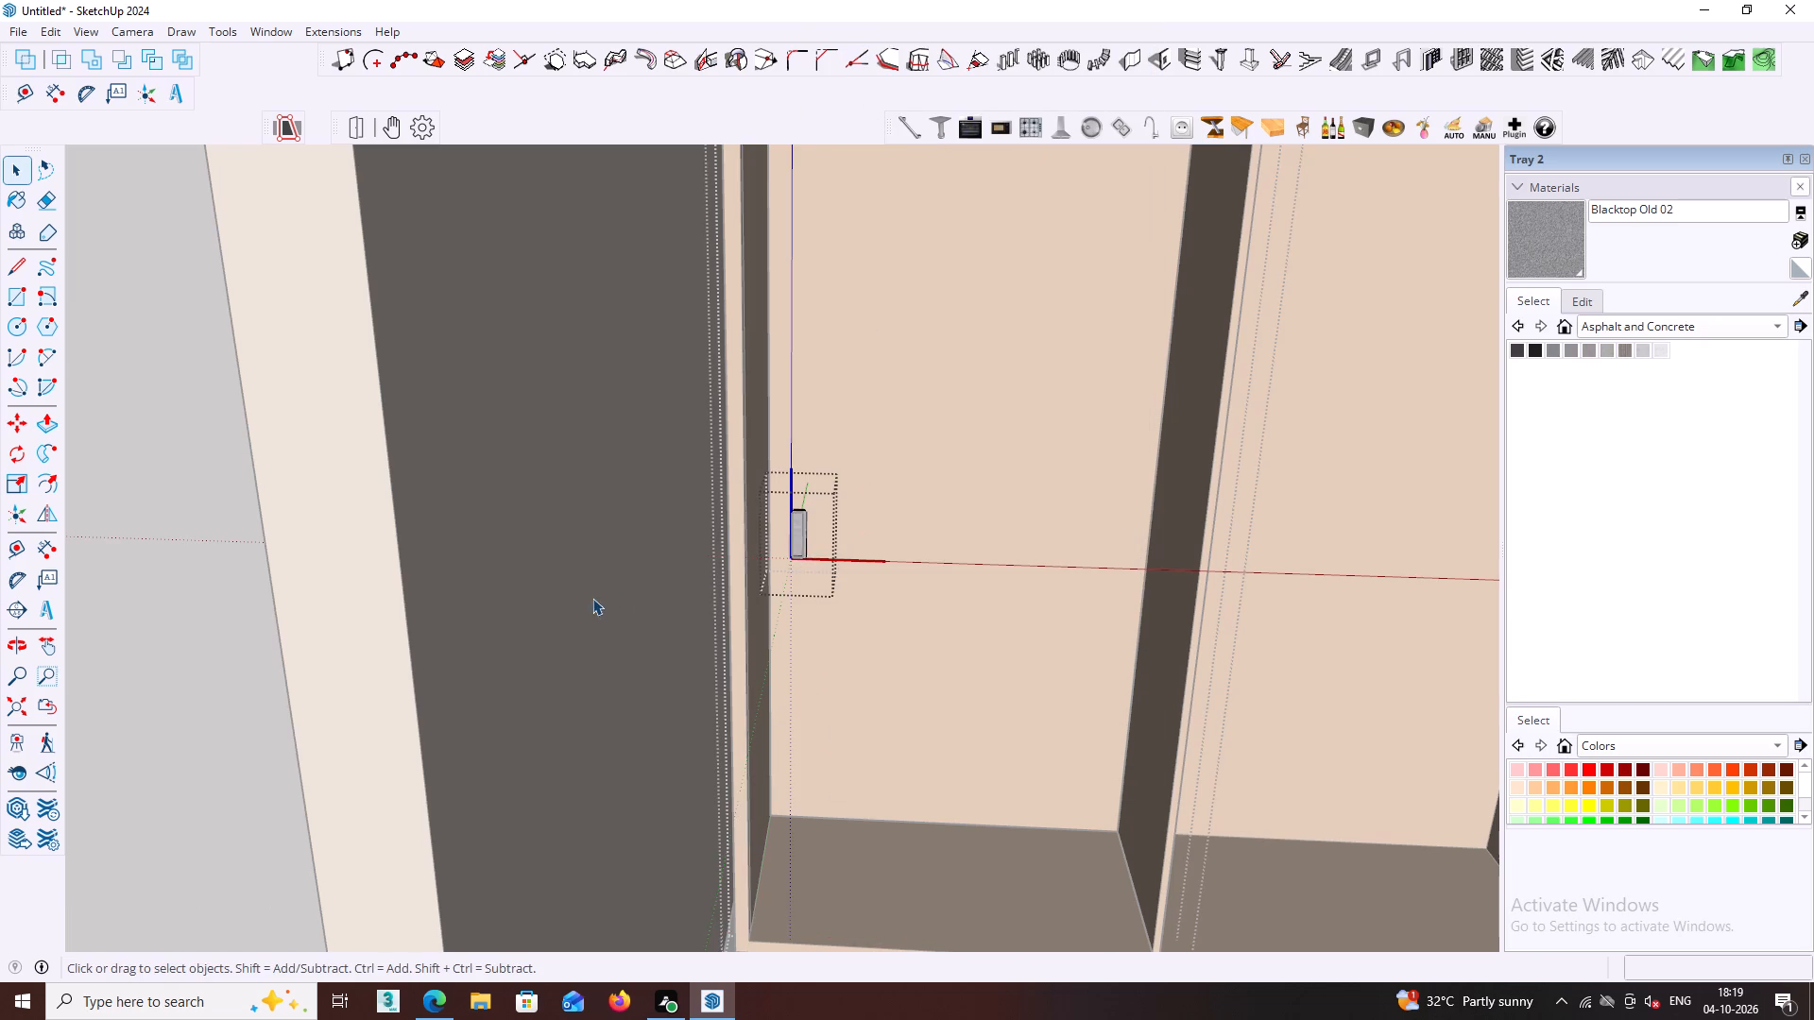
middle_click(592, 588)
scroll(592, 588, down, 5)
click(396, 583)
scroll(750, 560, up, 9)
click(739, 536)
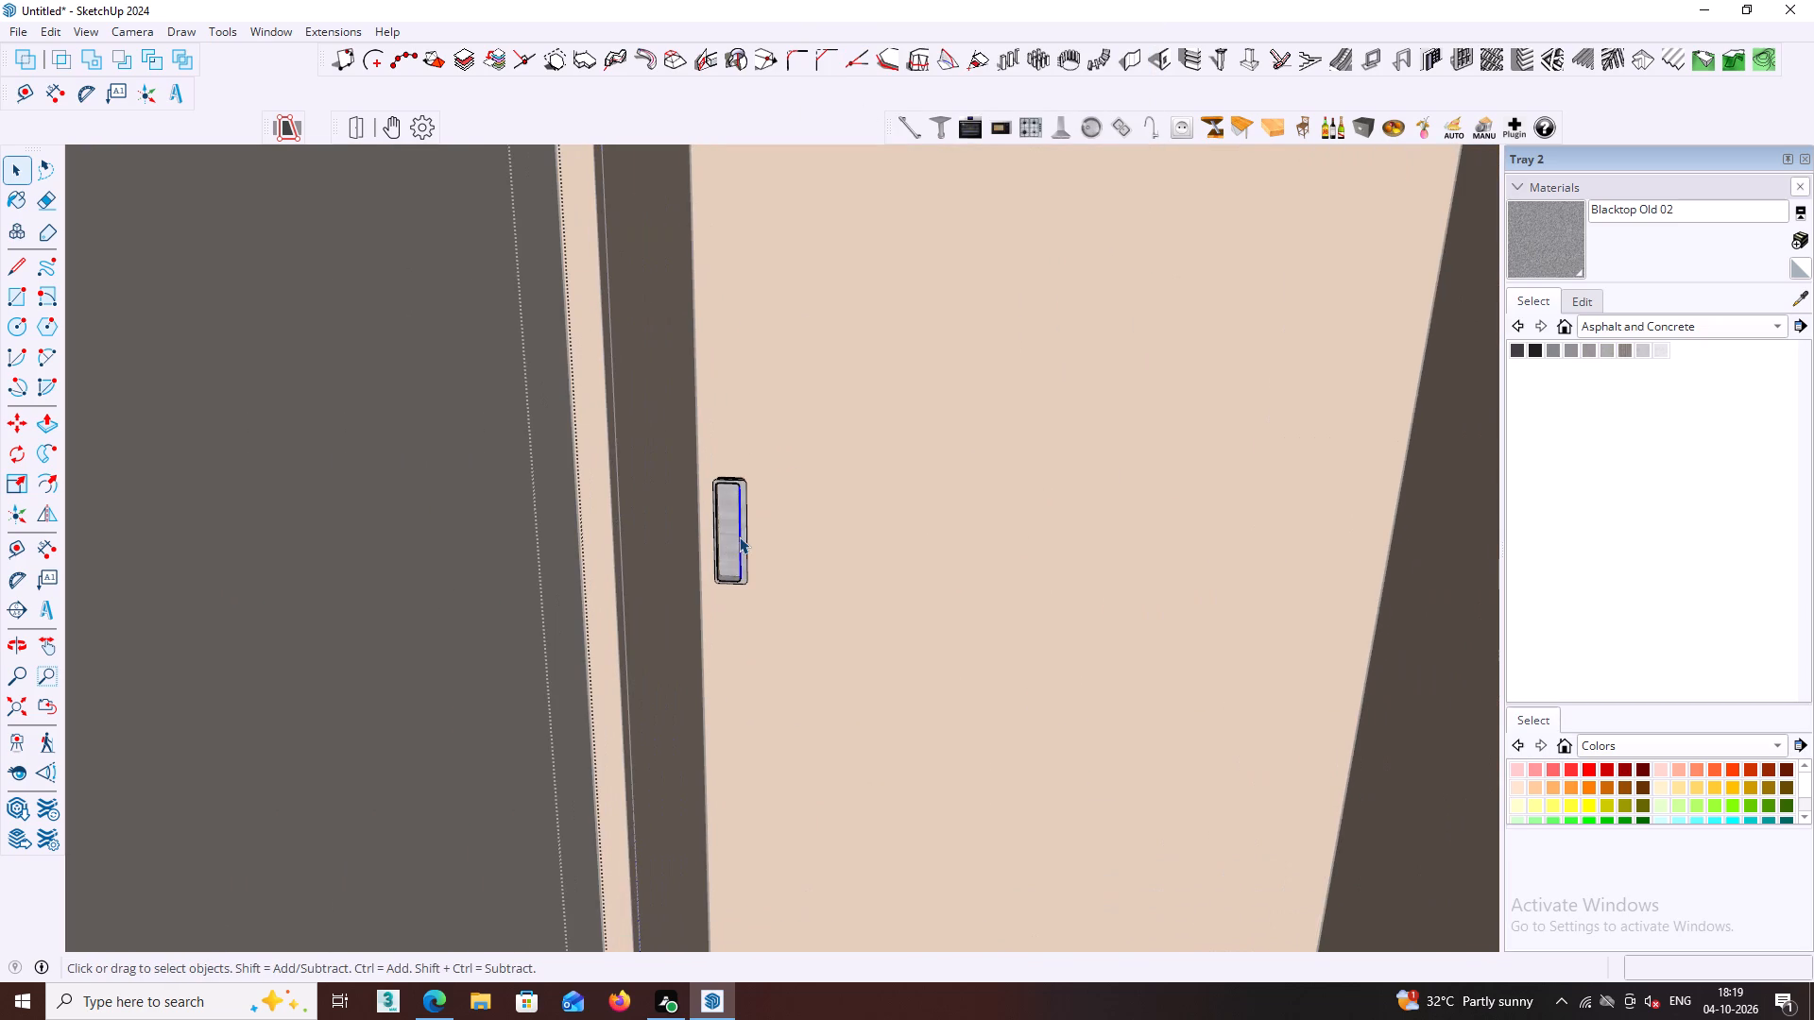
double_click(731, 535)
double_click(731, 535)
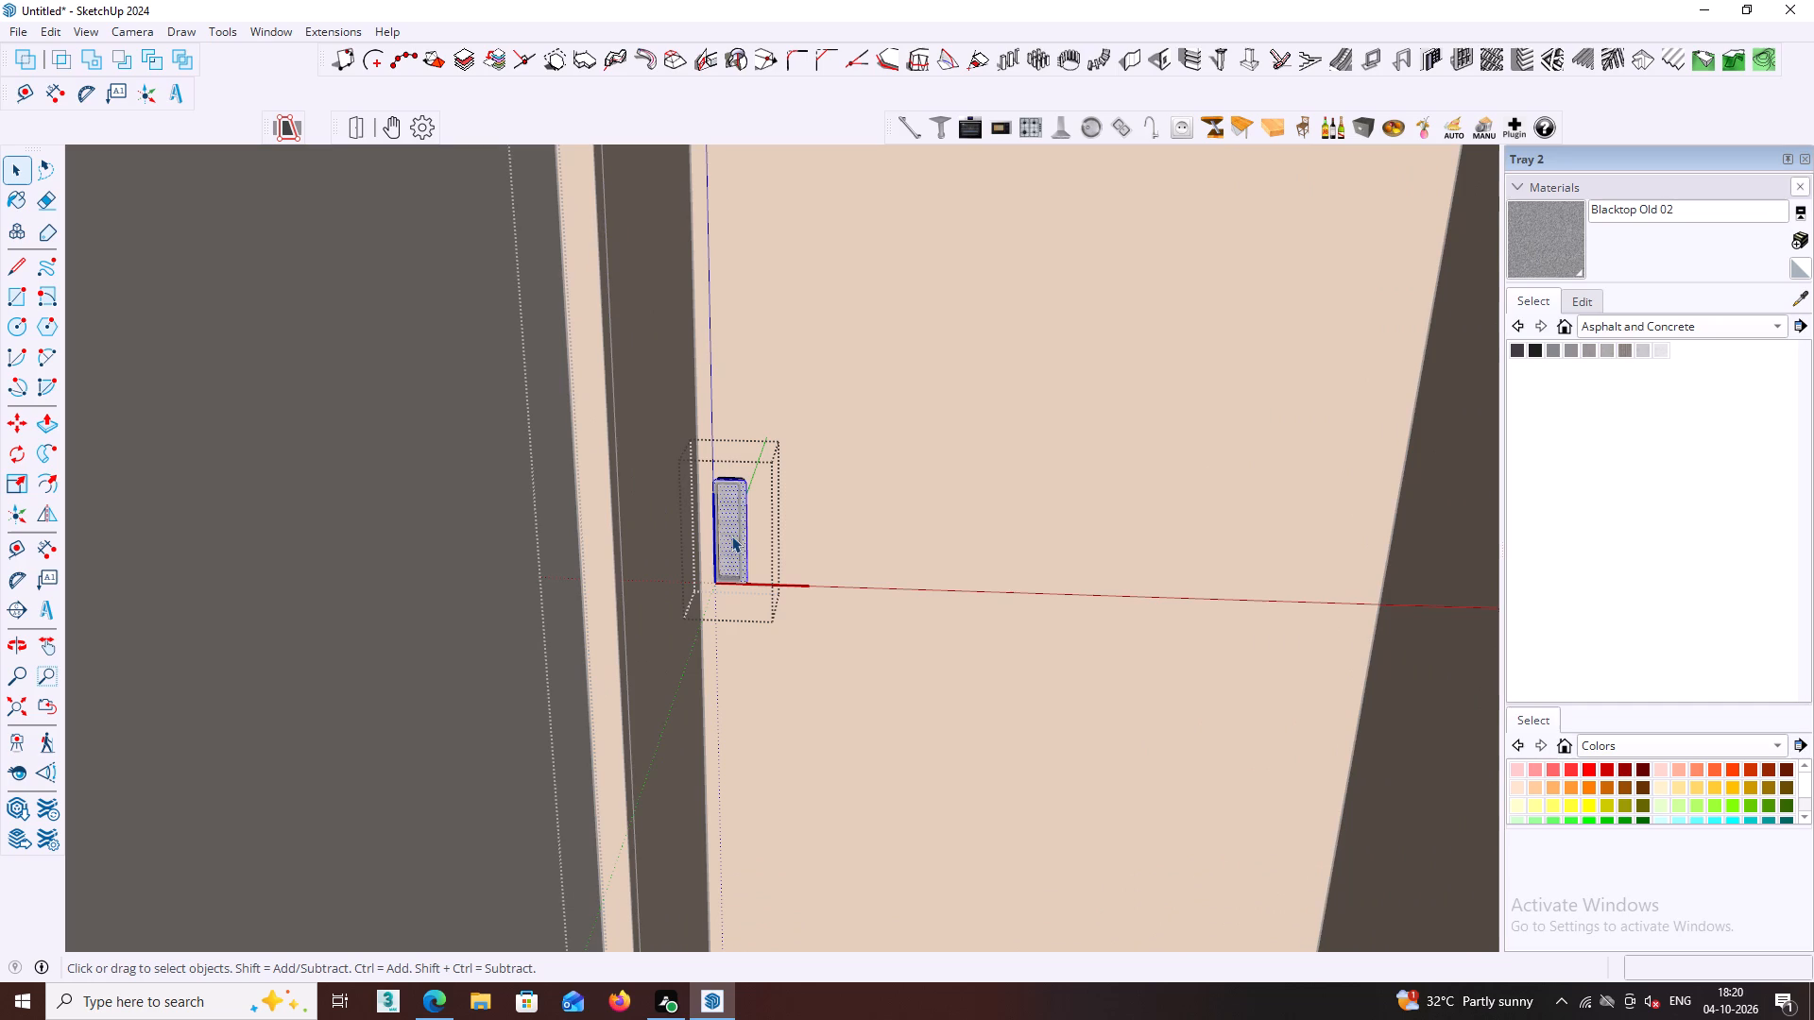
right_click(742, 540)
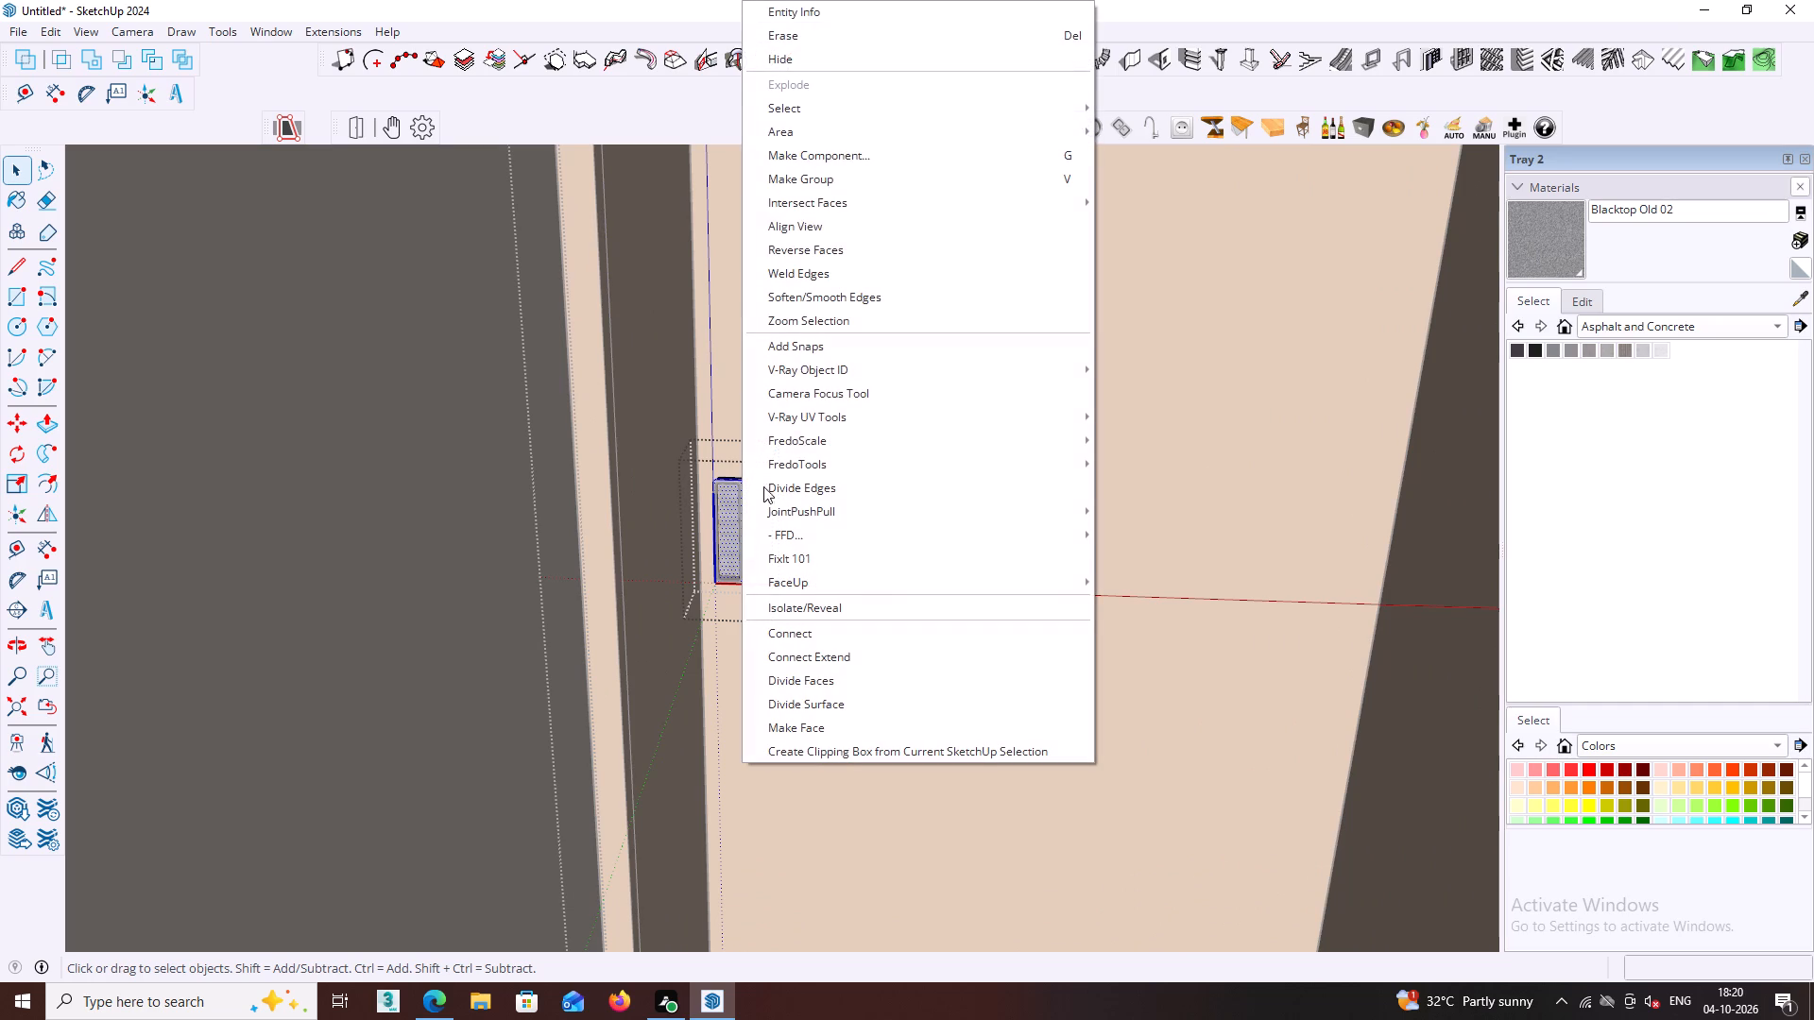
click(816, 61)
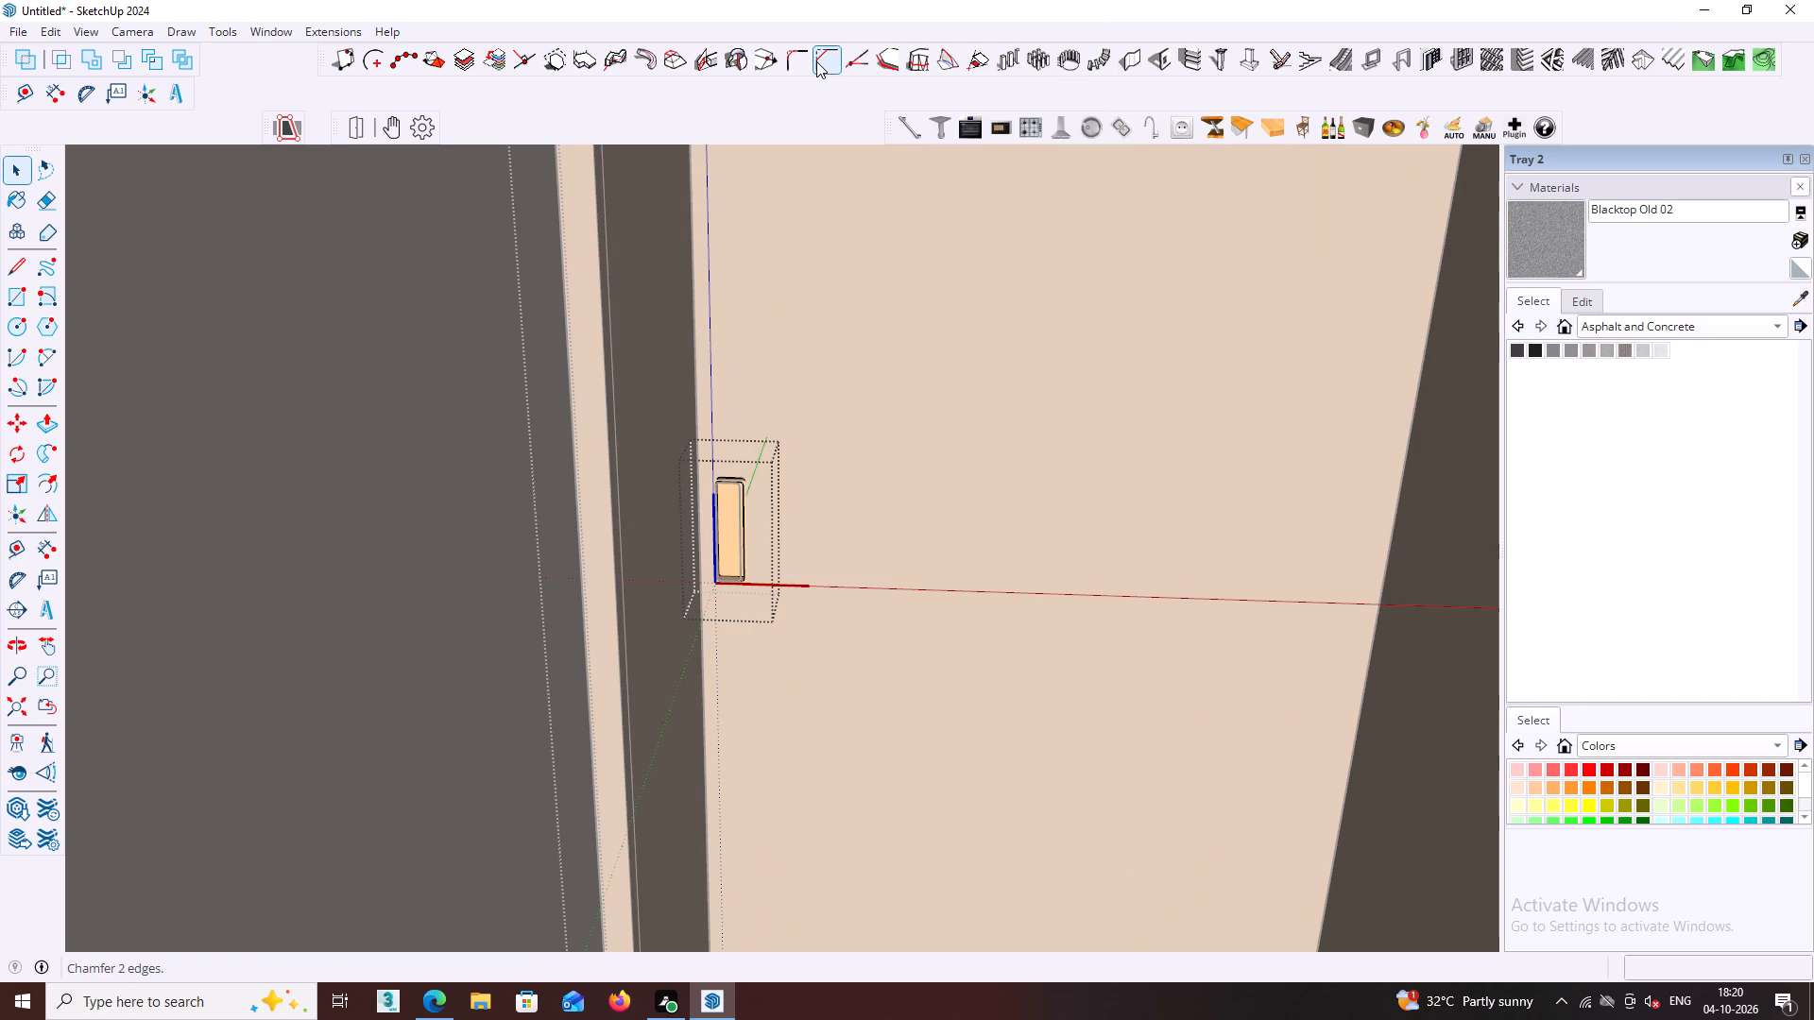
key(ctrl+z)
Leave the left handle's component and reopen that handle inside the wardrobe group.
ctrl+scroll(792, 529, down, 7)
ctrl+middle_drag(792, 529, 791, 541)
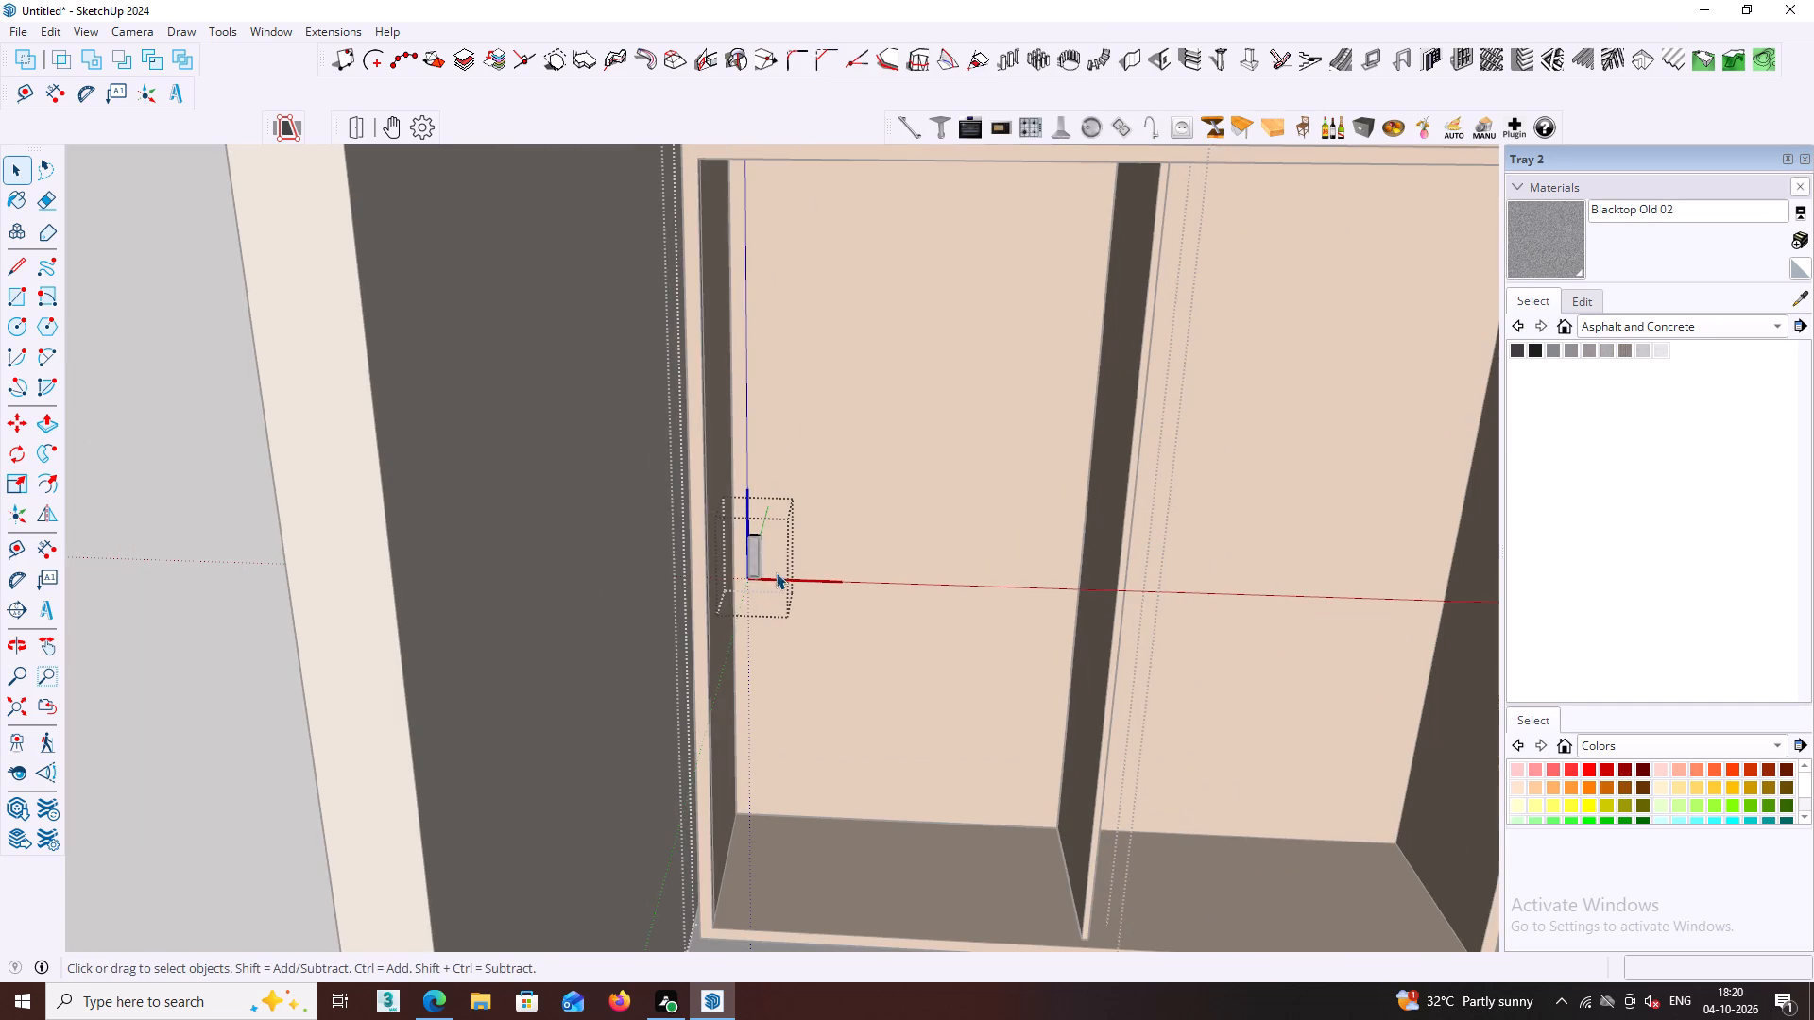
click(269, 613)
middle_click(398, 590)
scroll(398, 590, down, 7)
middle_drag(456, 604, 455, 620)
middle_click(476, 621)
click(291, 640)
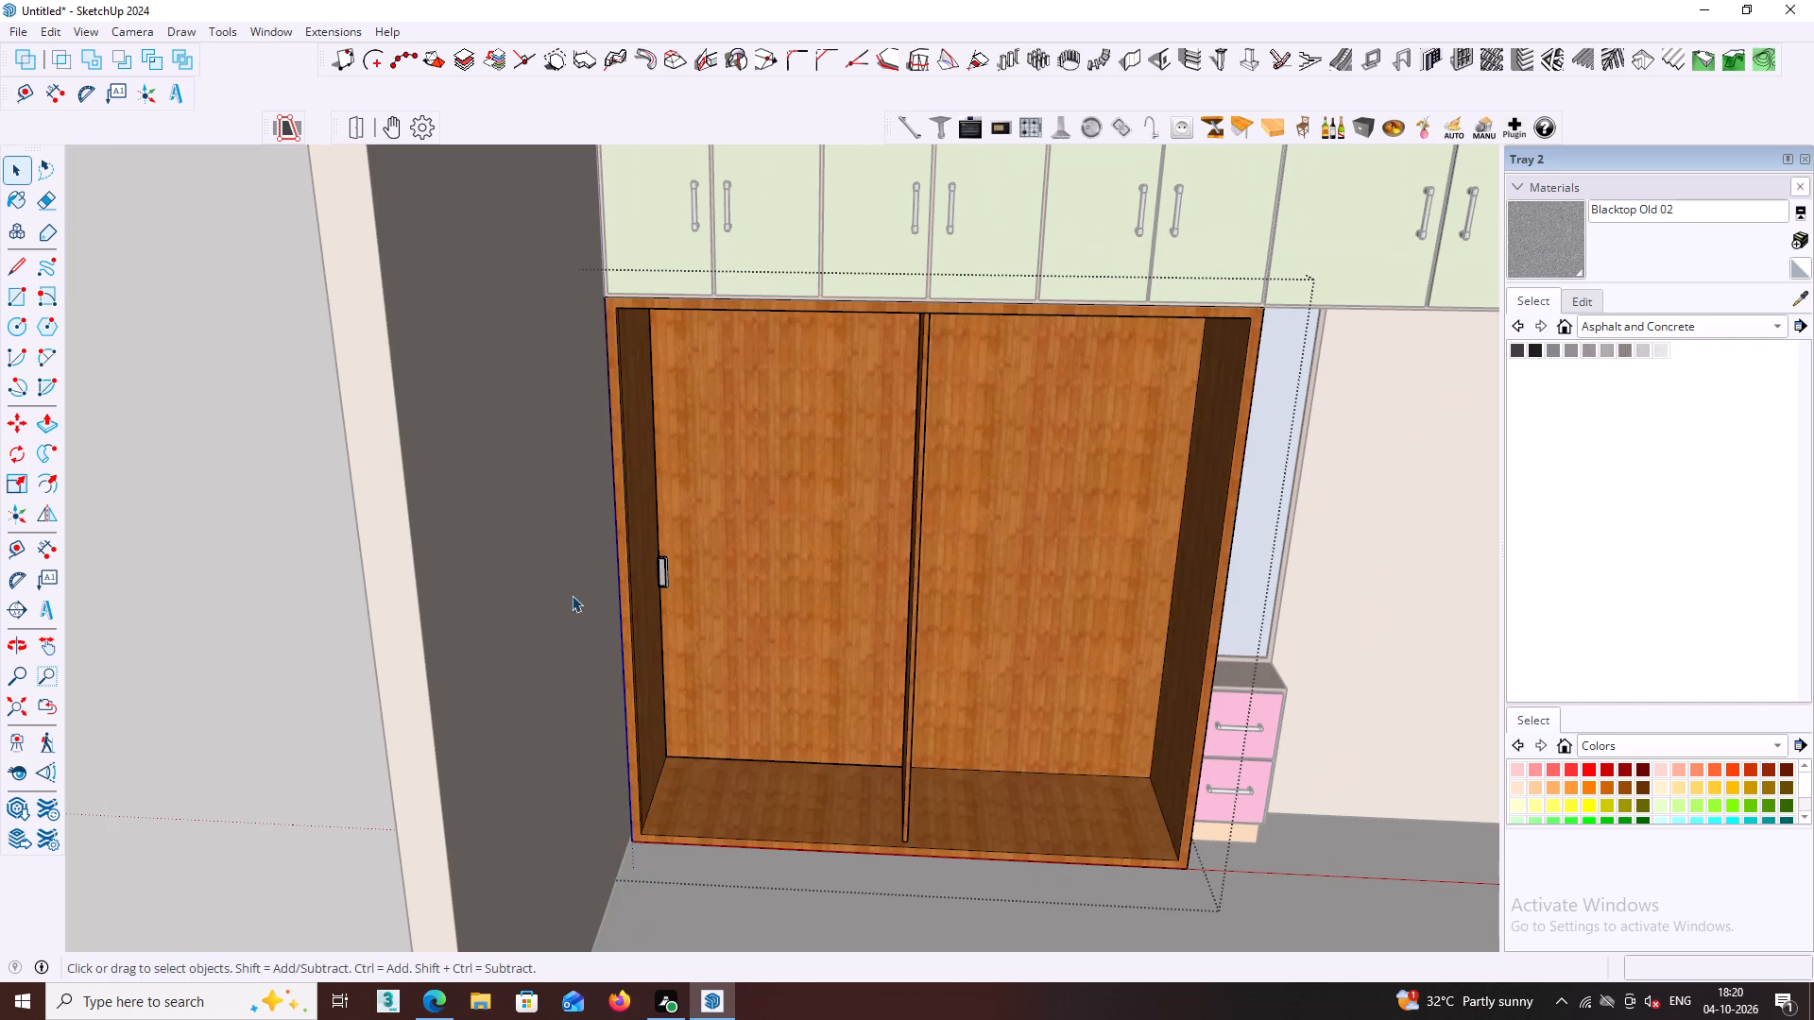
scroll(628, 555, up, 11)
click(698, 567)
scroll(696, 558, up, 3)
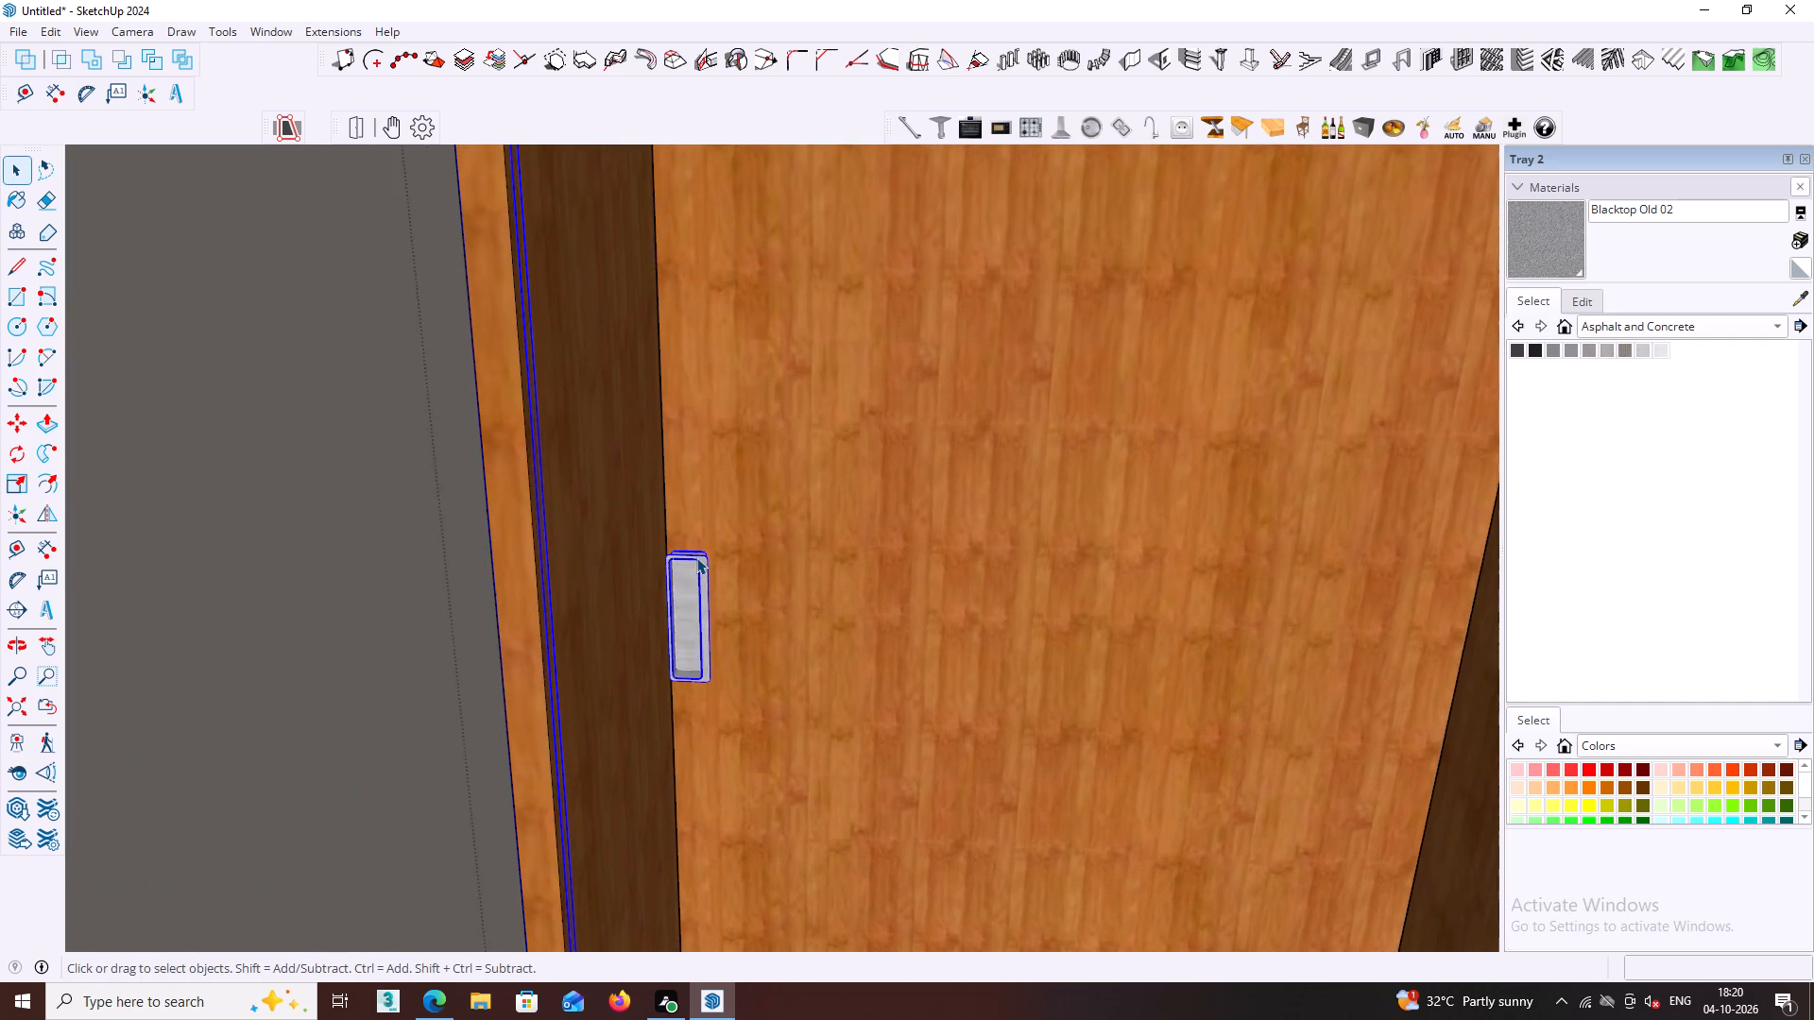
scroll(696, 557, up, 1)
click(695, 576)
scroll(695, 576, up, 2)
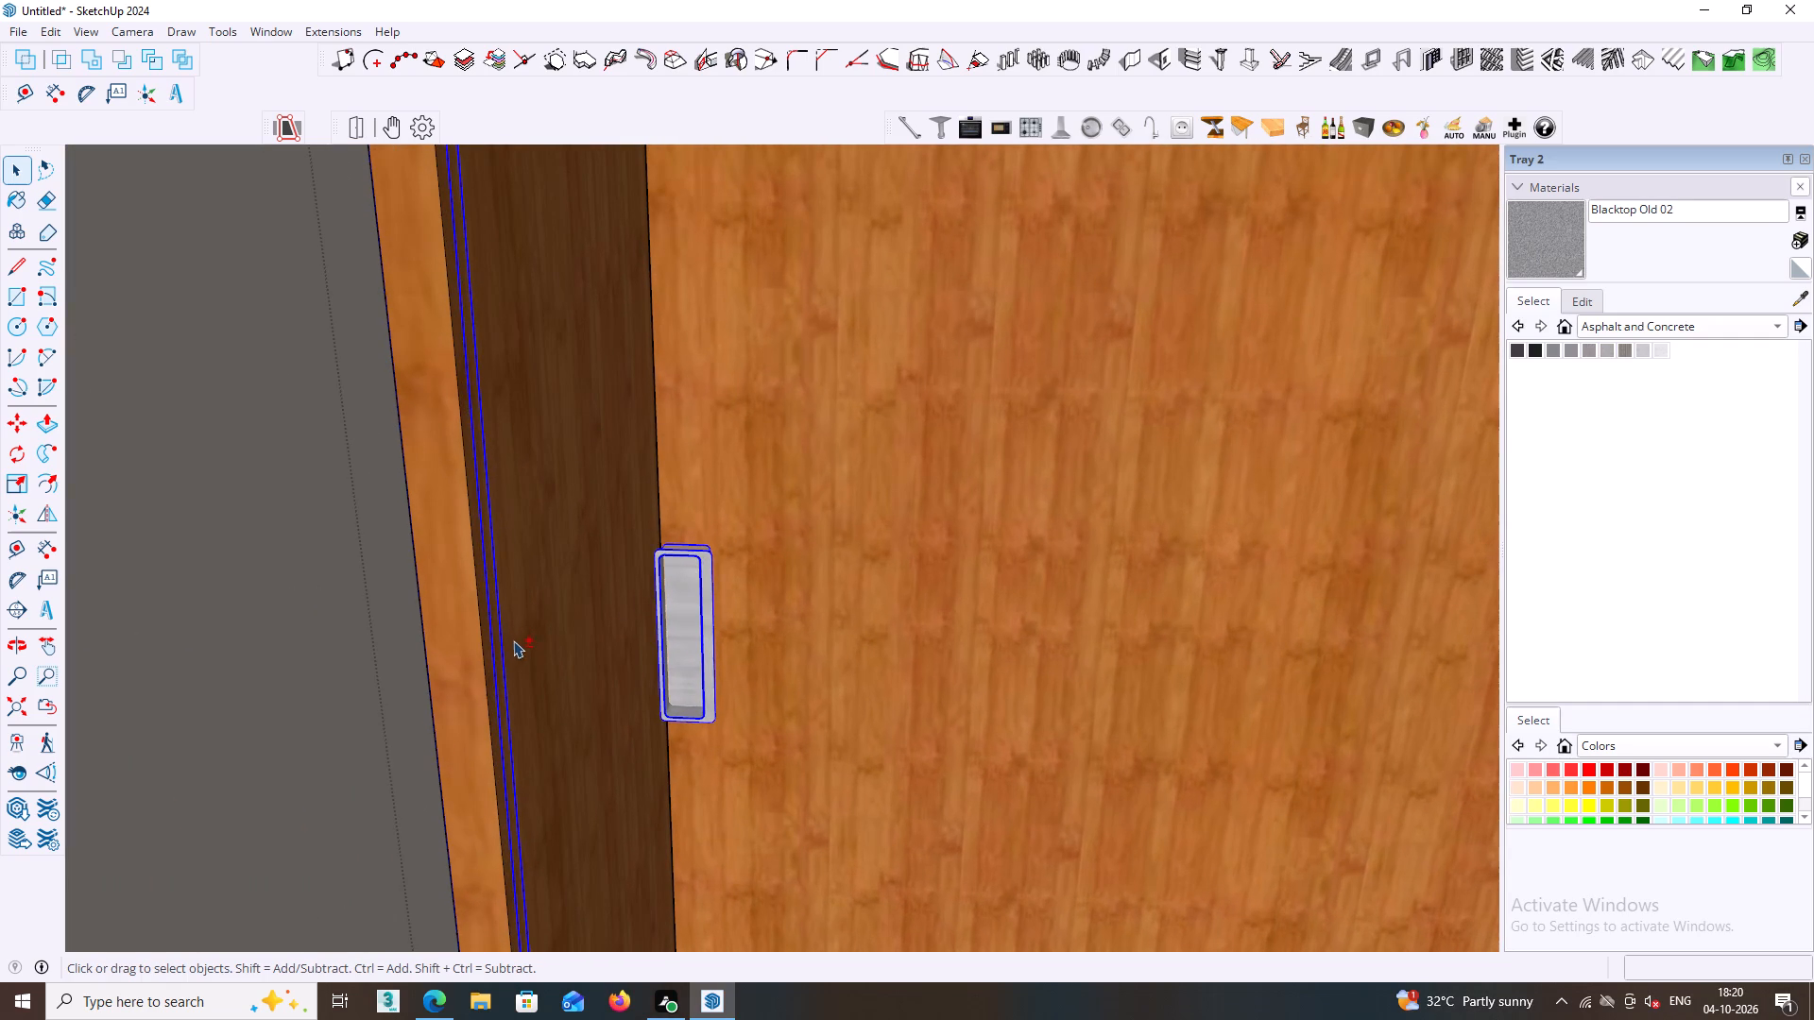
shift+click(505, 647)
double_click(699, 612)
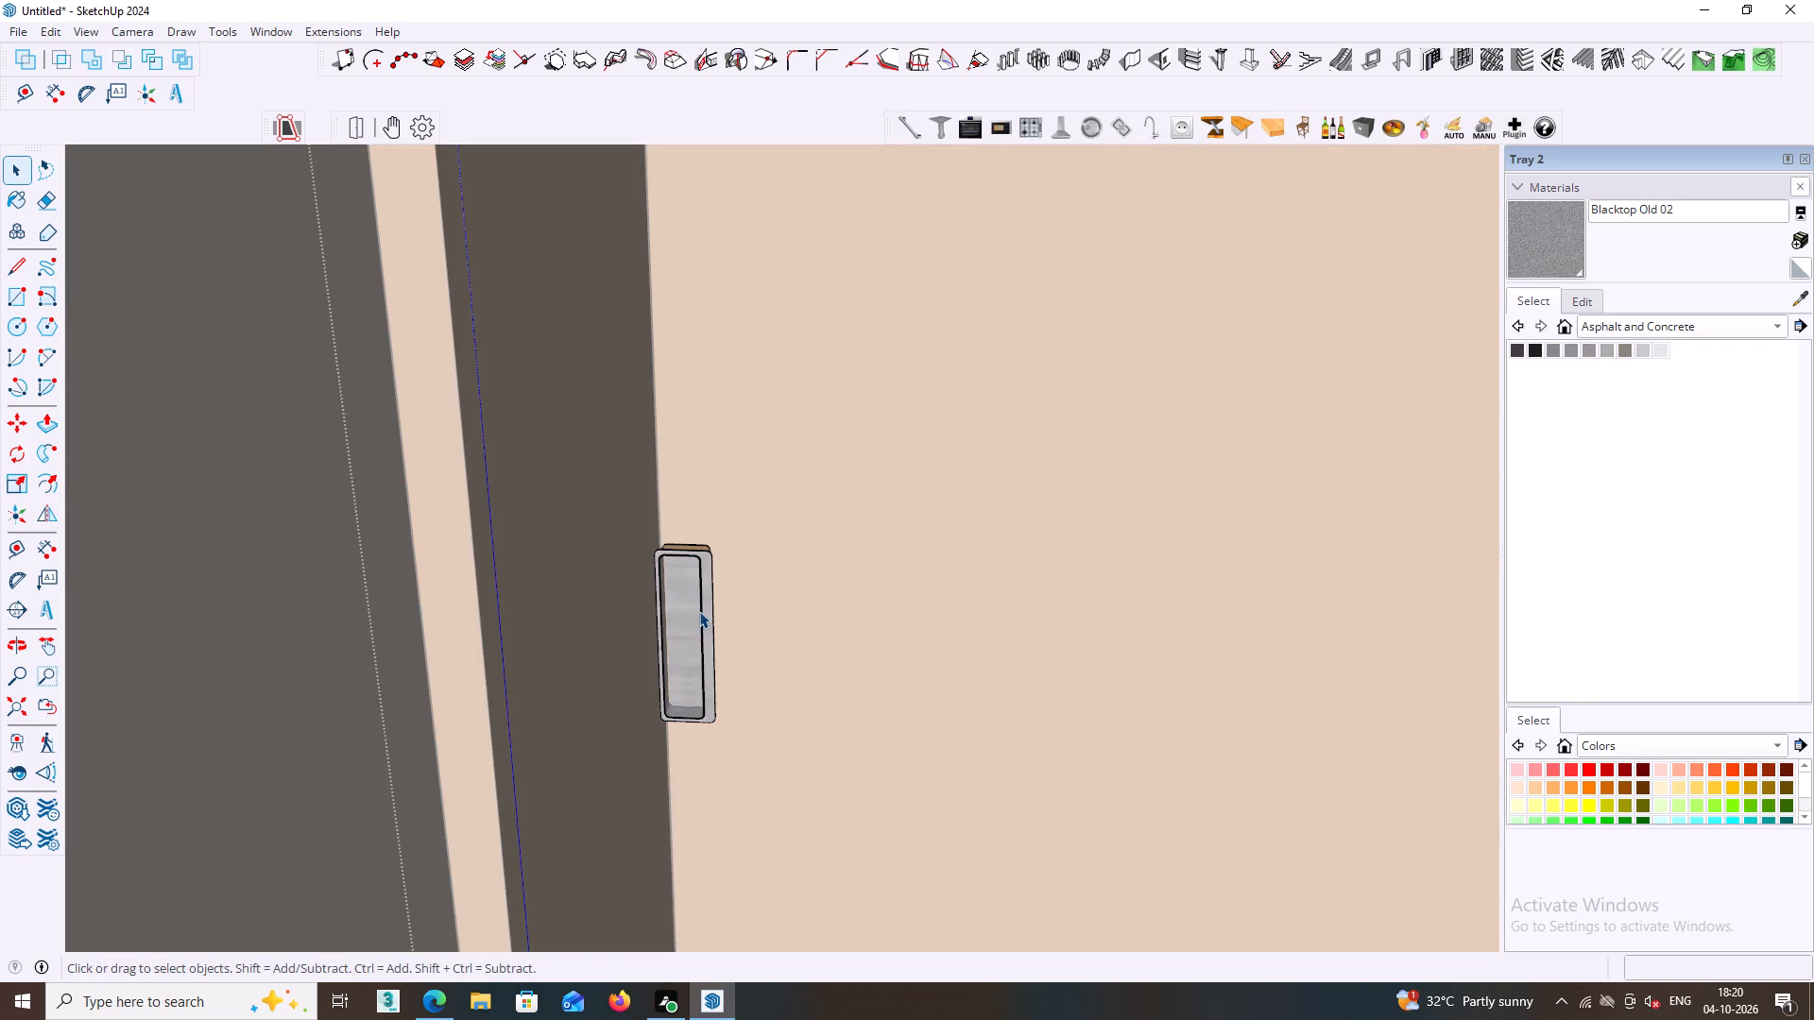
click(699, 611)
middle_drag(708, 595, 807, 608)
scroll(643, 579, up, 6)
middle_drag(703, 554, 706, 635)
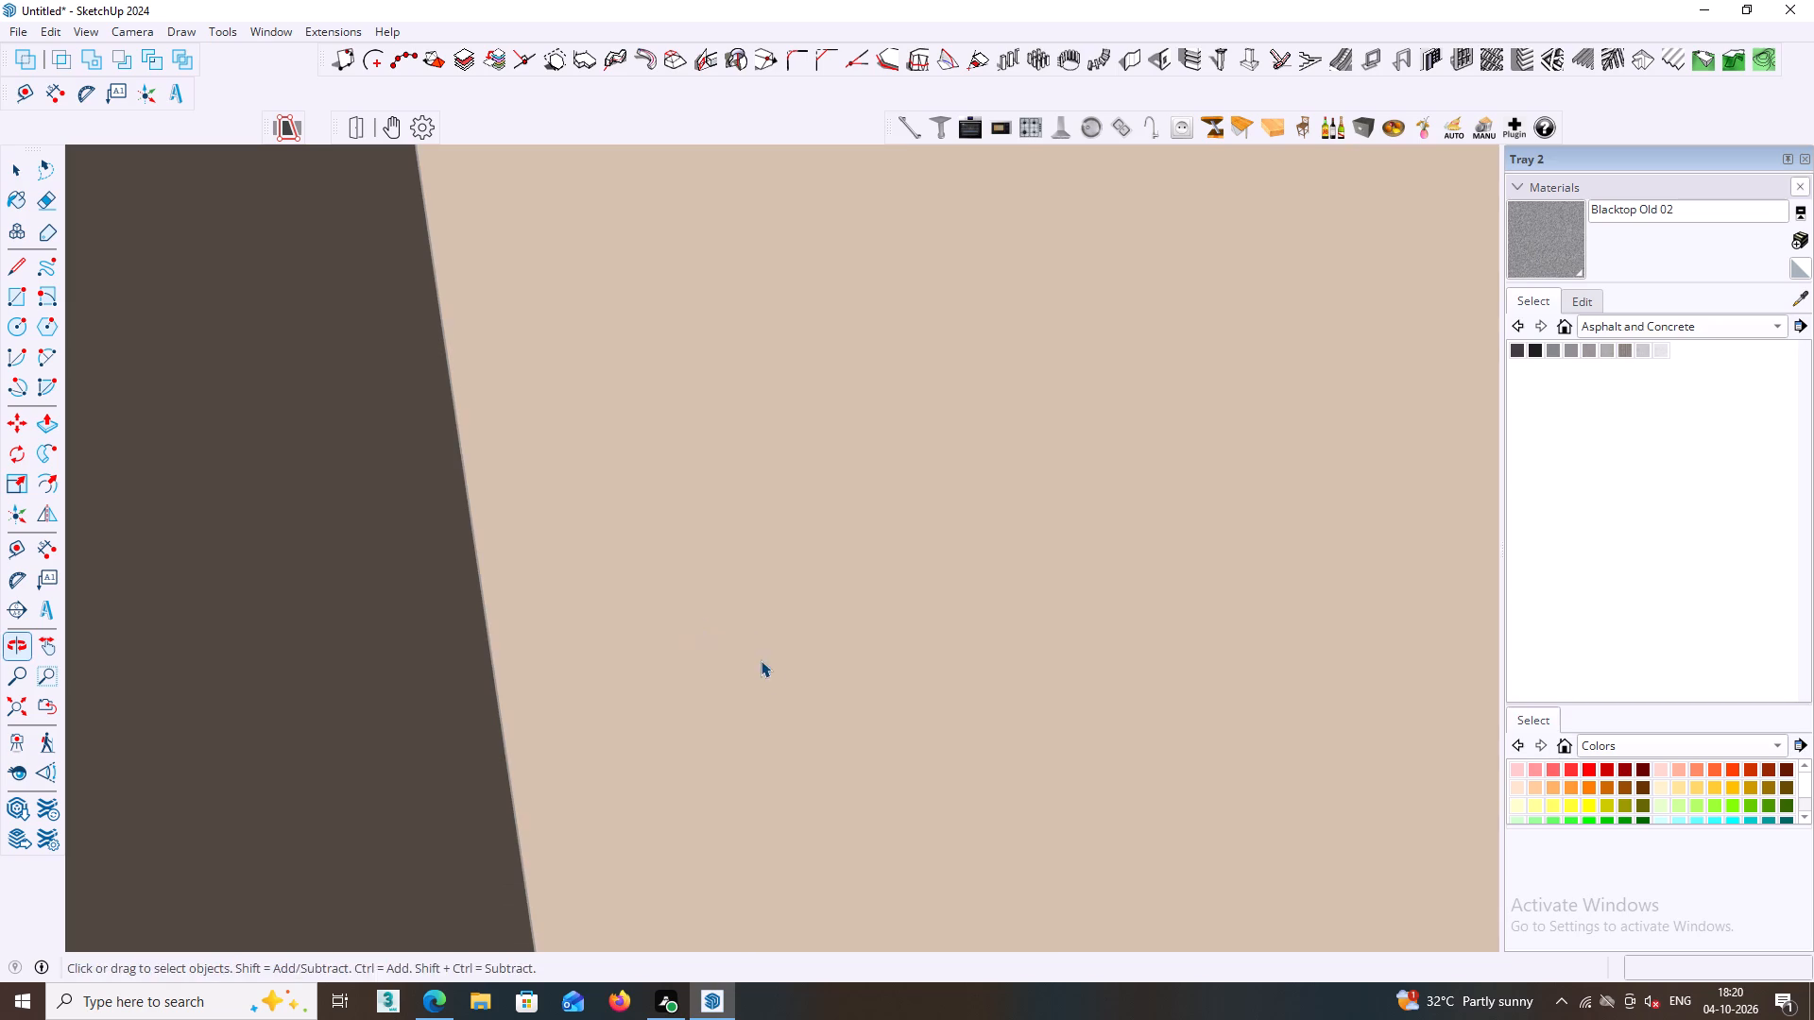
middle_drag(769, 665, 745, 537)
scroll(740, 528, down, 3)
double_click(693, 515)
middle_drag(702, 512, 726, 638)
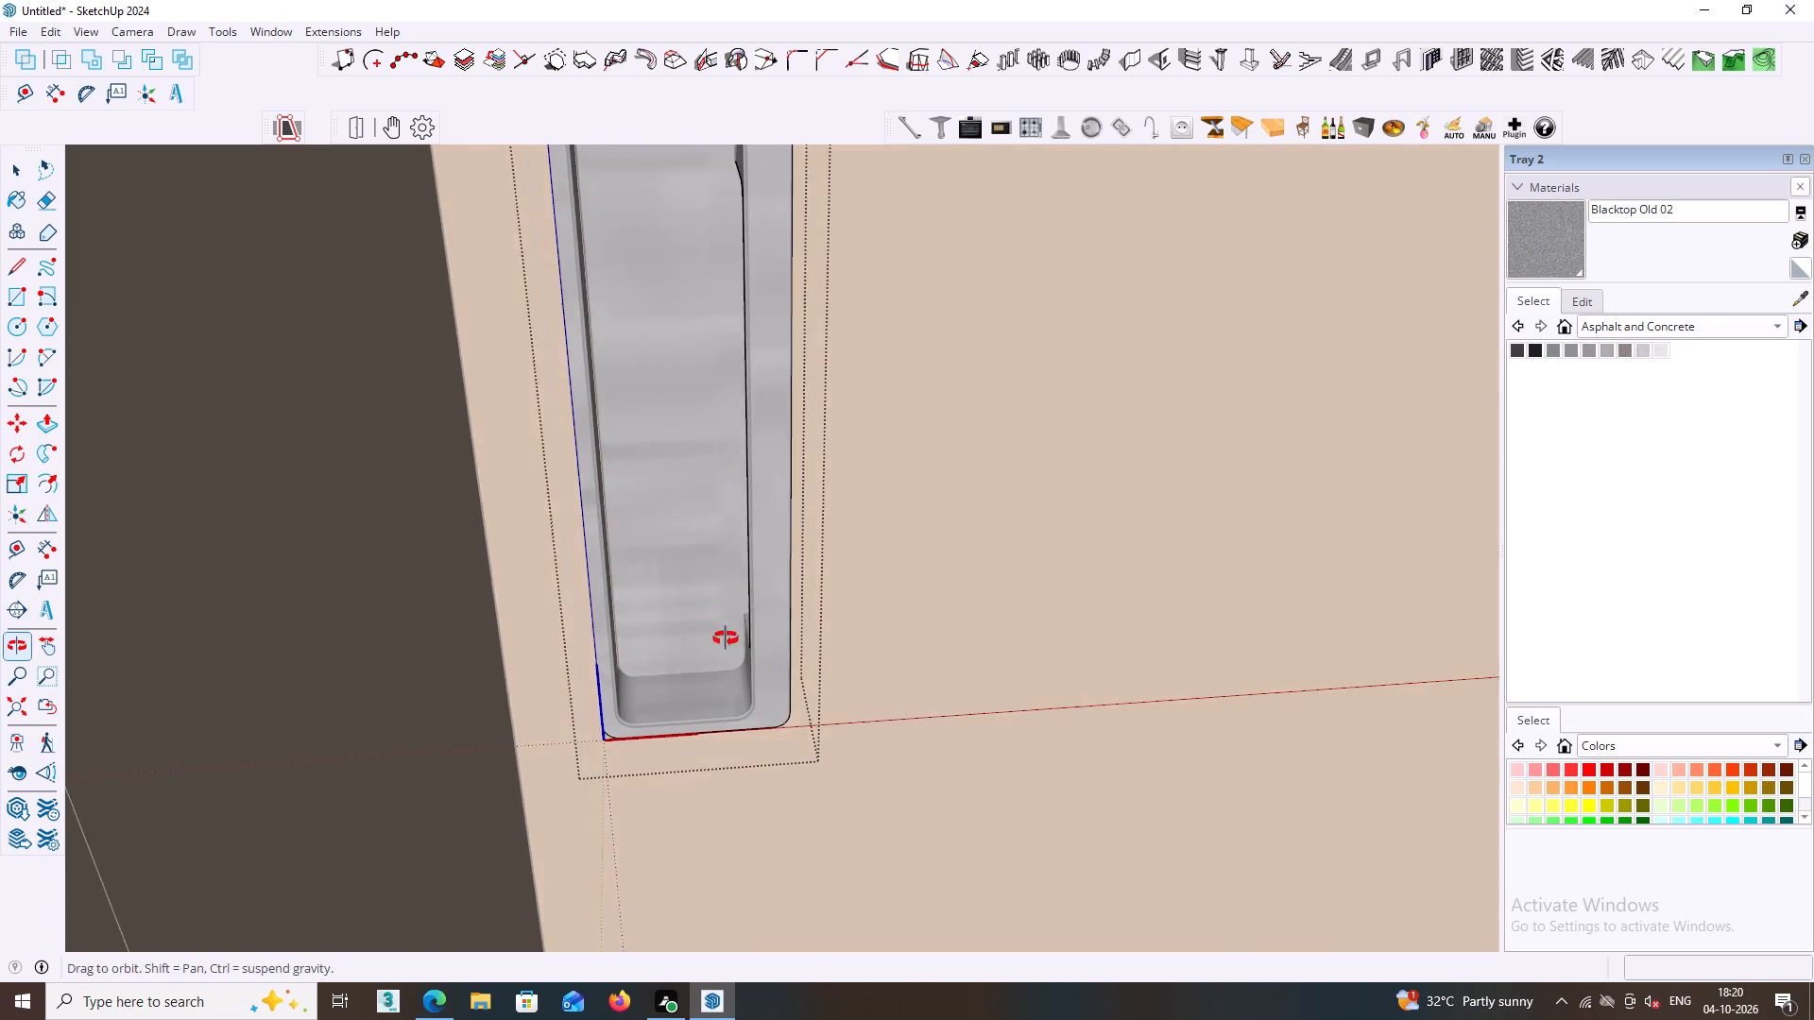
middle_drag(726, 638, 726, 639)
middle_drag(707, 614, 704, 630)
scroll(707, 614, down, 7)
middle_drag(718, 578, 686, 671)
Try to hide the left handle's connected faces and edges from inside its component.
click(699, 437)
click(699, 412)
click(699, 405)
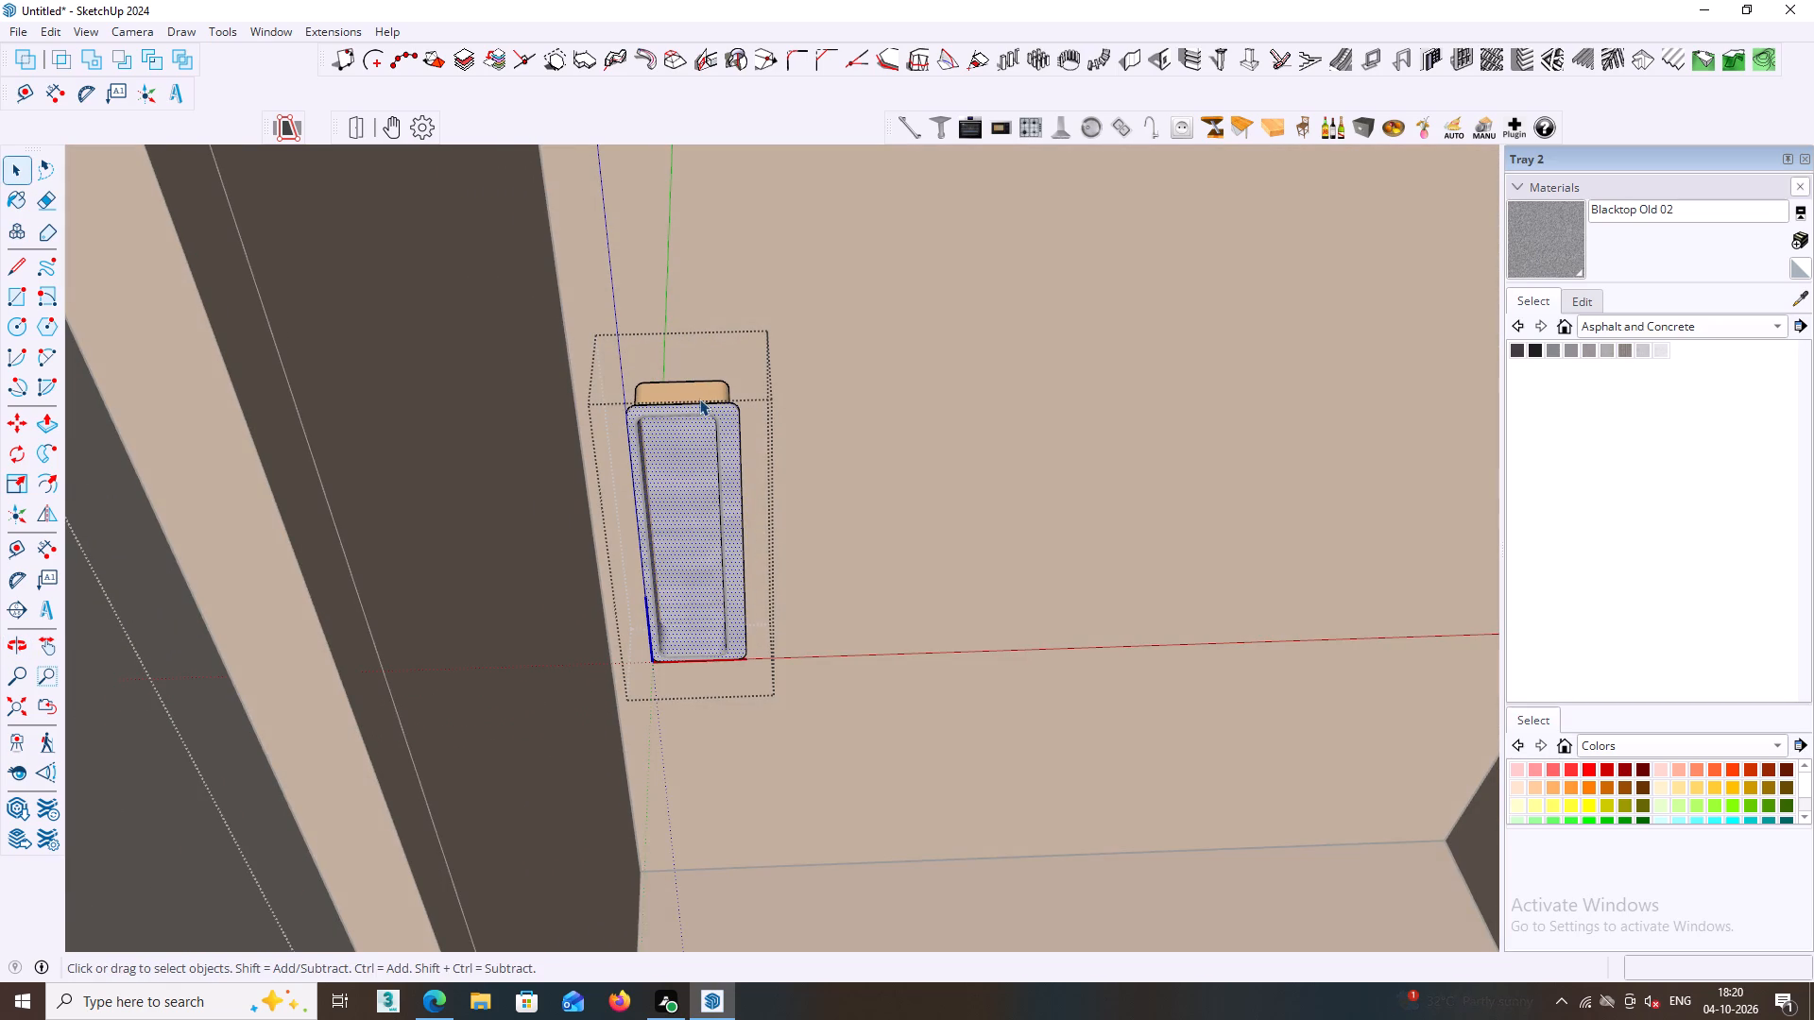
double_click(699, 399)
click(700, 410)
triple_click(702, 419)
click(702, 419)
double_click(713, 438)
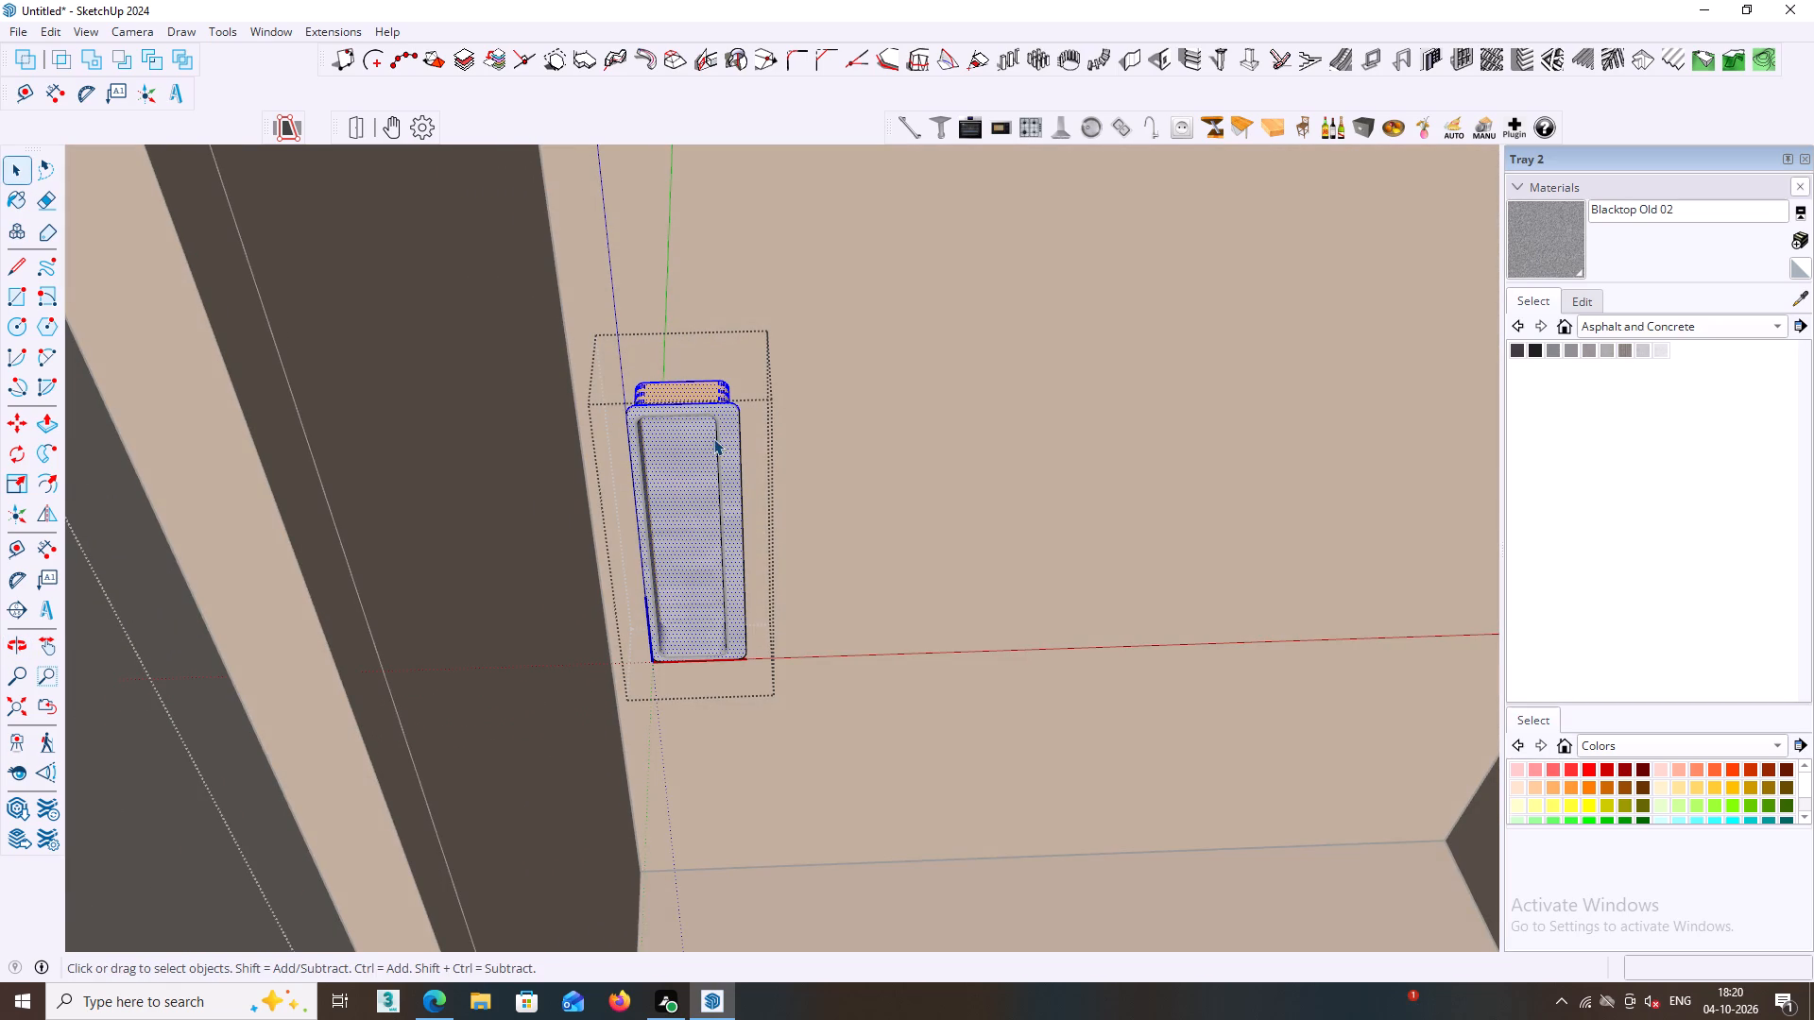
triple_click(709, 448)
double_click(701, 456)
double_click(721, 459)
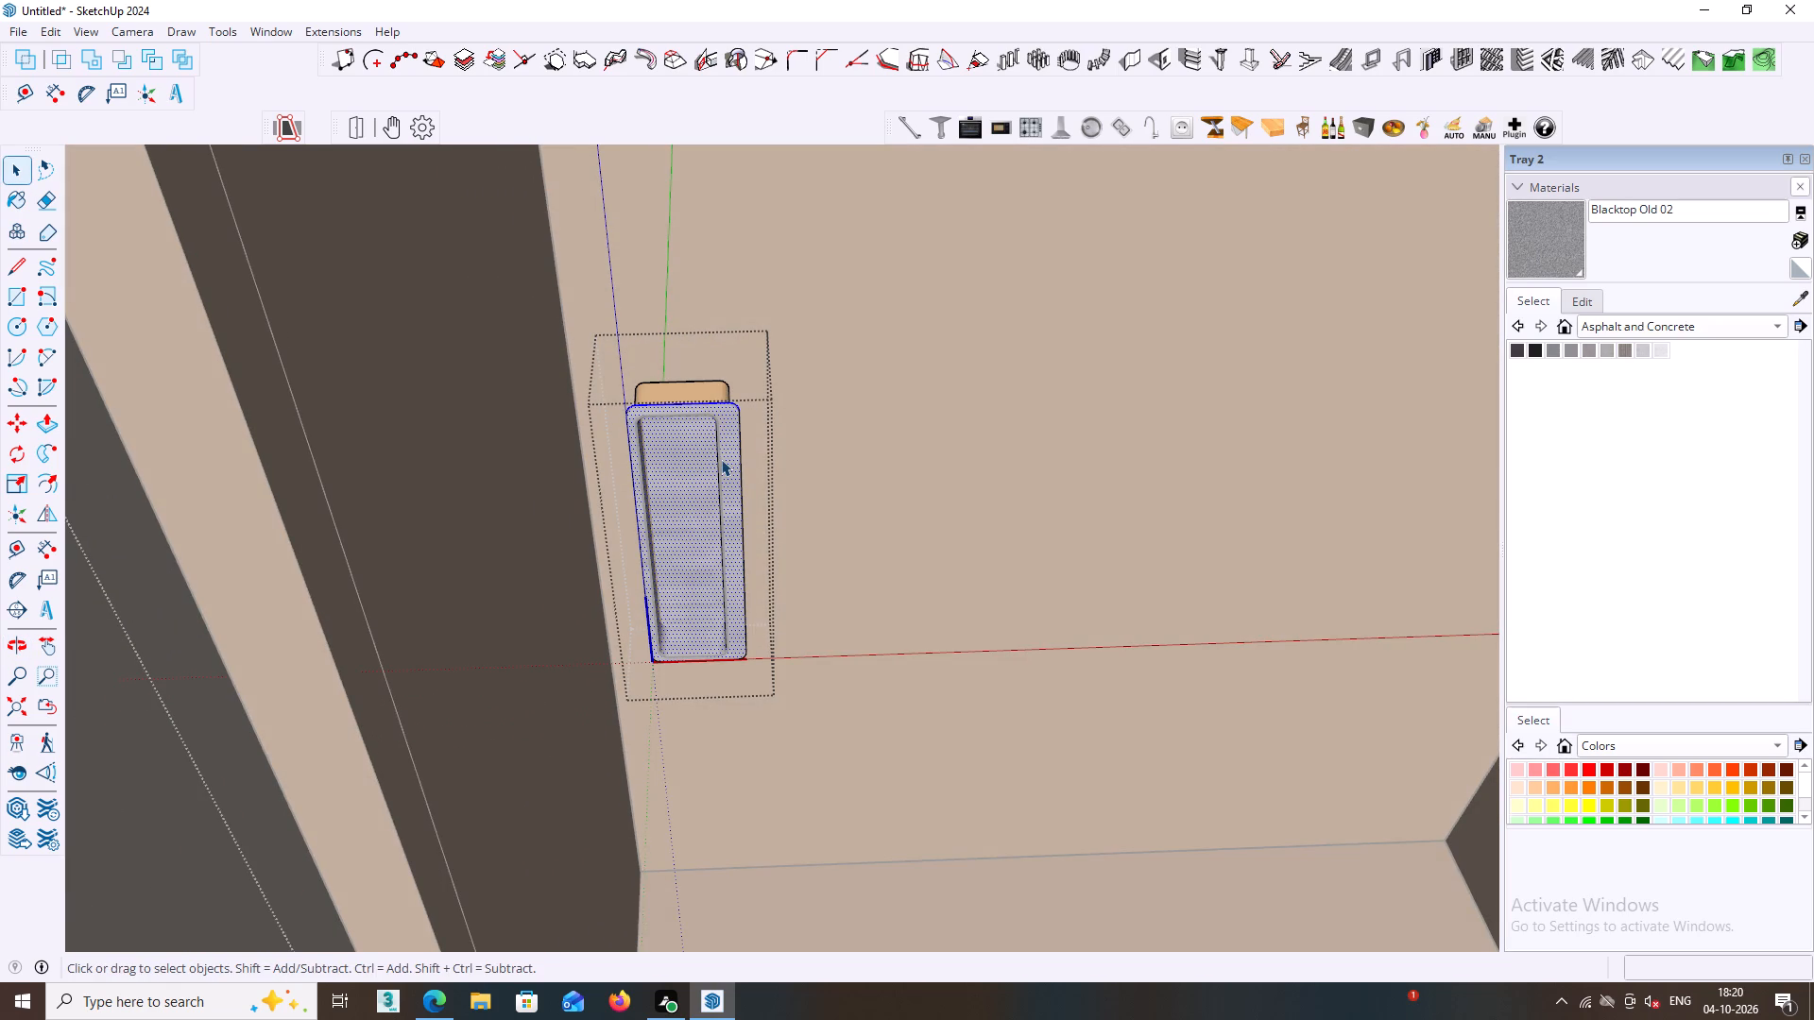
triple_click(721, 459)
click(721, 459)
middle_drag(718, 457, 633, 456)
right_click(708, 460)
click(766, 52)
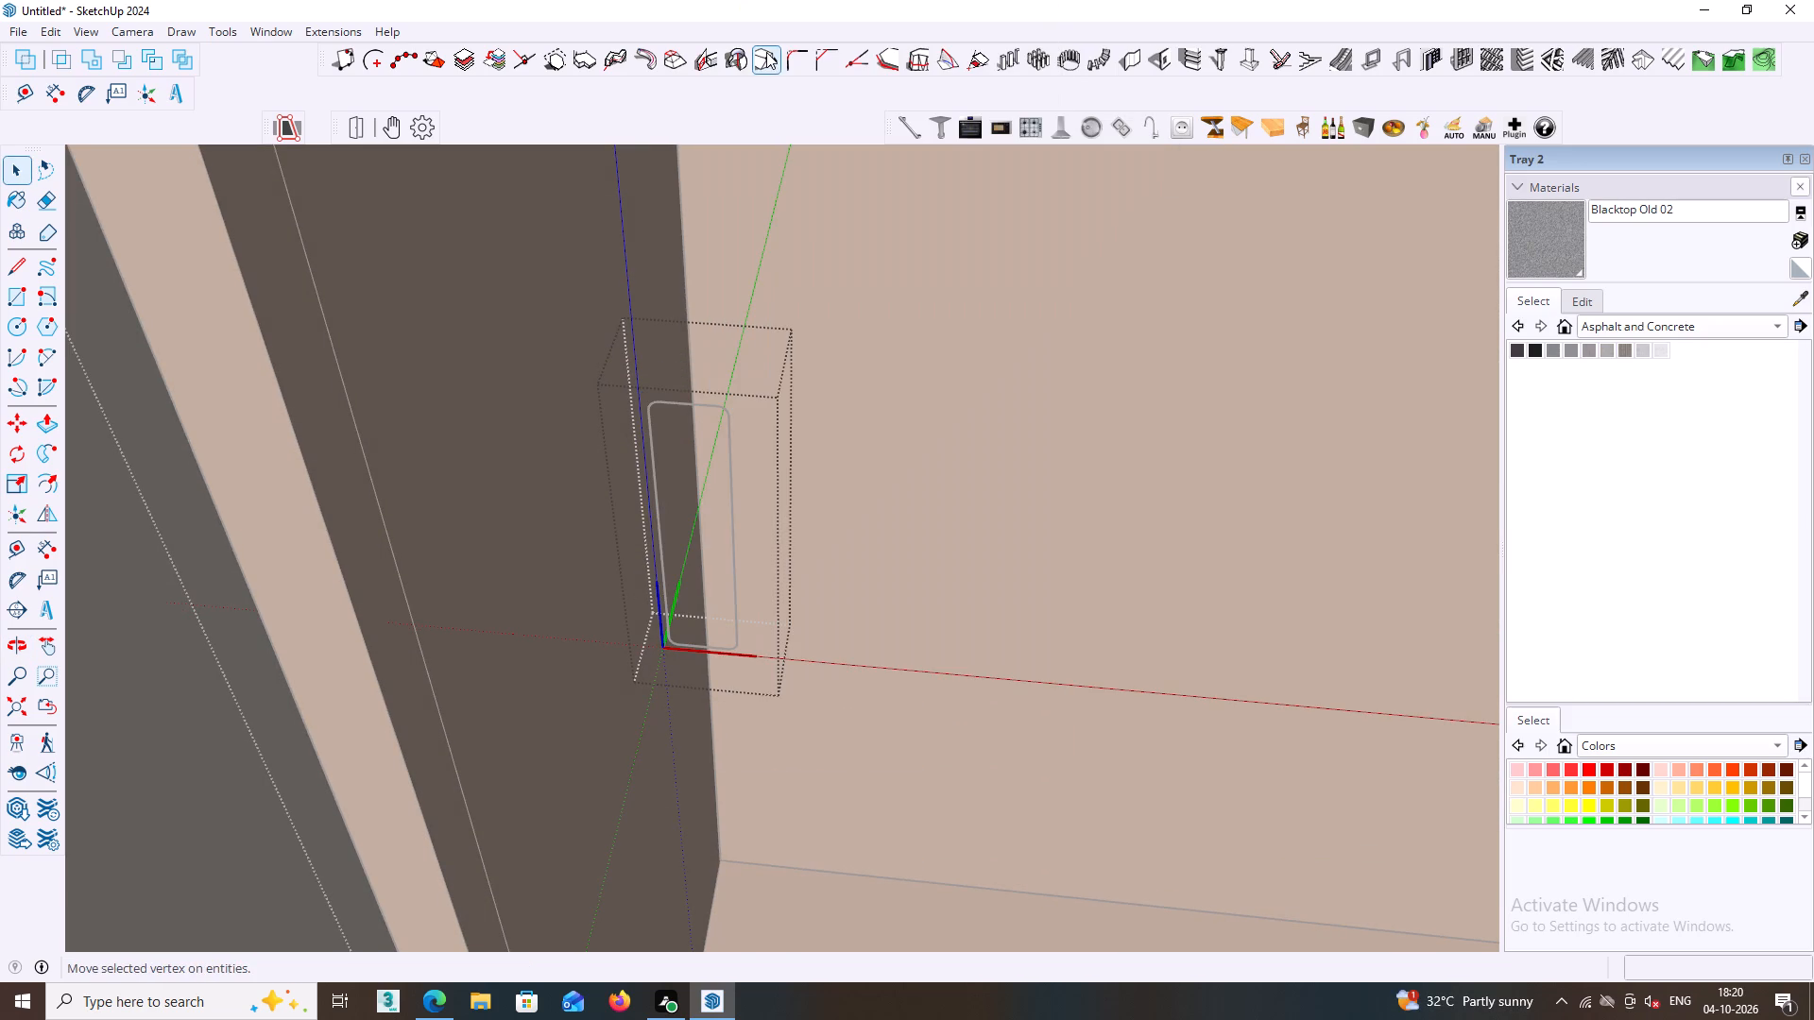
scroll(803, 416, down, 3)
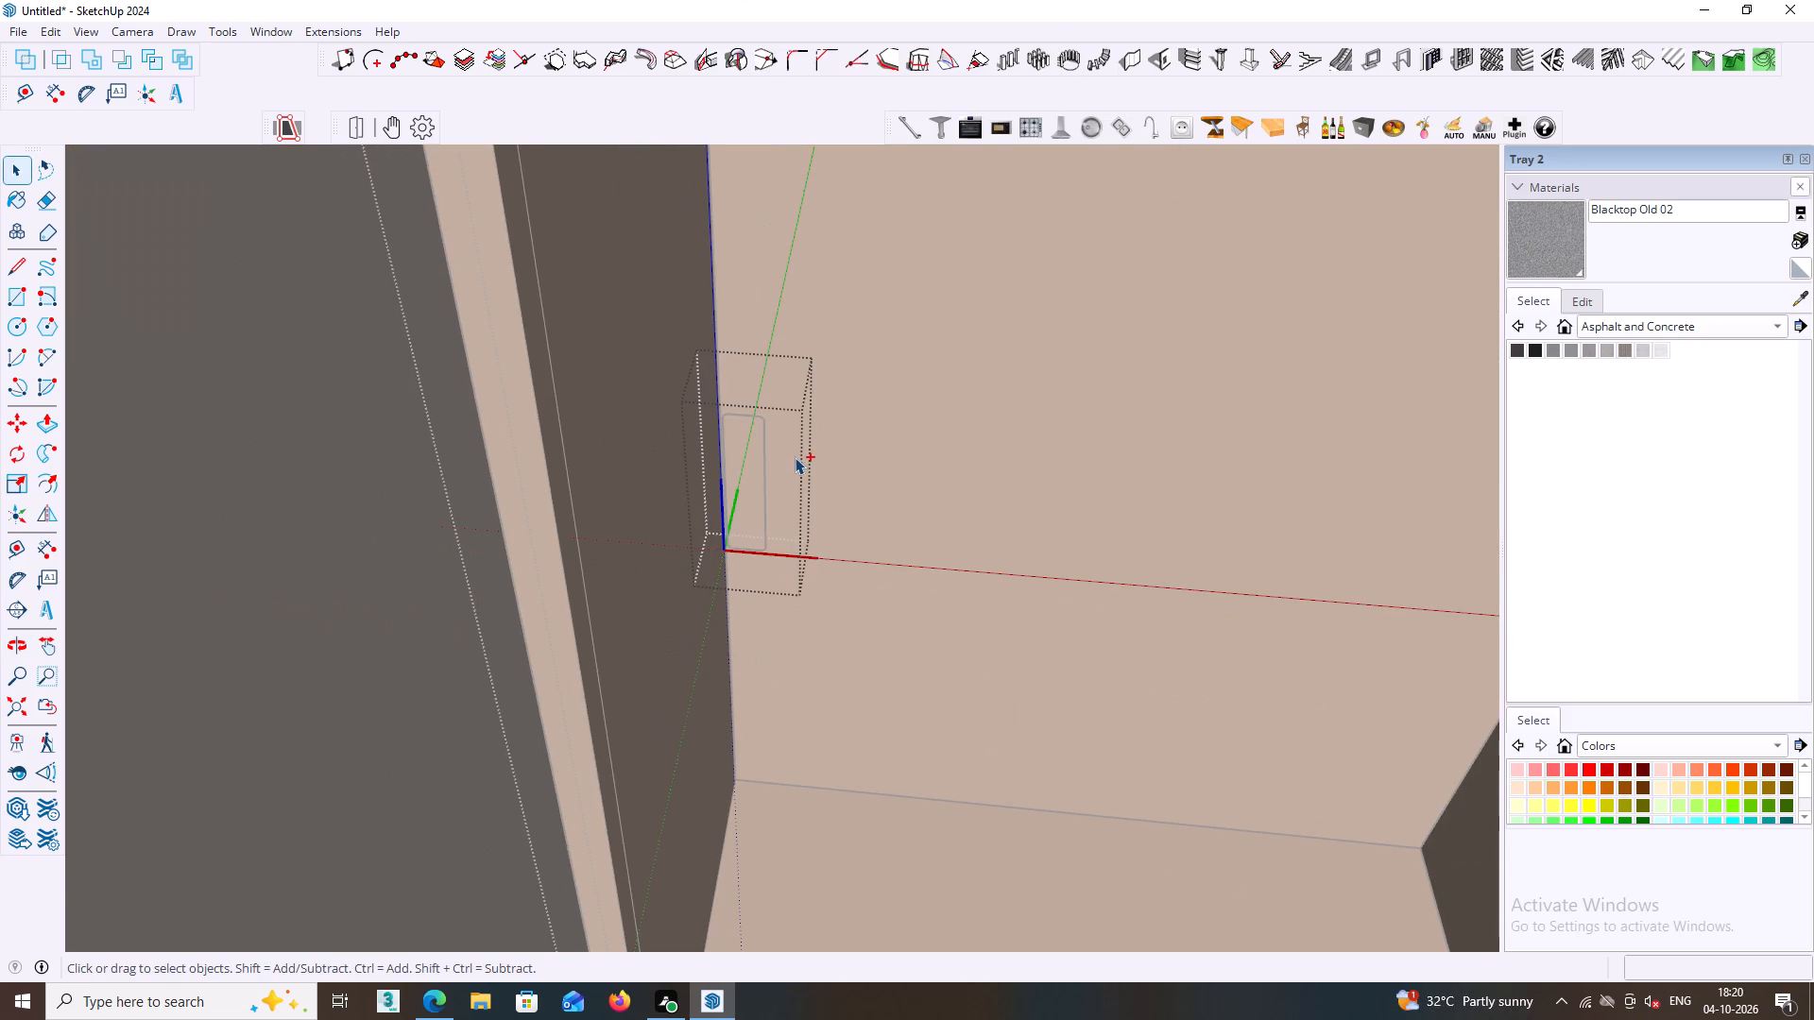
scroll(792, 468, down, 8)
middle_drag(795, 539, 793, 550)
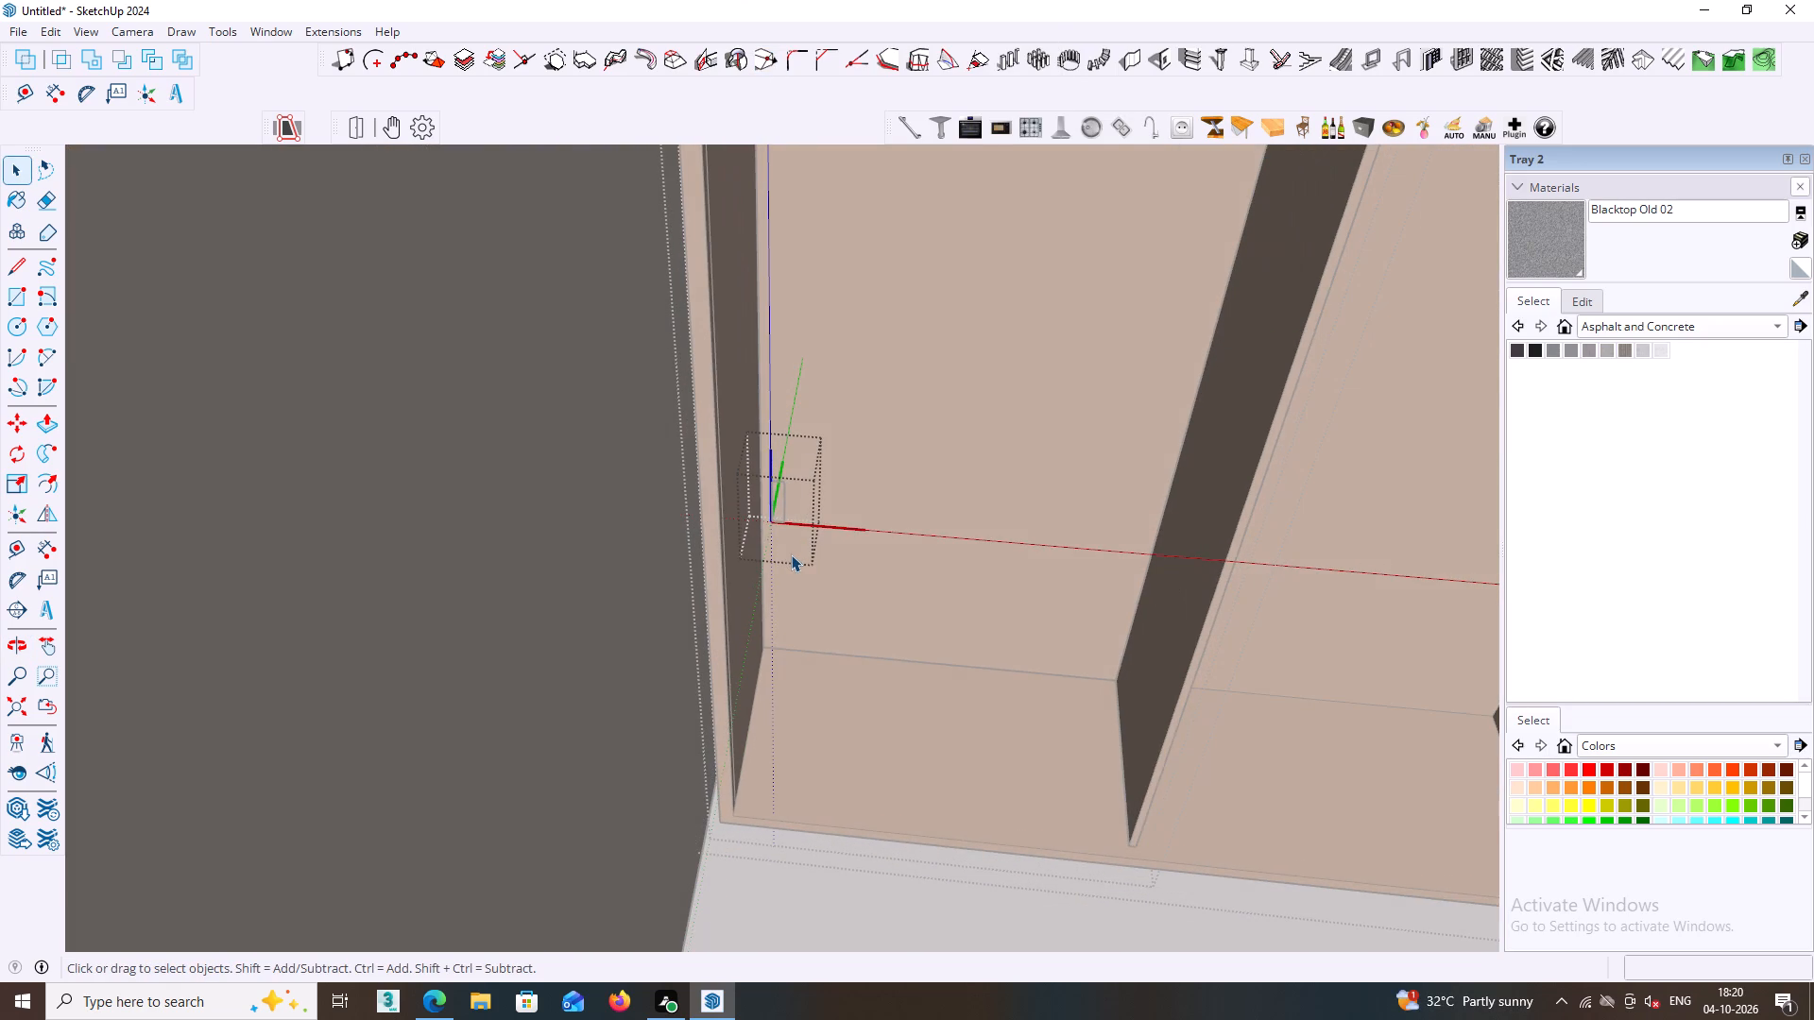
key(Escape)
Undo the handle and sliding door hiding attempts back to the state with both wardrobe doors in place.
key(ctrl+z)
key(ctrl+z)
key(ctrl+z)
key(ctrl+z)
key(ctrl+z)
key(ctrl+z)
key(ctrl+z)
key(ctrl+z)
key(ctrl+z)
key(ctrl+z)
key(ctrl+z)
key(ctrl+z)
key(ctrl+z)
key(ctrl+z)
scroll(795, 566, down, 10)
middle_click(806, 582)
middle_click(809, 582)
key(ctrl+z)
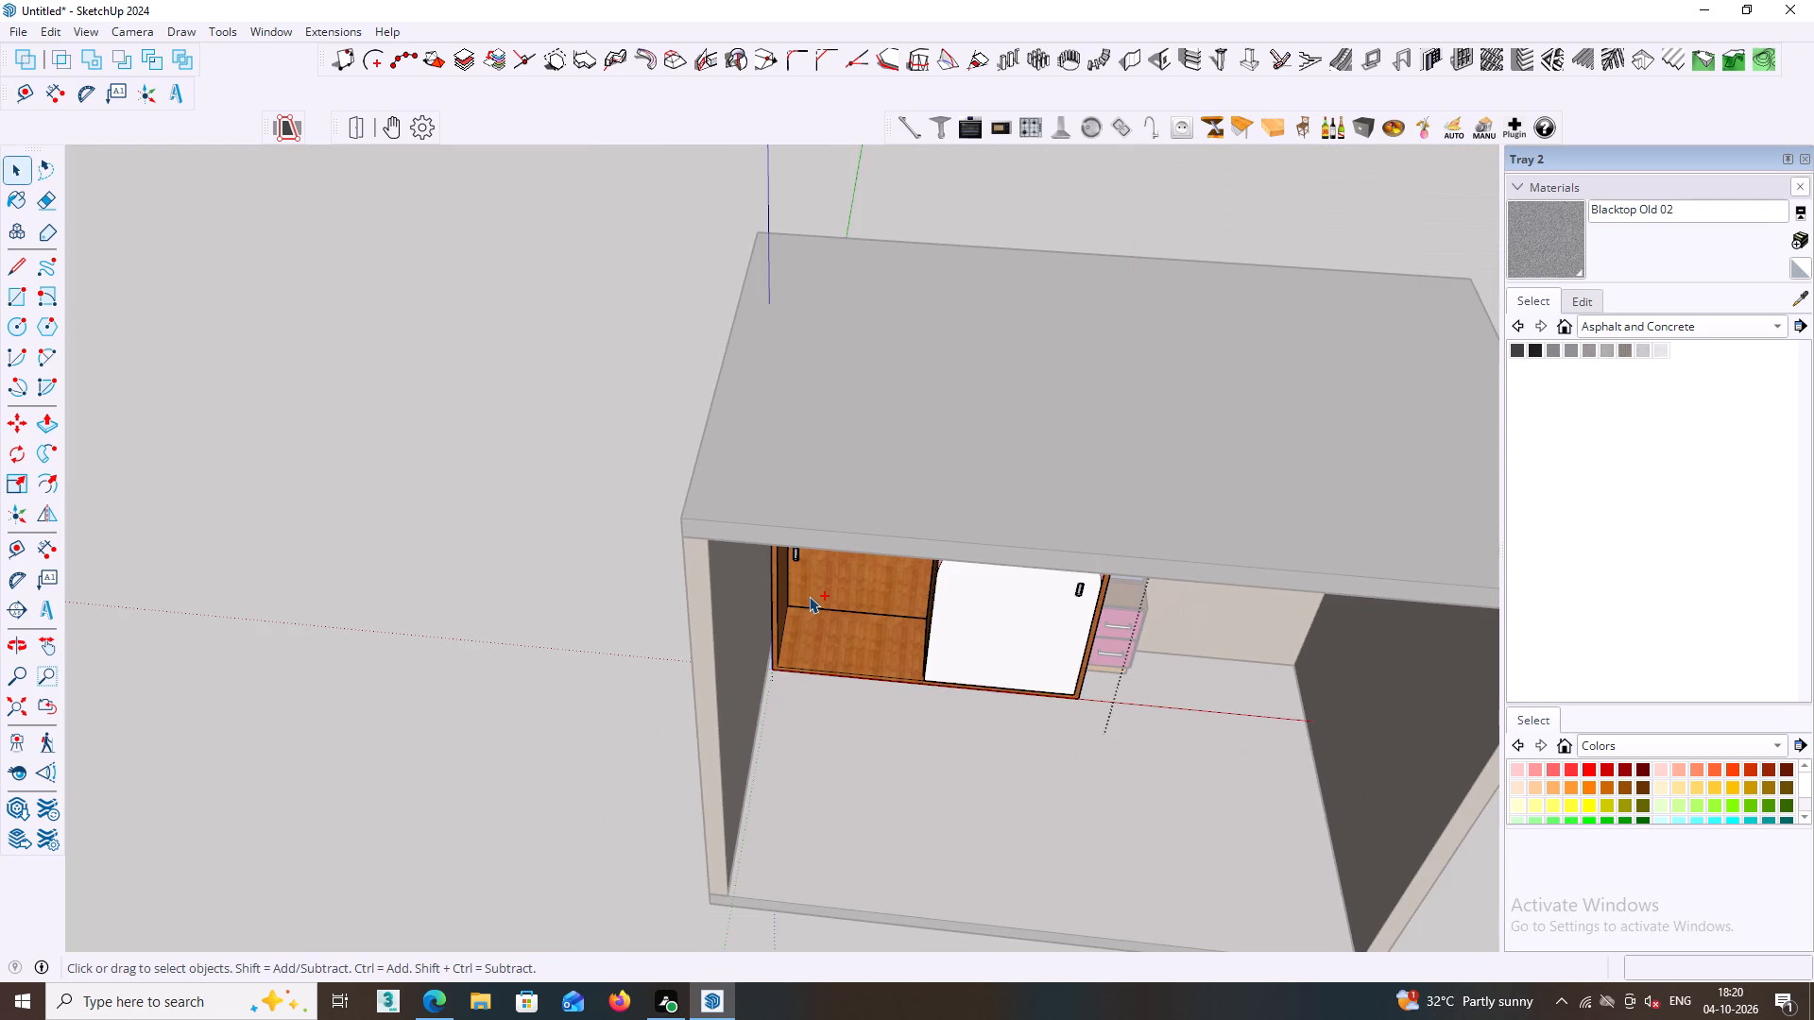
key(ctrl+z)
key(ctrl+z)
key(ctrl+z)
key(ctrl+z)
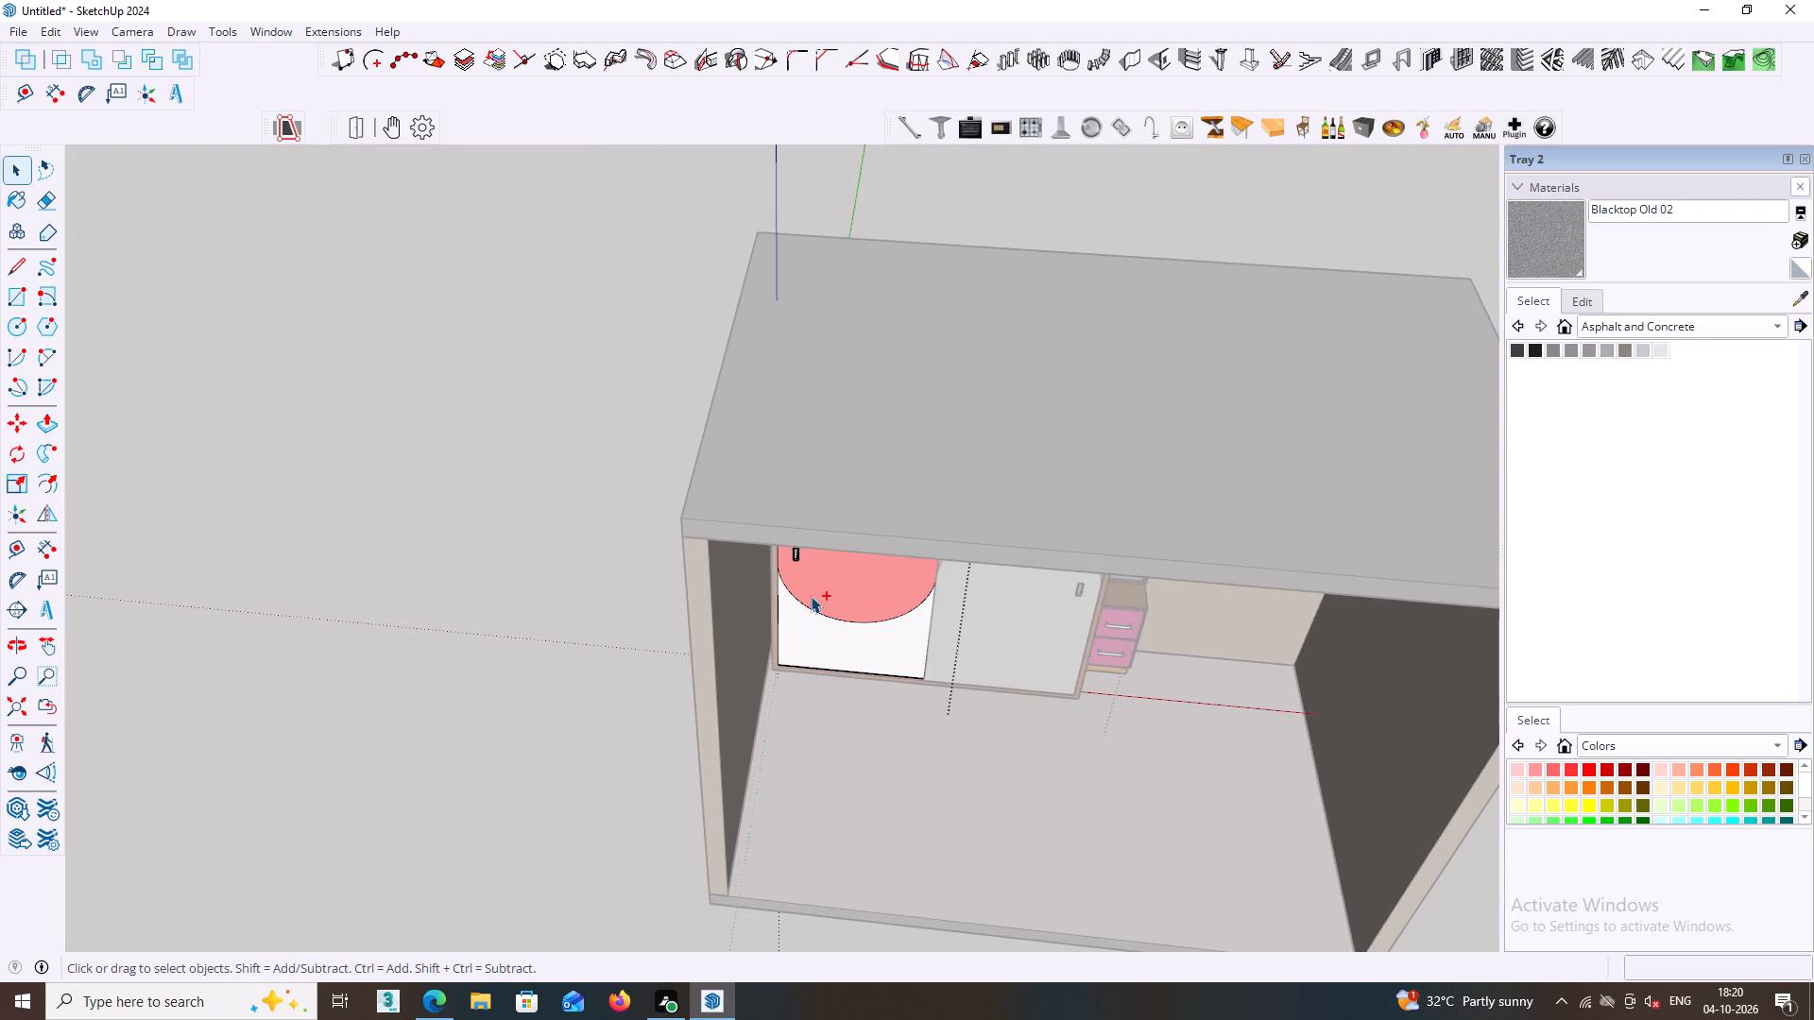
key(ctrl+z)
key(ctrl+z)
Open the wardrobe group and hide its left sliding door together with the attached handle.
middle_drag(811, 596, 831, 416)
middle_click(843, 552)
scroll(843, 552, down, 2)
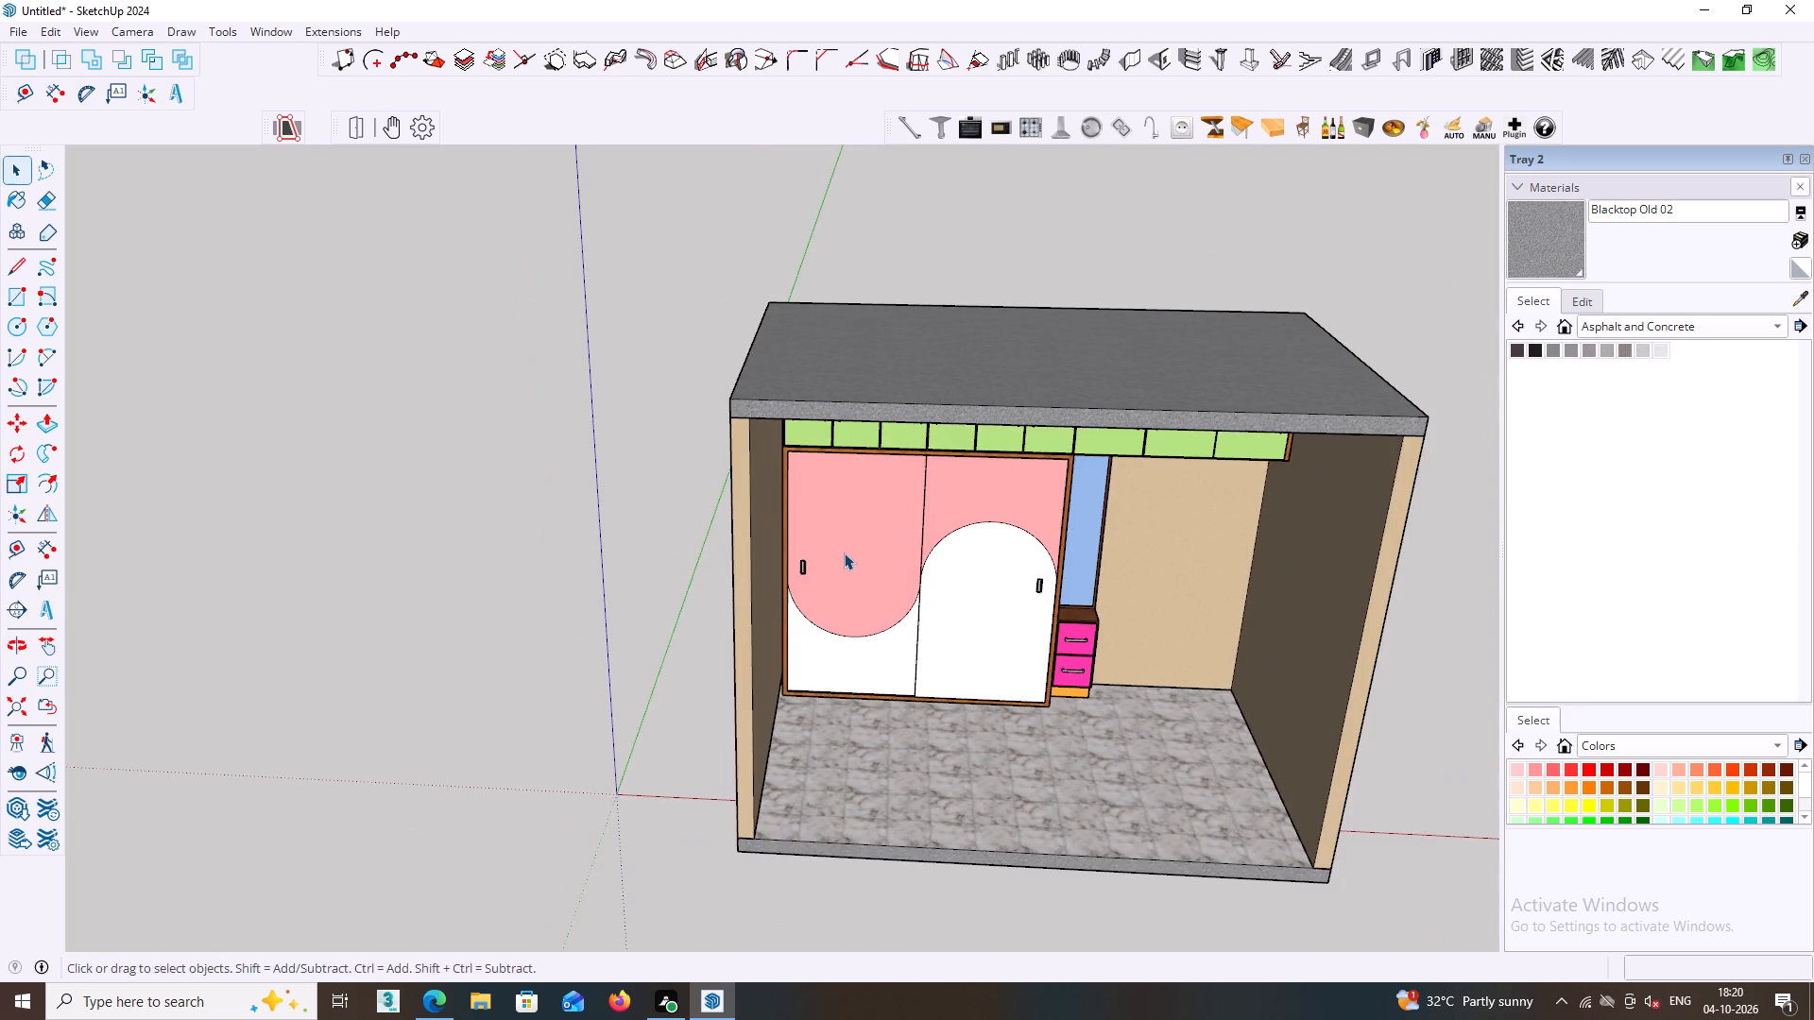
scroll(844, 577, down, 1)
middle_drag(836, 586, 854, 487)
scroll(832, 591, up, 10)
click(861, 587)
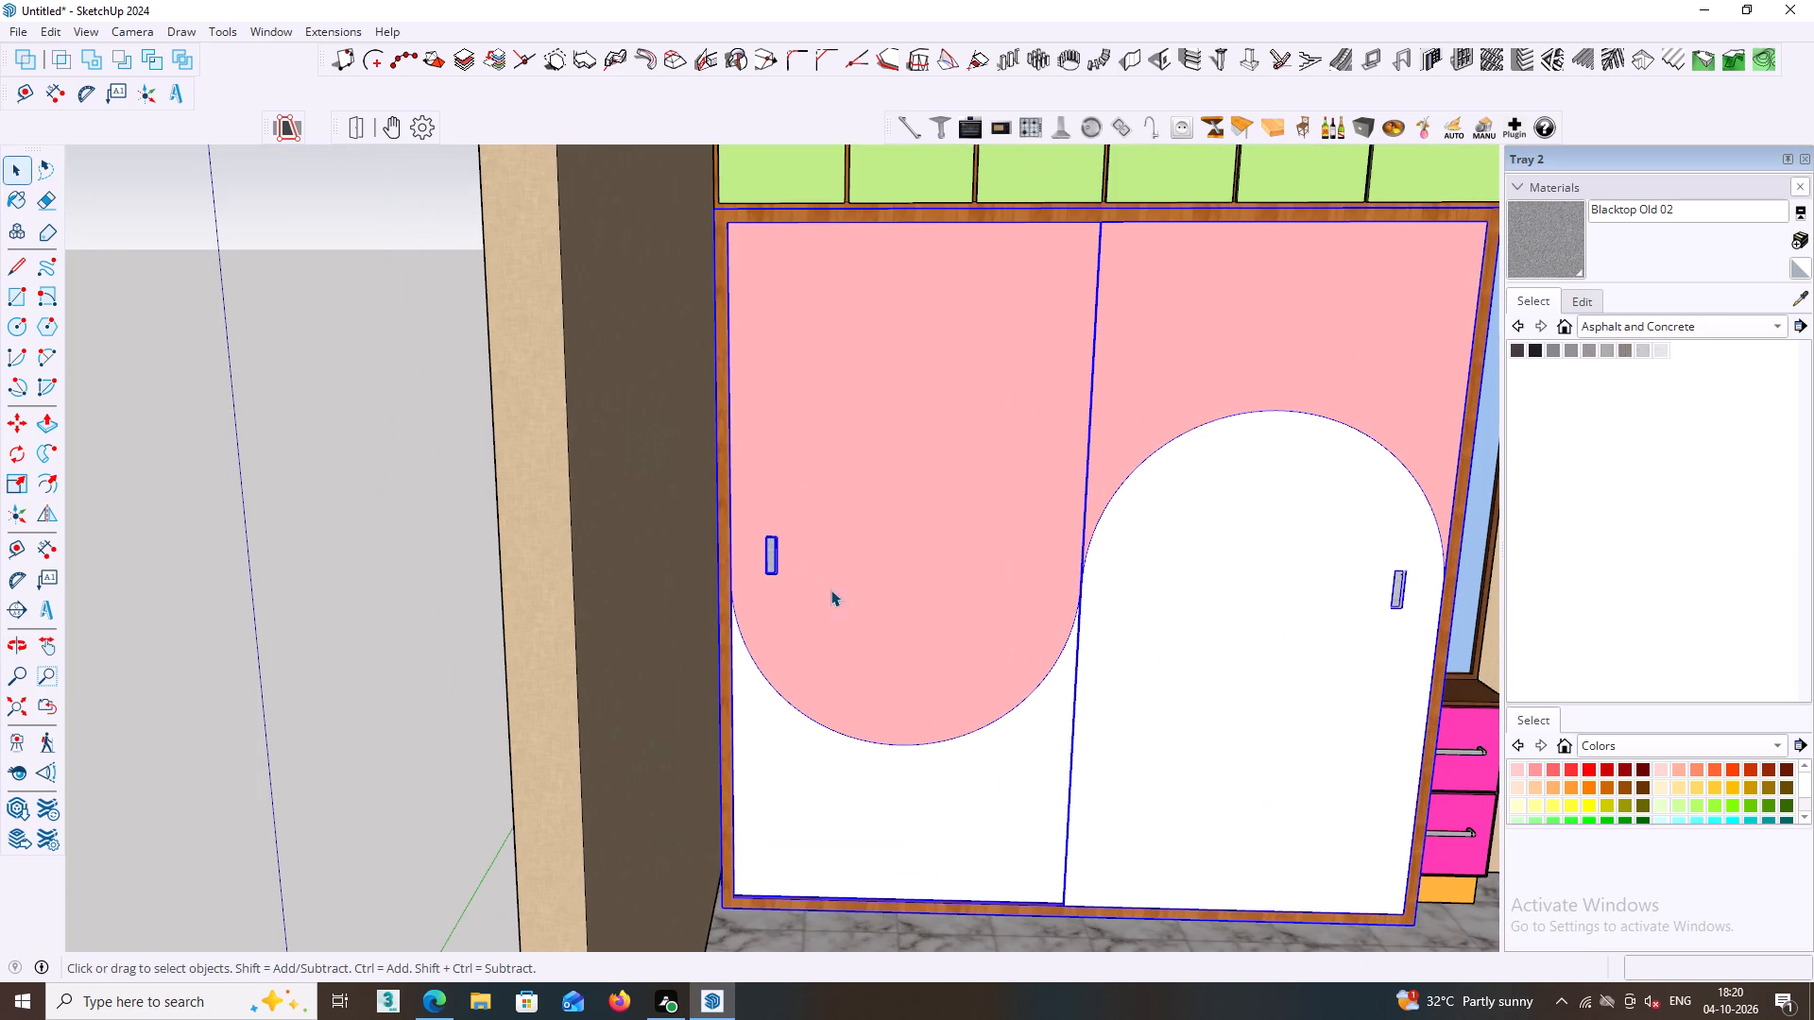
scroll(809, 576, up, 3)
scroll(795, 571, down, 1)
click(801, 610)
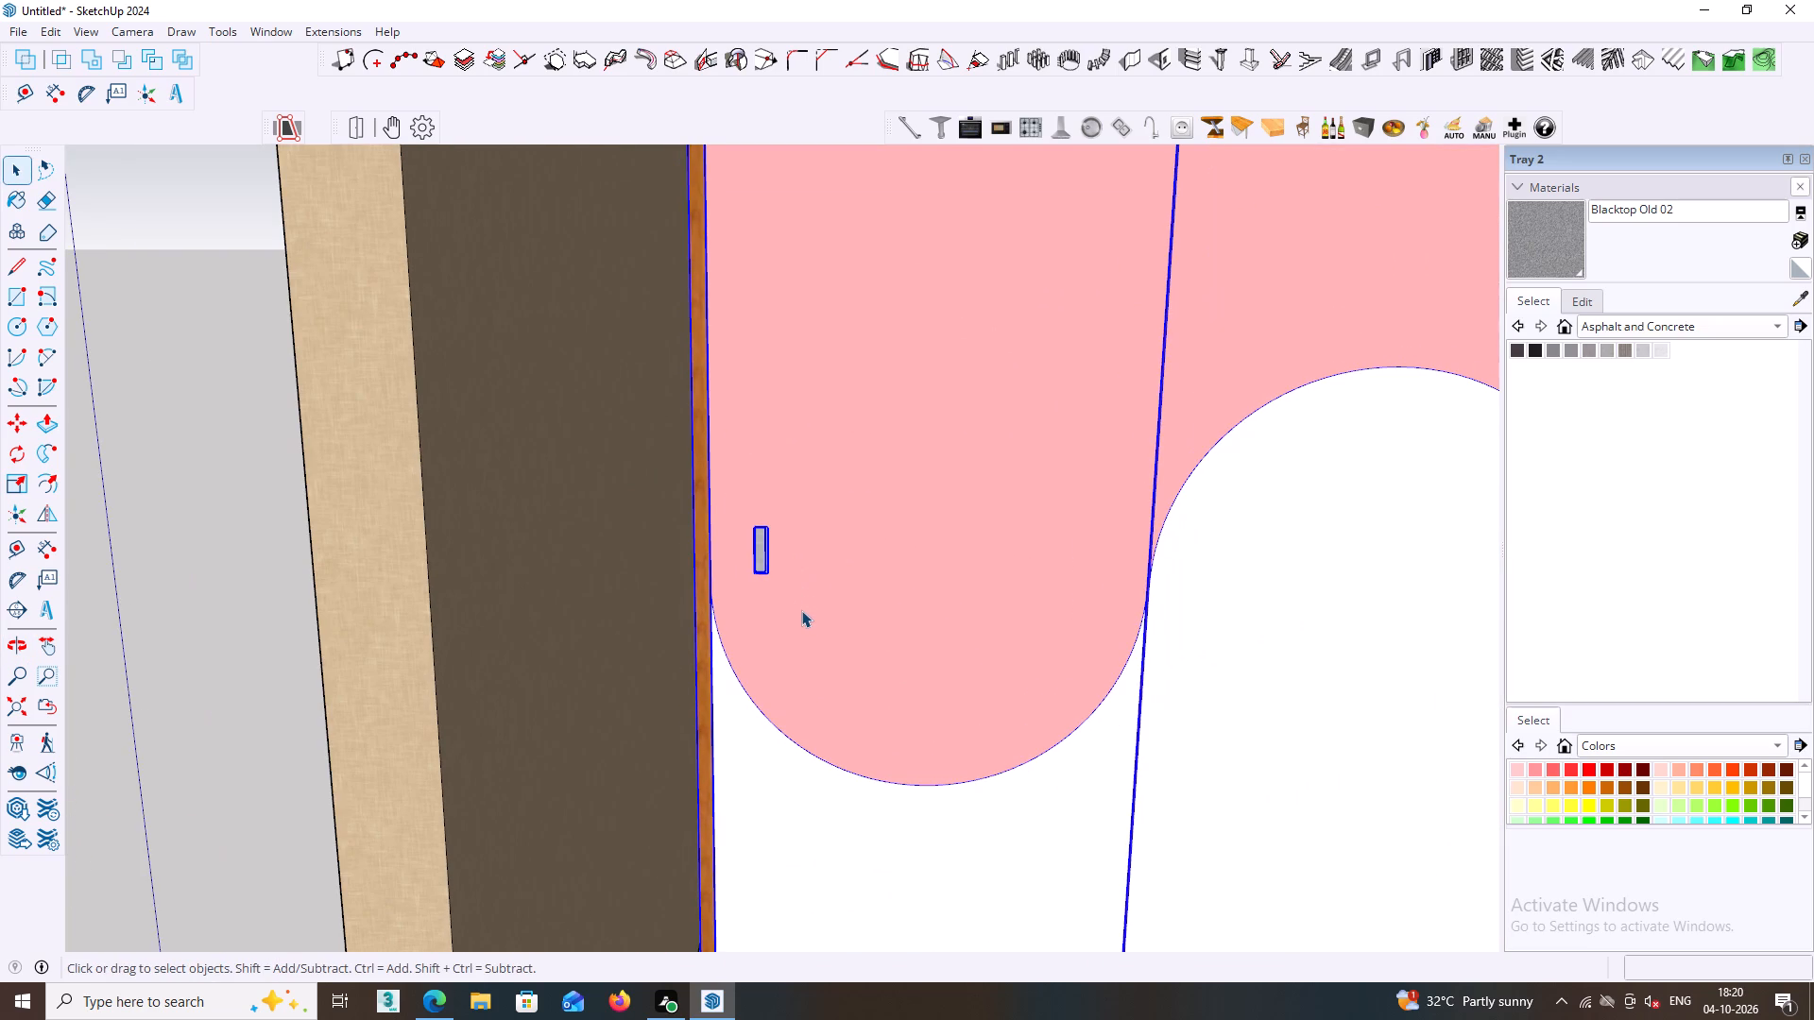
double_click(800, 626)
double_click(830, 663)
click(832, 655)
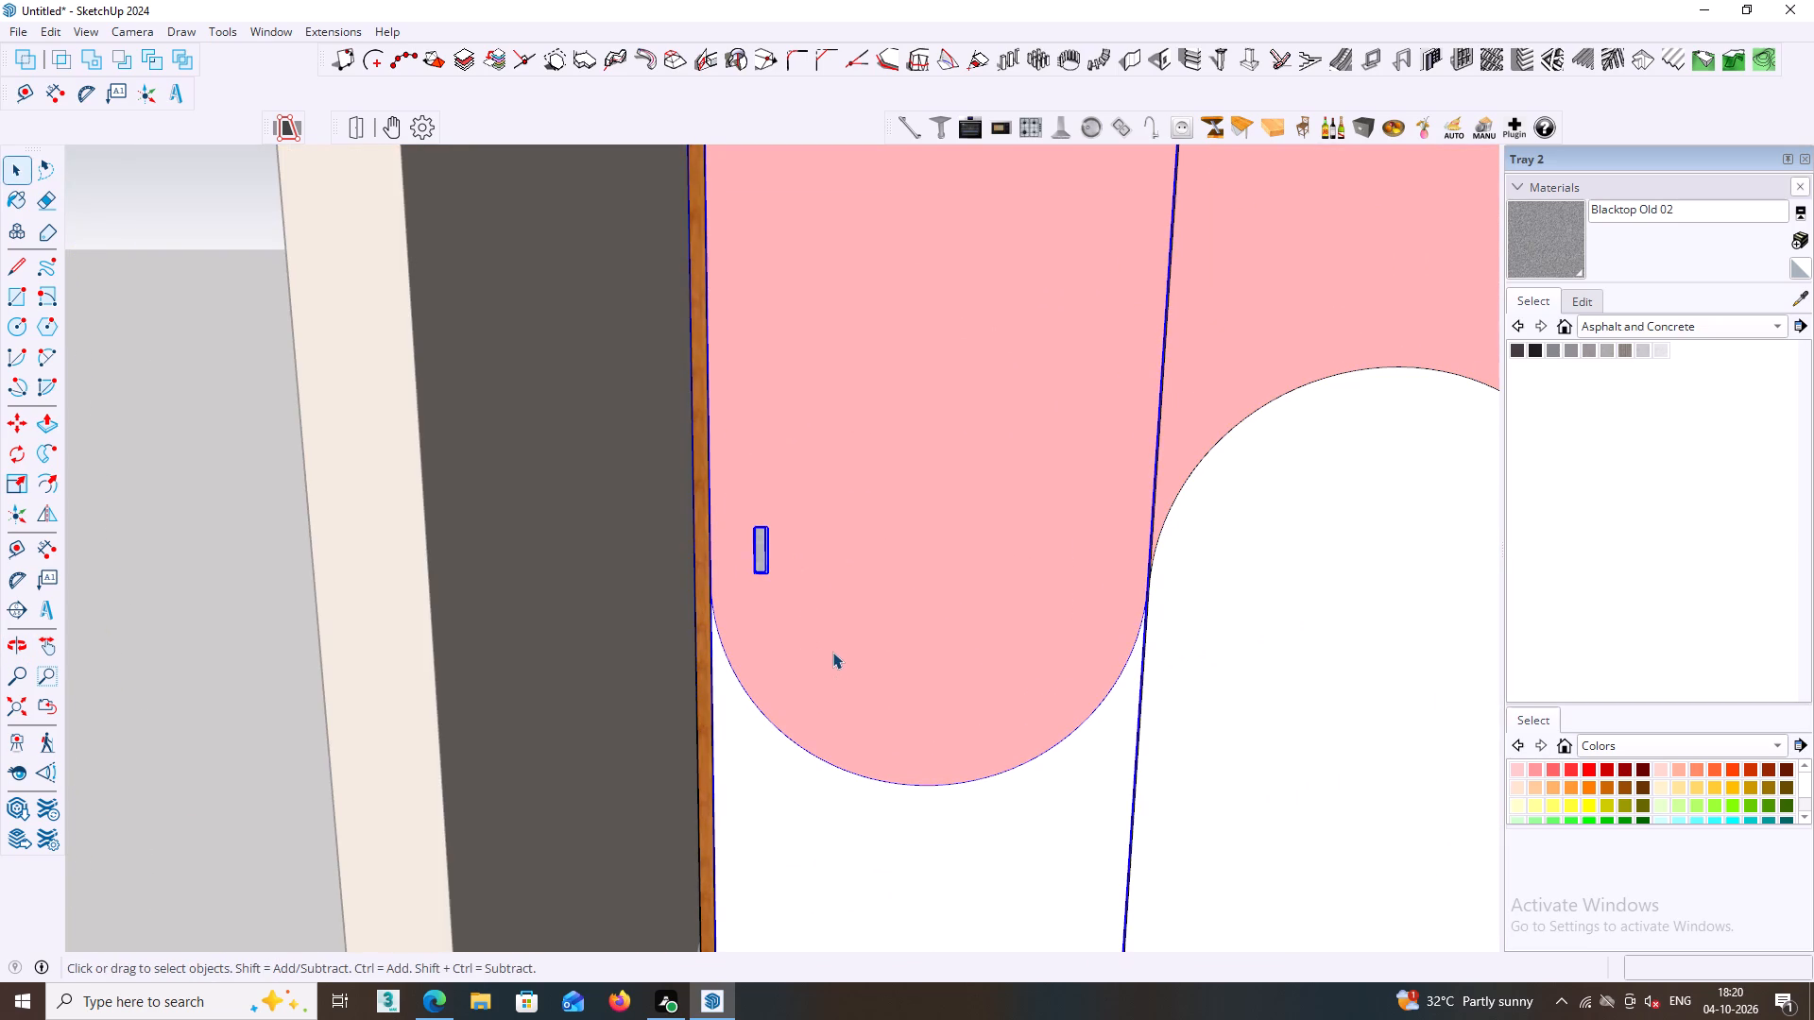
middle_drag(832, 652, 901, 645)
scroll(782, 591, up, 6)
middle_drag(782, 589, 735, 607)
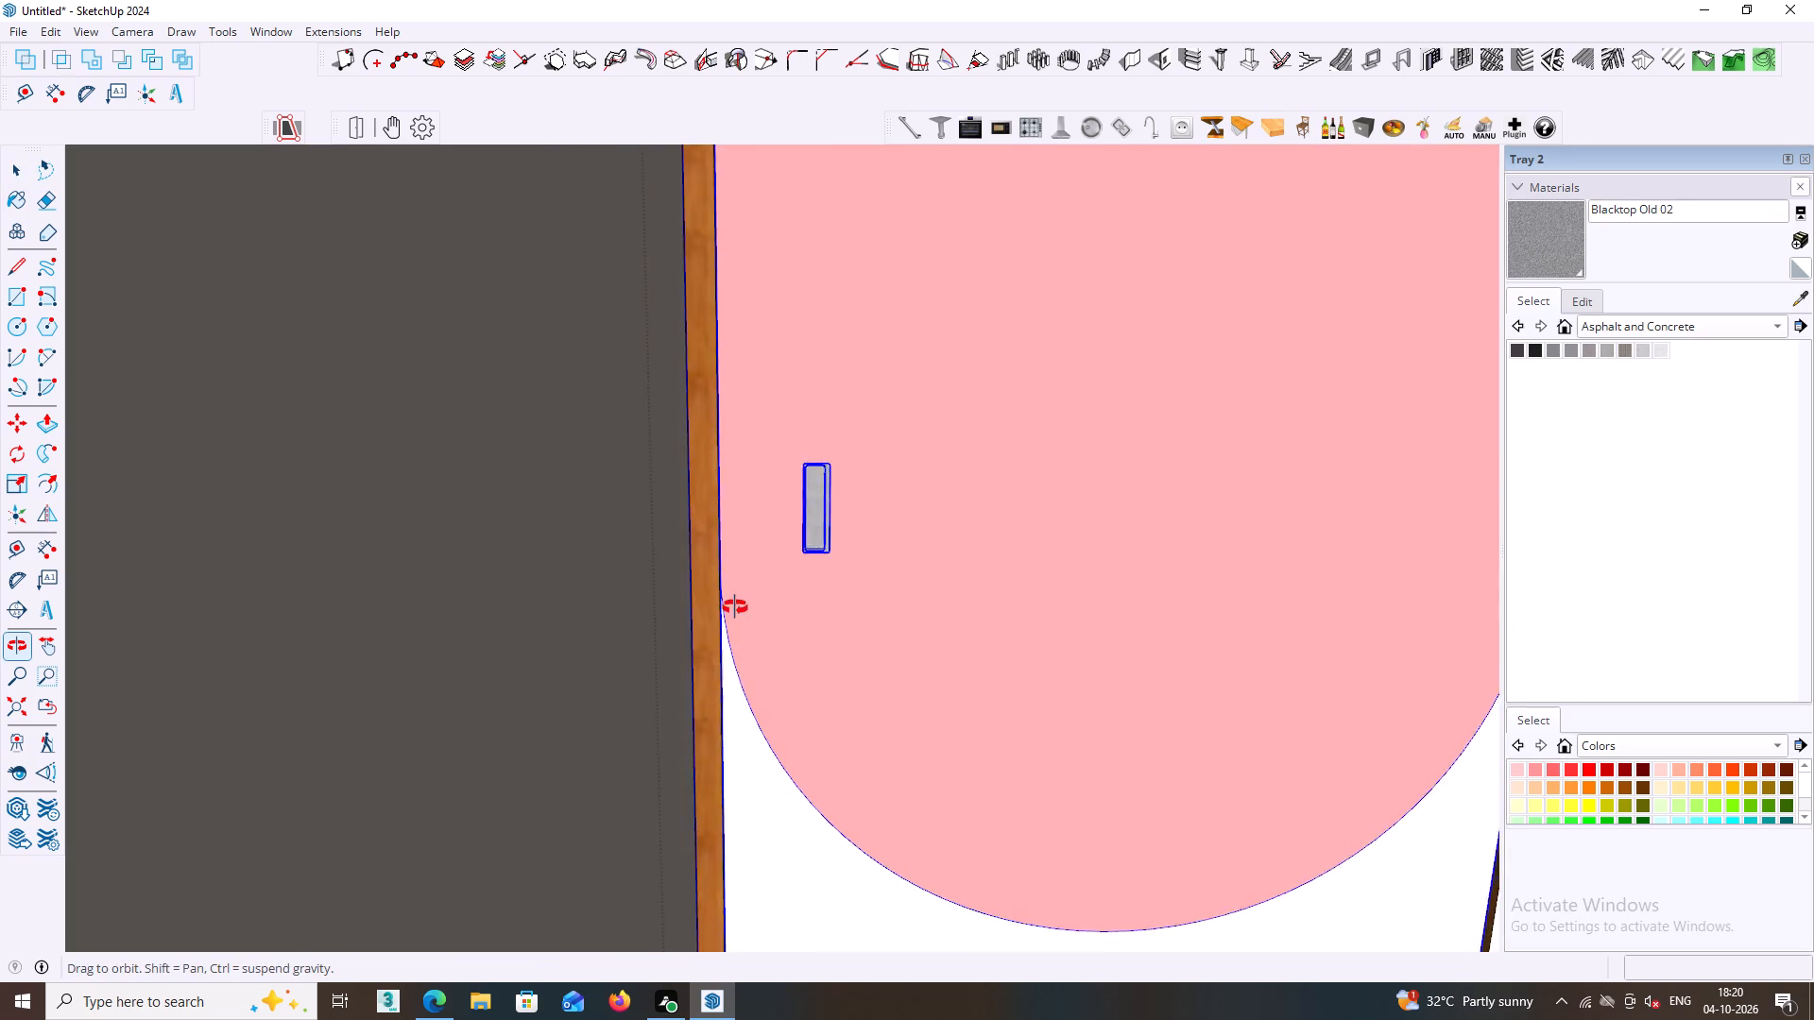
middle_drag(735, 607, 733, 608)
middle_click(779, 616)
scroll(779, 616, down, 9)
middle_click(818, 615)
middle_click(852, 625)
right_click(884, 627)
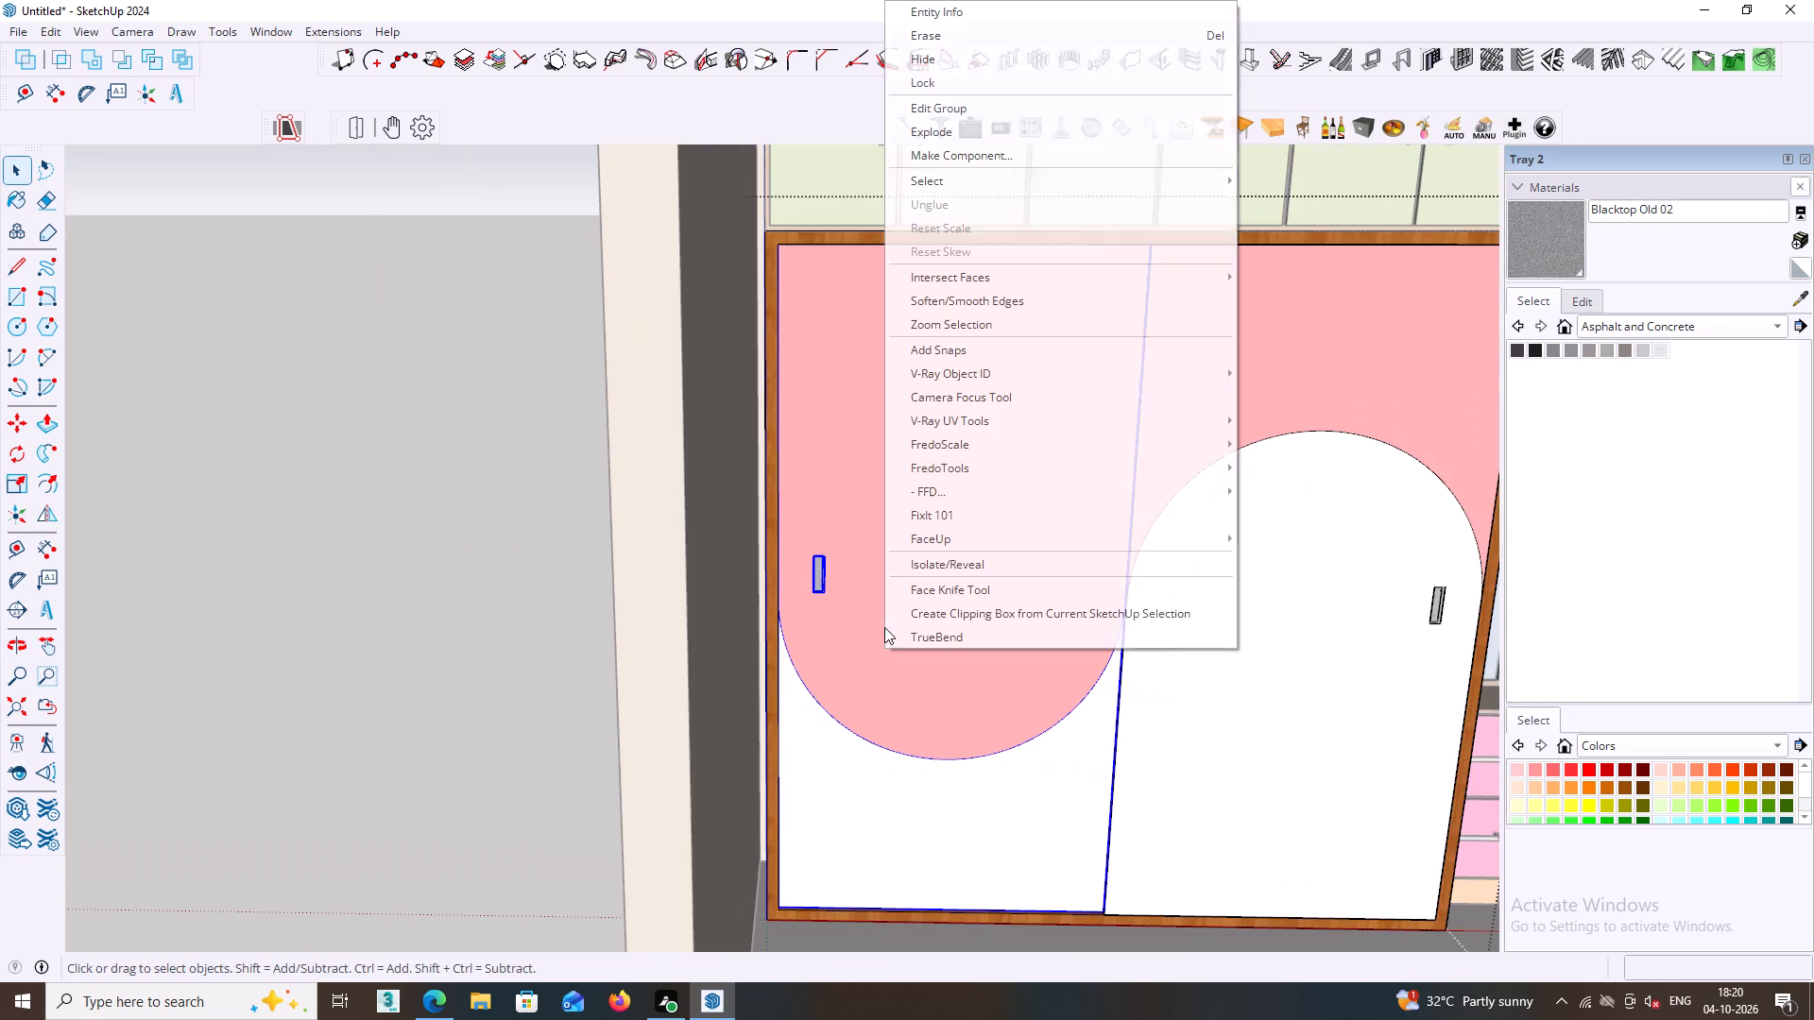
click(984, 64)
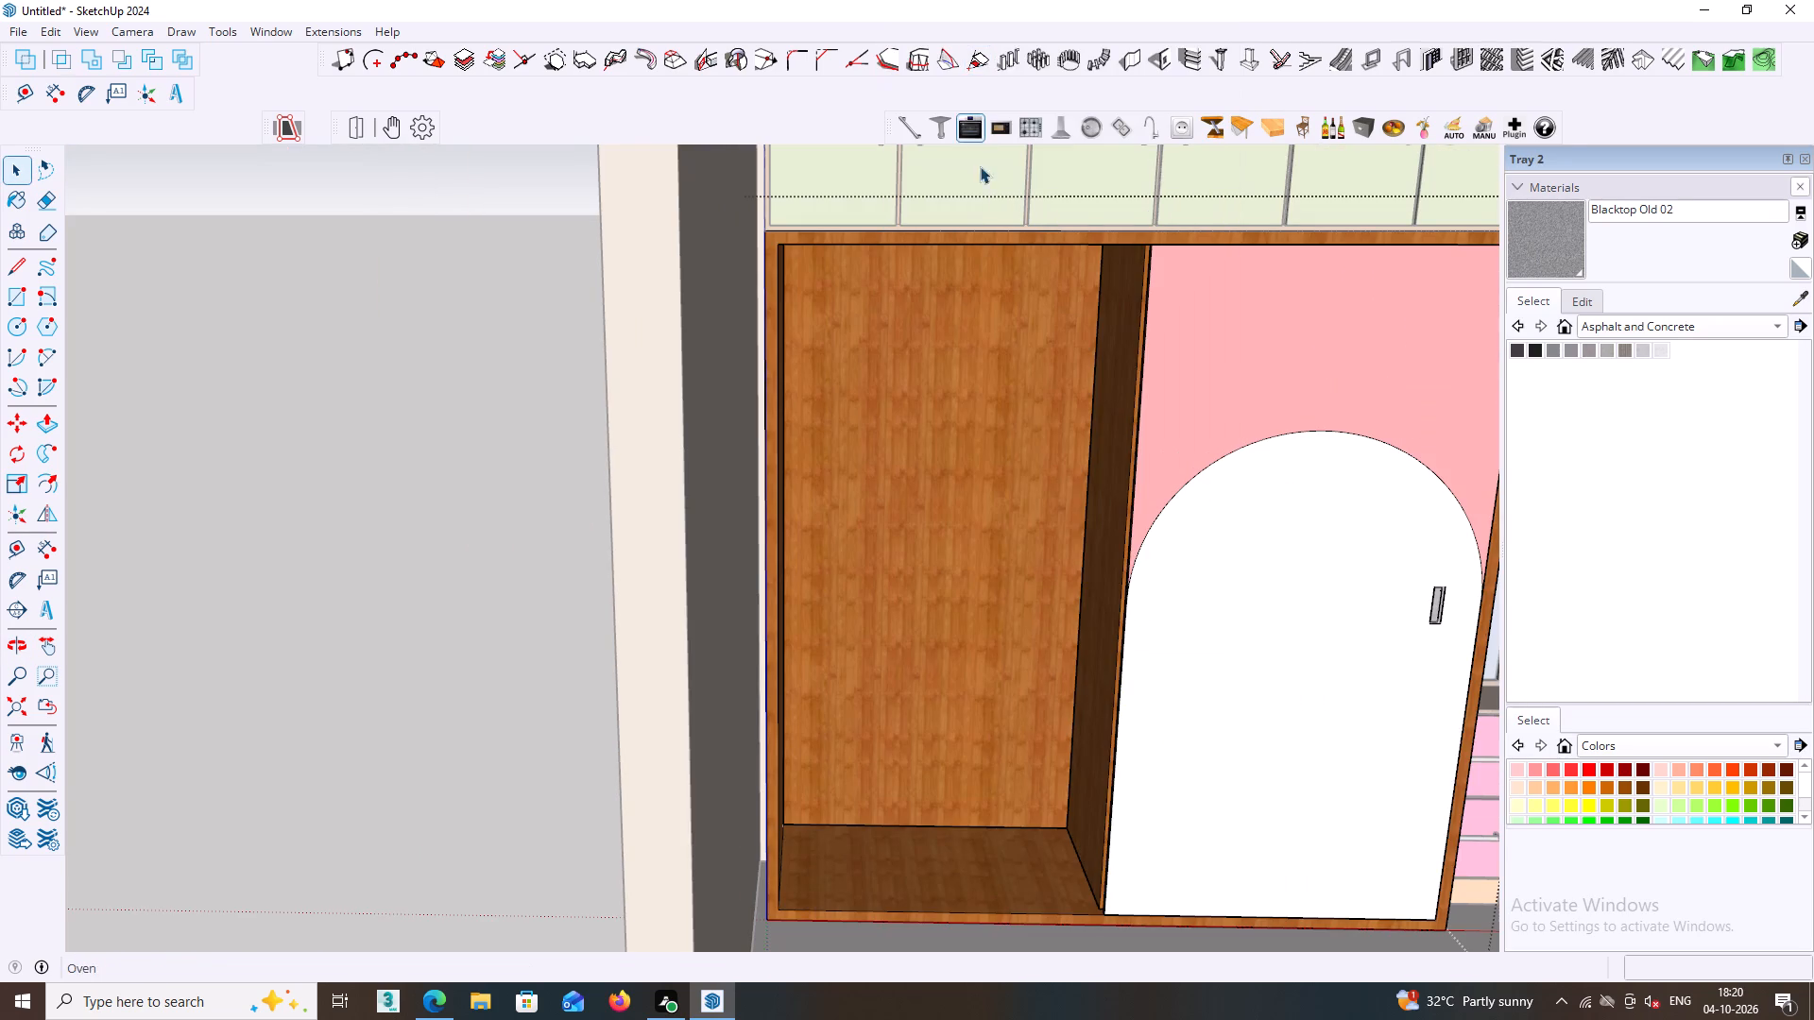
Hide the wardrobe's right sliding door together with its handle.
scroll(996, 440, down, 6)
middle_click(1005, 496)
middle_drag(1001, 507, 877, 499)
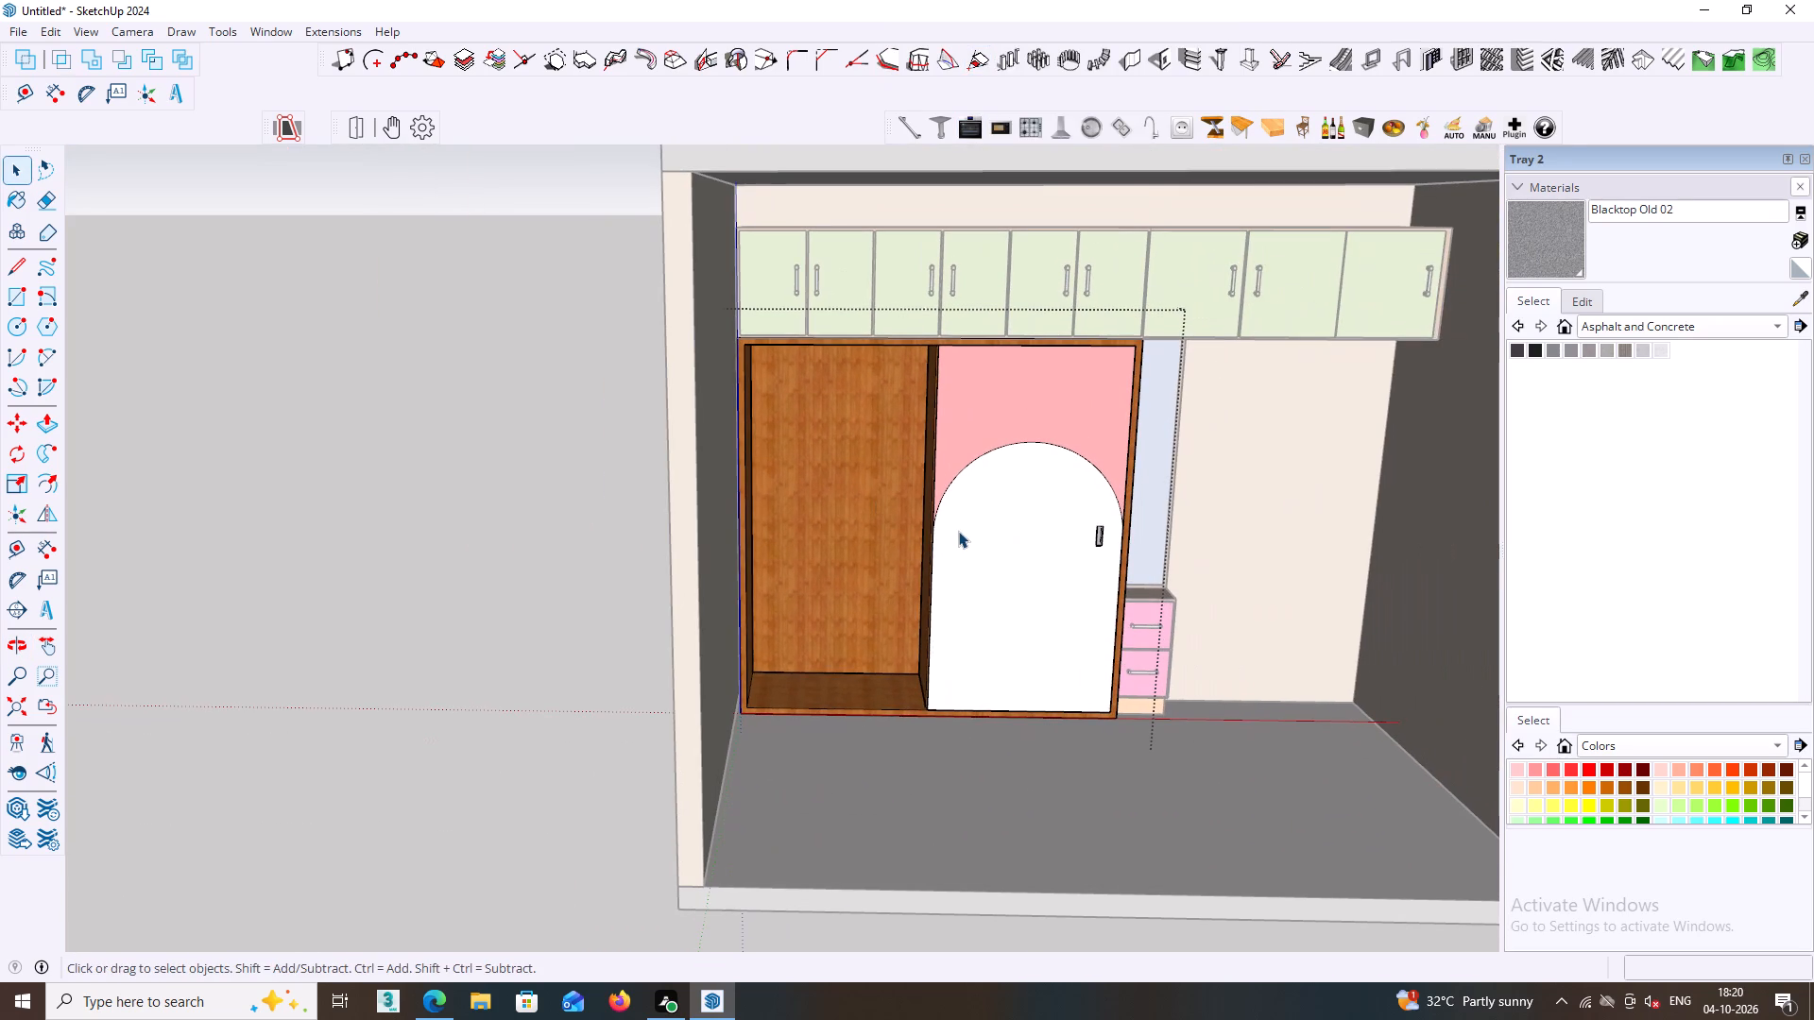
click(963, 528)
right_click(964, 528)
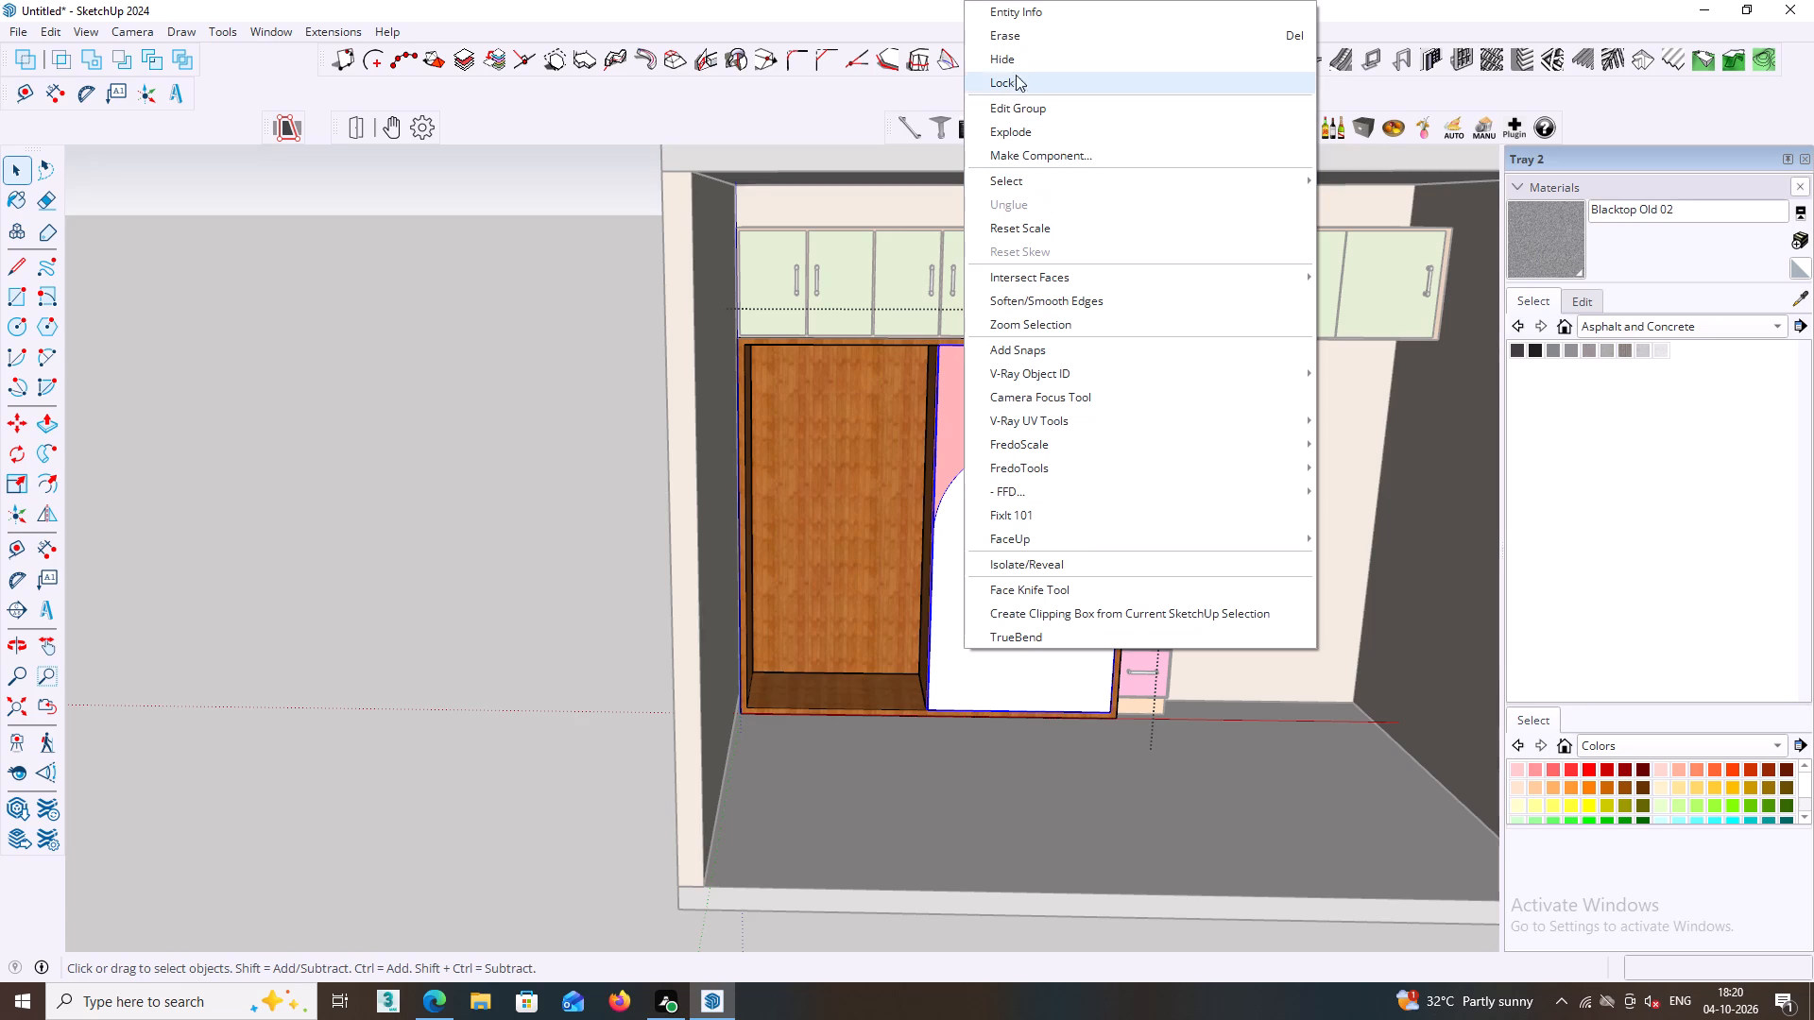
click(1016, 62)
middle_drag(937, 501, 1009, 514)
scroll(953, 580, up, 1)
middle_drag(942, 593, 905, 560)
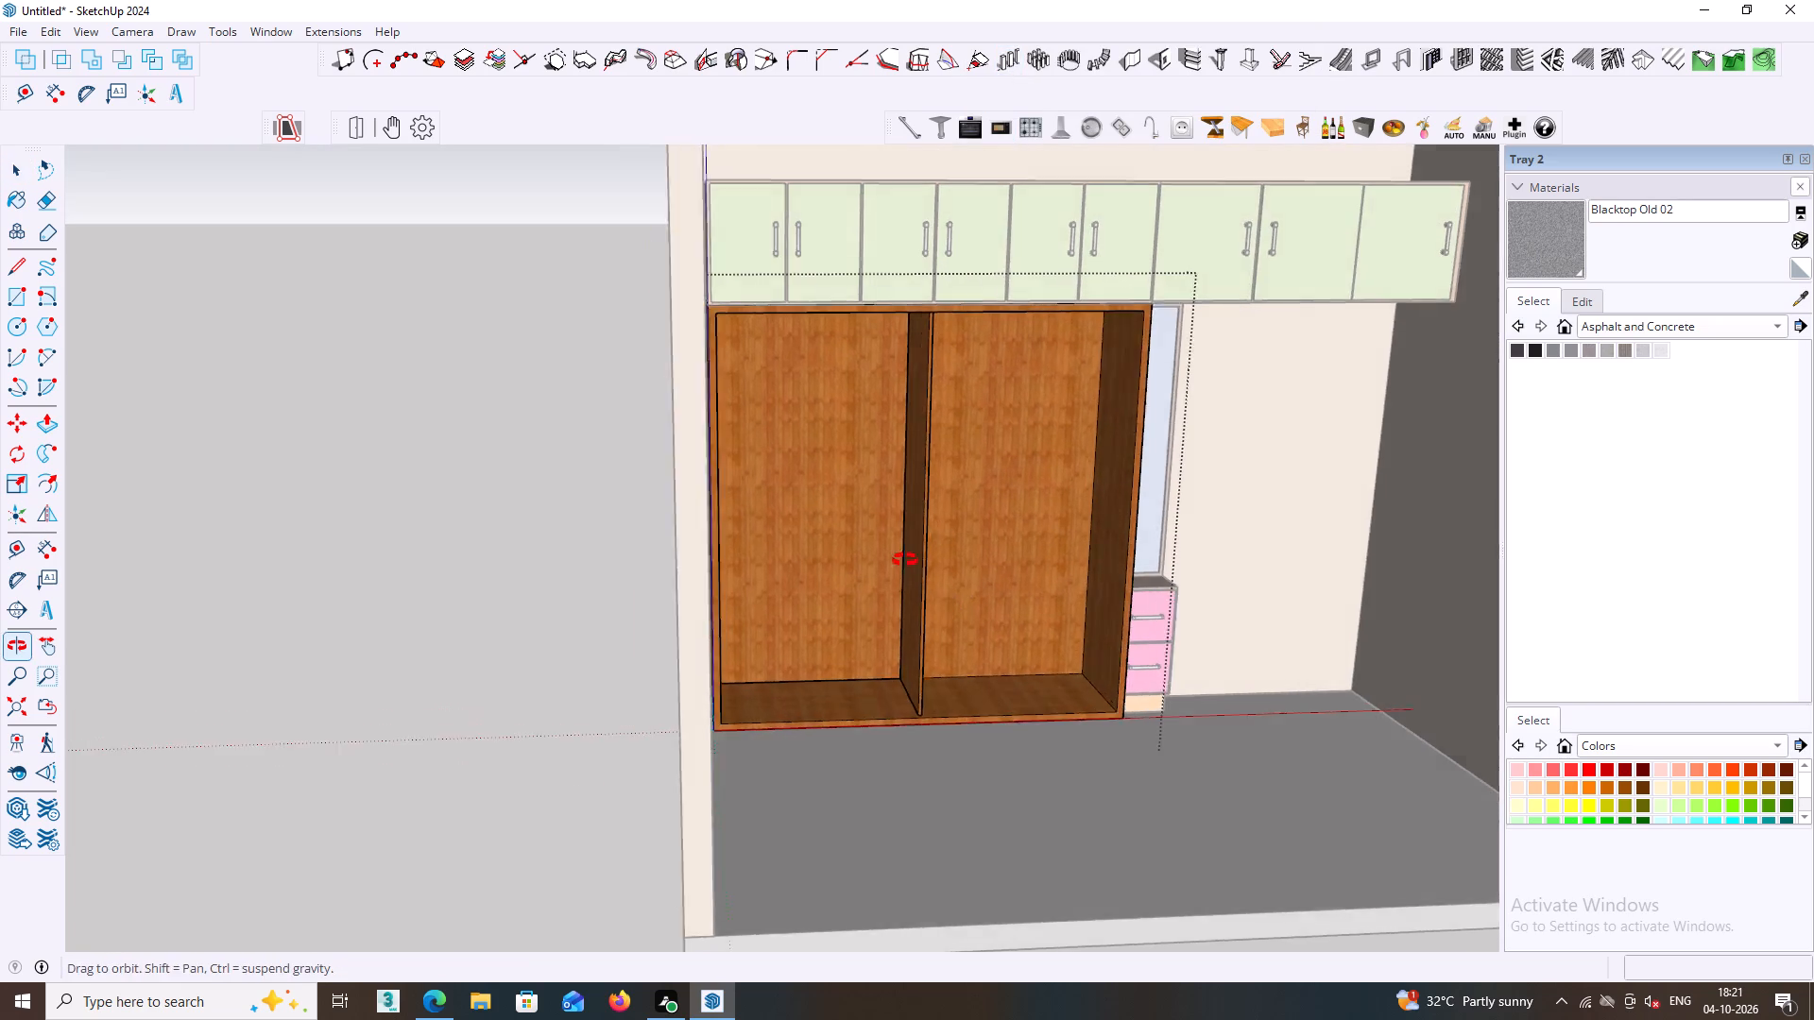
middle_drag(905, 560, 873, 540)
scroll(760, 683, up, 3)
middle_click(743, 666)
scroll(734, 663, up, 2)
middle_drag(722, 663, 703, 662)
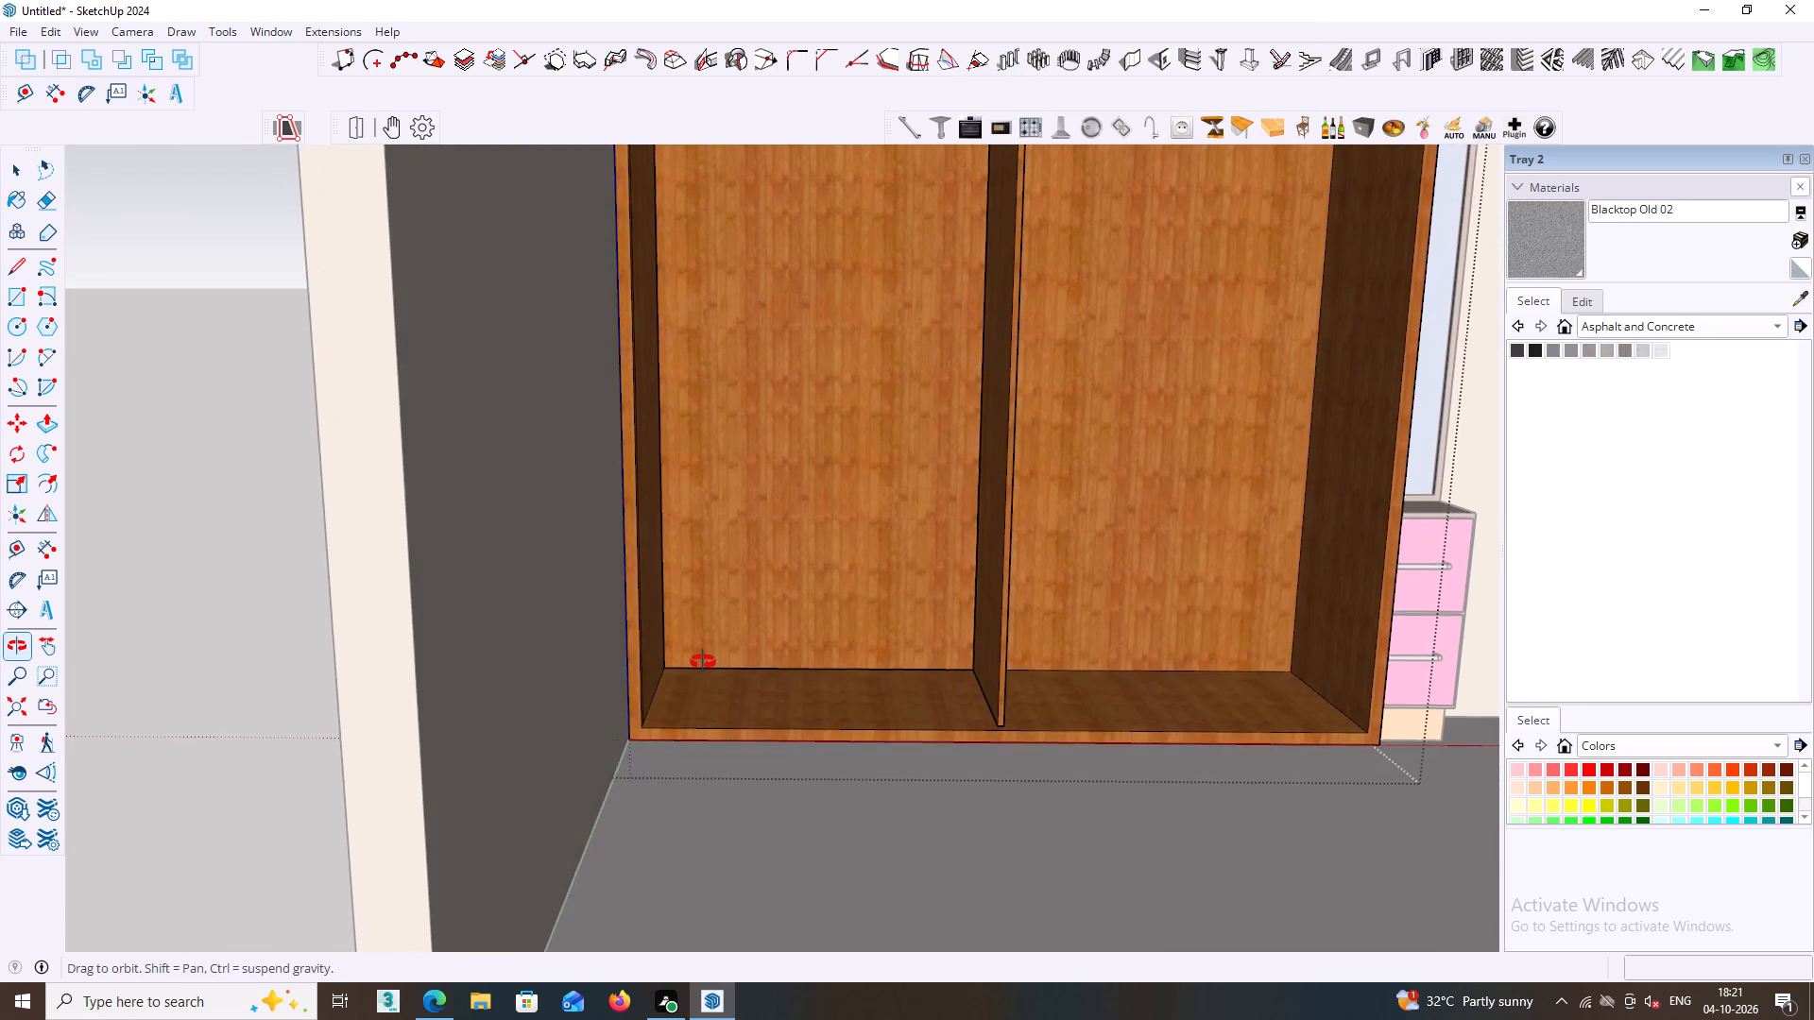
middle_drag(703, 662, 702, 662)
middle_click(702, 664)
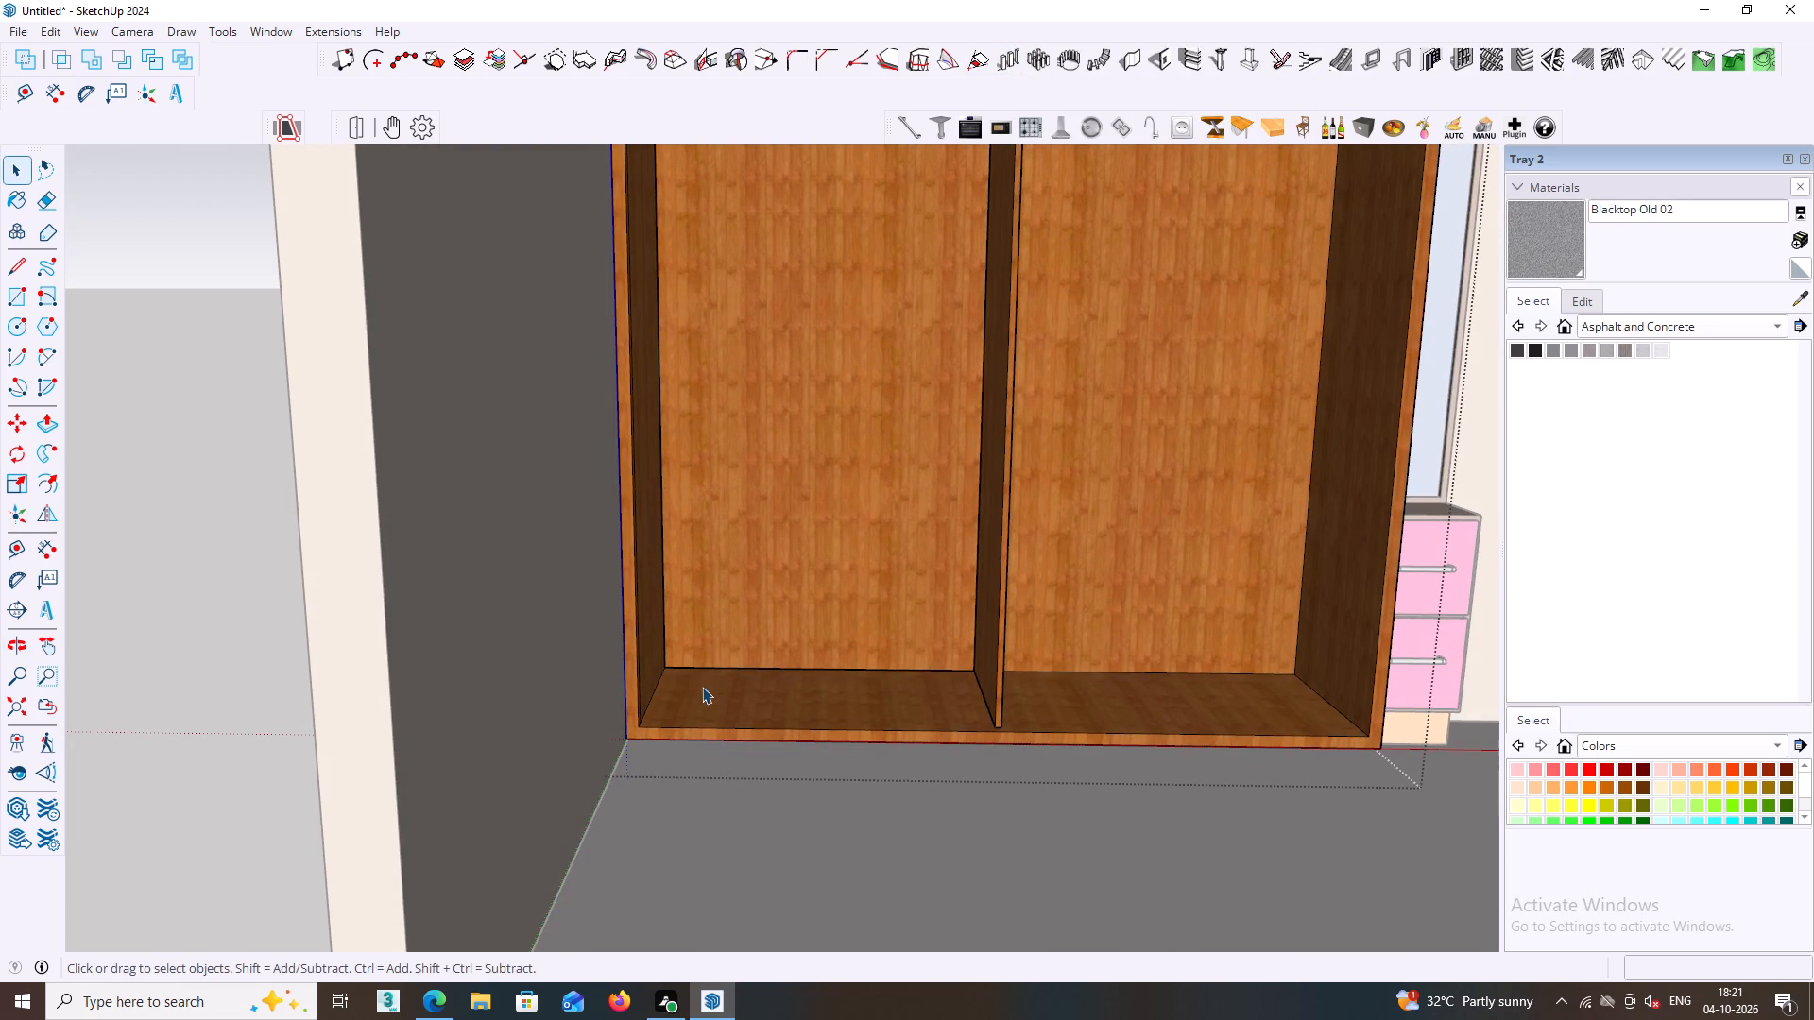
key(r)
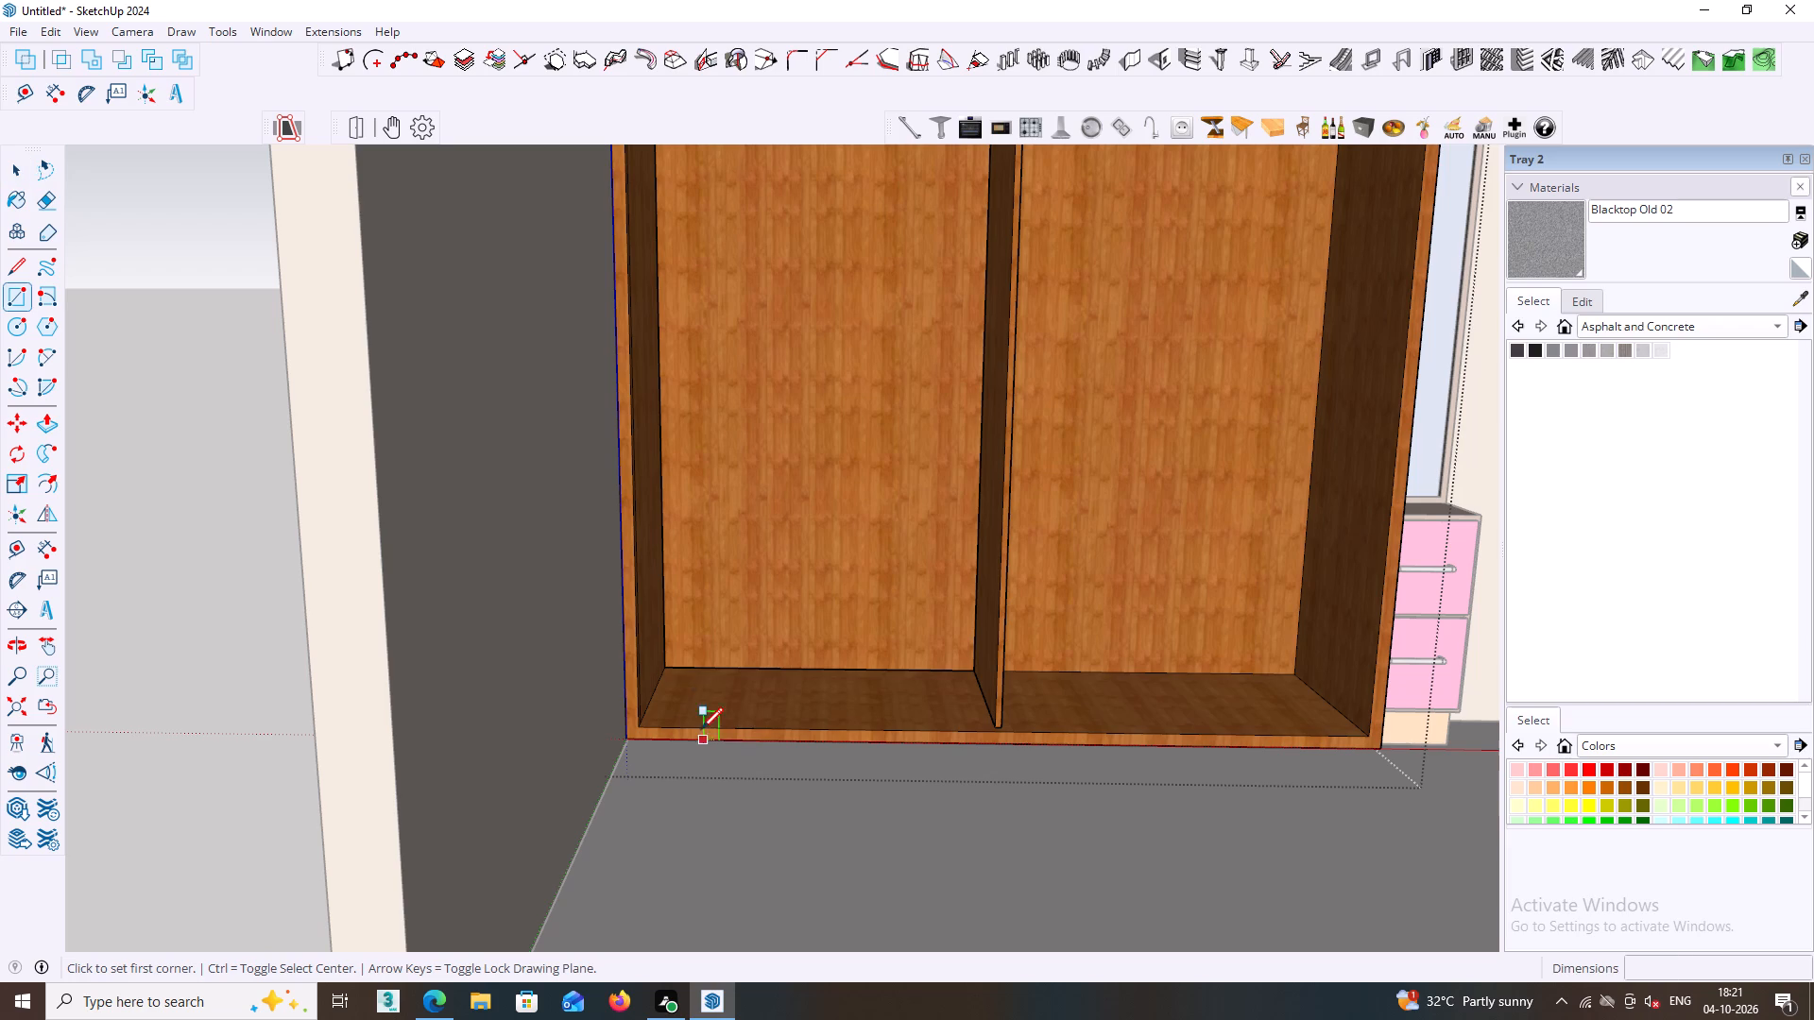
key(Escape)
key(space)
Place a horizontal guide 1'1" above the bottom edge of the wardrobe's back panel.
middle_drag(717, 664, 690, 670)
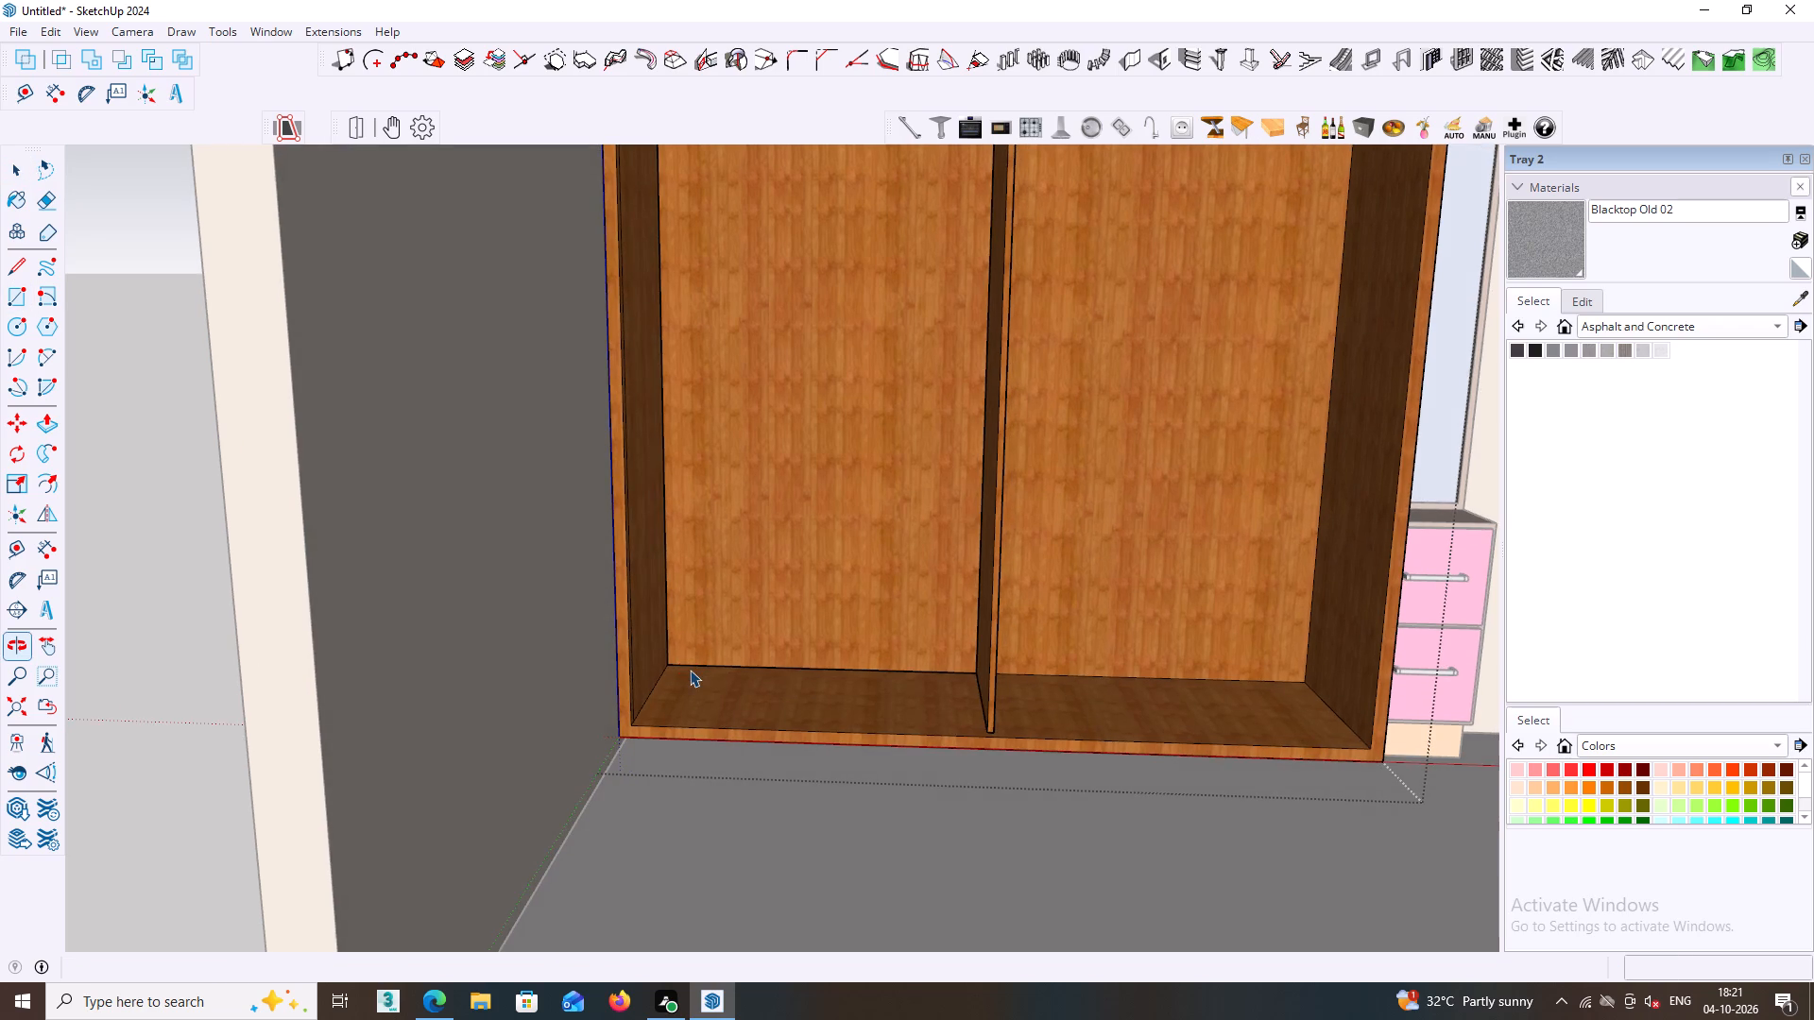
scroll(690, 669, down, 2)
middle_drag(706, 673, 700, 723)
middle_drag(711, 713, 712, 701)
key(t)
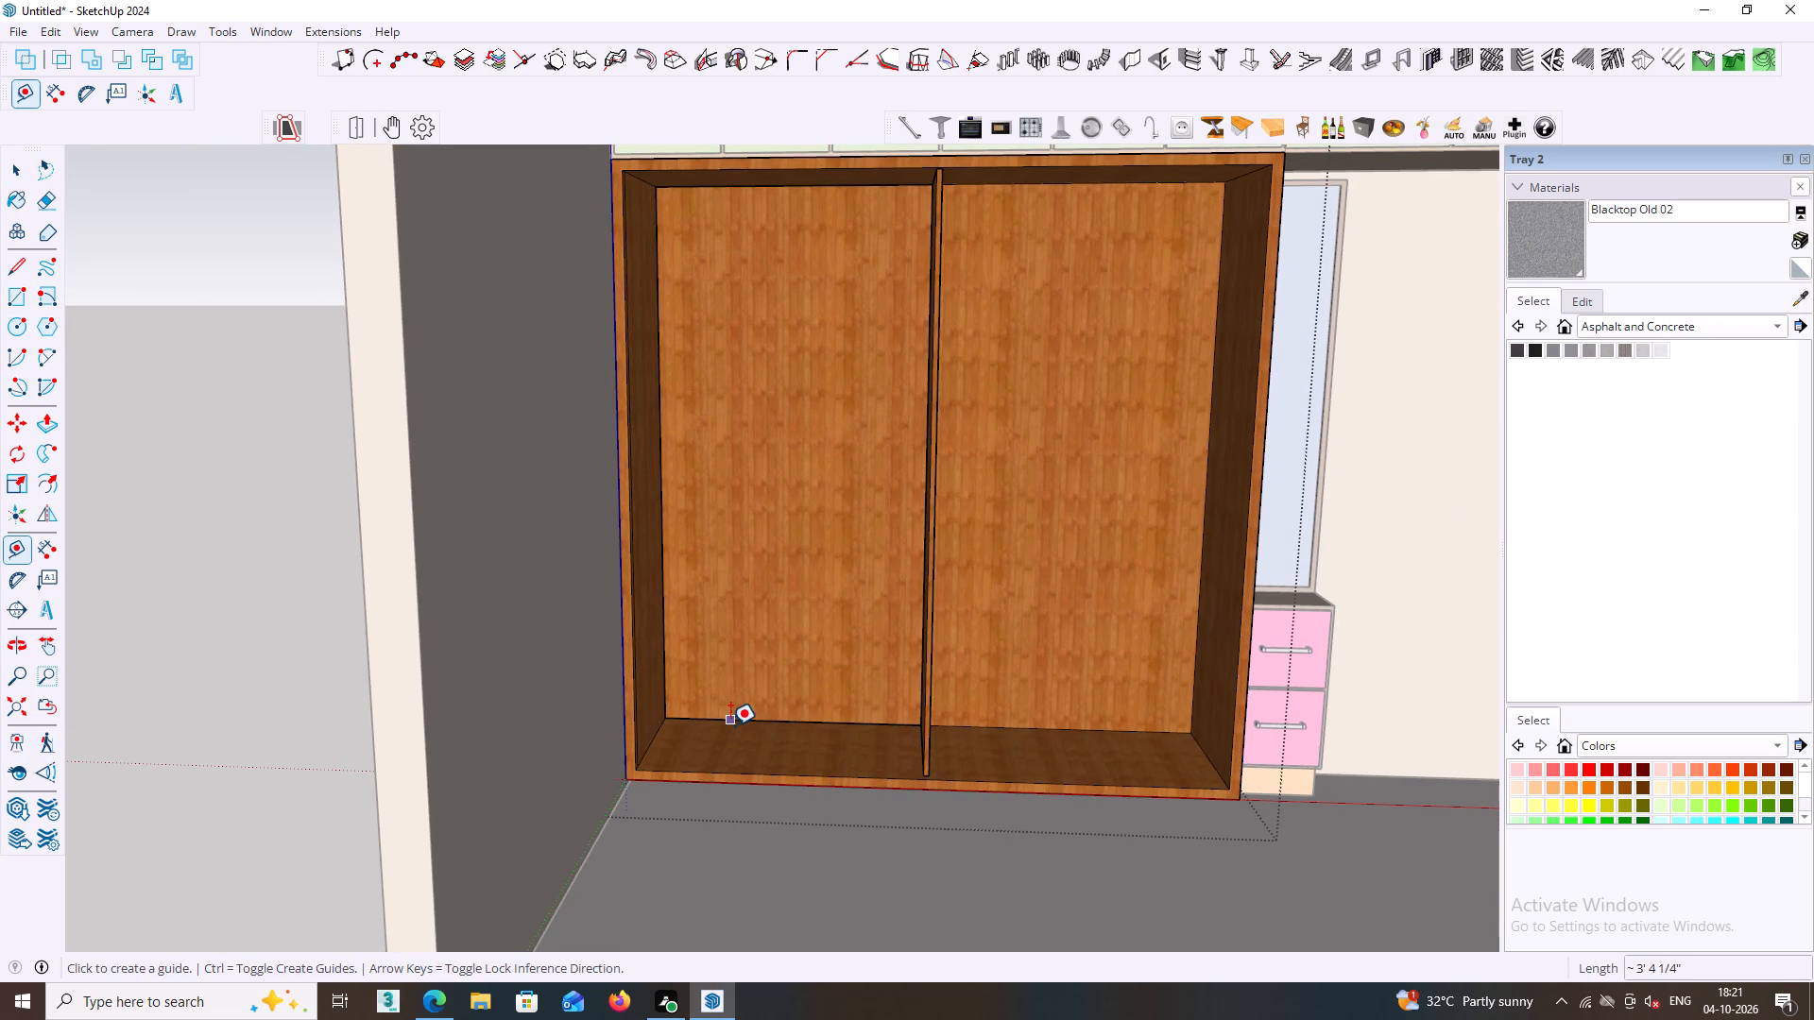
click(758, 717)
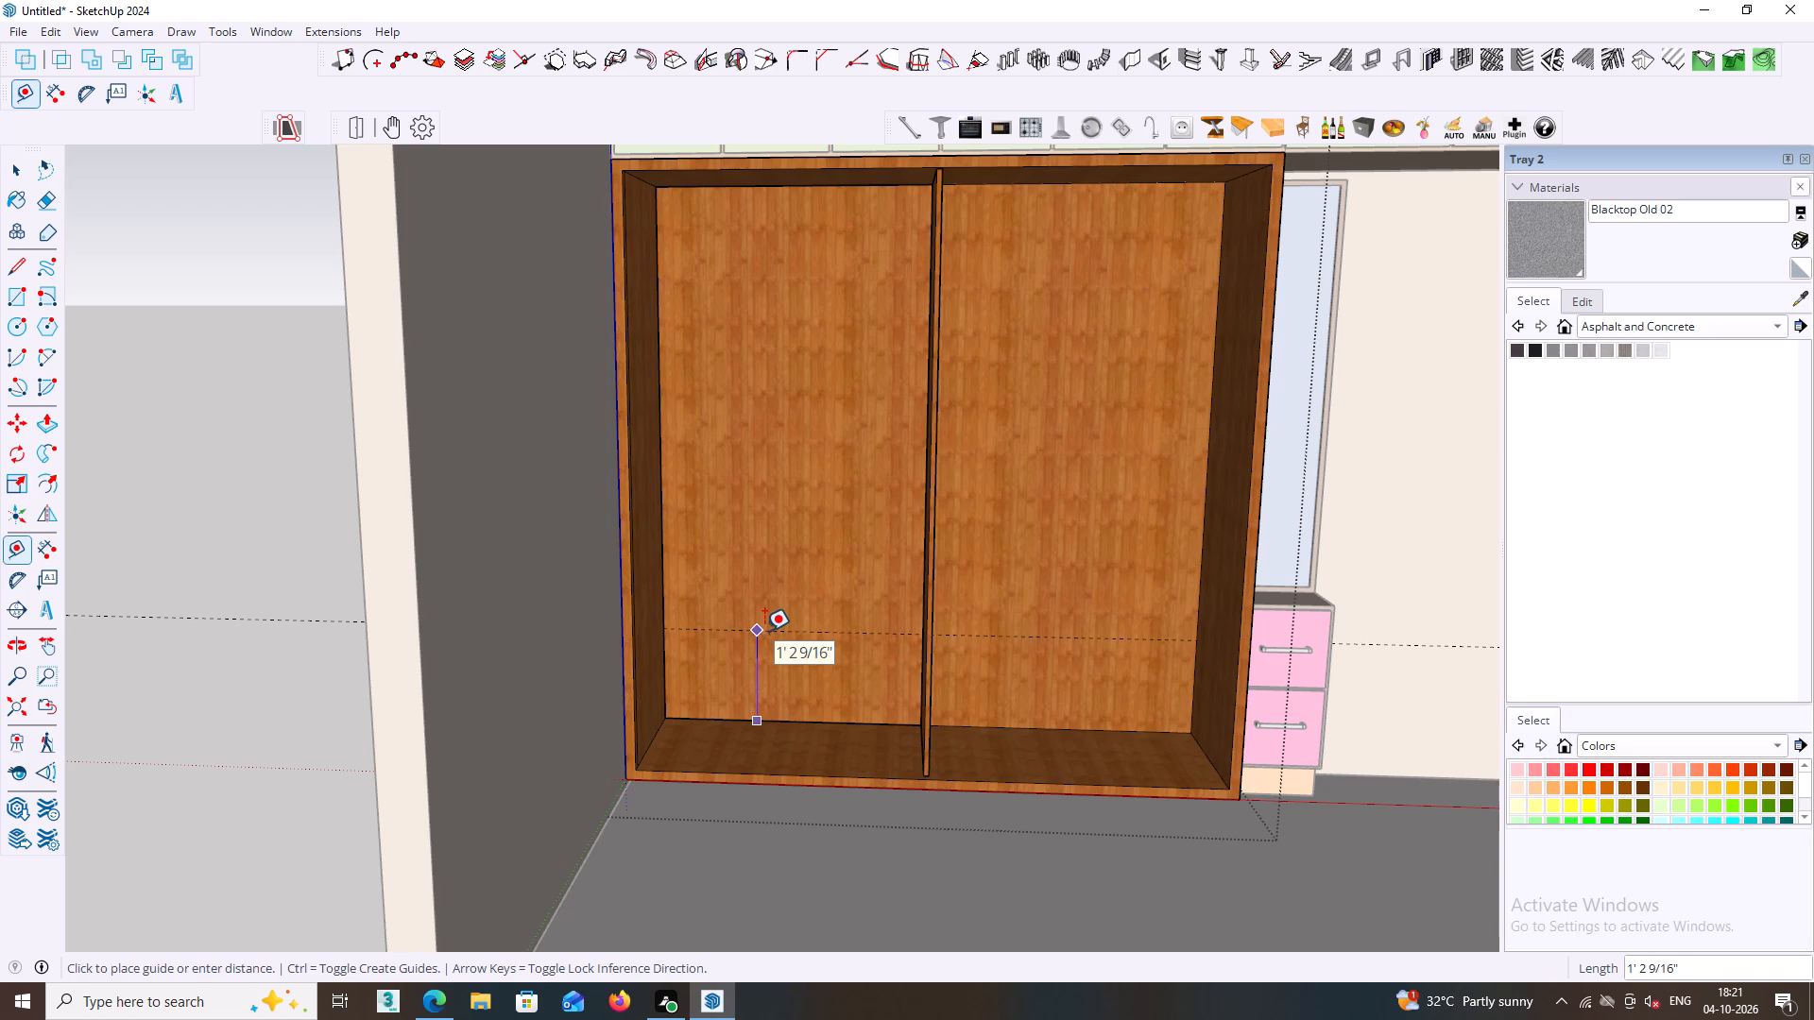
key(1)
text('1)
key(Return)
key(space)
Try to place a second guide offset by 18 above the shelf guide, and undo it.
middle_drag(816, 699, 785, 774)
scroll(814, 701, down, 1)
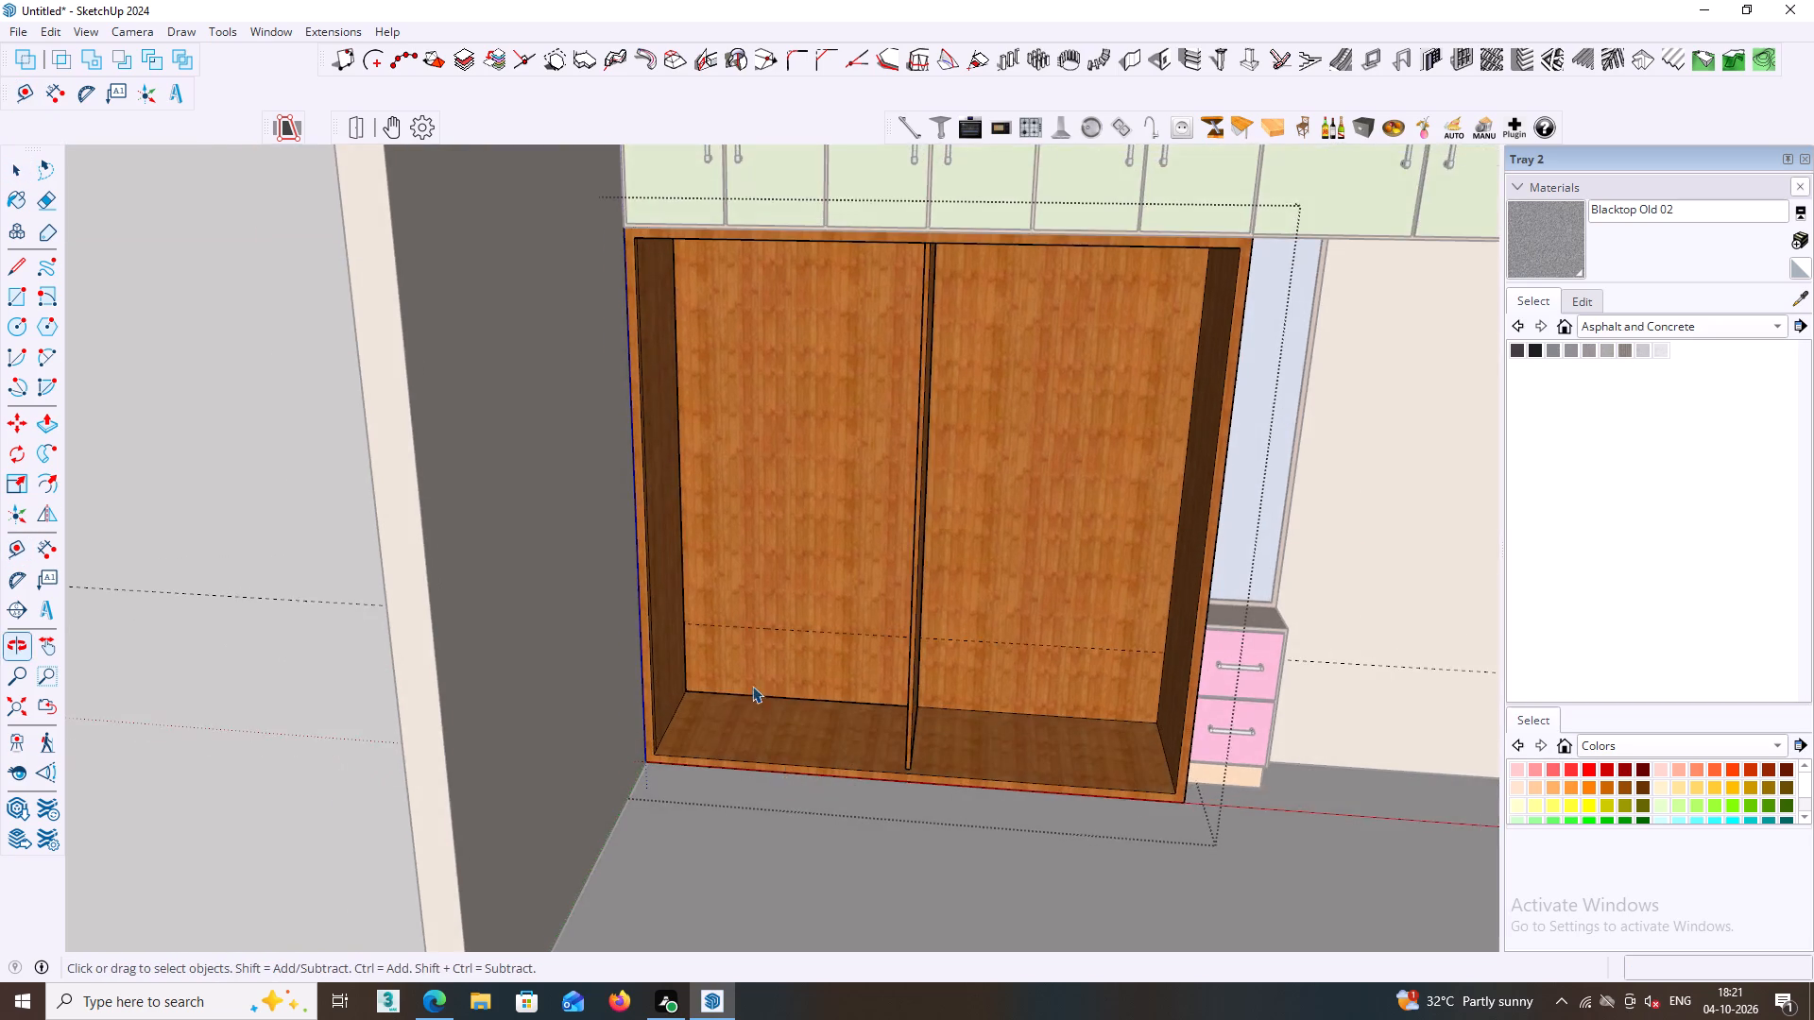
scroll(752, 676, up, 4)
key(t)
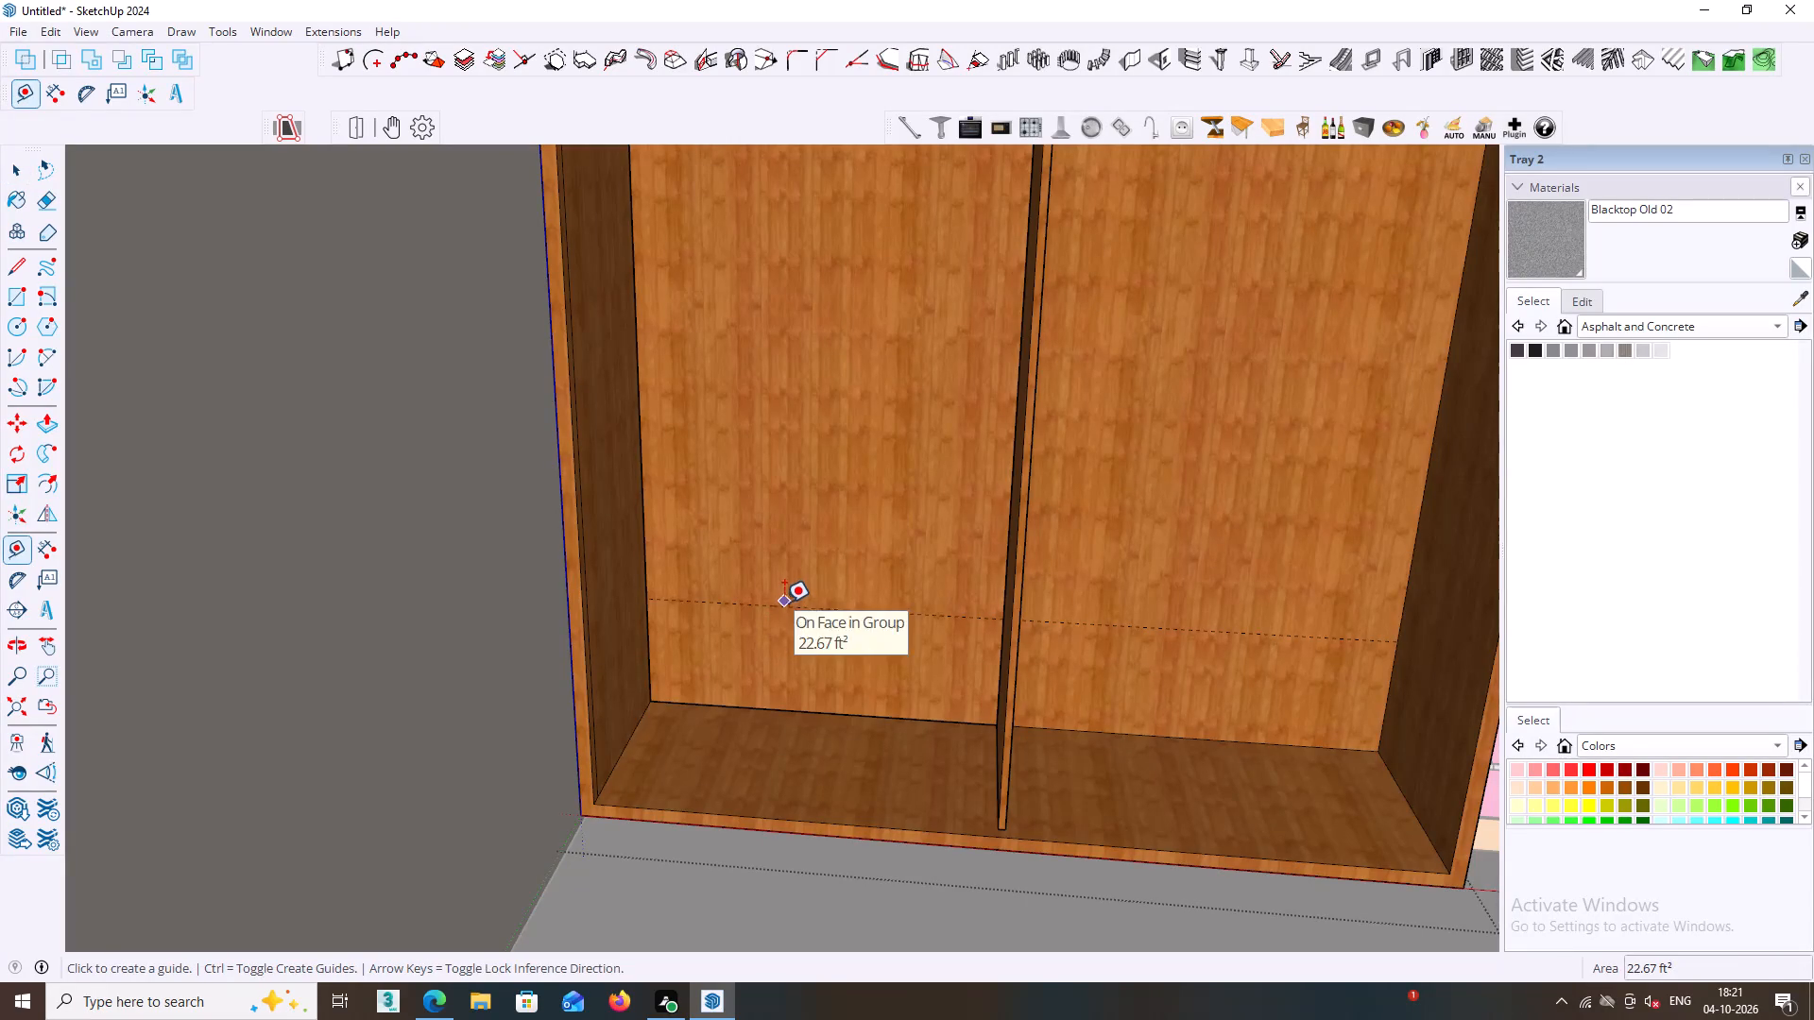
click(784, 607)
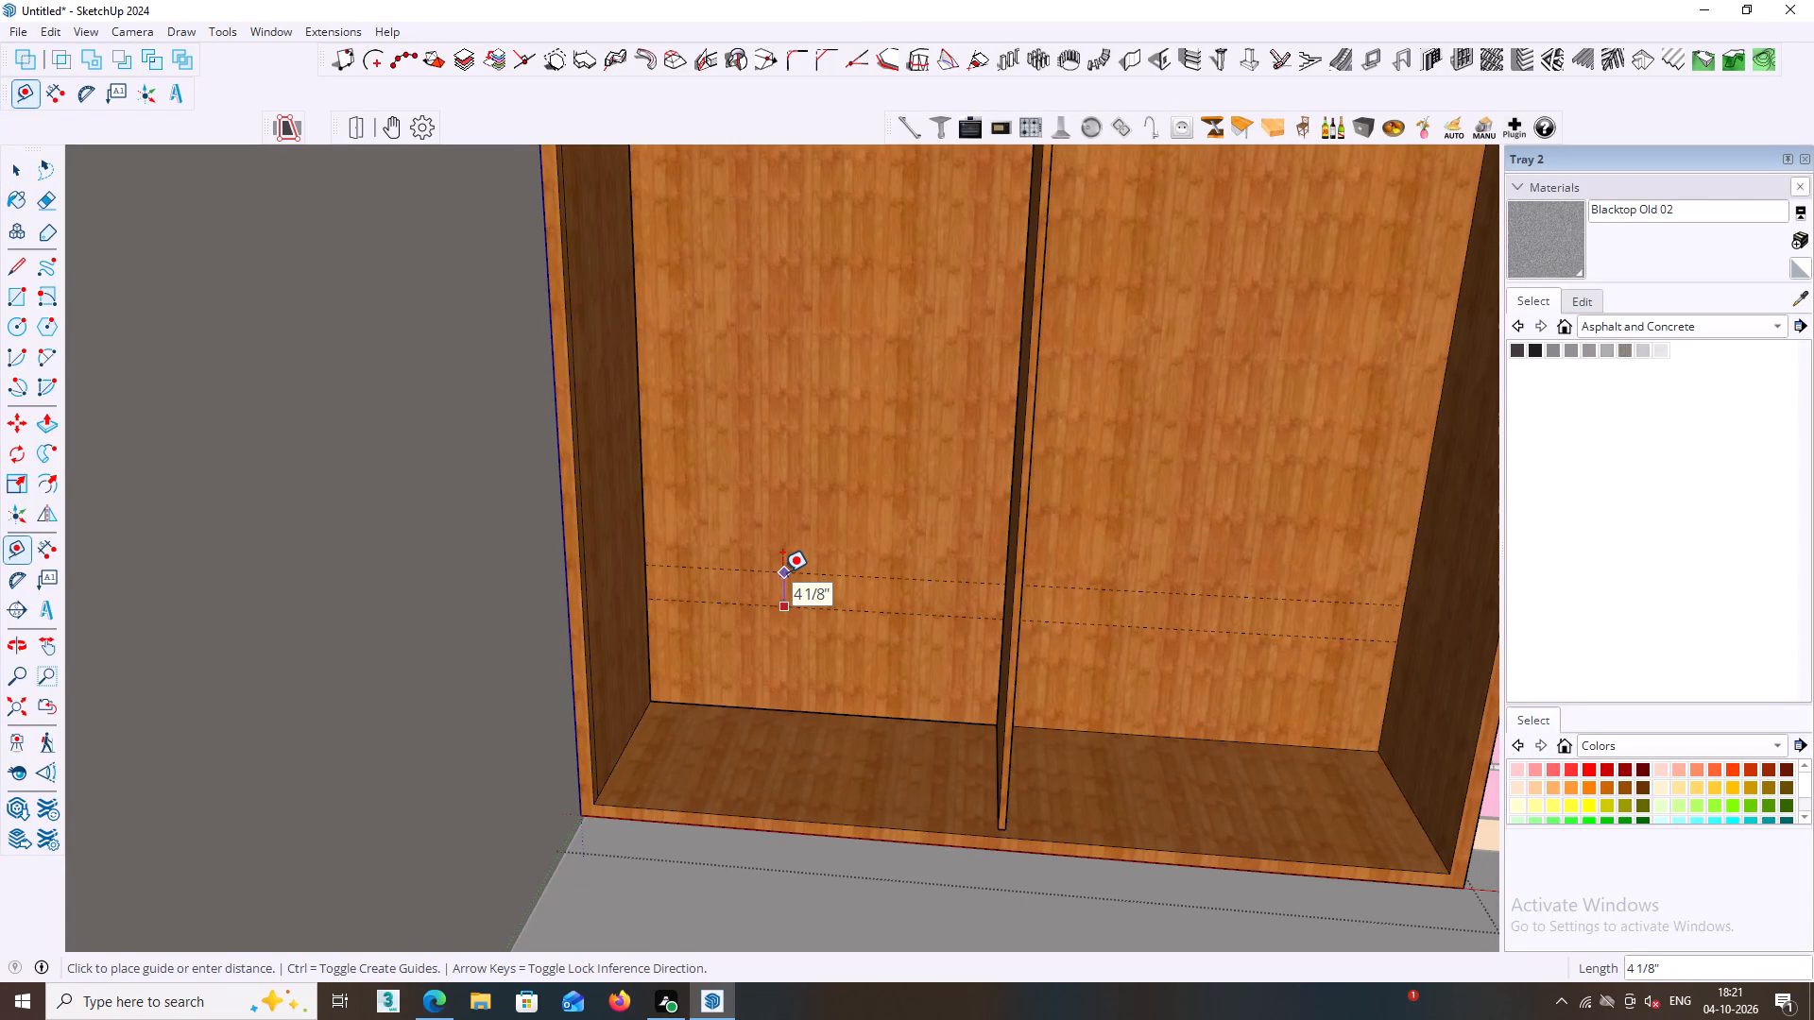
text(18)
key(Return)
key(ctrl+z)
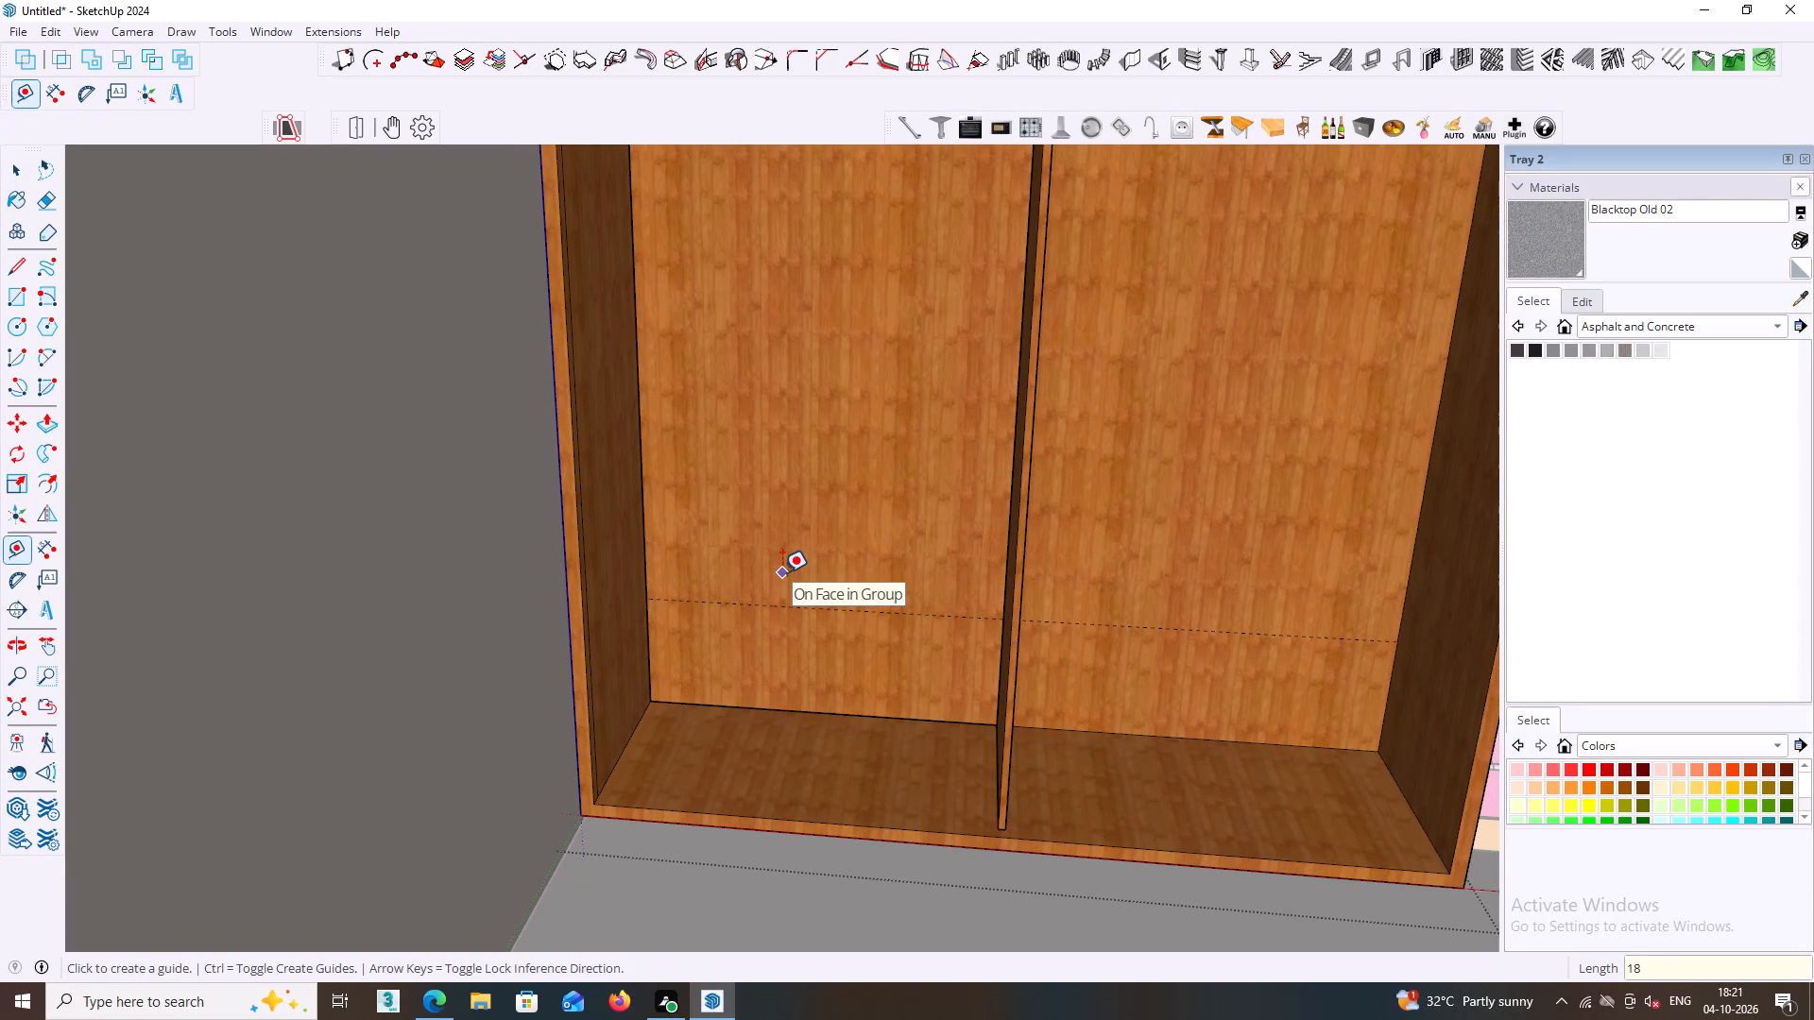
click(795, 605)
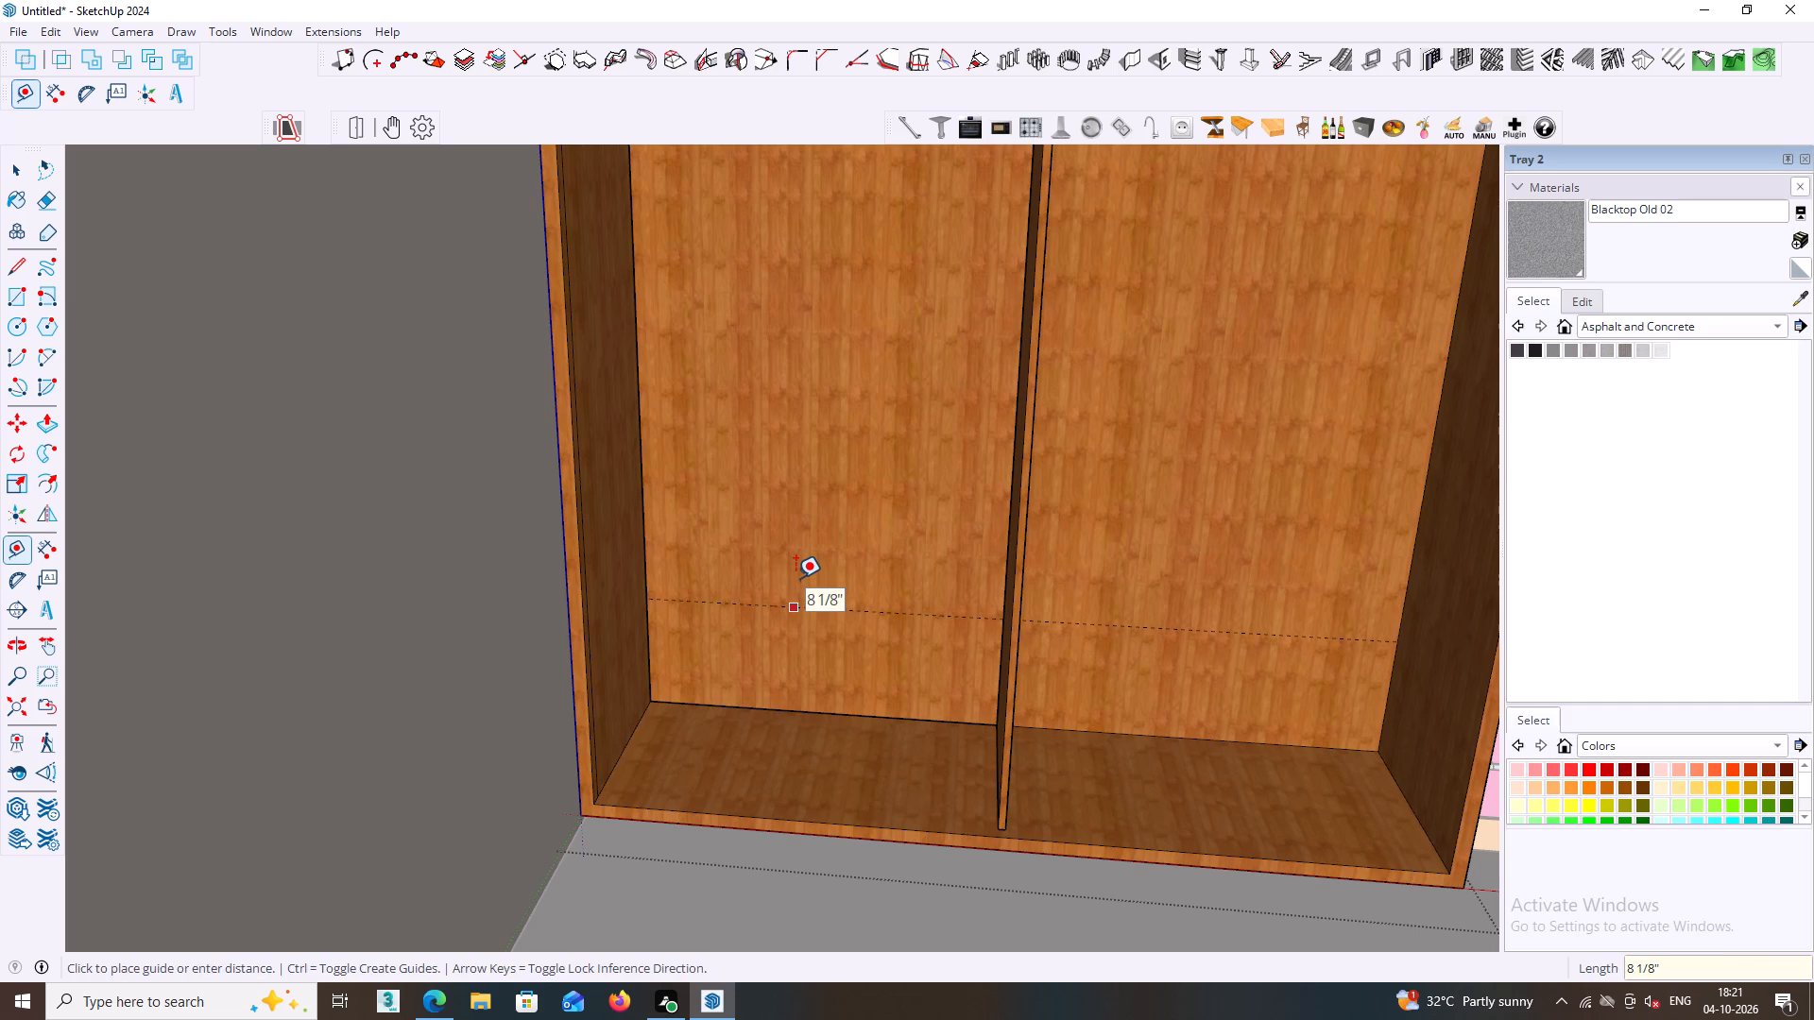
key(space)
Place a second guide 18 mm above the existing horizontal guide on the wardrobe's back panel.
key(t)
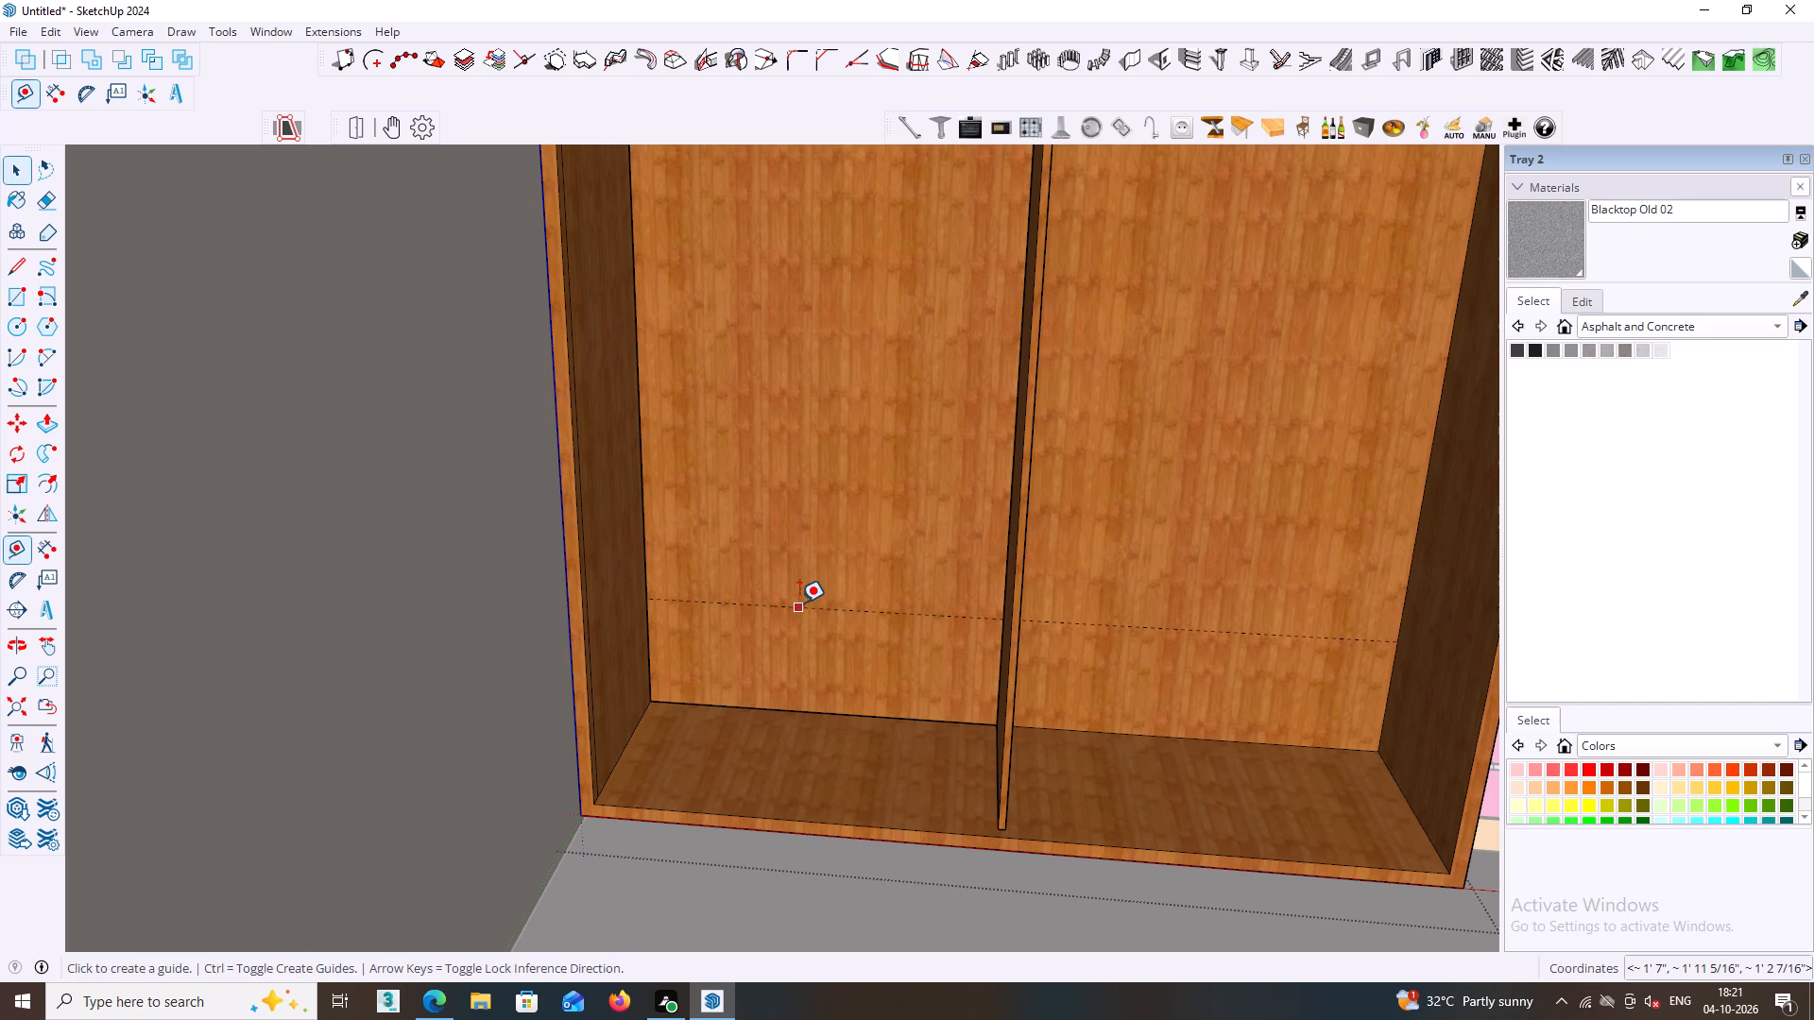
click(799, 603)
text(18MM)
key(Return)
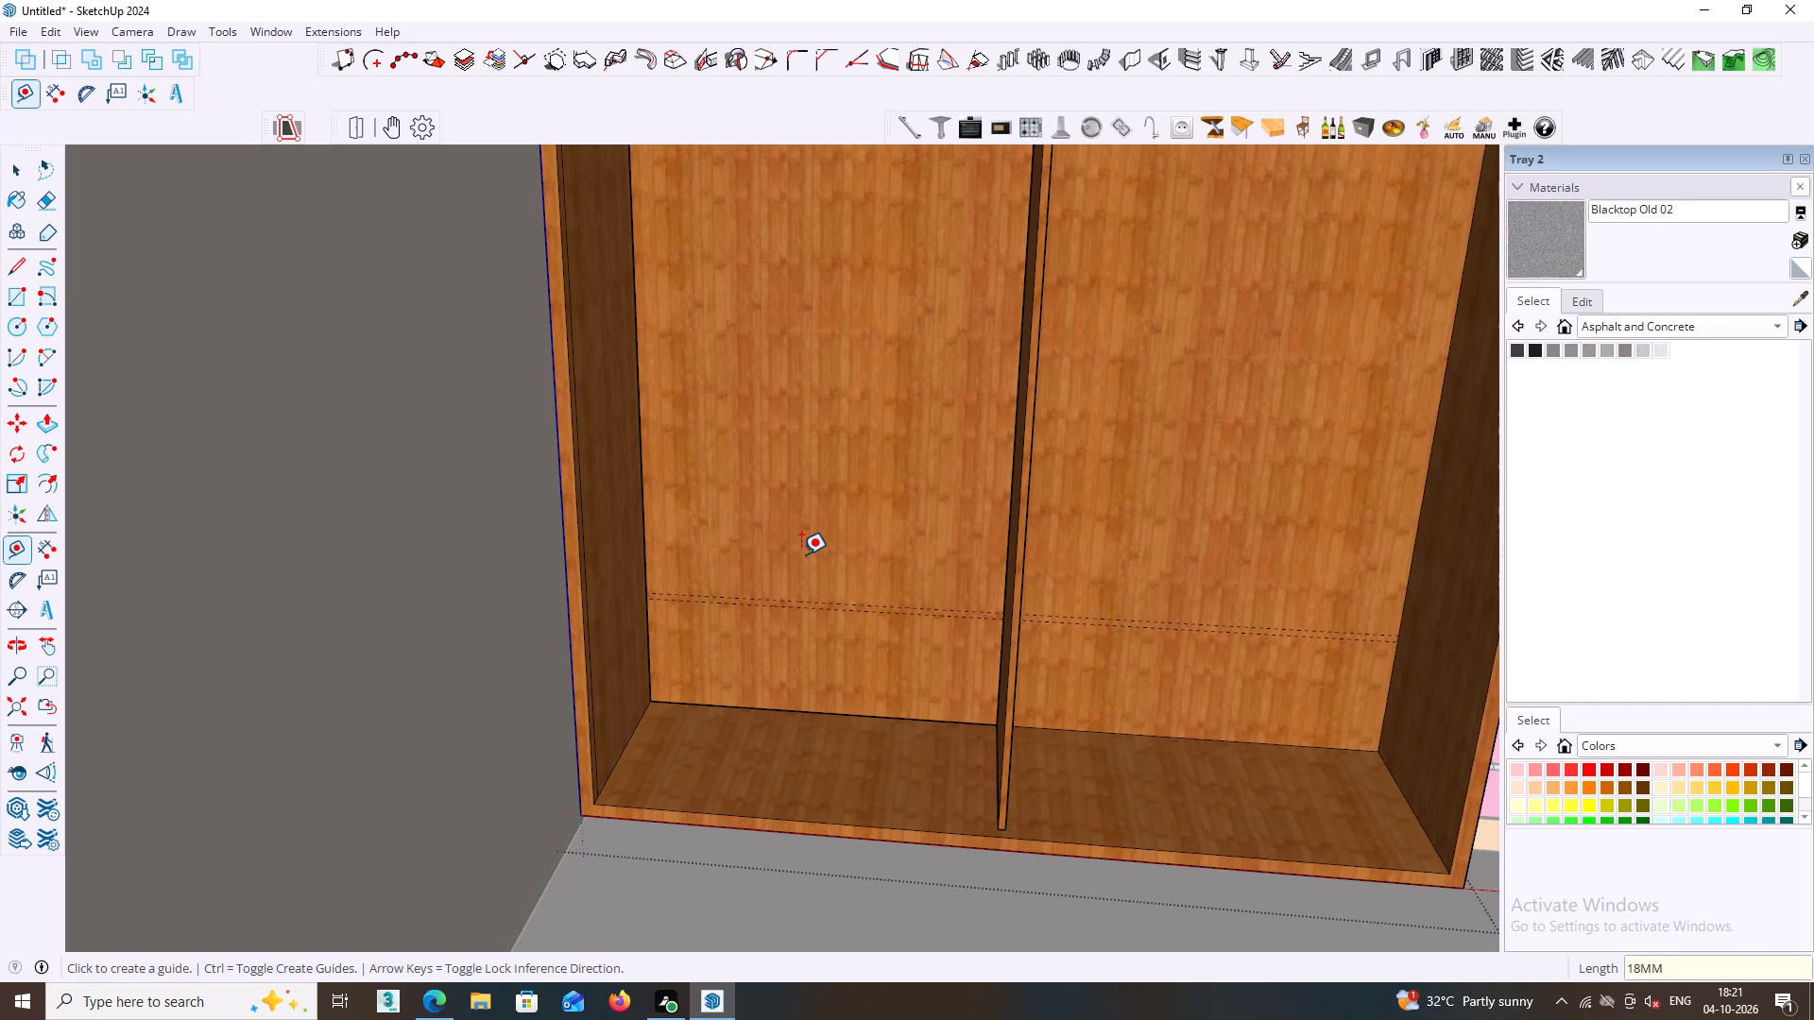
key(space)
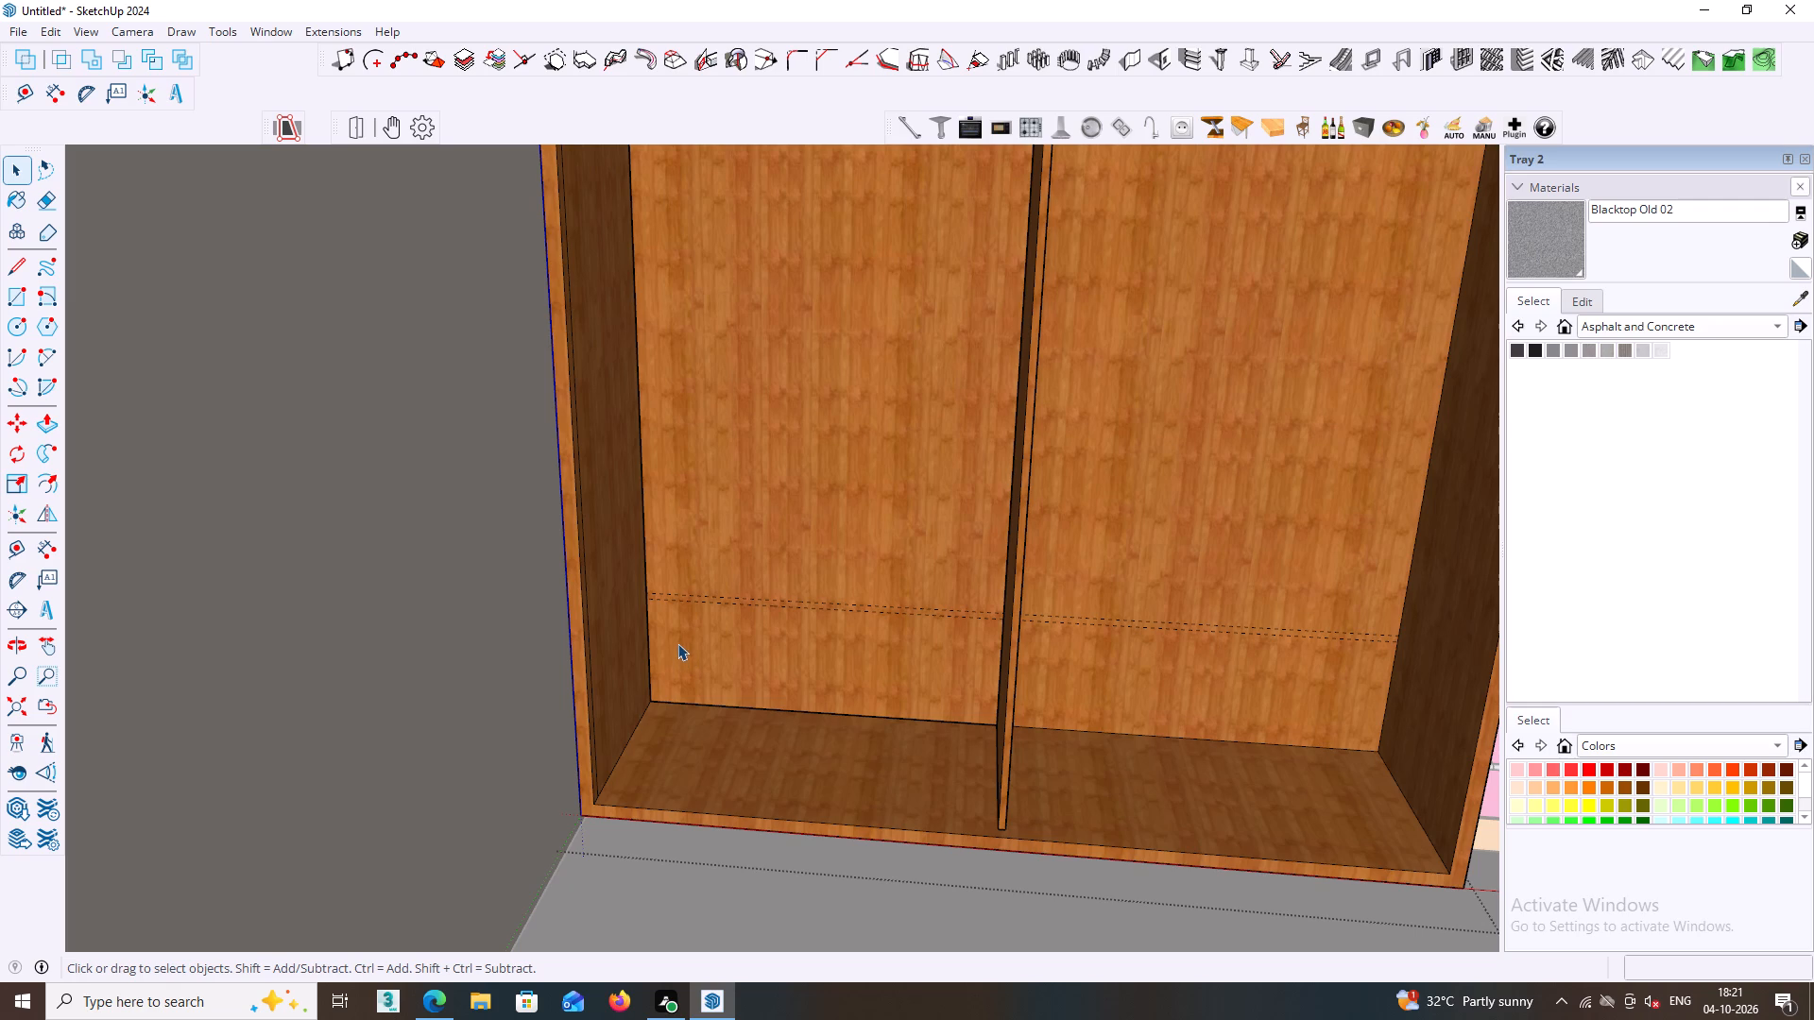
Draw a thin shelf rectangle between the two guides, spanning the left compartment from side panel to central divider.
key(r)
scroll(660, 620, up, 13)
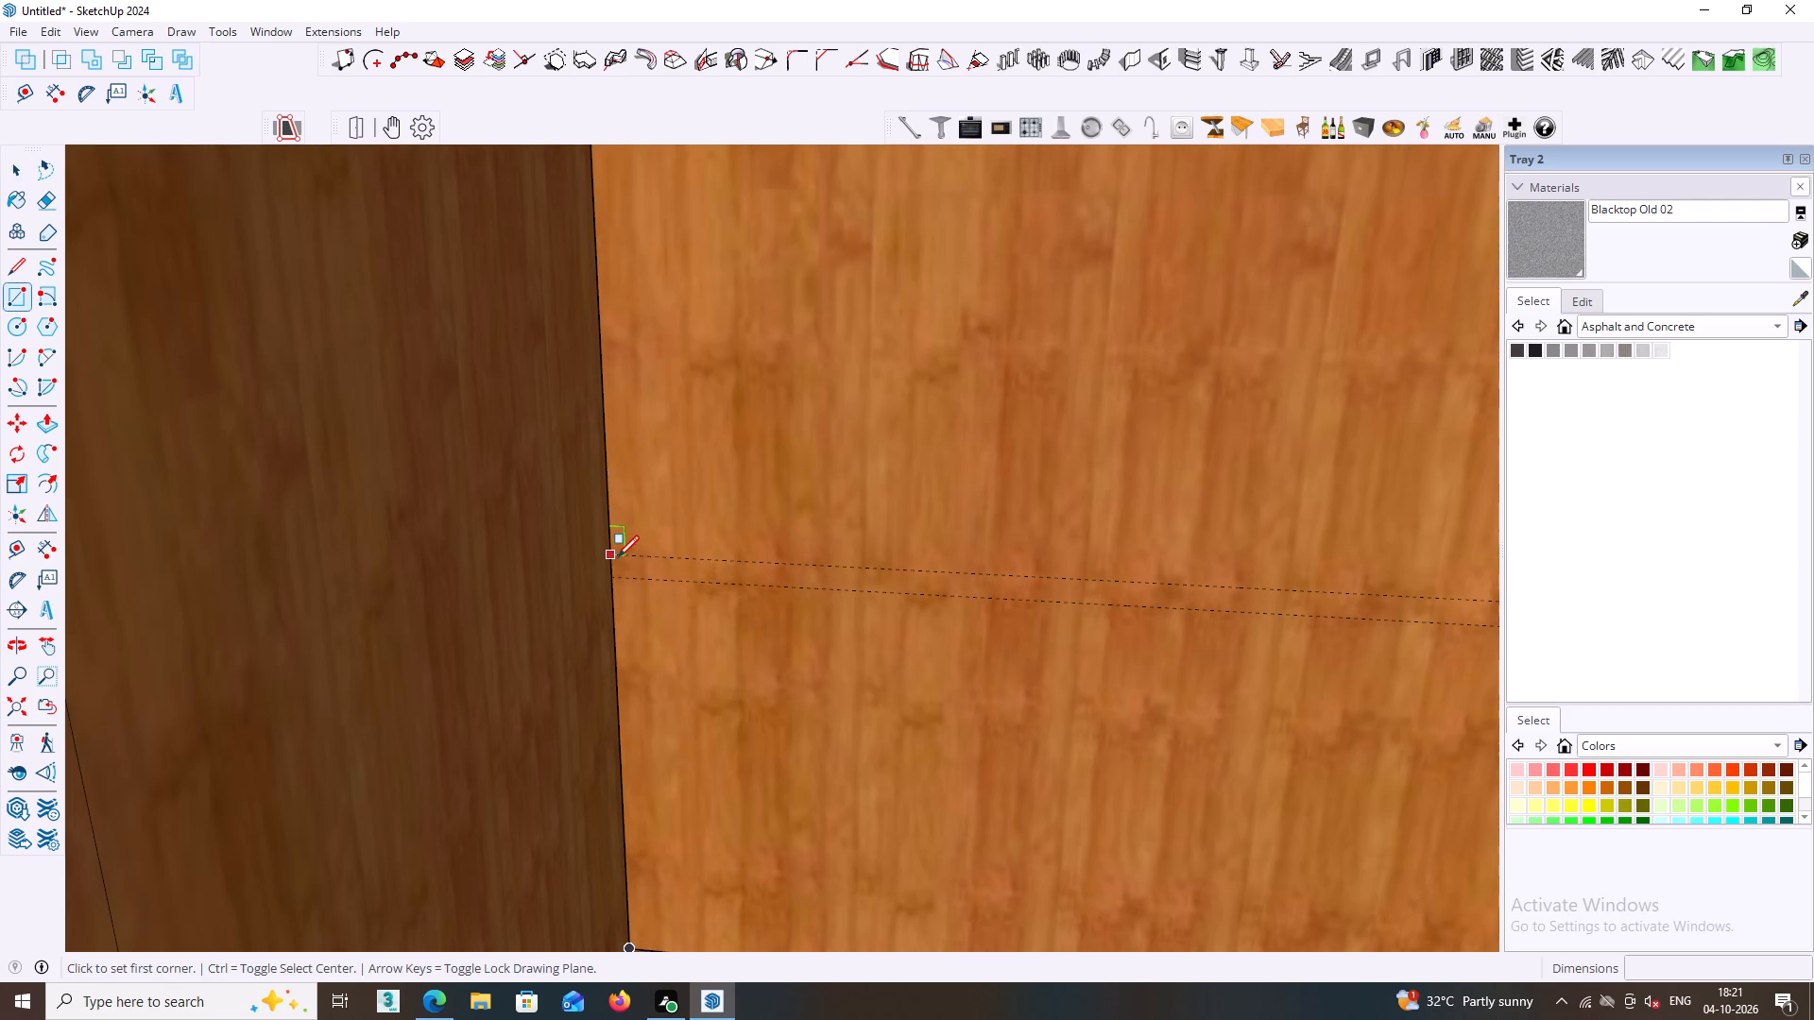
click(617, 557)
scroll(729, 601, down, 3)
shift+middle_drag(847, 574, 534, 529)
shift+middle_drag(653, 535, 642, 573)
shift+middle_drag(1106, 574, 712, 605)
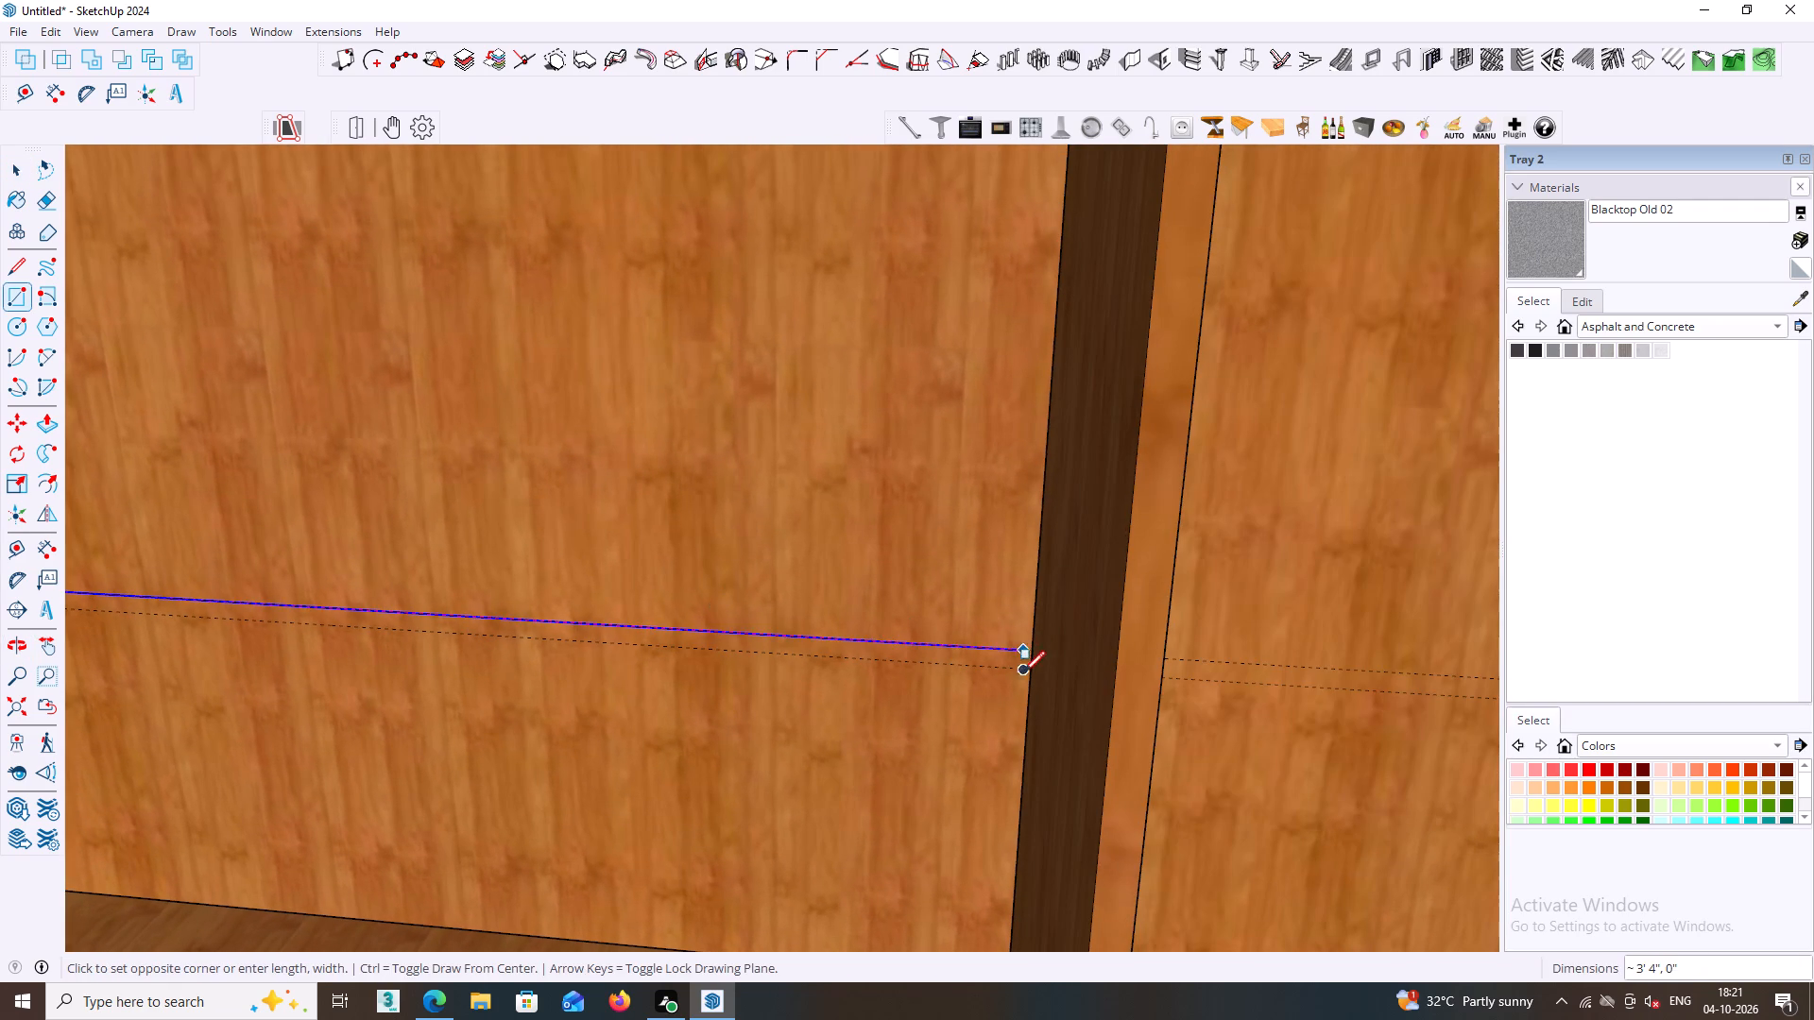
scroll(1028, 670, up, 3)
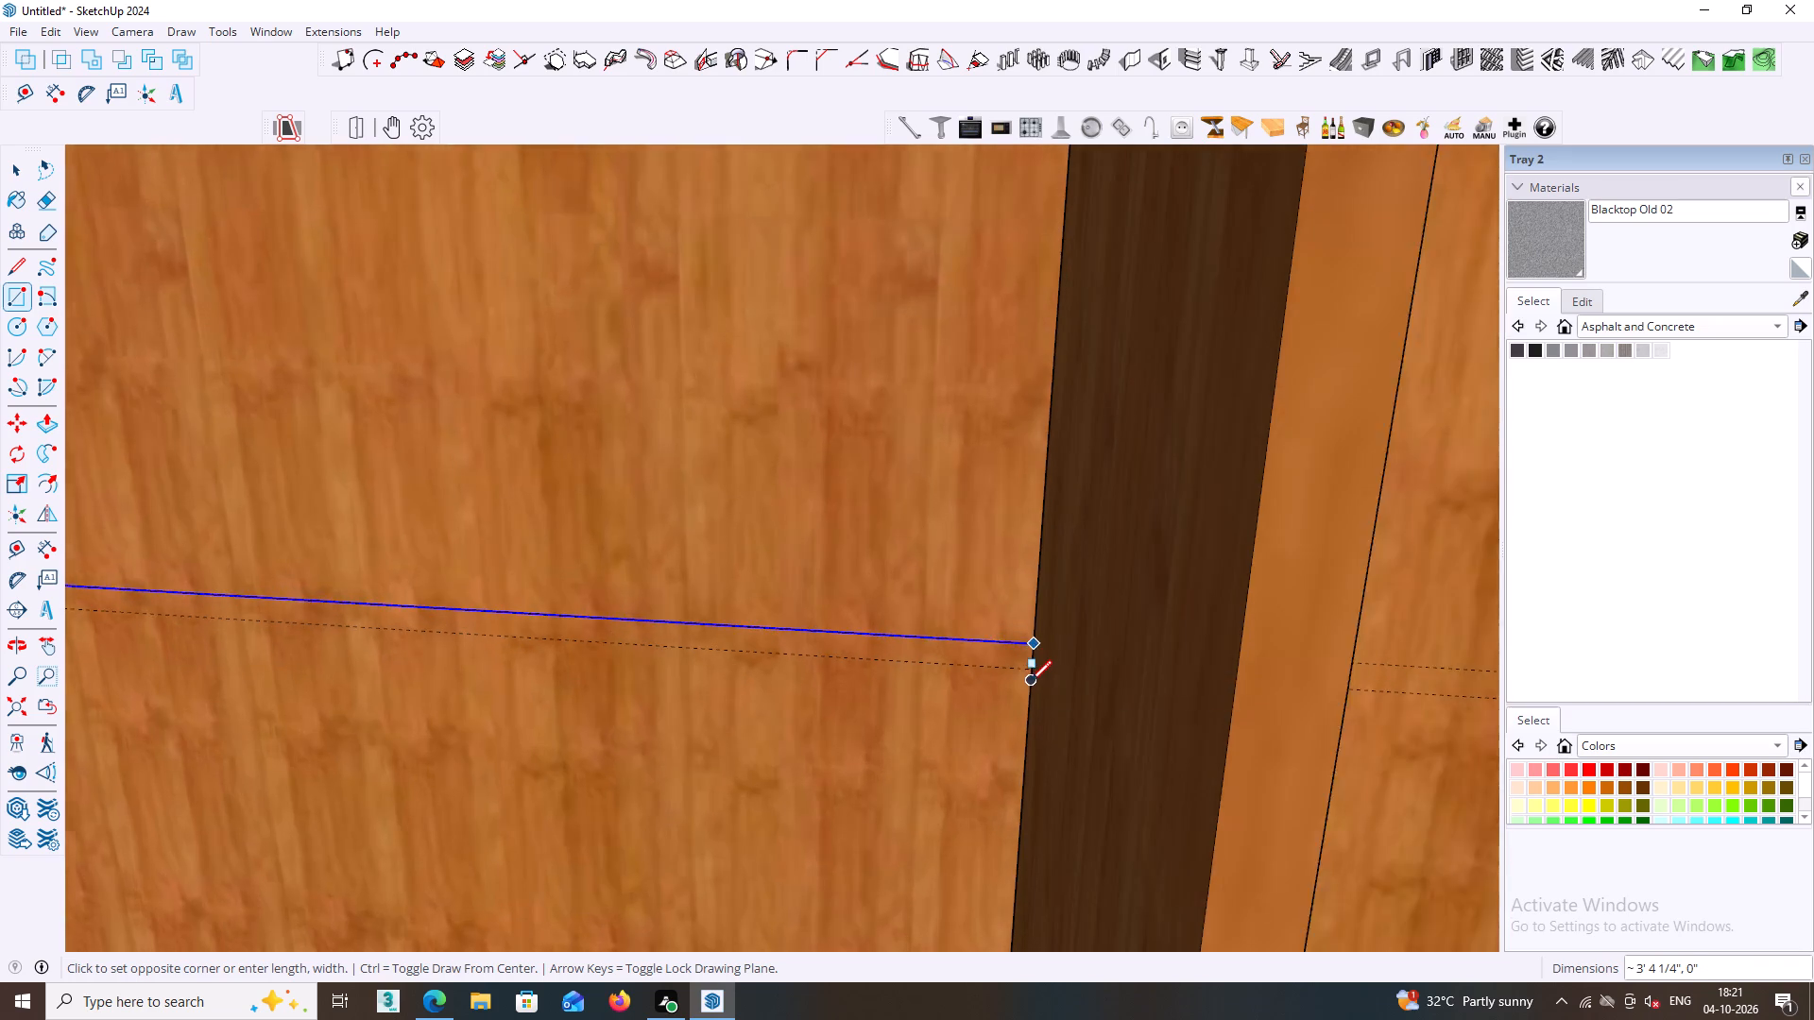
scroll(1030, 682, up, 4)
key(Up)
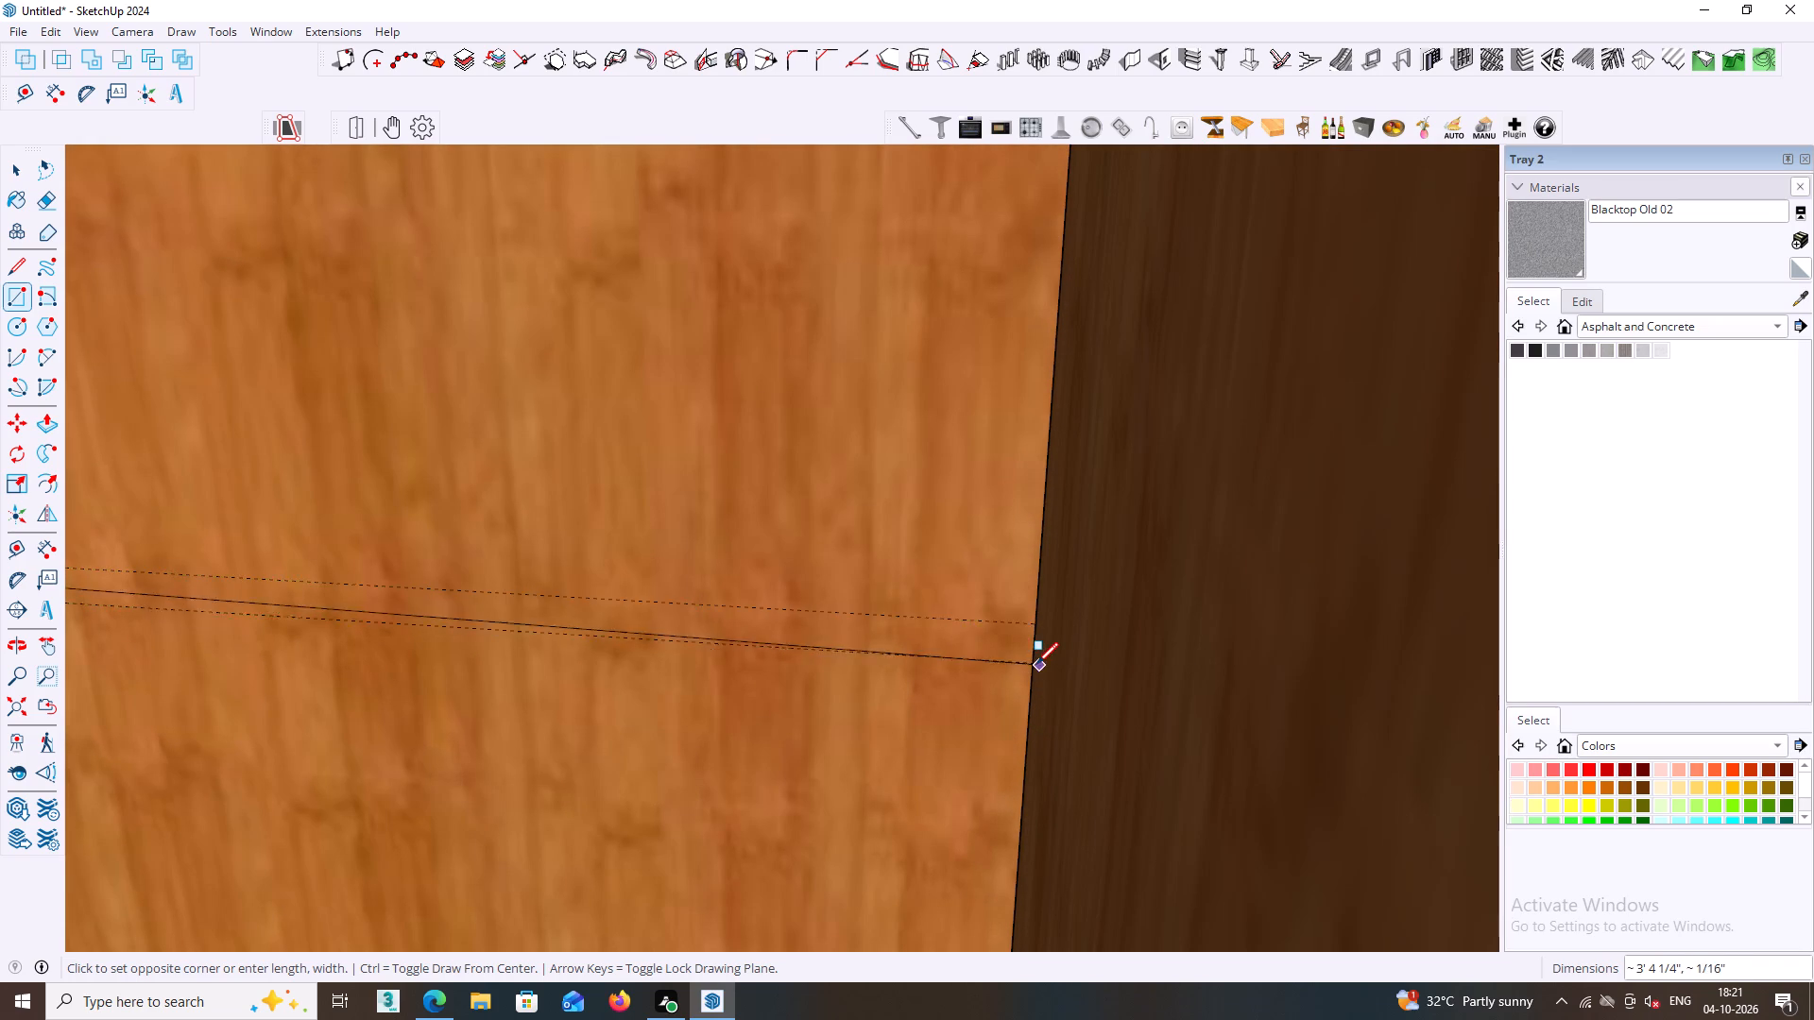
click(1031, 665)
key(space)
Make the shelf rectangle's face and edges into a group.
click(1007, 653)
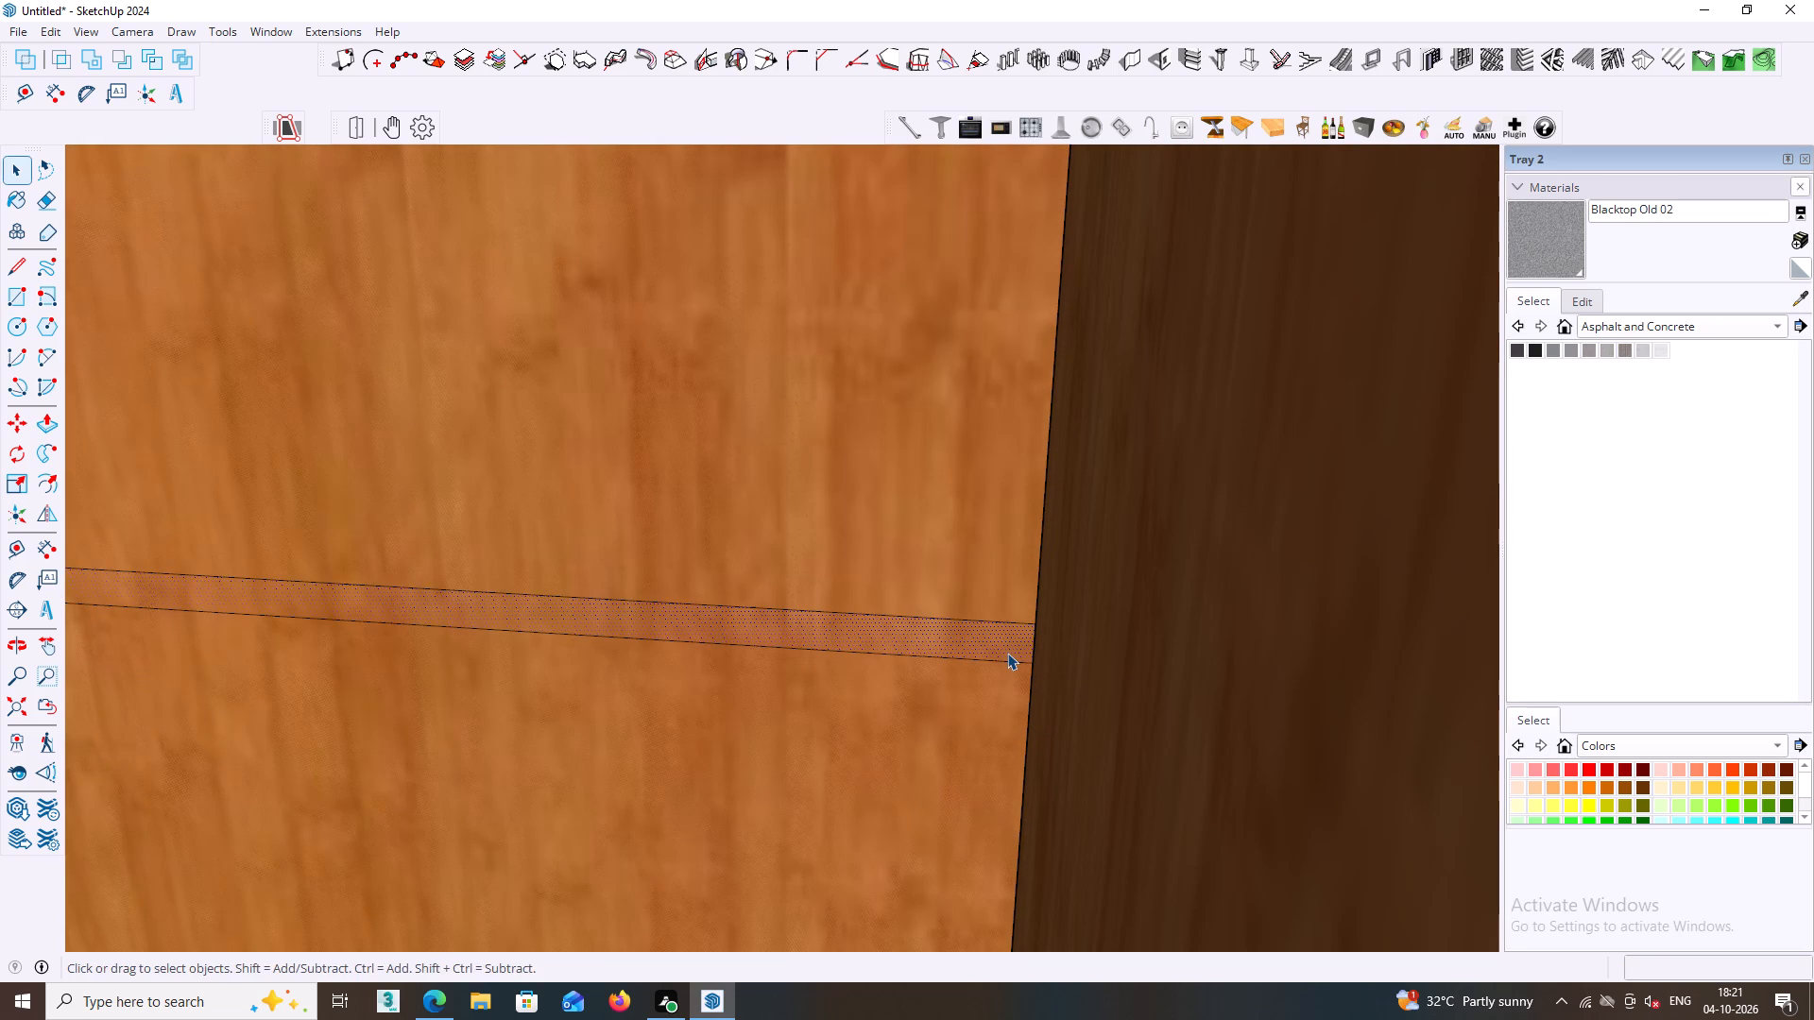
double_click(1007, 653)
right_click(1010, 653)
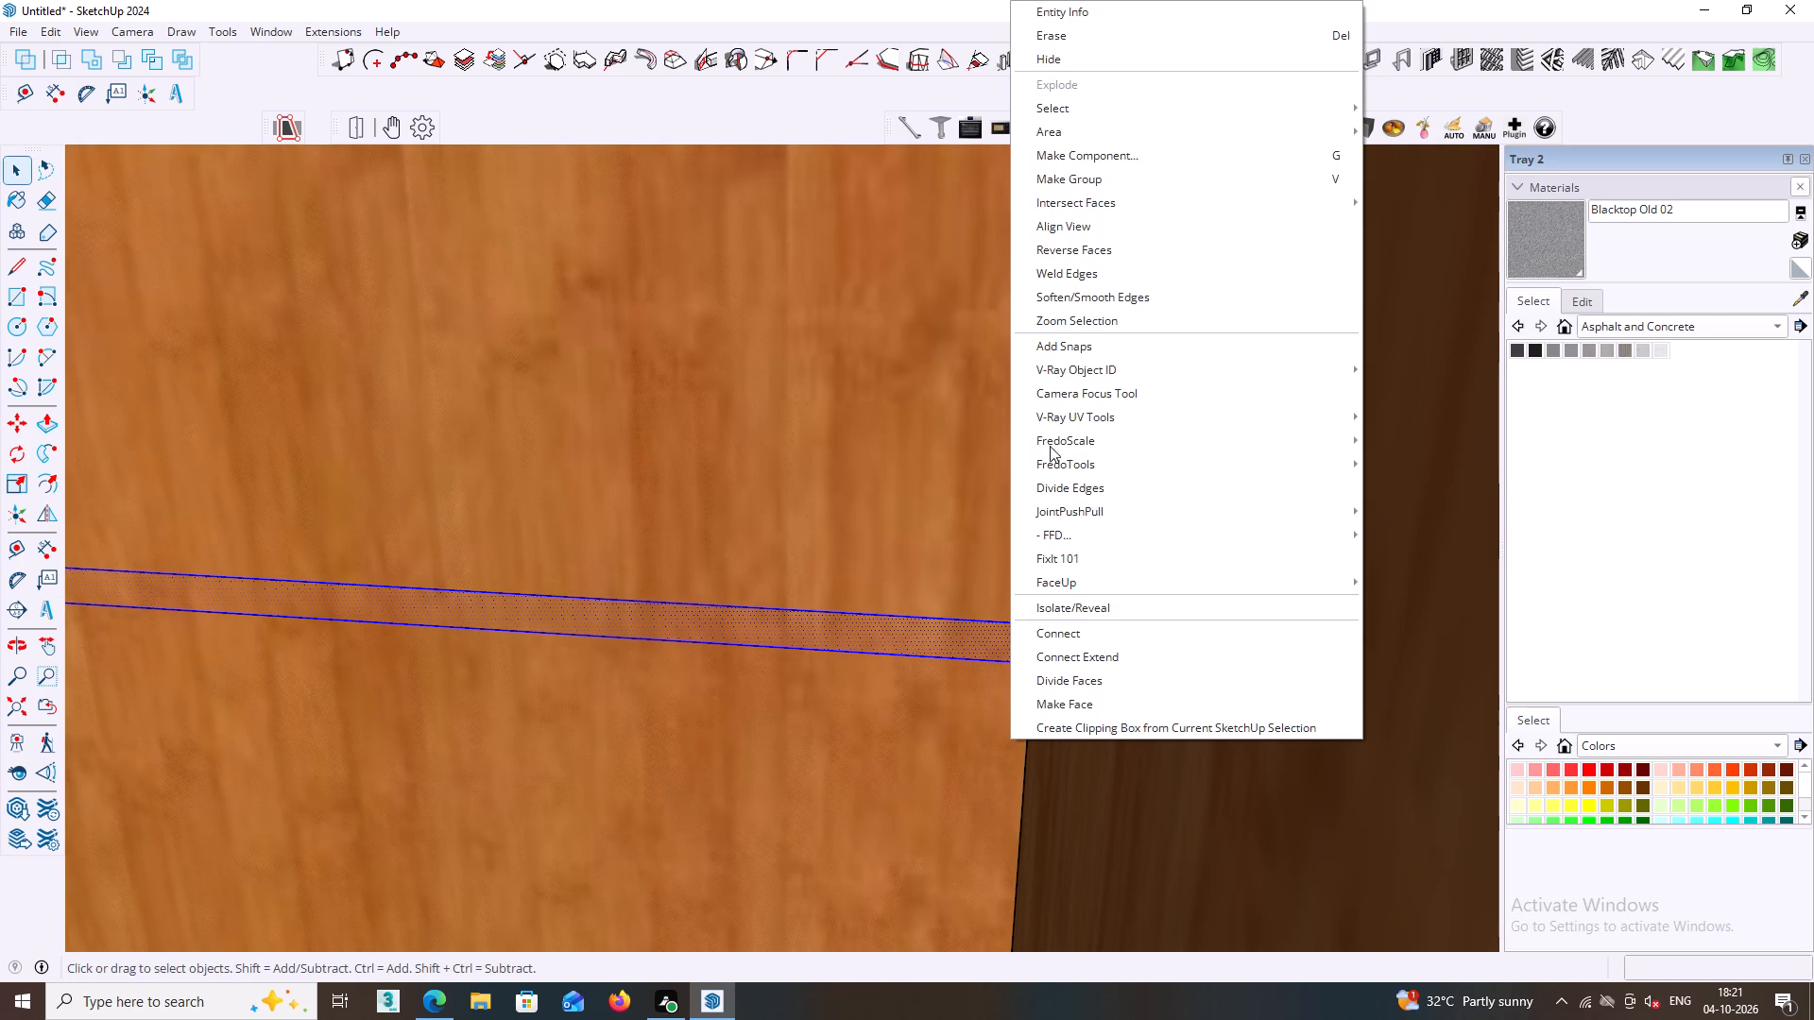
click(1071, 177)
Inside the shelf group, extrude the strip face forward to the central divider's front edge, and close the group.
triple_click(916, 631)
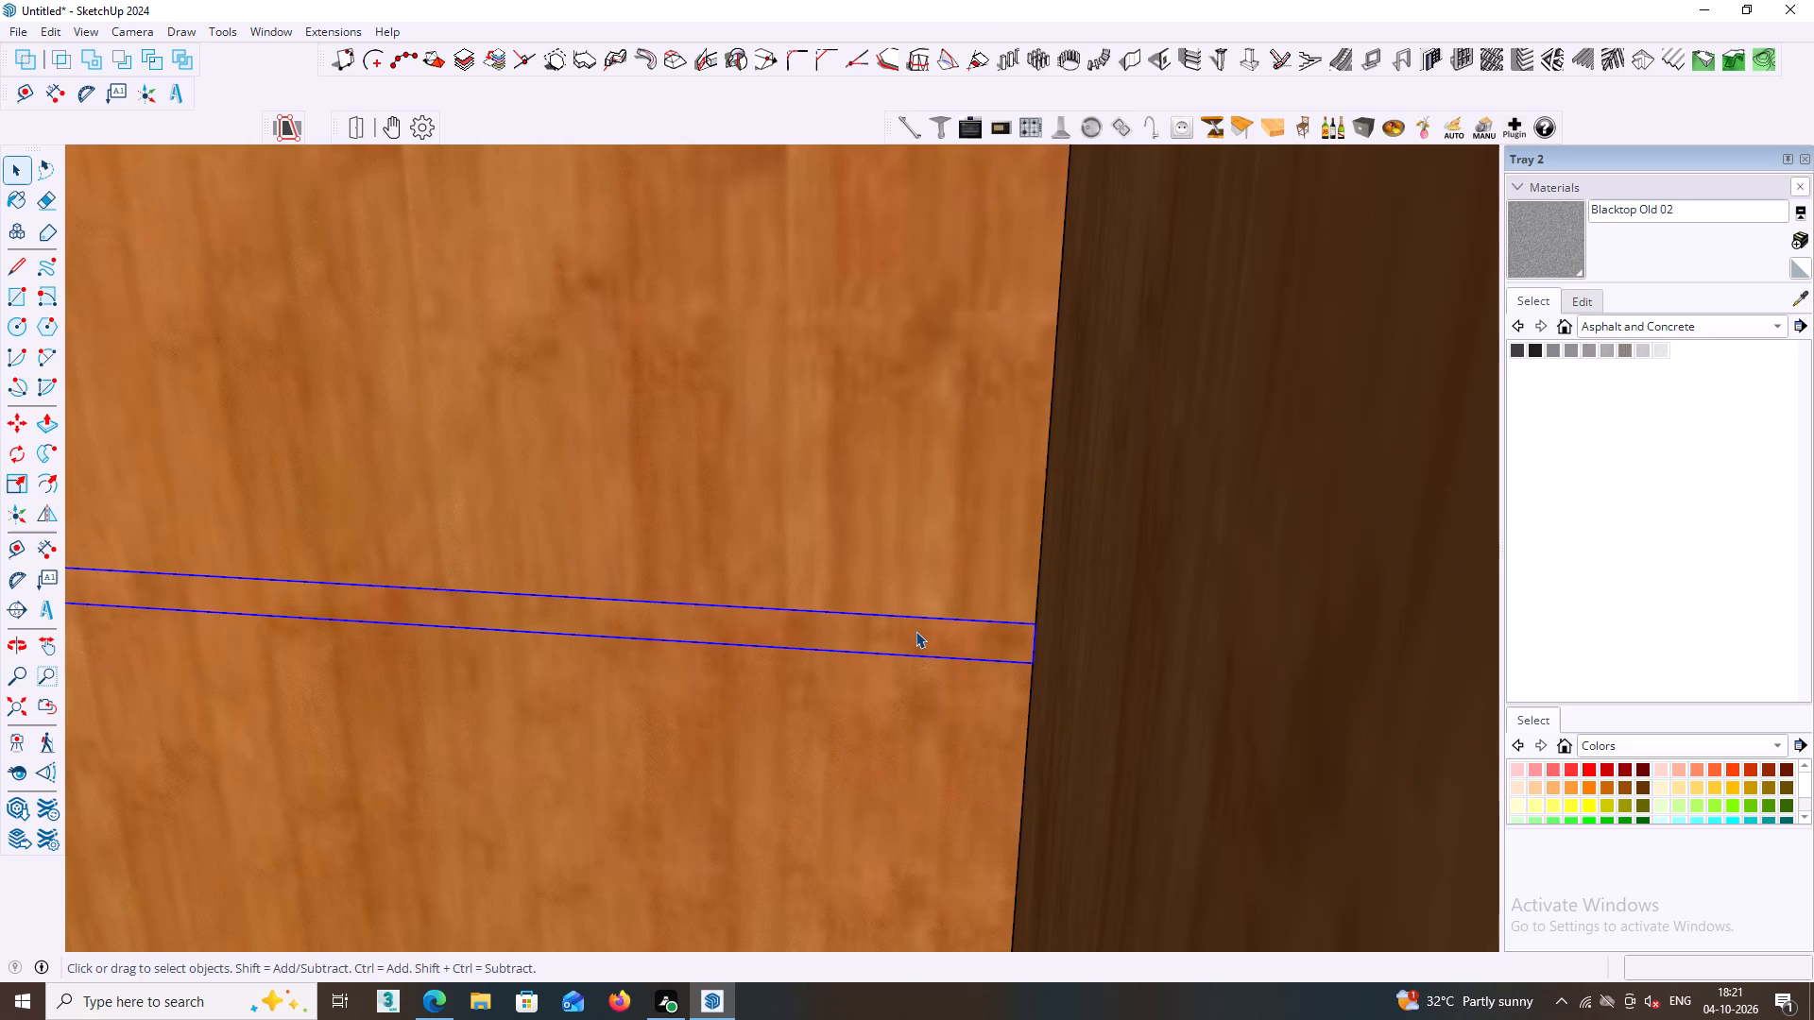
click(922, 640)
middle_click(931, 637)
scroll(930, 637, down, 8)
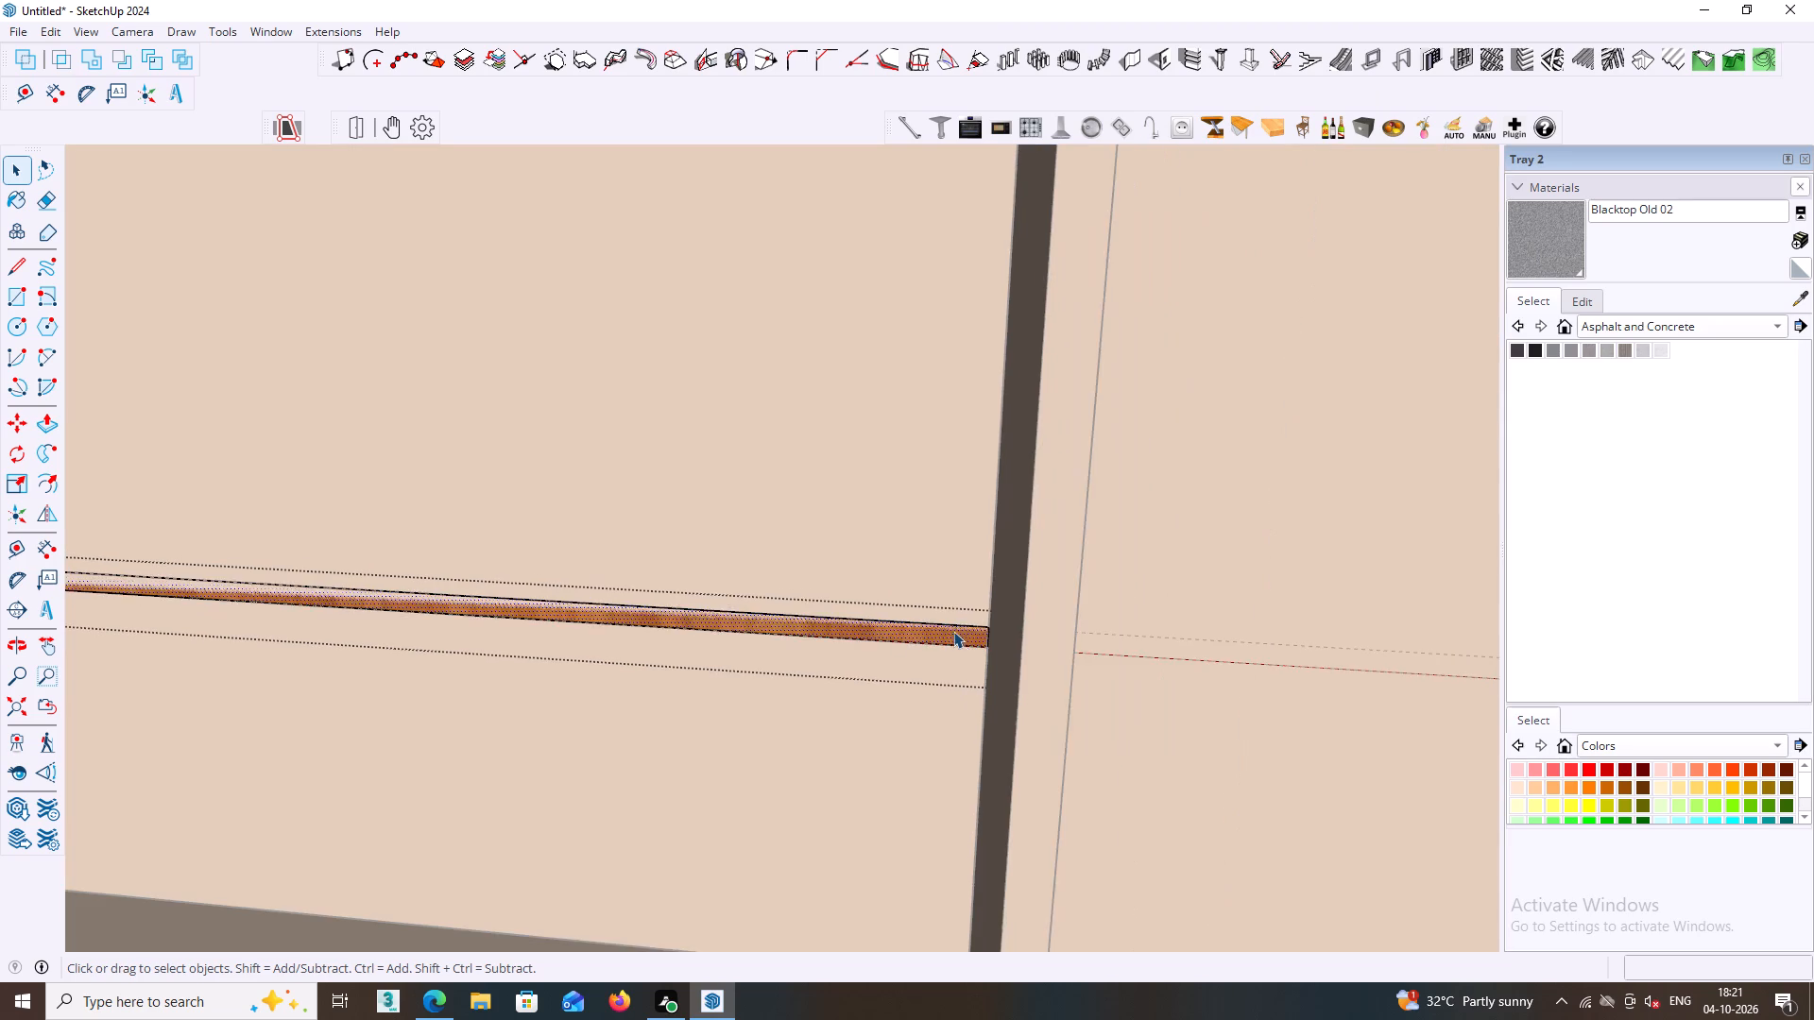
key(p)
click(951, 634)
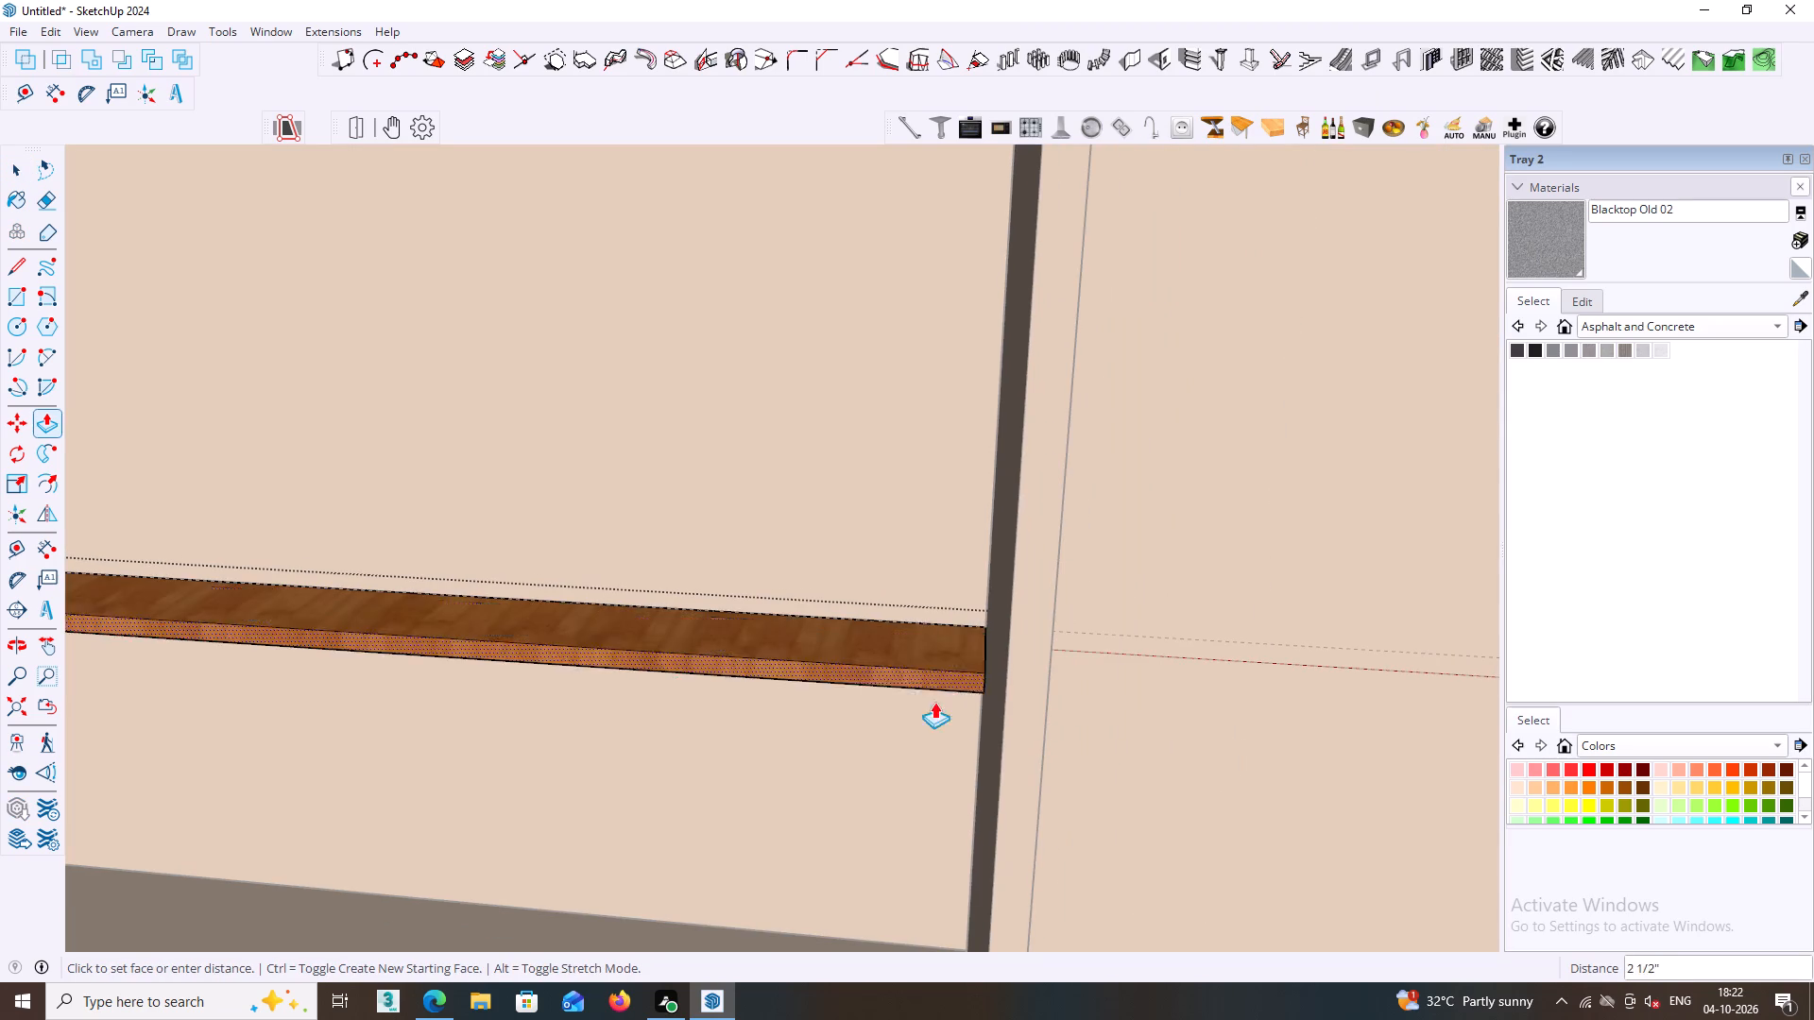
scroll(926, 722, down, 8)
middle_drag(910, 778, 950, 582)
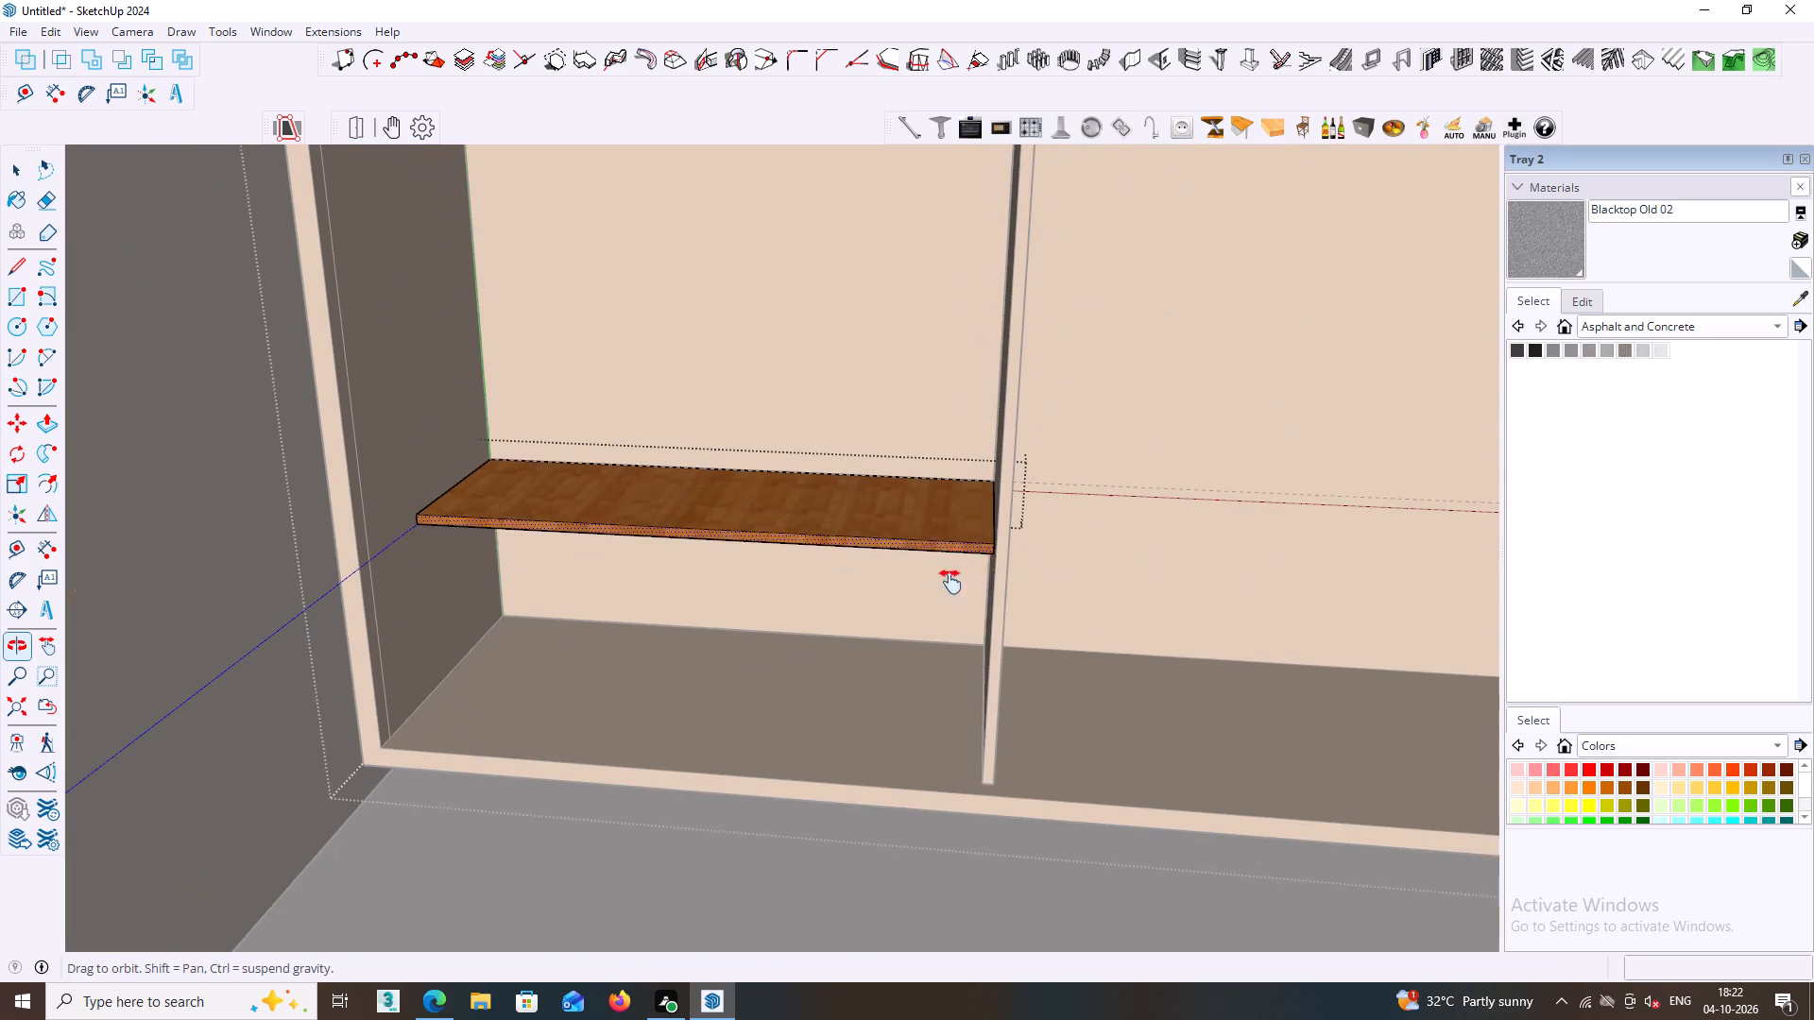
middle_drag(950, 582, 951, 582)
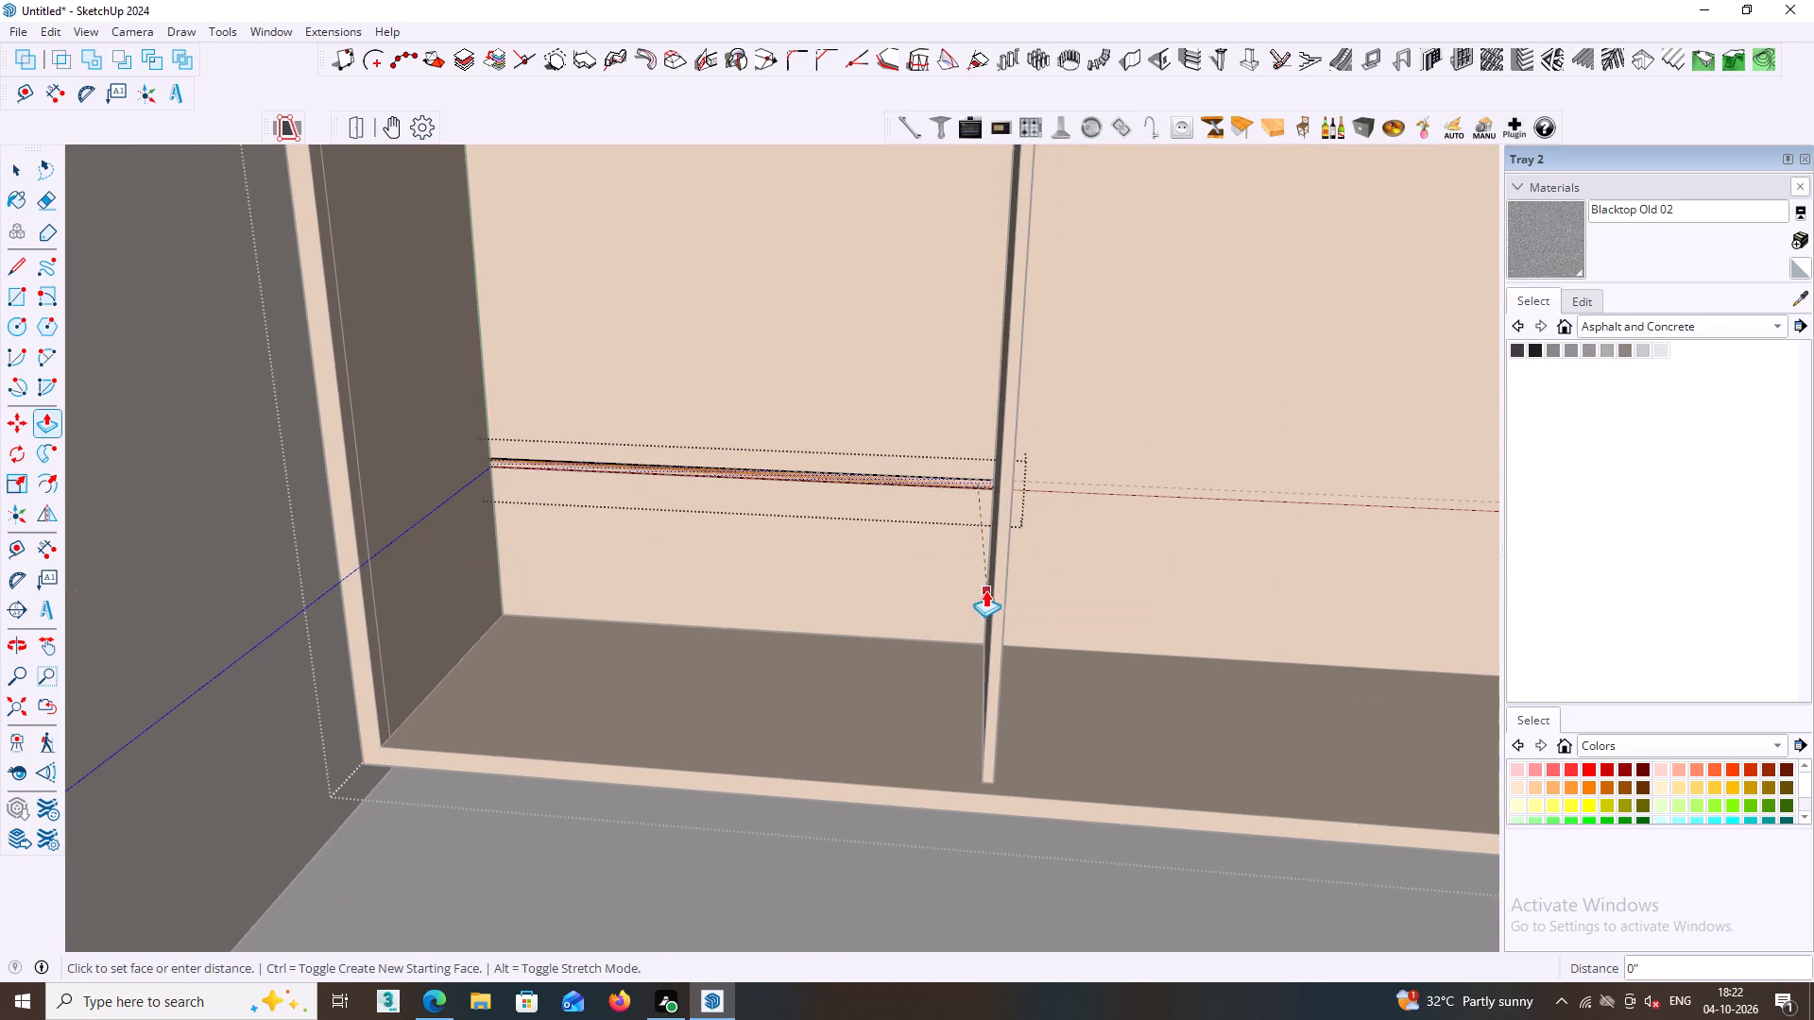
click(990, 599)
key(space)
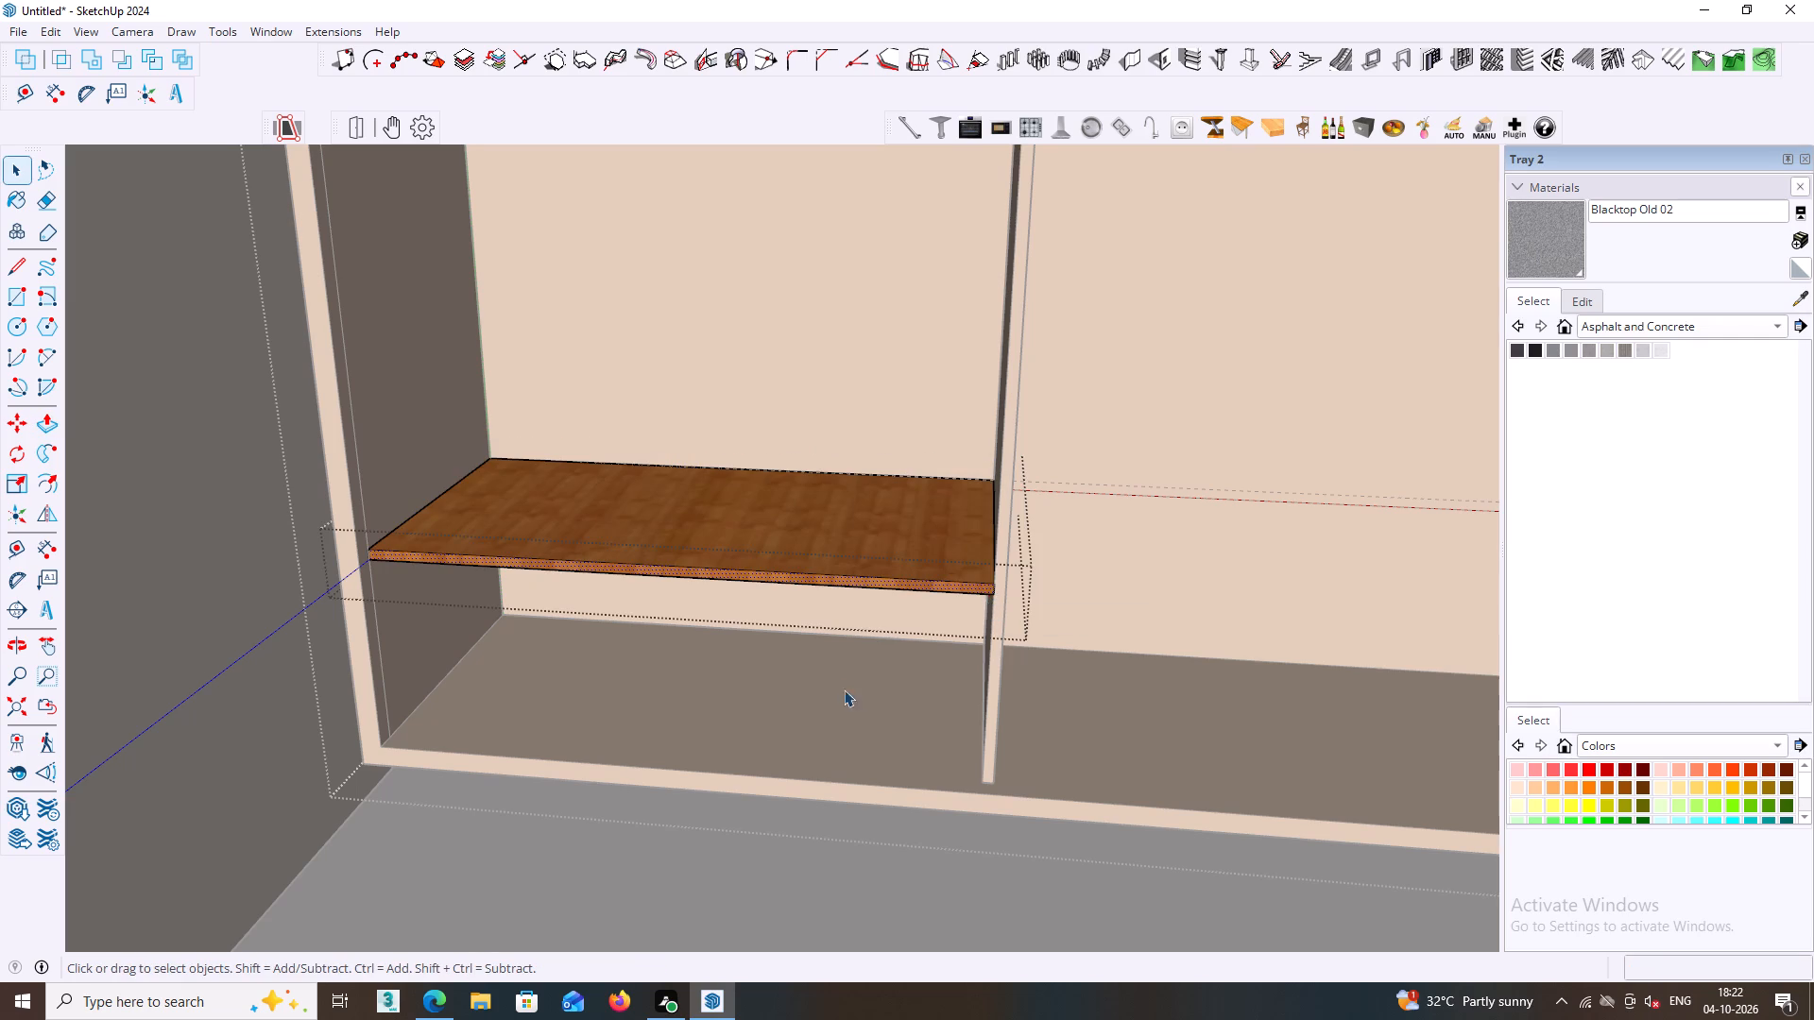
scroll(839, 691, down, 3)
middle_drag(839, 696, 840, 724)
click(321, 682)
Copy the left shelf about 3' 5" along the red axis into the right compartment and close the wardrobe group.
middle_drag(733, 562, 733, 561)
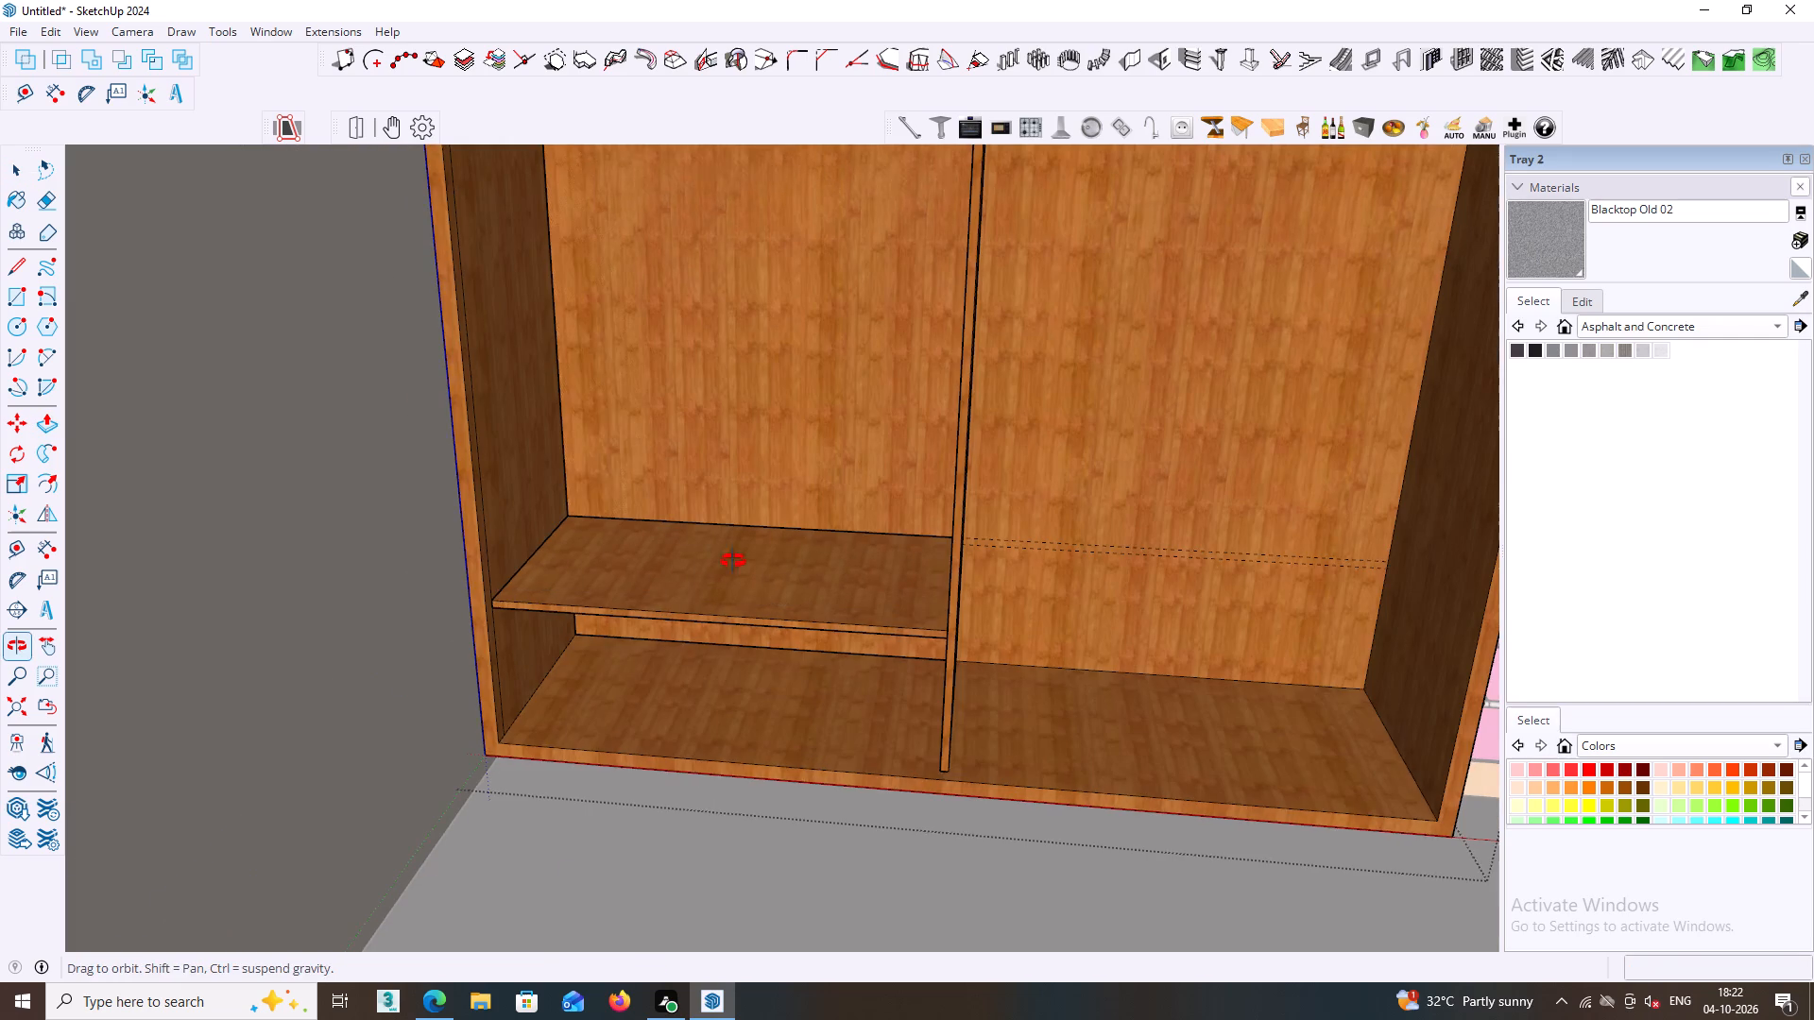
middle_drag(733, 561, 737, 553)
middle_drag(746, 554, 775, 484)
click(819, 588)
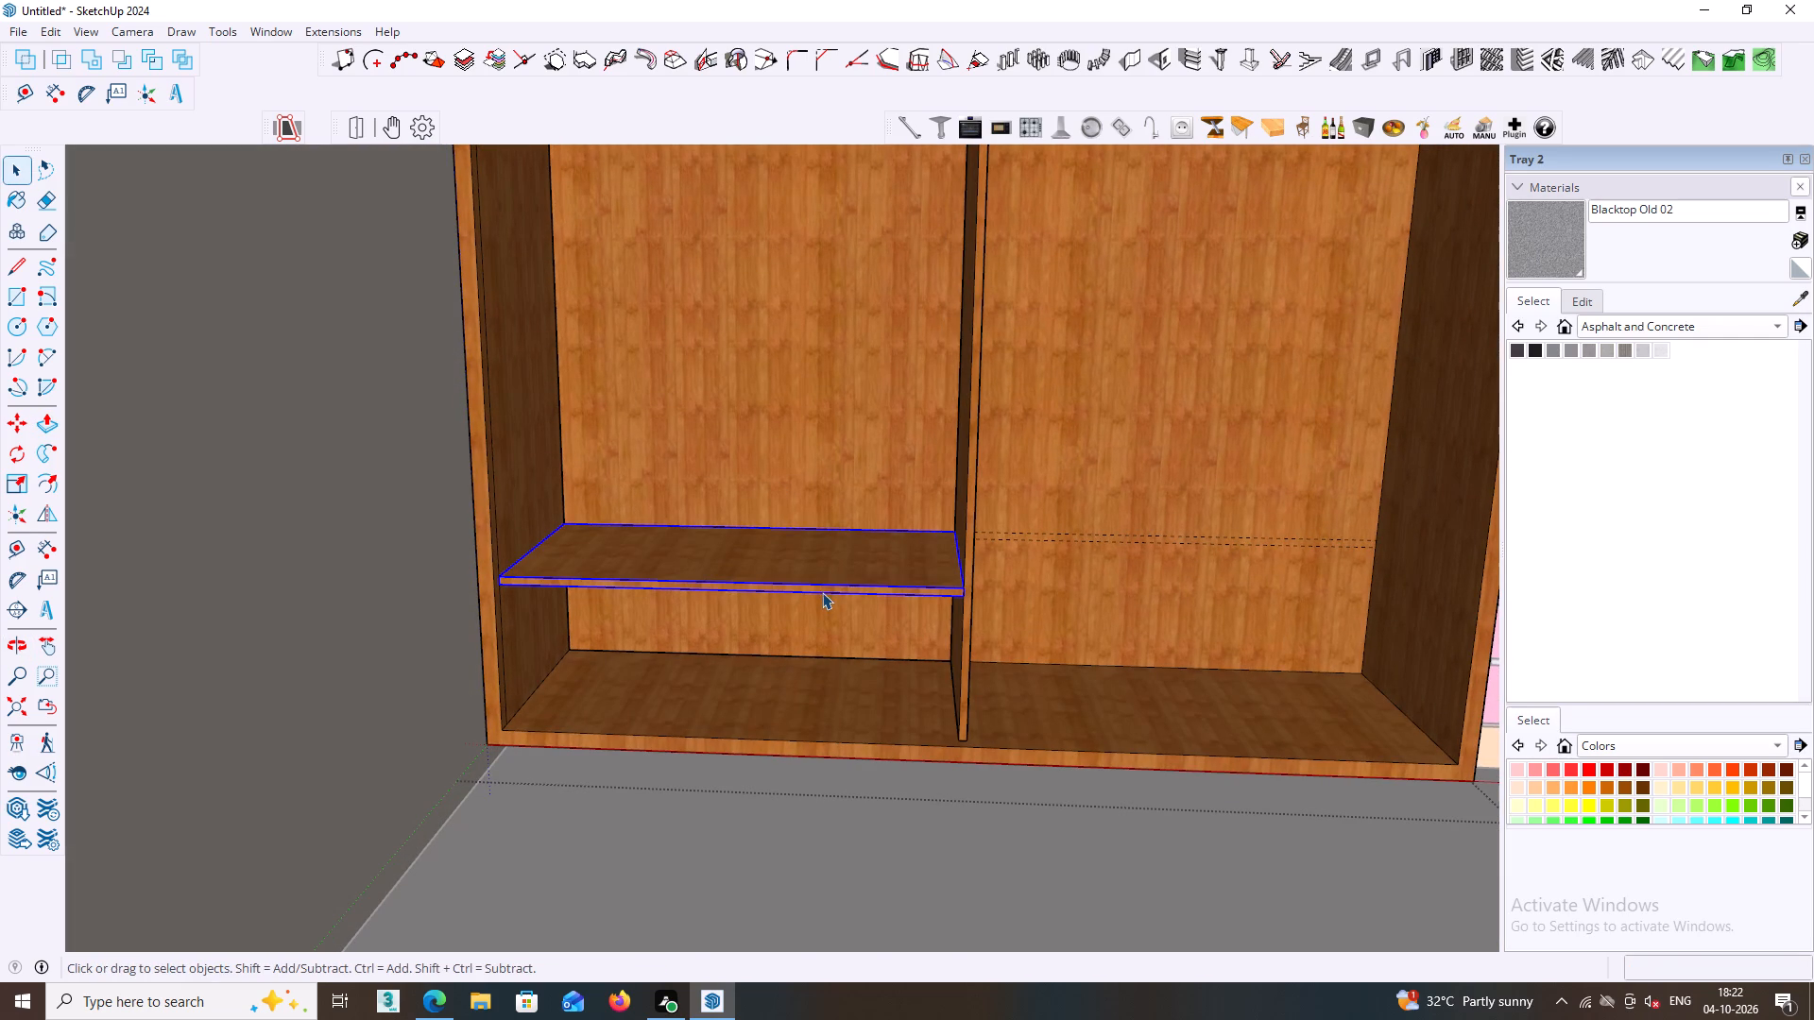
key(m)
click(963, 597)
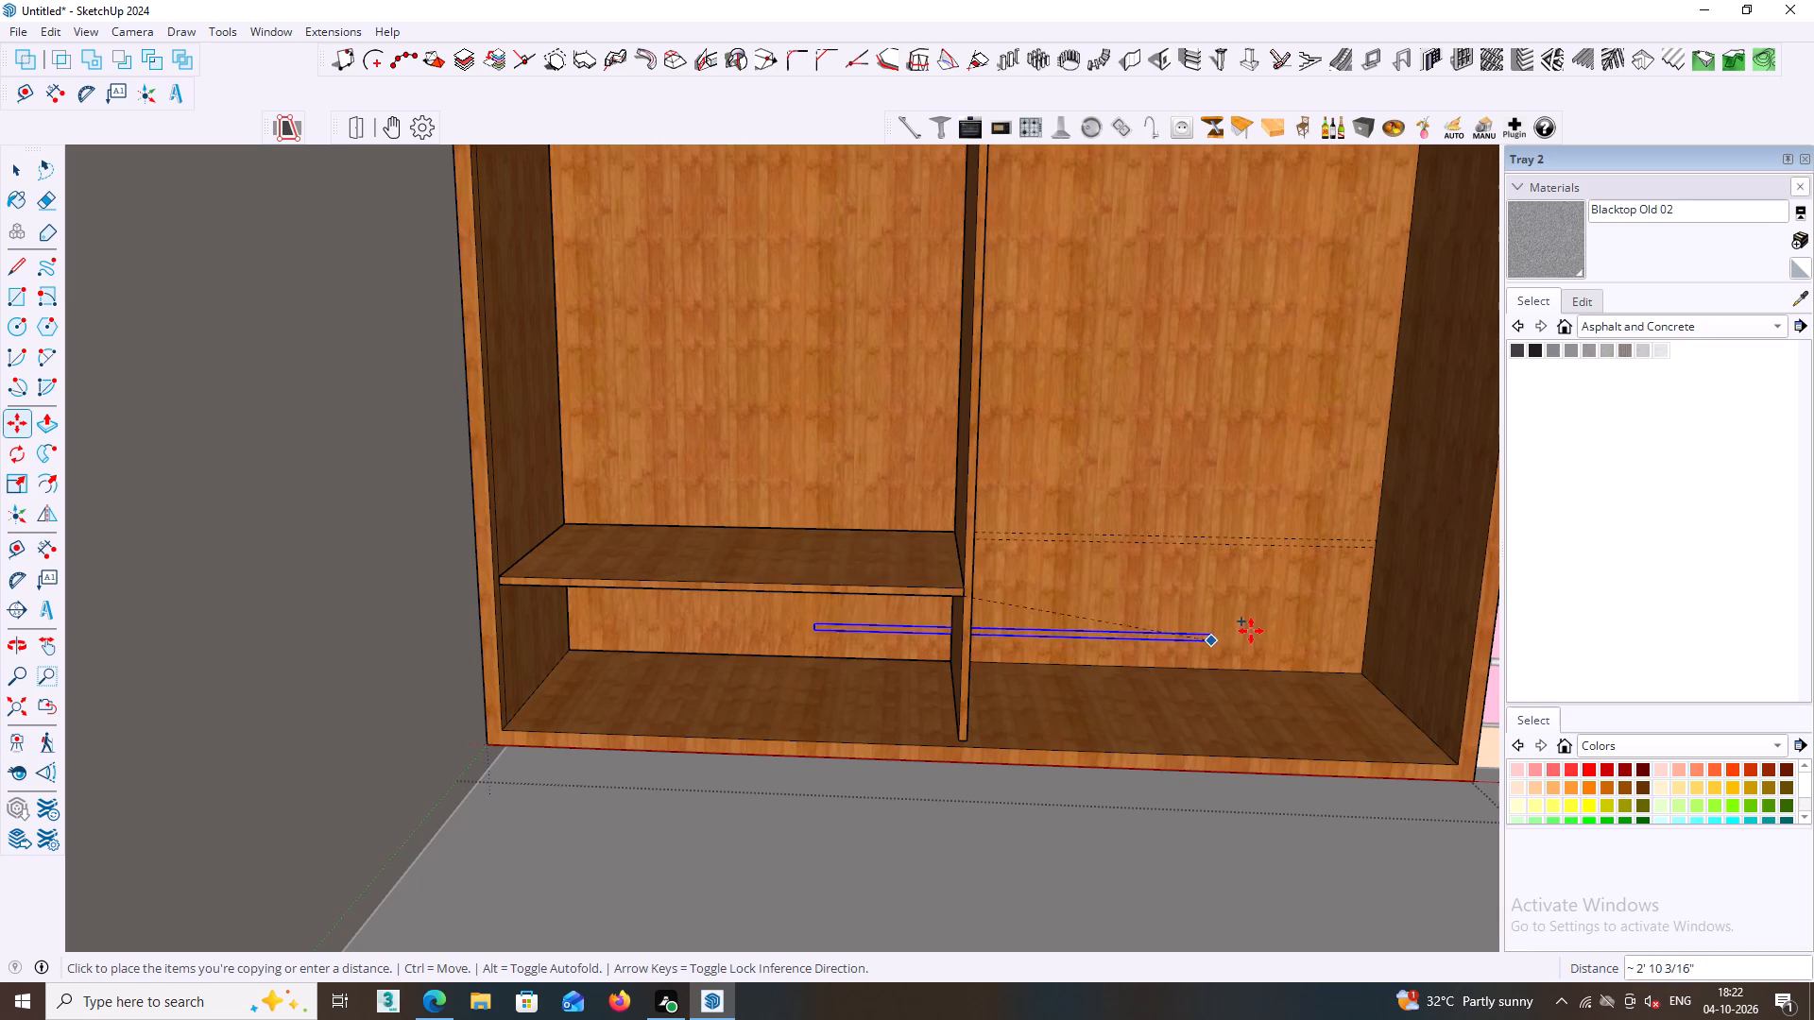
shift+middle_drag(1402, 594, 929, 624)
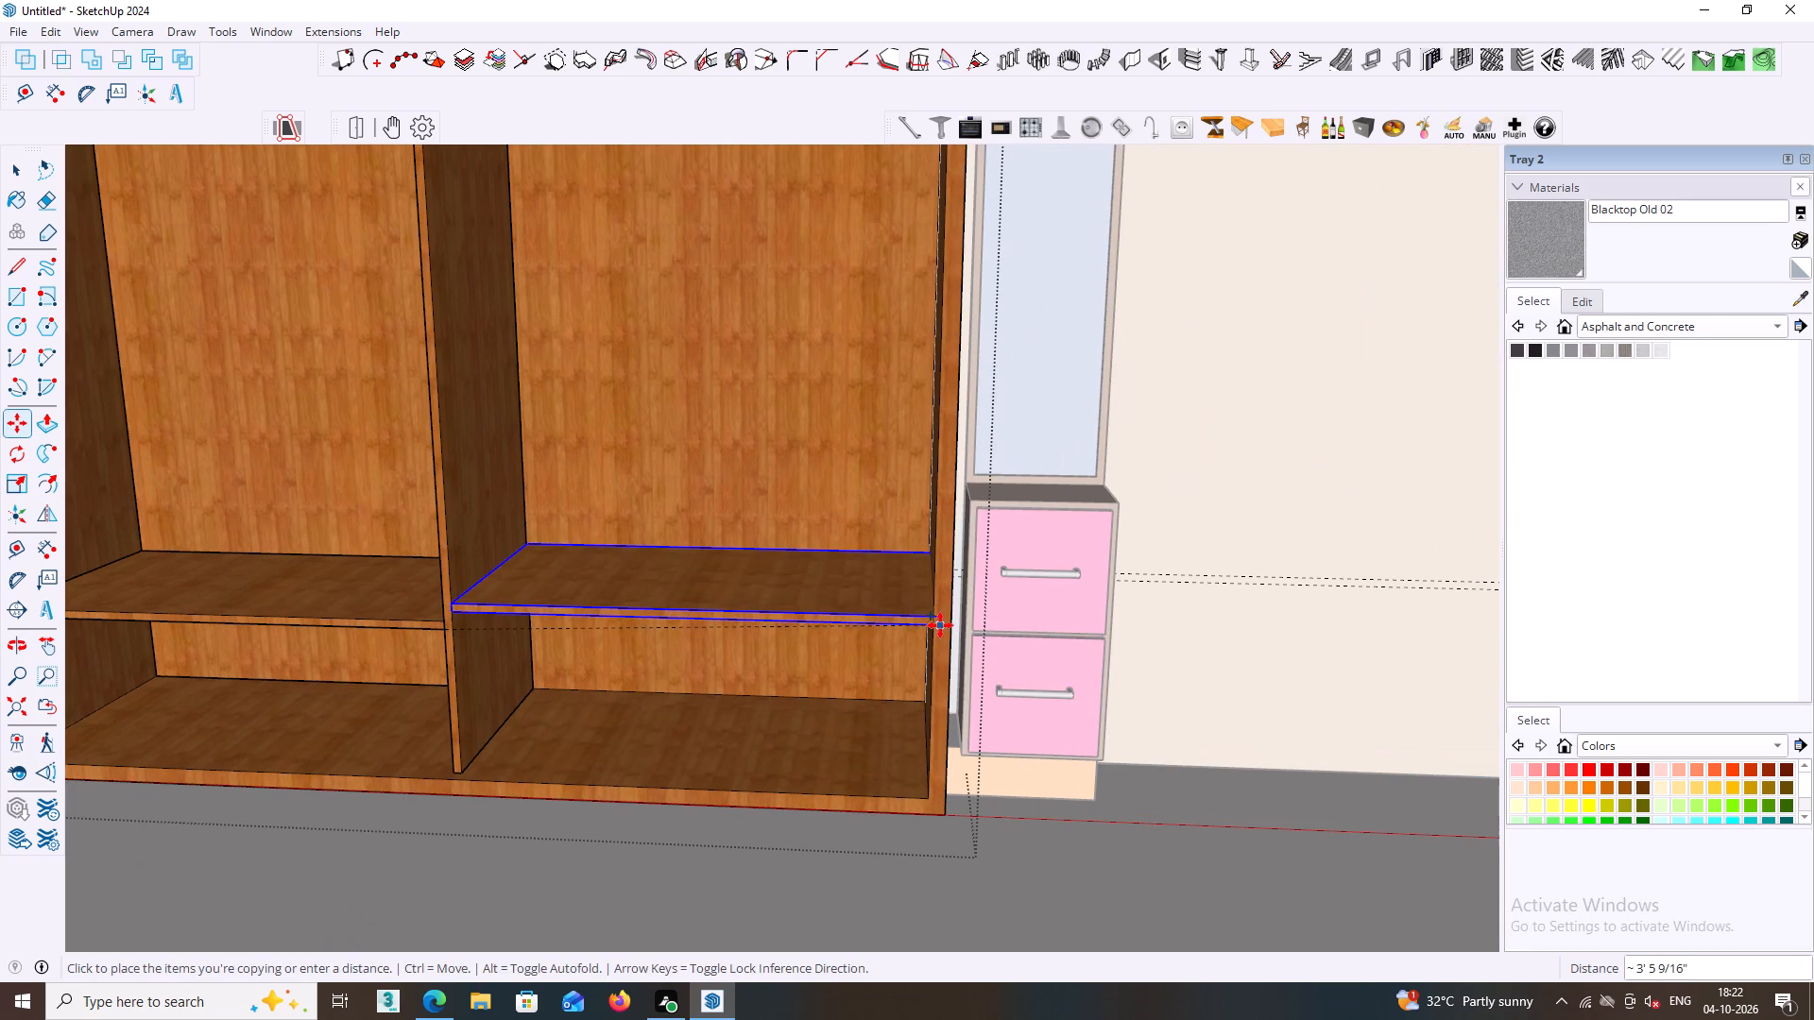
key(Right)
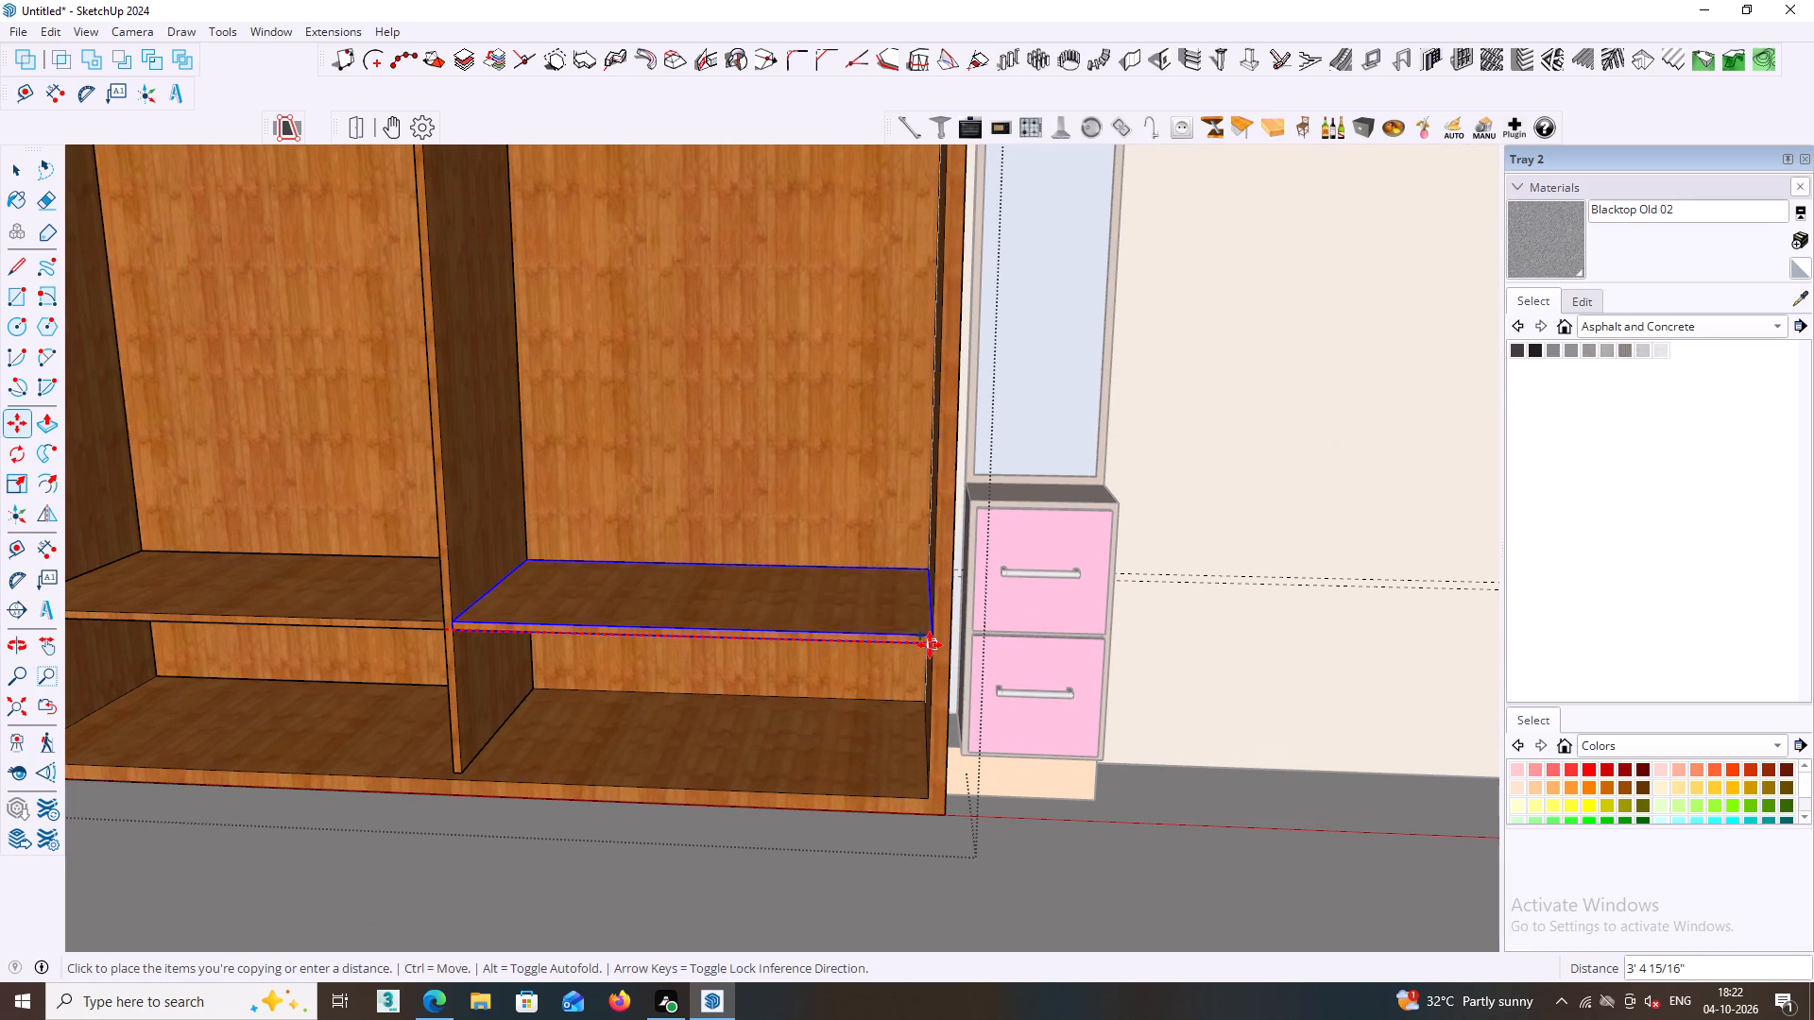
click(933, 647)
key(space)
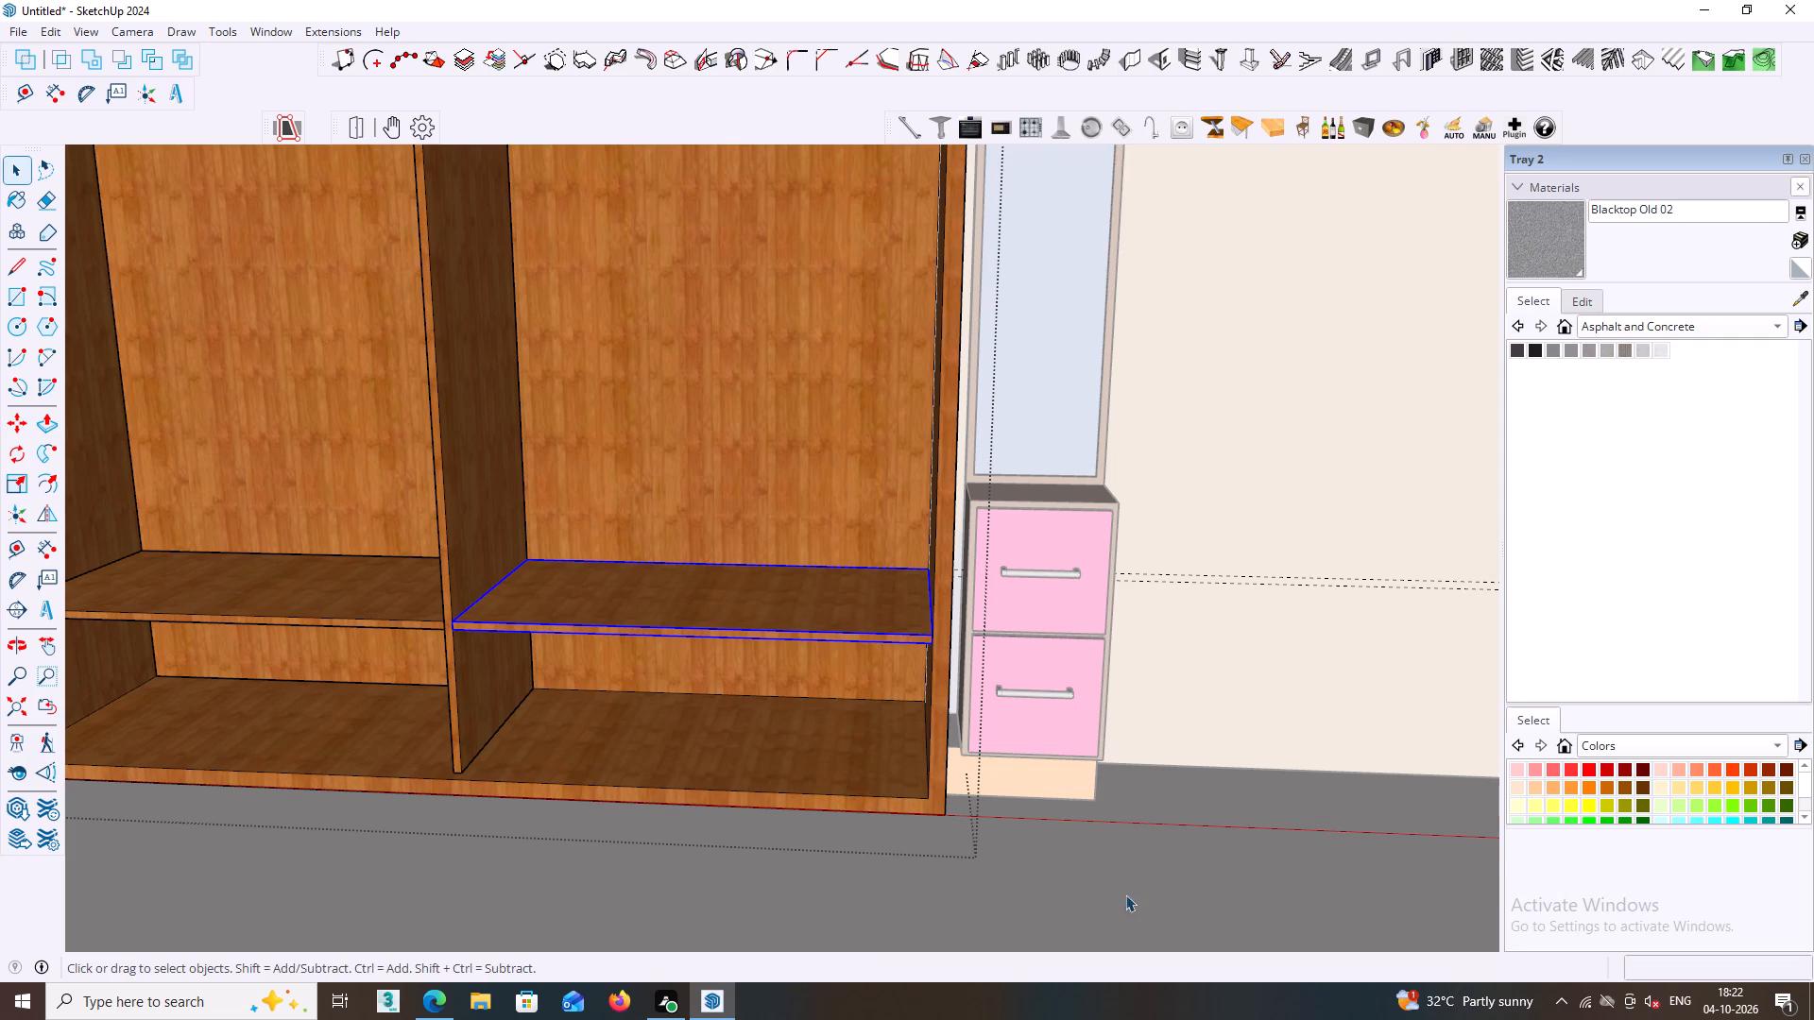
click(1125, 894)
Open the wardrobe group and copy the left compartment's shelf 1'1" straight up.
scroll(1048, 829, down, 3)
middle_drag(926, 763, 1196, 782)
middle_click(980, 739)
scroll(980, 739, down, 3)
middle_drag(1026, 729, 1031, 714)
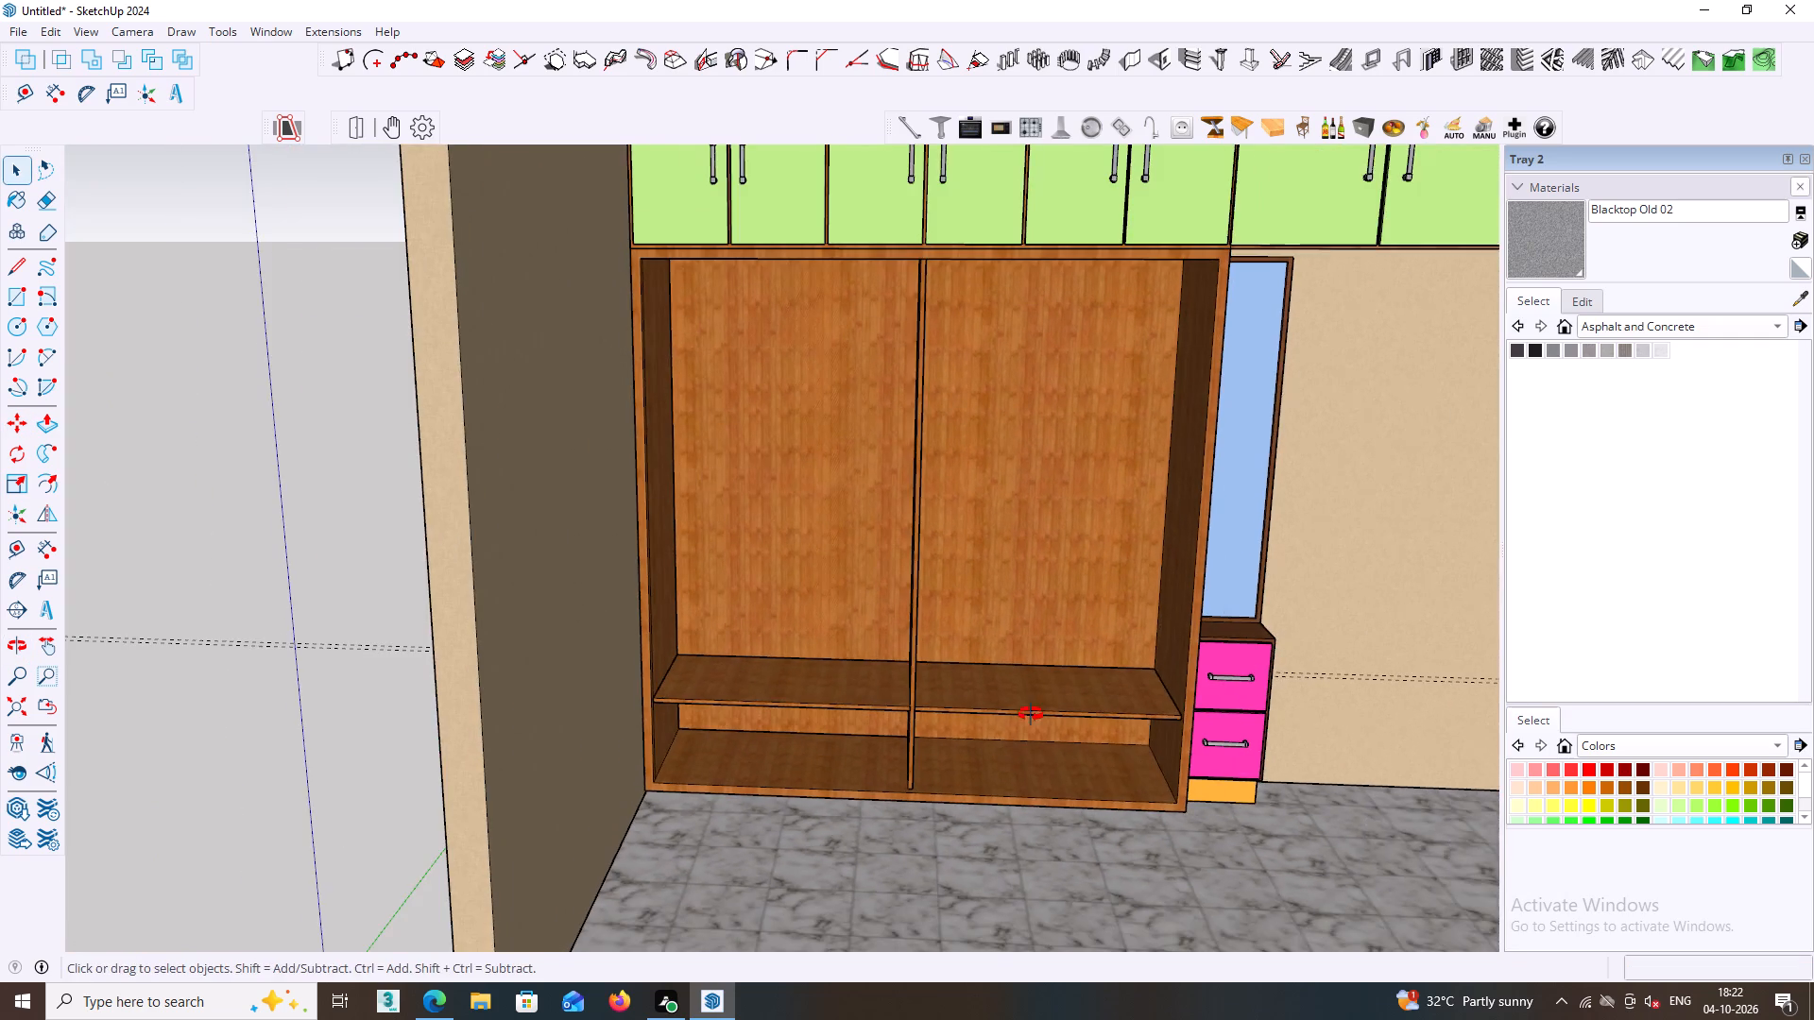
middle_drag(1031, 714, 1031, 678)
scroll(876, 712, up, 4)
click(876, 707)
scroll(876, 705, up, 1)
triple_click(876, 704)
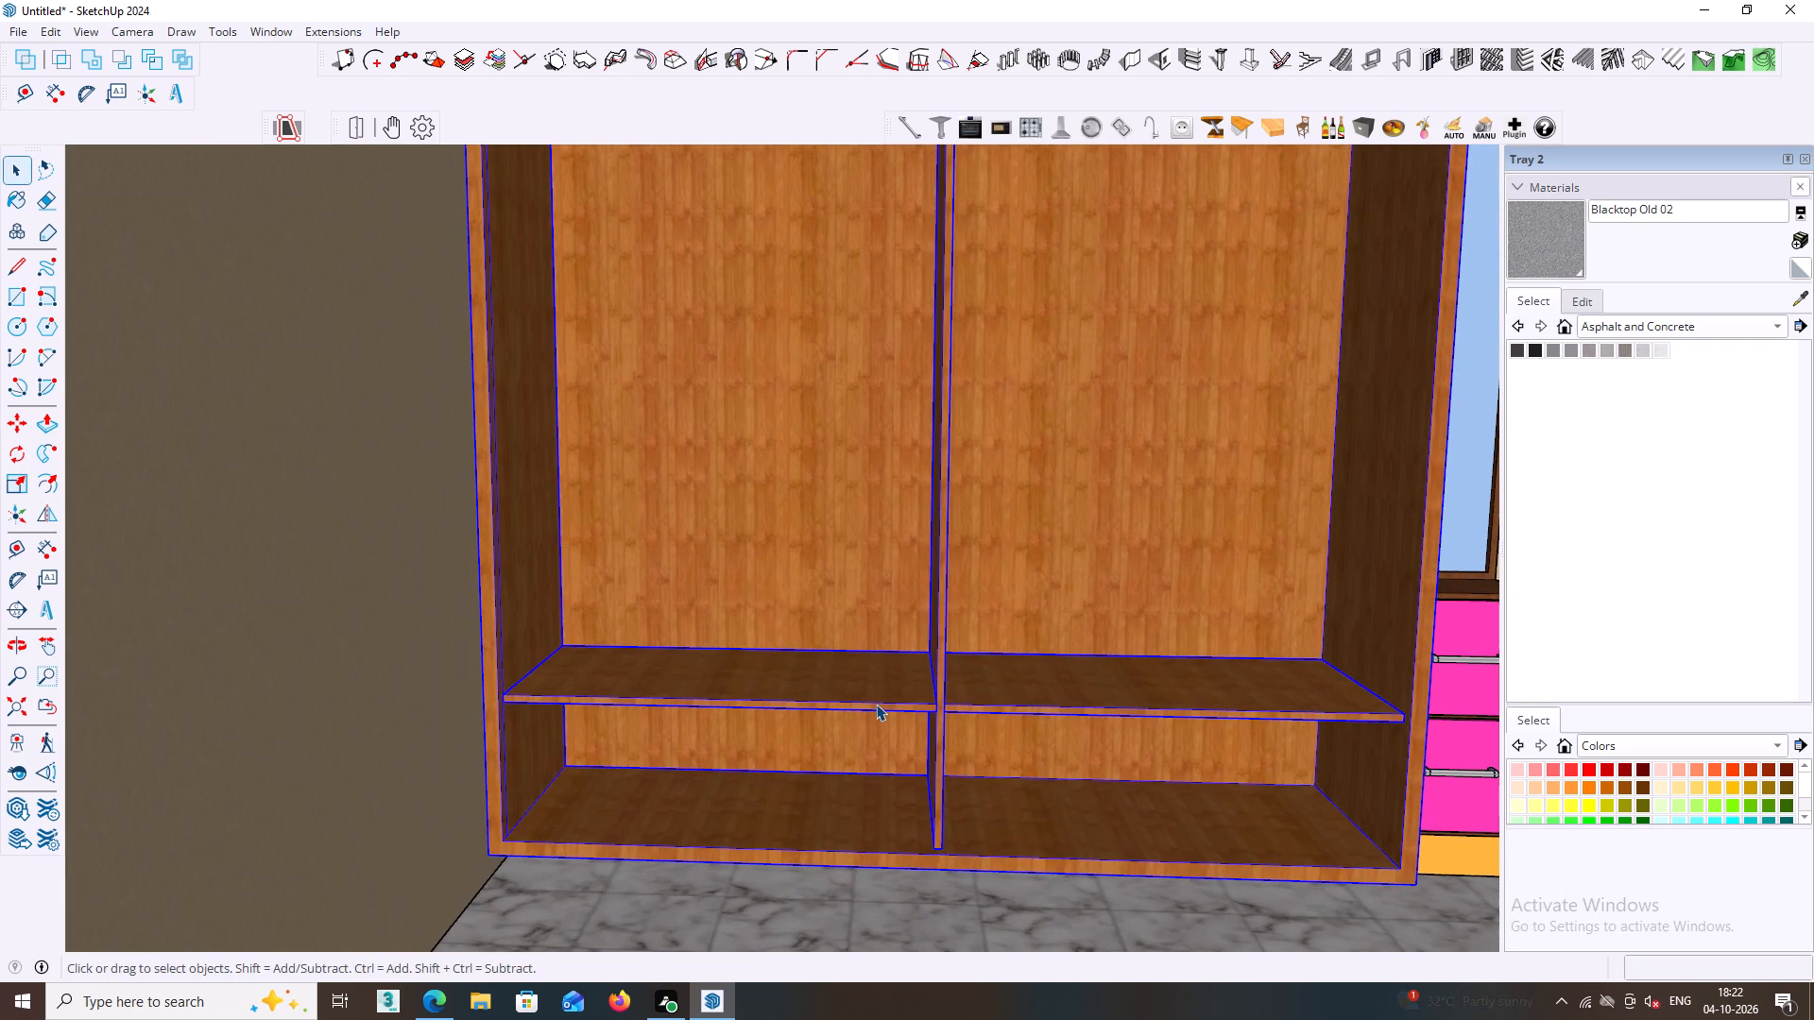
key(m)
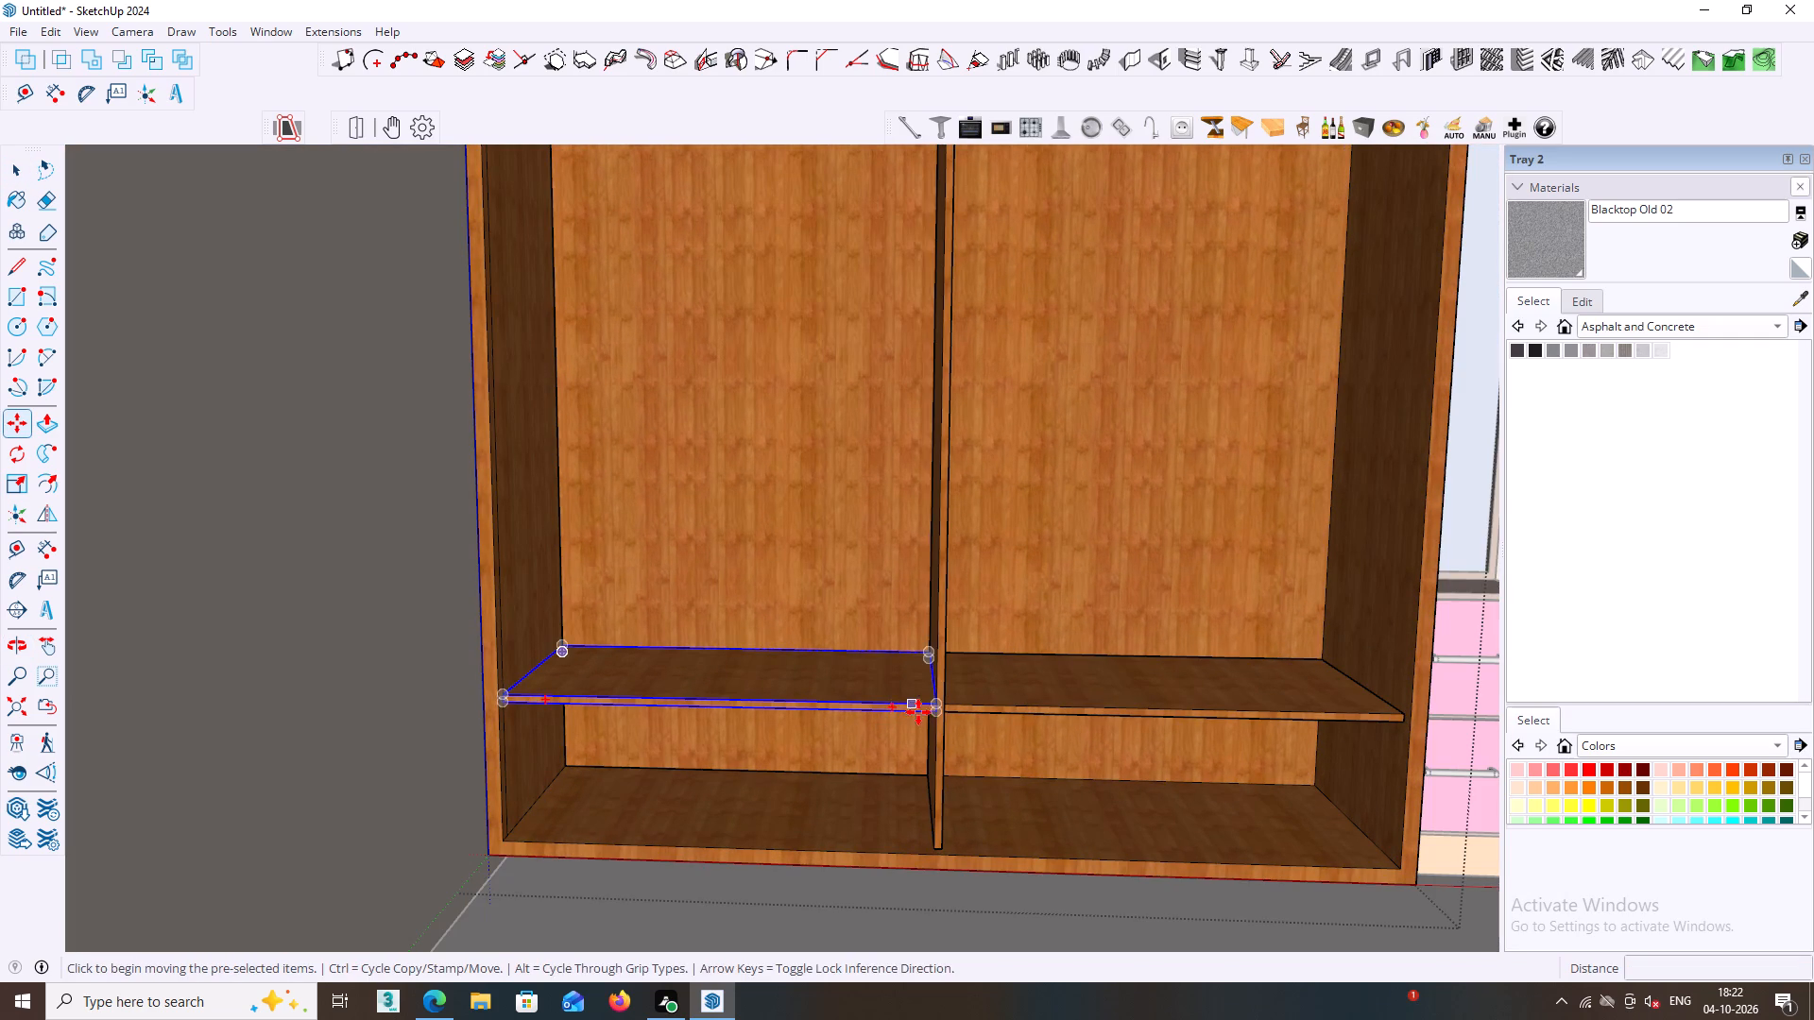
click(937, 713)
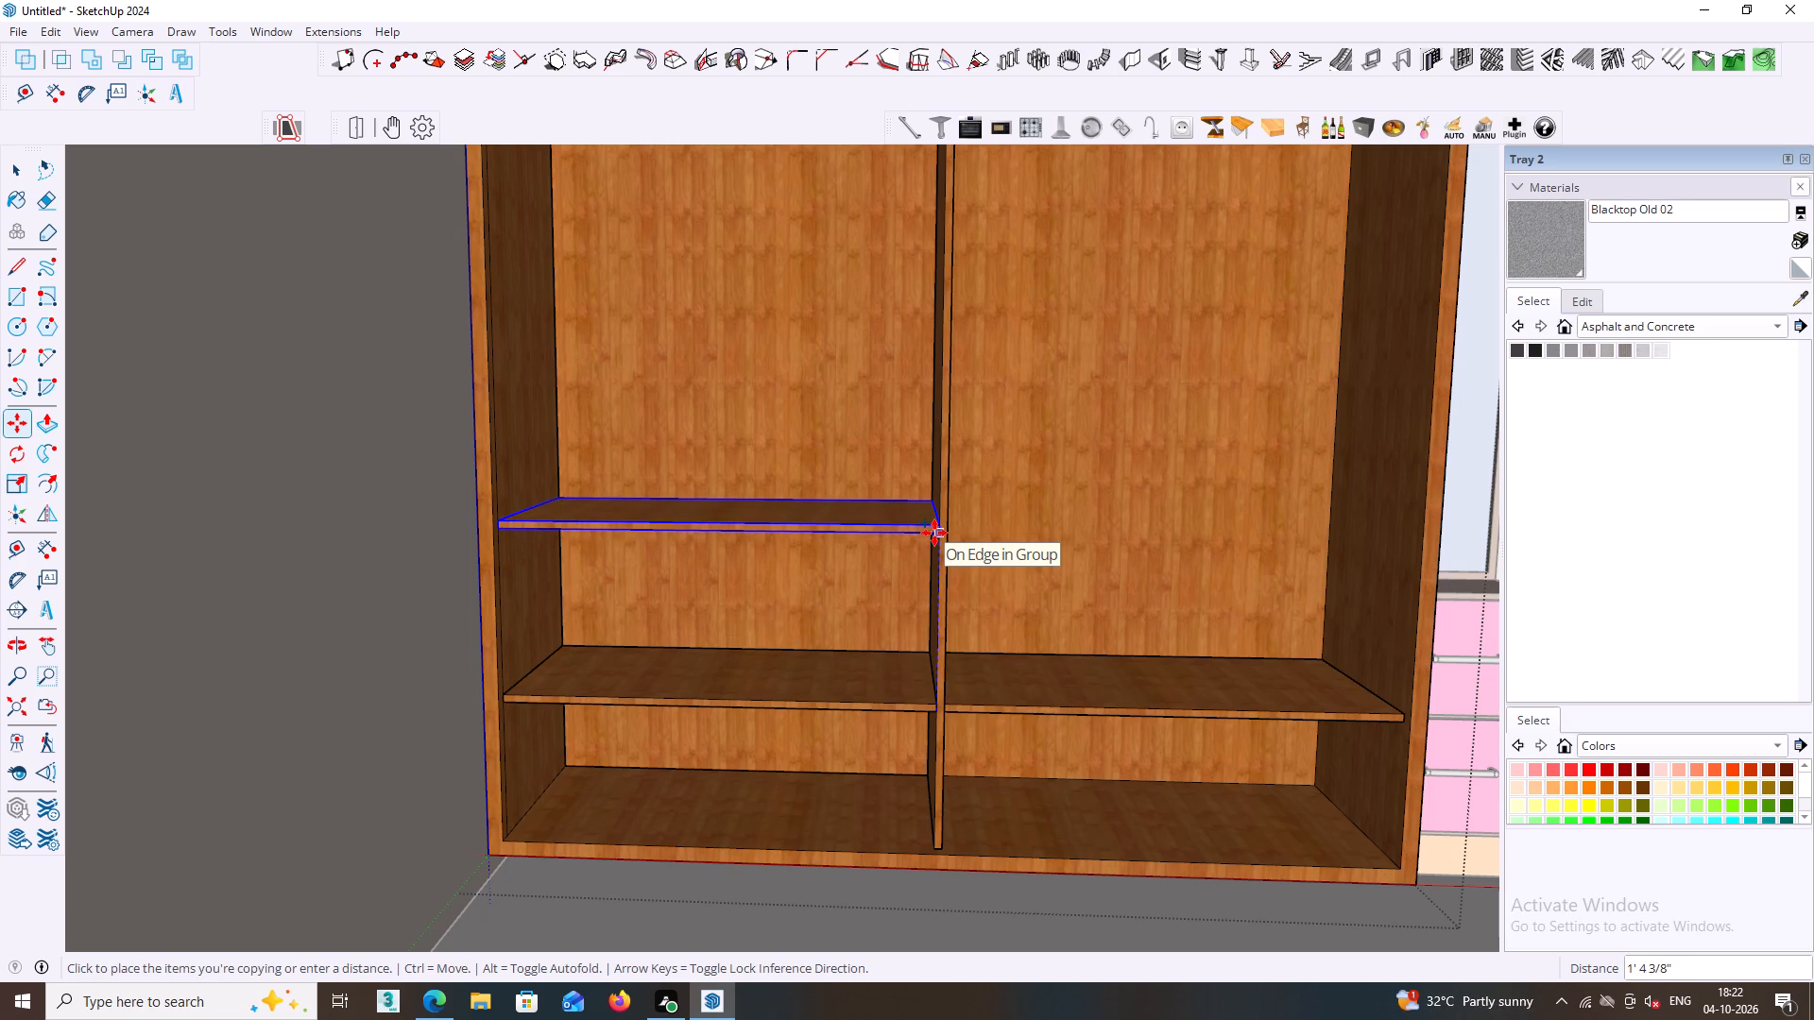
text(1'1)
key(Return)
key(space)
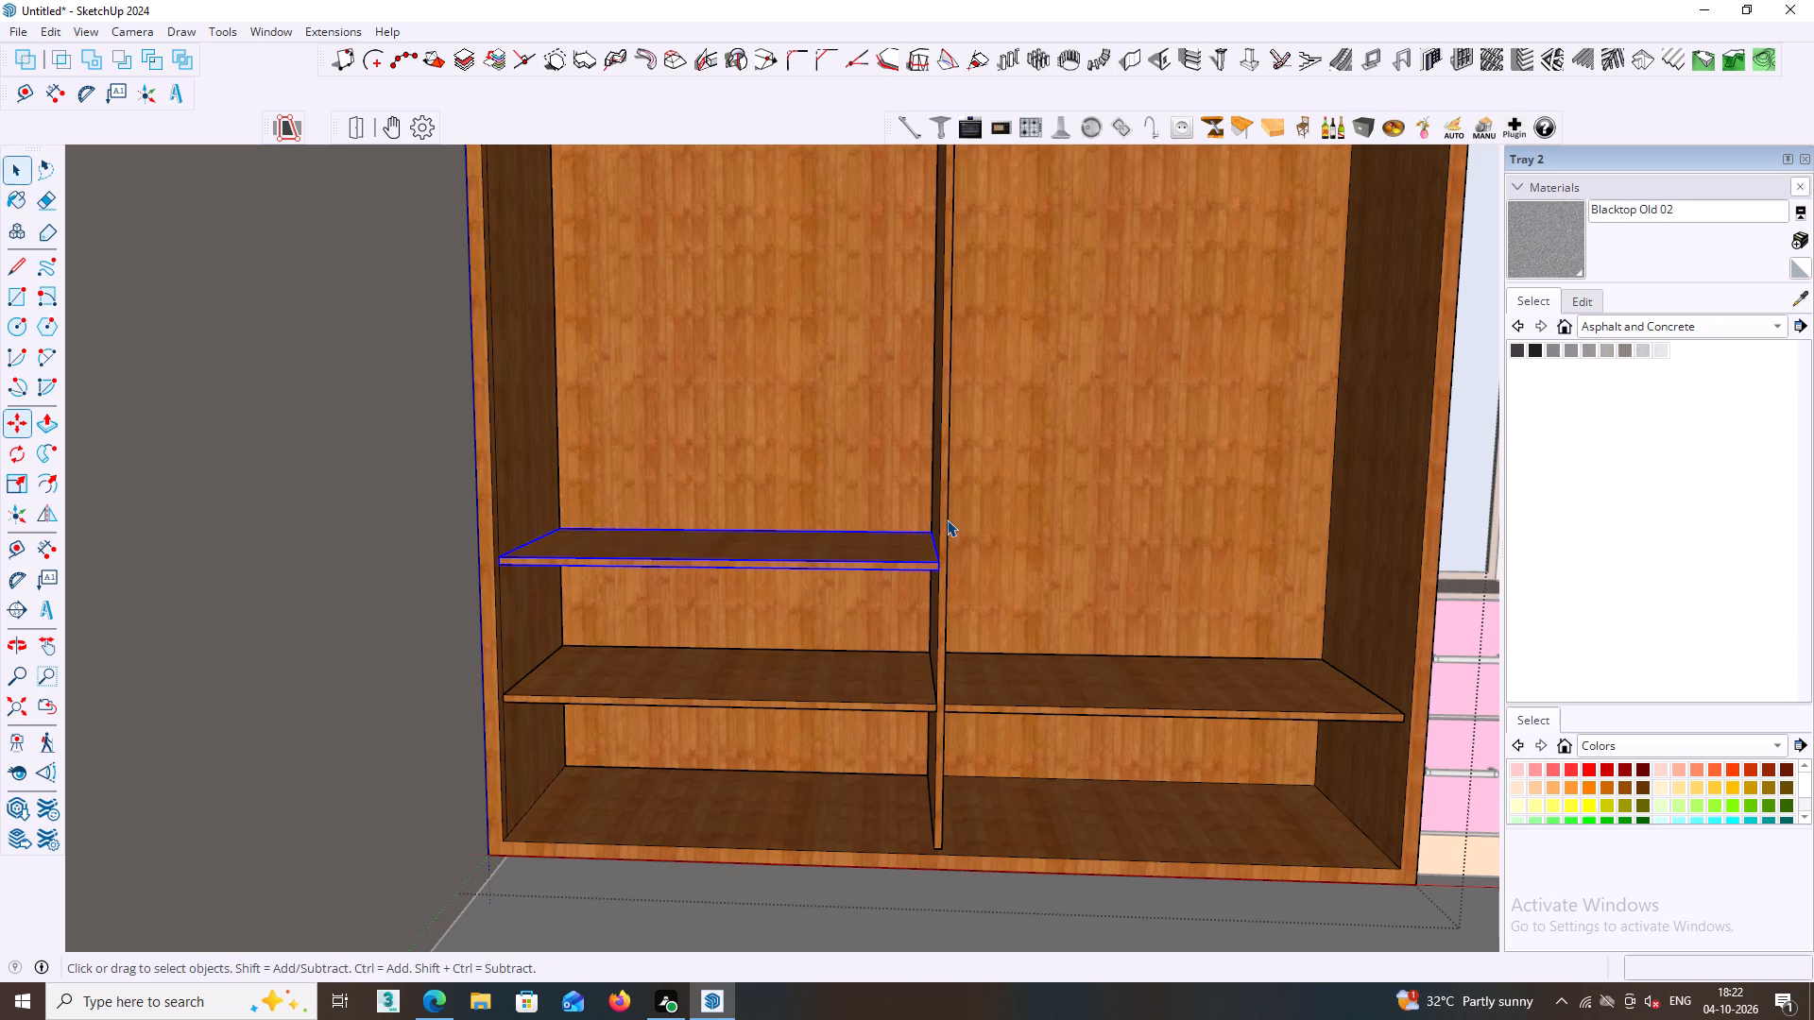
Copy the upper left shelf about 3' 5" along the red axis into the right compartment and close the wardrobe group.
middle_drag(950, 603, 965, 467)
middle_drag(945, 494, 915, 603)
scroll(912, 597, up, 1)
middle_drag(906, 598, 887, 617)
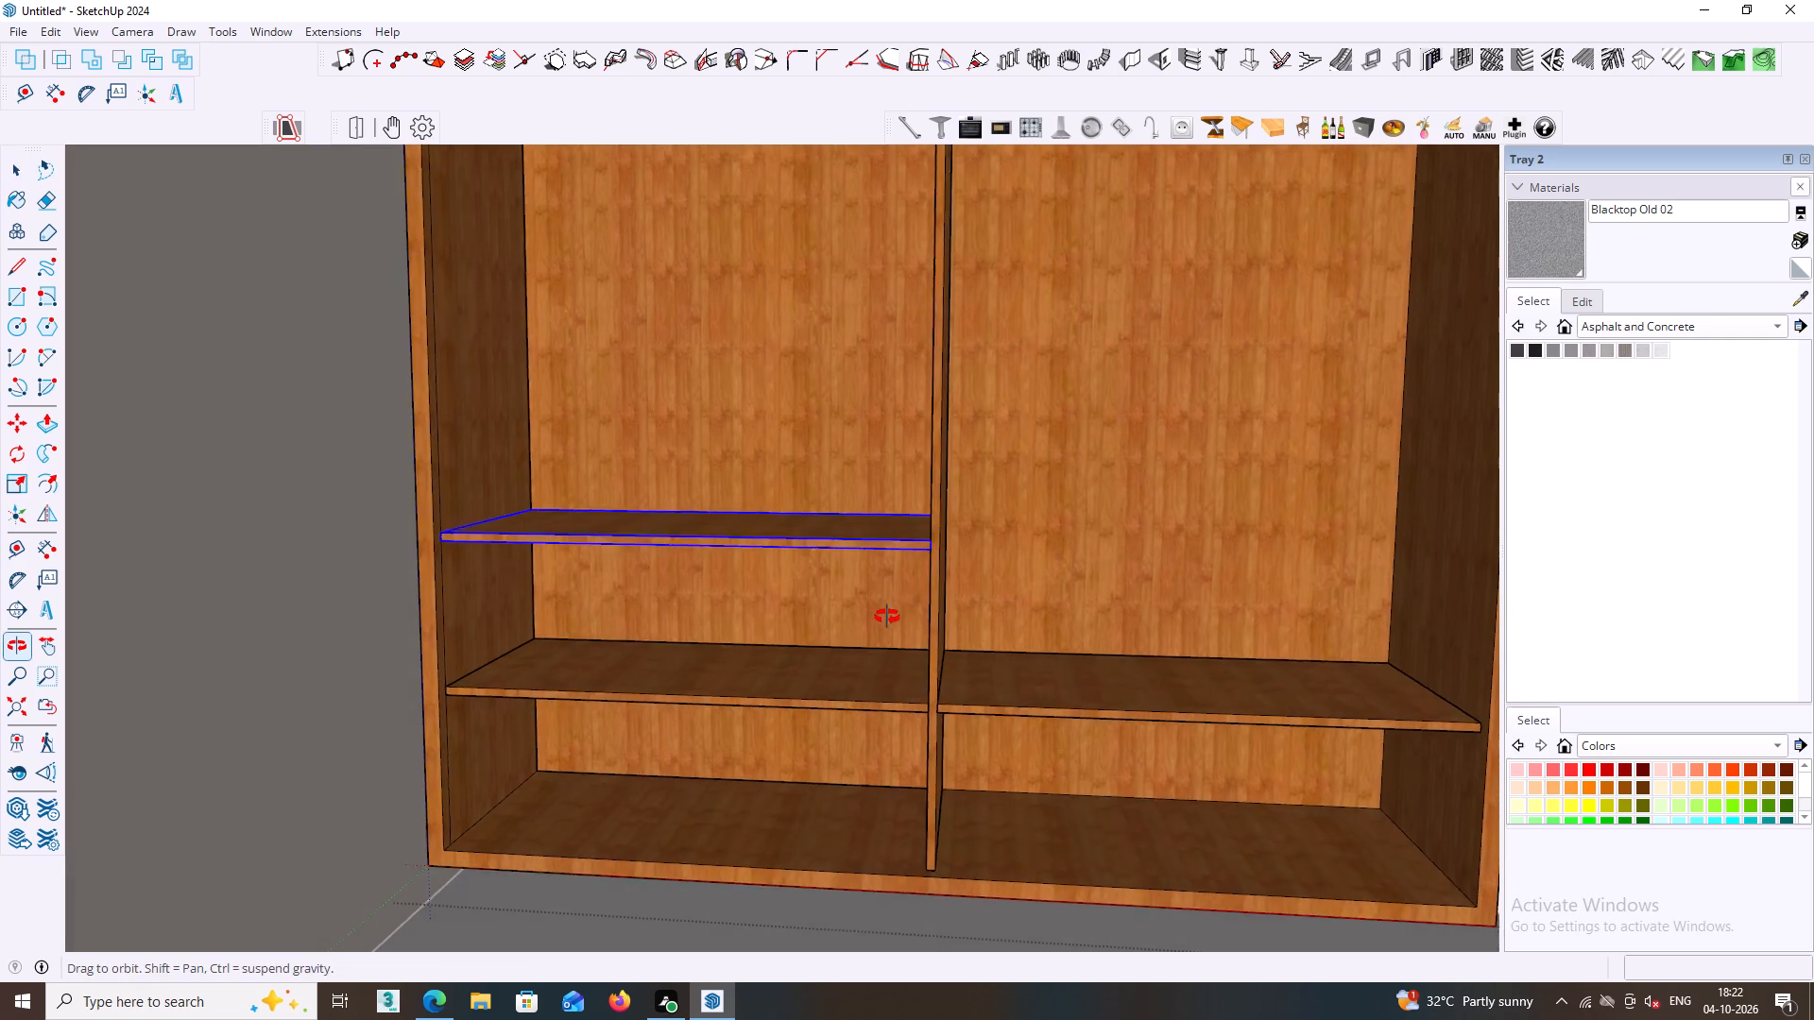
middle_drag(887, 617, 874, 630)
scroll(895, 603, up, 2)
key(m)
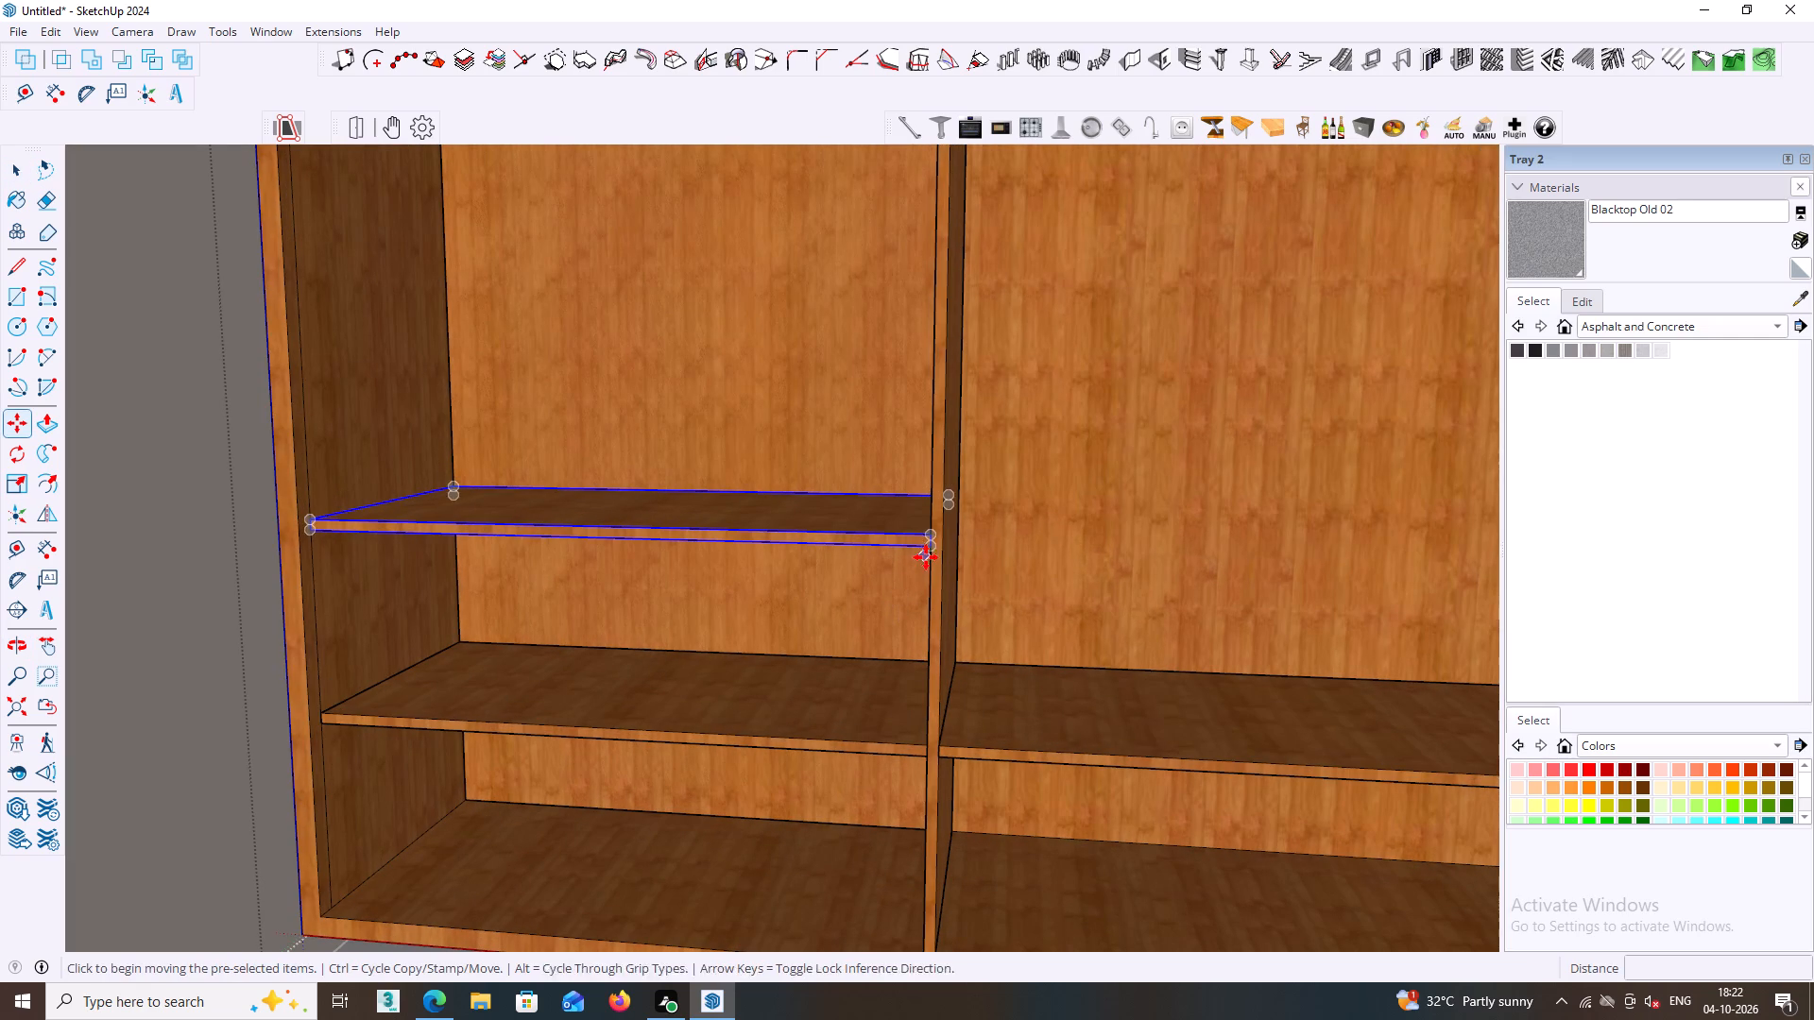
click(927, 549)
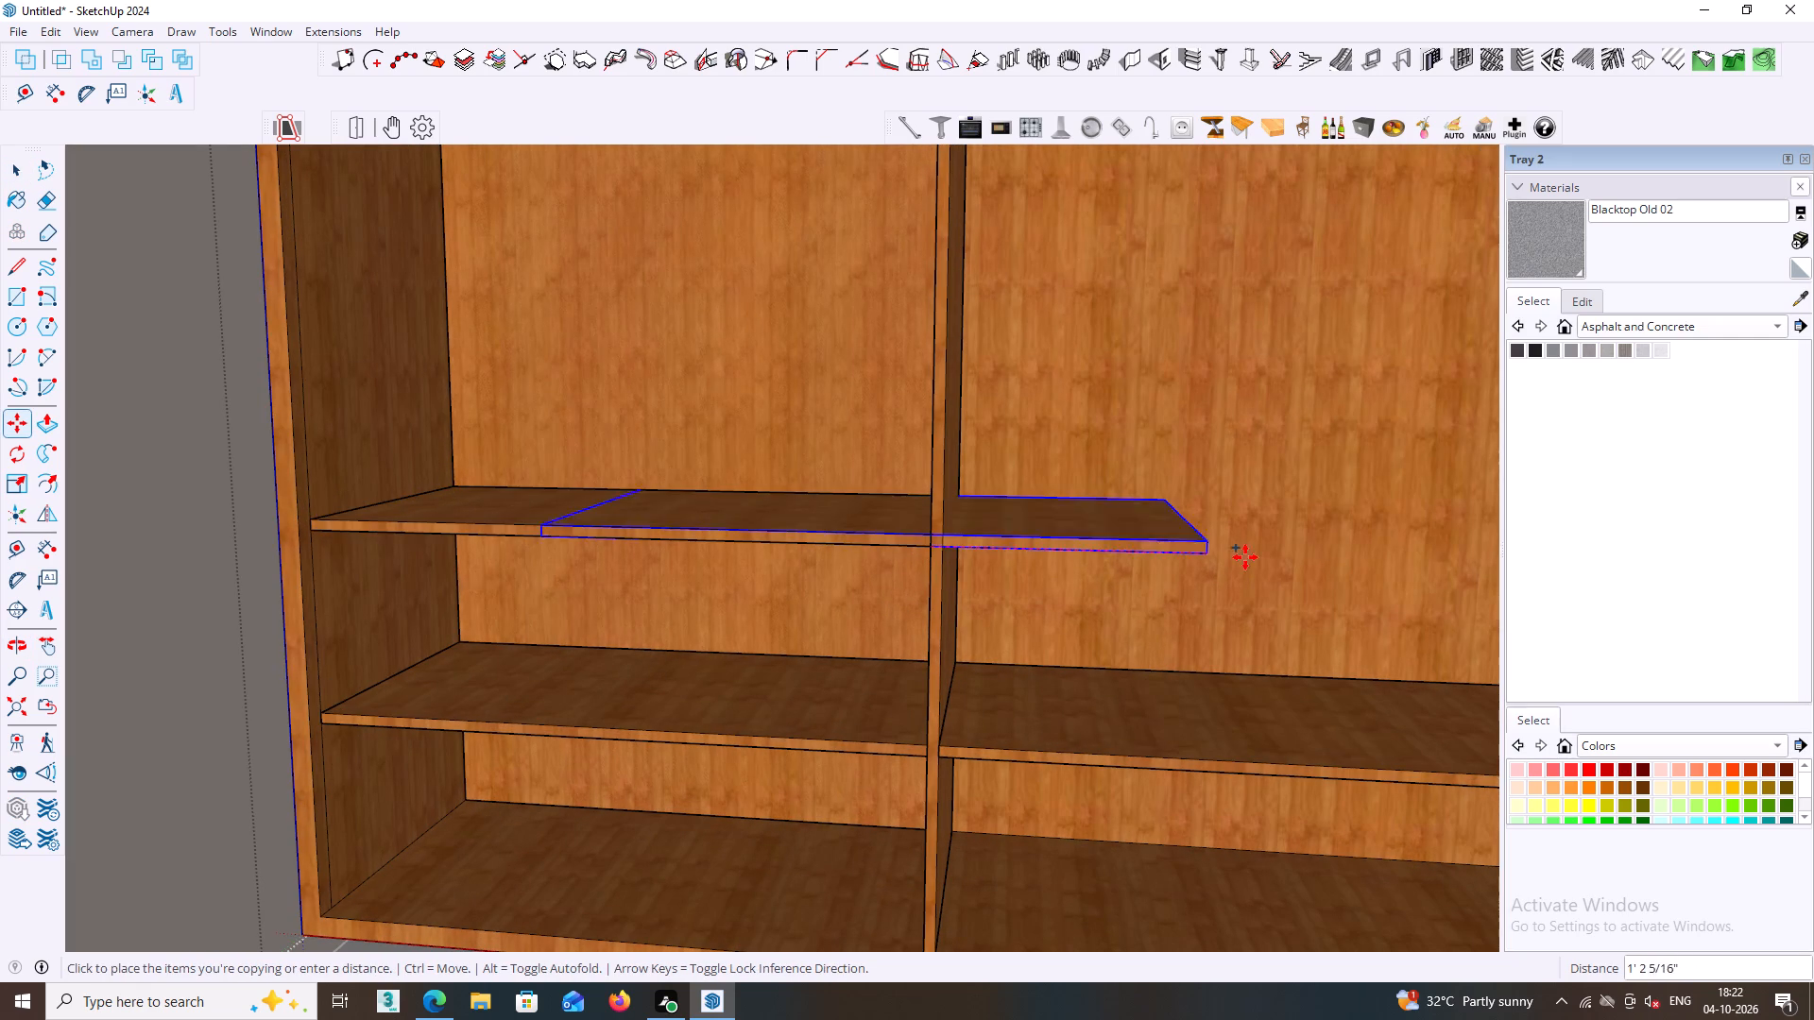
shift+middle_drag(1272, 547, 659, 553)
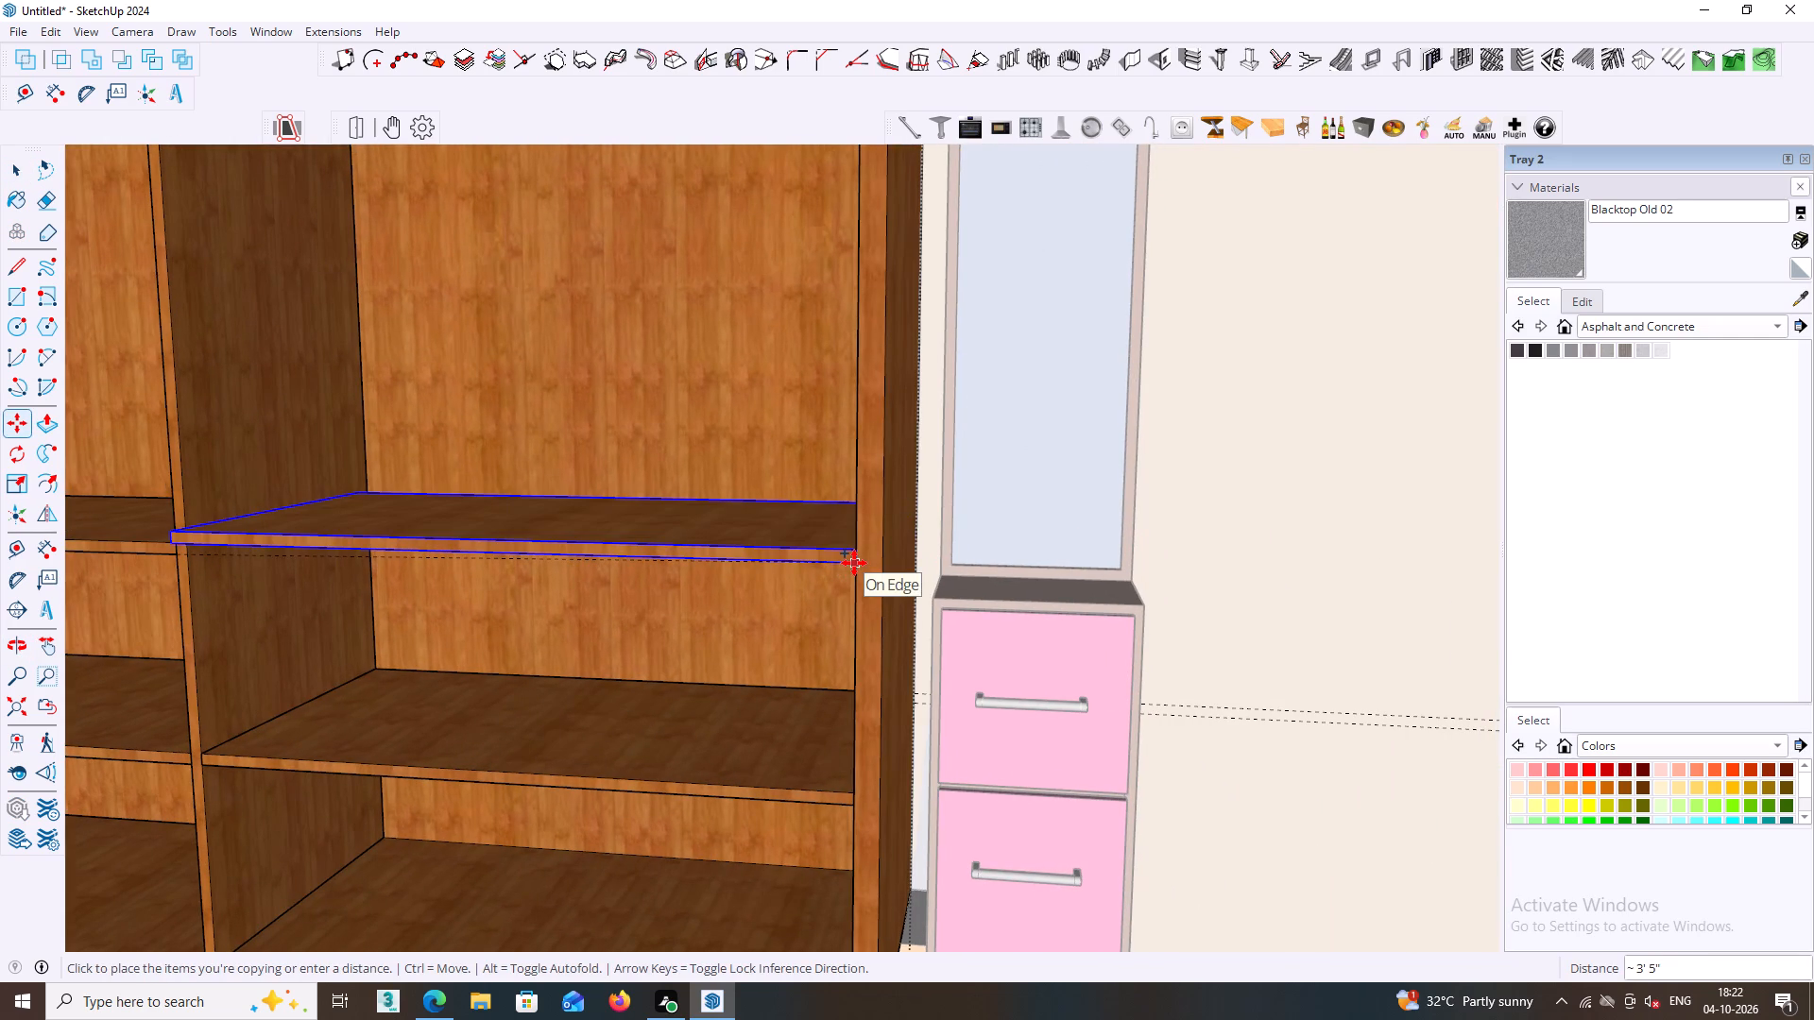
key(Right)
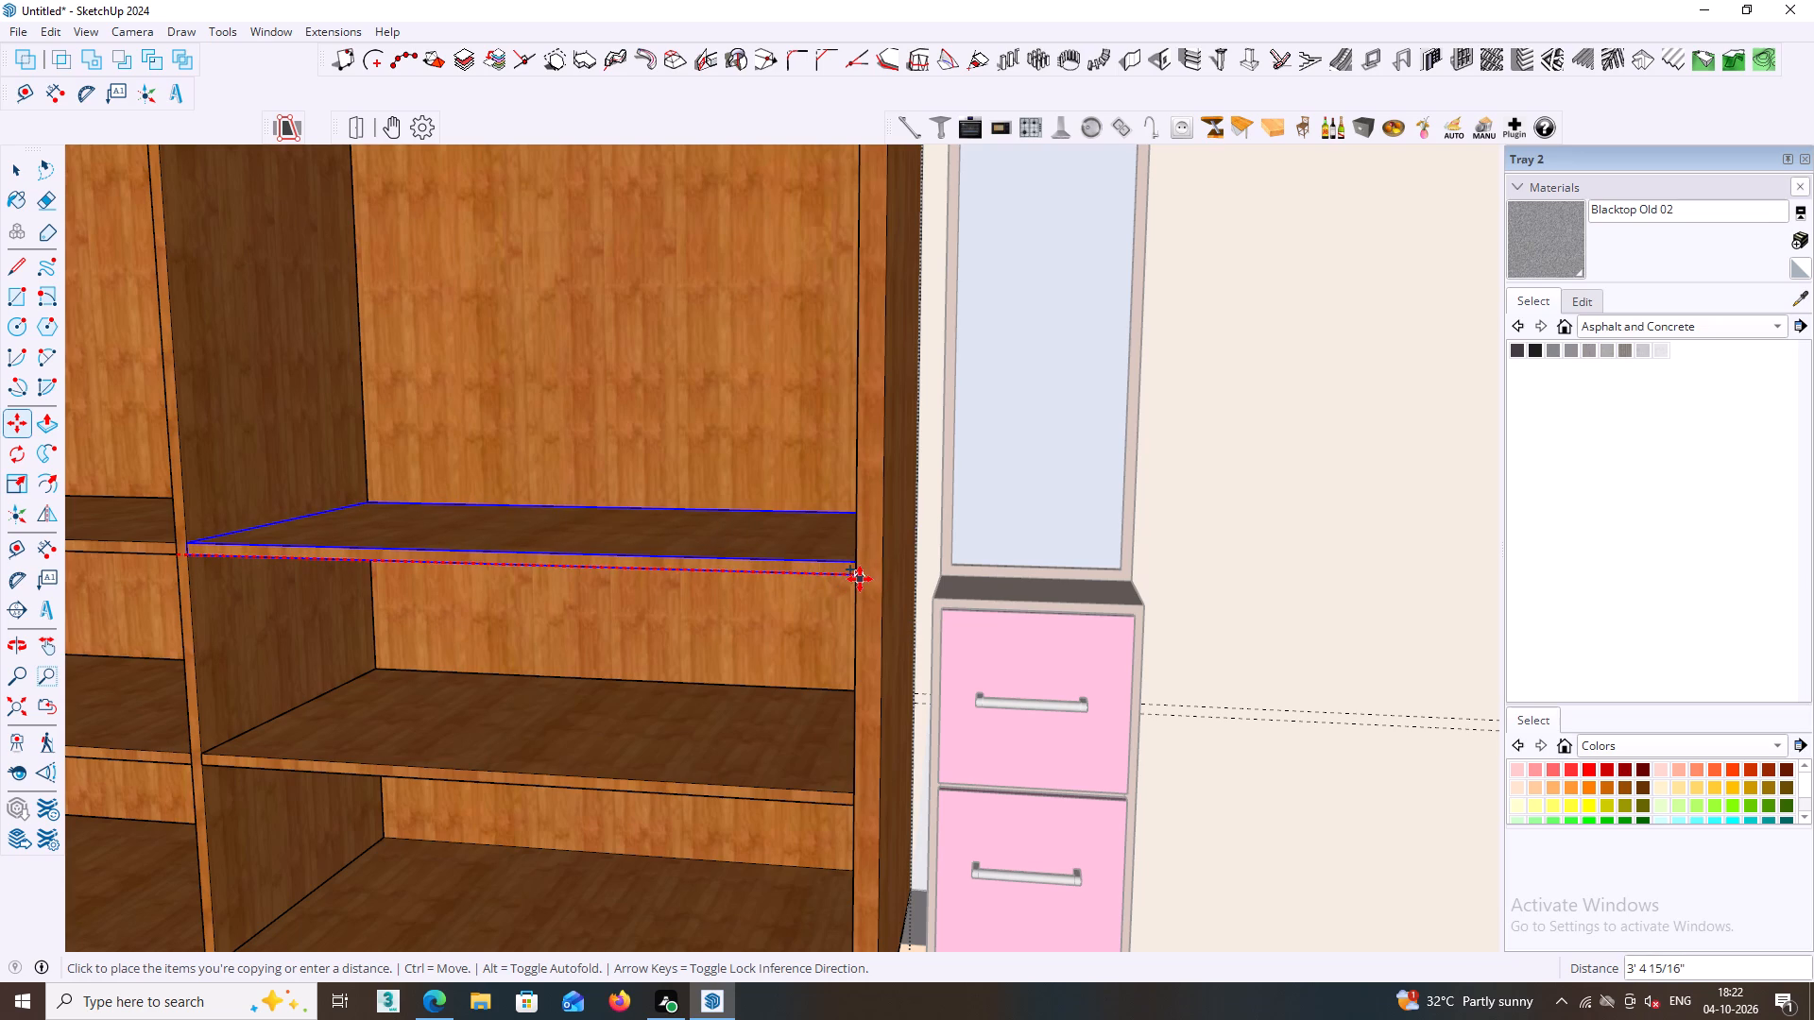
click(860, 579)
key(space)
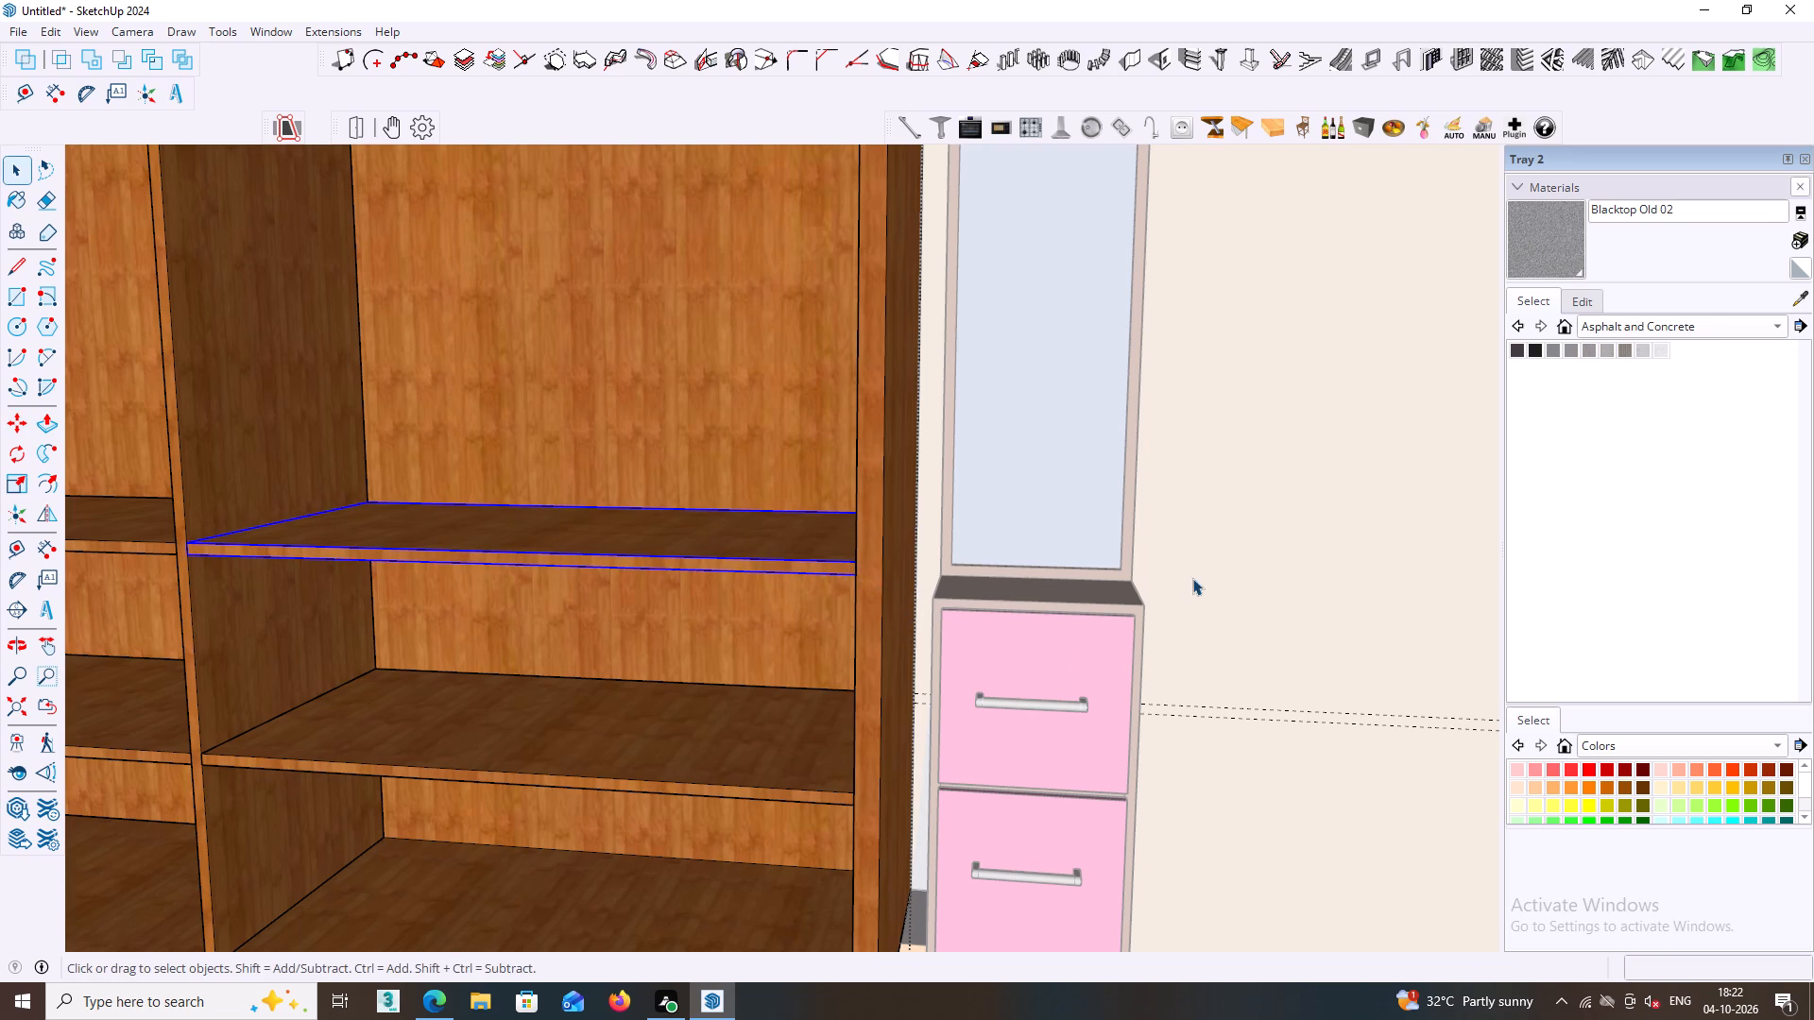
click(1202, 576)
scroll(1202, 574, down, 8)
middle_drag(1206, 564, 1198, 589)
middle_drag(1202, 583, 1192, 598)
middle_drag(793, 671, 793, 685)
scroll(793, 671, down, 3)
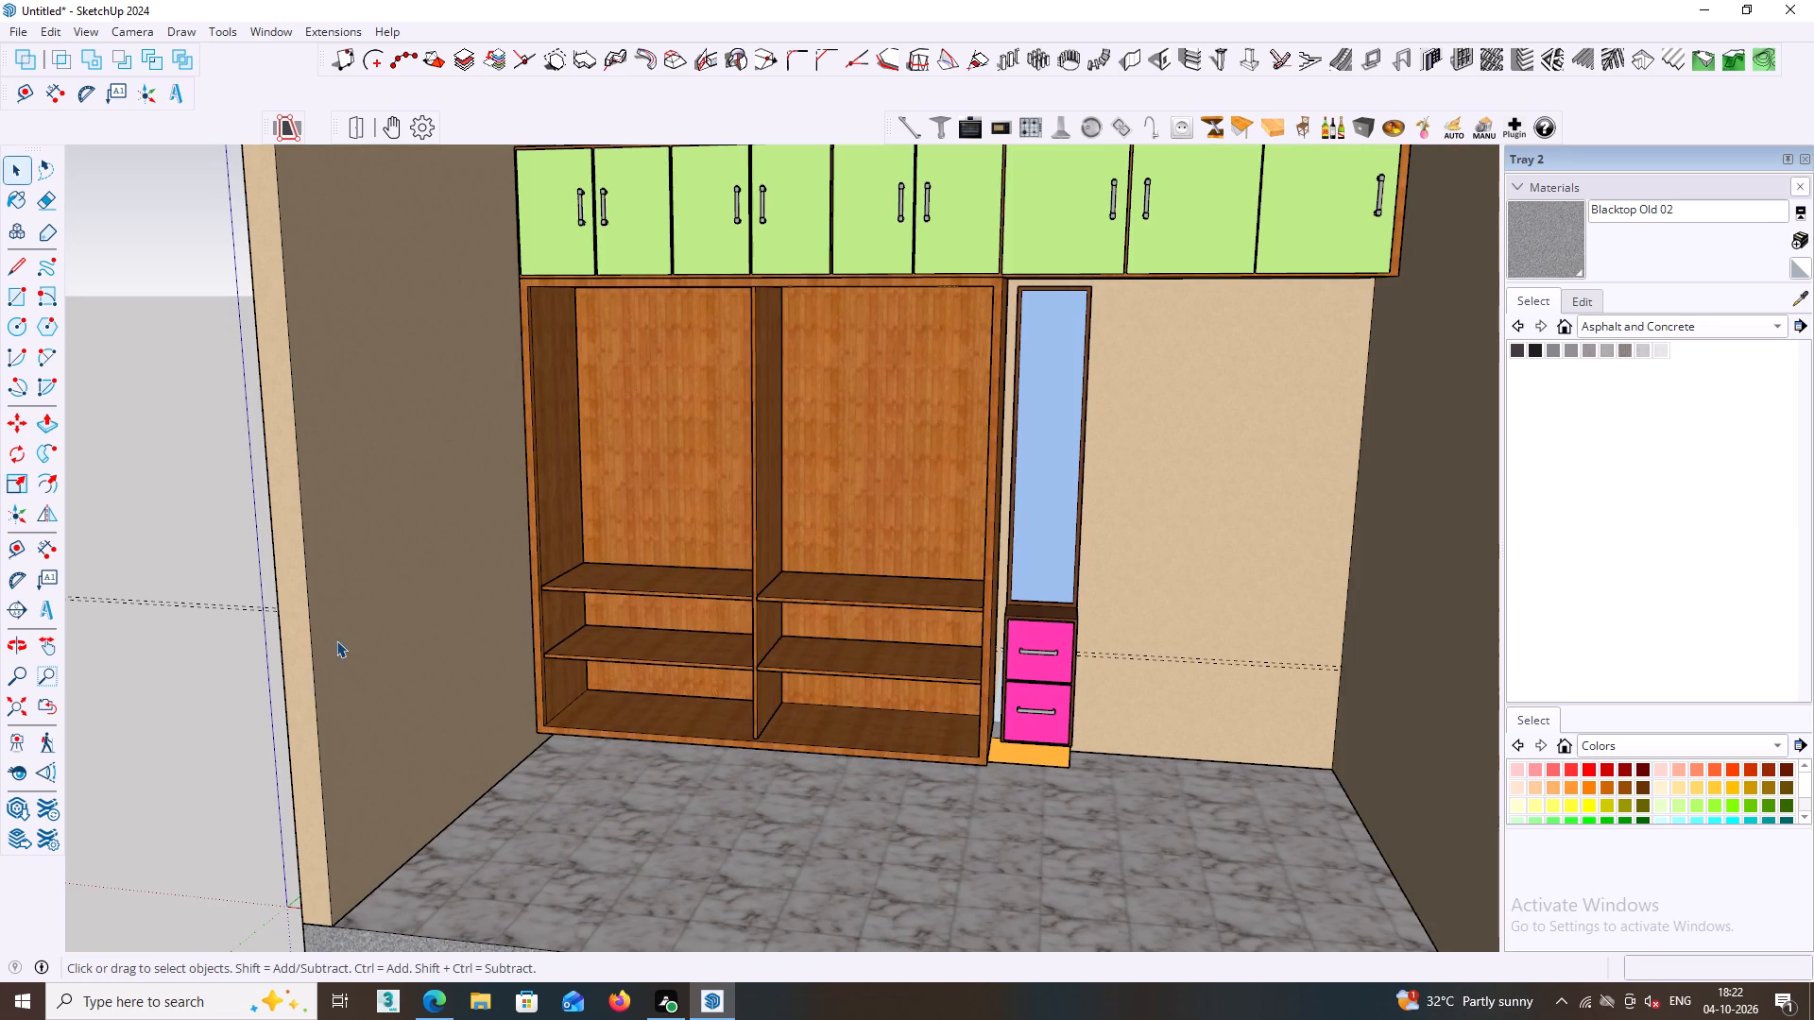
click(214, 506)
Examine the shelf layout in both wardrobe compartments from close up and from different angles.
middle_drag(248, 495, 637, 559)
scroll(721, 584, up, 2)
middle_drag(911, 637, 685, 644)
scroll(685, 587, up, 3)
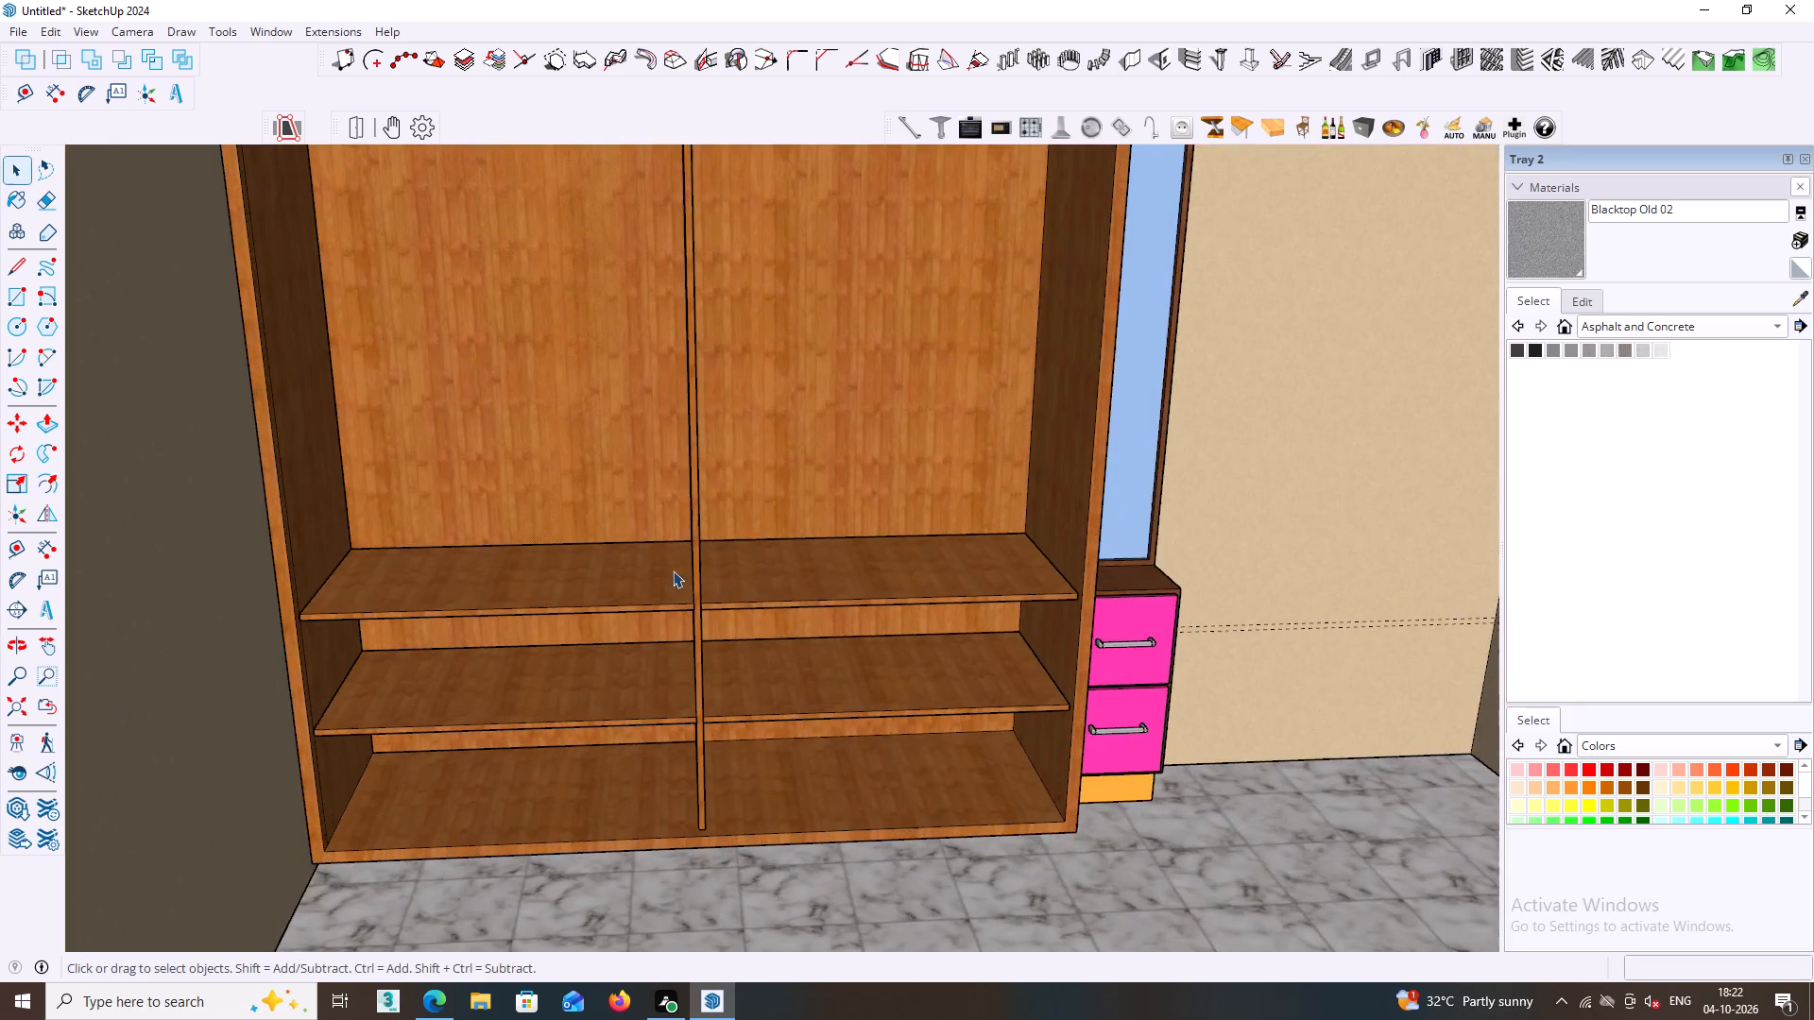
scroll(673, 570, up, 6)
middle_drag(754, 659, 798, 667)
scroll(791, 636, up, 5)
middle_drag(766, 621, 629, 487)
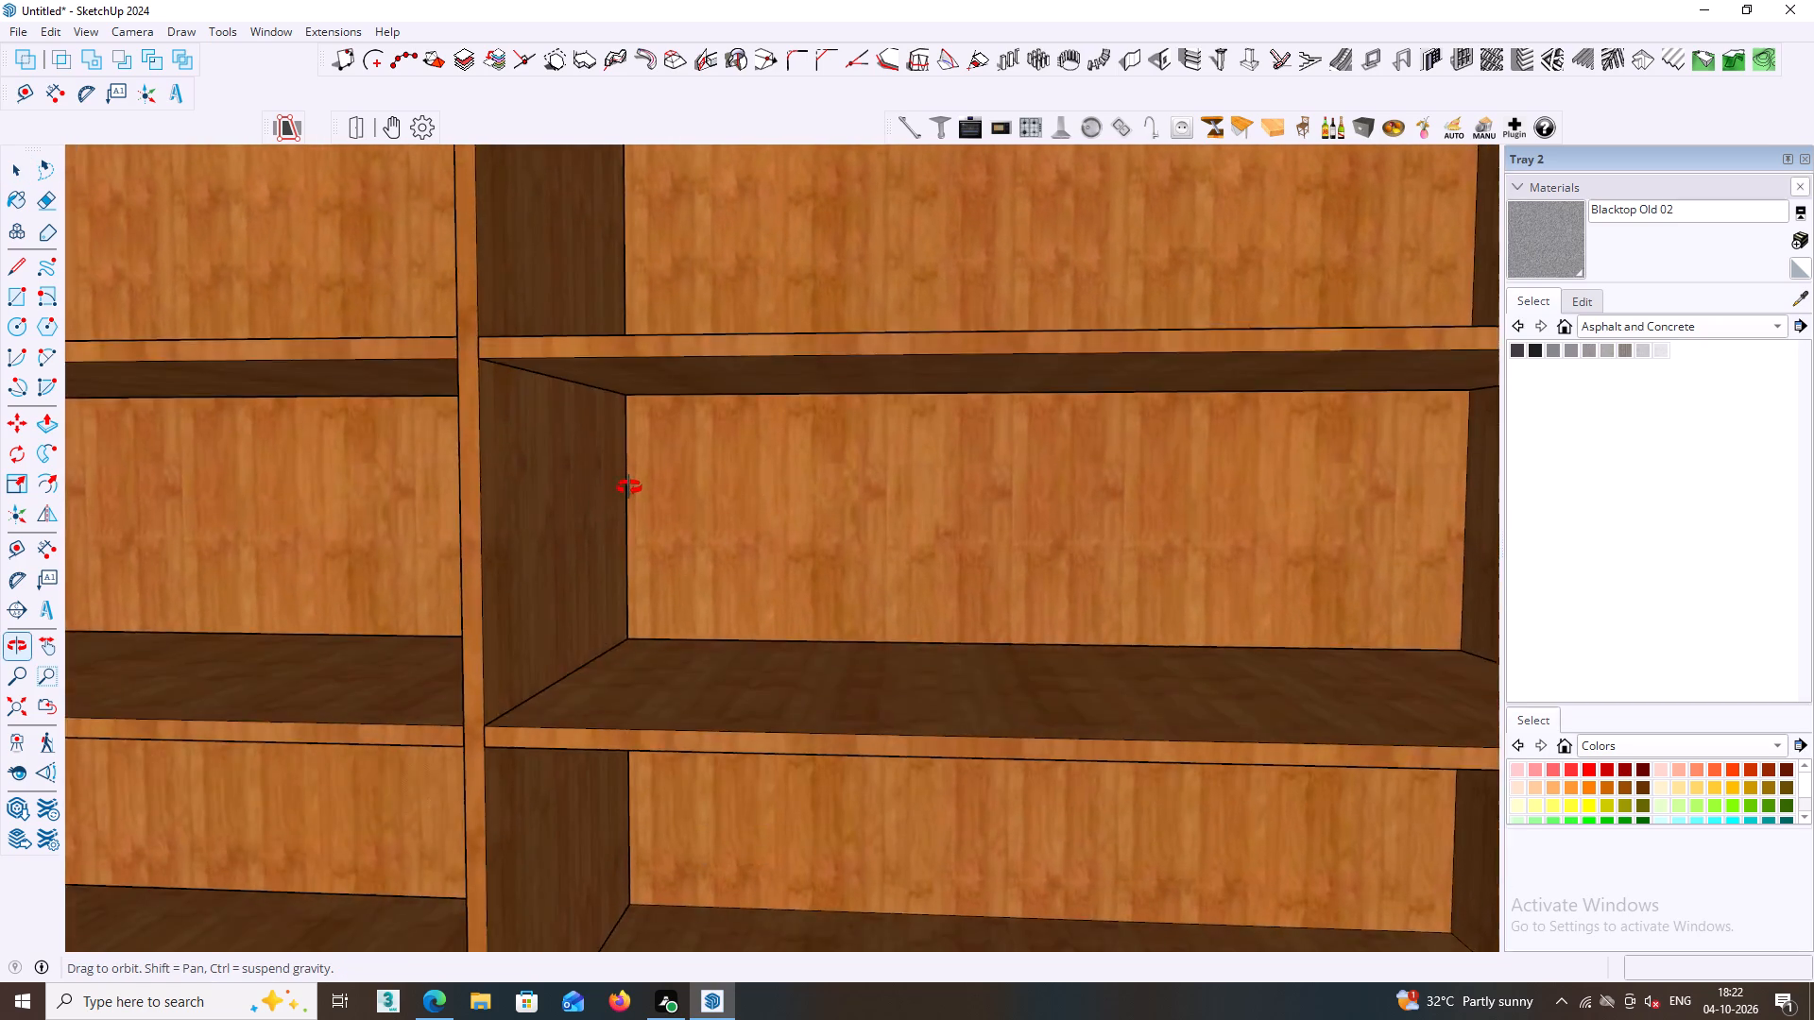
middle_drag(629, 487, 686, 654)
middle_click(689, 648)
scroll(689, 648, down, 16)
middle_click(693, 651)
middle_click(706, 653)
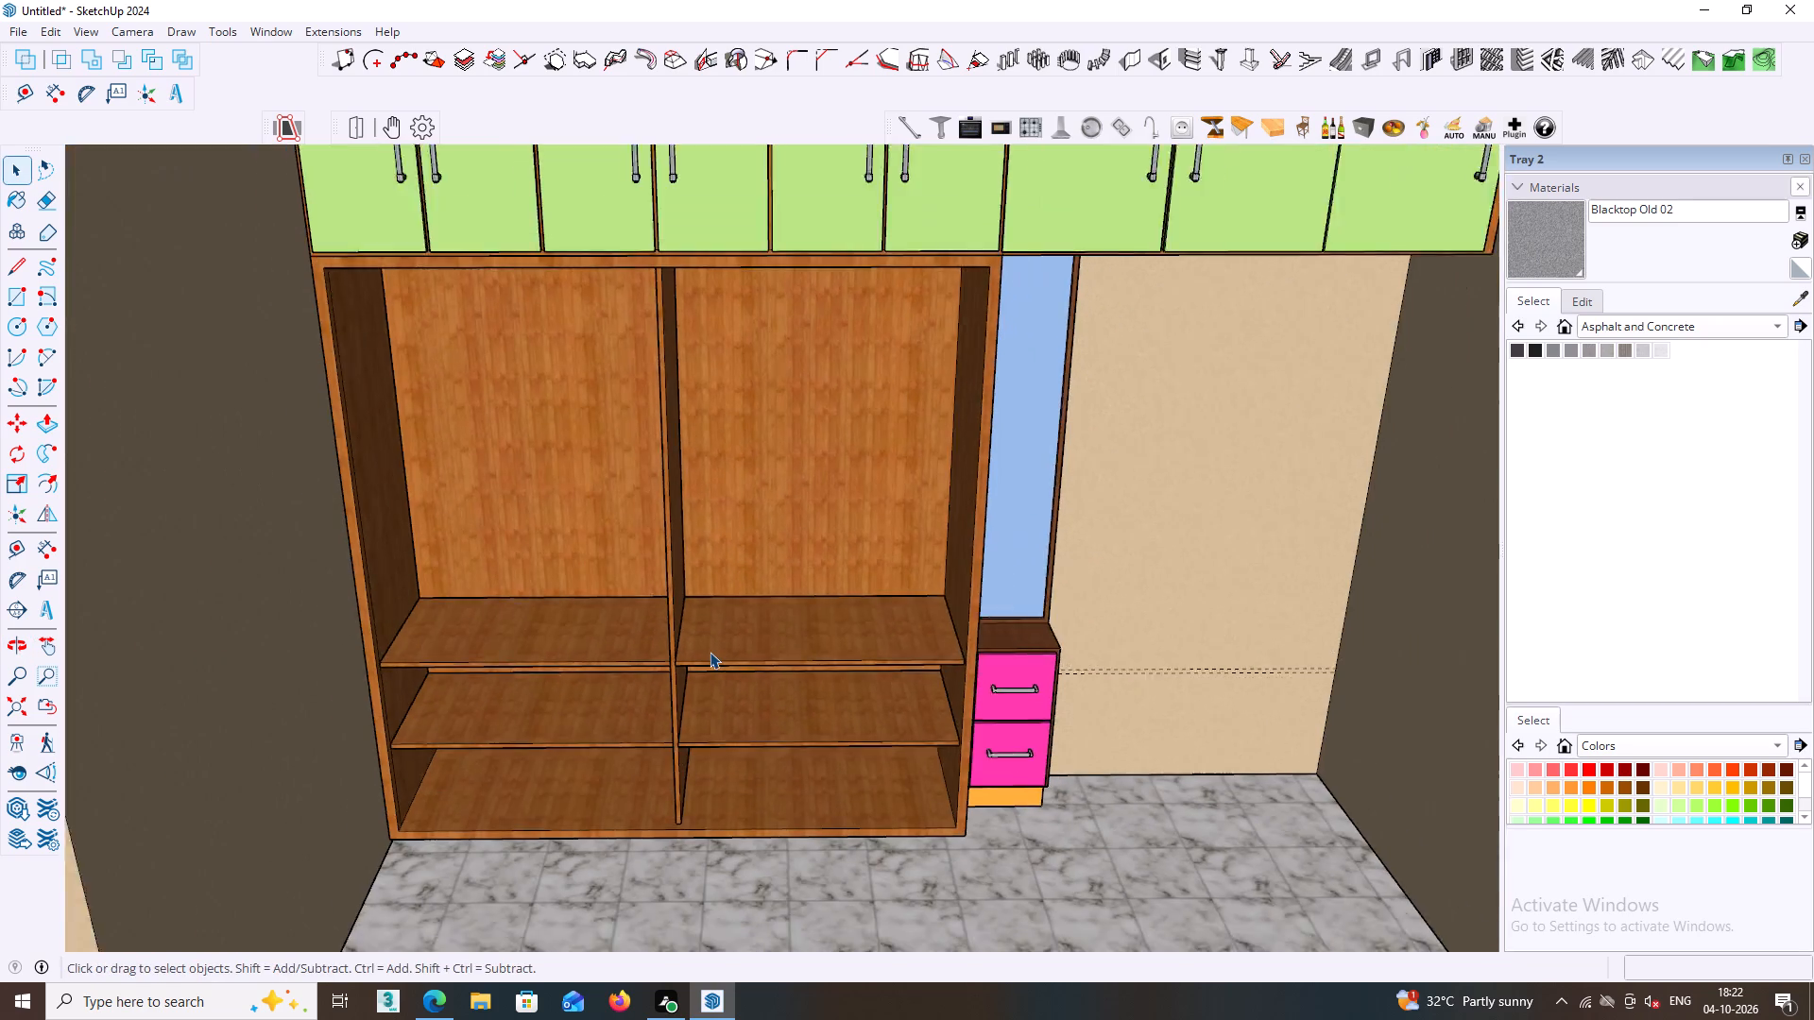
scroll(710, 652, down, 1)
middle_drag(704, 642, 677, 507)
middle_drag(642, 580, 761, 603)
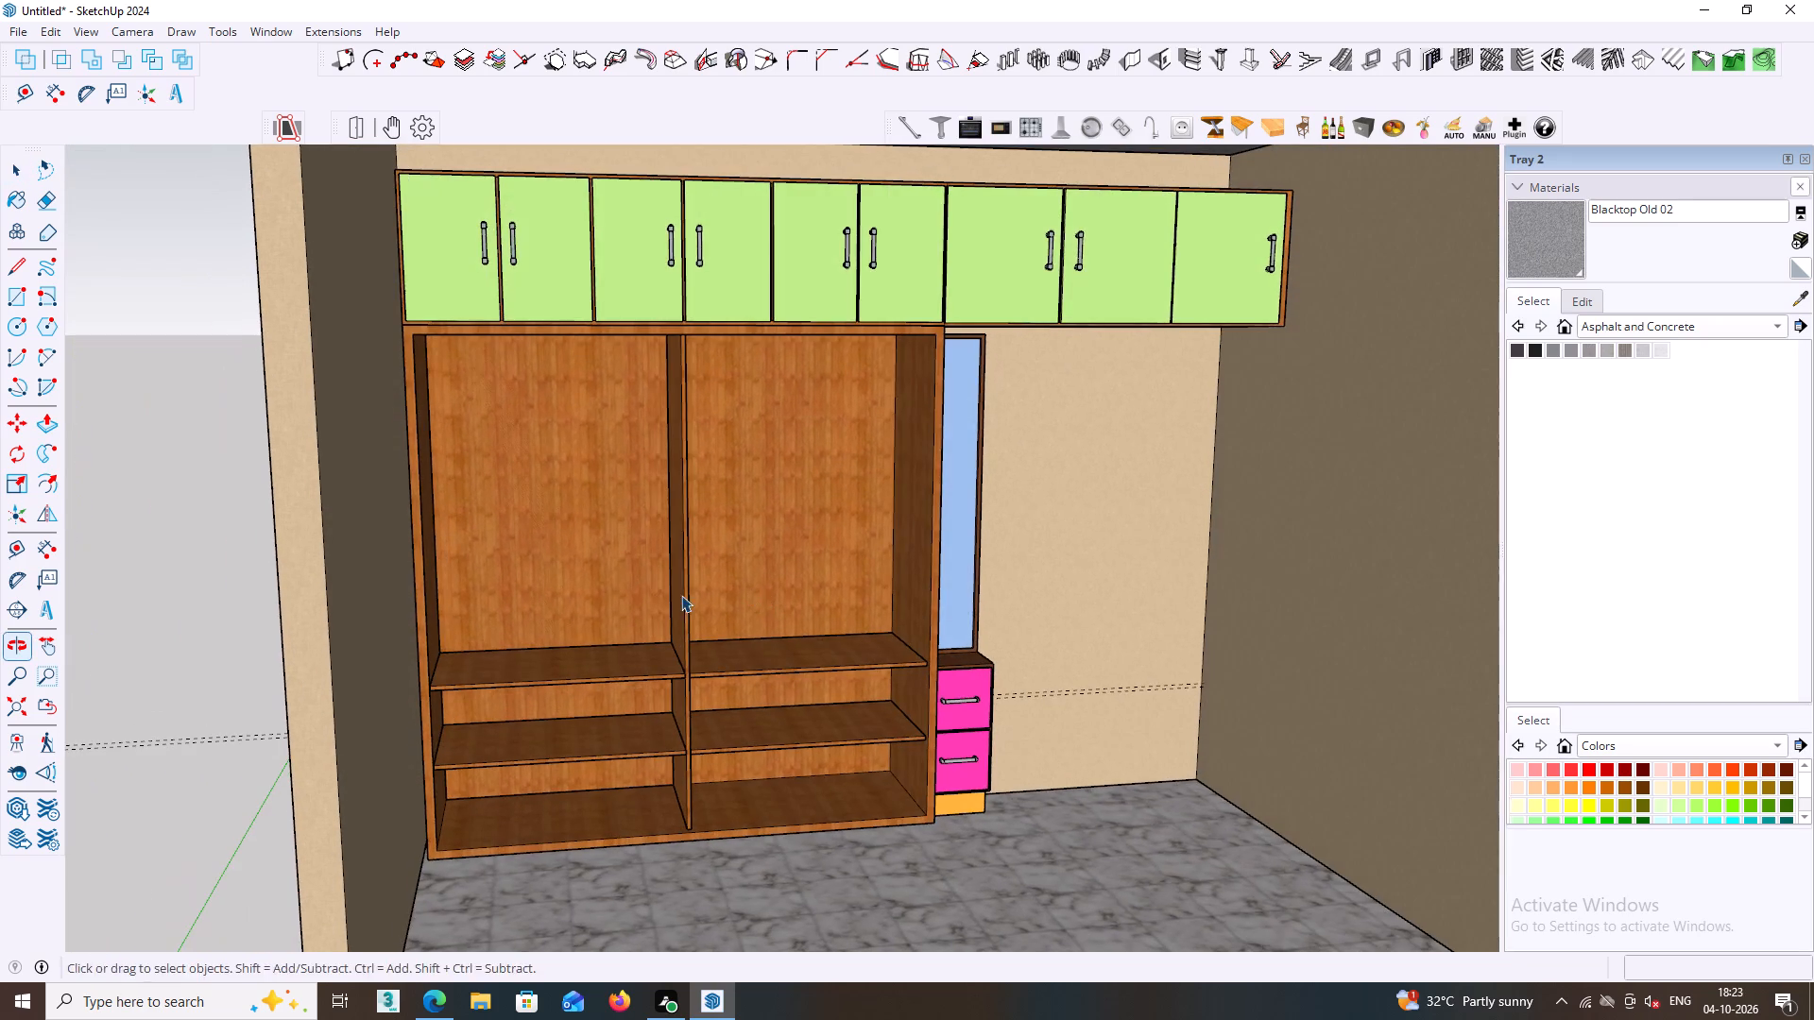
middle_drag(604, 575, 484, 568)
middle_drag(977, 558, 833, 570)
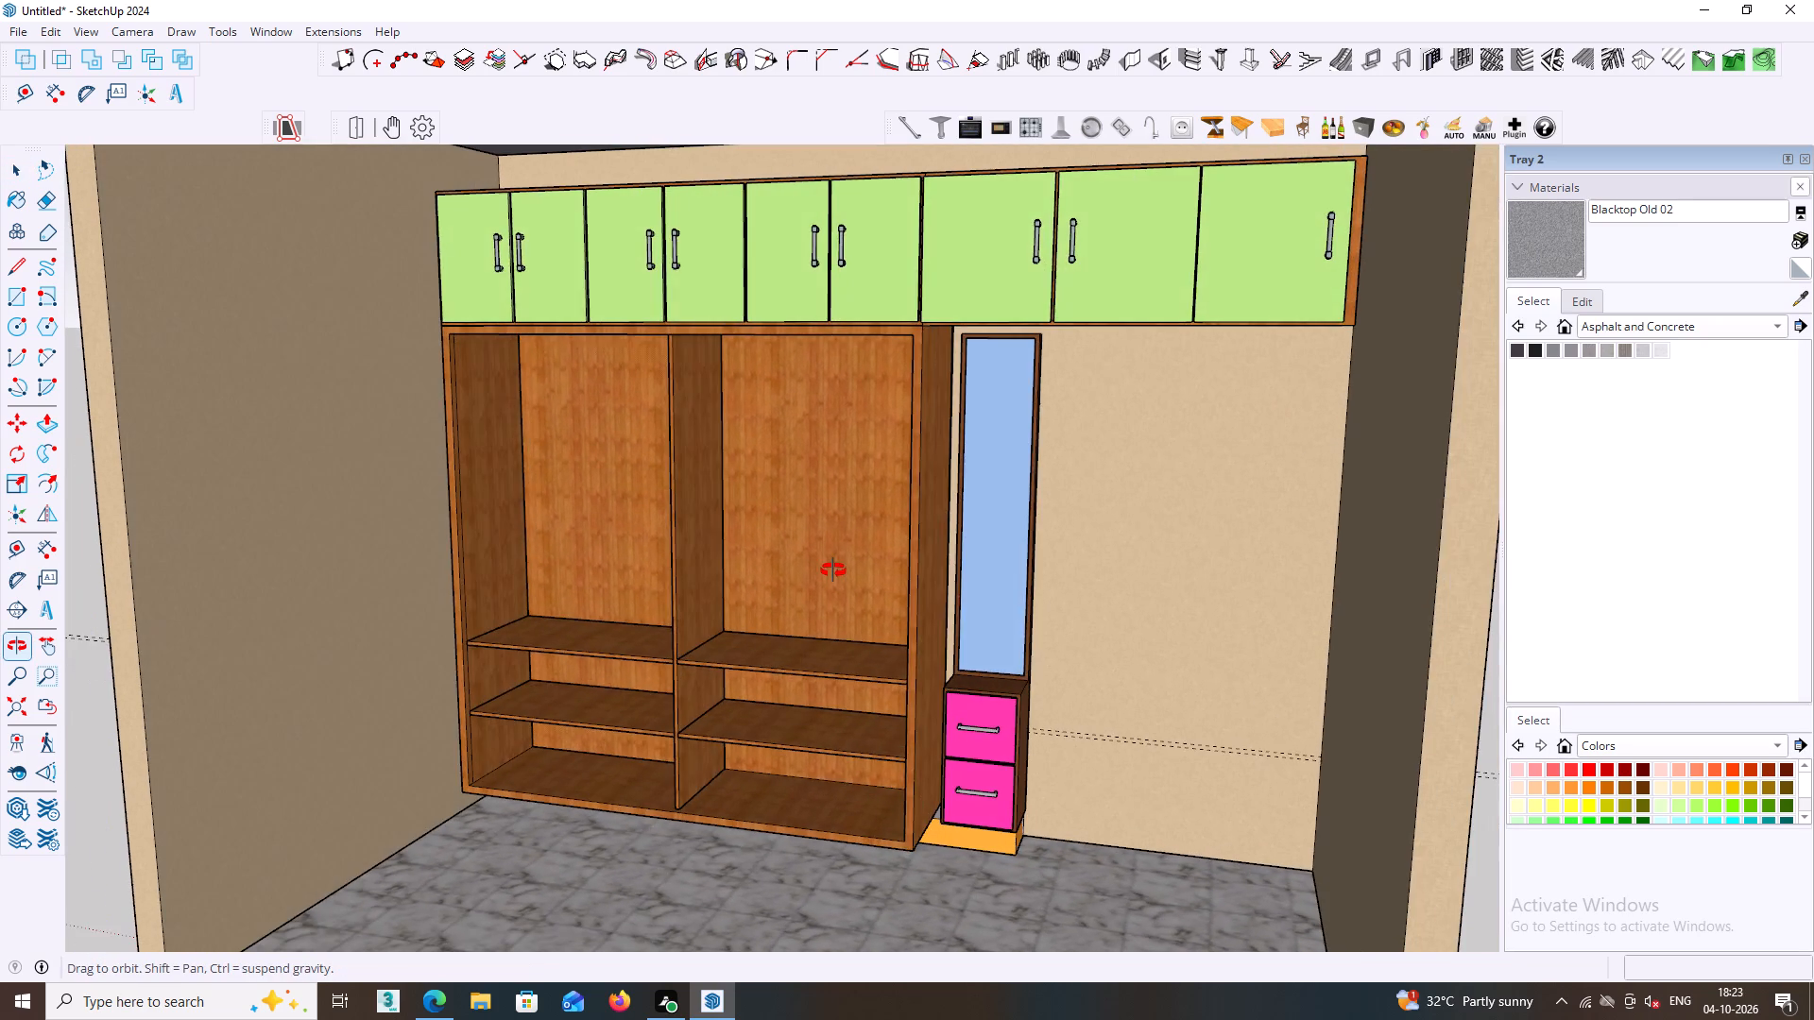
middle_drag(833, 570, 903, 570)
Undo the shelf copies, the first left shelf's extrusion and its grouping, leaving both wardrobe compartments without shelves.
key(ctrl+z)
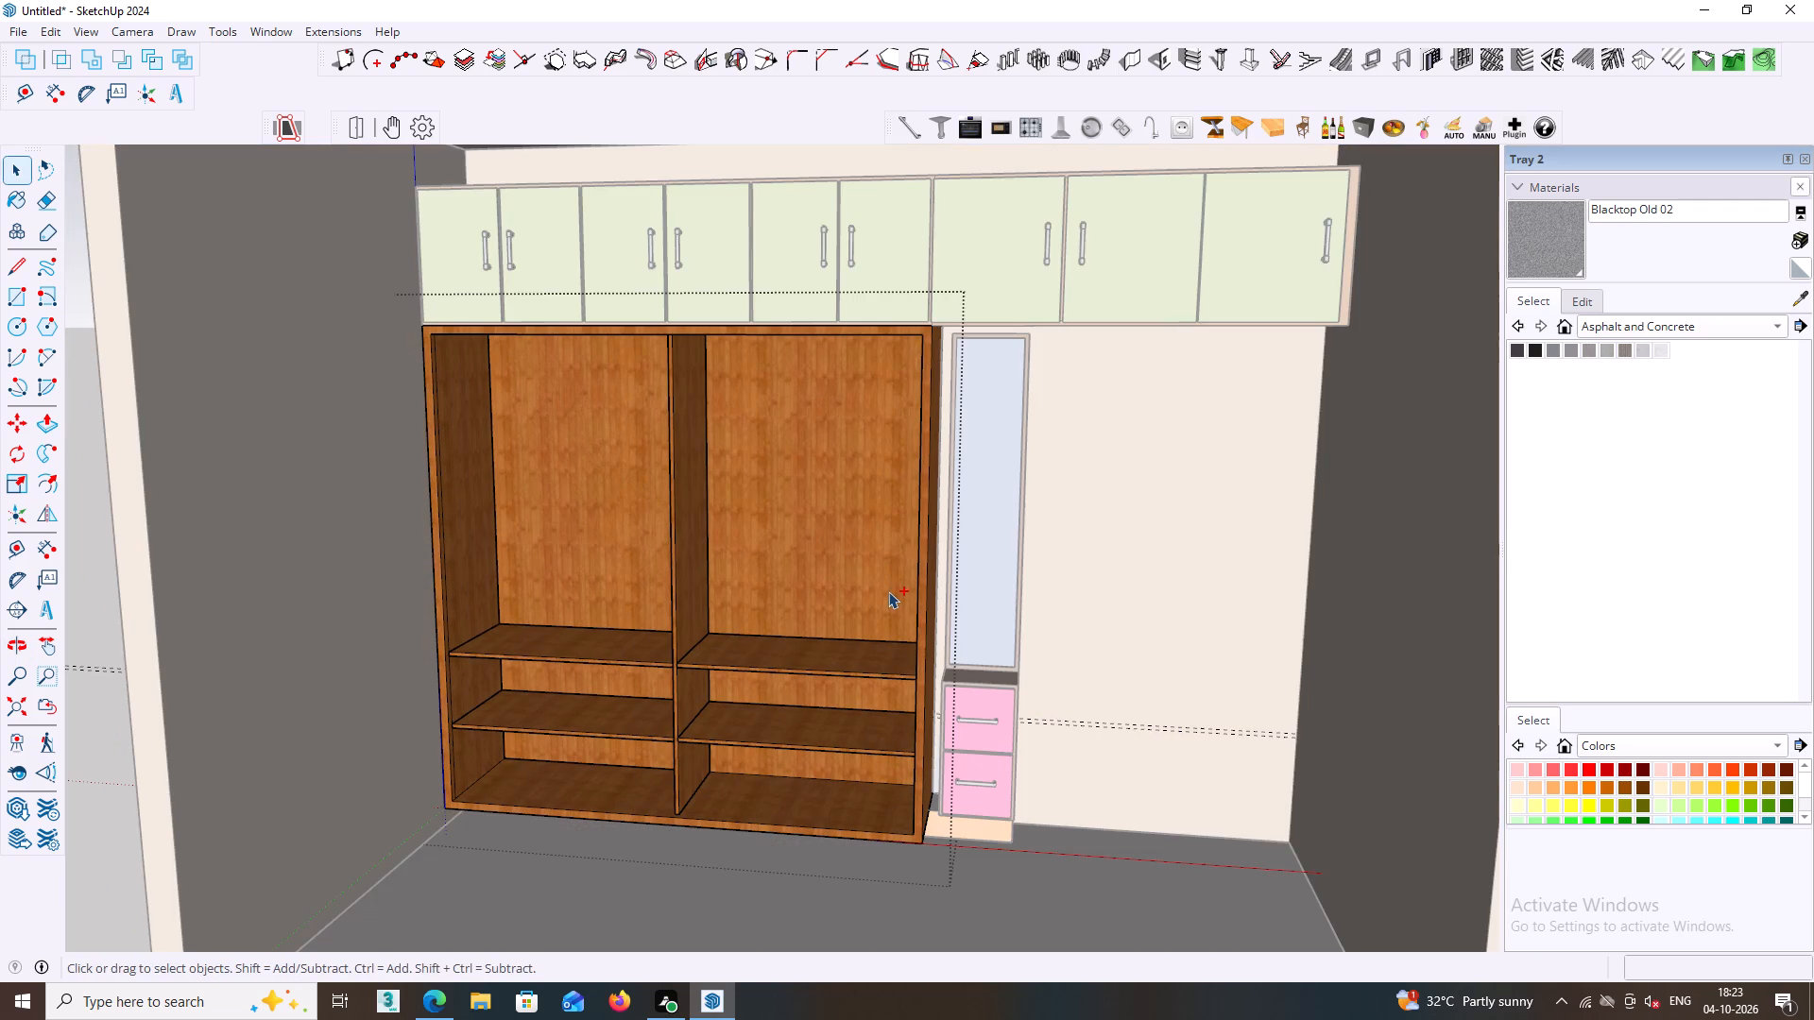
key(ctrl+z)
key(ctrl+z)
key(ctrl+z)
key(ctrl+z)
key(ctrl+z)
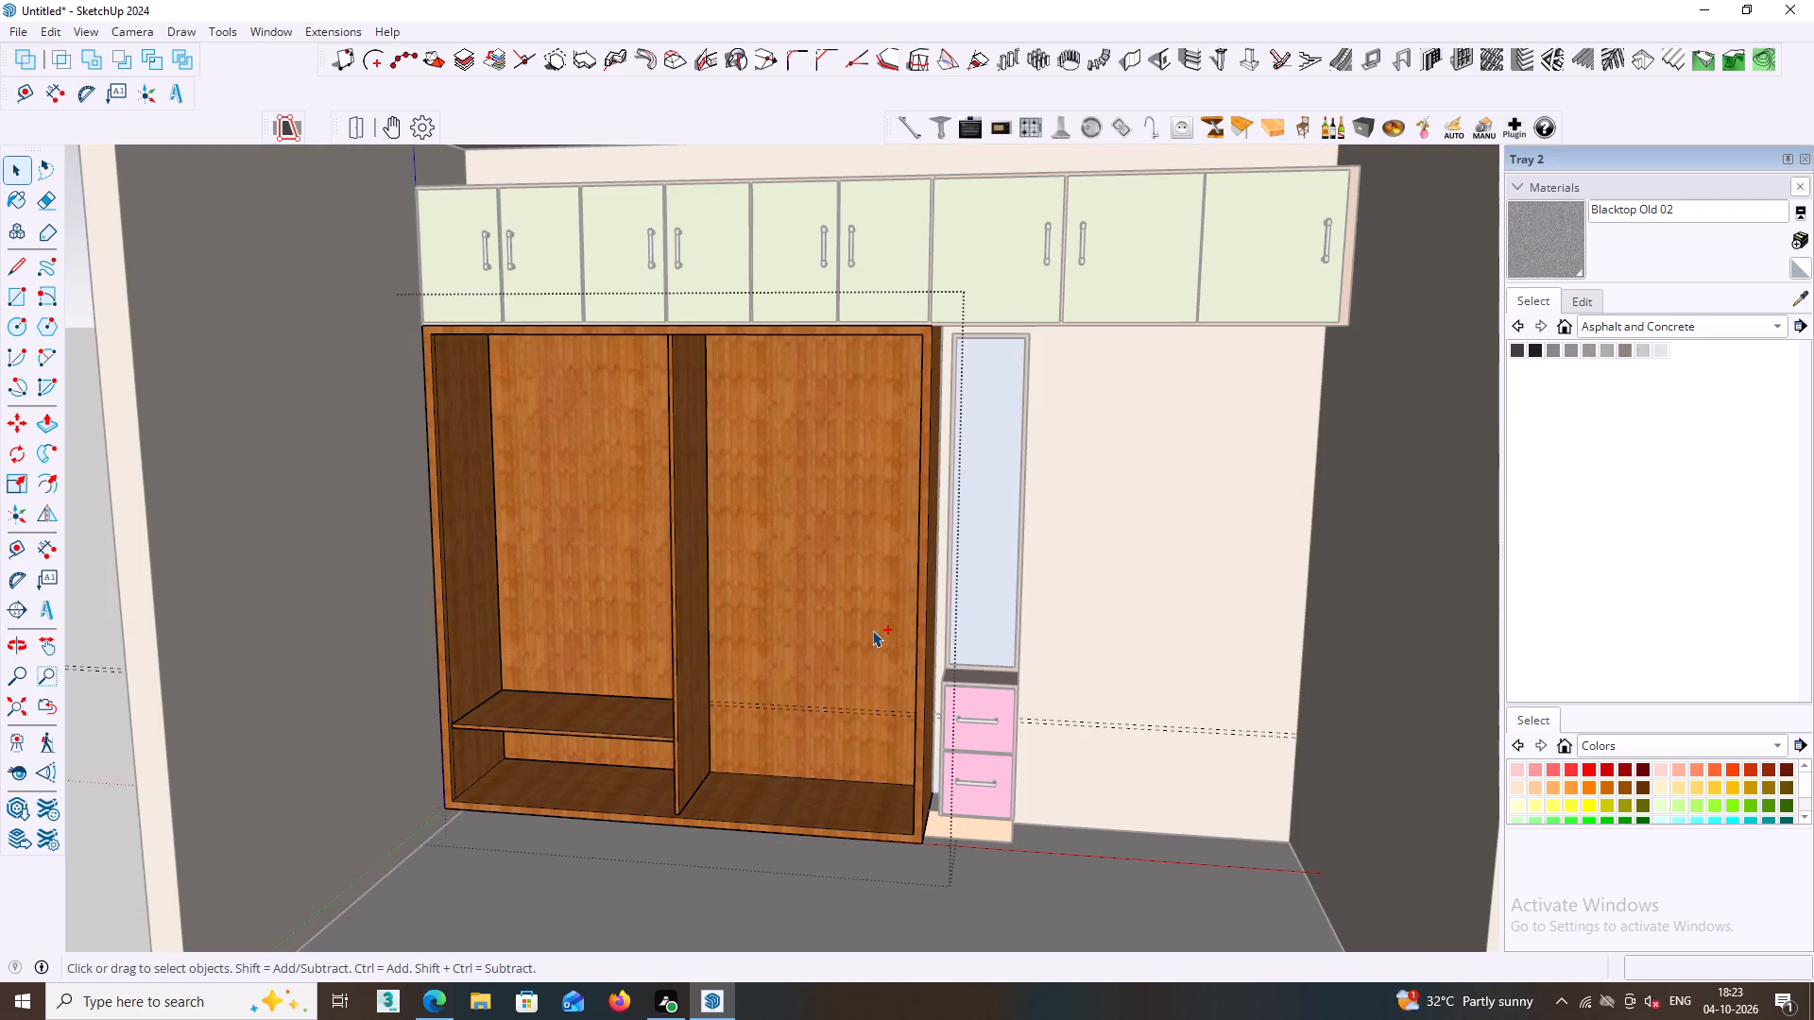
key(ctrl+z)
key(ctrl+z)
key(ctrl+z)
key(ctrl+z)
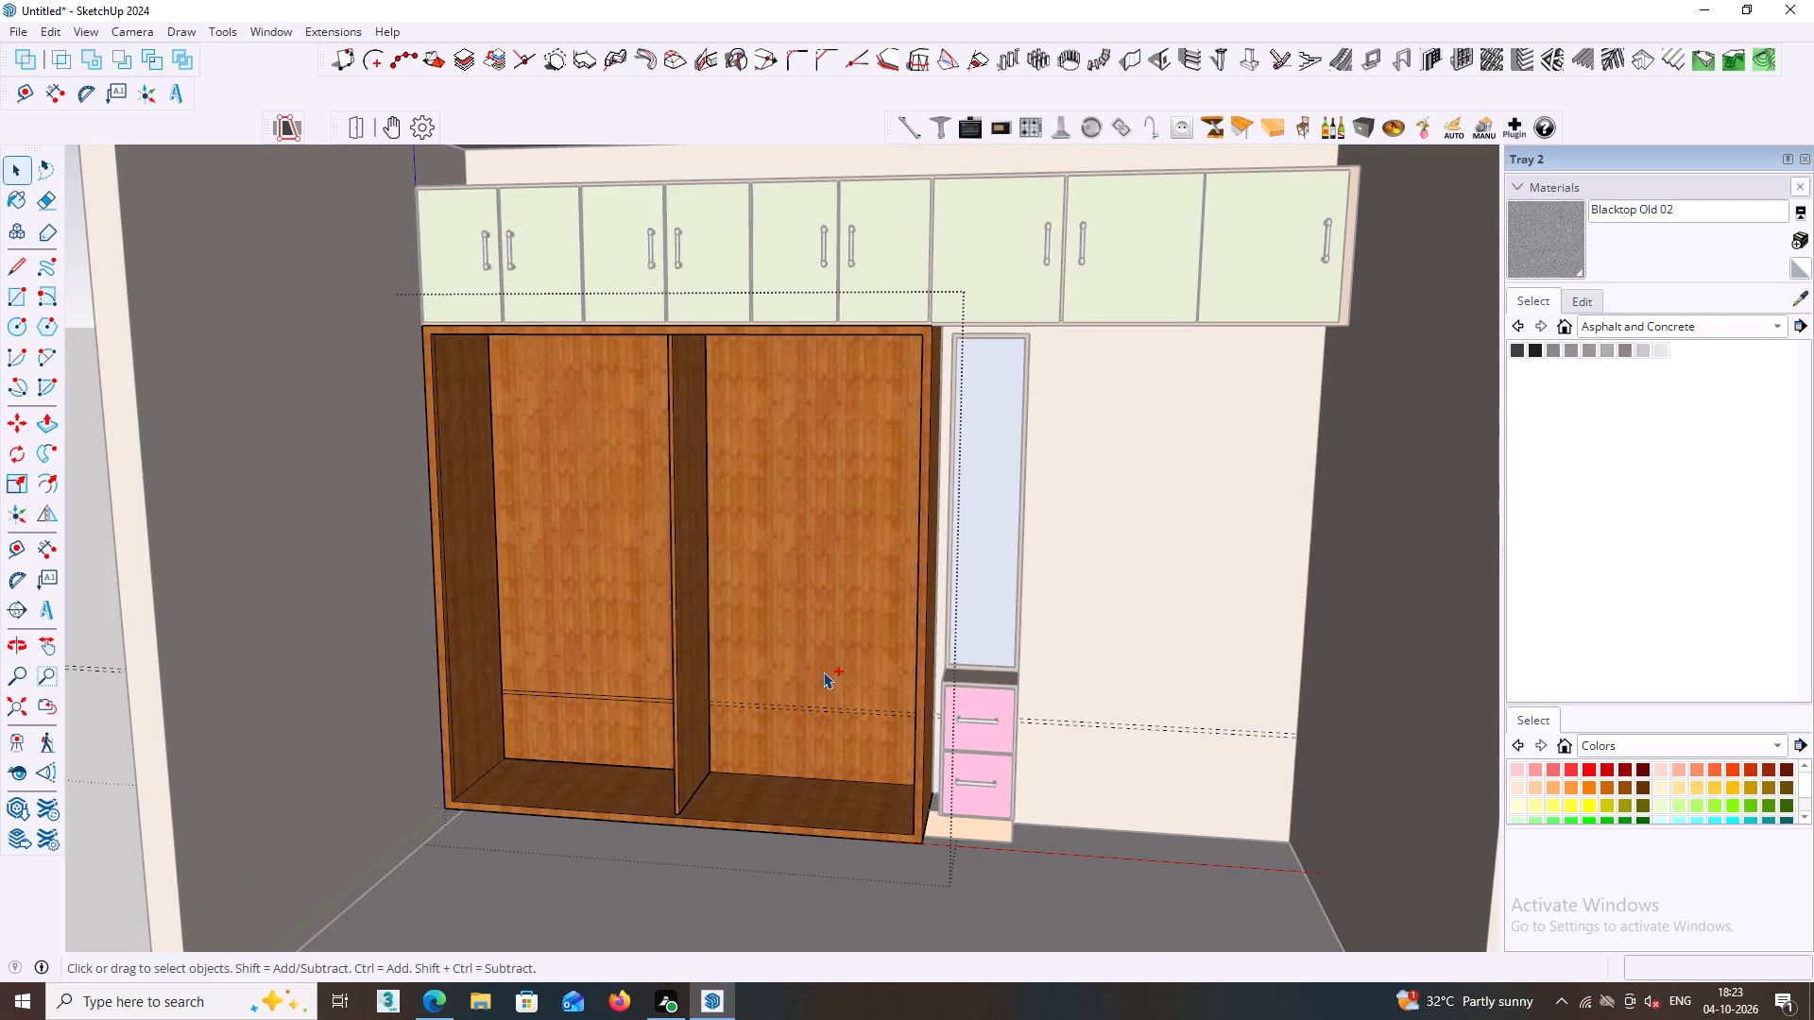
middle_drag(804, 691, 939, 718)
scroll(693, 714, up, 3)
middle_drag(607, 684, 517, 698)
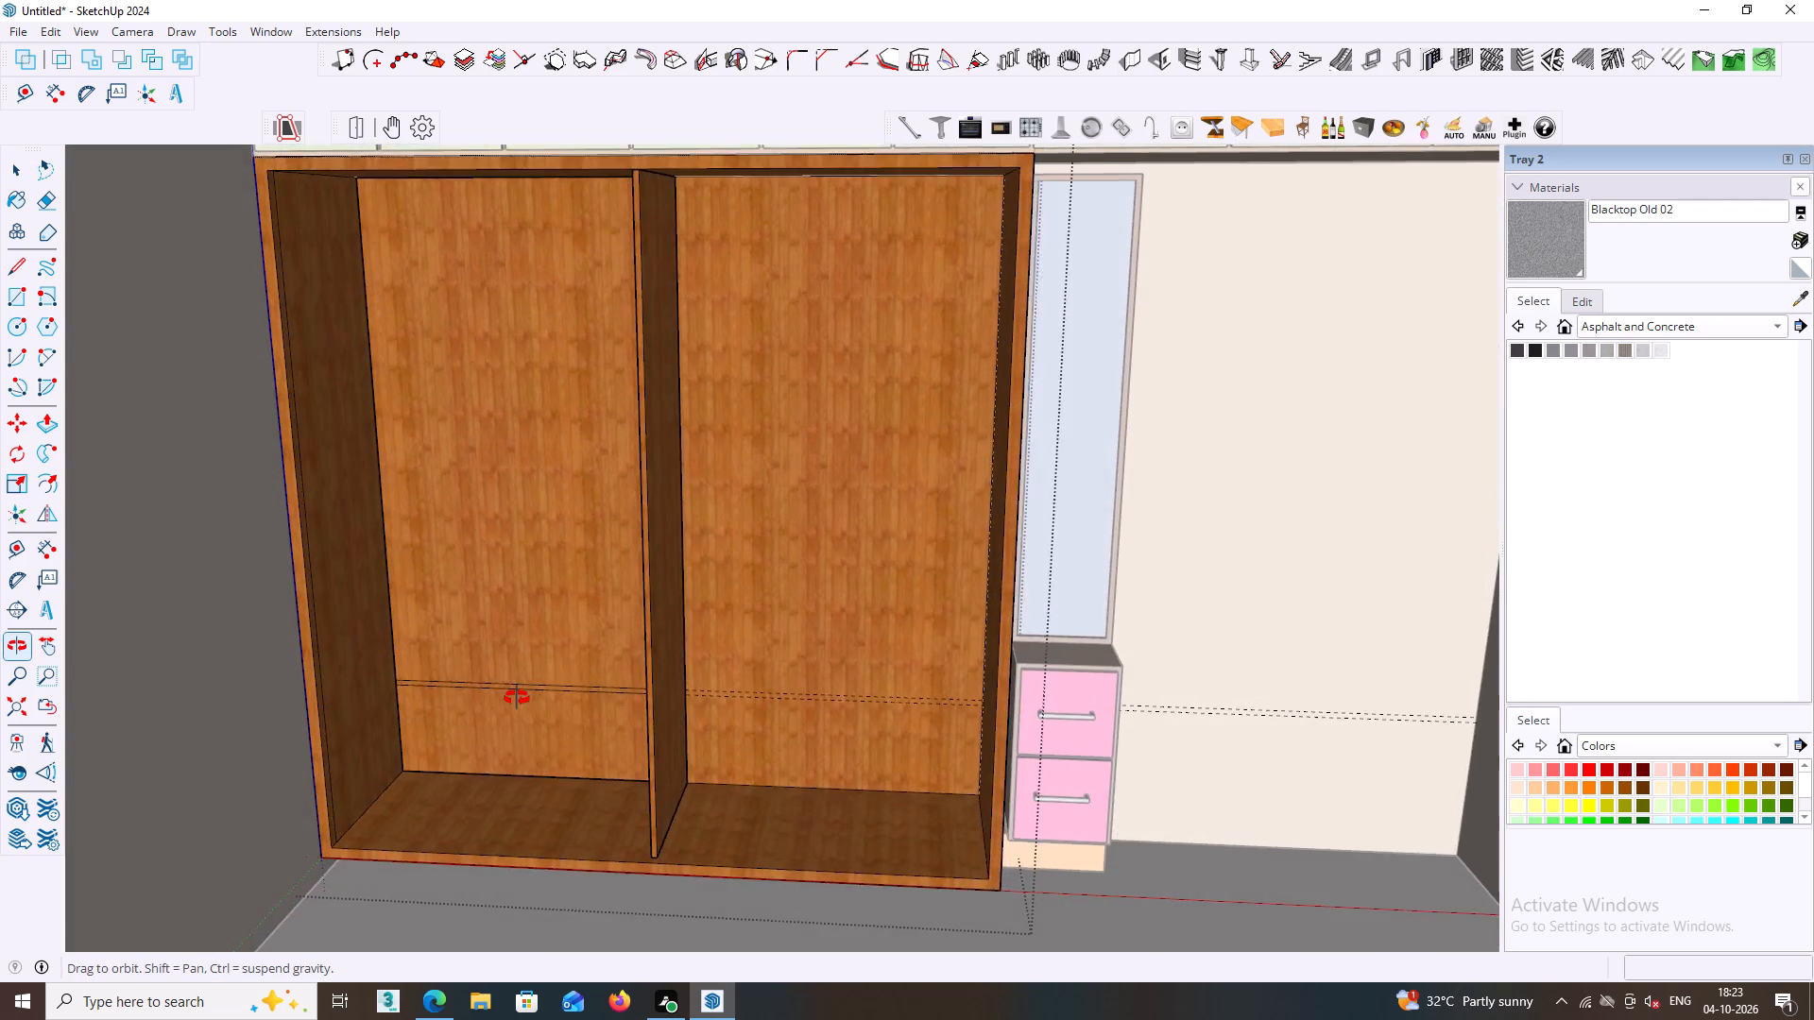
middle_drag(517, 698, 599, 697)
key(ctrl+z)
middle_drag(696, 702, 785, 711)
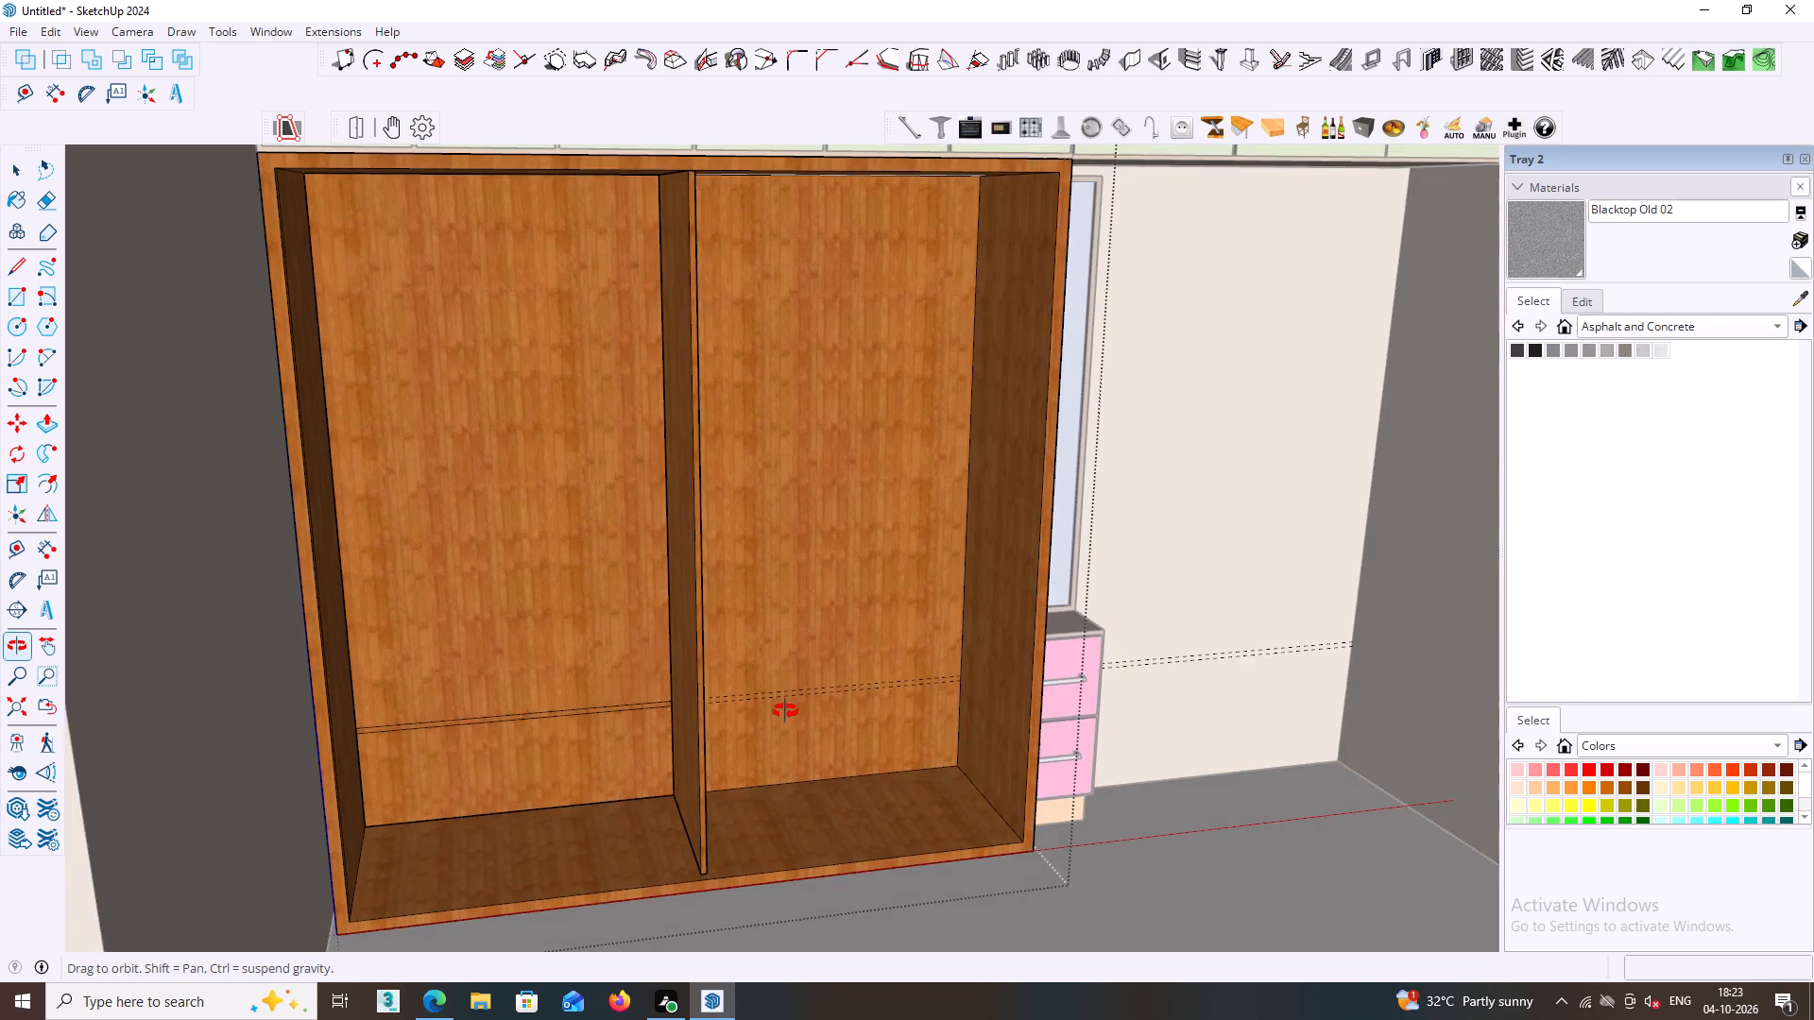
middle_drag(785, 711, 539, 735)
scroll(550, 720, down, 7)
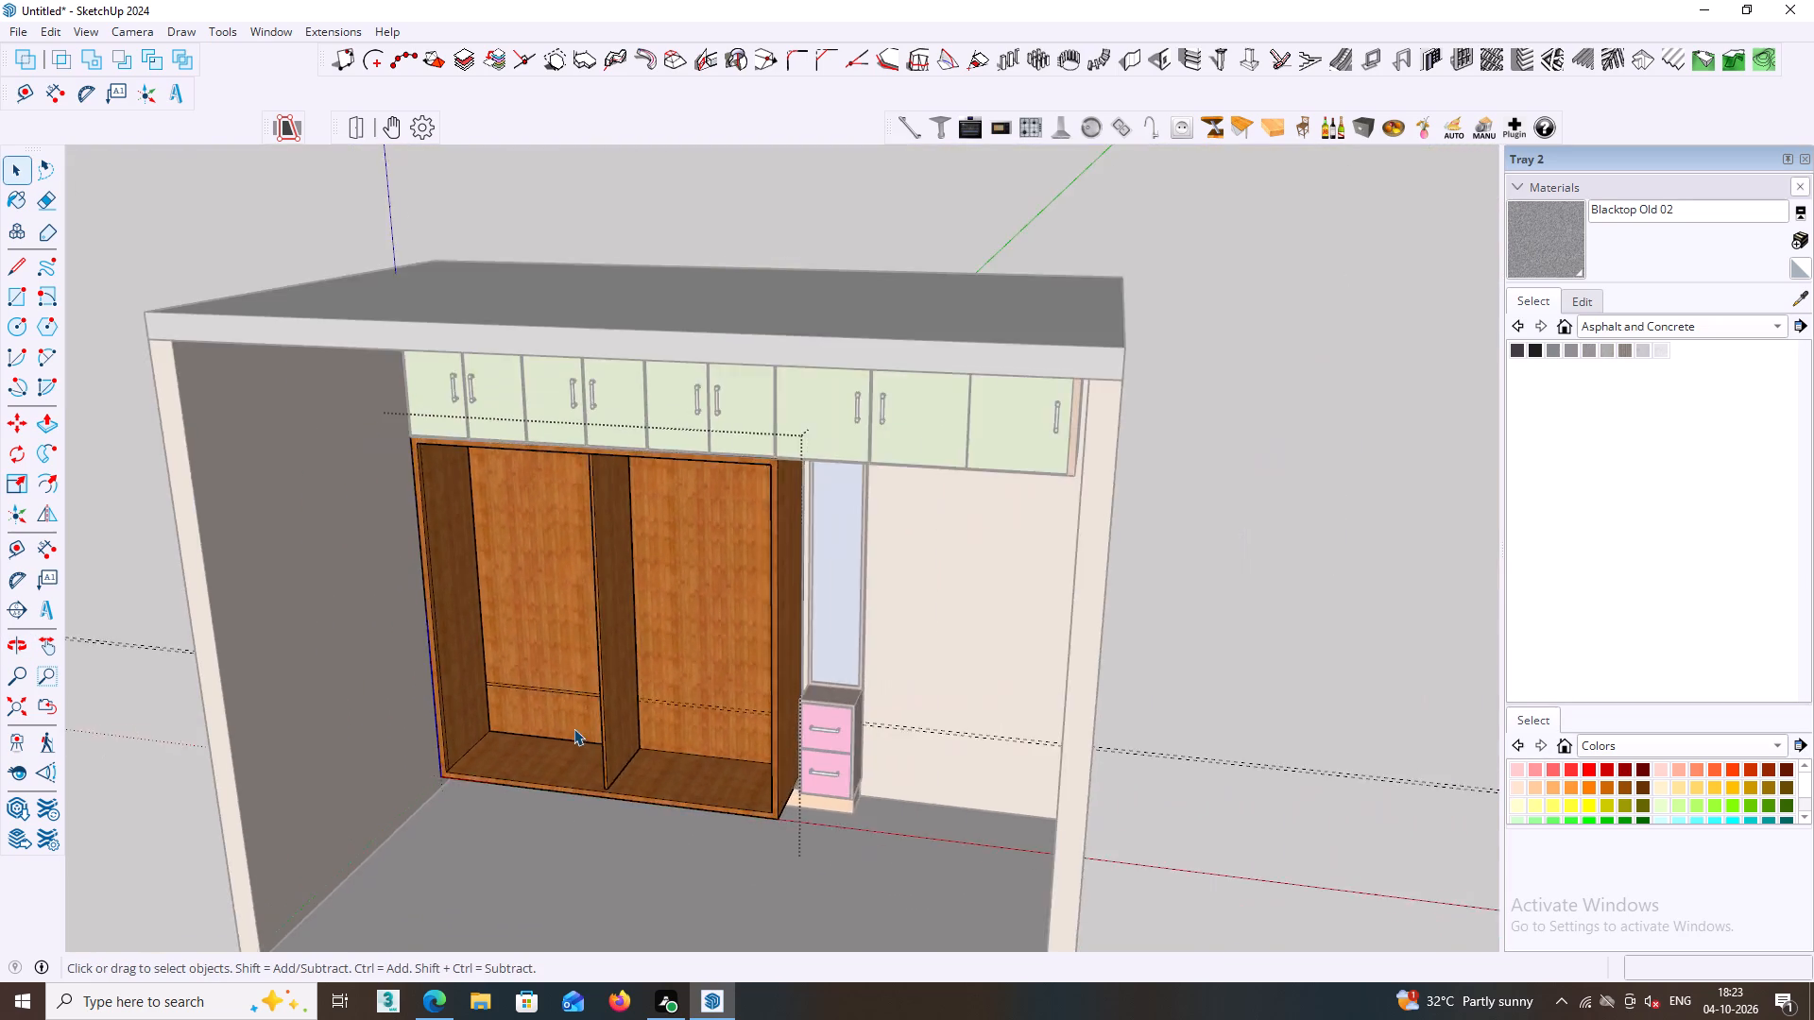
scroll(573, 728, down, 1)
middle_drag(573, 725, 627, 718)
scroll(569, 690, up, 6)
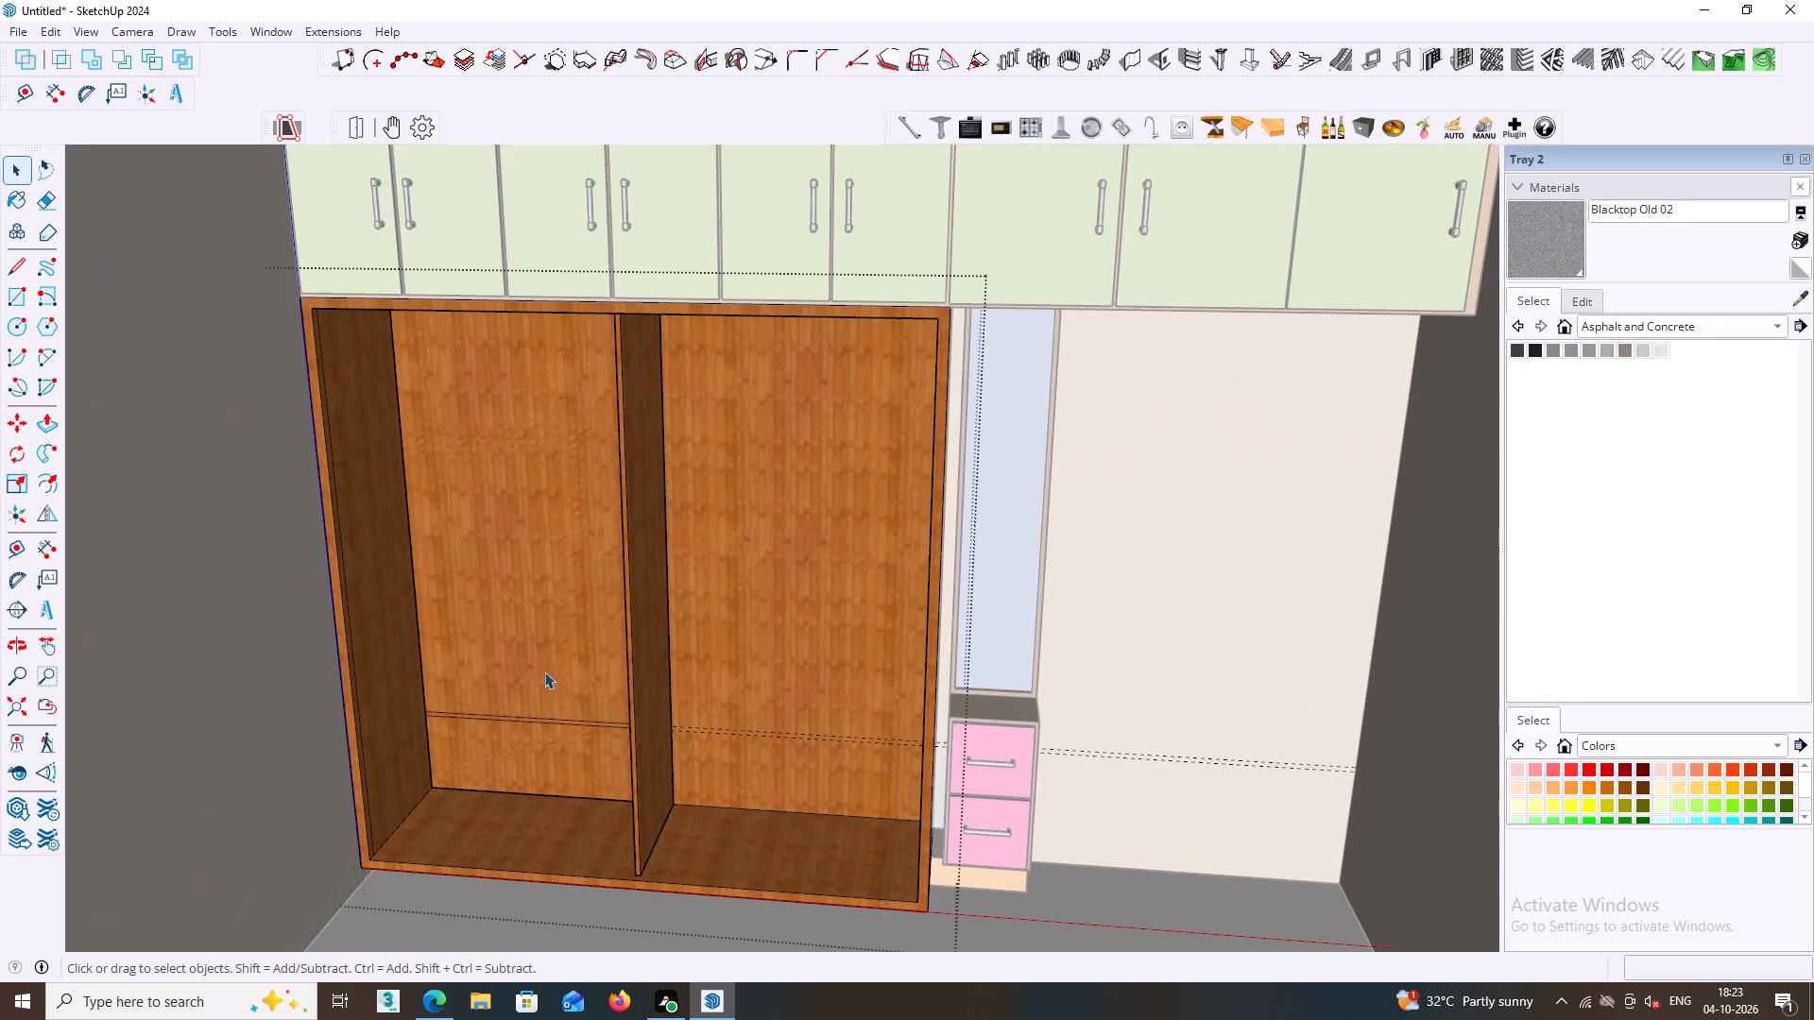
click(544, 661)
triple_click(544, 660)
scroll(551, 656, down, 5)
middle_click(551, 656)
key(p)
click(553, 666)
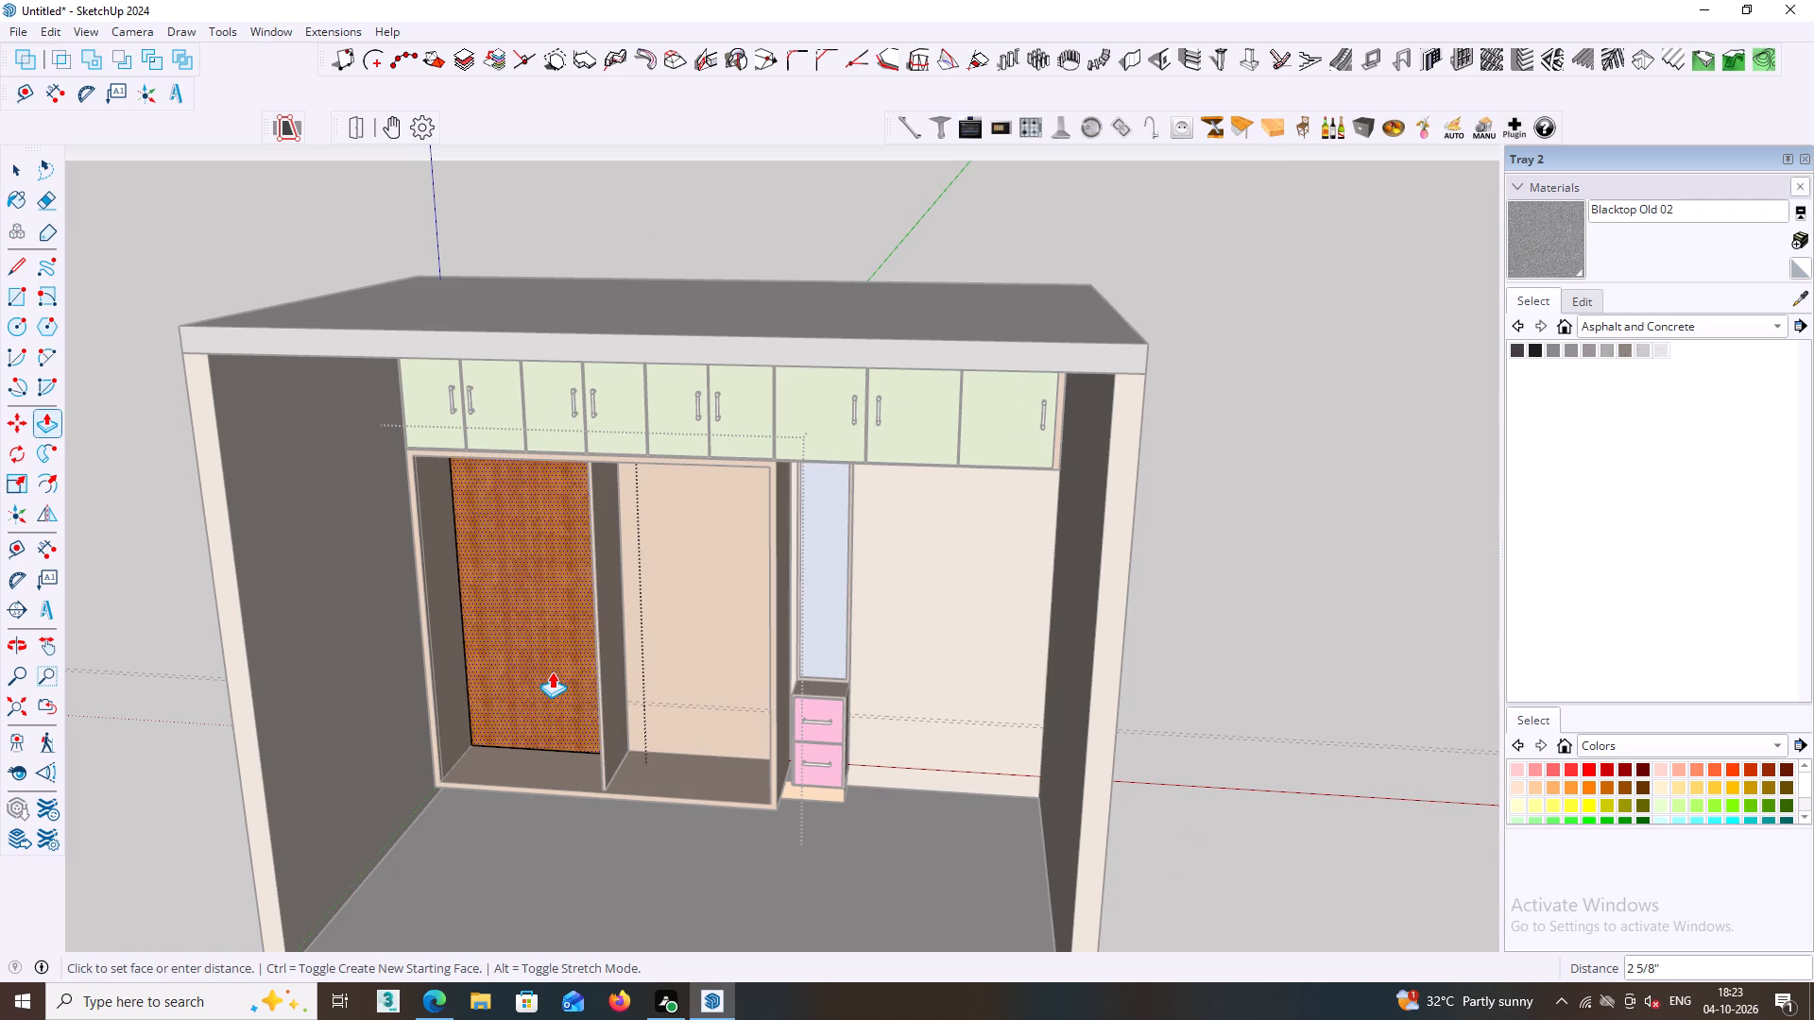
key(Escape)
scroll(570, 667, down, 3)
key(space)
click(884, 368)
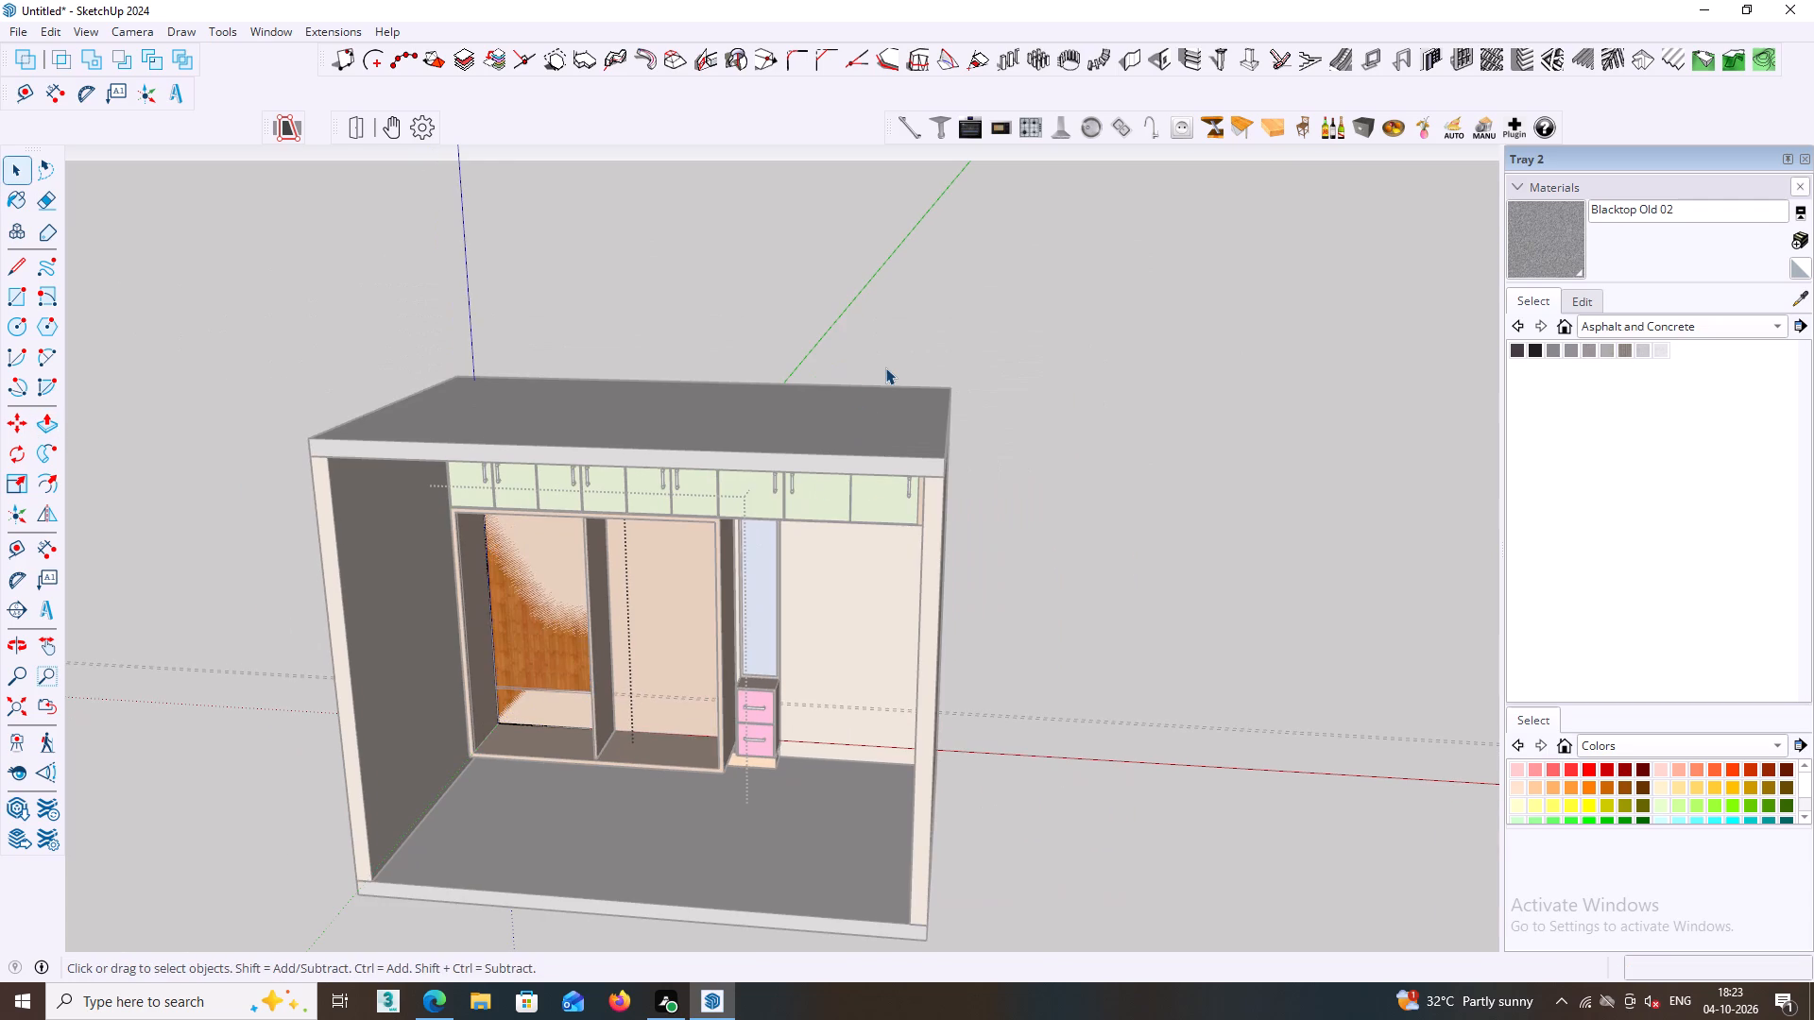
Open the left compartment's back panel group, extrude its front face forward 1", and close the panel group.
scroll(885, 366, down, 2)
middle_drag(729, 558, 890, 567)
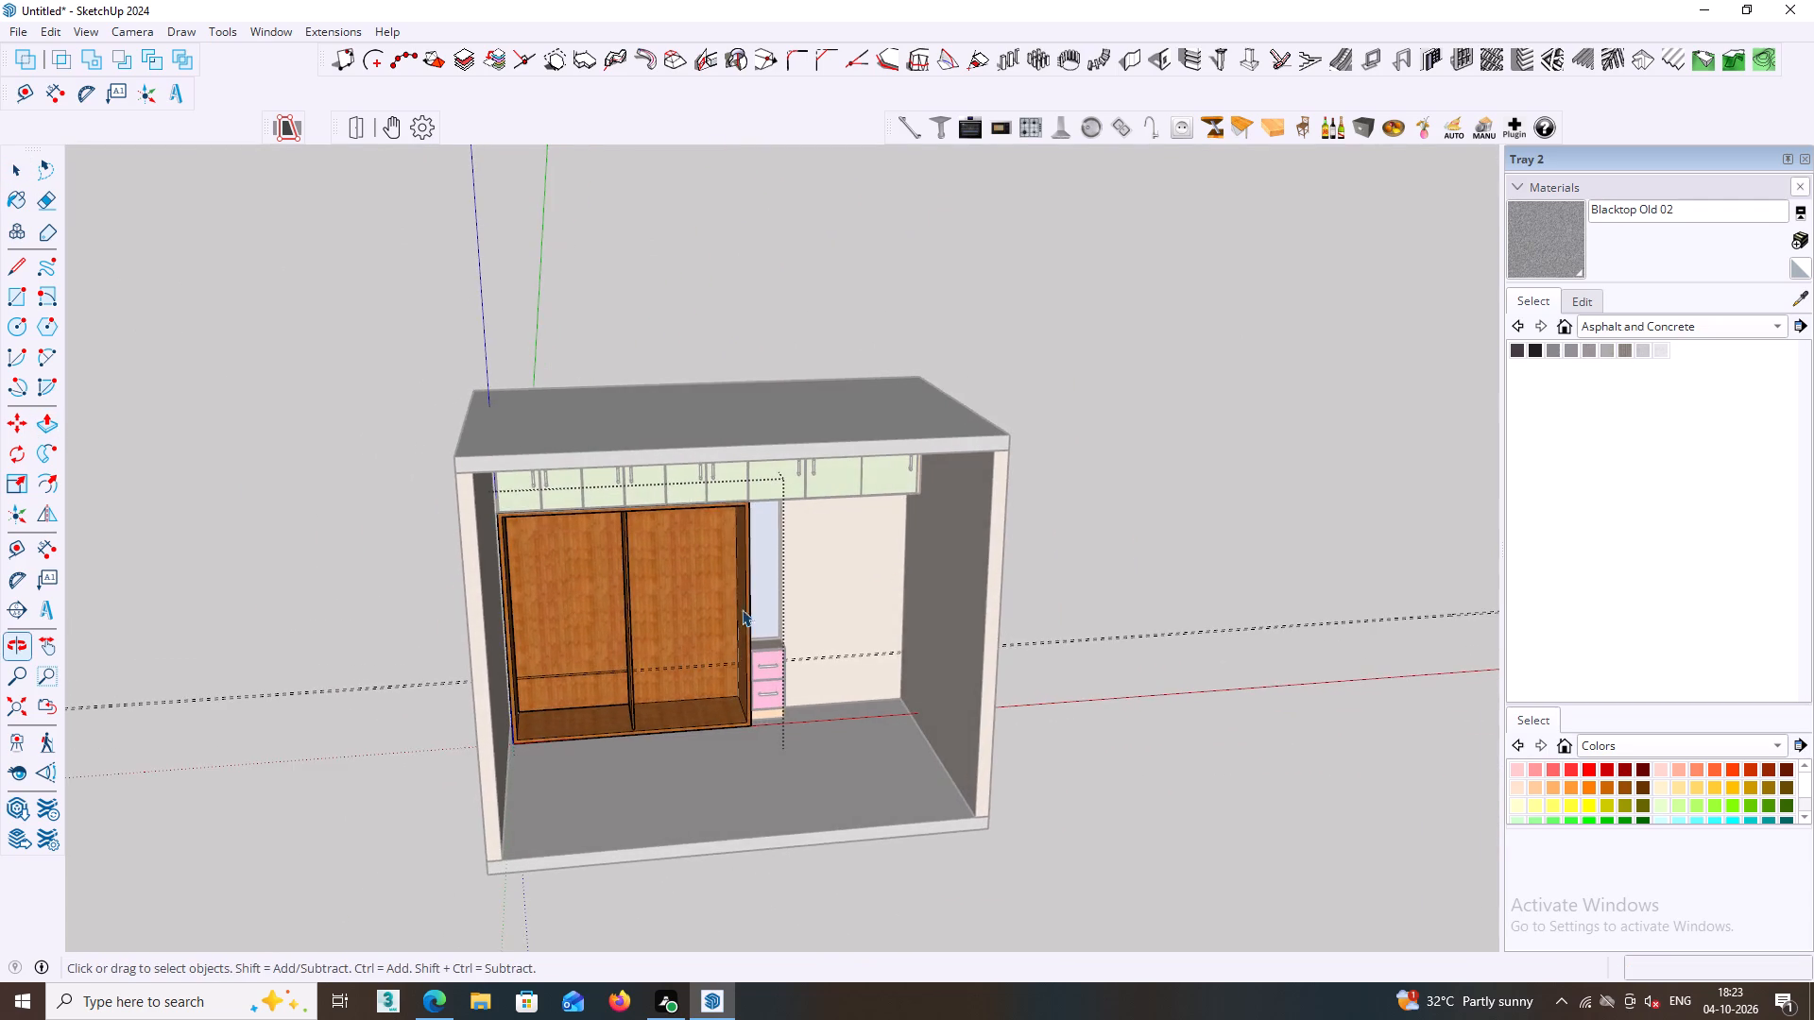
scroll(639, 646, up, 7)
middle_drag(629, 640, 614, 634)
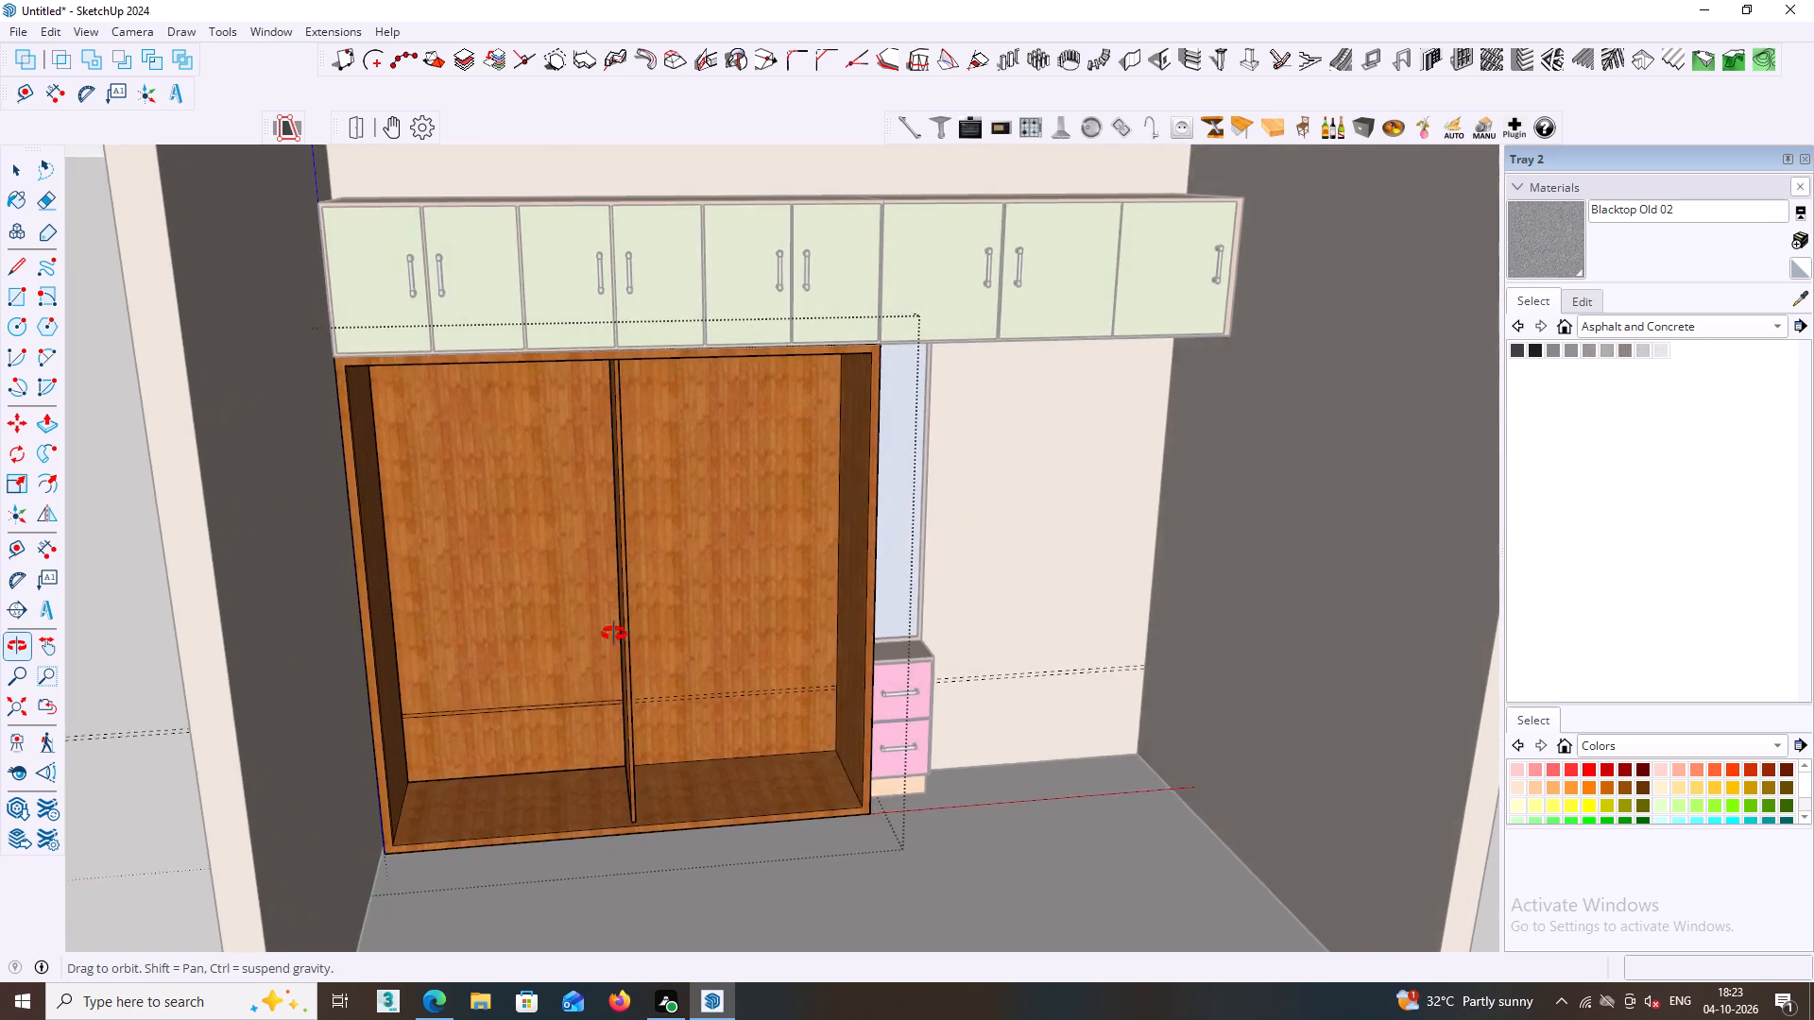
middle_drag(614, 634, 578, 633)
click(570, 628)
triple_click(570, 627)
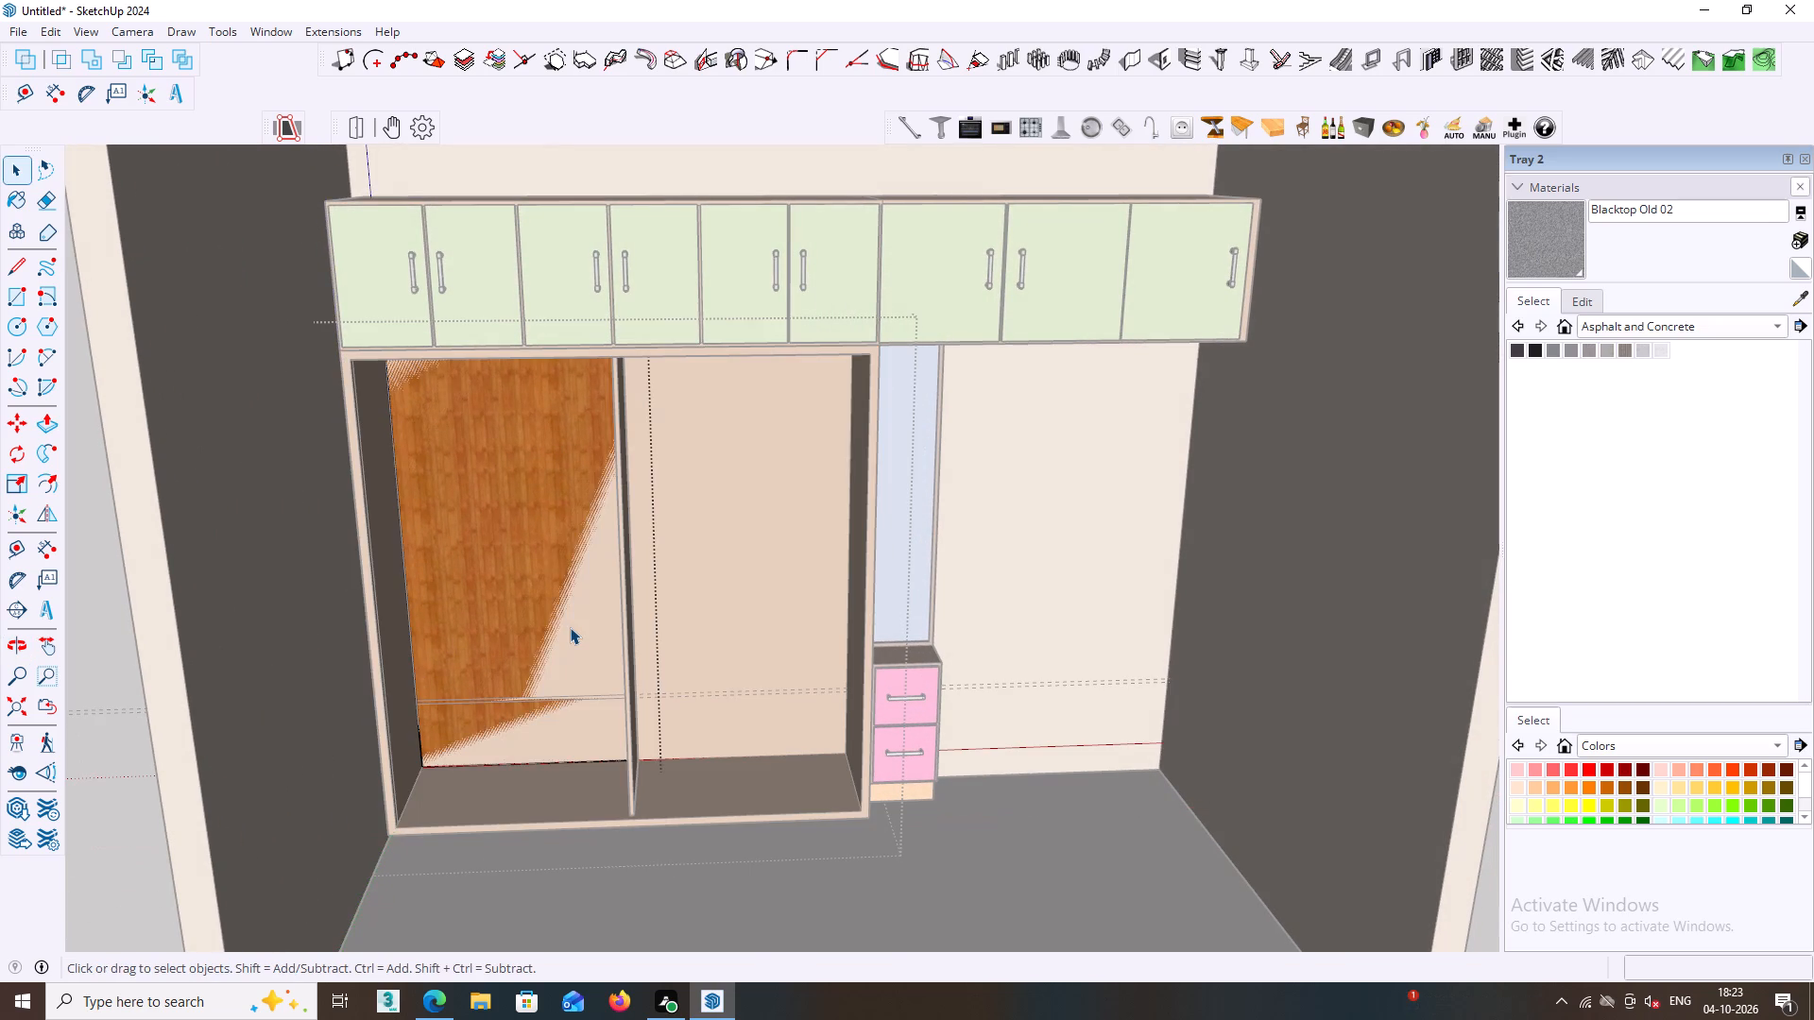
key(p)
click(570, 627)
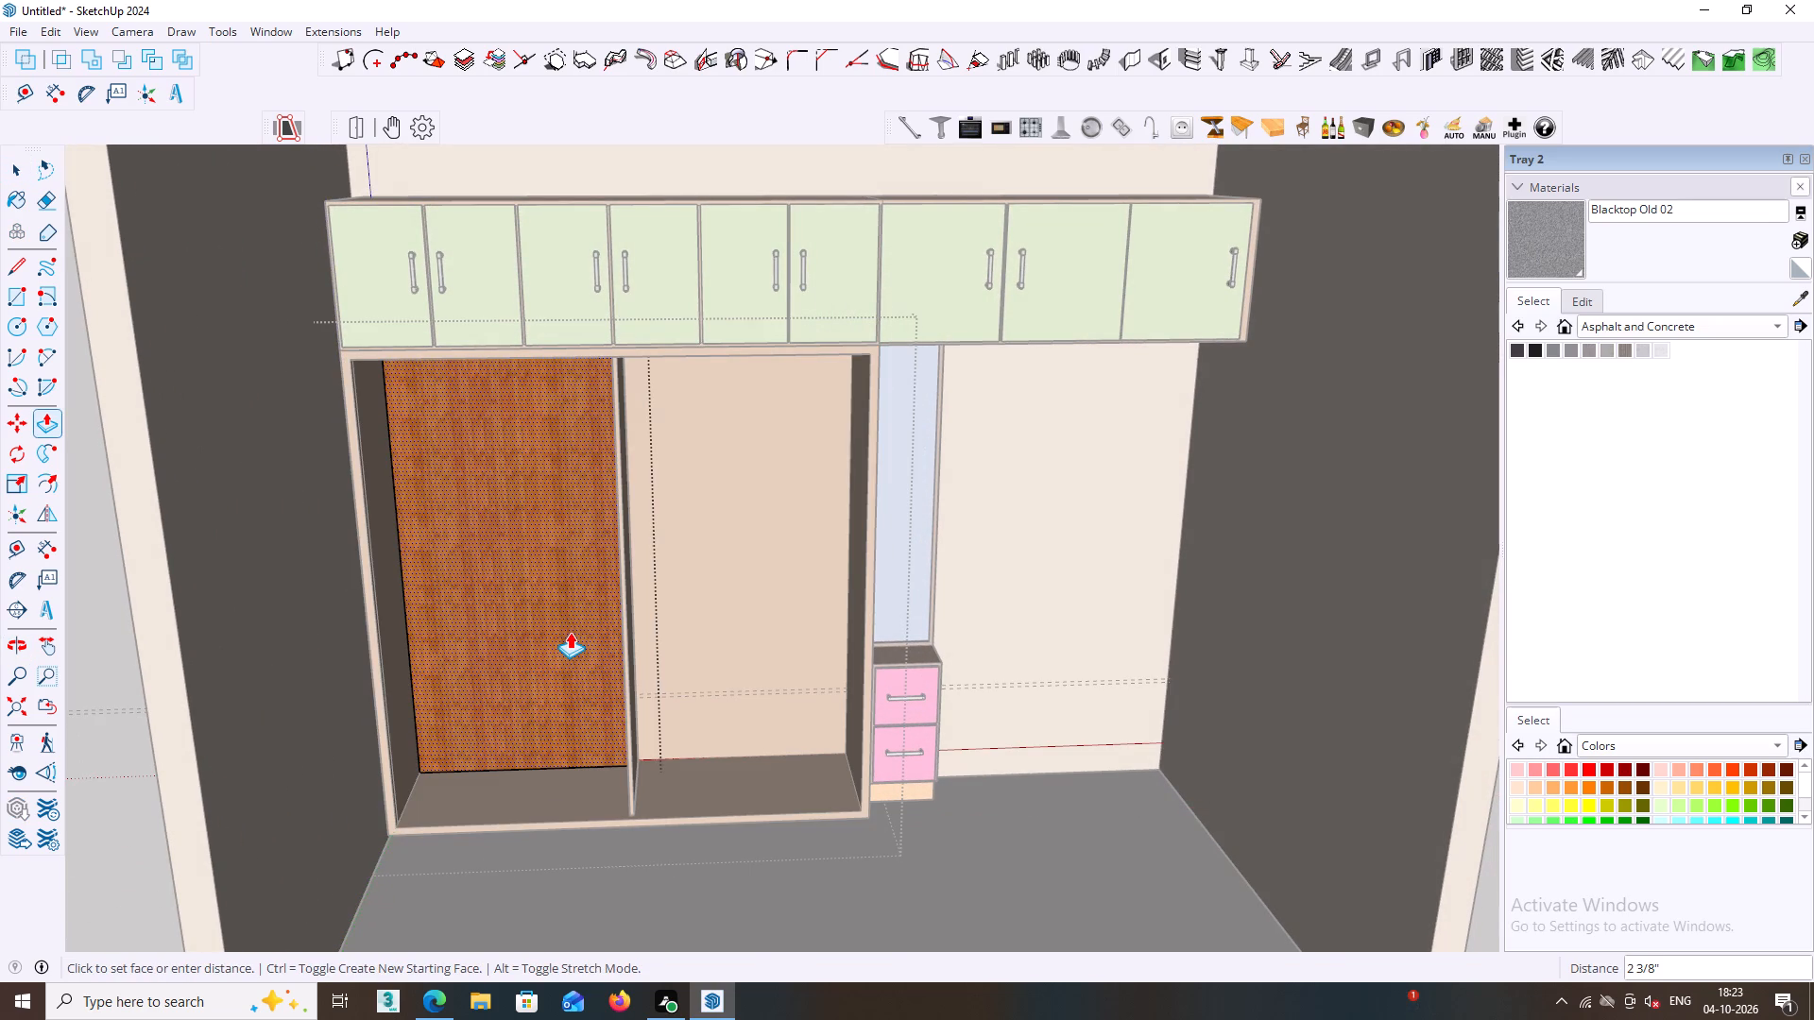
key(1)
key(Return)
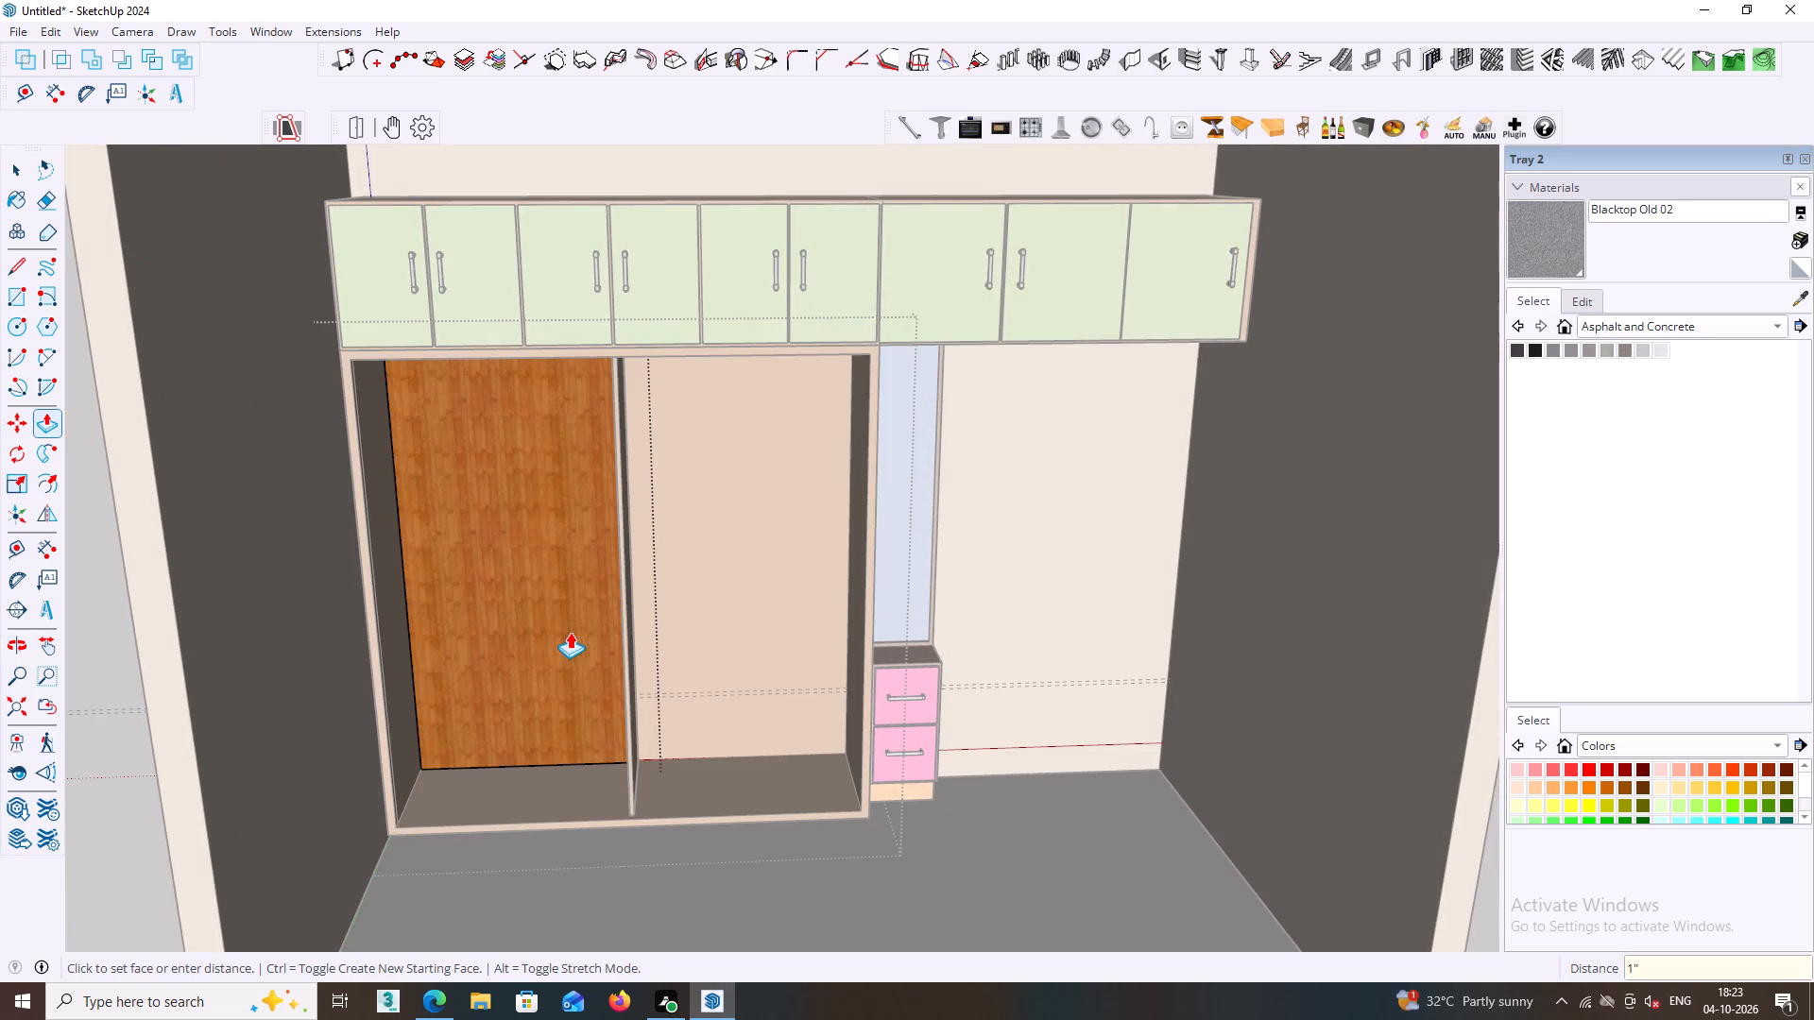
key(space)
middle_click(221, 767)
scroll(221, 767, down, 2)
click(130, 681)
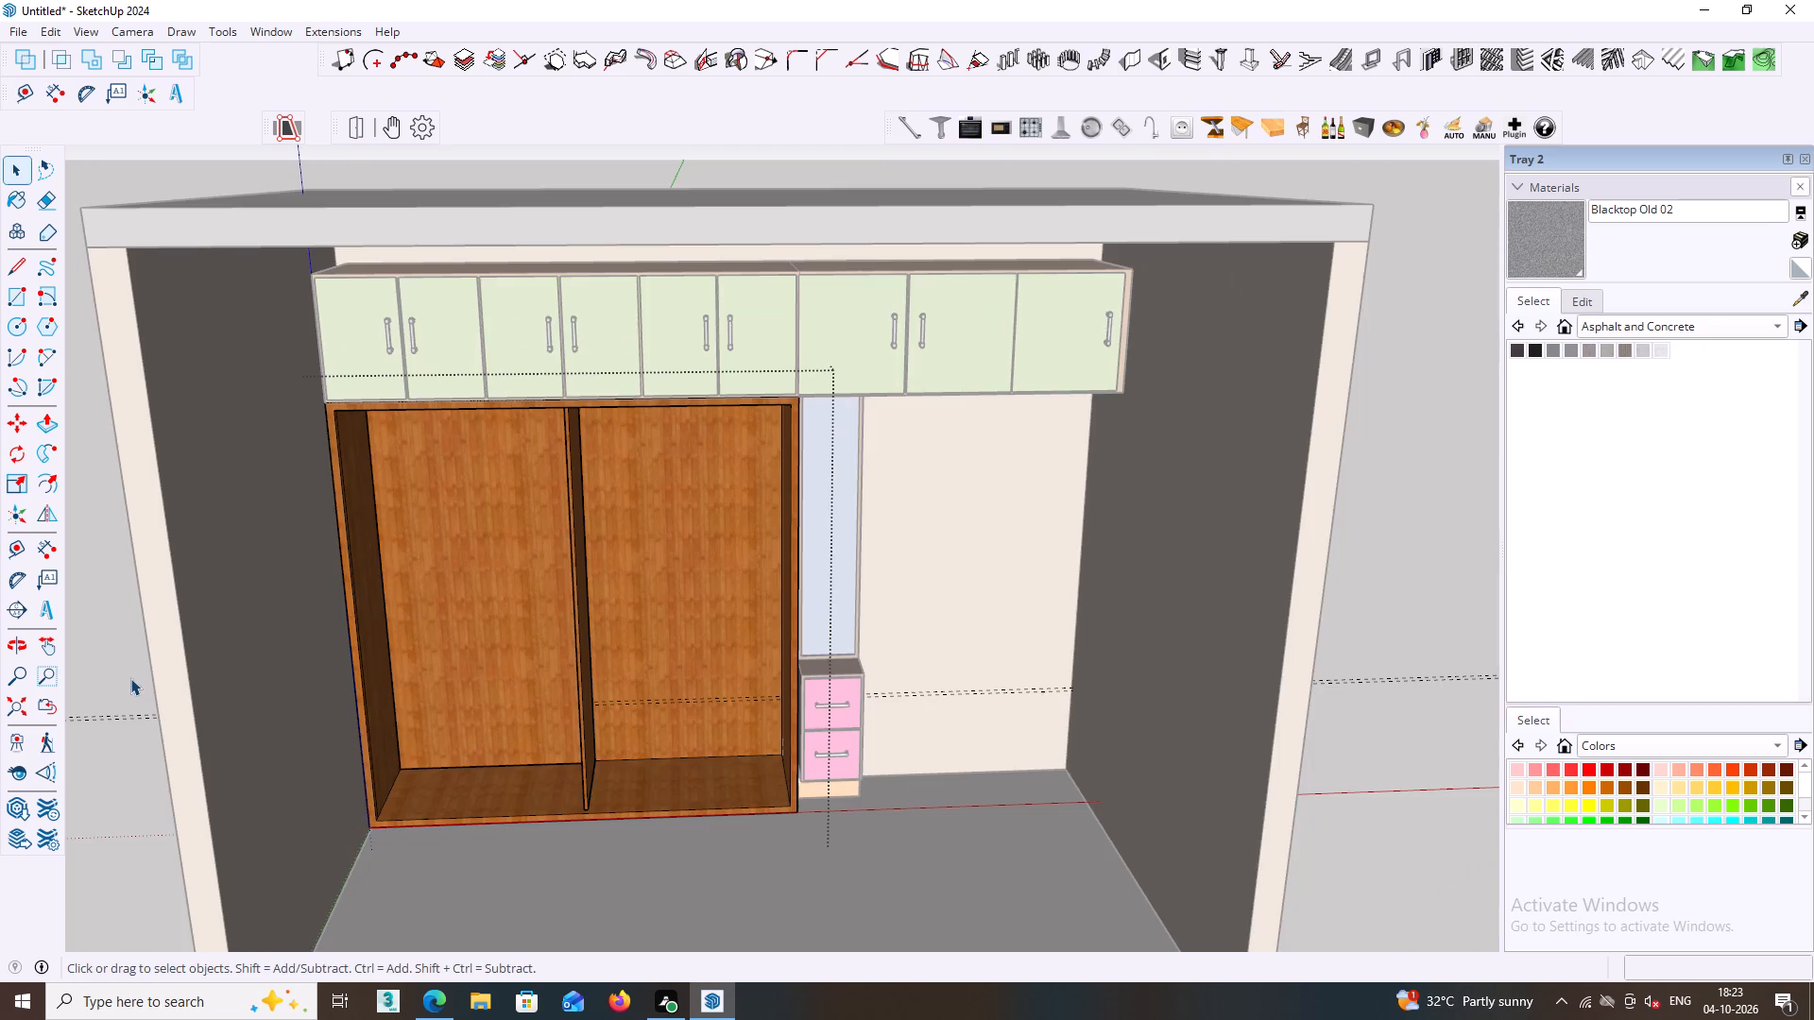
Inspect the left compartment's back panel against the right one from several angles.
scroll(137, 671, down, 1)
middle_drag(137, 671, 111, 627)
middle_drag(614, 630, 342, 639)
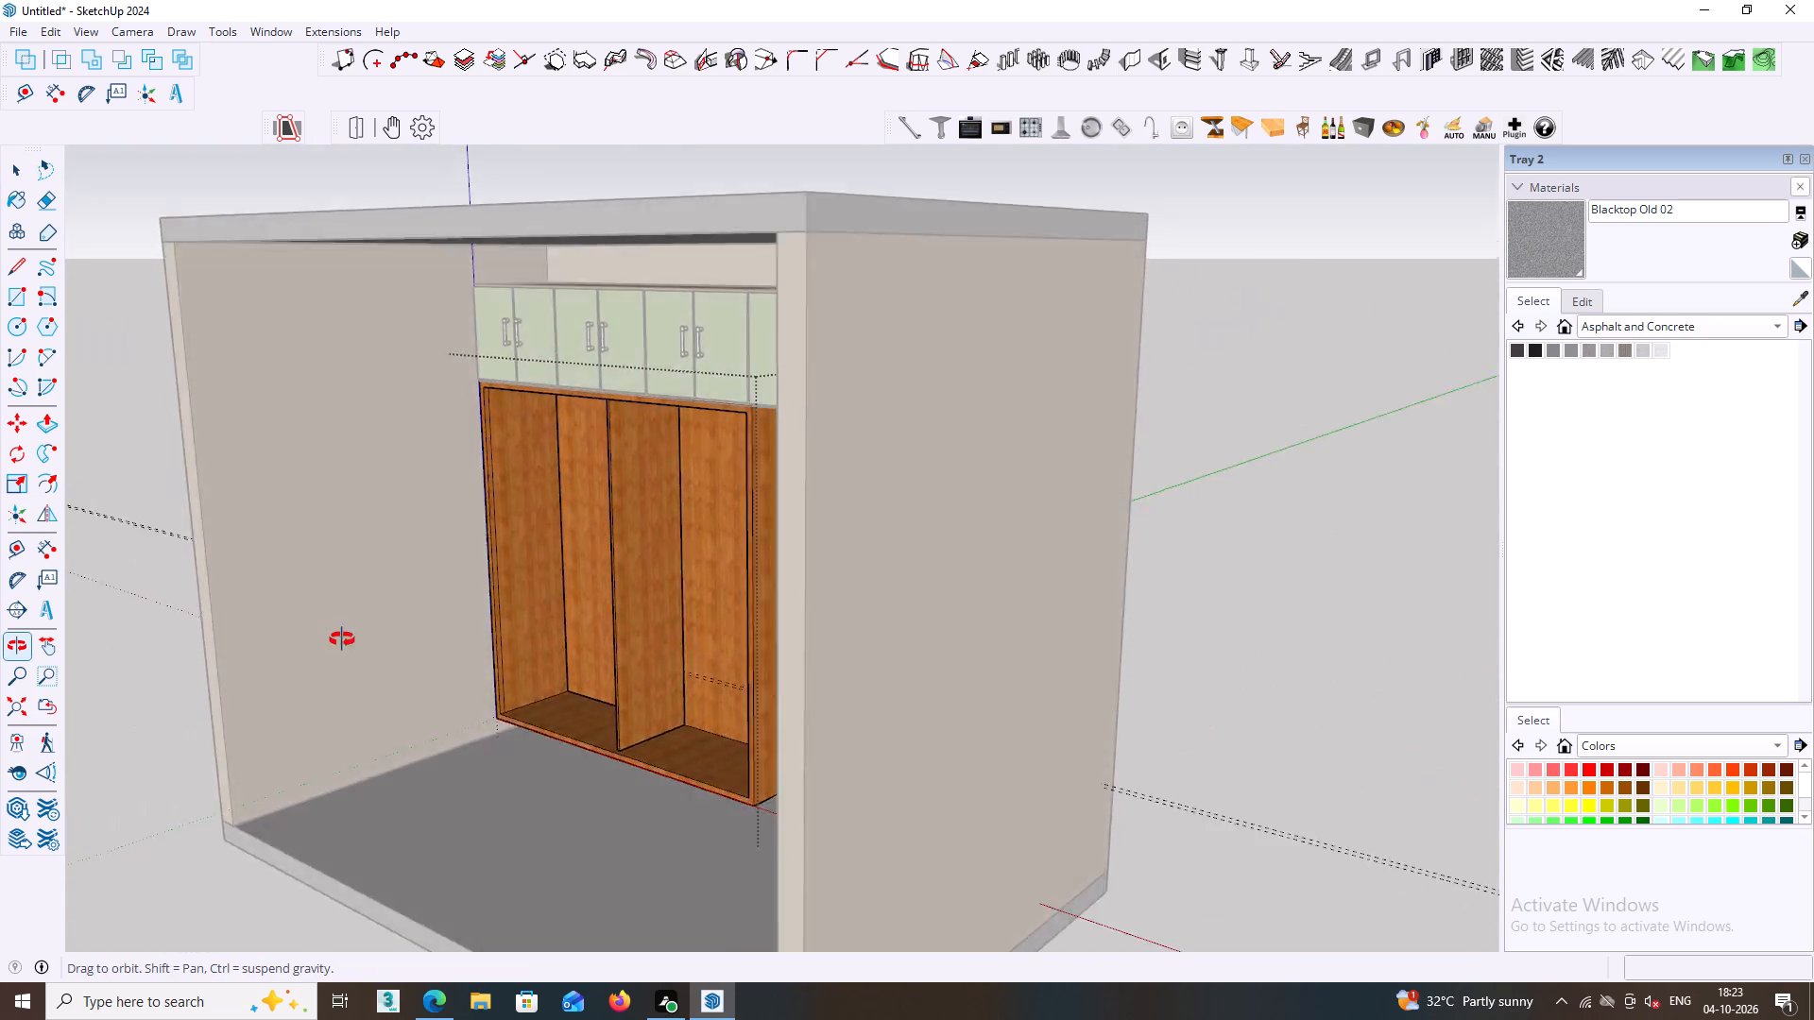
middle_drag(342, 639, 461, 513)
middle_drag(458, 534, 539, 654)
scroll(460, 542, down, 1)
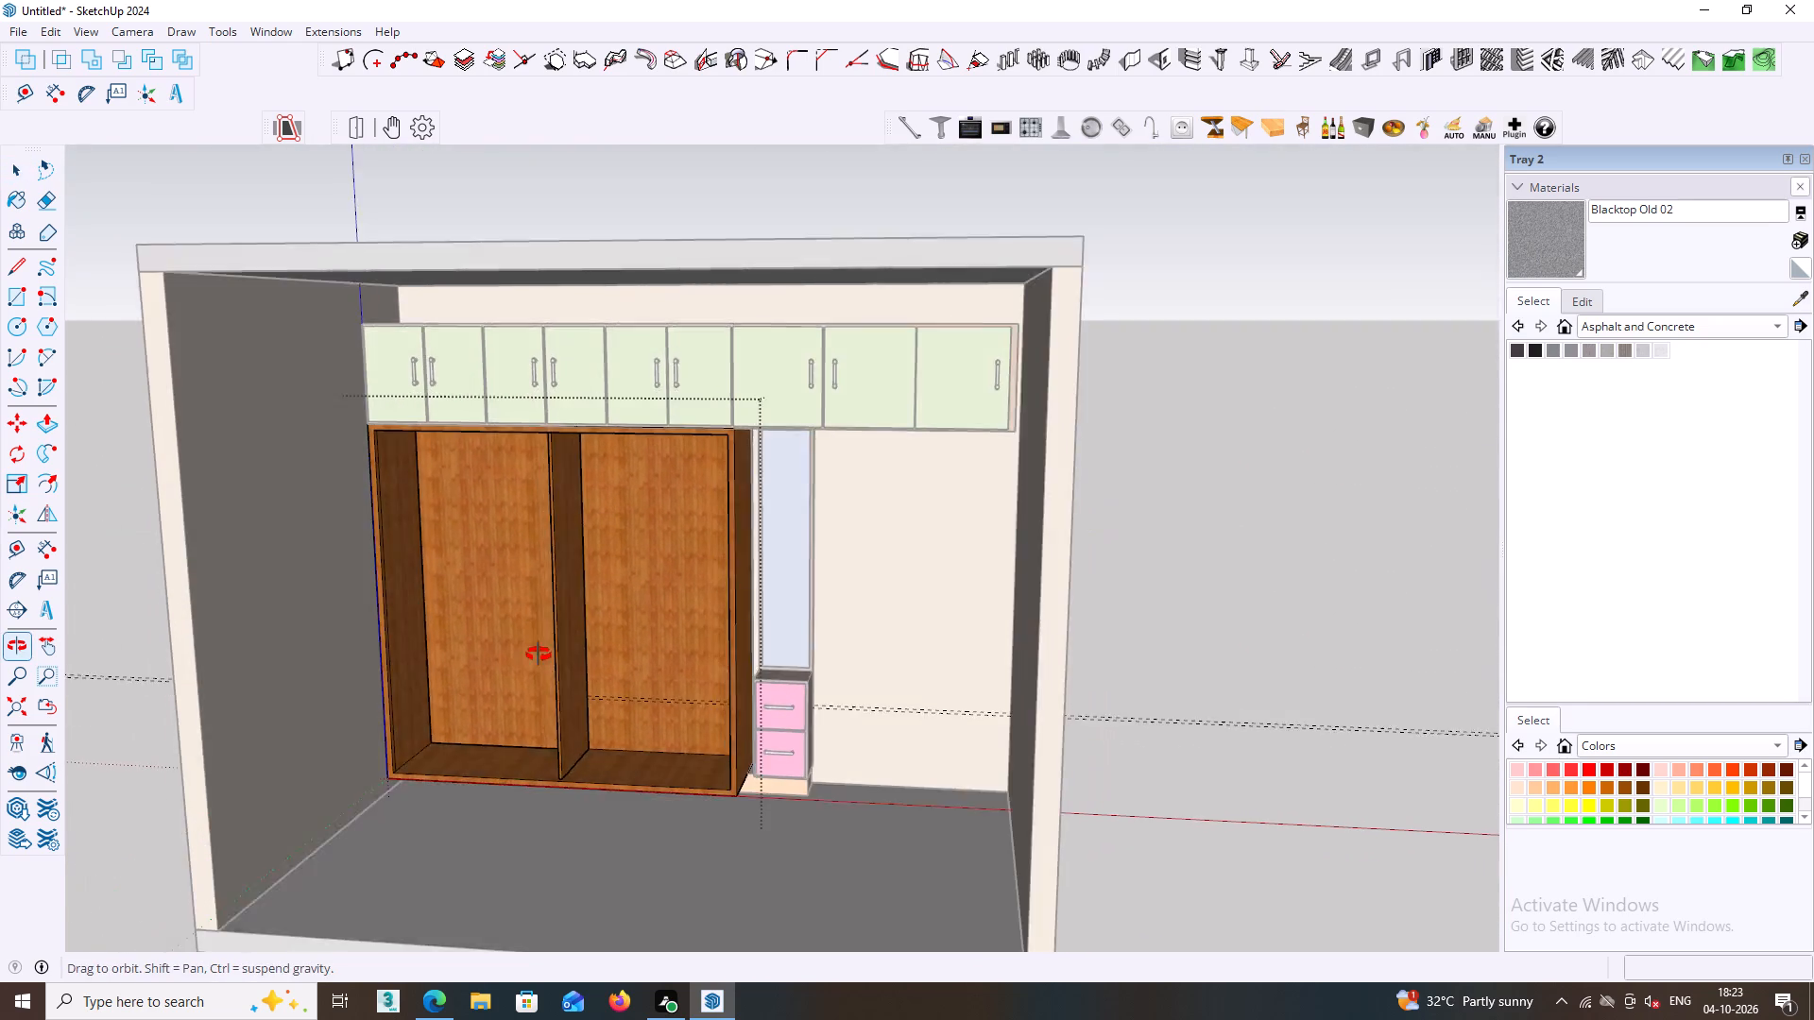
middle_drag(539, 654, 540, 660)
middle_drag(497, 676, 573, 641)
scroll(554, 695, up, 4)
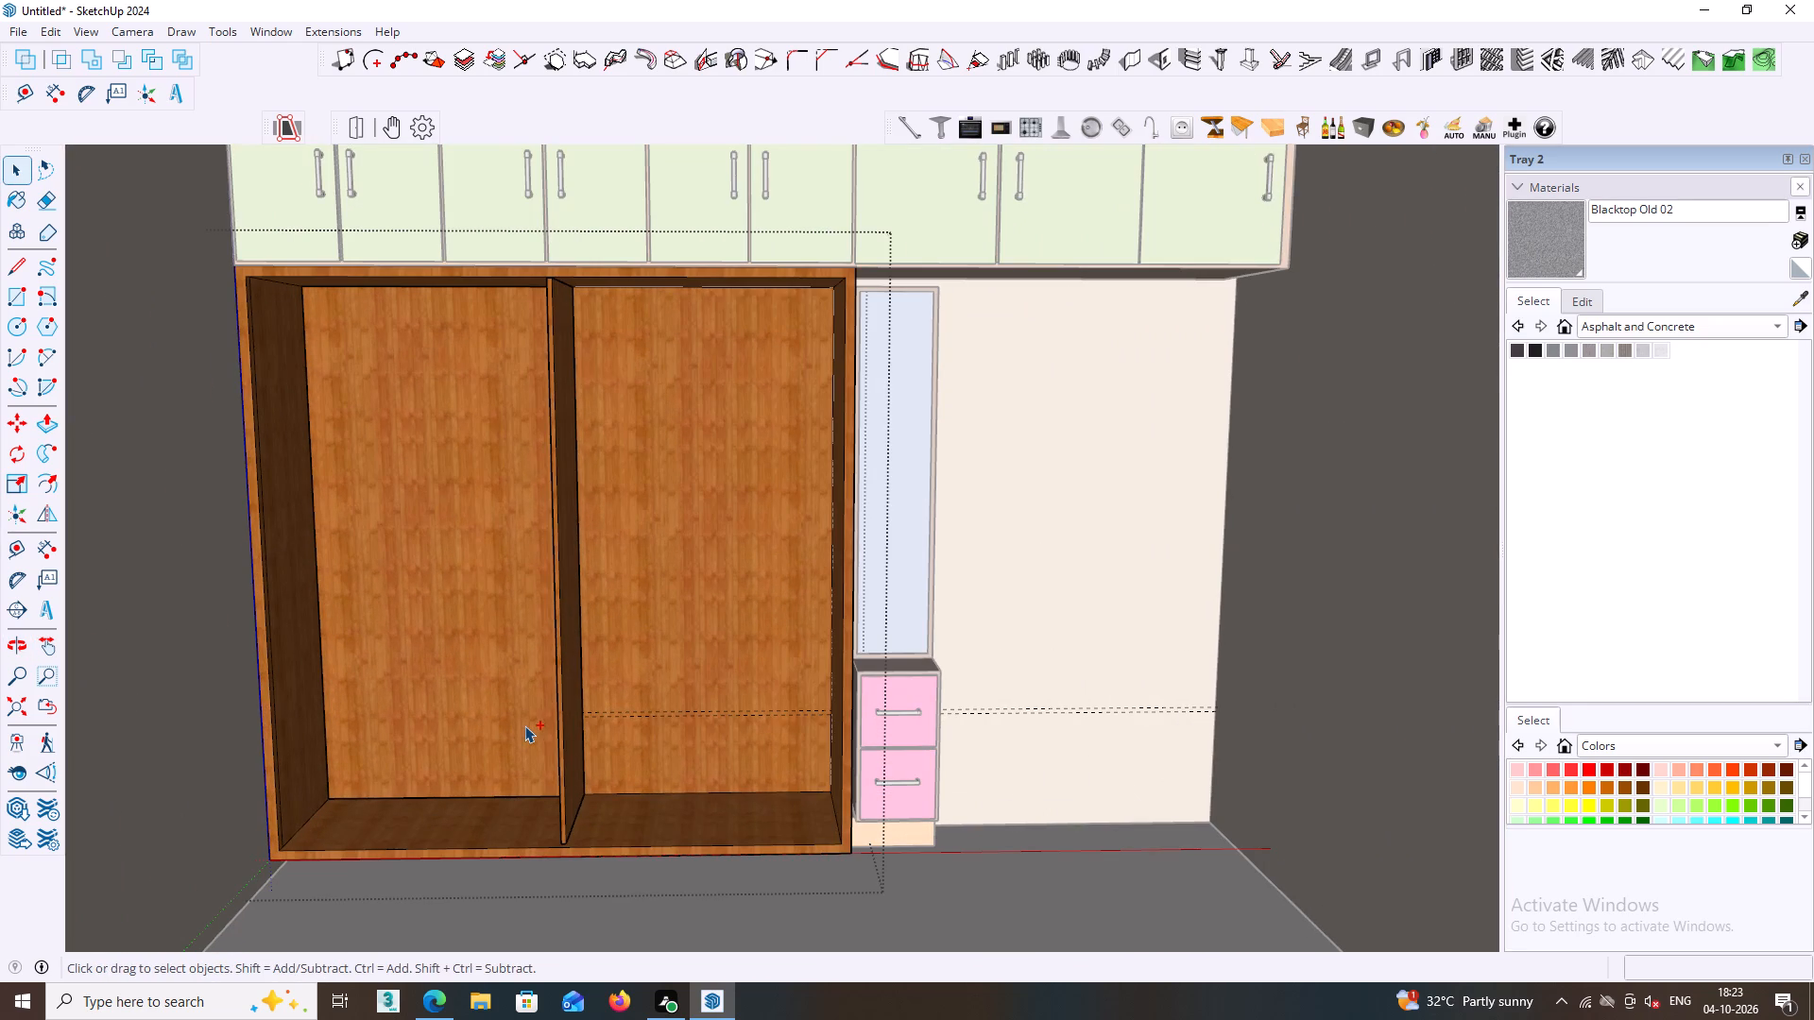
Delete the existing guide lines running across the wardrobe's back and the wall.
key(ctrl+z)
key(Escape)
key(d)
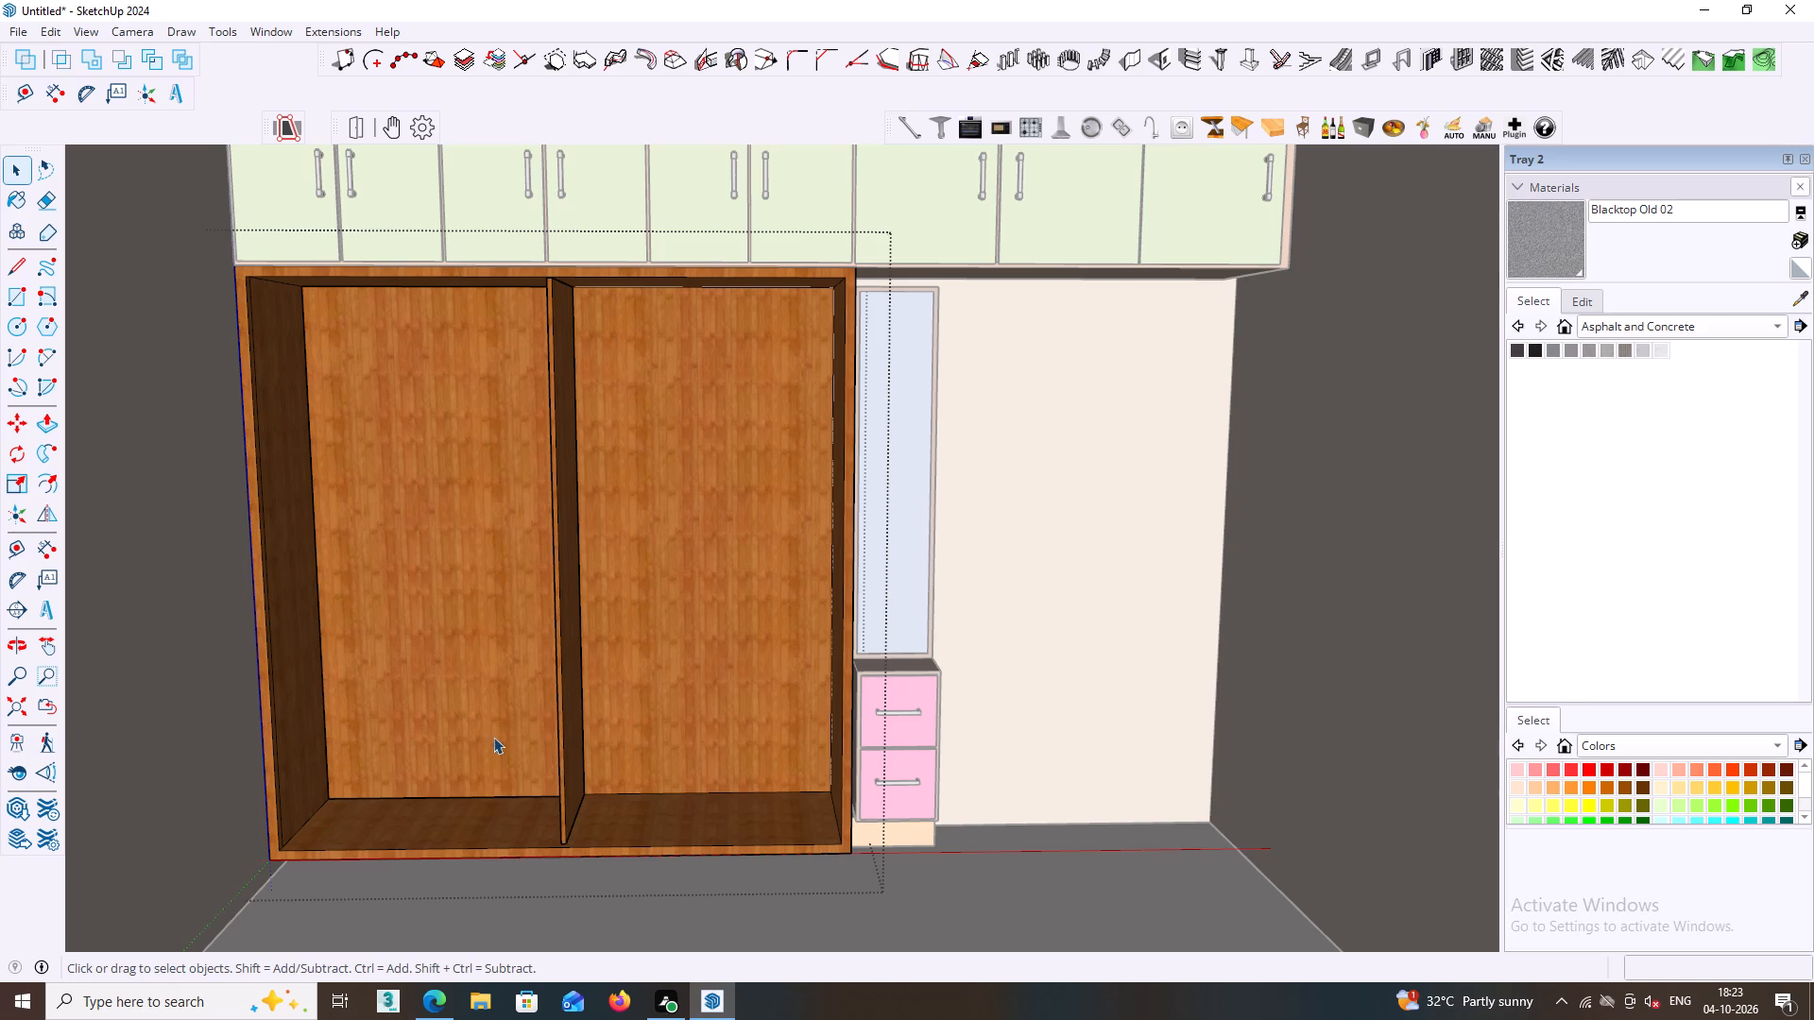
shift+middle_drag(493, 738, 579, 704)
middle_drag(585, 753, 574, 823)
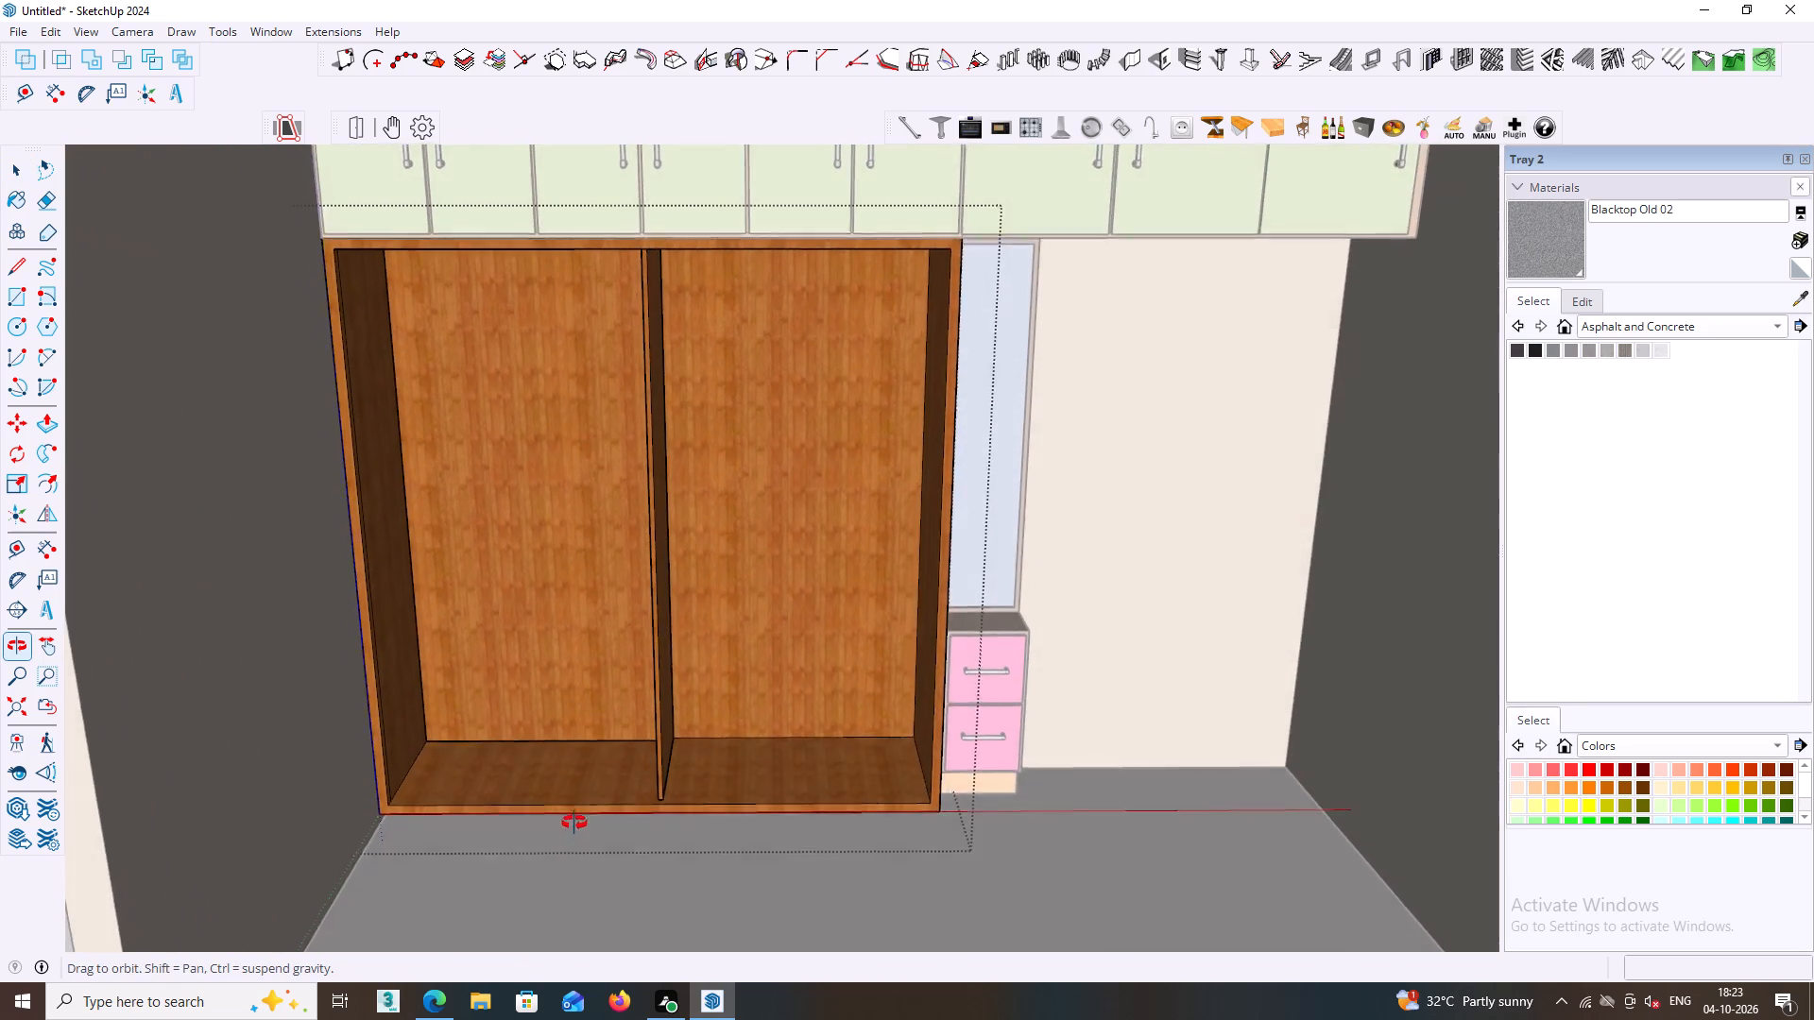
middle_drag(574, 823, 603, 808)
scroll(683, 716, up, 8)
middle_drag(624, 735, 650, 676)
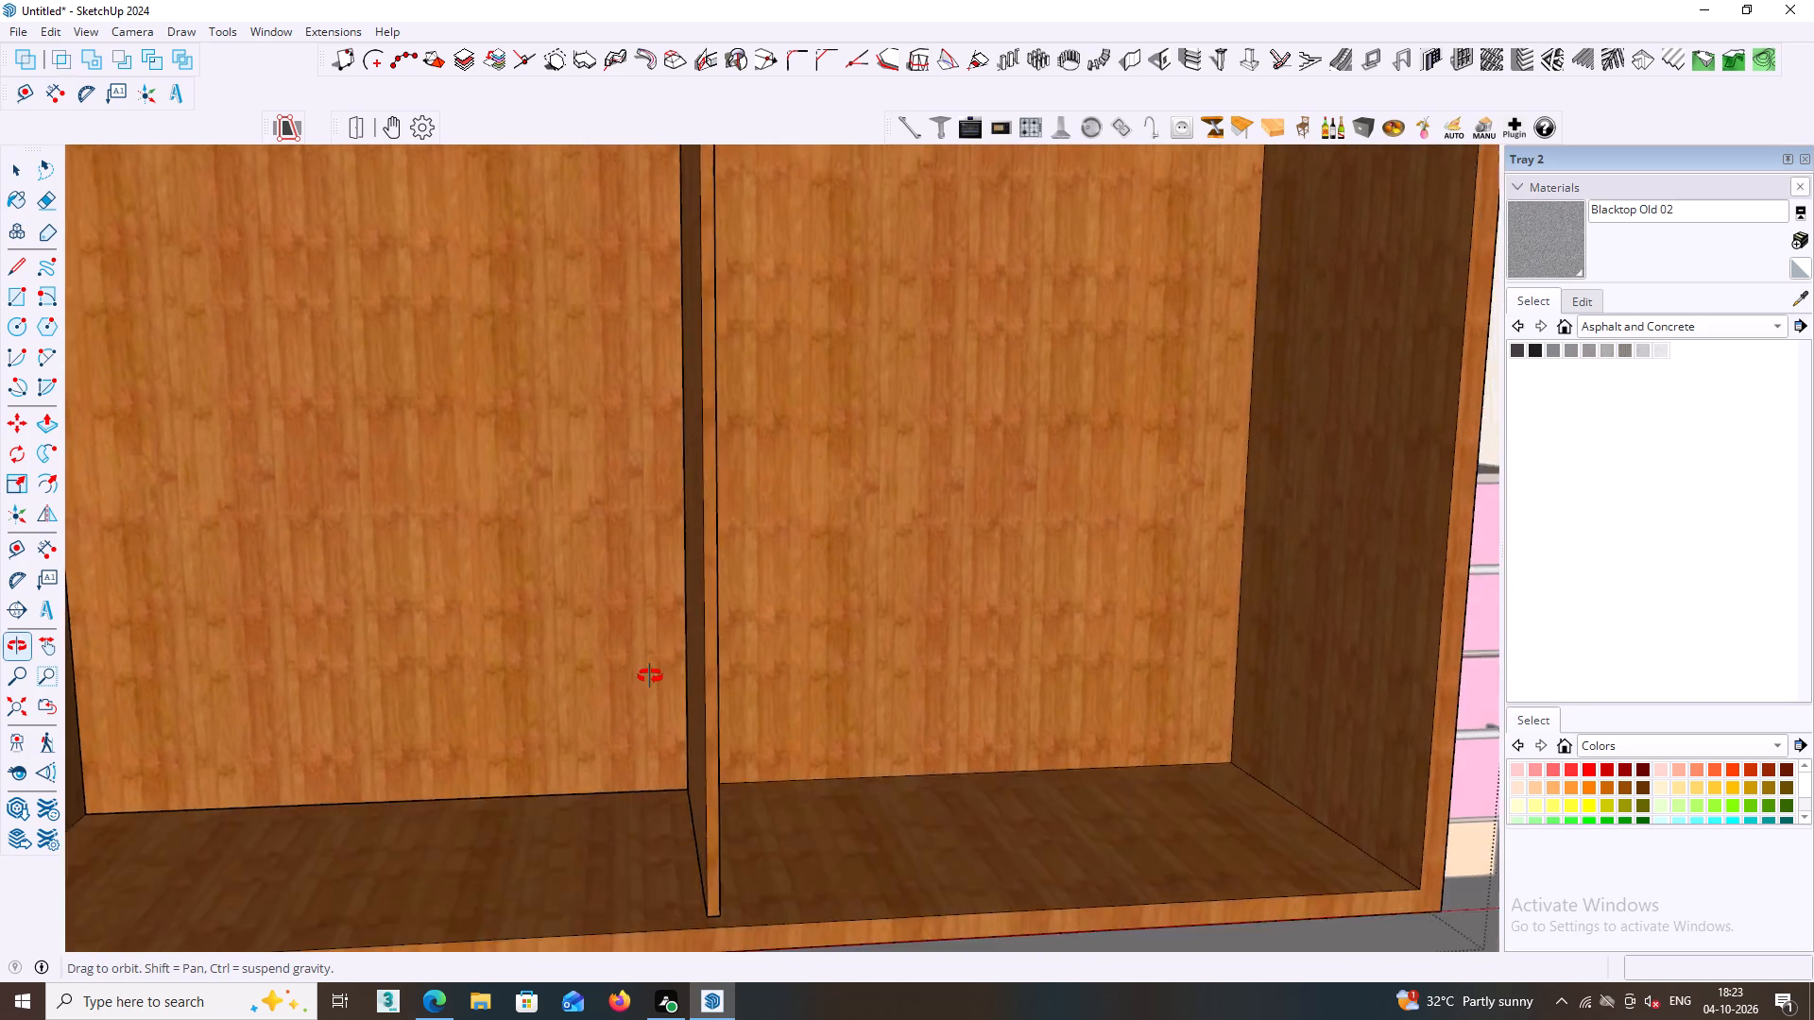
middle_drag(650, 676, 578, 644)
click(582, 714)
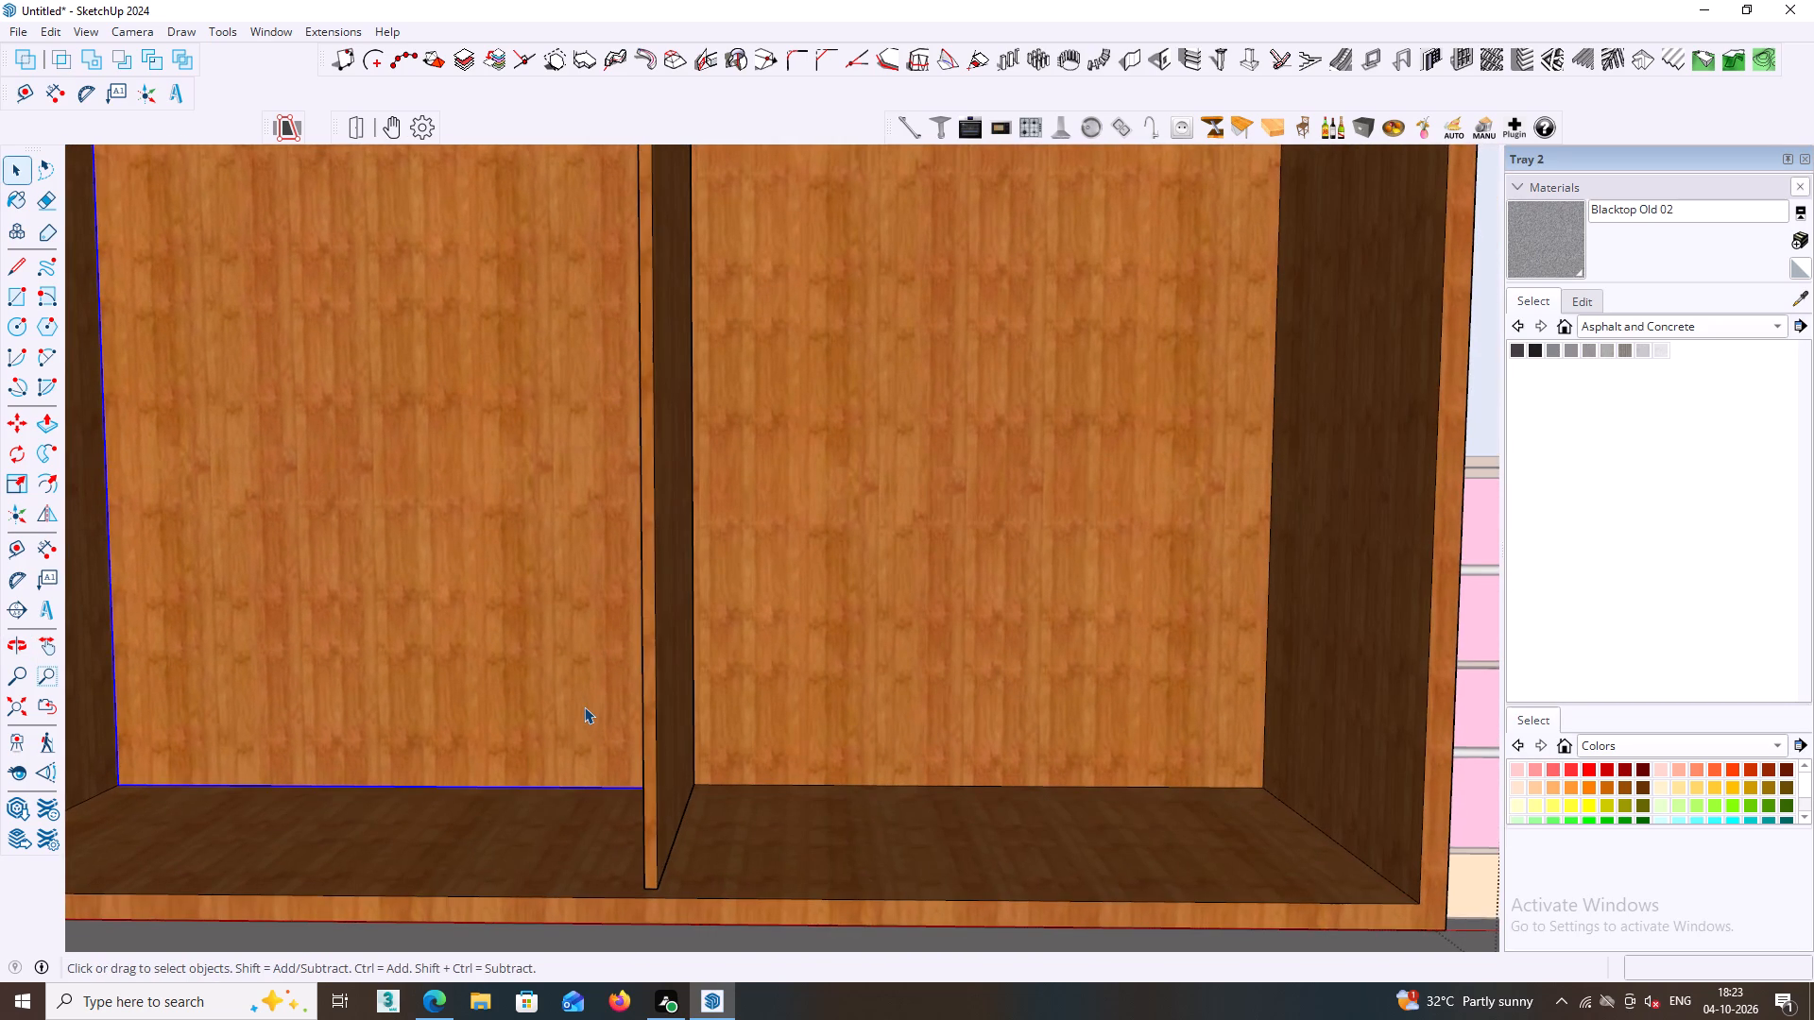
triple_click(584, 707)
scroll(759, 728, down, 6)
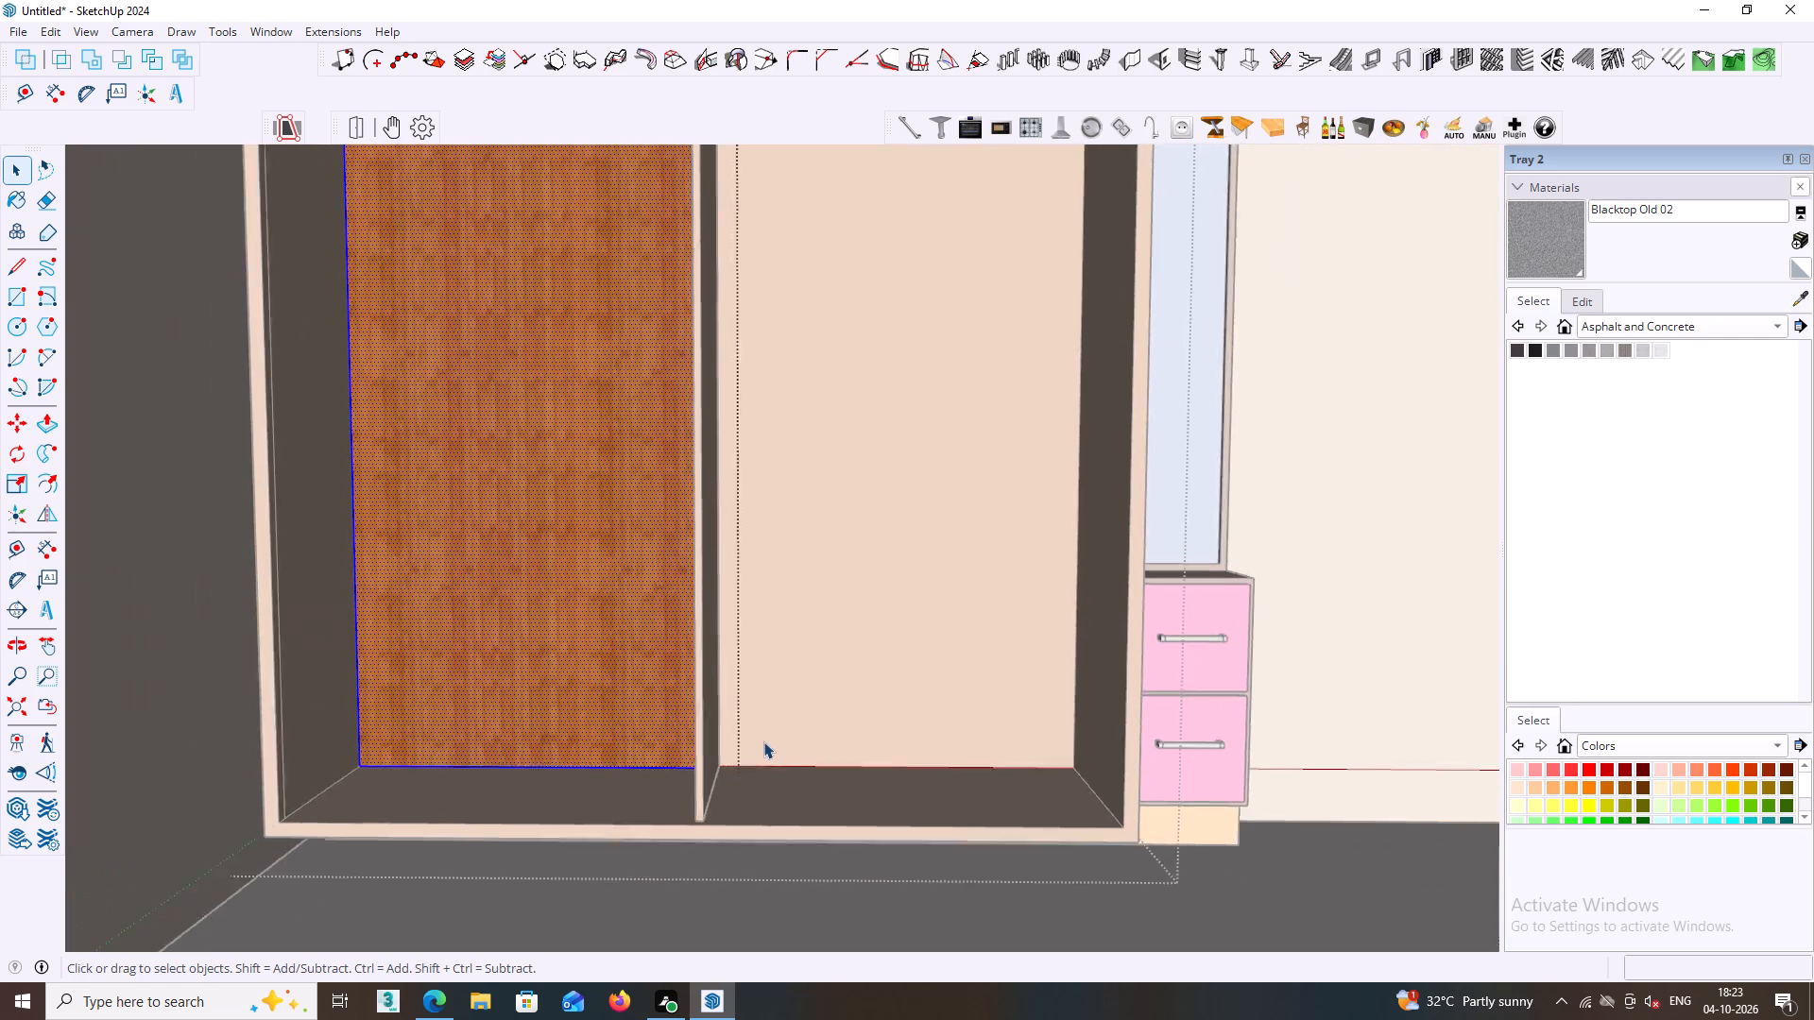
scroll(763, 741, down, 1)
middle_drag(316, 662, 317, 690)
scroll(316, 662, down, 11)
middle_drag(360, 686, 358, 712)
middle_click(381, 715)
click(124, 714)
Extrude the front face of the right compartment's back panel forward 1" and close the wardrobe group.
scroll(508, 702, up, 5)
click(589, 689)
key(p)
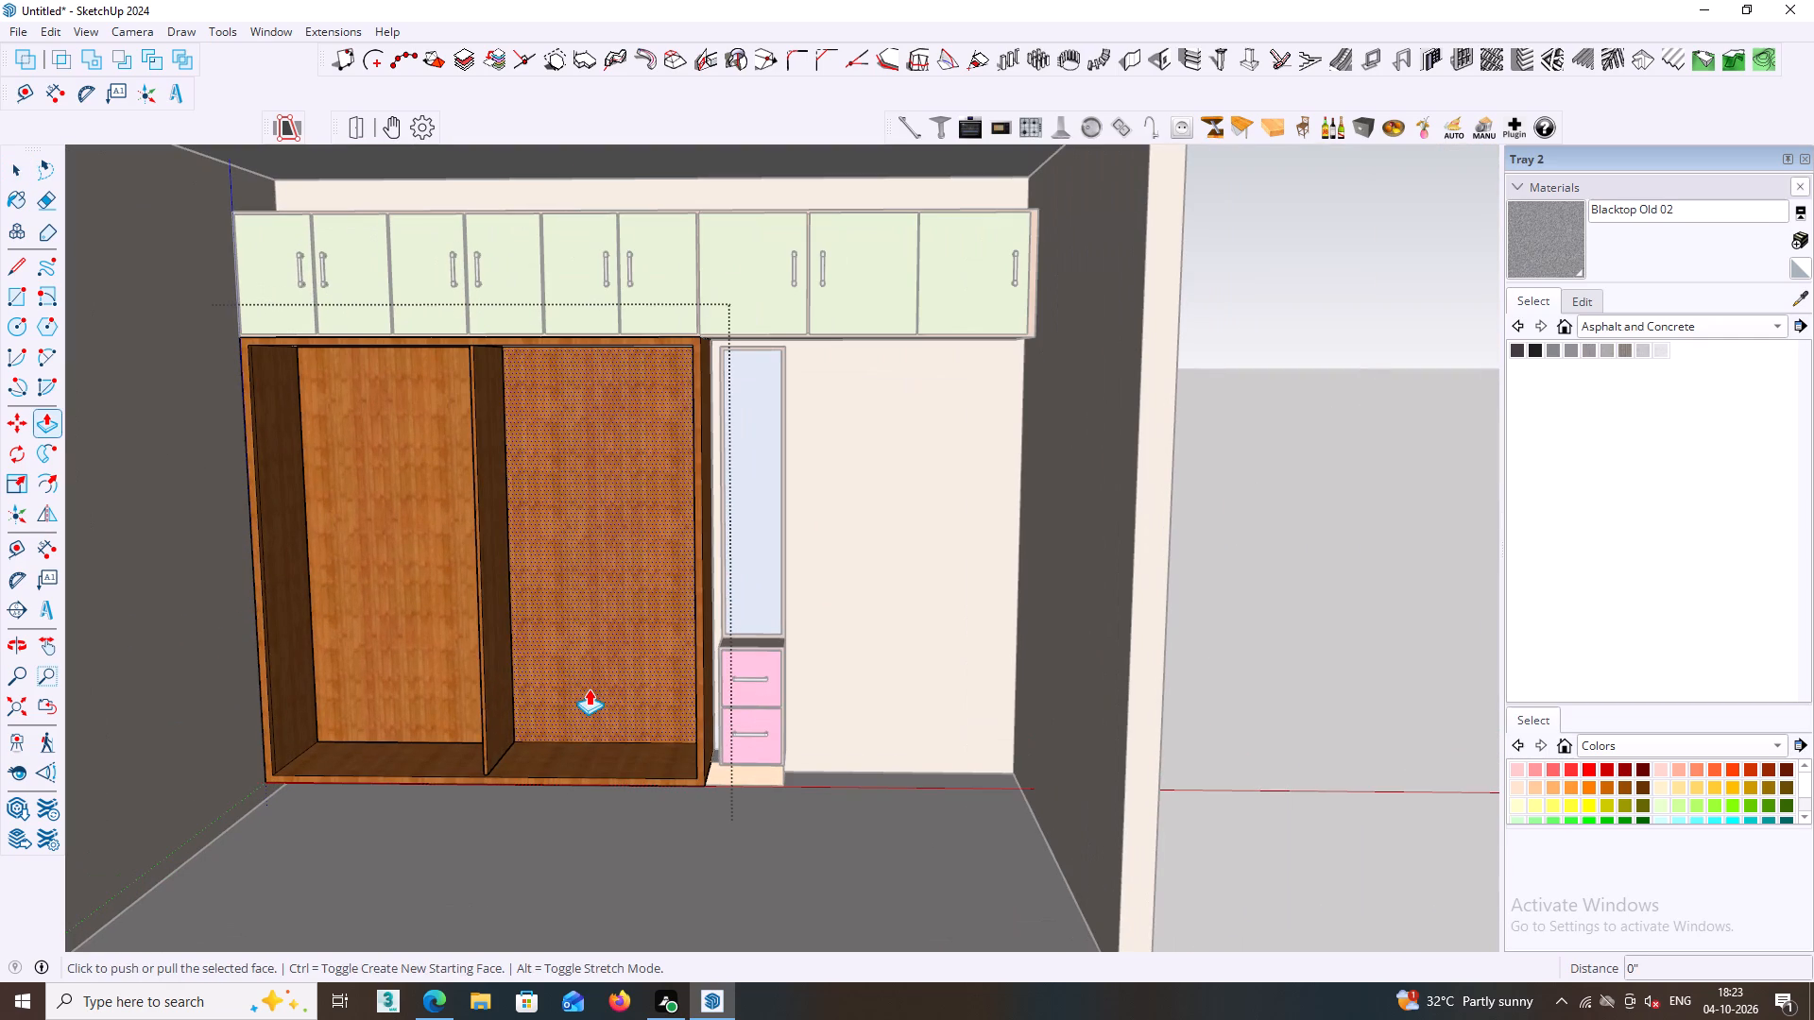
scroll(571, 679, up, 5)
middle_drag(571, 676, 793, 700)
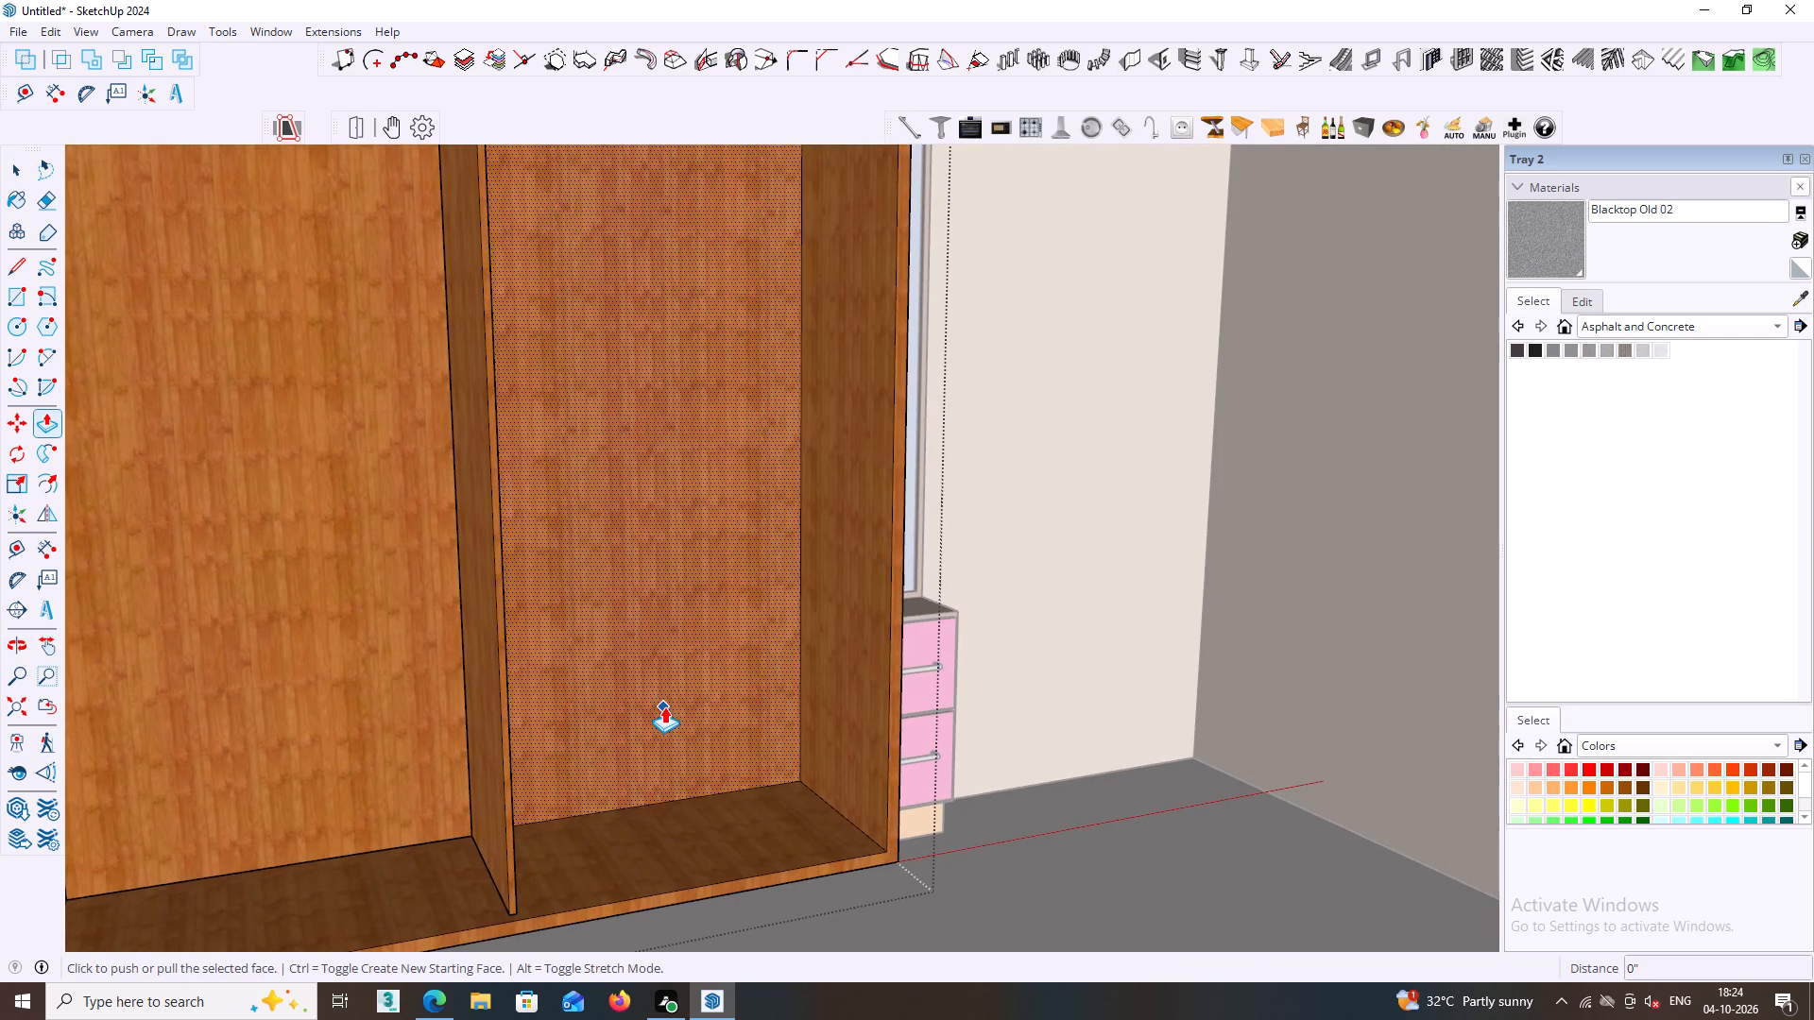
click(664, 706)
key(1)
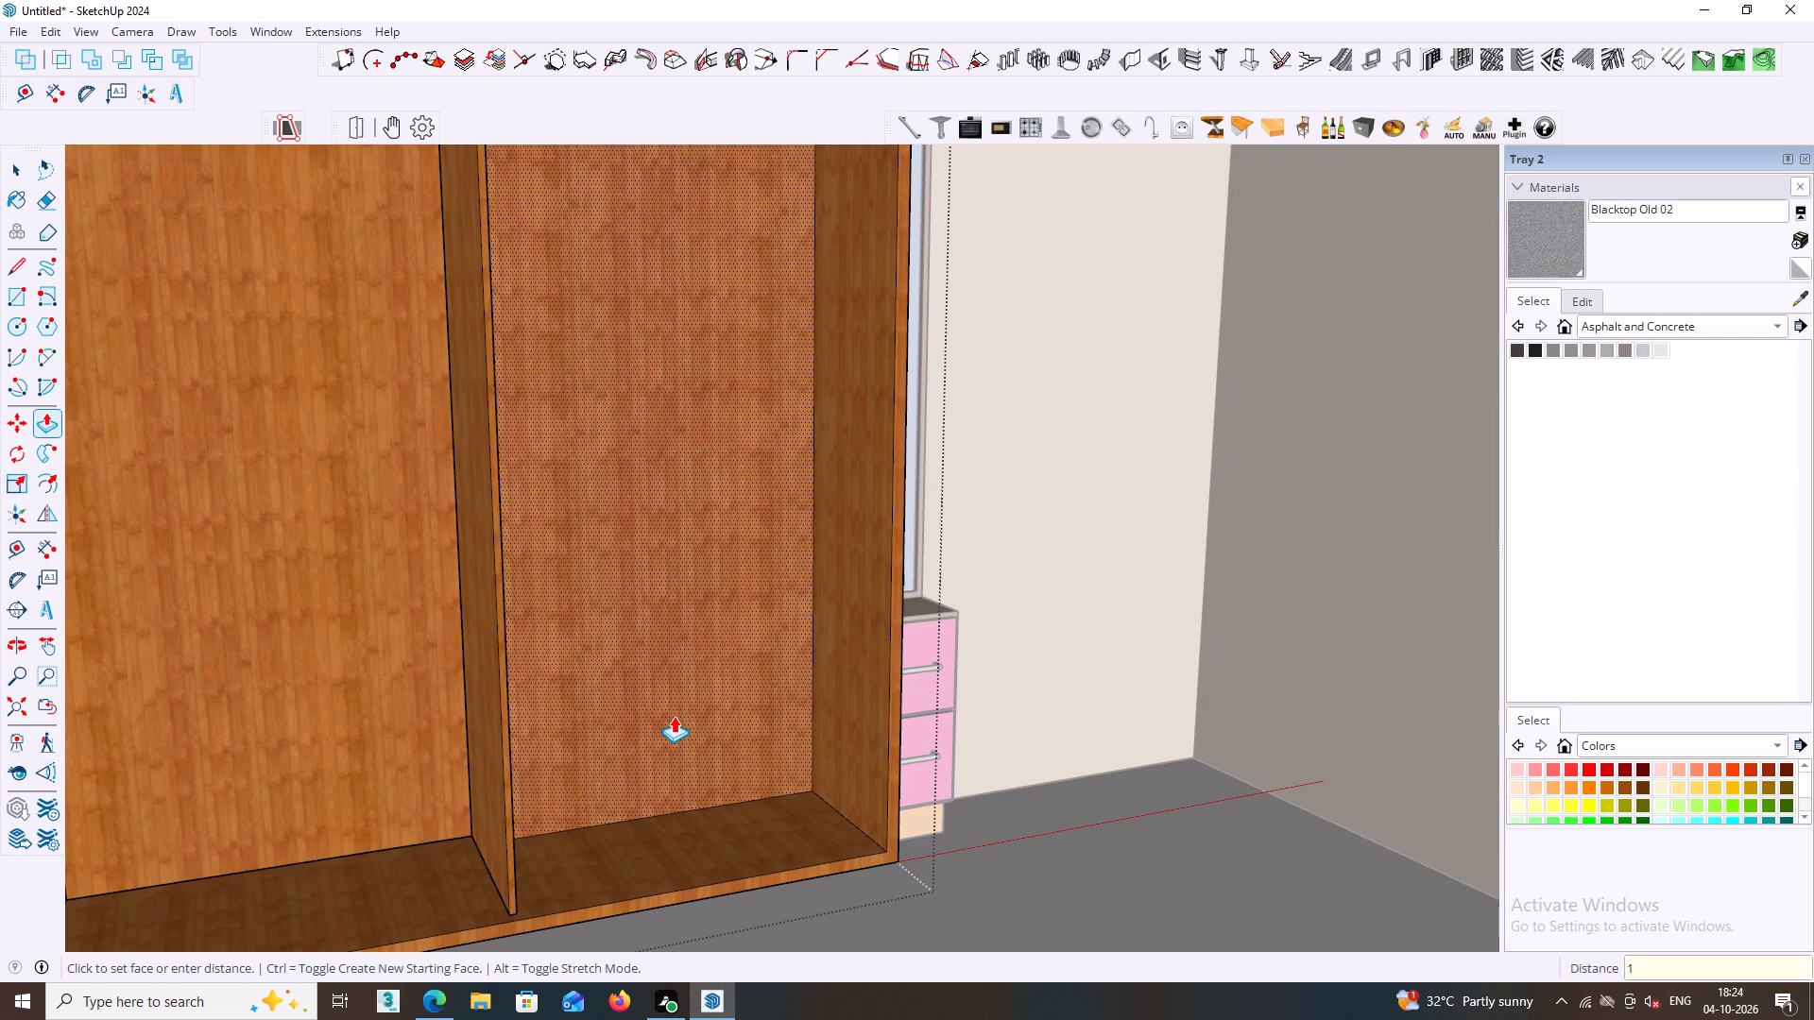
key(Return)
key(space)
scroll(655, 712, down, 8)
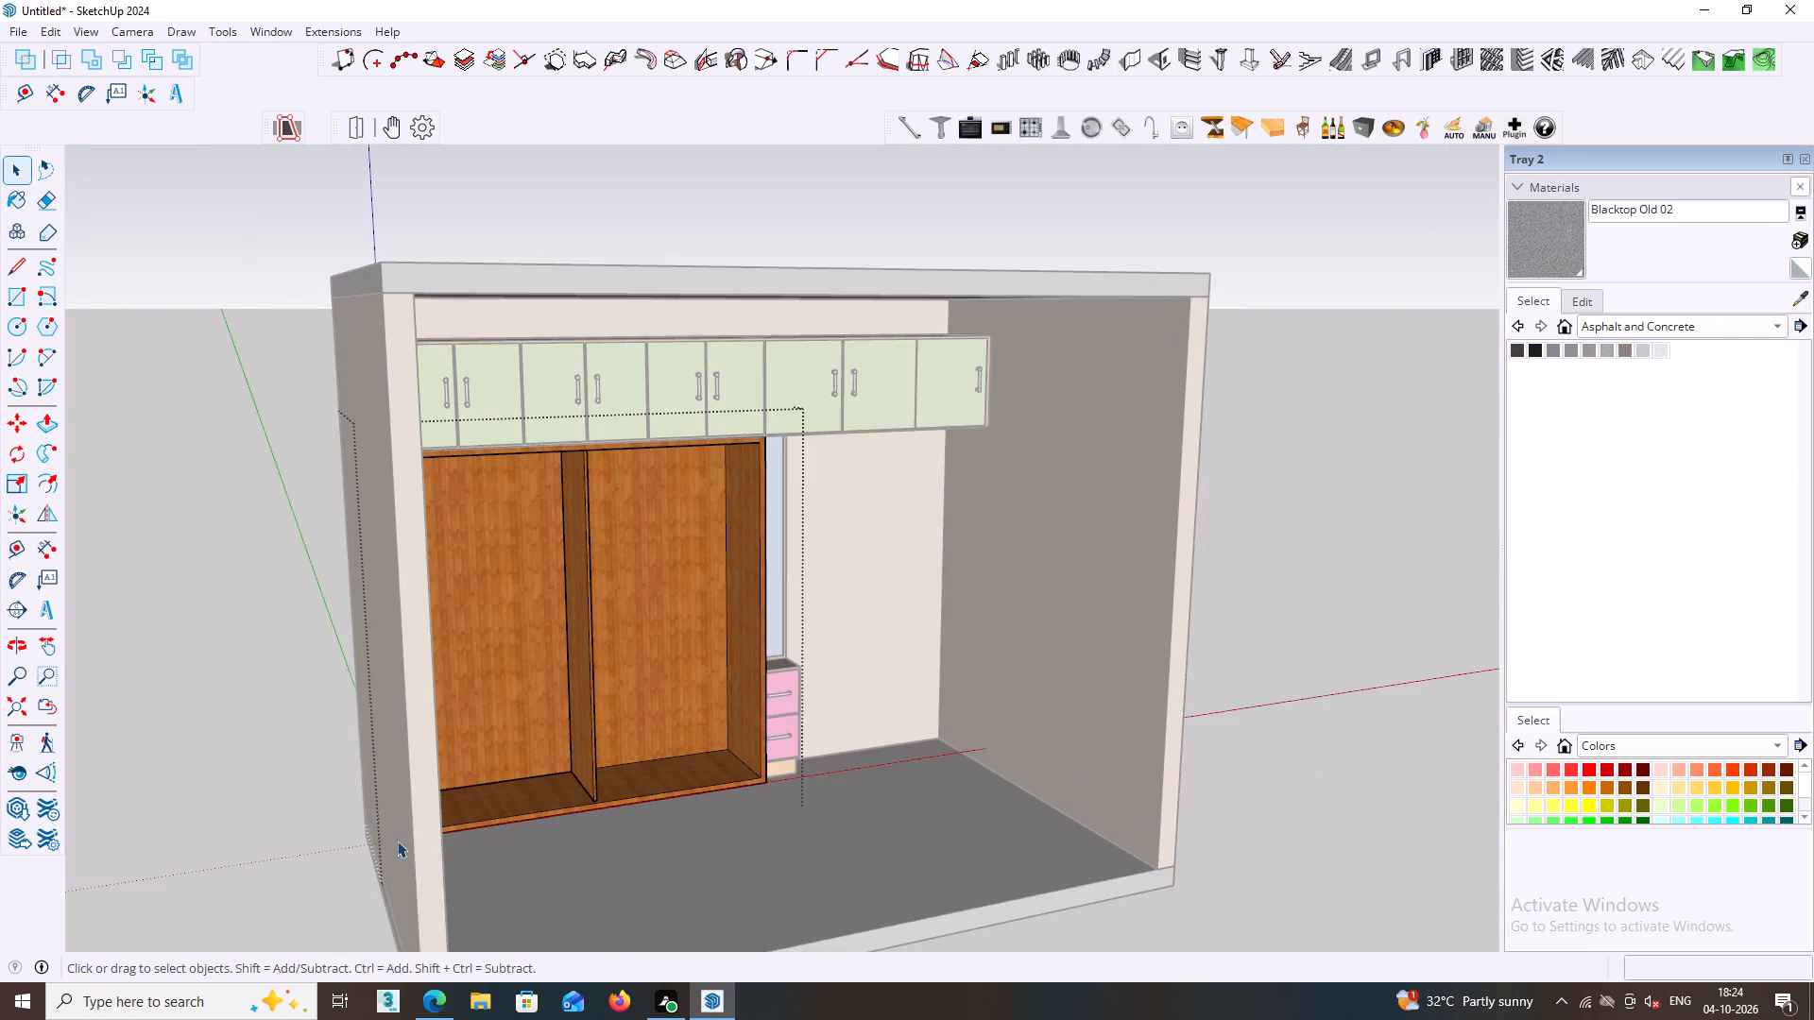
click(246, 829)
Place a horizontal guide 1'1" above the bottom edge of the left compartment's back panel.
middle_drag(470, 702, 346, 670)
scroll(555, 661, up, 2)
middle_drag(582, 667, 434, 685)
scroll(501, 702, up, 2)
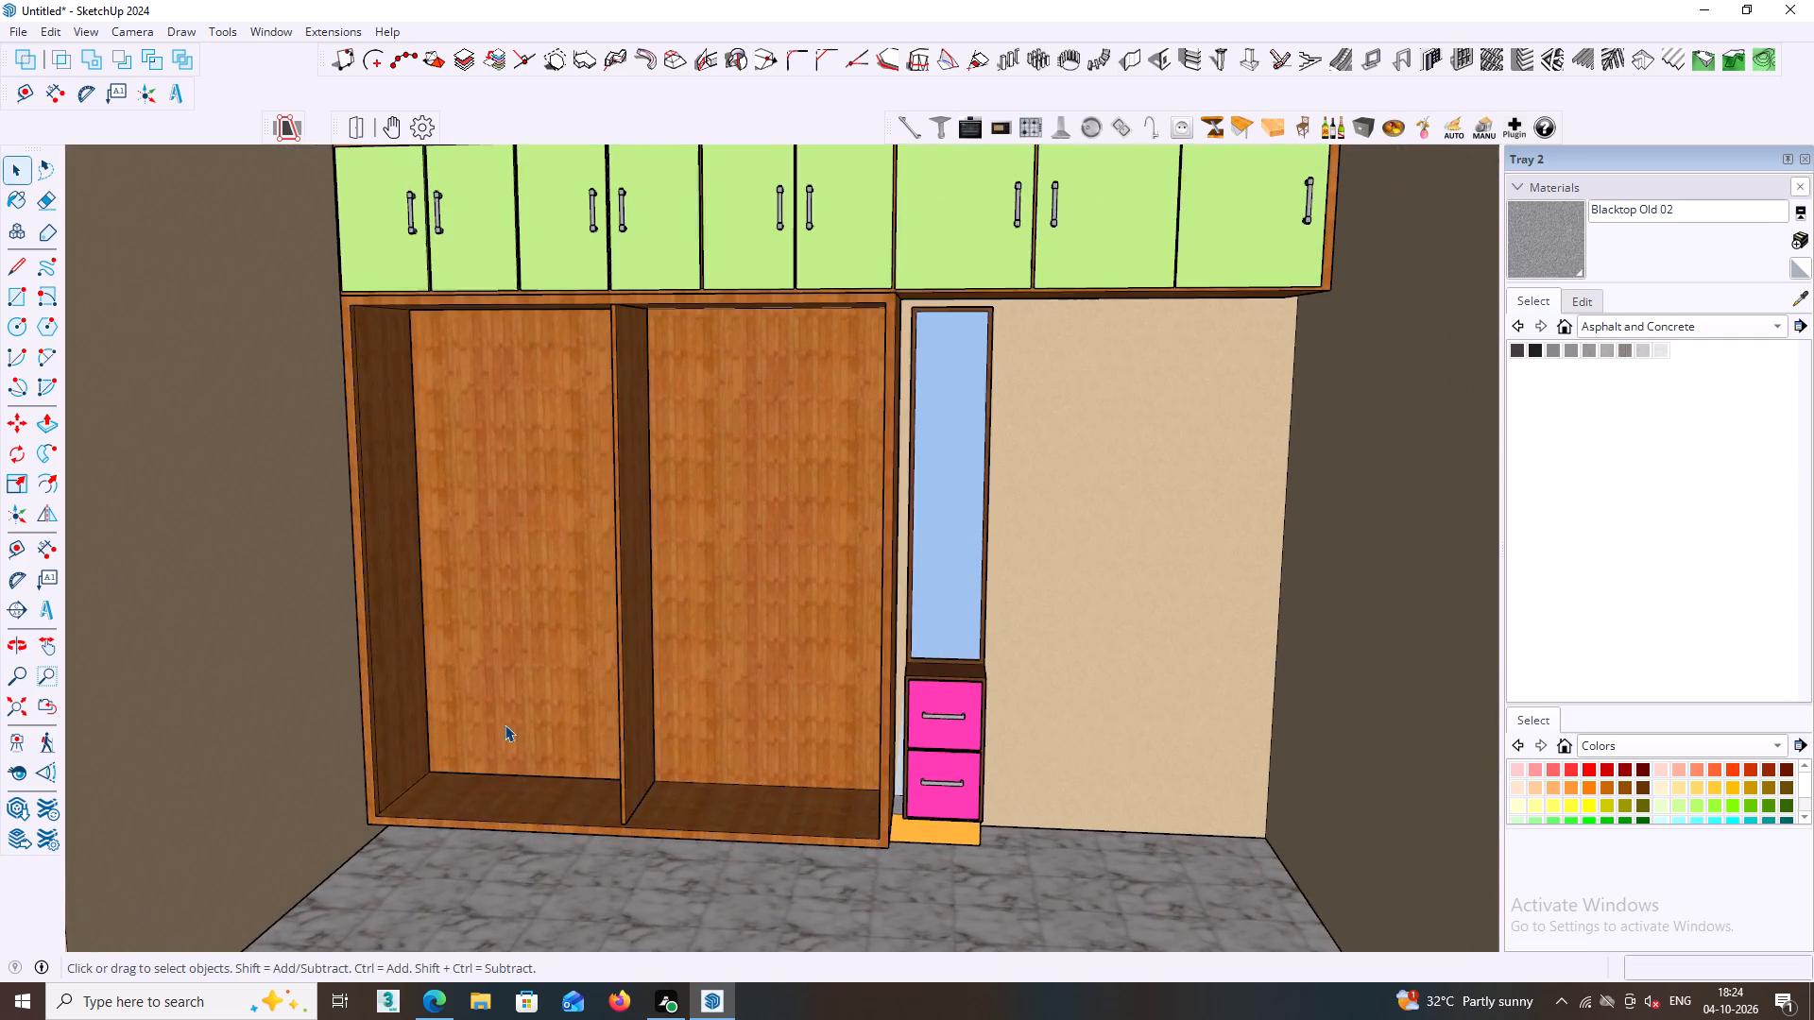
middle_drag(505, 746, 596, 739)
middle_drag(505, 761, 523, 761)
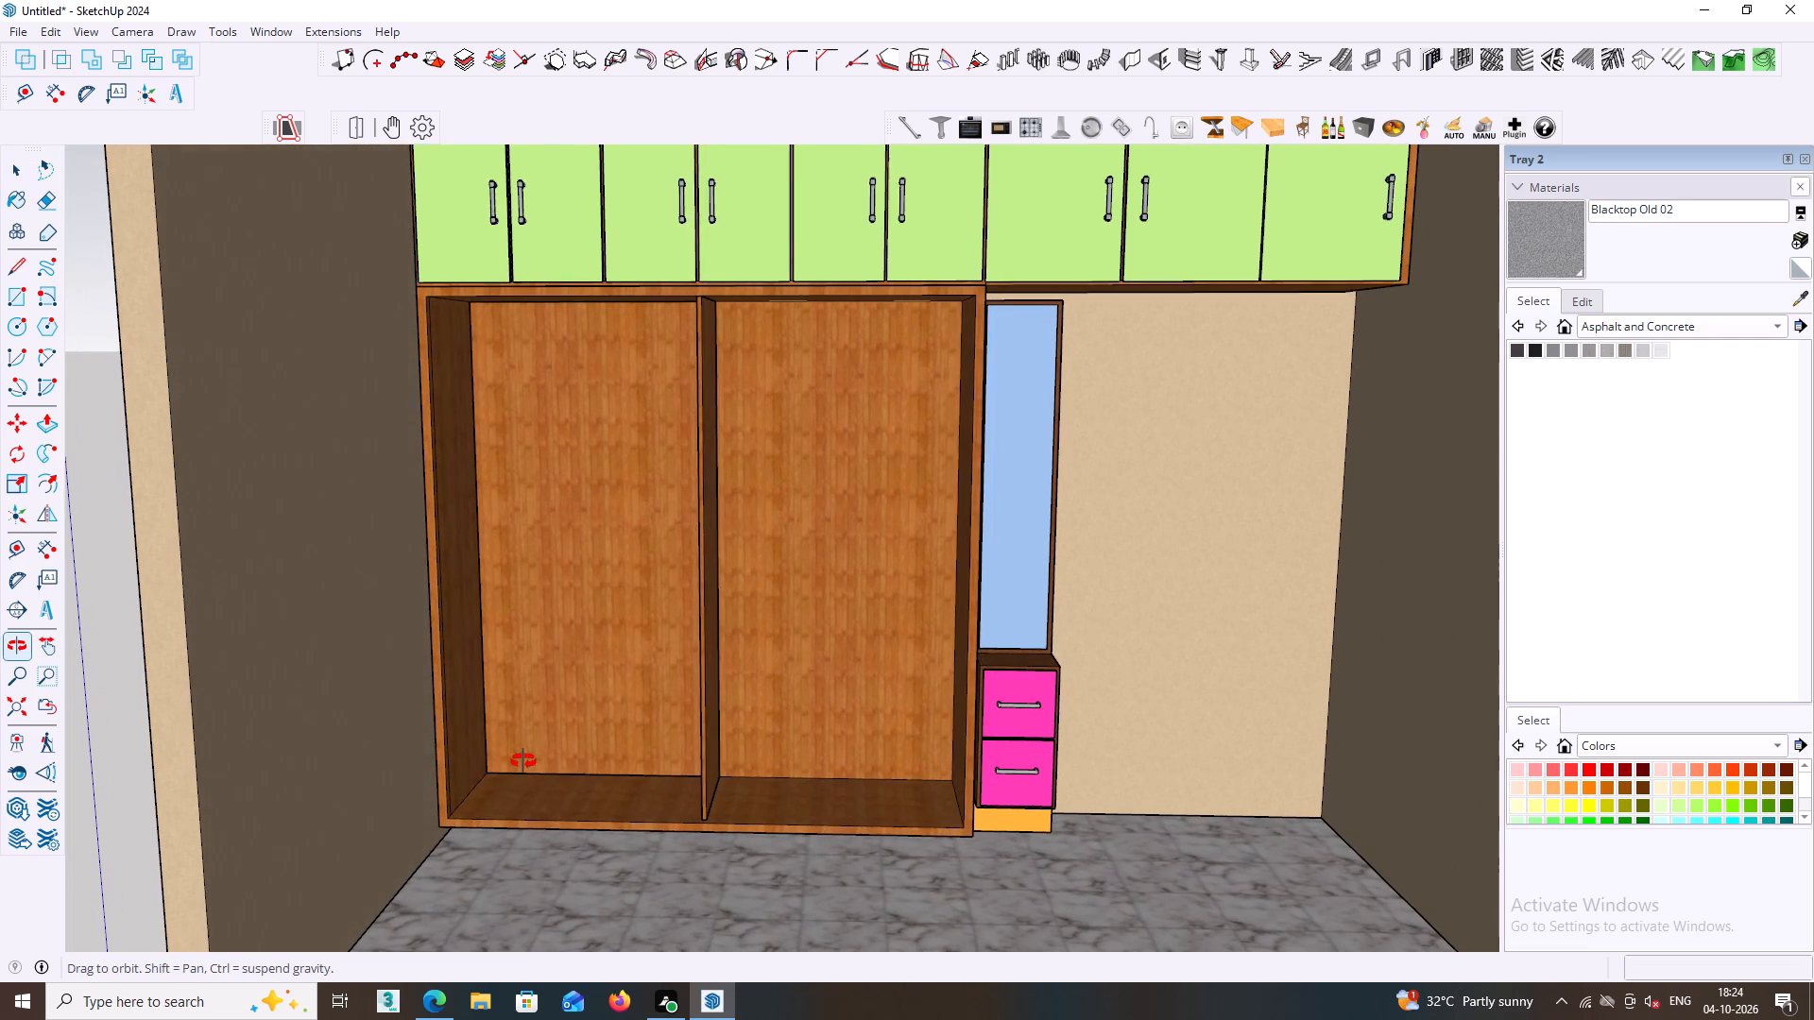
middle_drag(523, 761, 531, 763)
key(l)
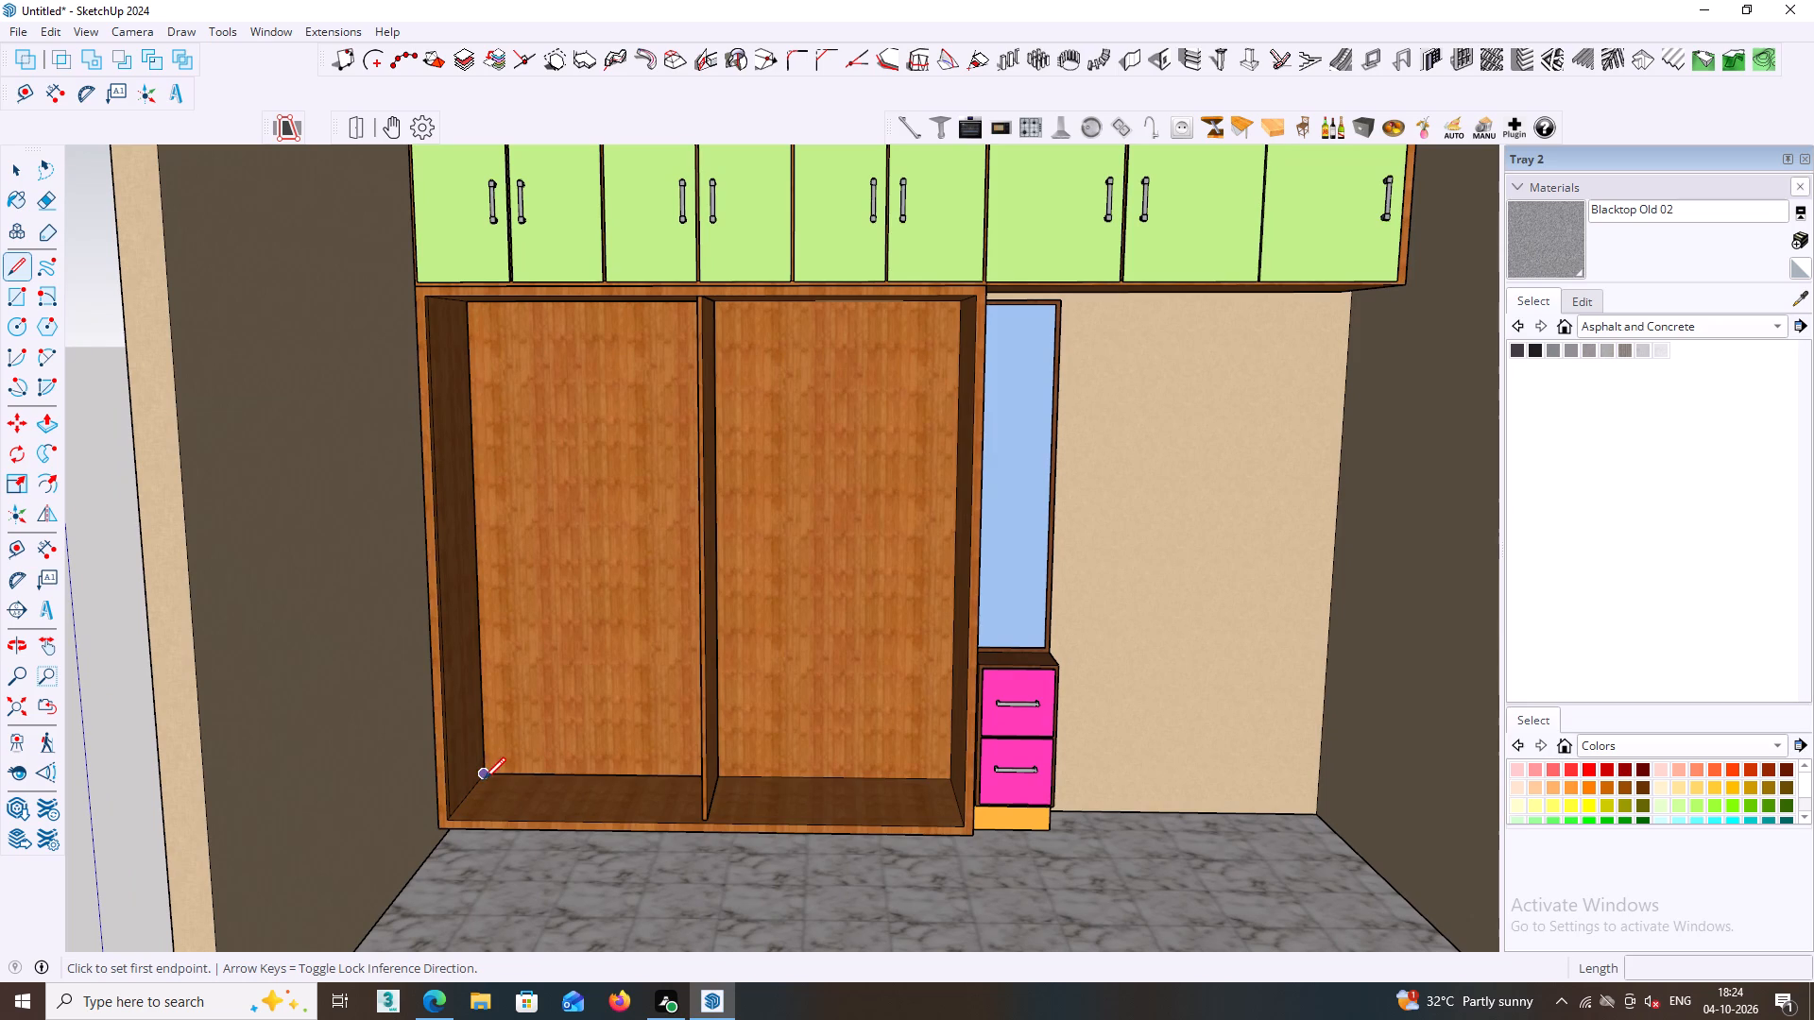
key(t)
click(548, 774)
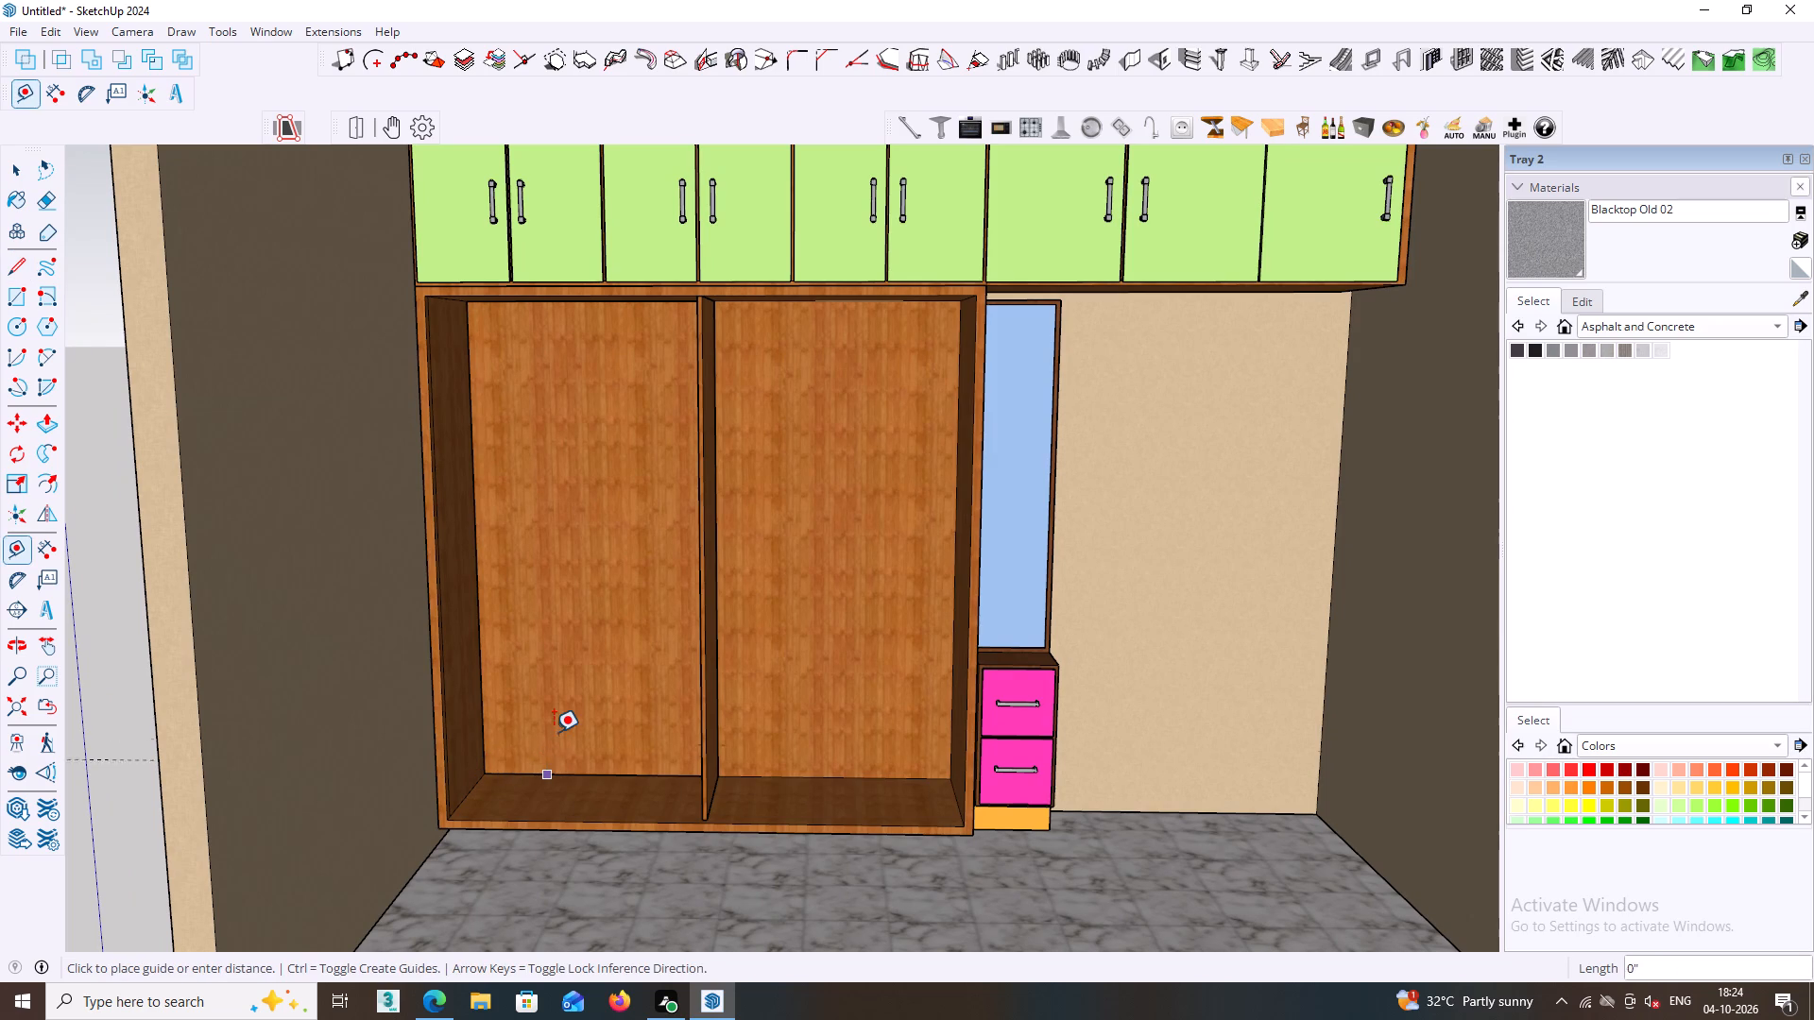
key(1)
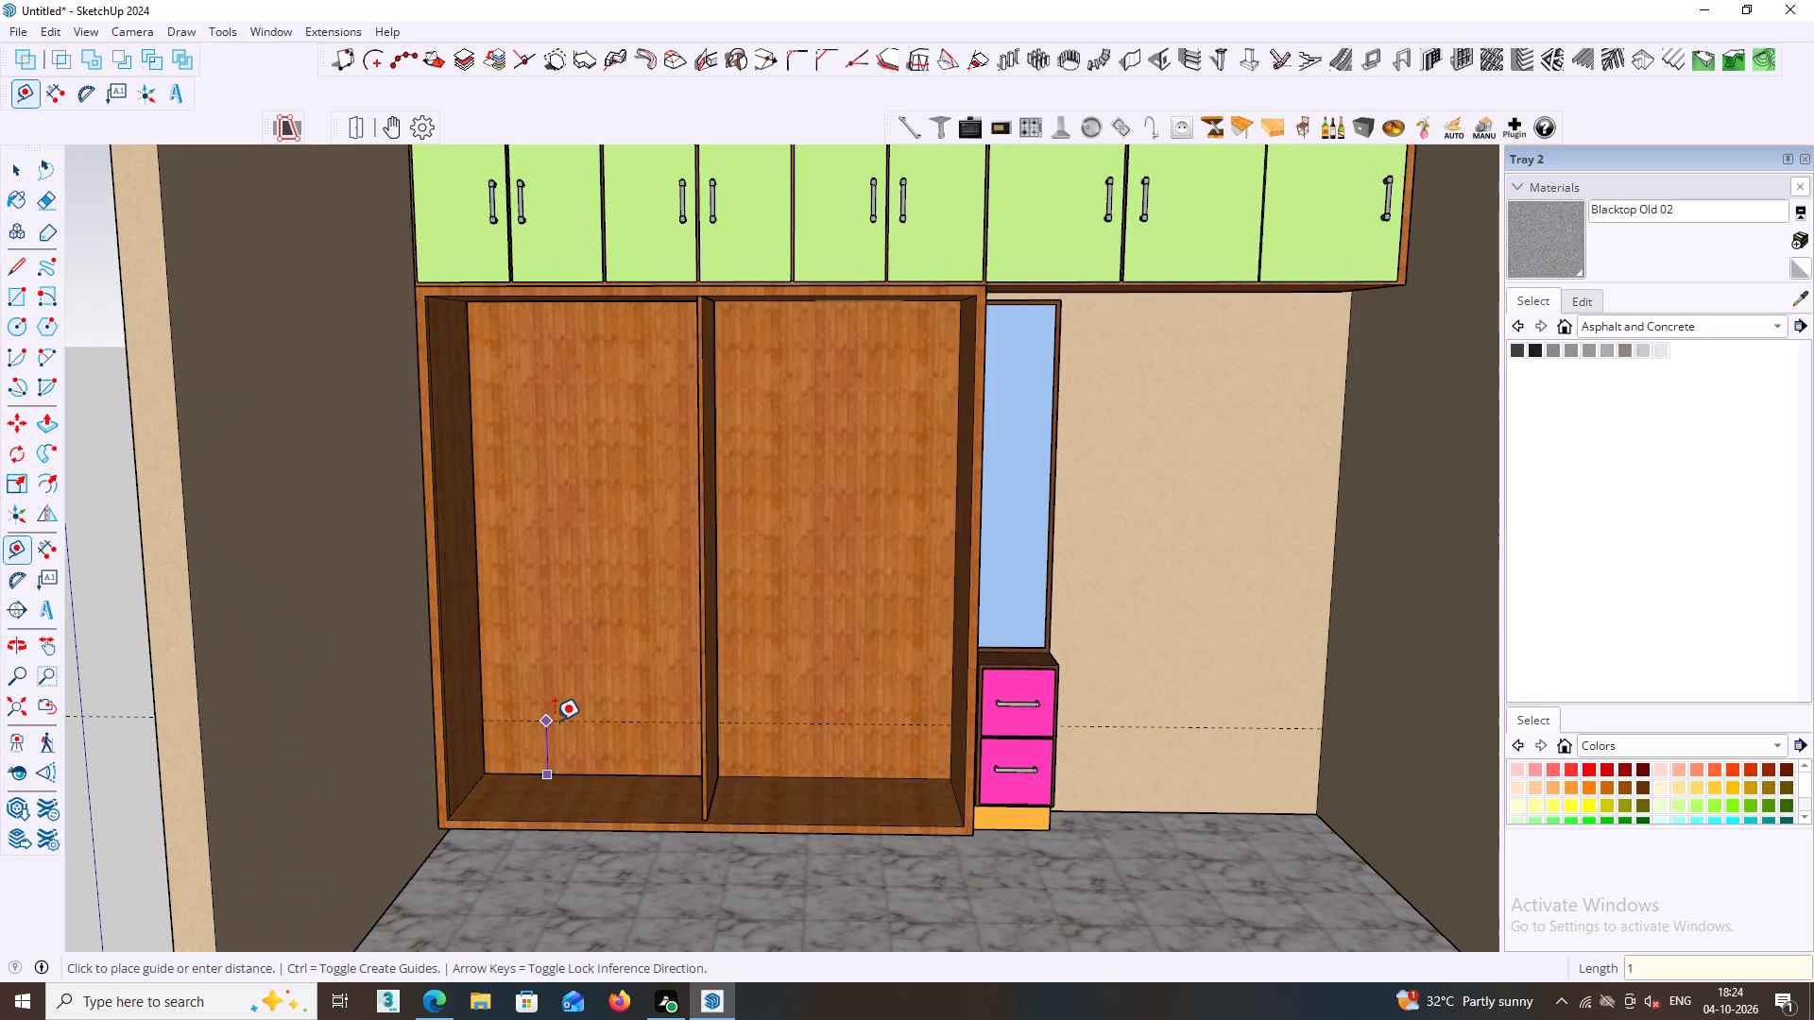
text('1)
key(Return)
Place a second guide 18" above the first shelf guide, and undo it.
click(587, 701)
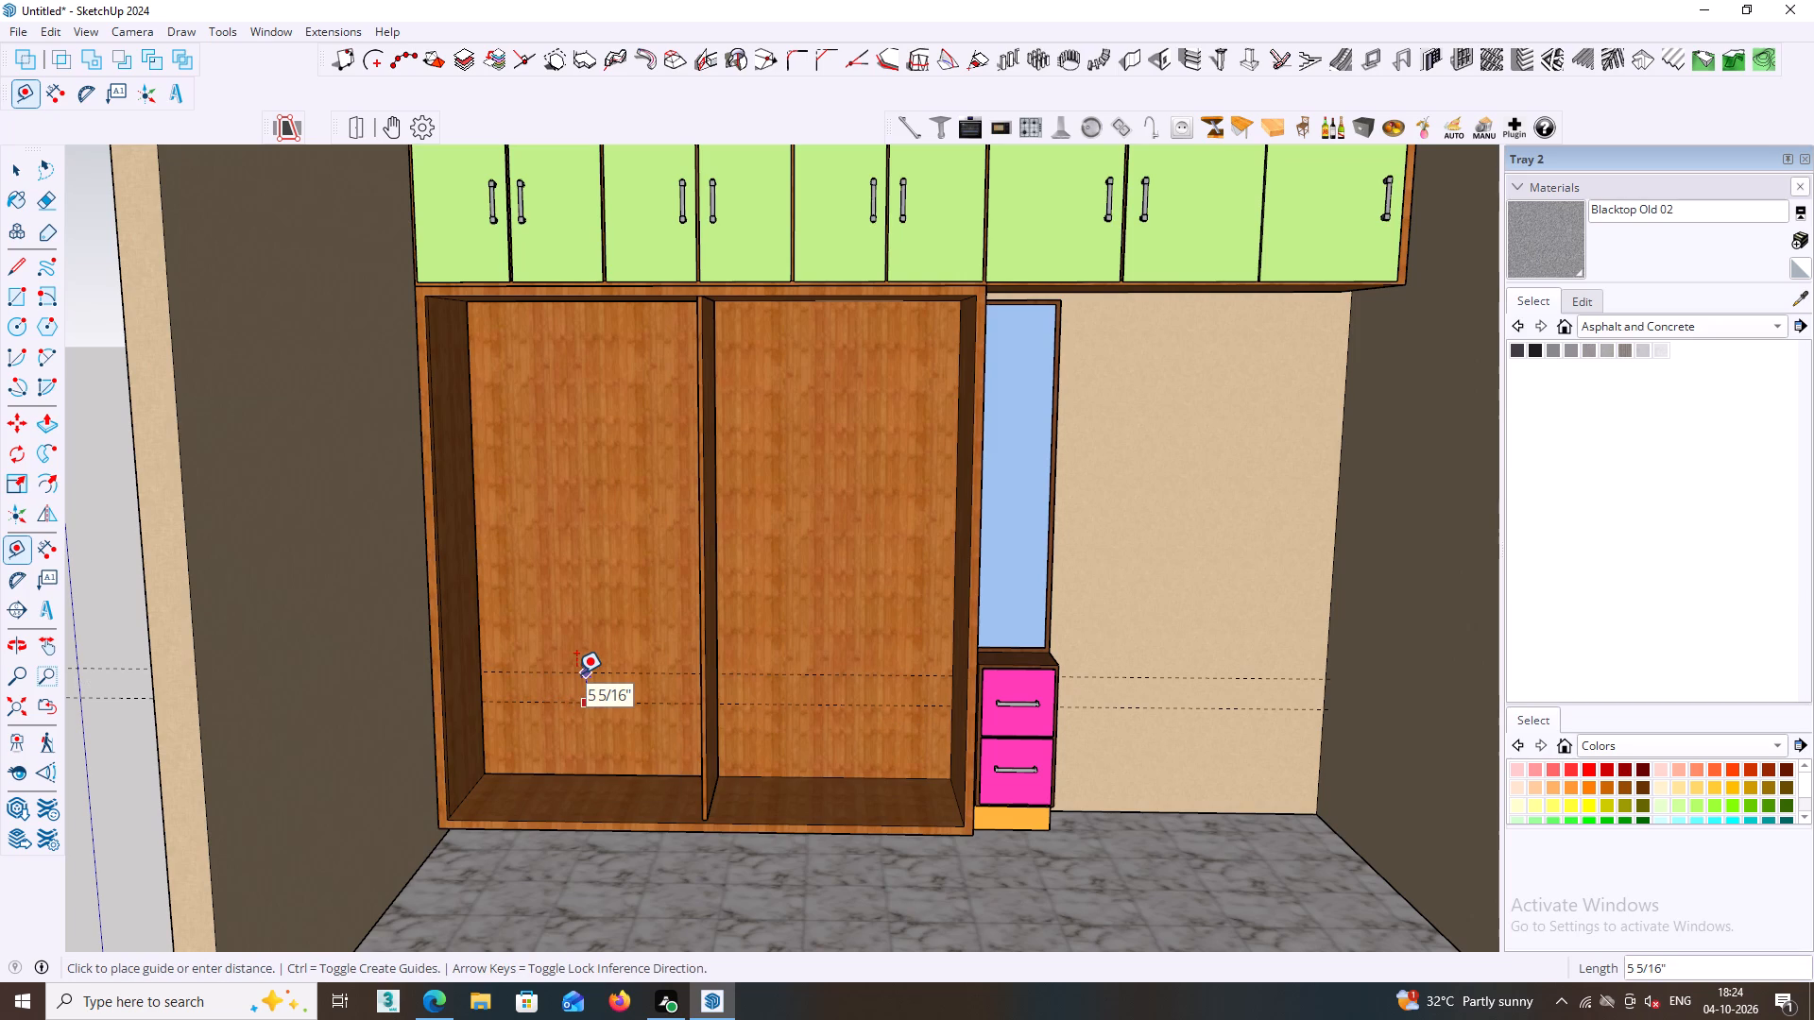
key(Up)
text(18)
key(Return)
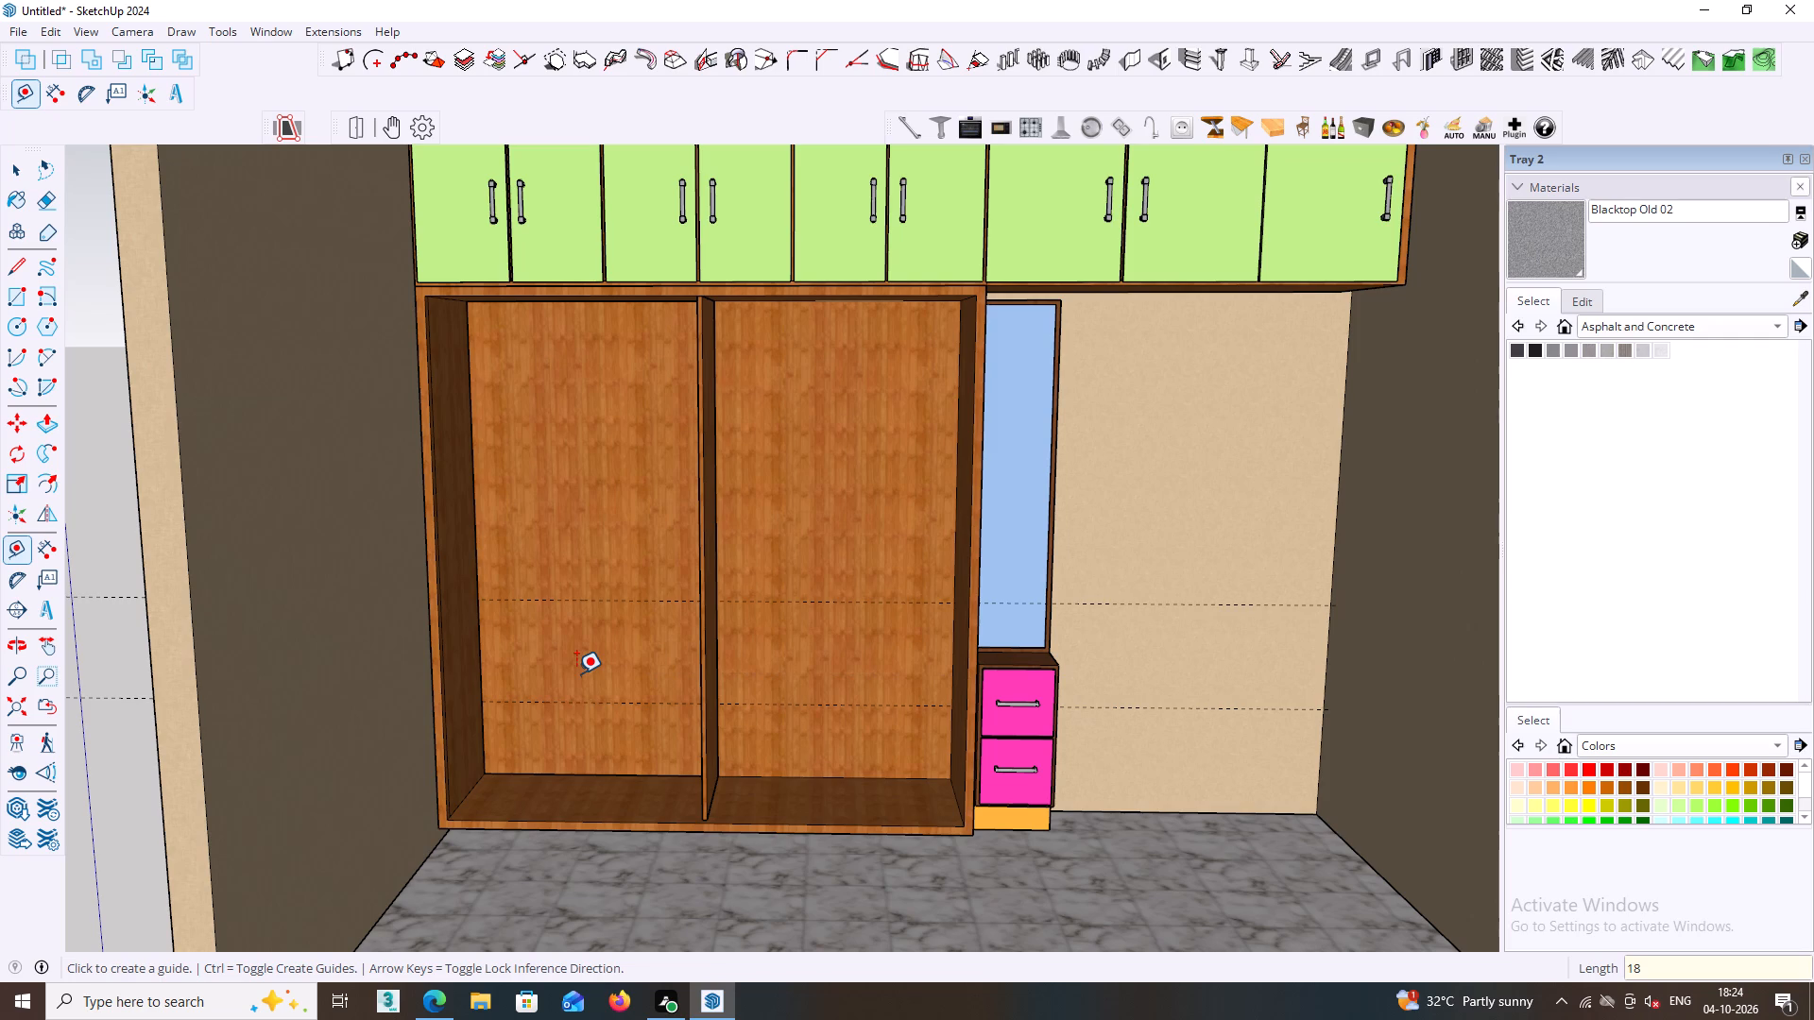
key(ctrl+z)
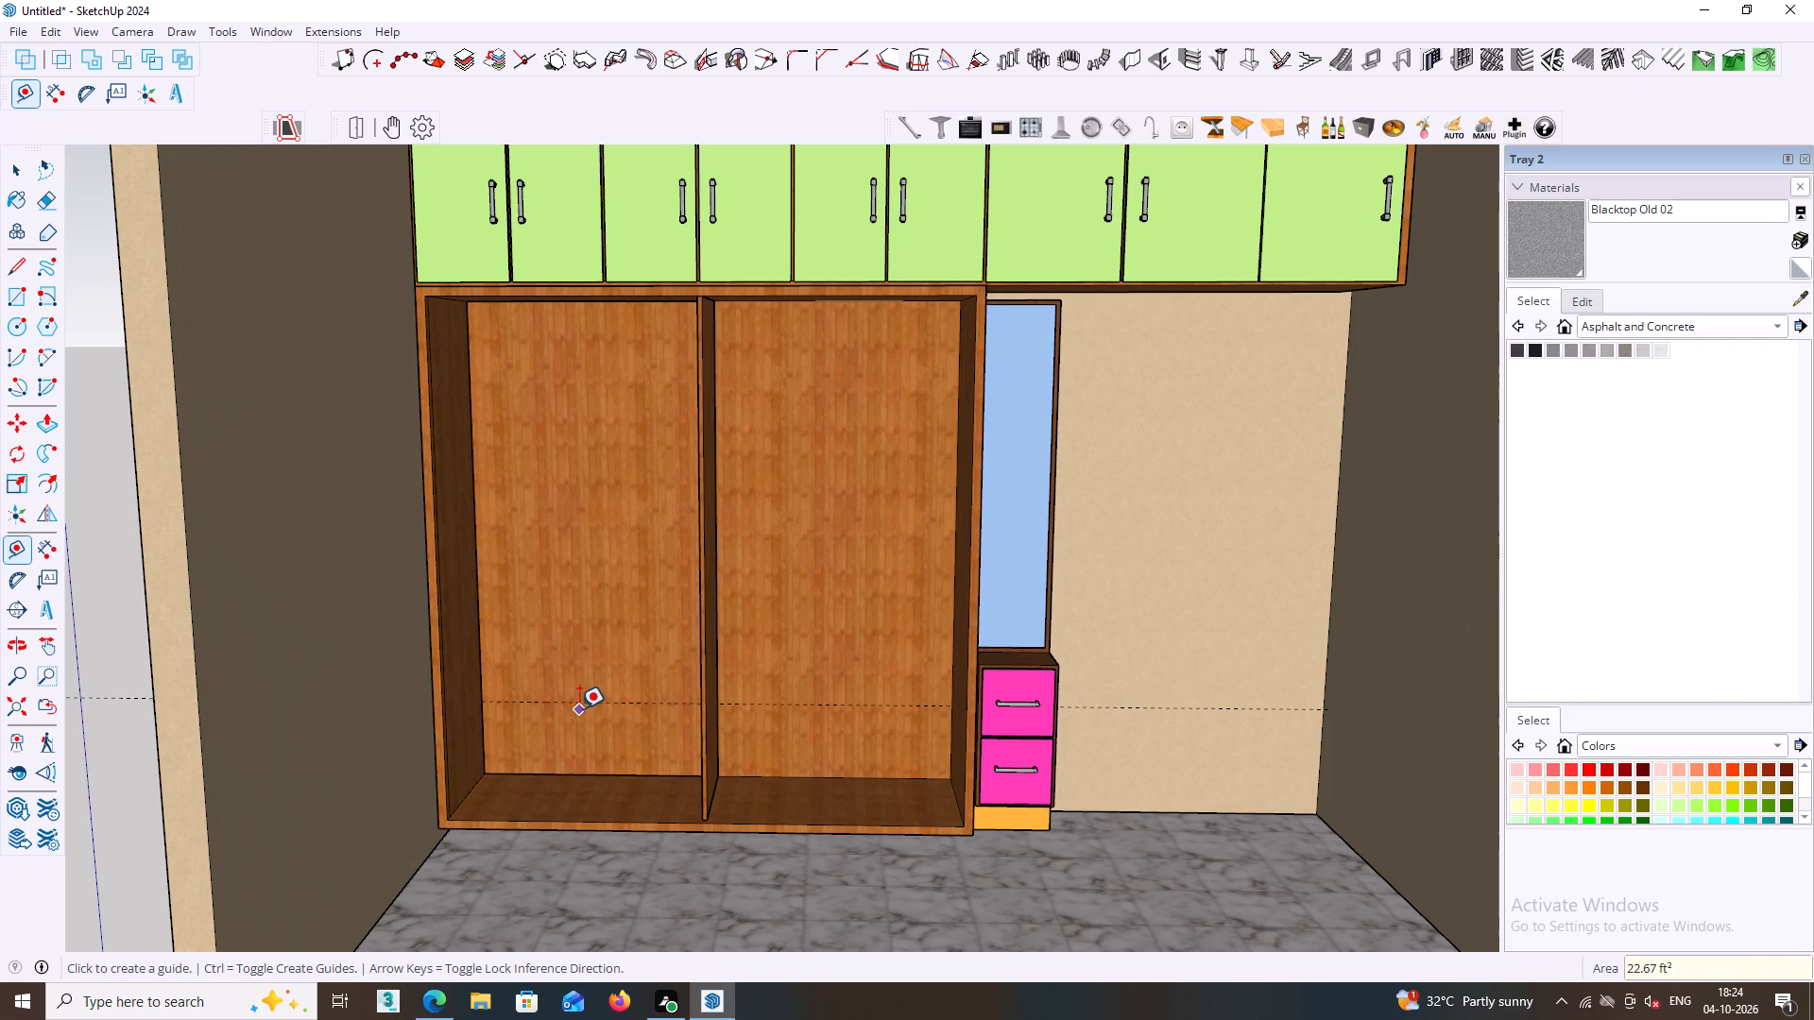
Place a guide 18 mm above the first one and draw a rectangle between both guides across the left back panel.
click(581, 704)
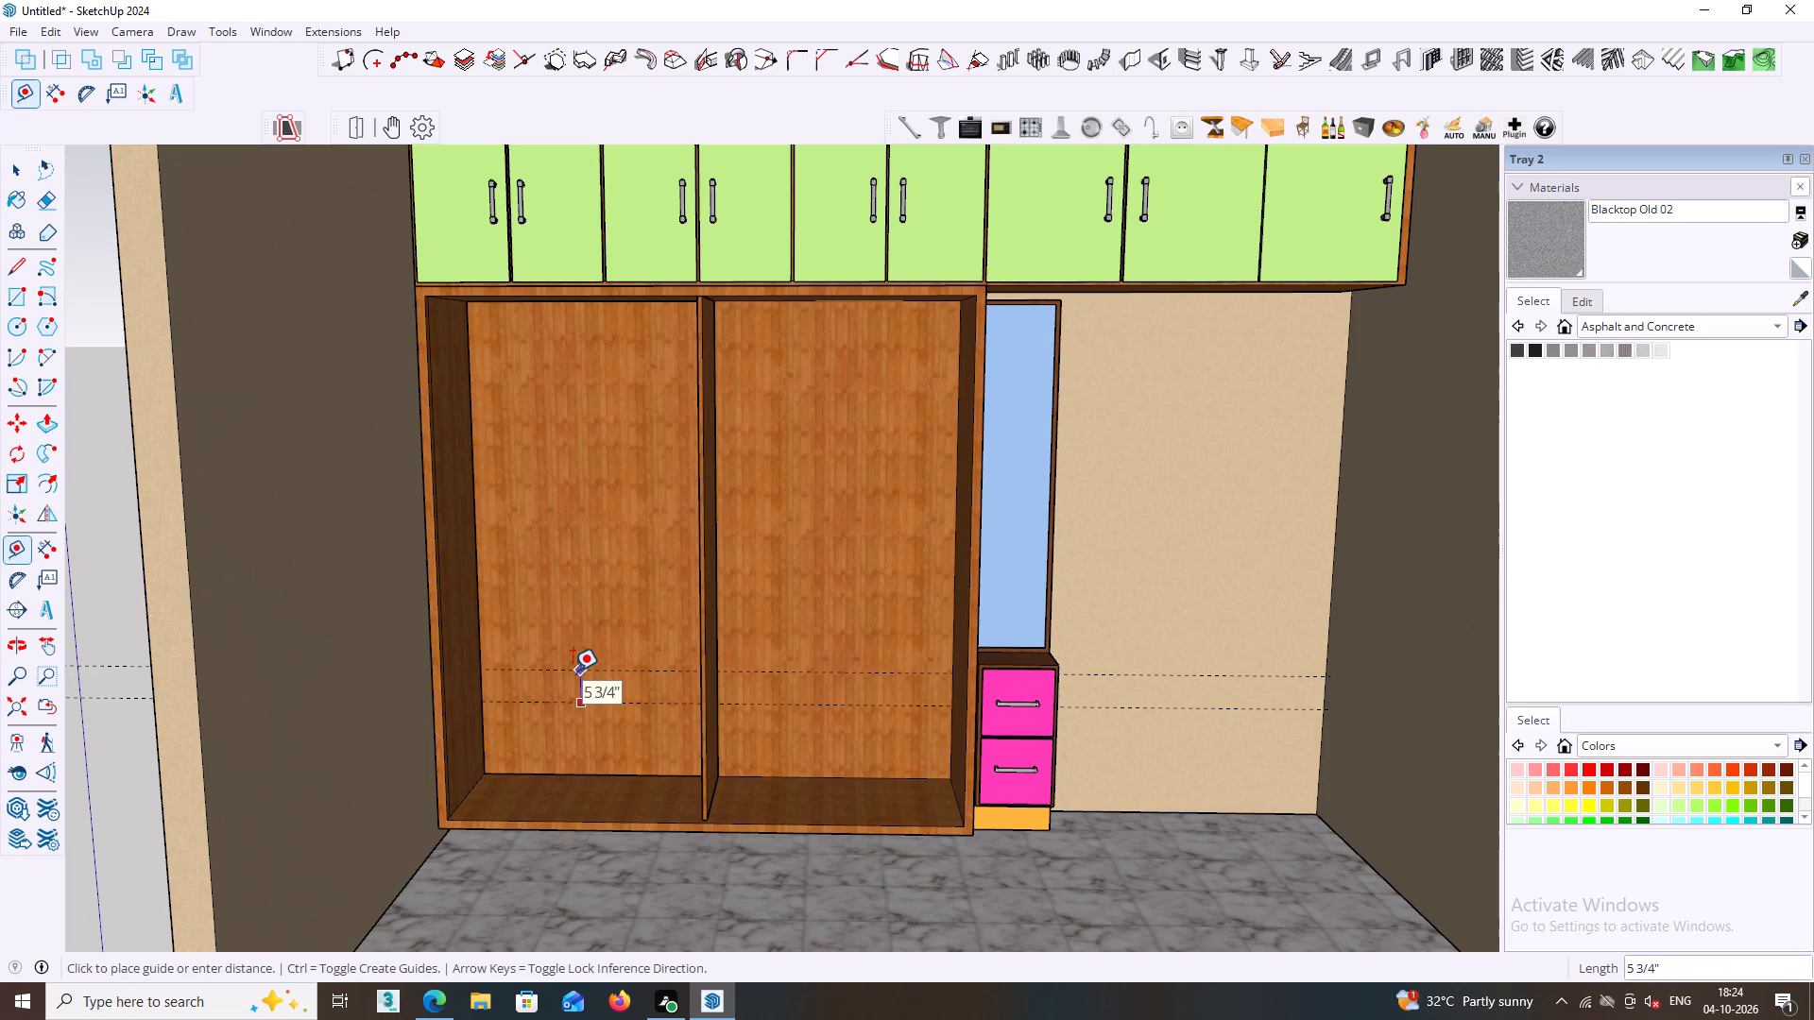
text(18MM)
key(Return)
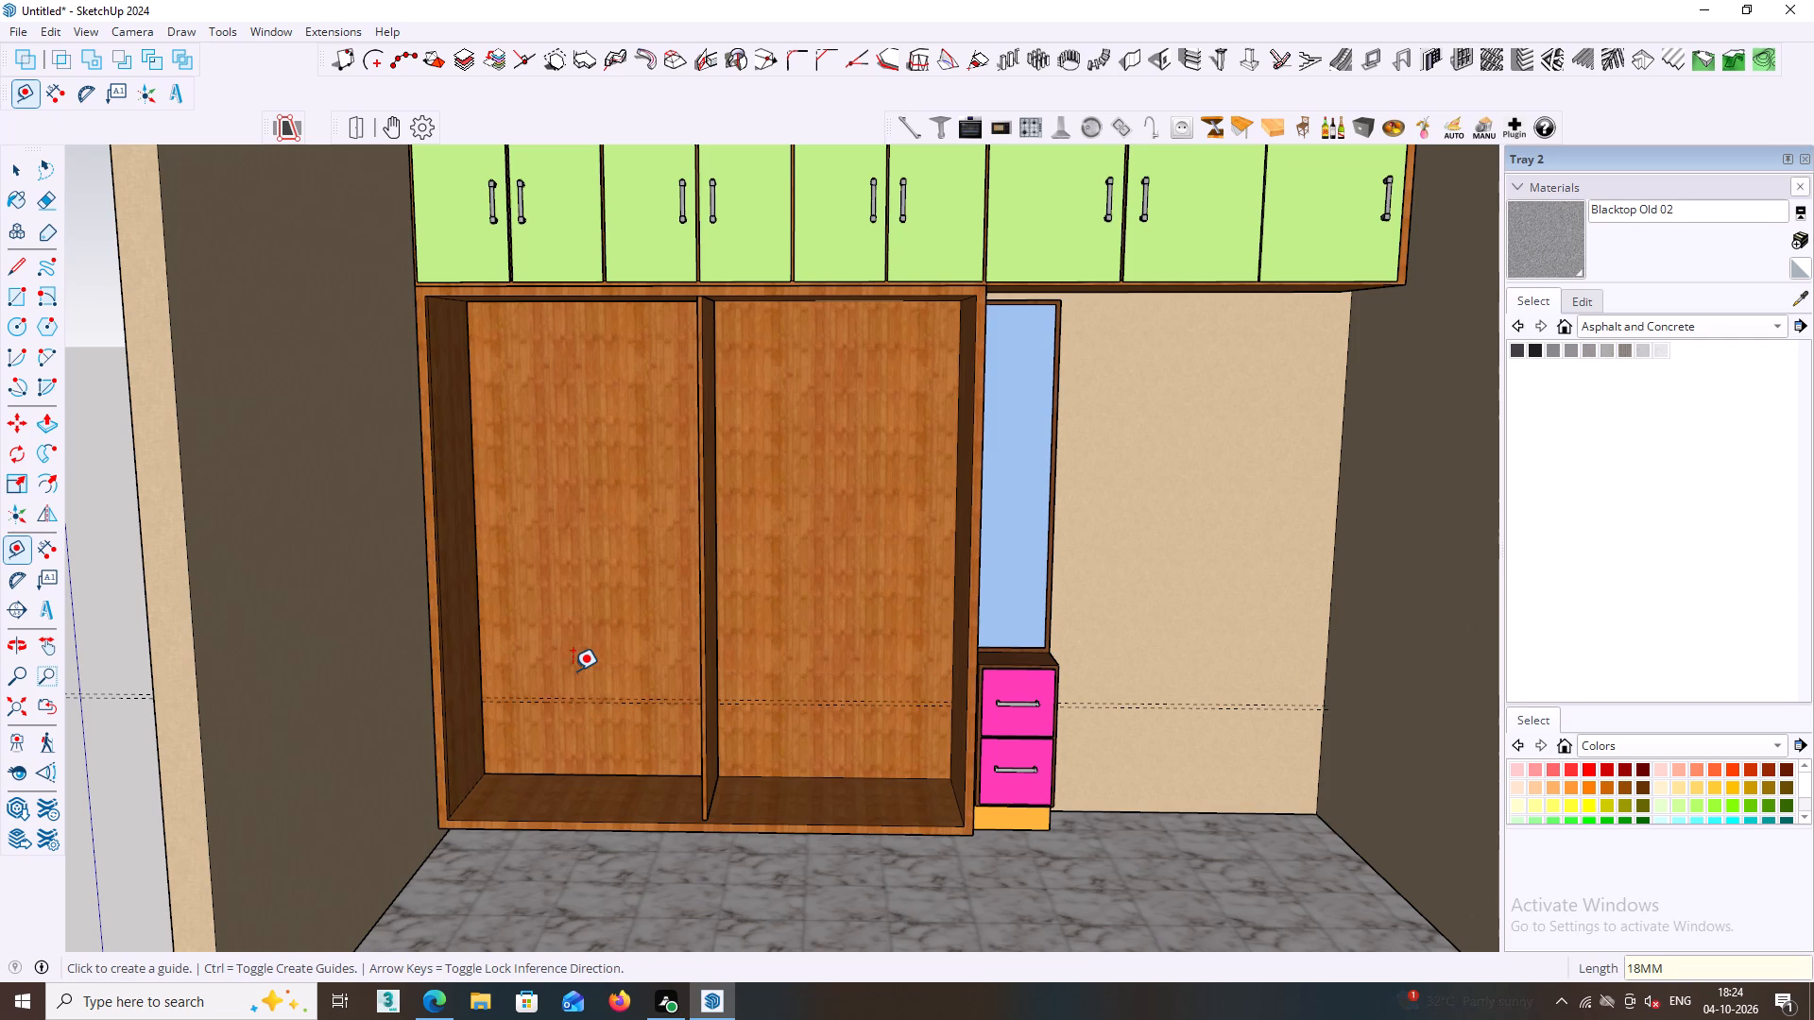
key(r)
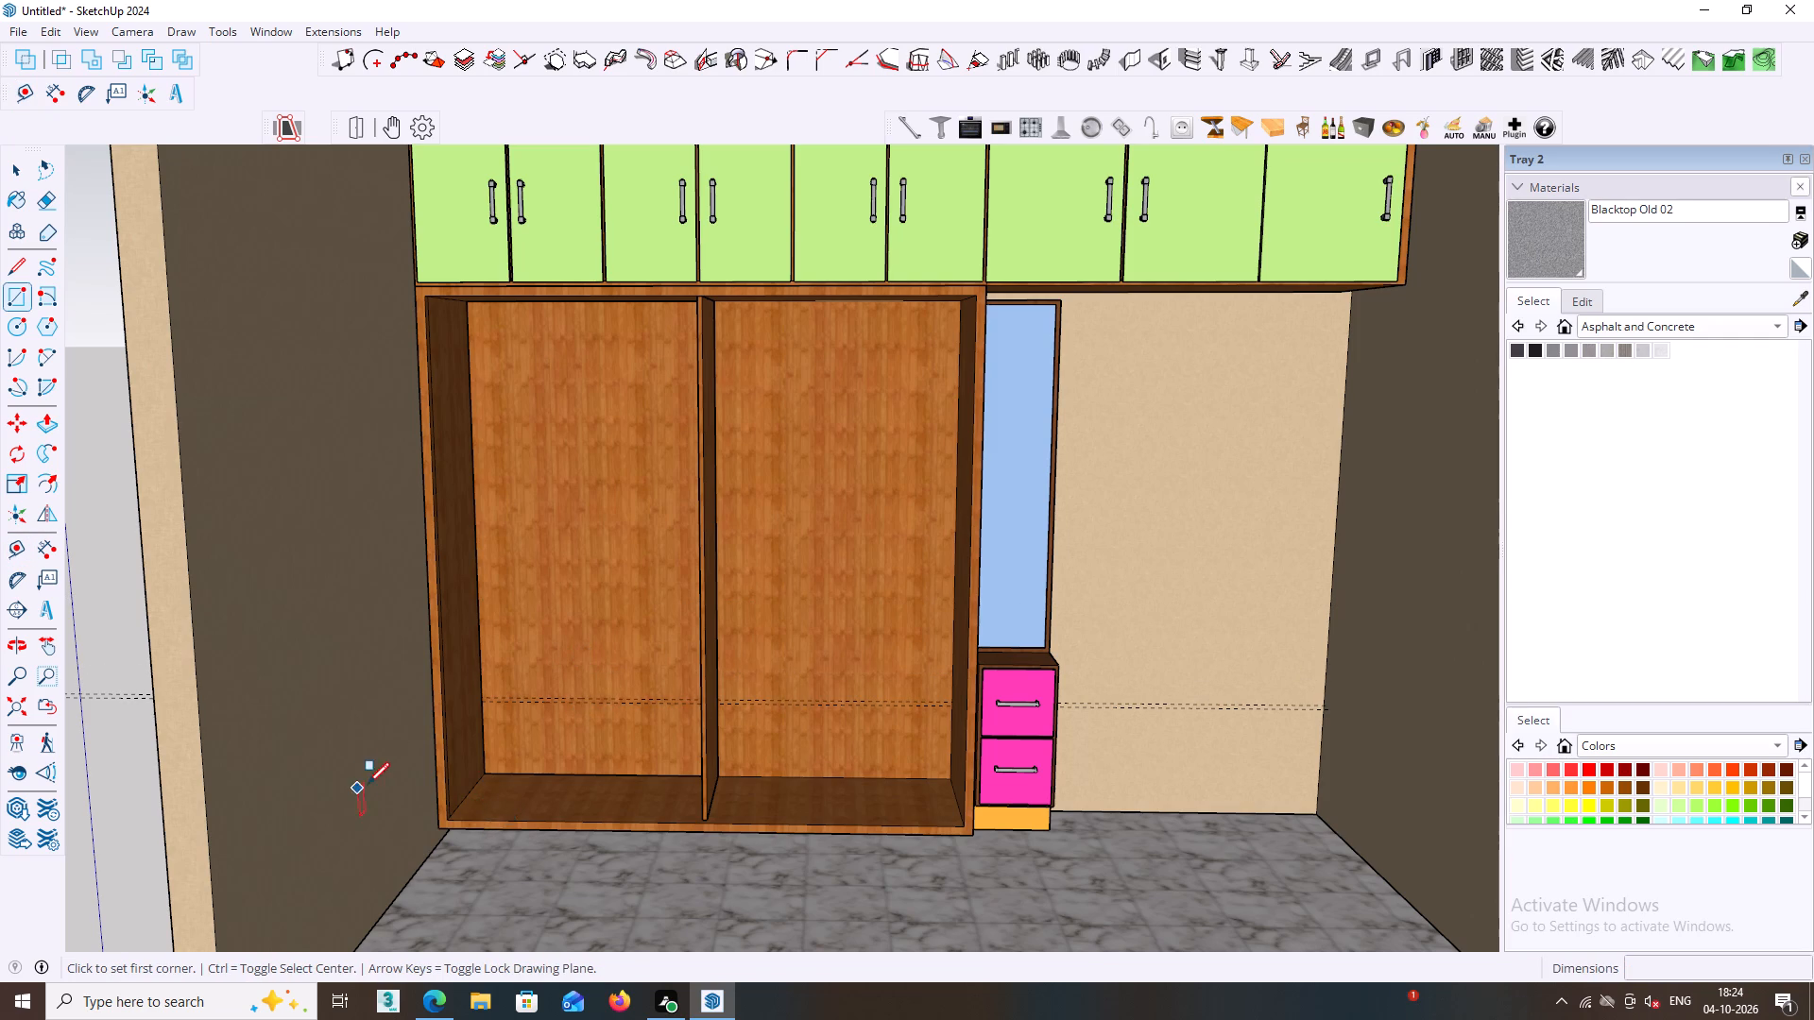
scroll(377, 771, up, 10)
click(532, 669)
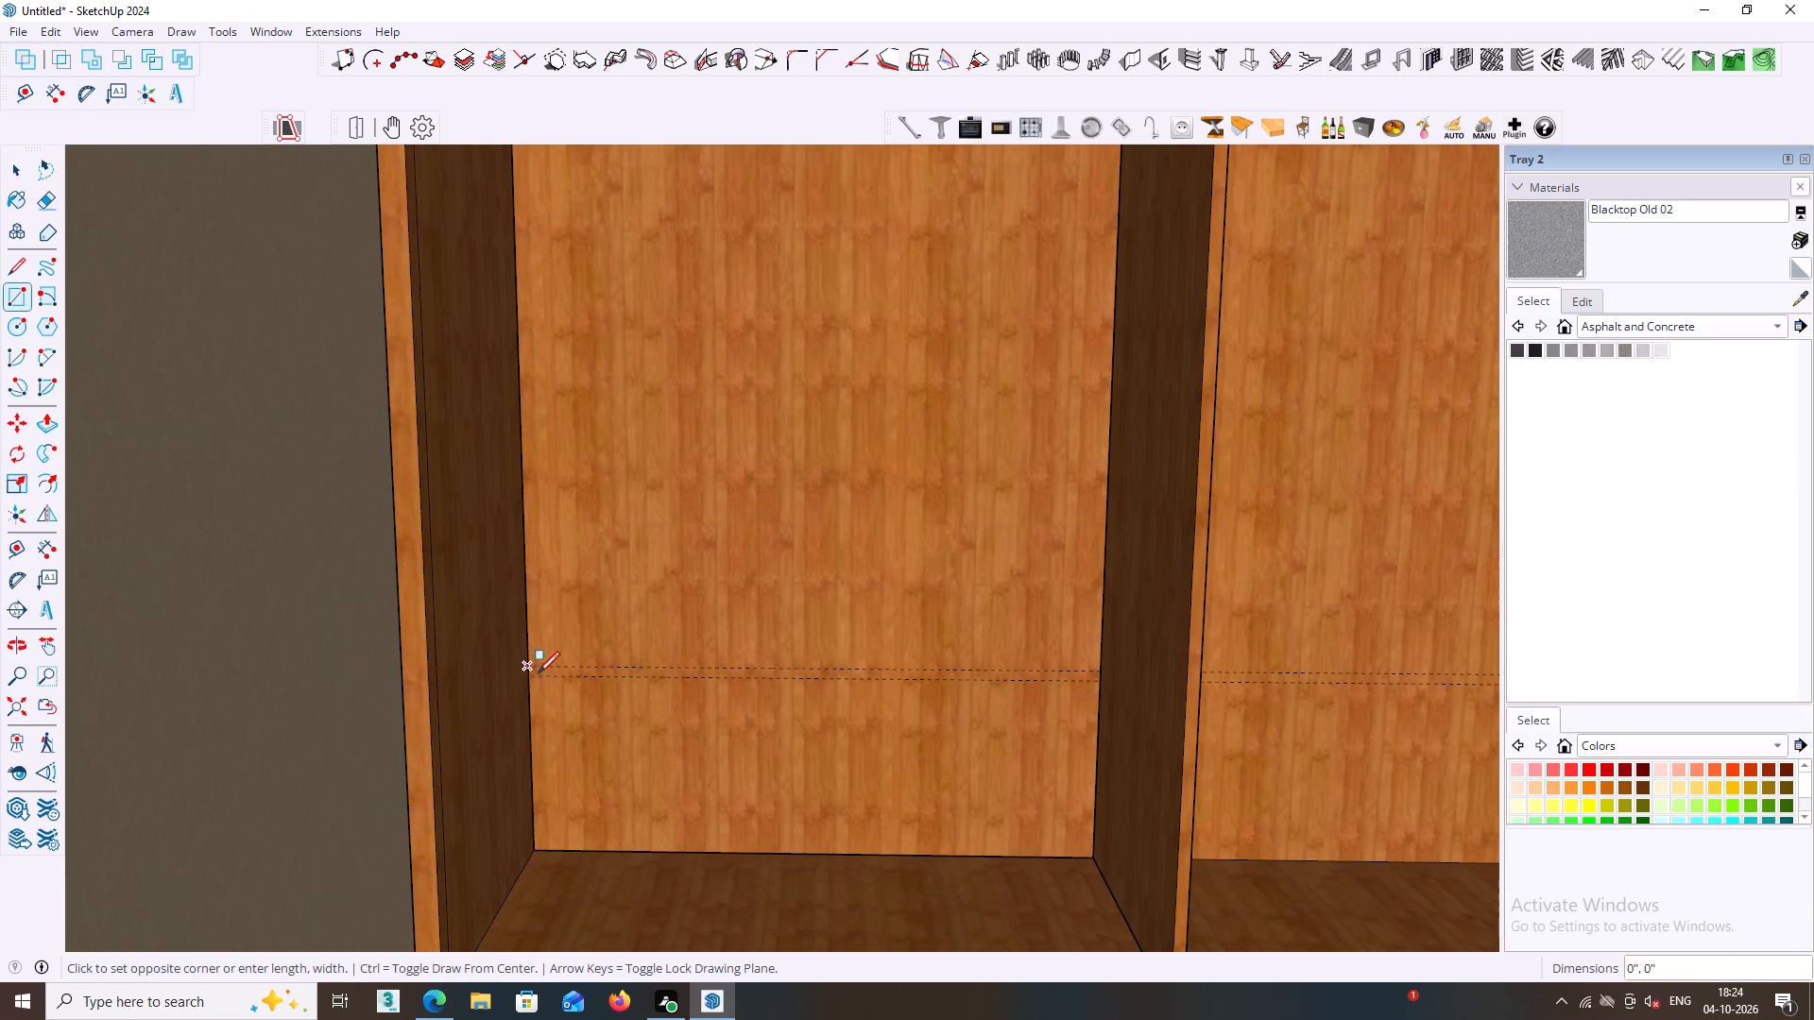
click(1103, 687)
key(space)
Extrude the thin shelf rectangle forward to the front edge of the wardrobe's central divider.
middle_click(1017, 674)
scroll(1017, 674, up, 2)
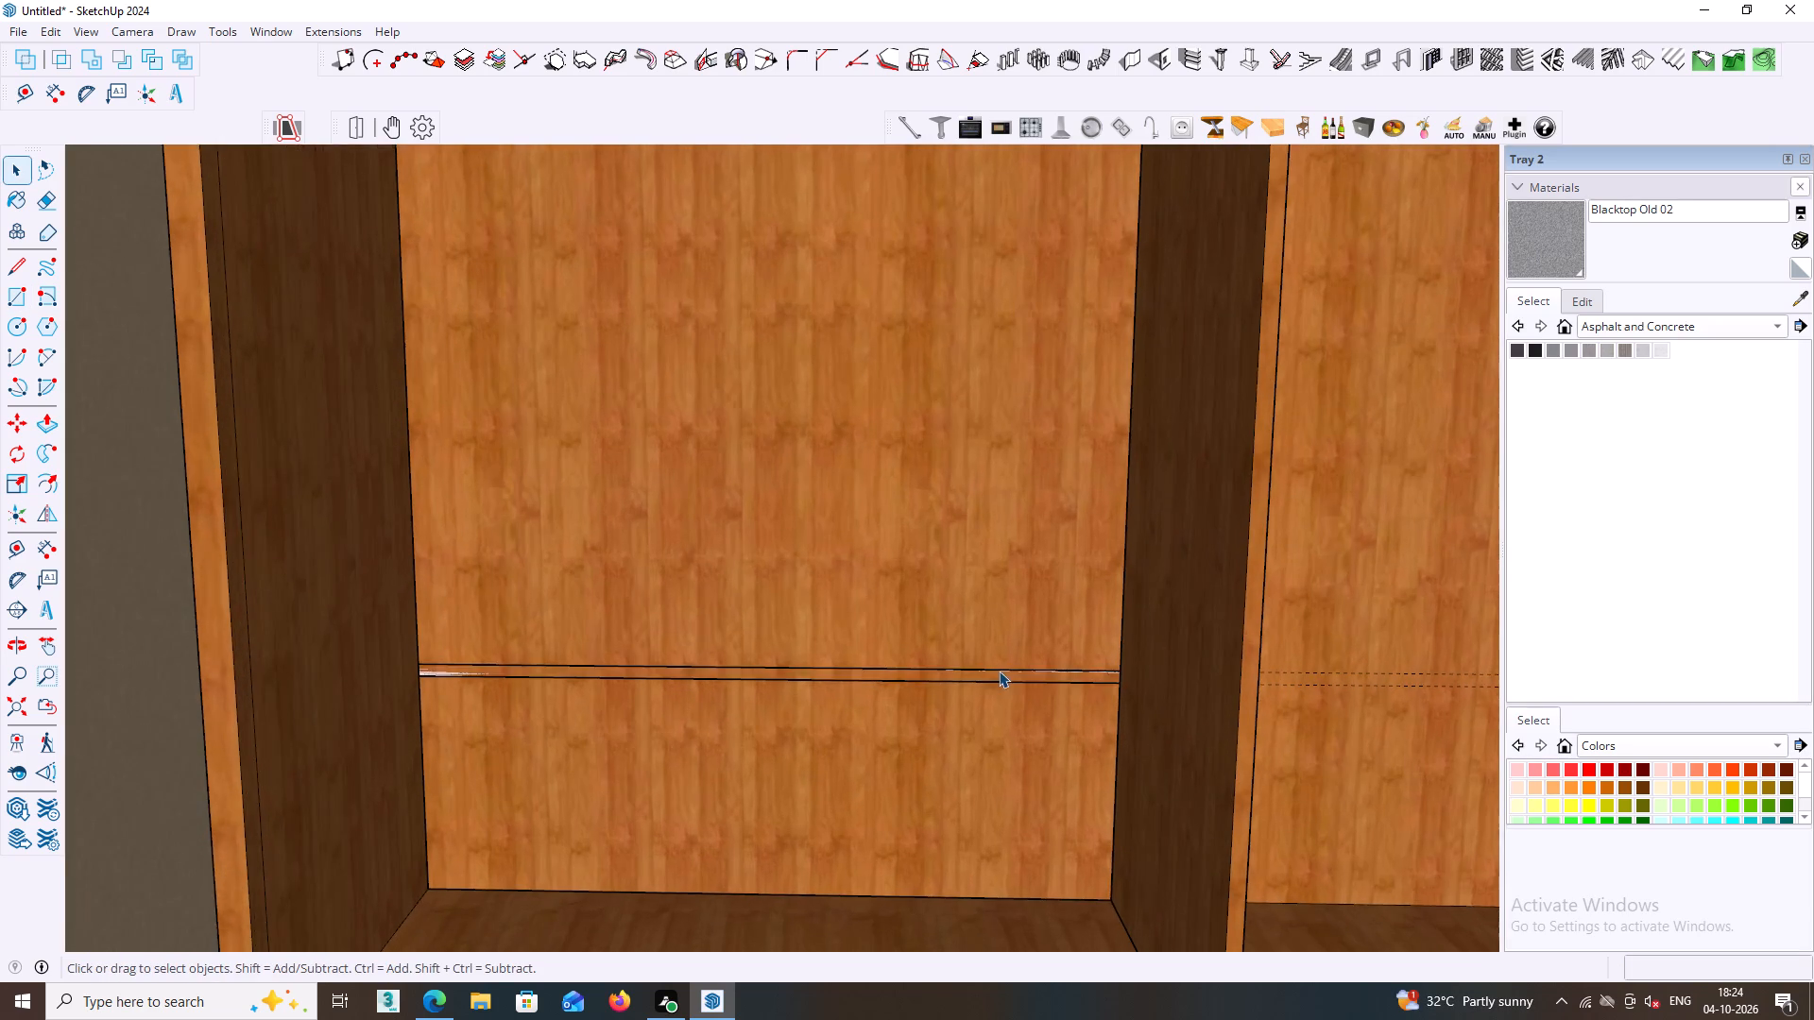
scroll(999, 671, up, 1)
key(p)
scroll(996, 672, up, 1)
click(996, 672)
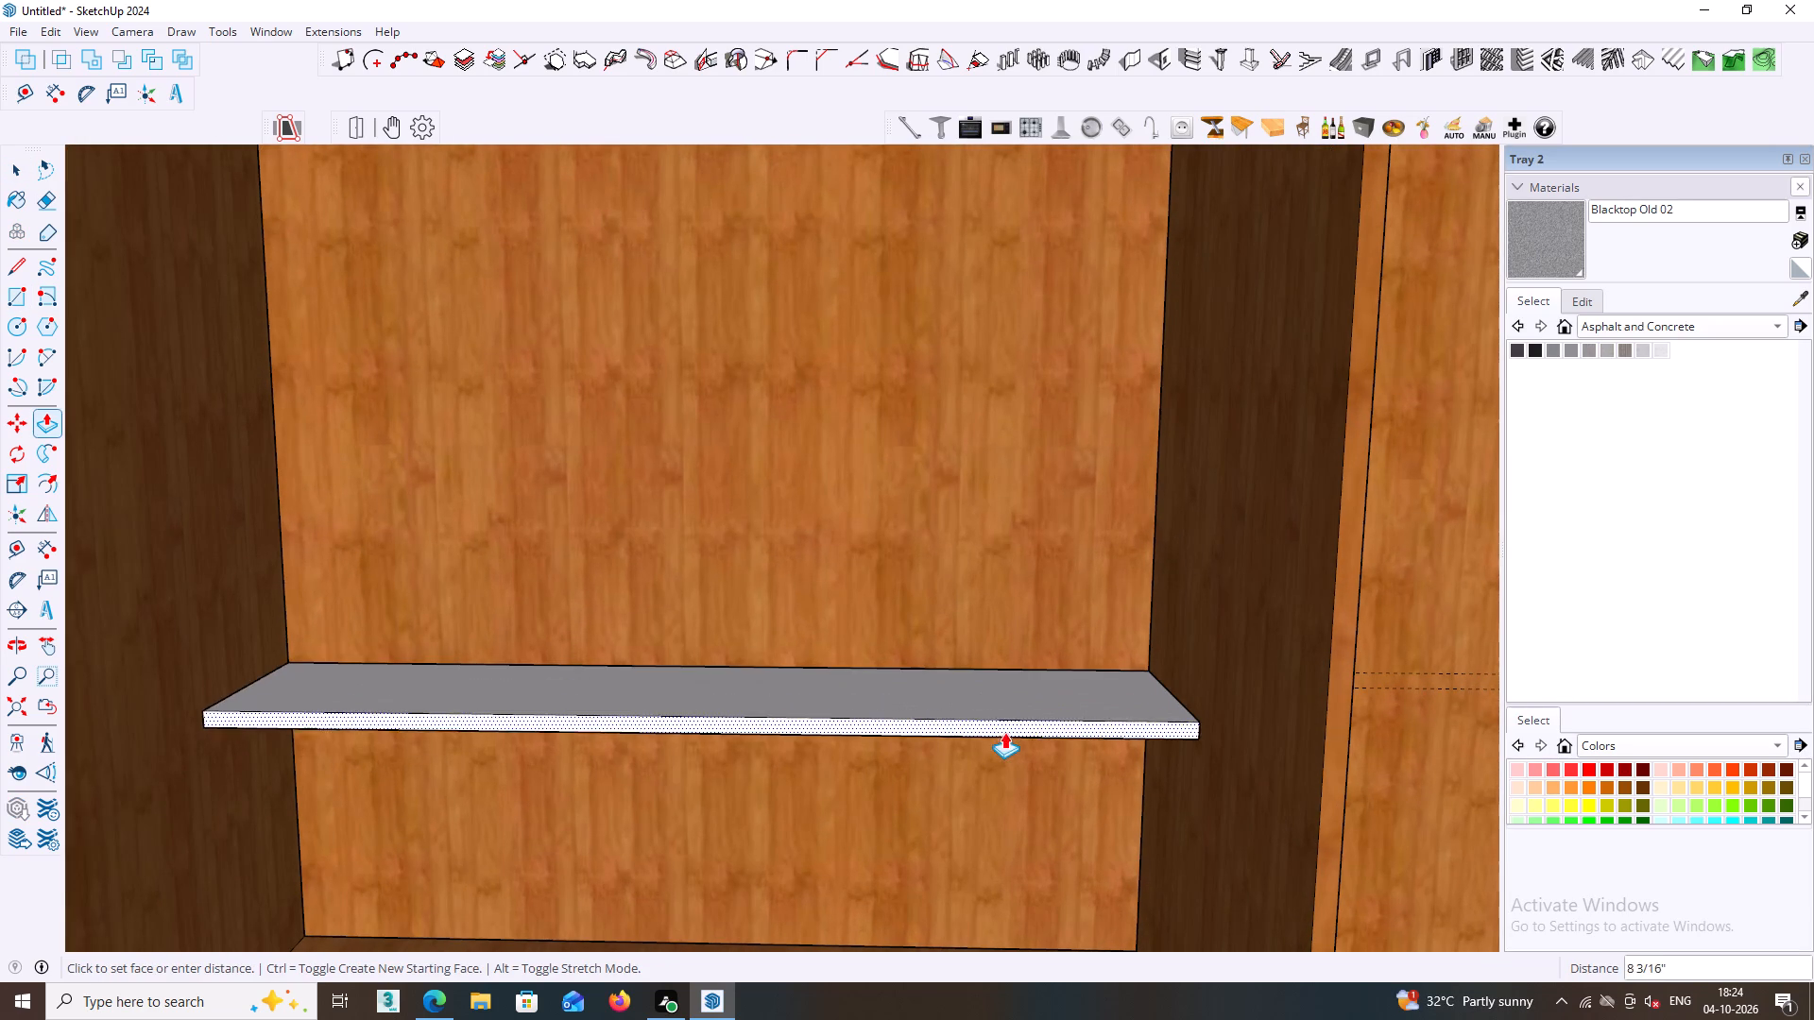
scroll(1004, 741, down, 5)
middle_drag(1026, 804, 998, 669)
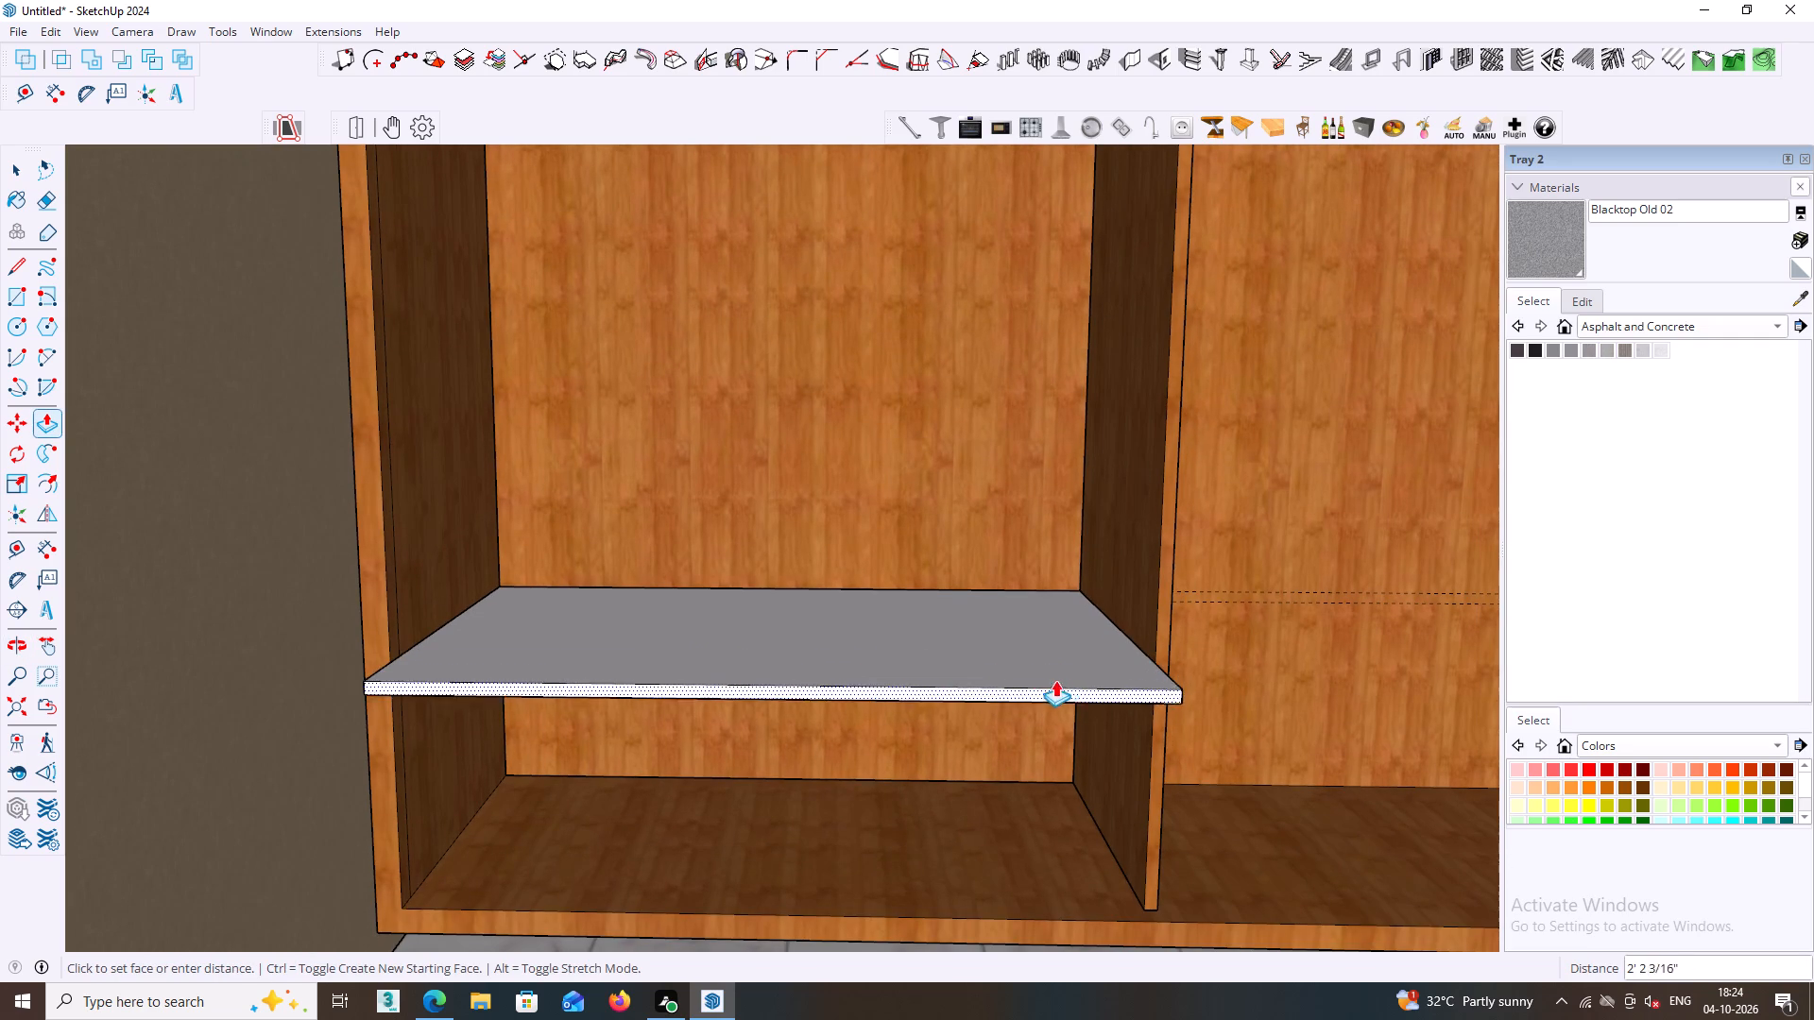
click(1153, 654)
middle_drag(1153, 654, 1053, 603)
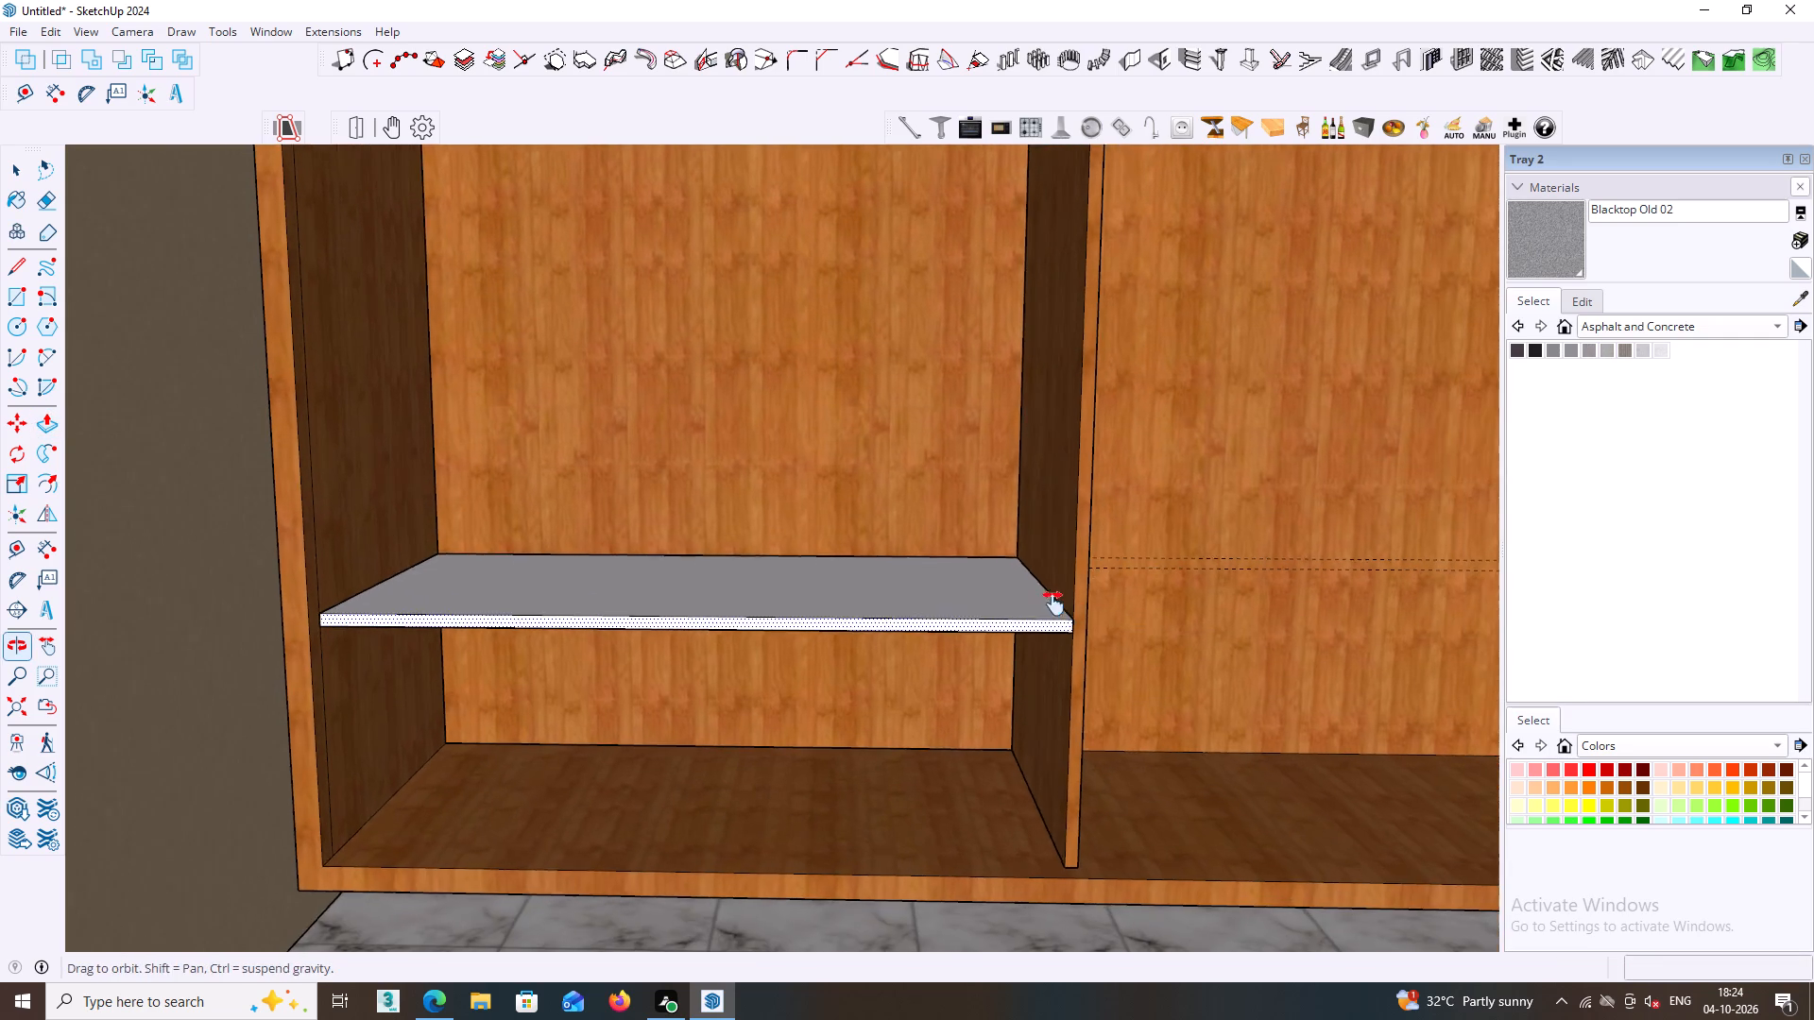
middle_drag(1053, 603, 1052, 603)
key(space)
Select all of the left compartment's new shelf geometry, make it a group, and deselect it.
scroll(1052, 637, down, 4)
middle_drag(1082, 653, 964, 614)
double_click(898, 593)
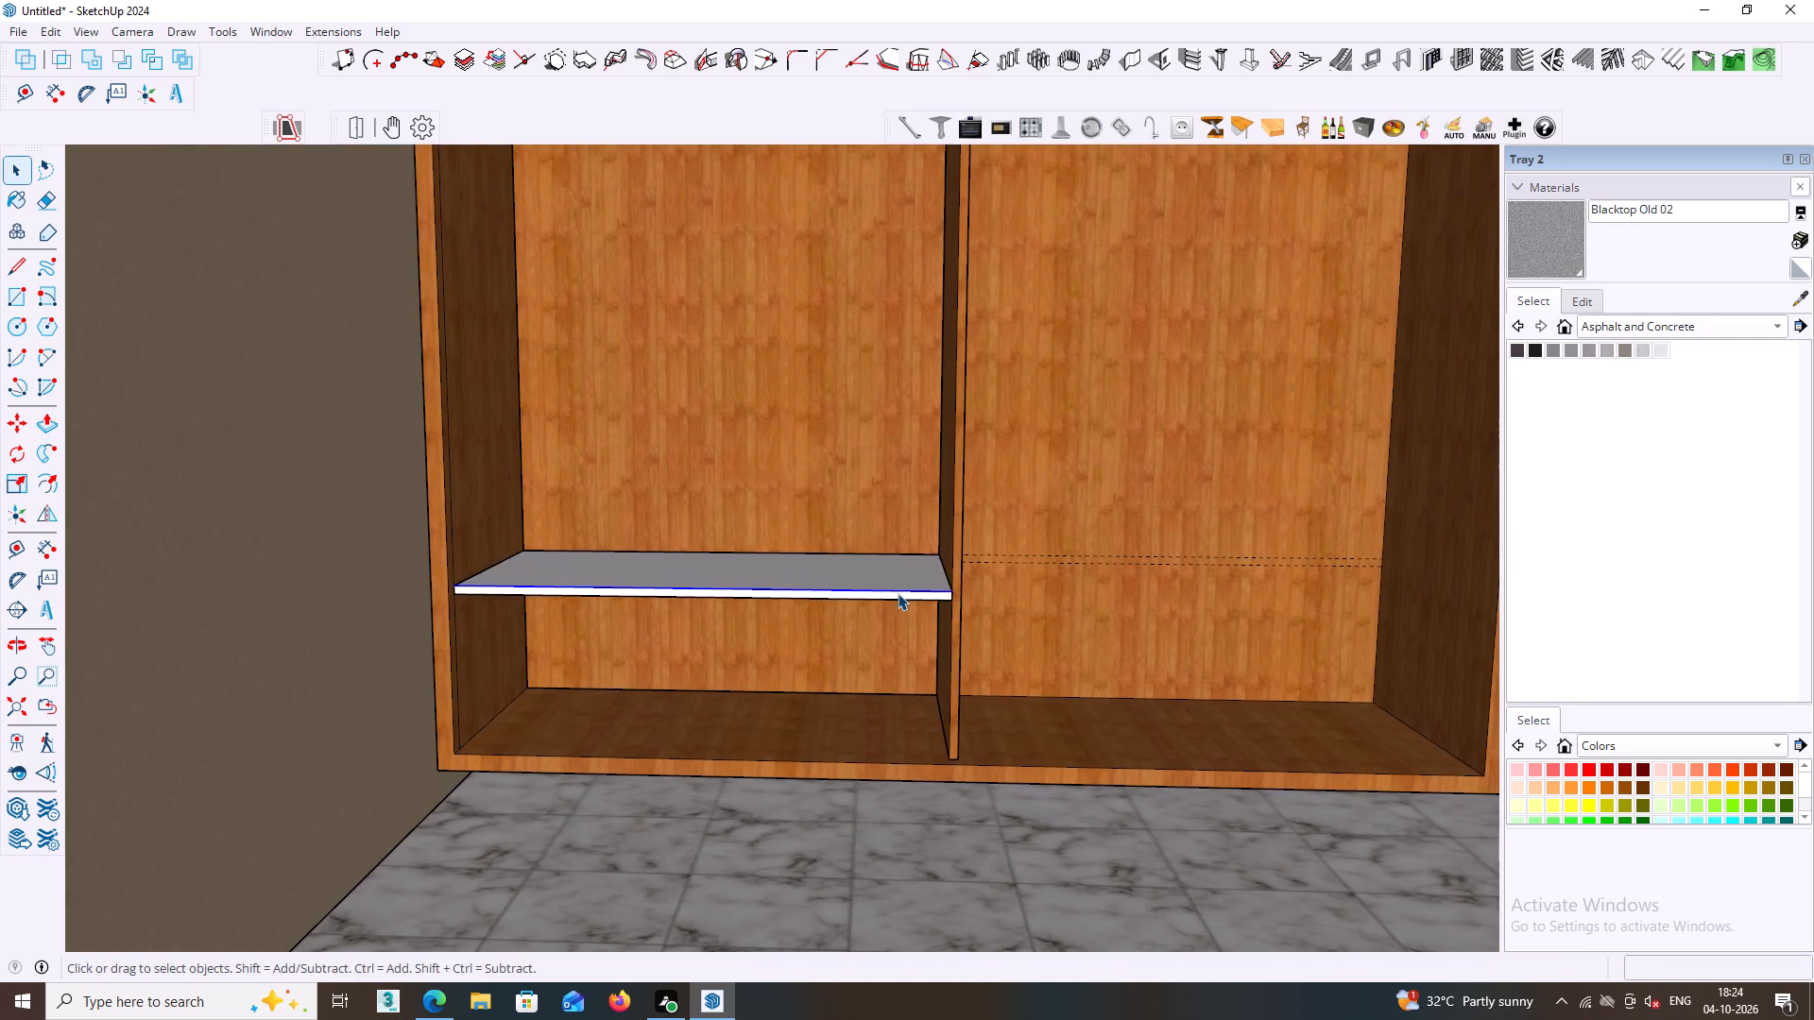
double_click(902, 594)
double_click(902, 594)
middle_drag(904, 591, 897, 529)
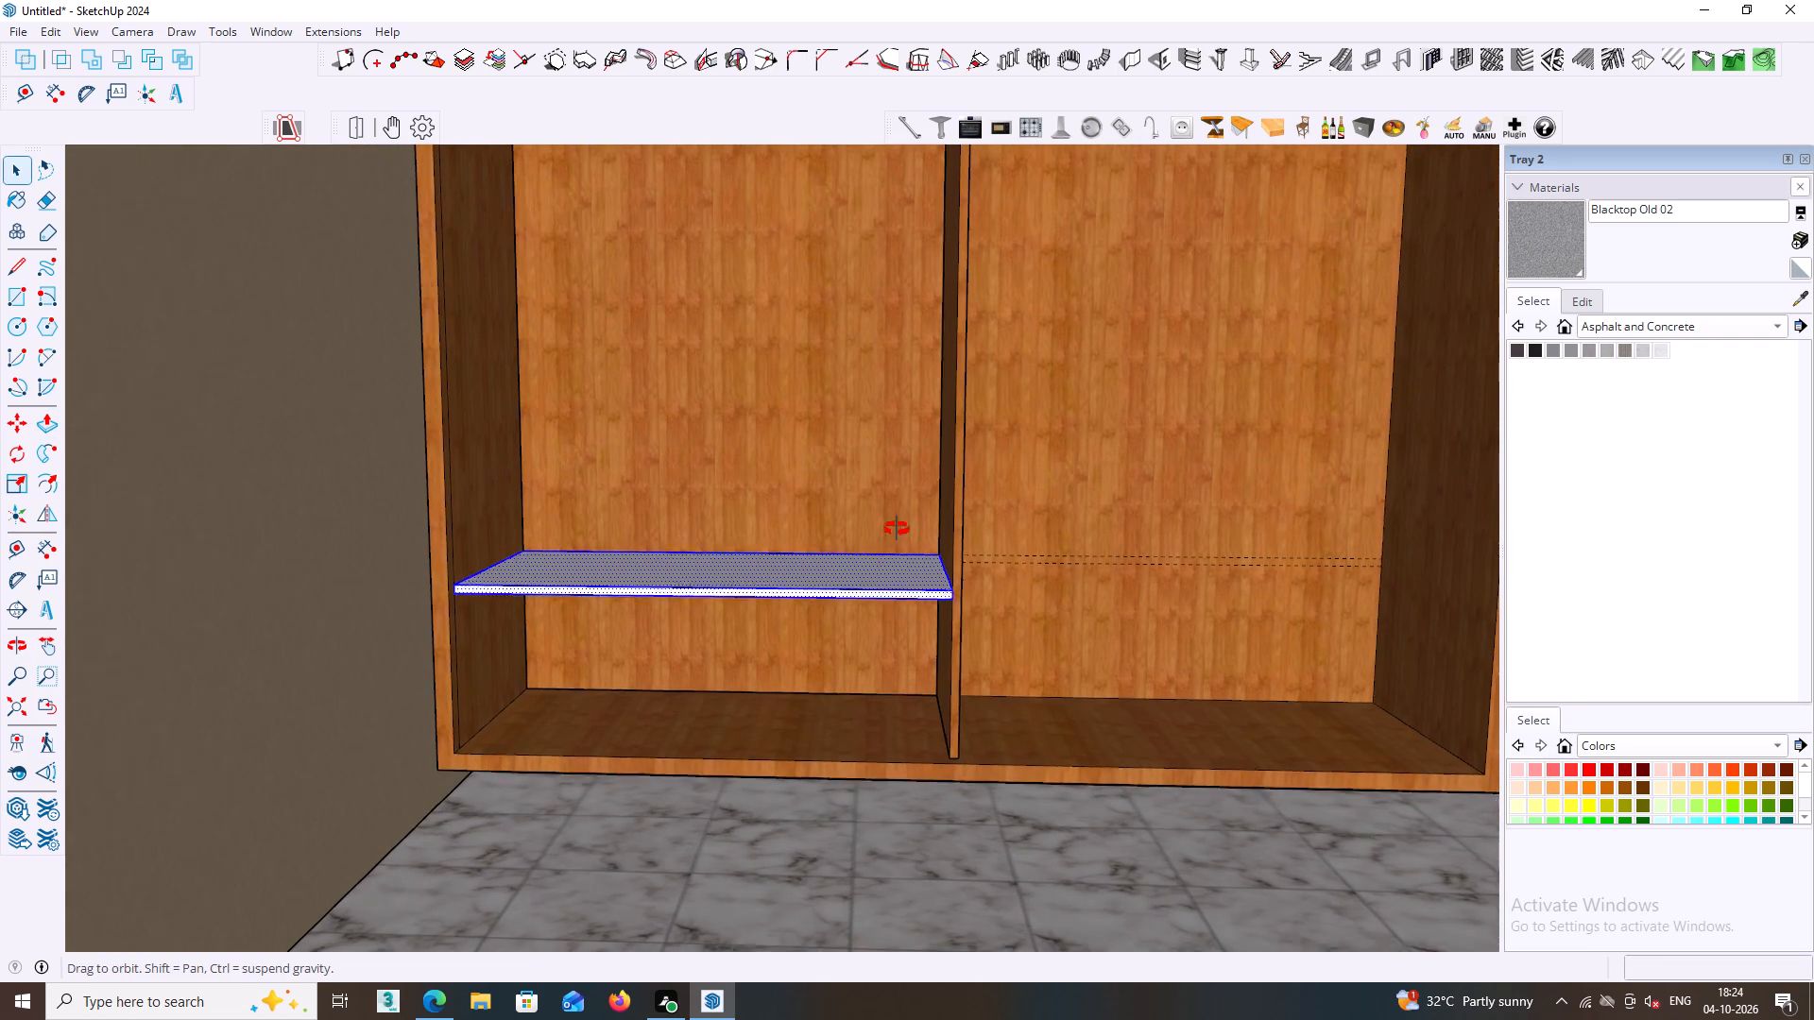
middle_drag(897, 529, 864, 598)
right_click(861, 599)
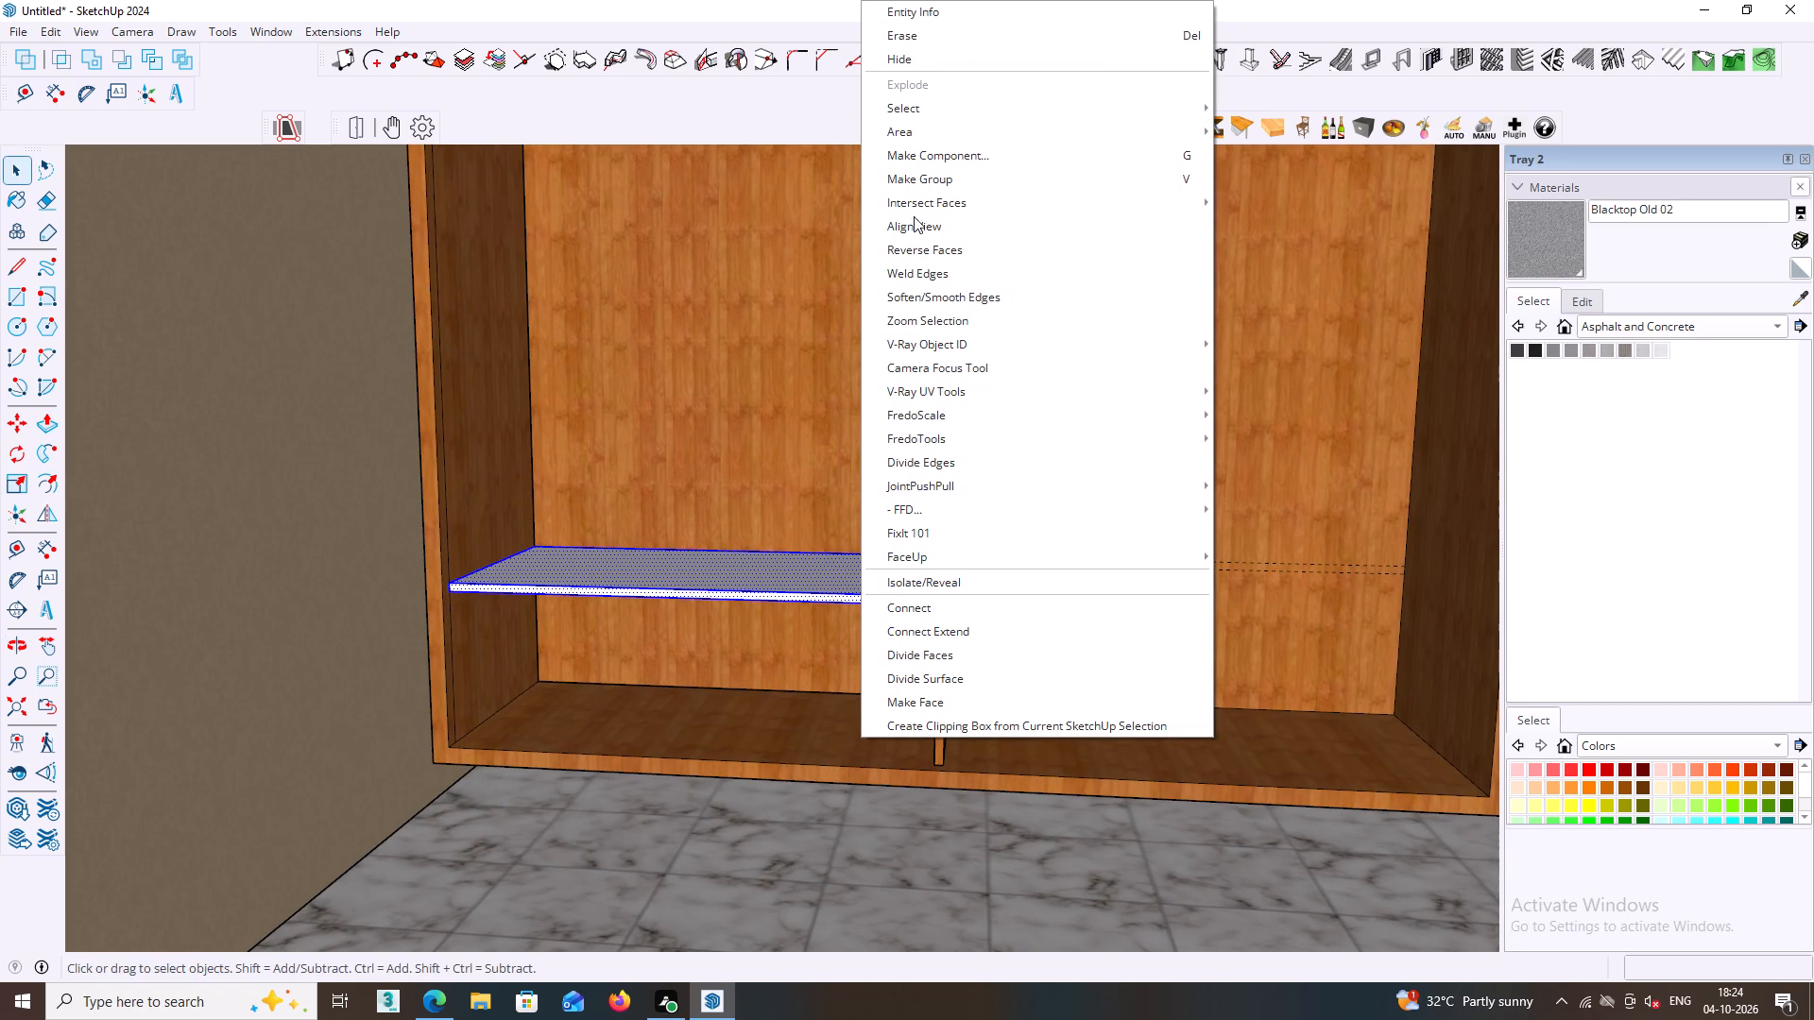
click(922, 184)
key(space)
click(367, 518)
middle_drag(365, 515, 366, 525)
scroll(365, 515, down, 4)
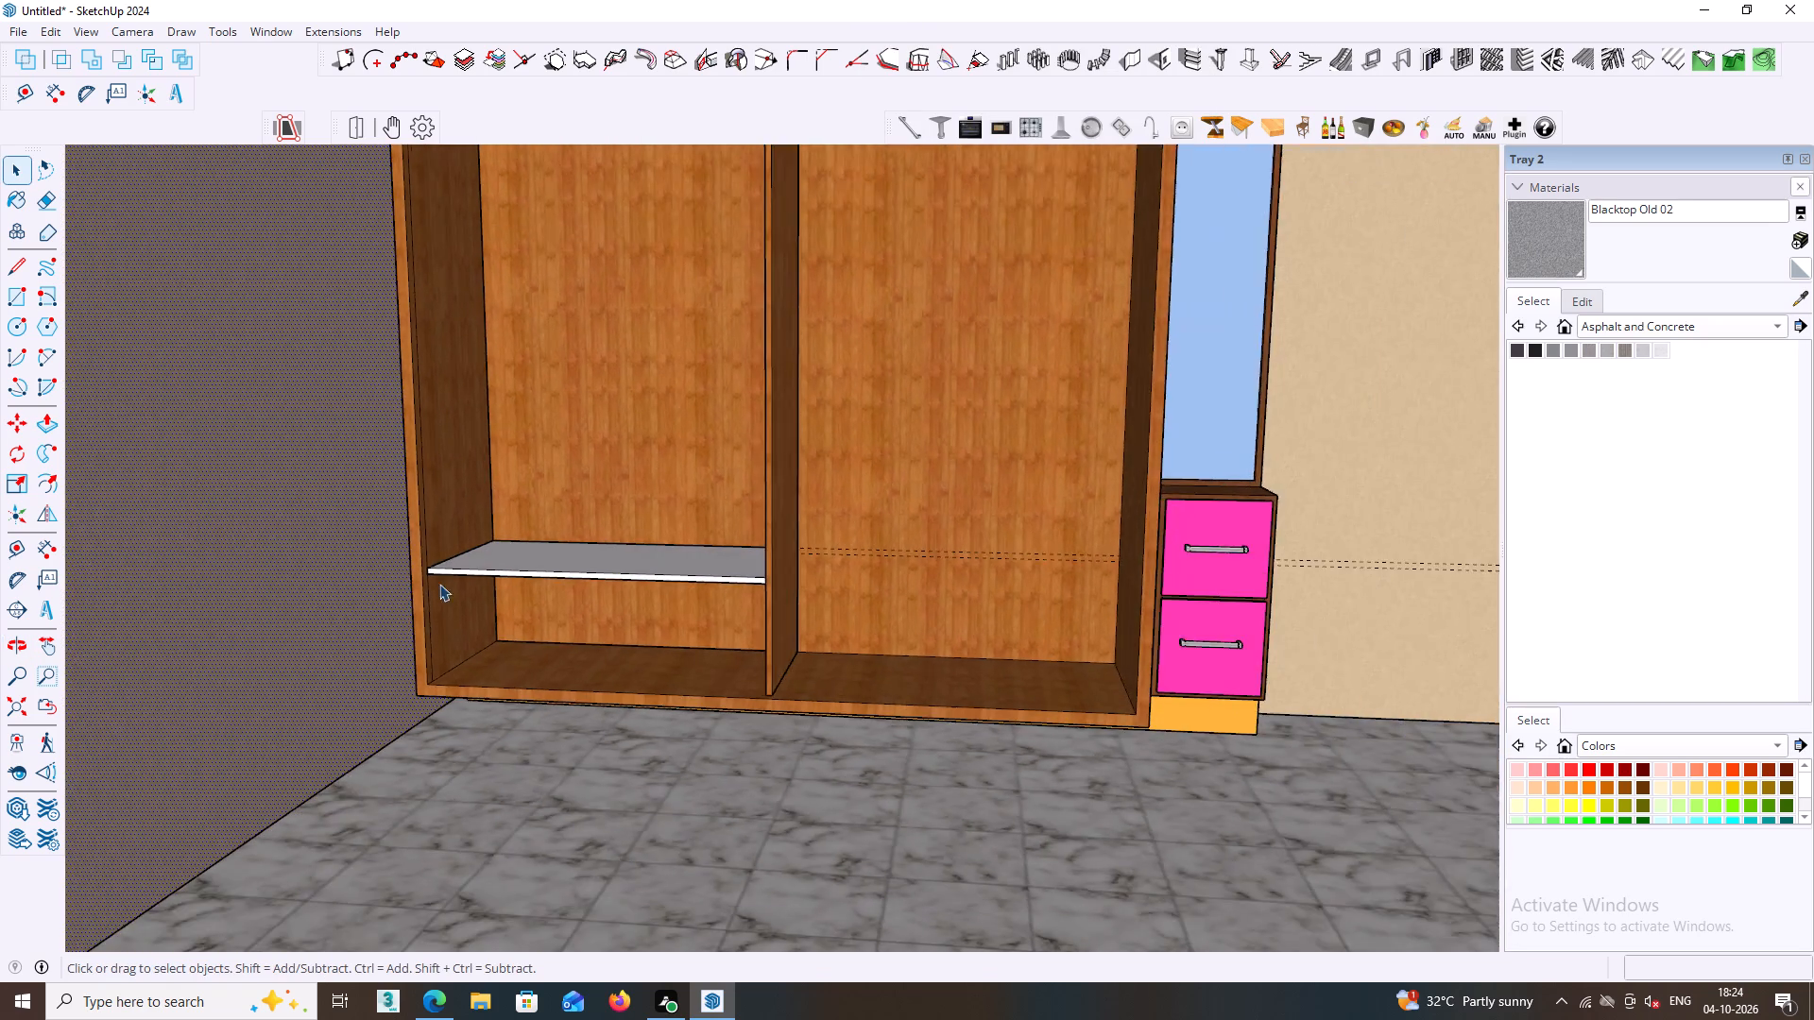
scroll(472, 654, down, 9)
middle_drag(548, 671, 540, 699)
middle_drag(561, 688, 560, 702)
click(265, 668)
Copy the left compartment's shelf into the right compartment, against the right side panel at the same height, and deselect it.
middle_drag(285, 664, 491, 669)
scroll(537, 663, up, 2)
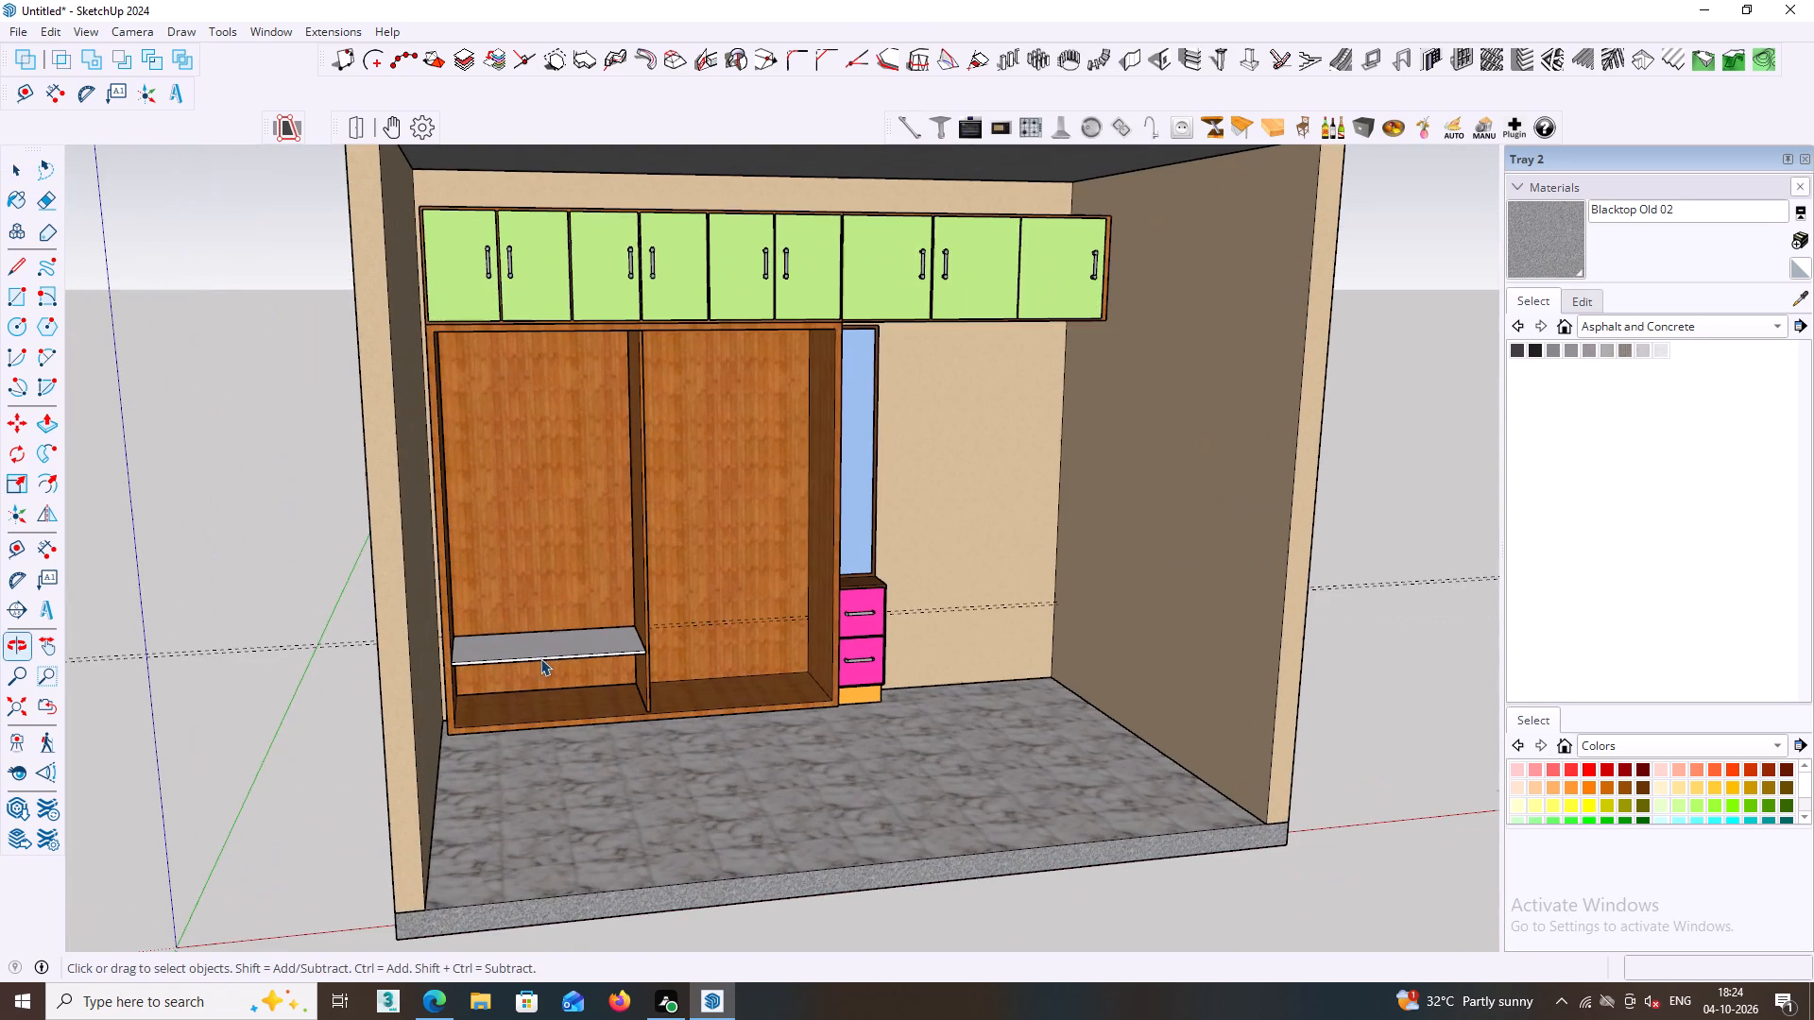
click(550, 647)
middle_drag(550, 647, 492, 621)
key(m)
scroll(614, 661, up, 4)
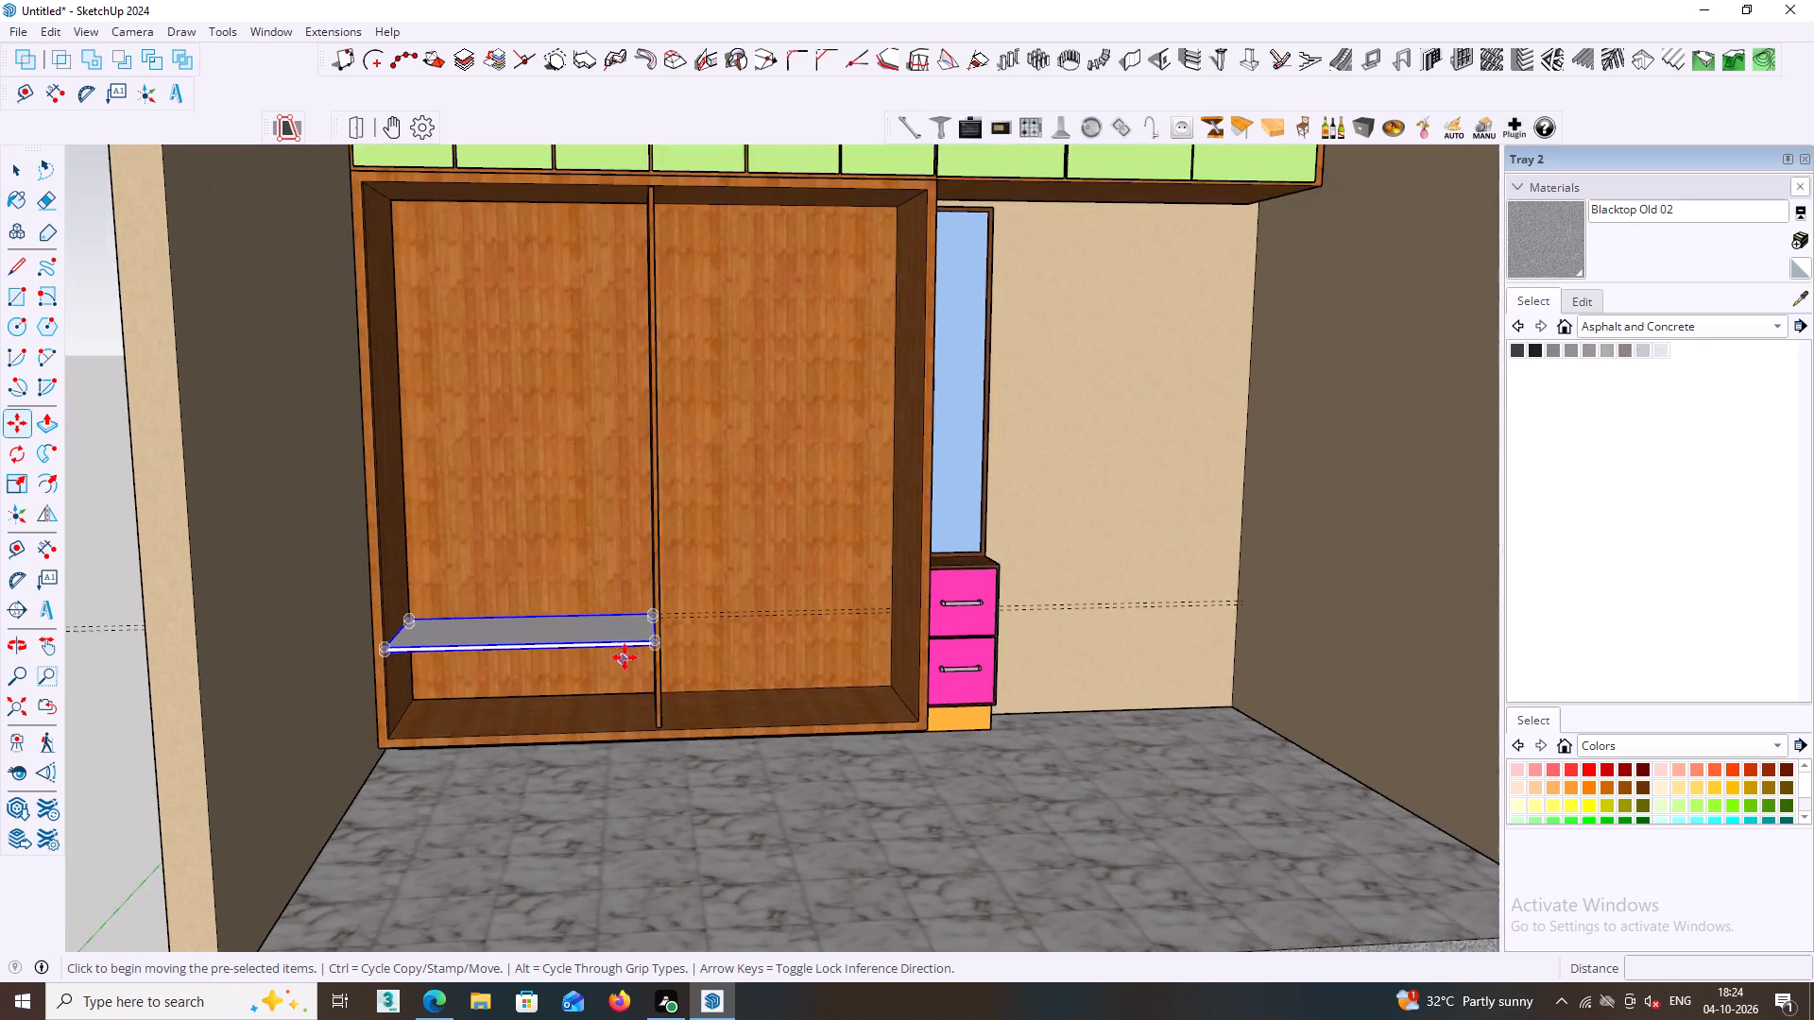
scroll(625, 657, up, 8)
middle_drag(712, 634, 716, 595)
scroll(701, 518, up, 1)
middle_drag(703, 522, 700, 566)
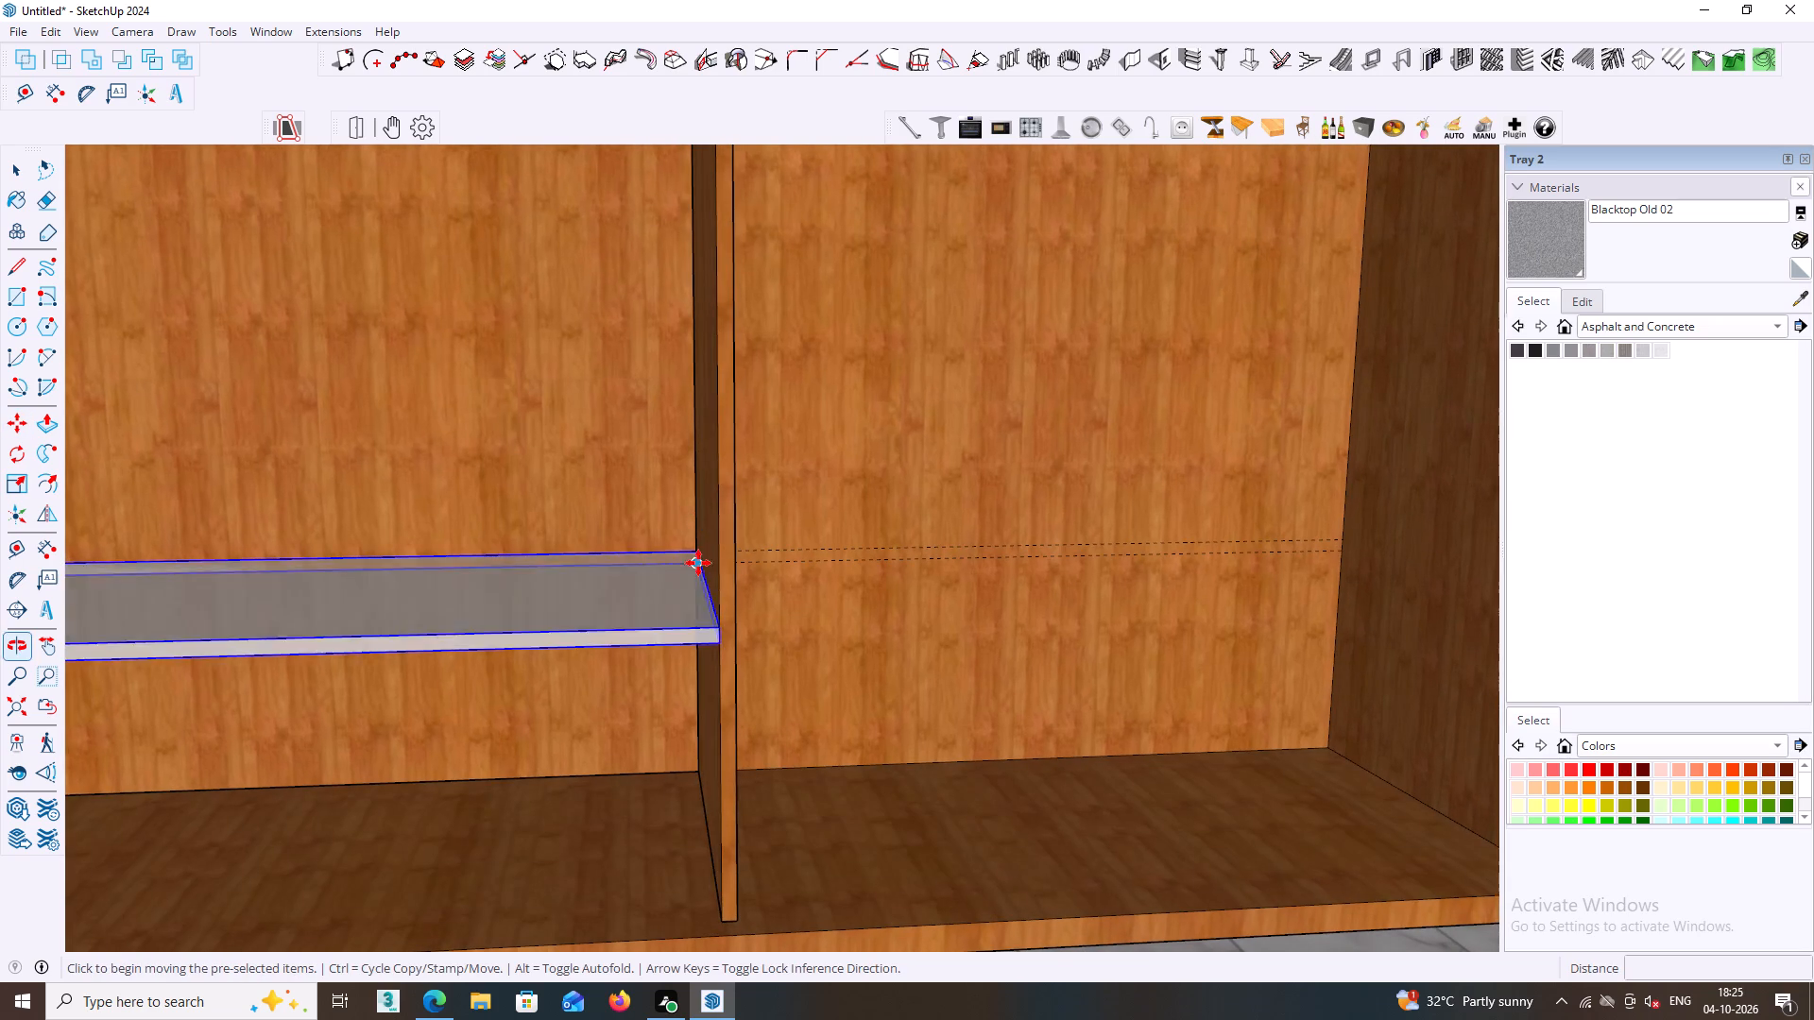
click(695, 548)
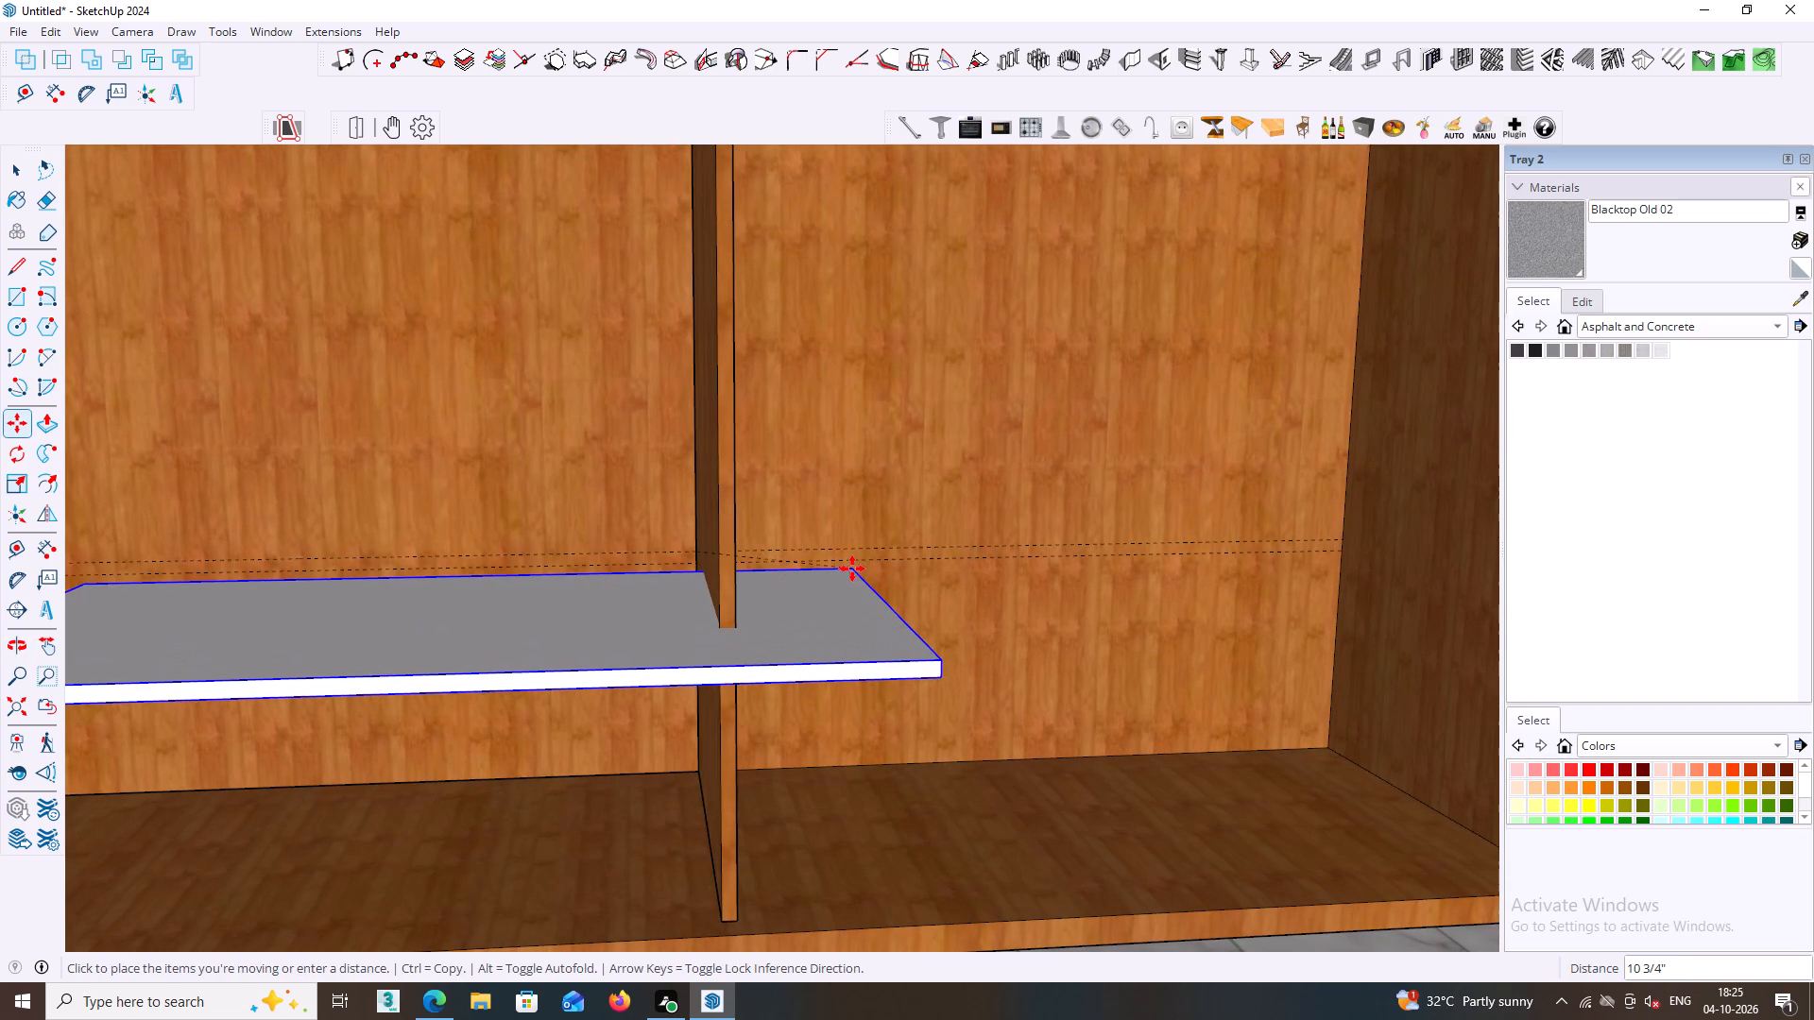
middle_drag(972, 531, 514, 527)
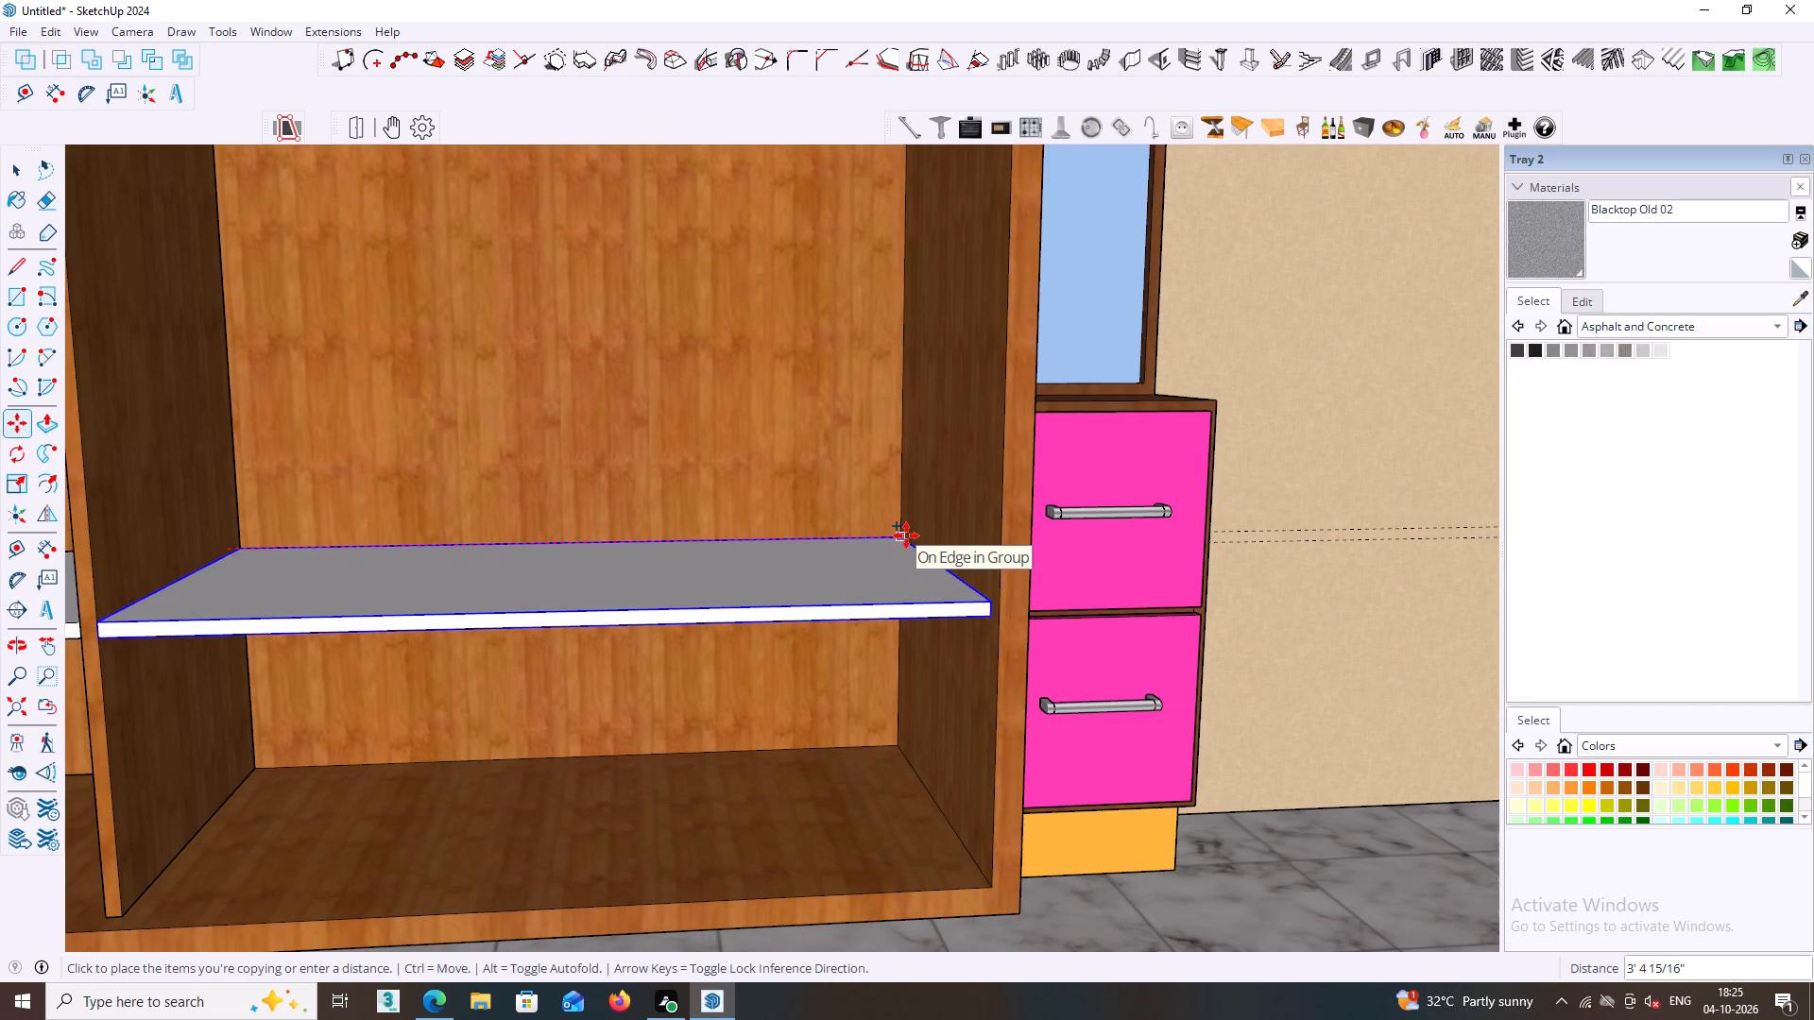
click(906, 535)
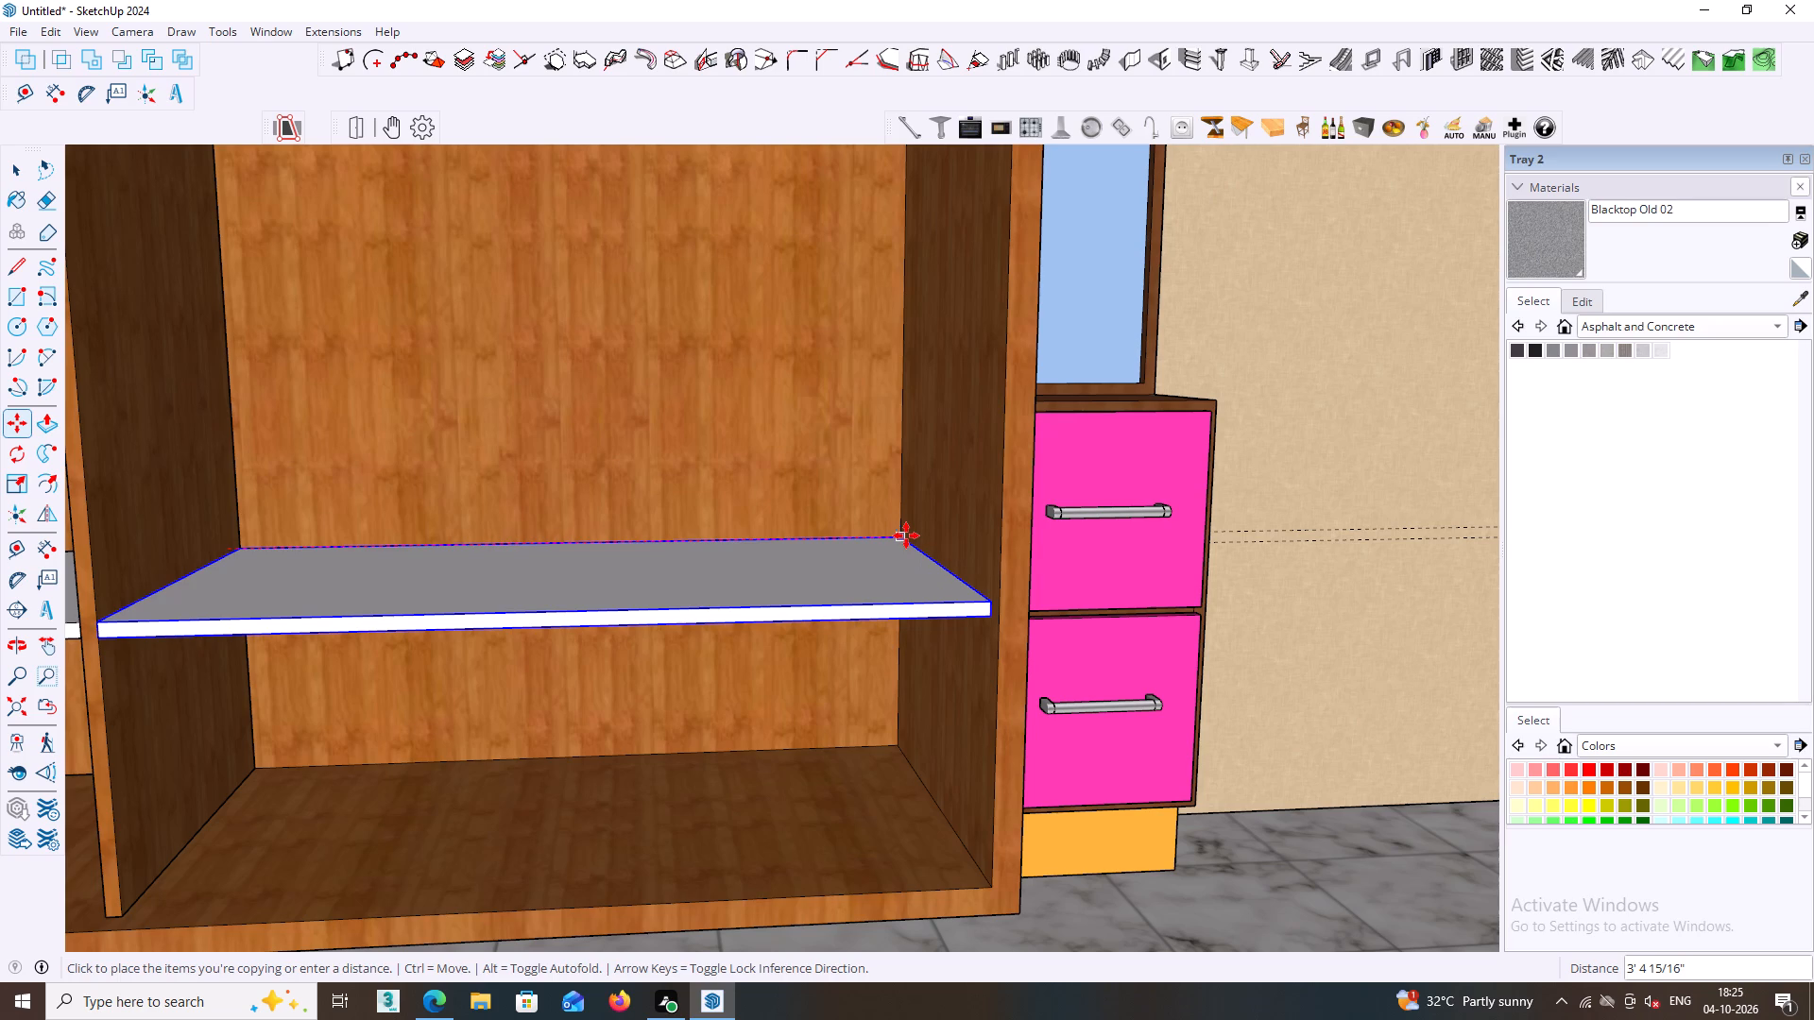
key(space)
middle_drag(903, 547, 901, 563)
scroll(902, 550, down, 15)
middle_drag(898, 568, 897, 588)
middle_drag(898, 602, 897, 611)
middle_drag(896, 634, 889, 644)
middle_drag(884, 648, 874, 652)
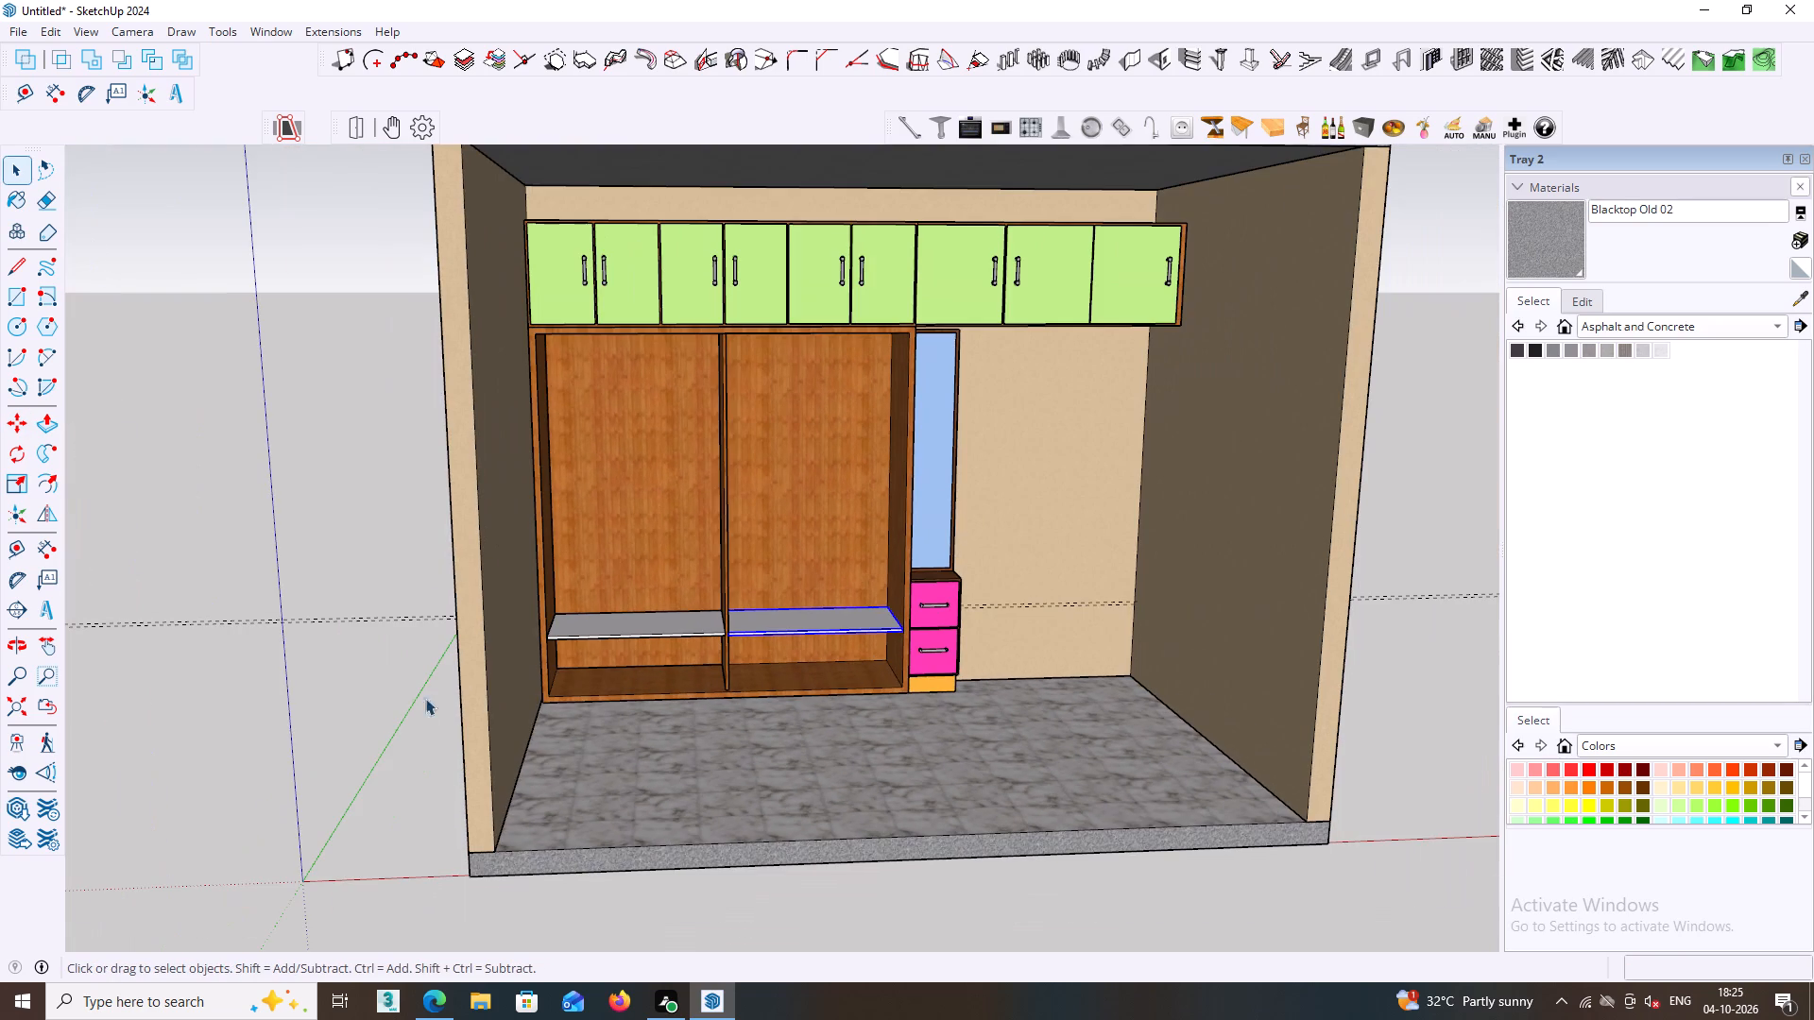
click(285, 717)
scroll(297, 701, down, 1)
click(360, 698)
Copy the left compartment's shelf straight up by 1'1".
scroll(614, 634, up, 2)
click(617, 635)
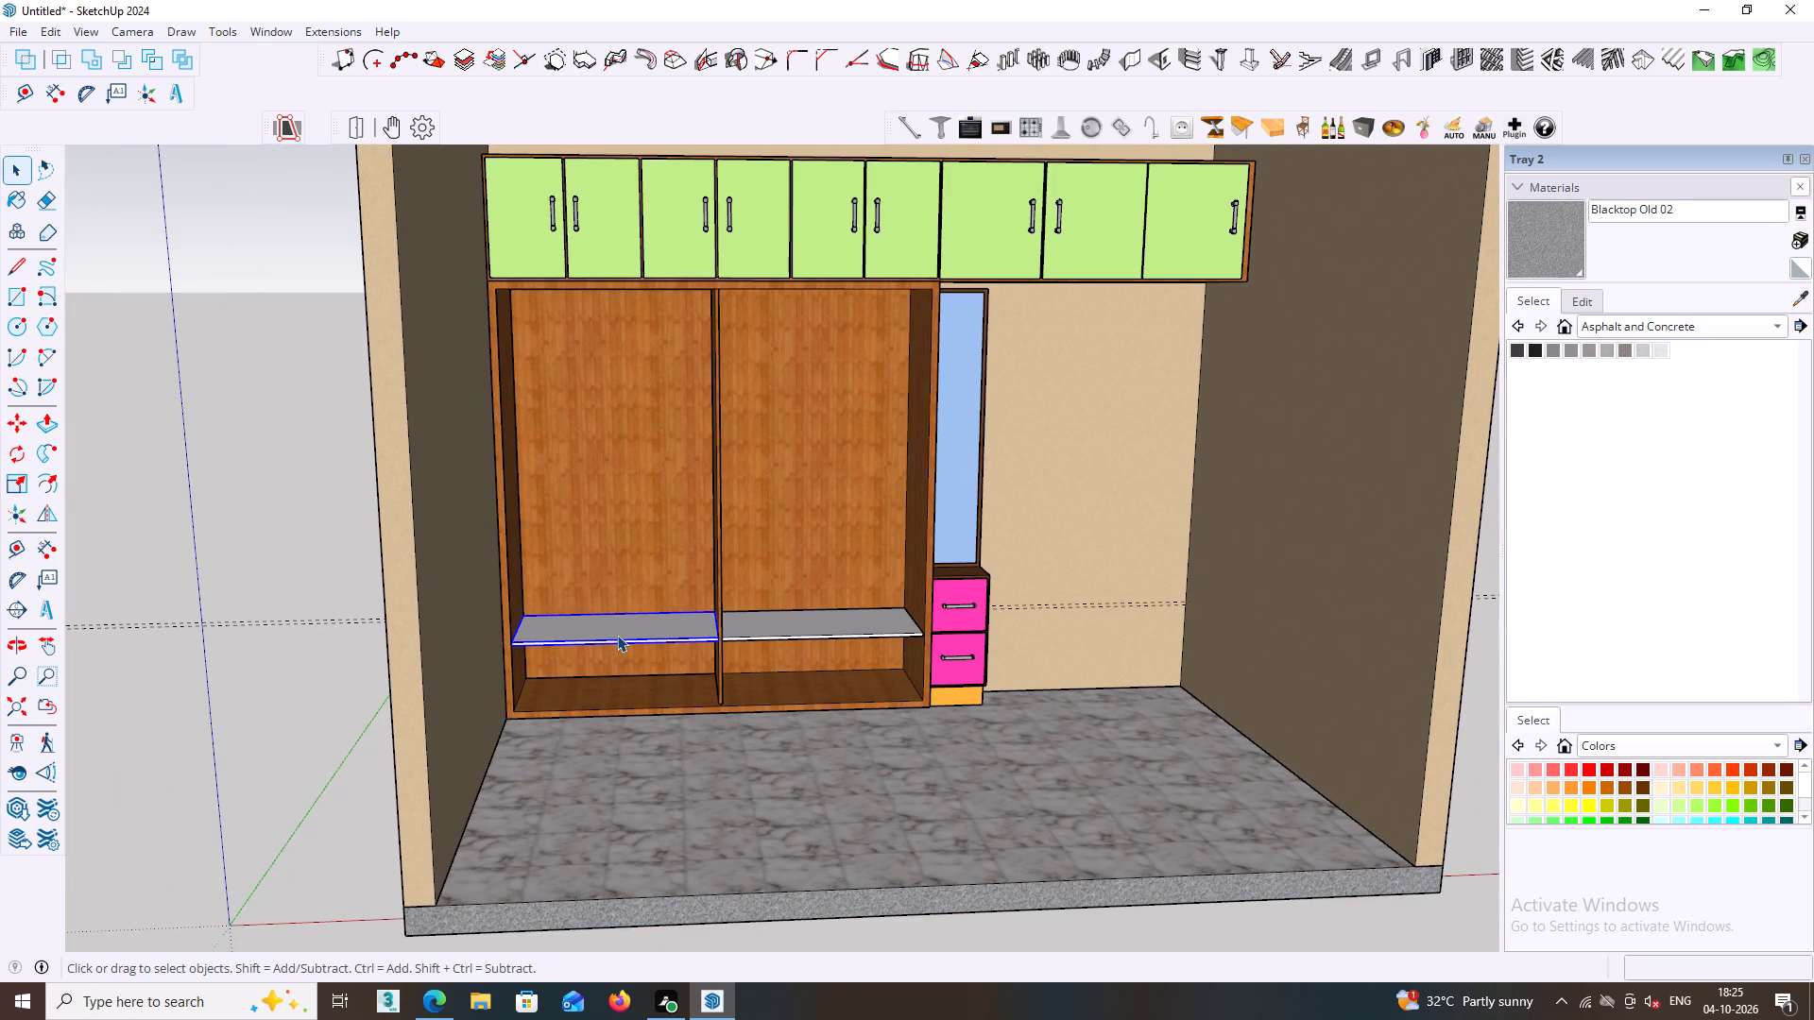
key(m)
scroll(644, 621, up, 5)
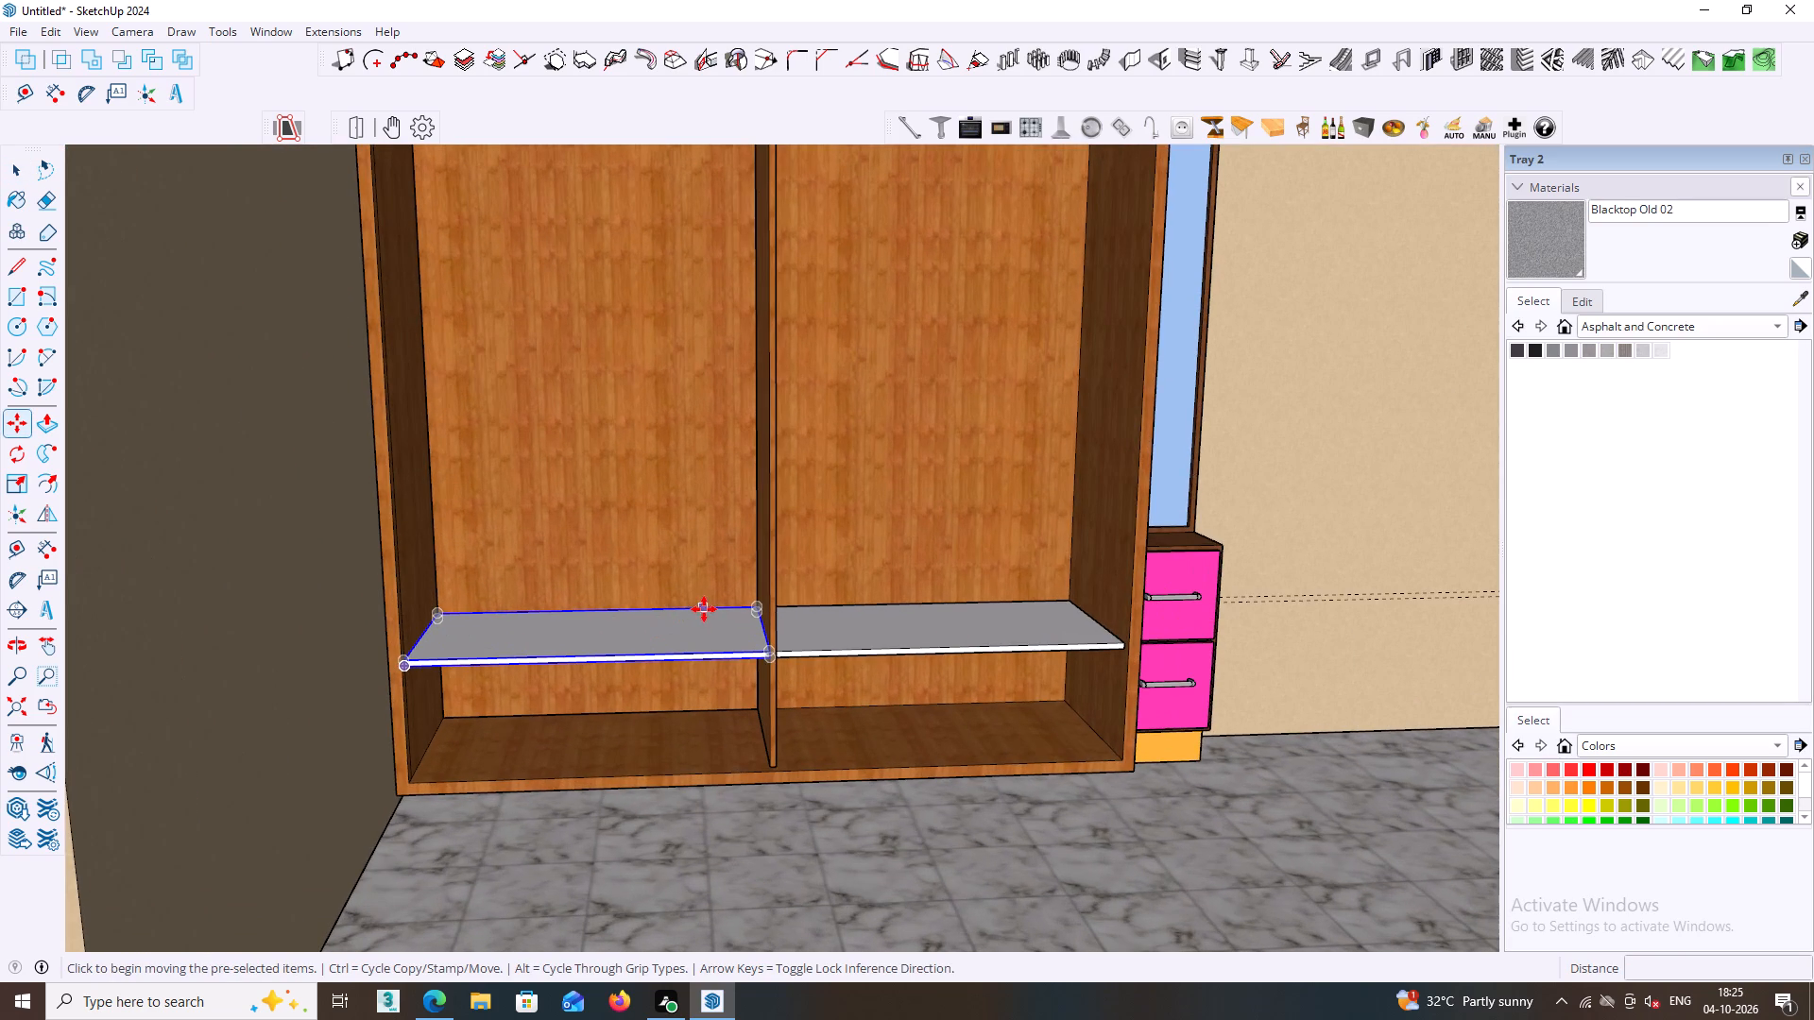
middle_drag(642, 568, 634, 530)
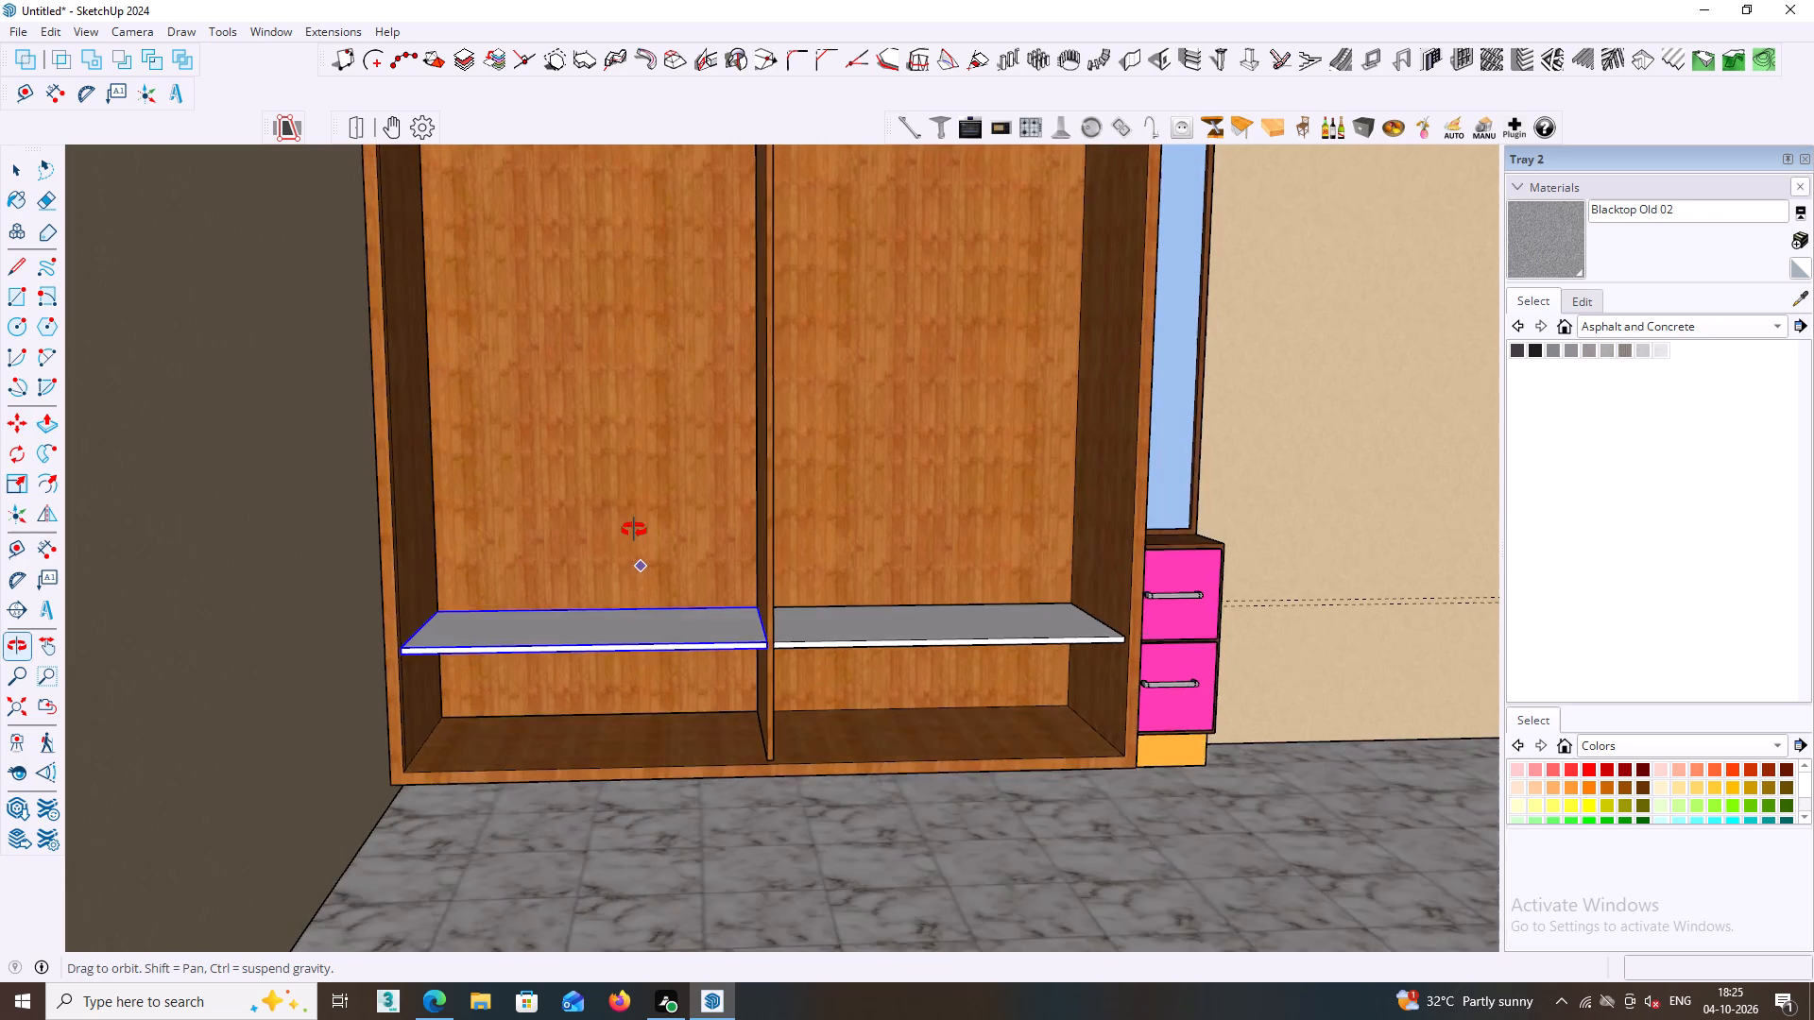
middle_drag(634, 530, 635, 520)
scroll(642, 503, up, 2)
click(781, 629)
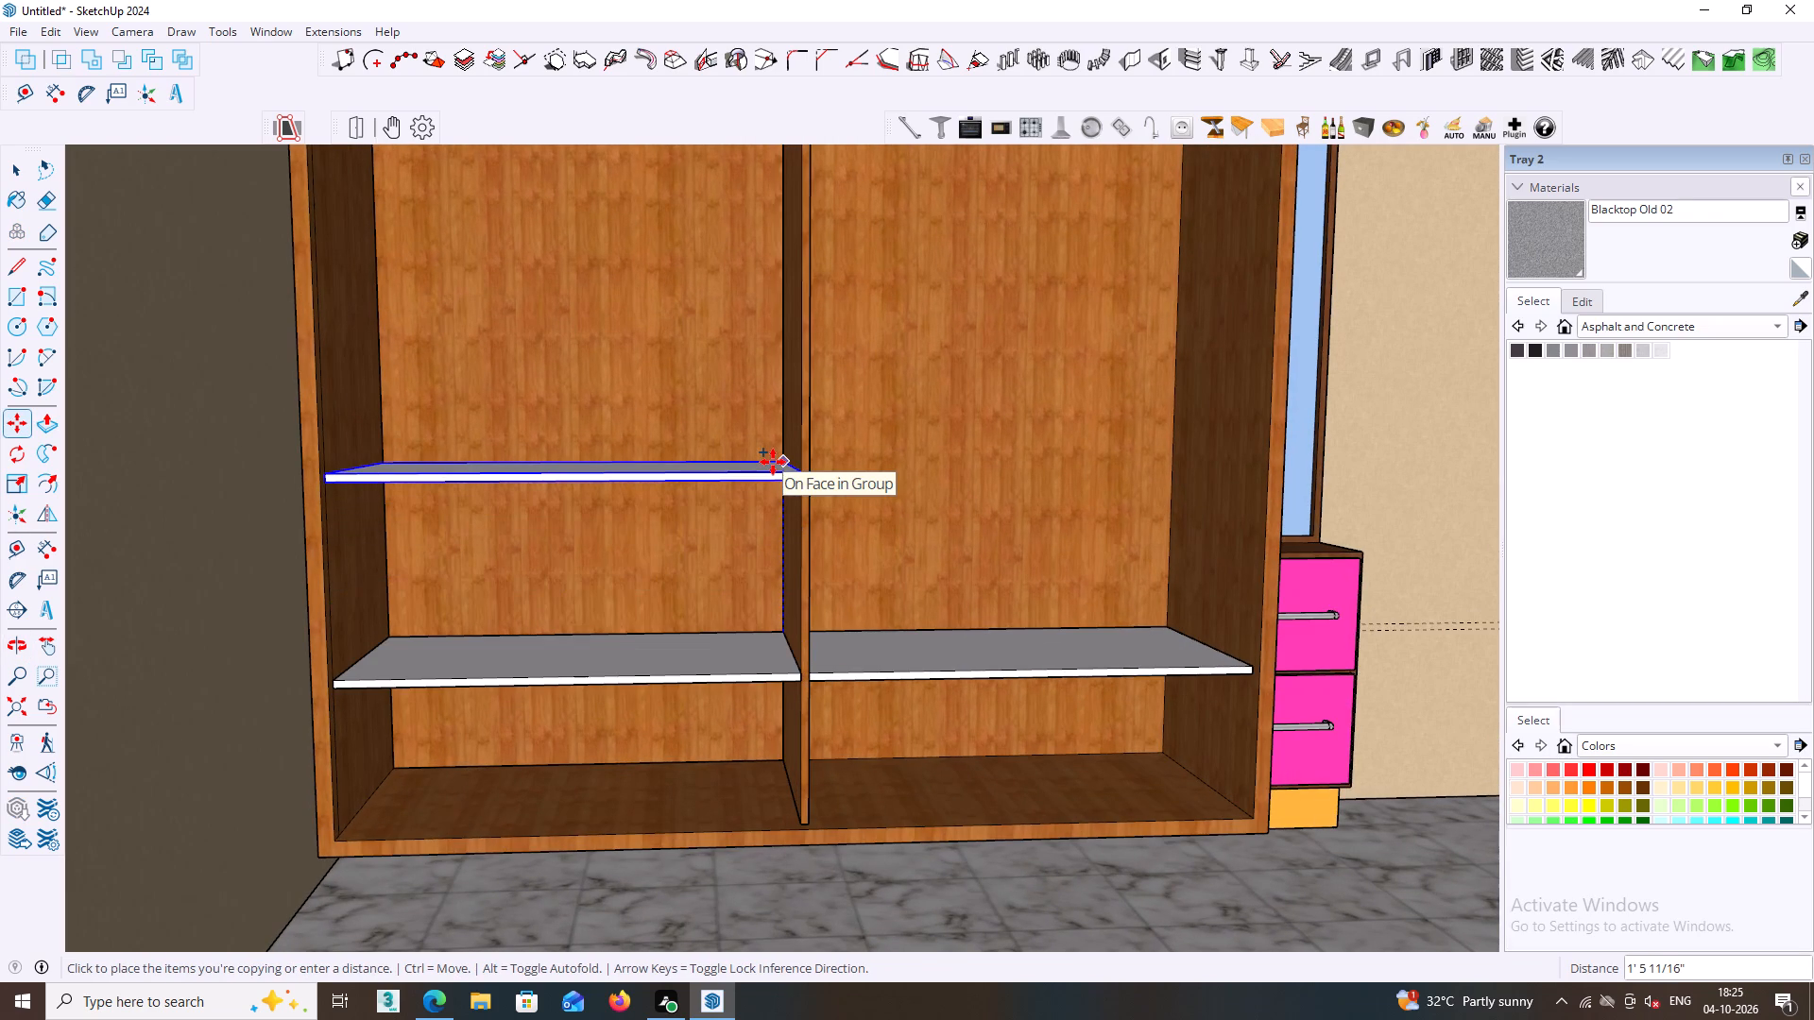
key(1)
text('1)
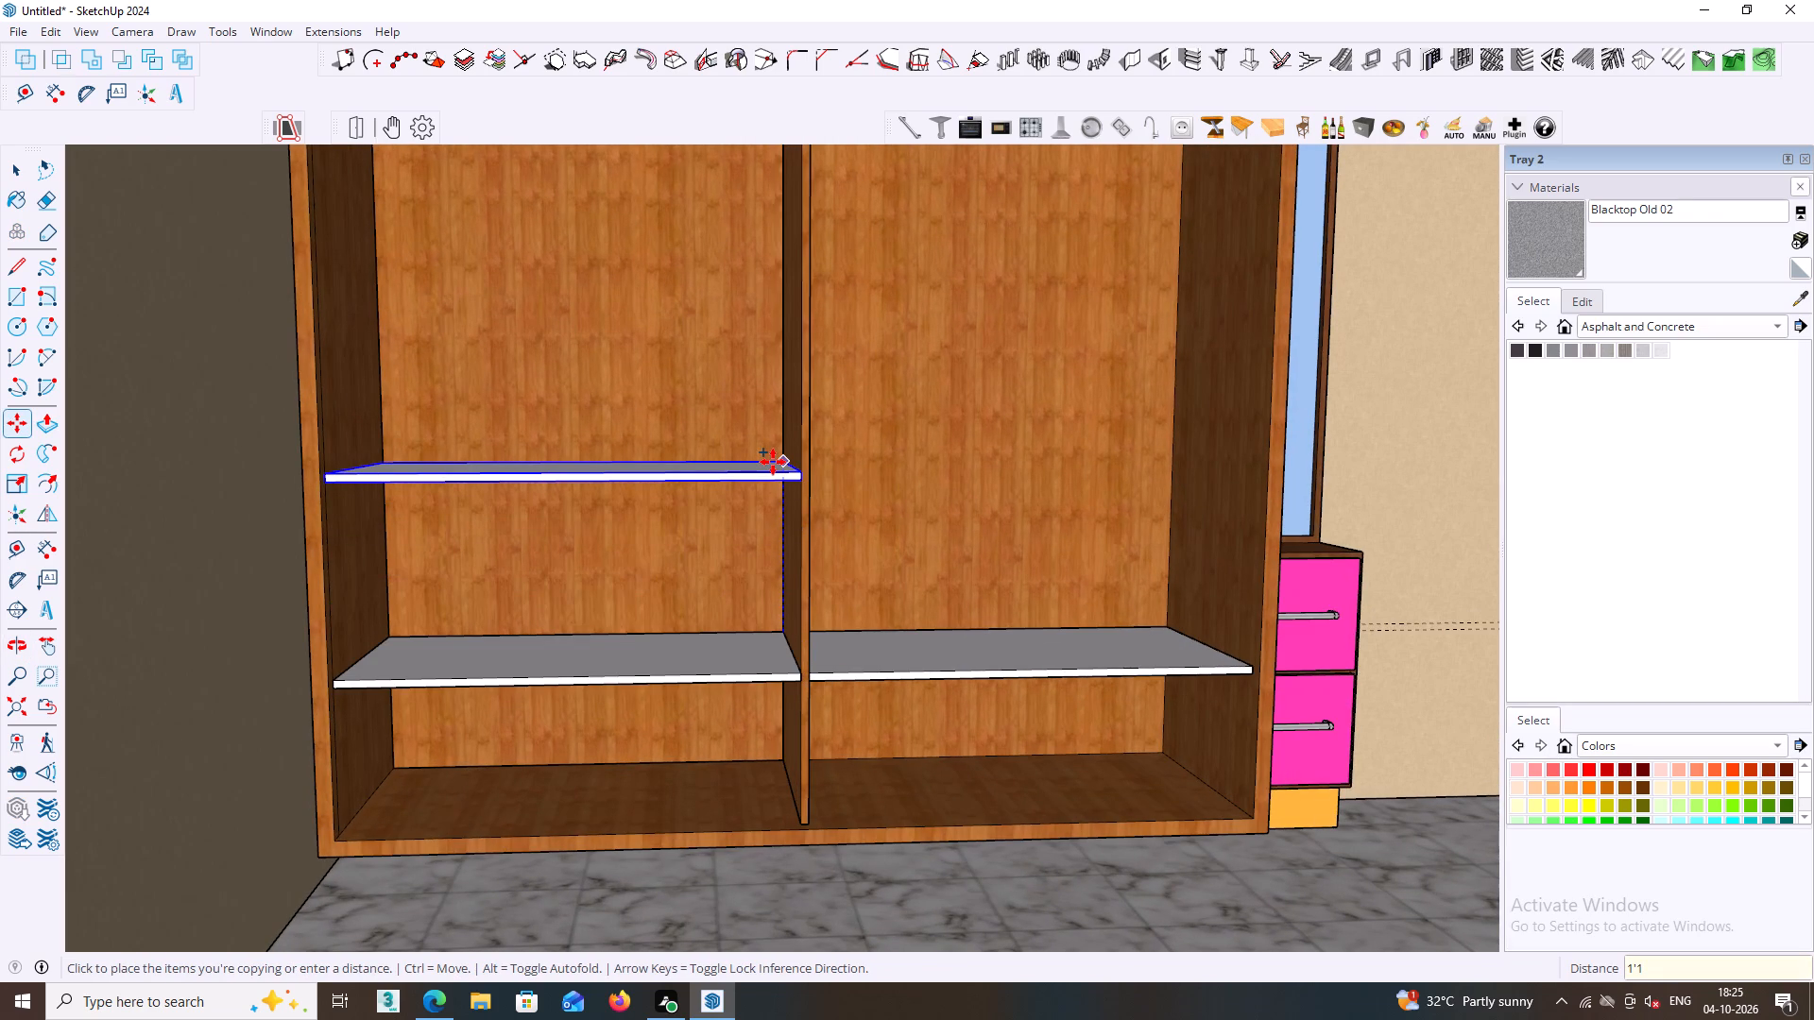
key(Return)
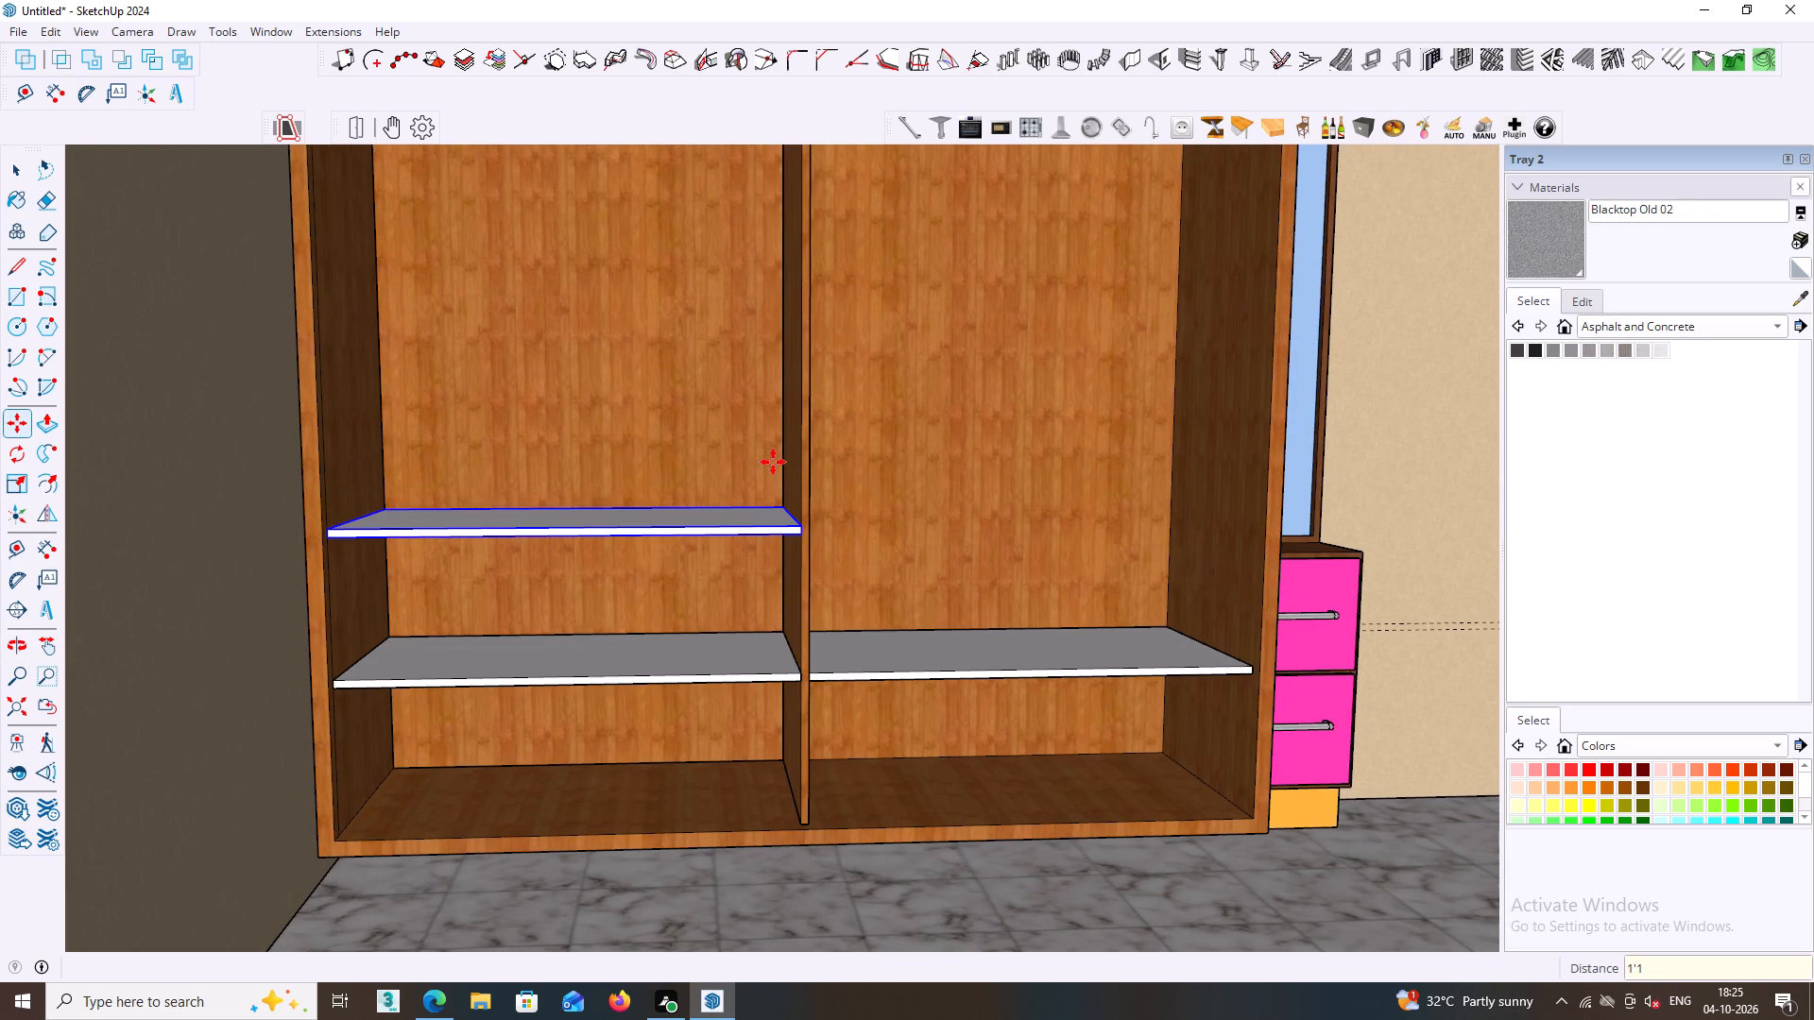
Copy the left compartment's upper shelf across into the right compartment at the same height, and deselect it.
key(space)
middle_drag(843, 520, 774, 517)
scroll(732, 524, up, 2)
middle_drag(740, 522, 800, 577)
key(m)
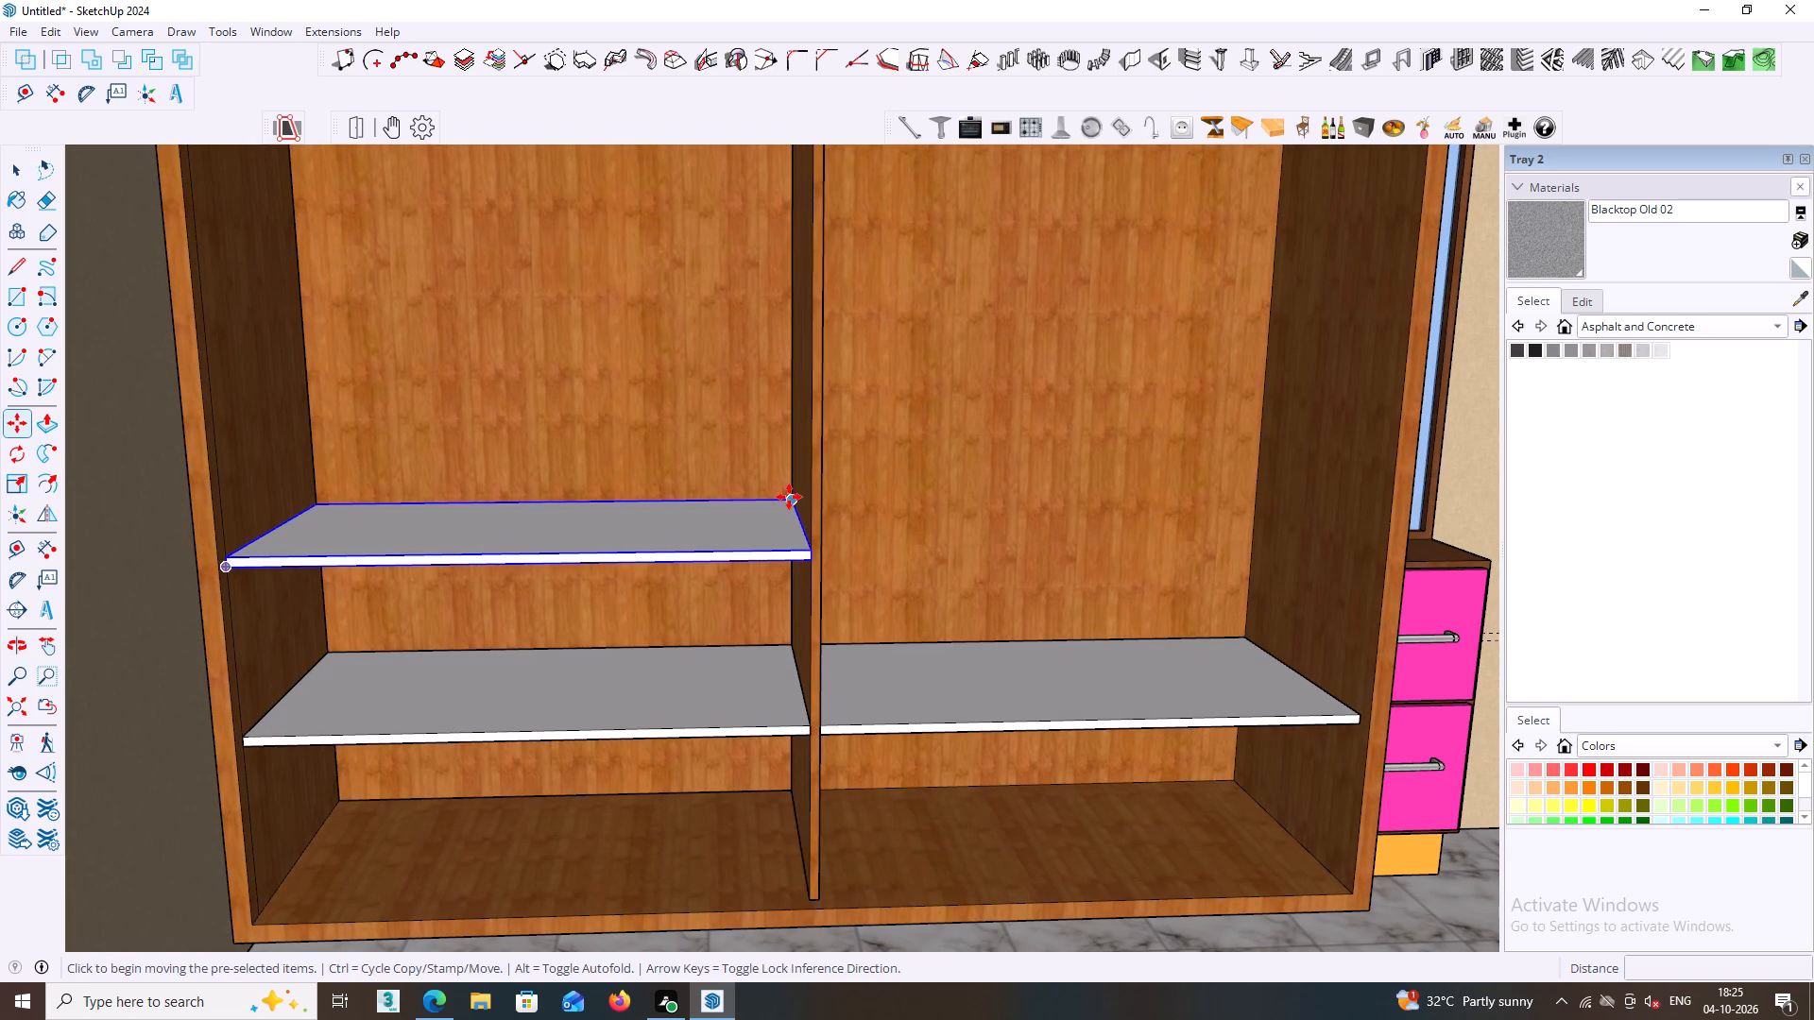
click(789, 497)
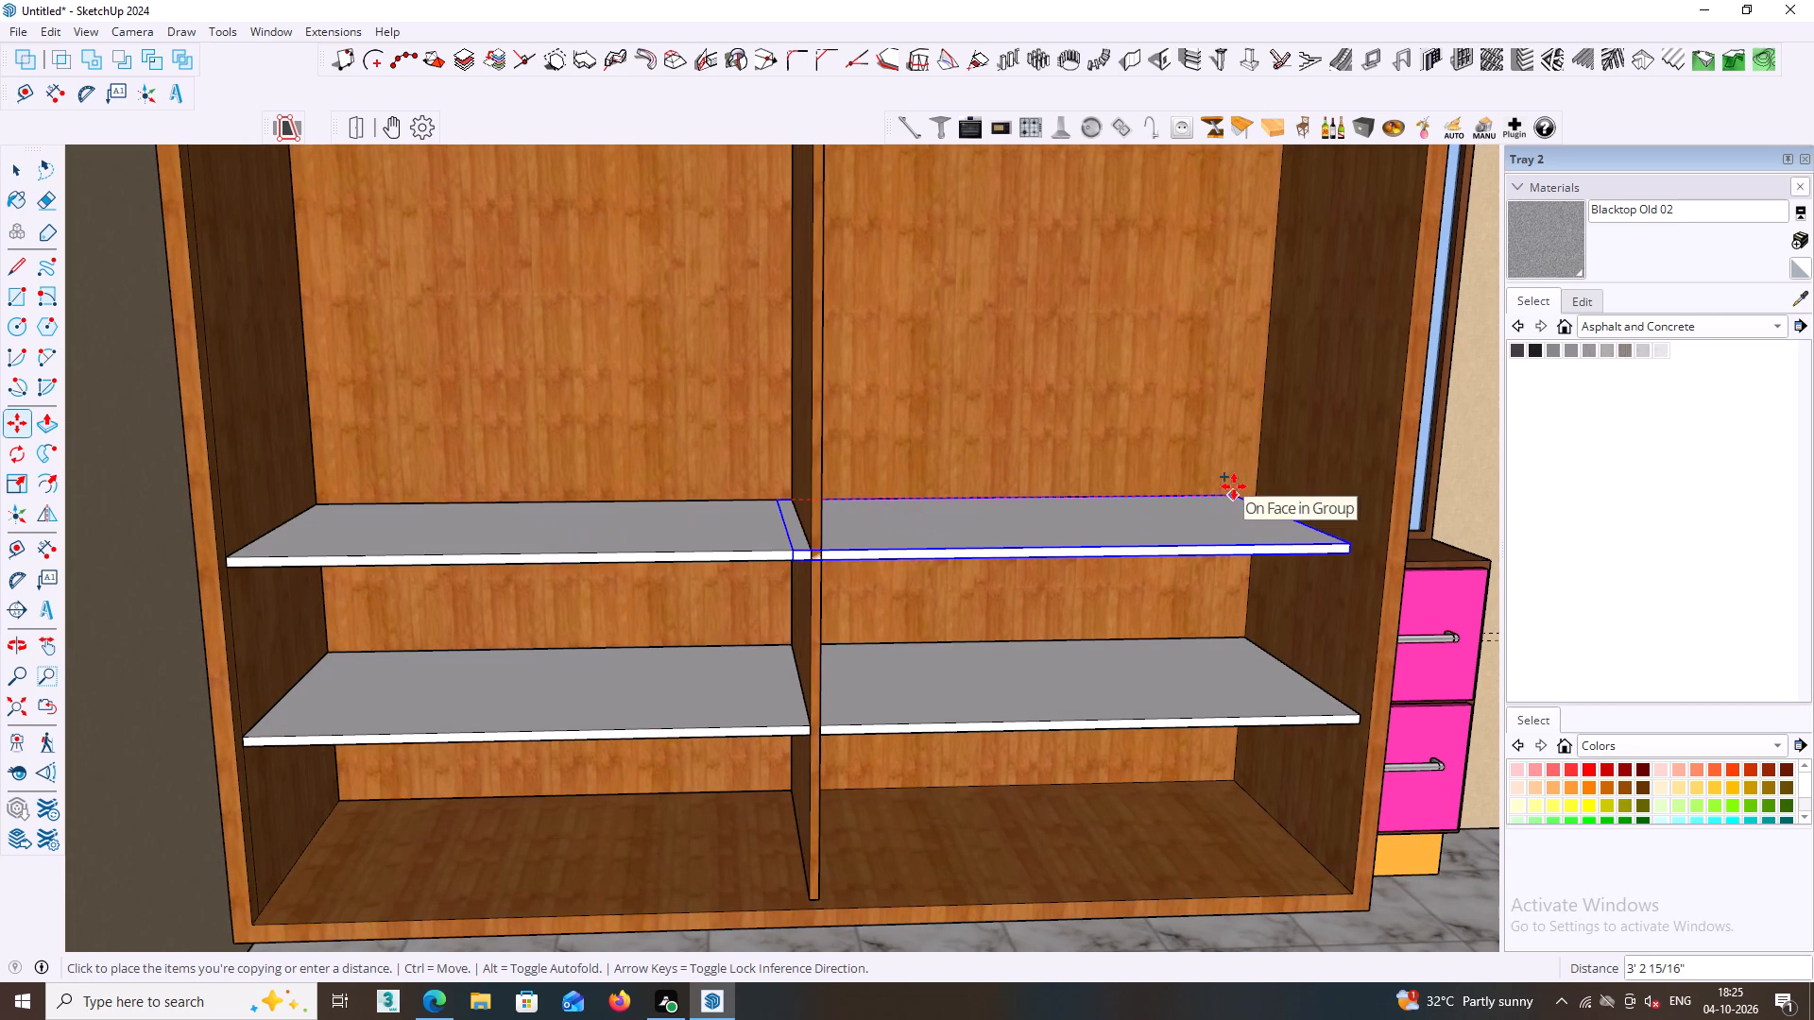
middle_drag(1233, 485, 970, 480)
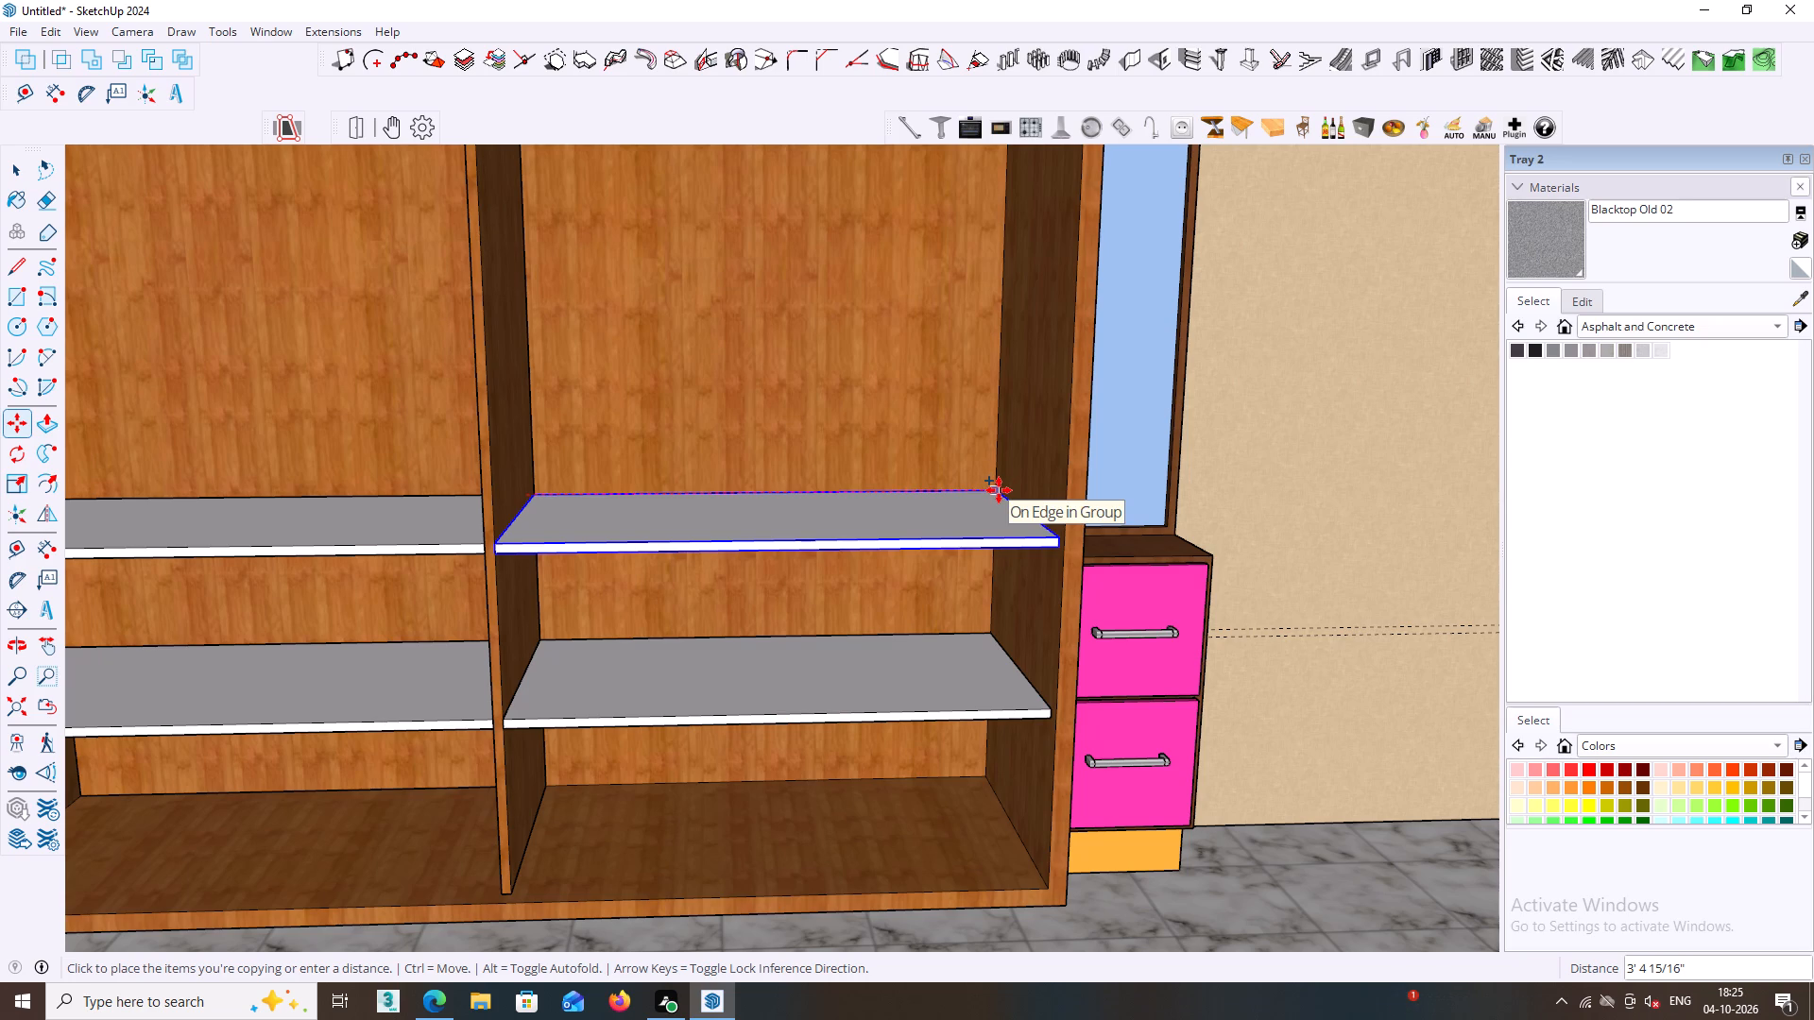
click(999, 490)
key(space)
middle_drag(999, 499, 998, 508)
scroll(999, 499, down, 6)
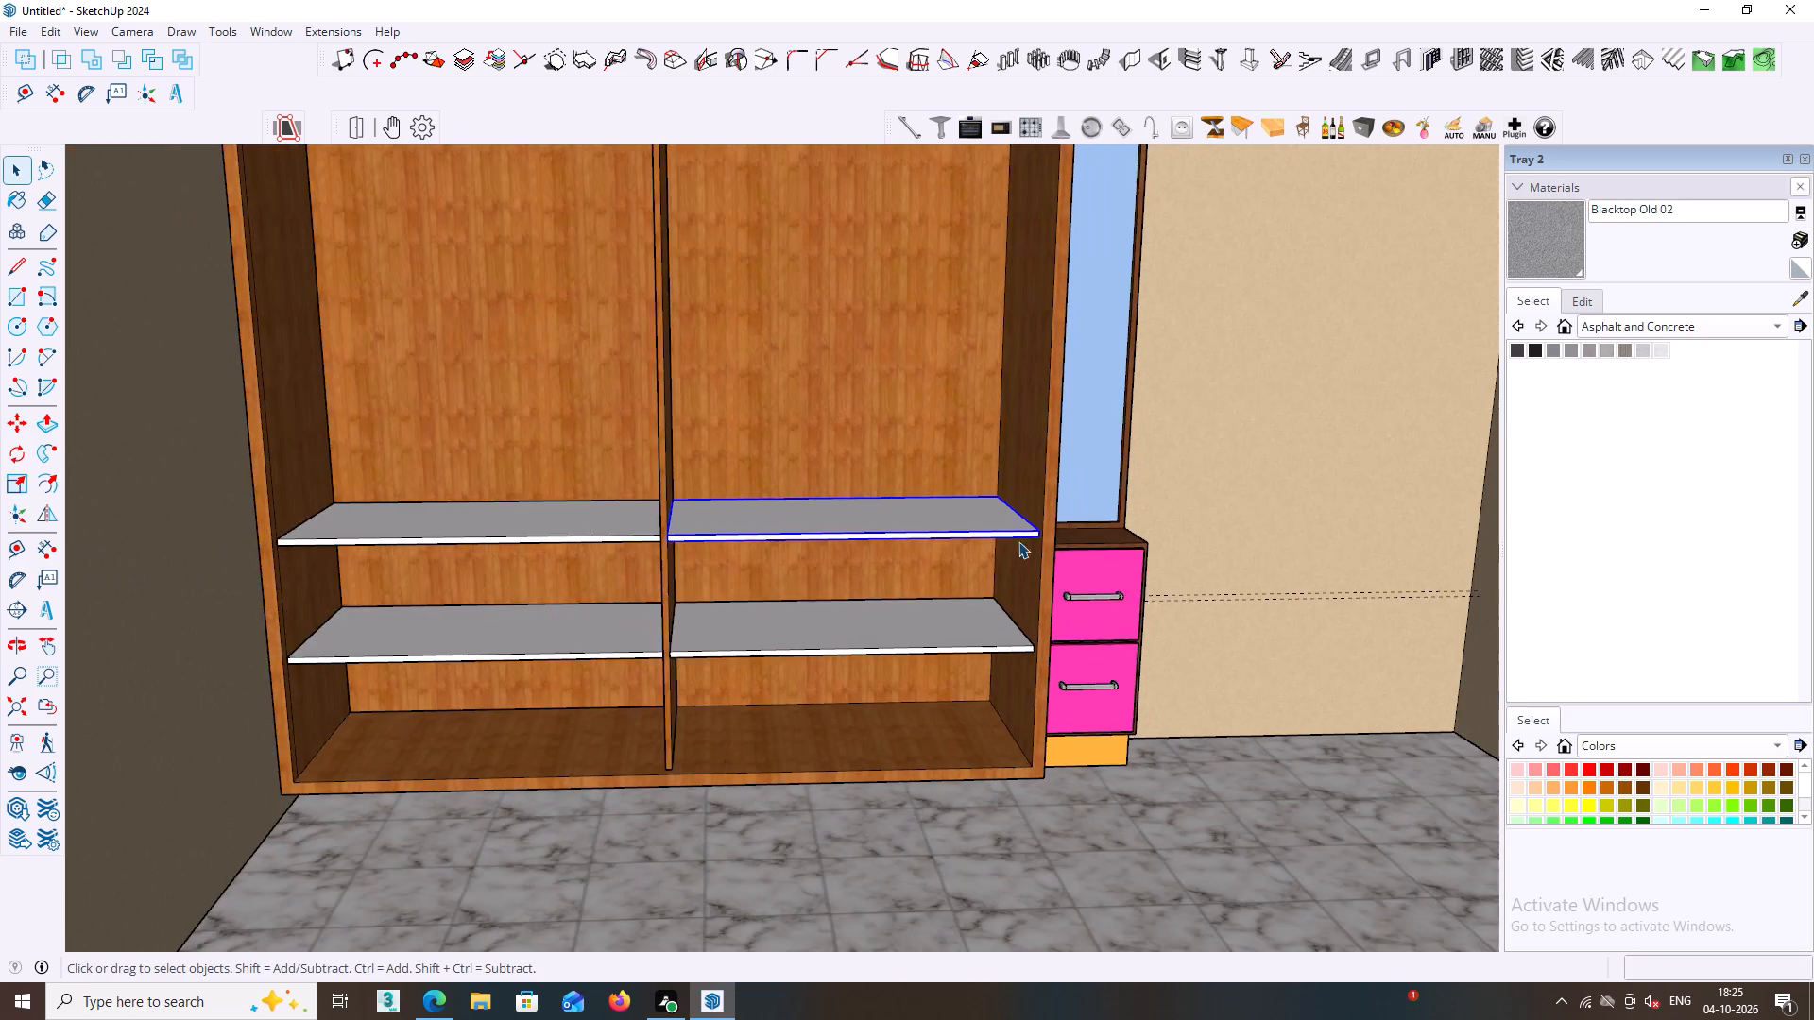
scroll(1018, 541, down, 8)
middle_click(1018, 533)
middle_click(1015, 540)
click(587, 521)
Examine how the shelves in both compartments fit against the wardrobe's side panels and central divider.
middle_drag(605, 522, 608, 472)
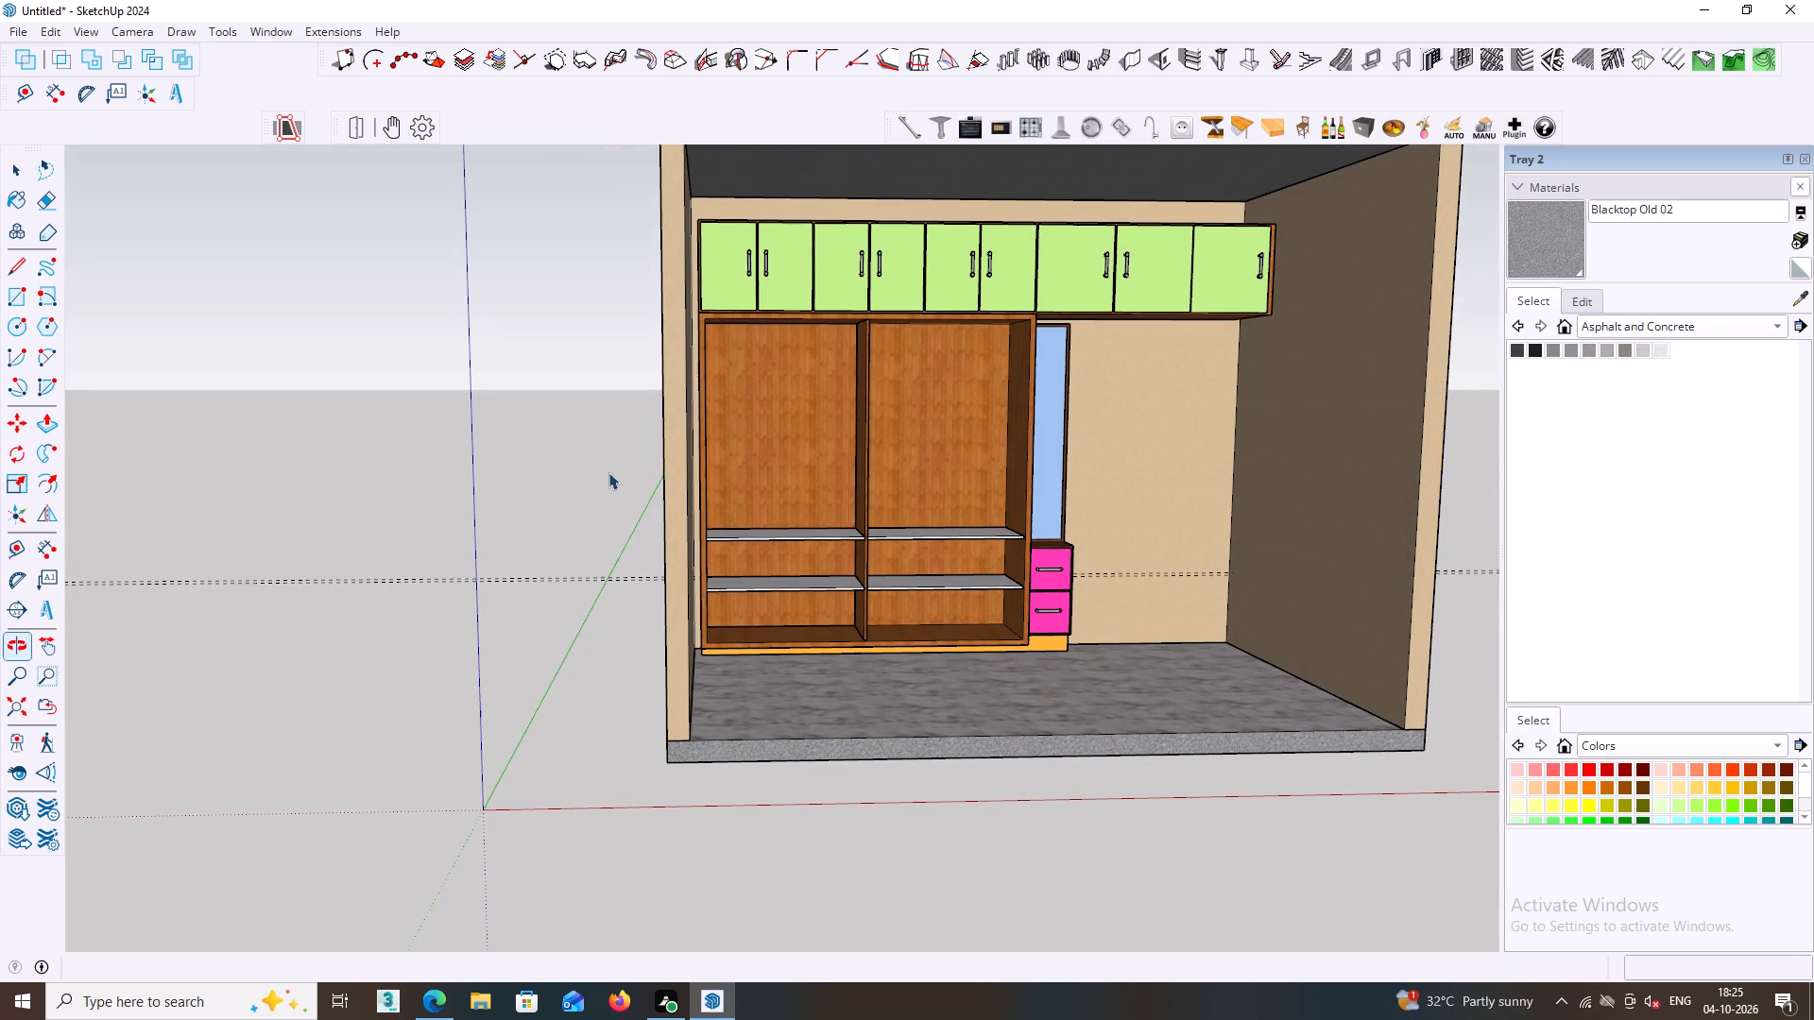
key(d)
scroll(629, 502, down, 2)
middle_drag(707, 549, 579, 593)
middle_drag(743, 558, 603, 622)
scroll(659, 608, up, 5)
middle_drag(741, 646, 616, 598)
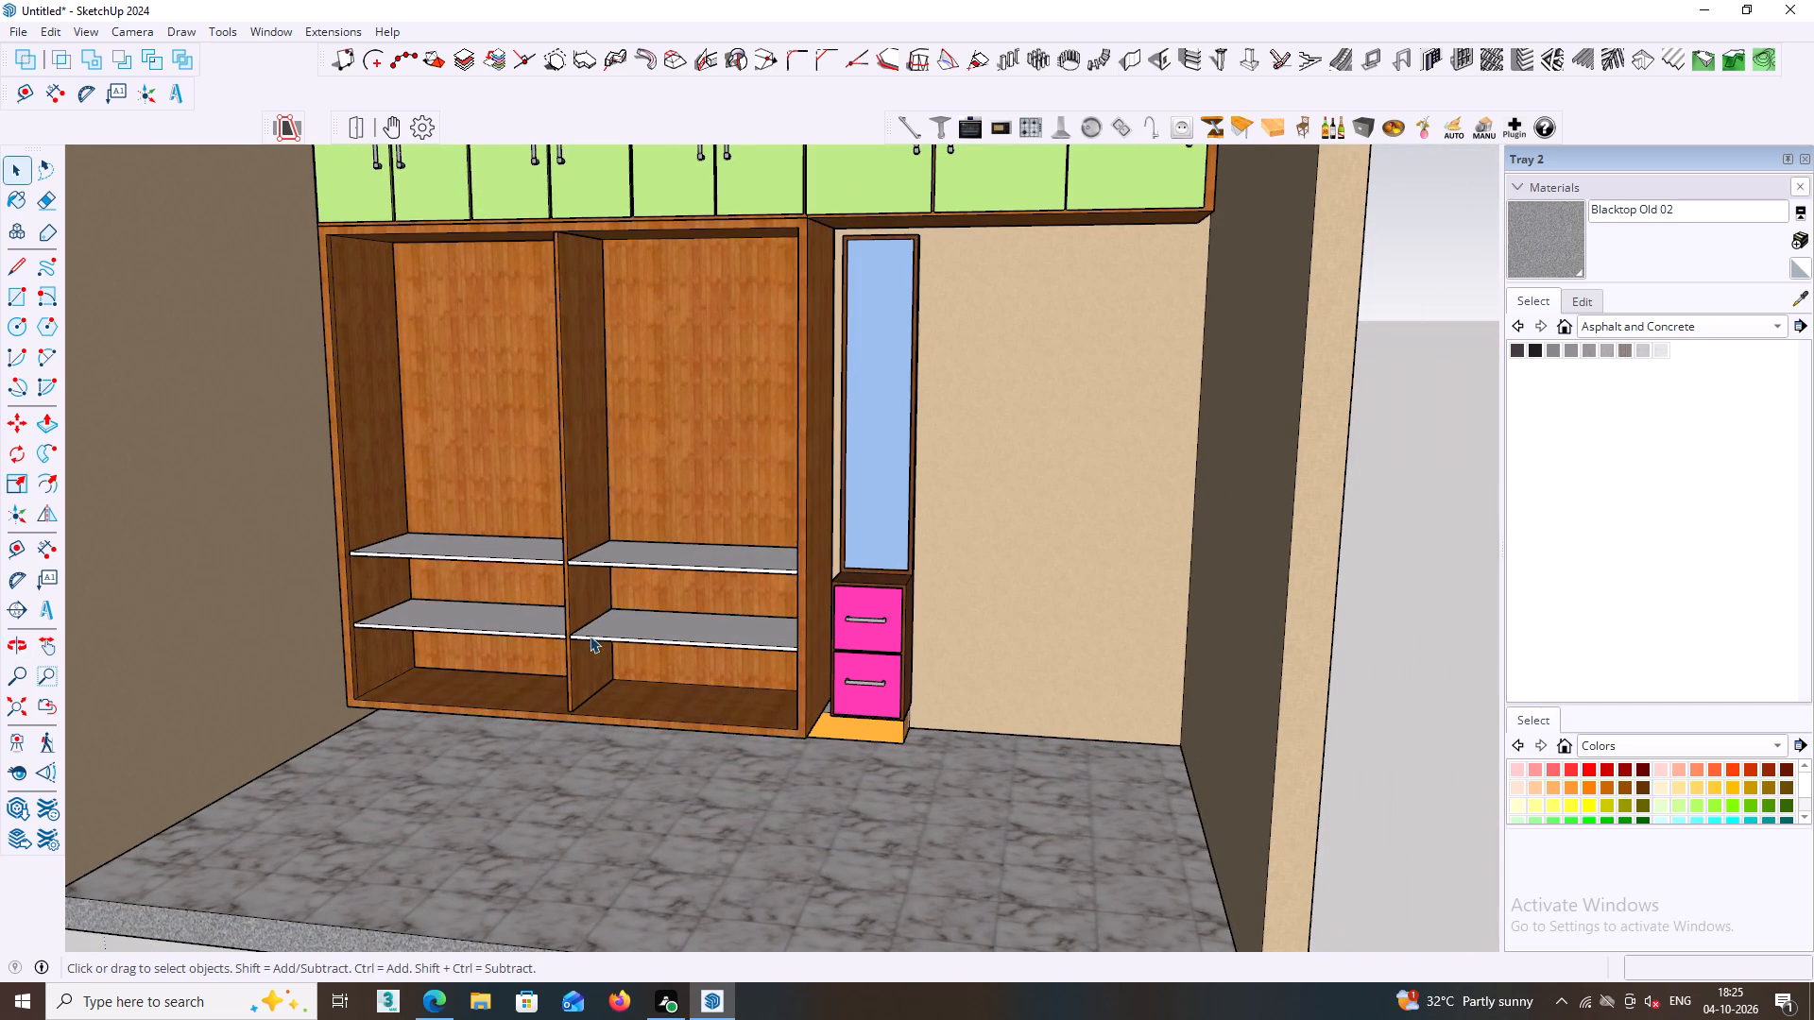
scroll(604, 625, up, 2)
middle_drag(605, 629, 699, 678)
scroll(561, 579, up, 5)
middle_drag(566, 576, 715, 576)
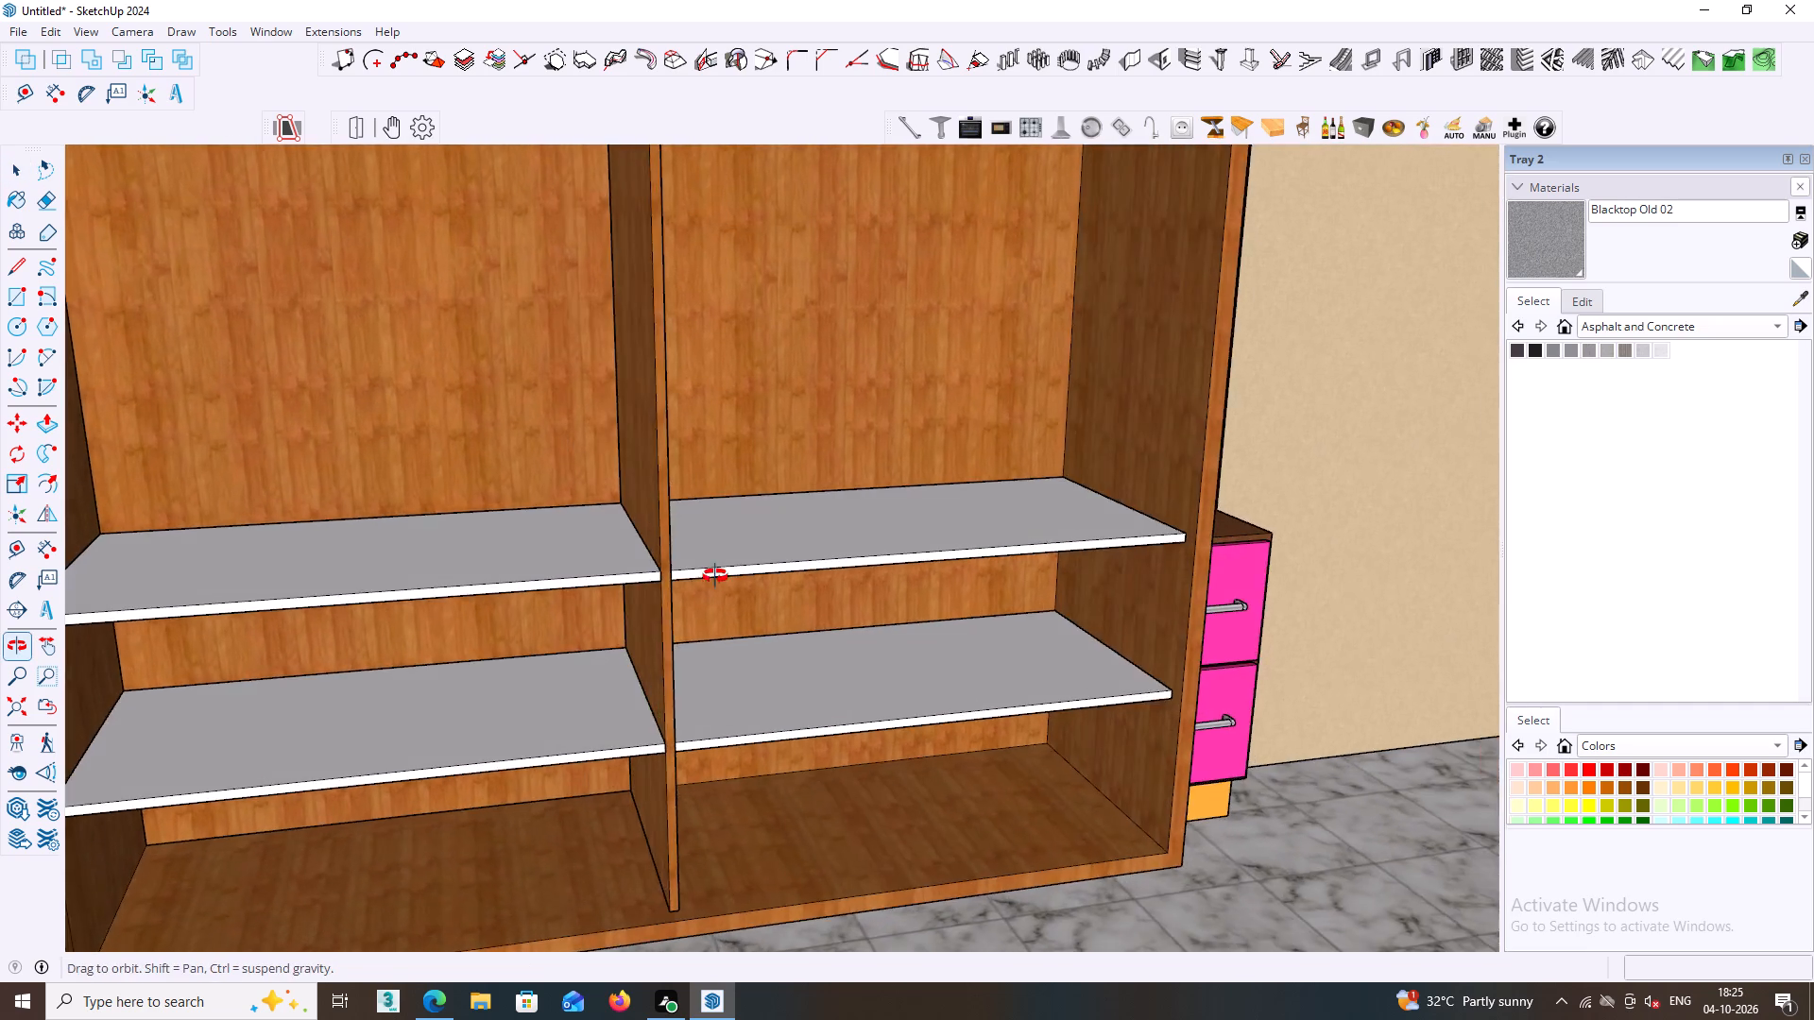
middle_drag(715, 576, 716, 576)
scroll(690, 571, up, 9)
middle_drag(666, 597, 539, 573)
scroll(594, 569, down, 9)
middle_drag(706, 591, 707, 604)
middle_click(698, 581)
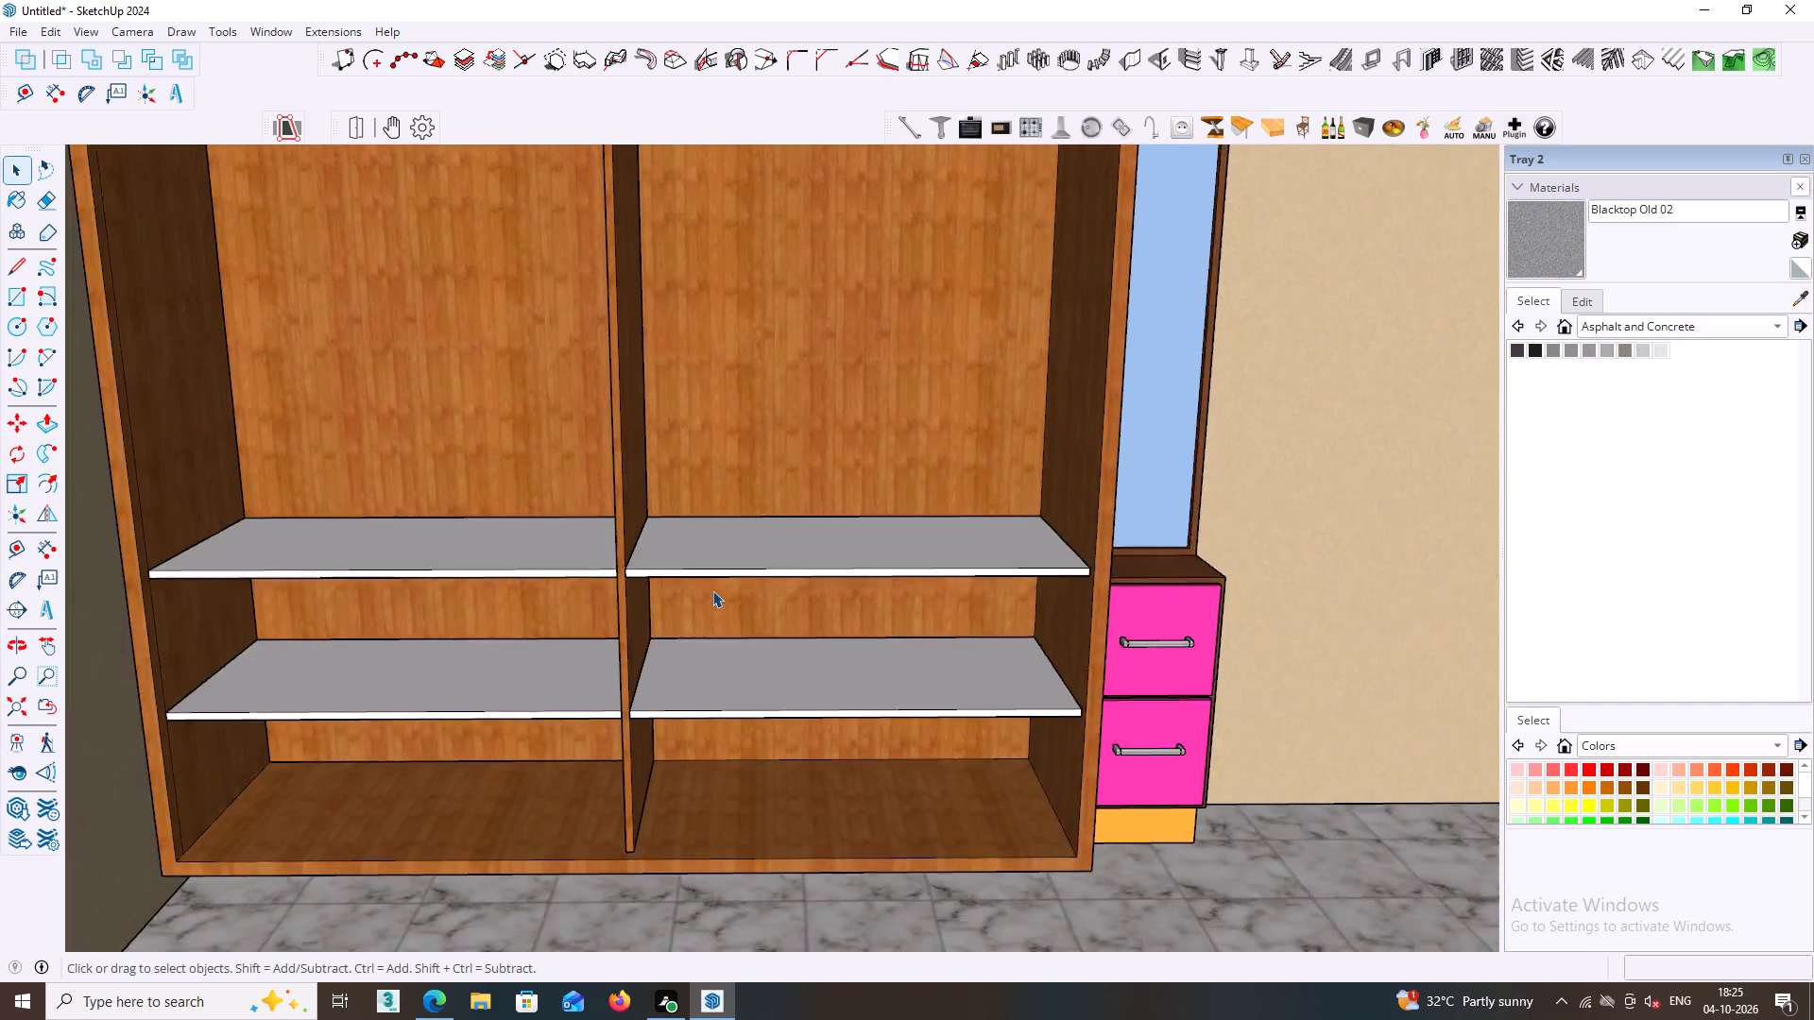
scroll(712, 590, down, 2)
middle_drag(697, 581, 743, 583)
scroll(465, 557, up, 5)
scroll(281, 547, up, 4)
middle_drag(295, 550, 147, 541)
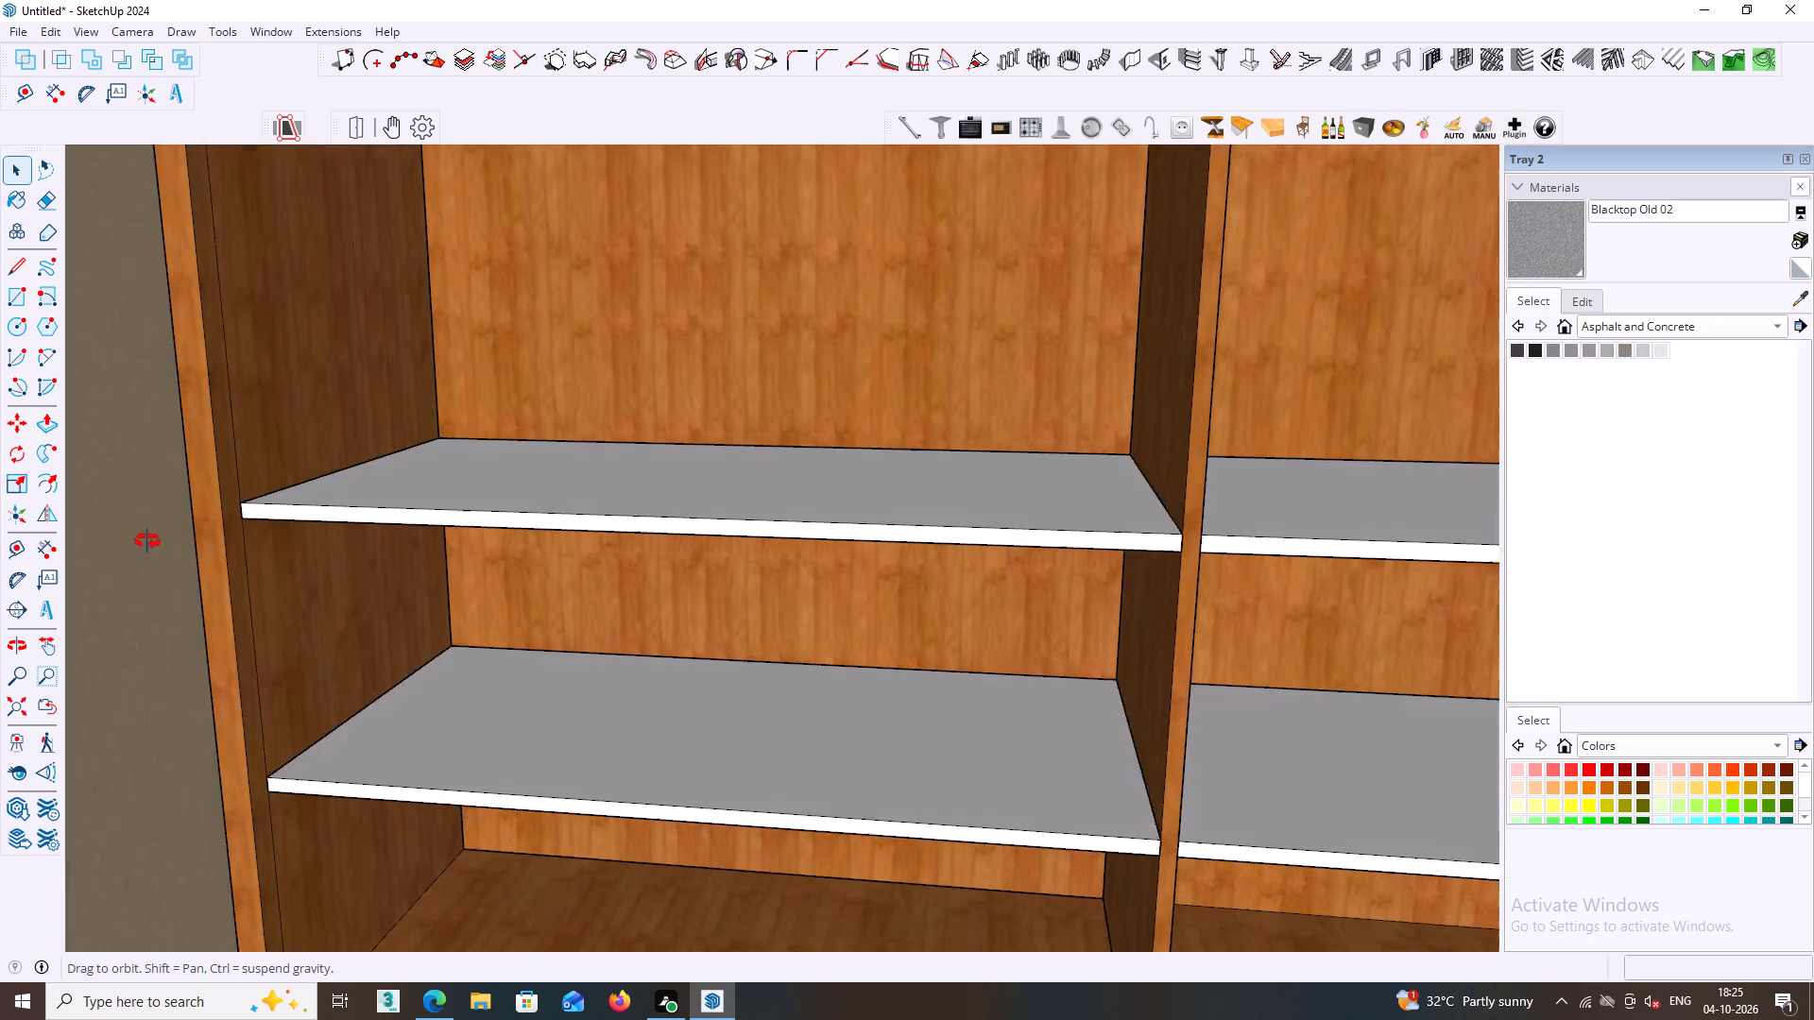
middle_drag(147, 541, 0, 525)
scroll(211, 605, up, 3)
scroll(286, 527, up, 2)
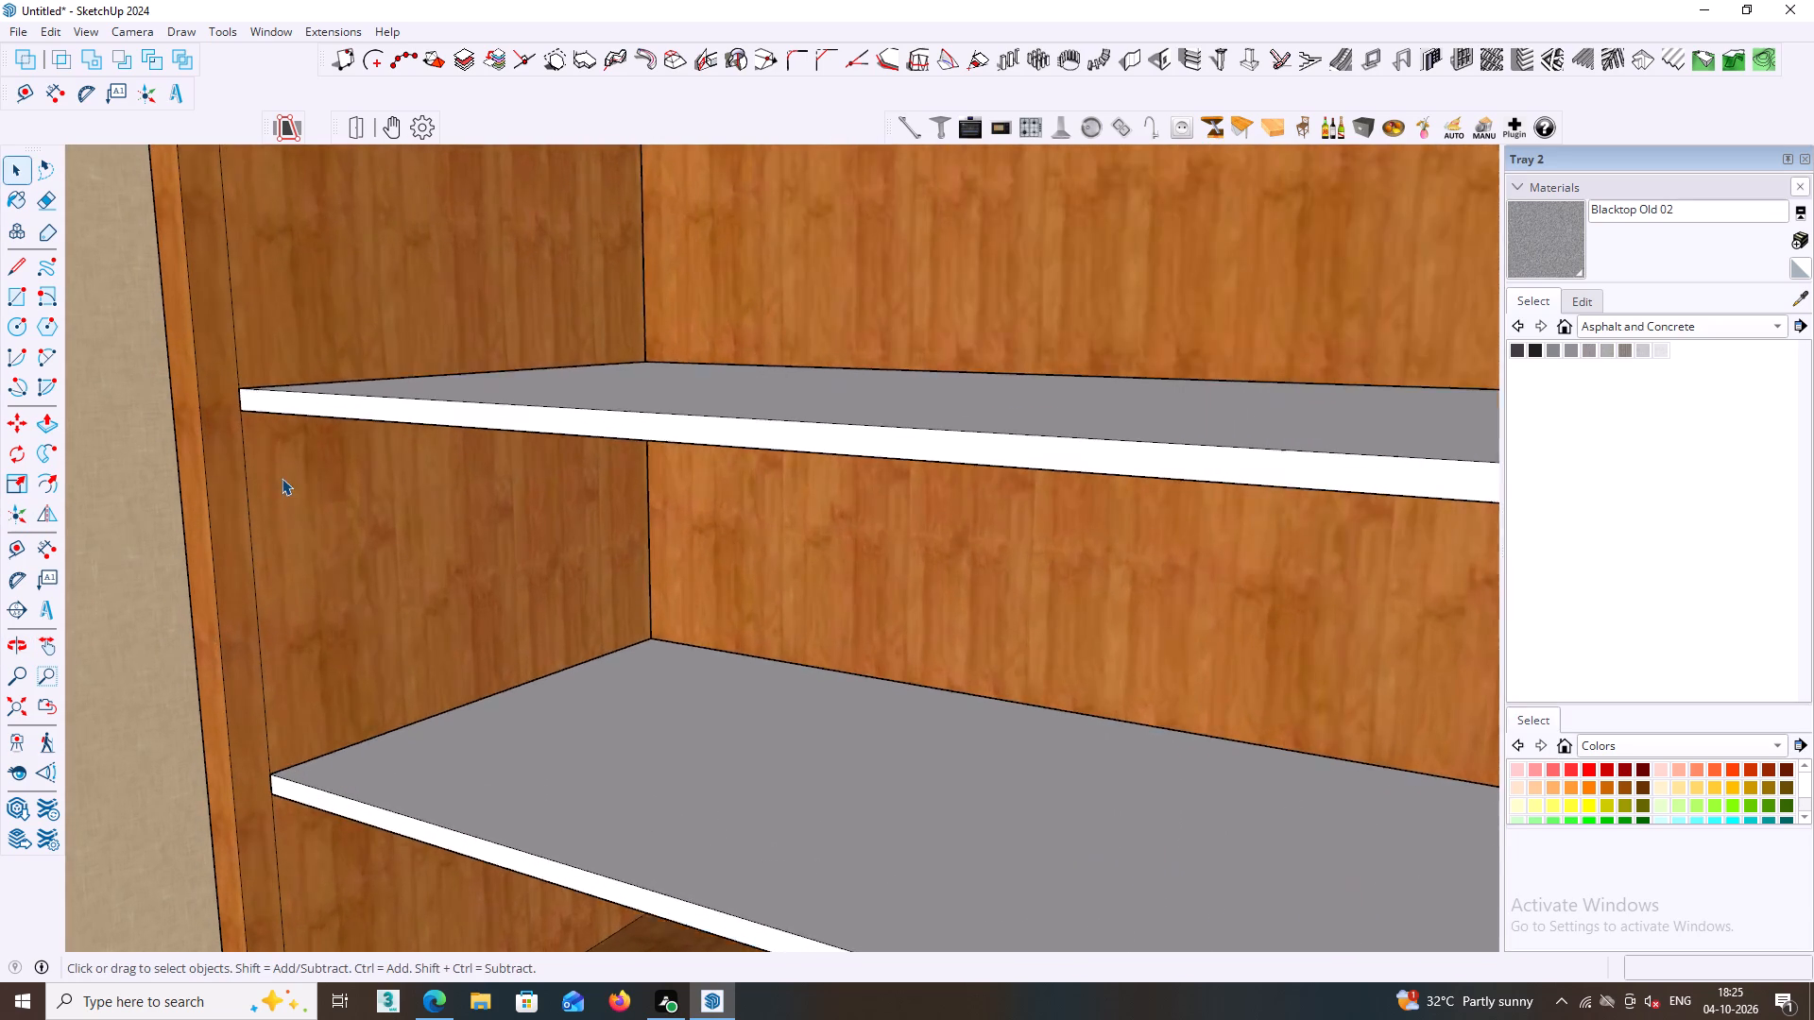
scroll(282, 478, up, 6)
middle_drag(236, 429, 376, 480)
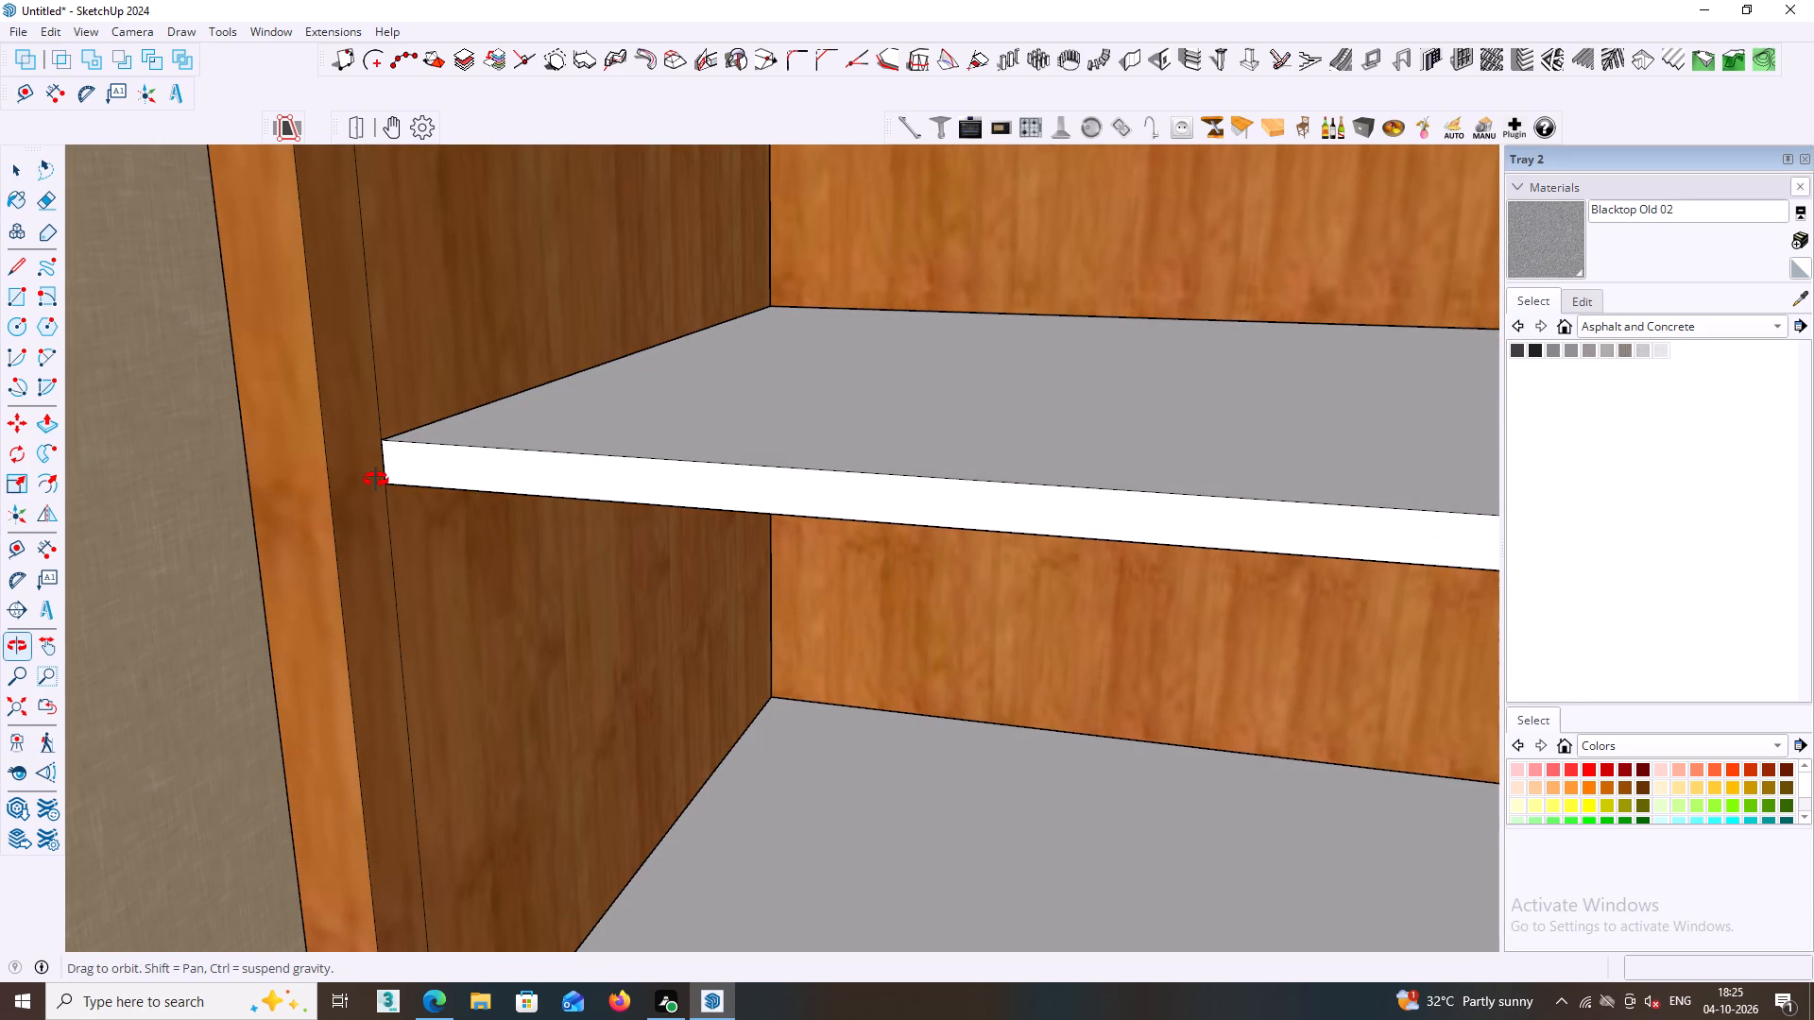
middle_drag(376, 480, 521, 509)
scroll(527, 507, down, 11)
middle_drag(744, 571, 710, 544)
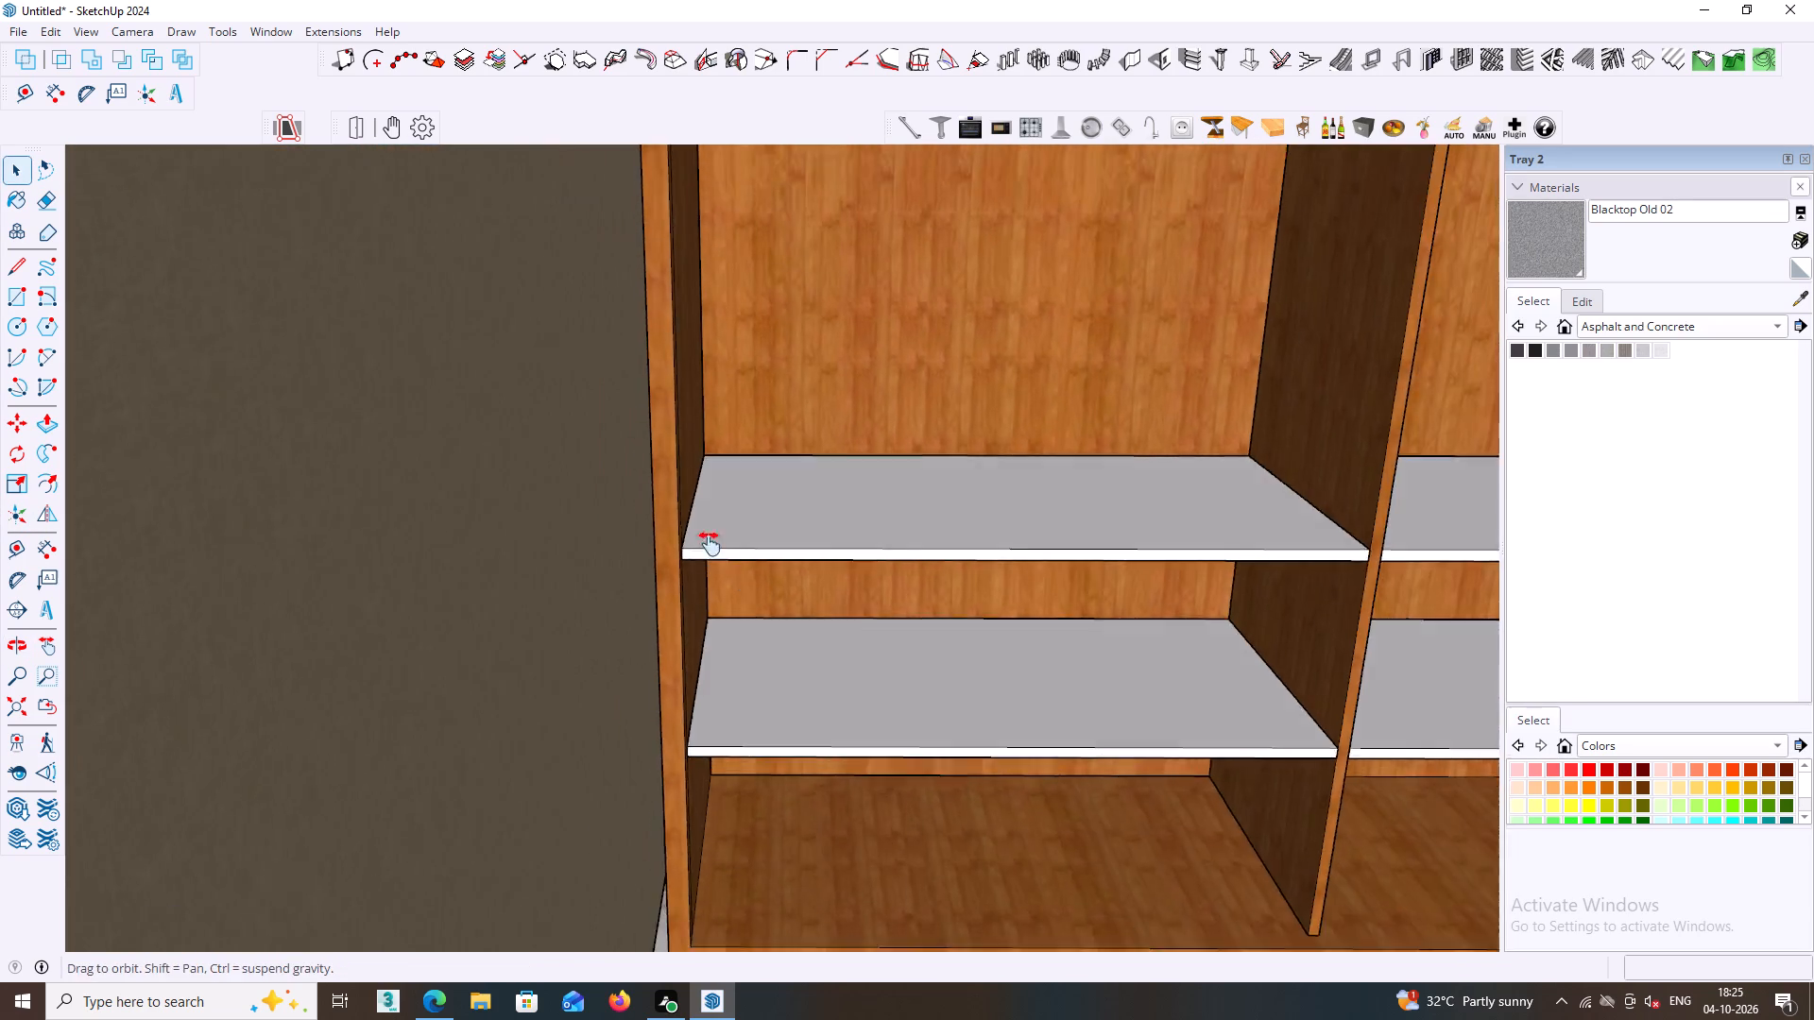
middle_drag(710, 544, 386, 528)
middle_drag(368, 480, 171, 430)
scroll(181, 397, up, 4)
middle_drag(327, 414, 180, 376)
scroll(326, 364, up, 5)
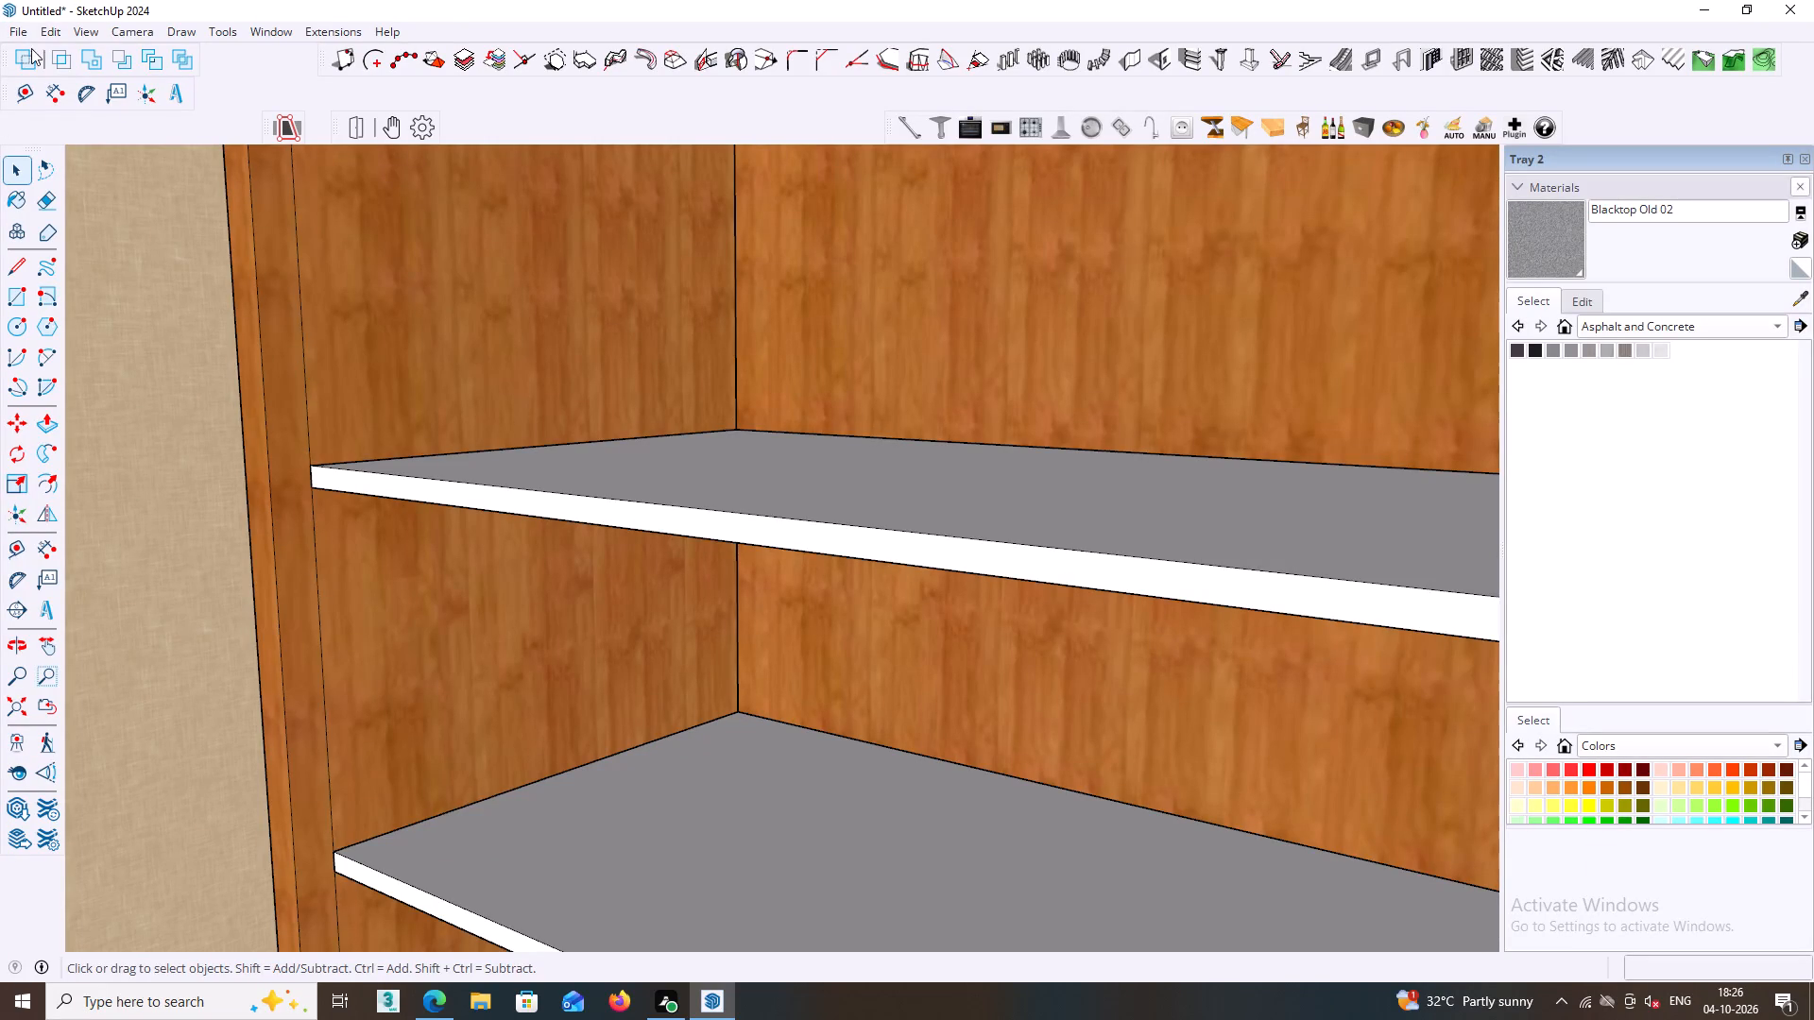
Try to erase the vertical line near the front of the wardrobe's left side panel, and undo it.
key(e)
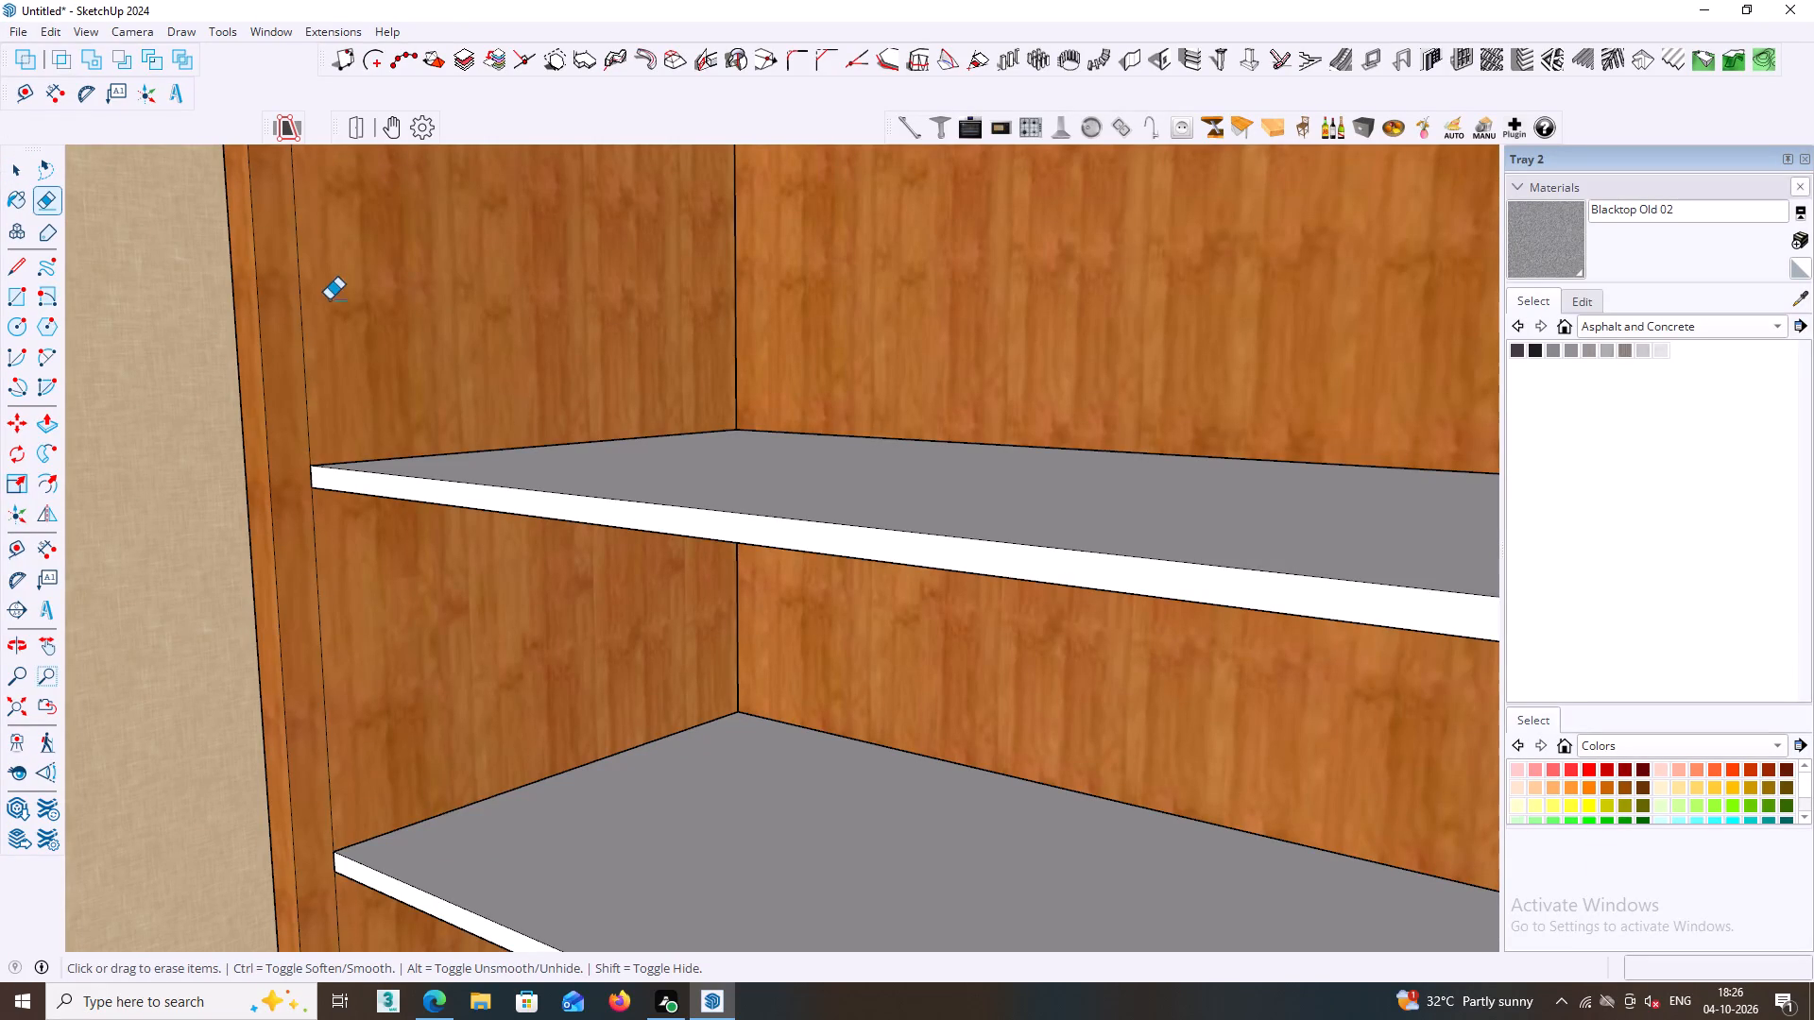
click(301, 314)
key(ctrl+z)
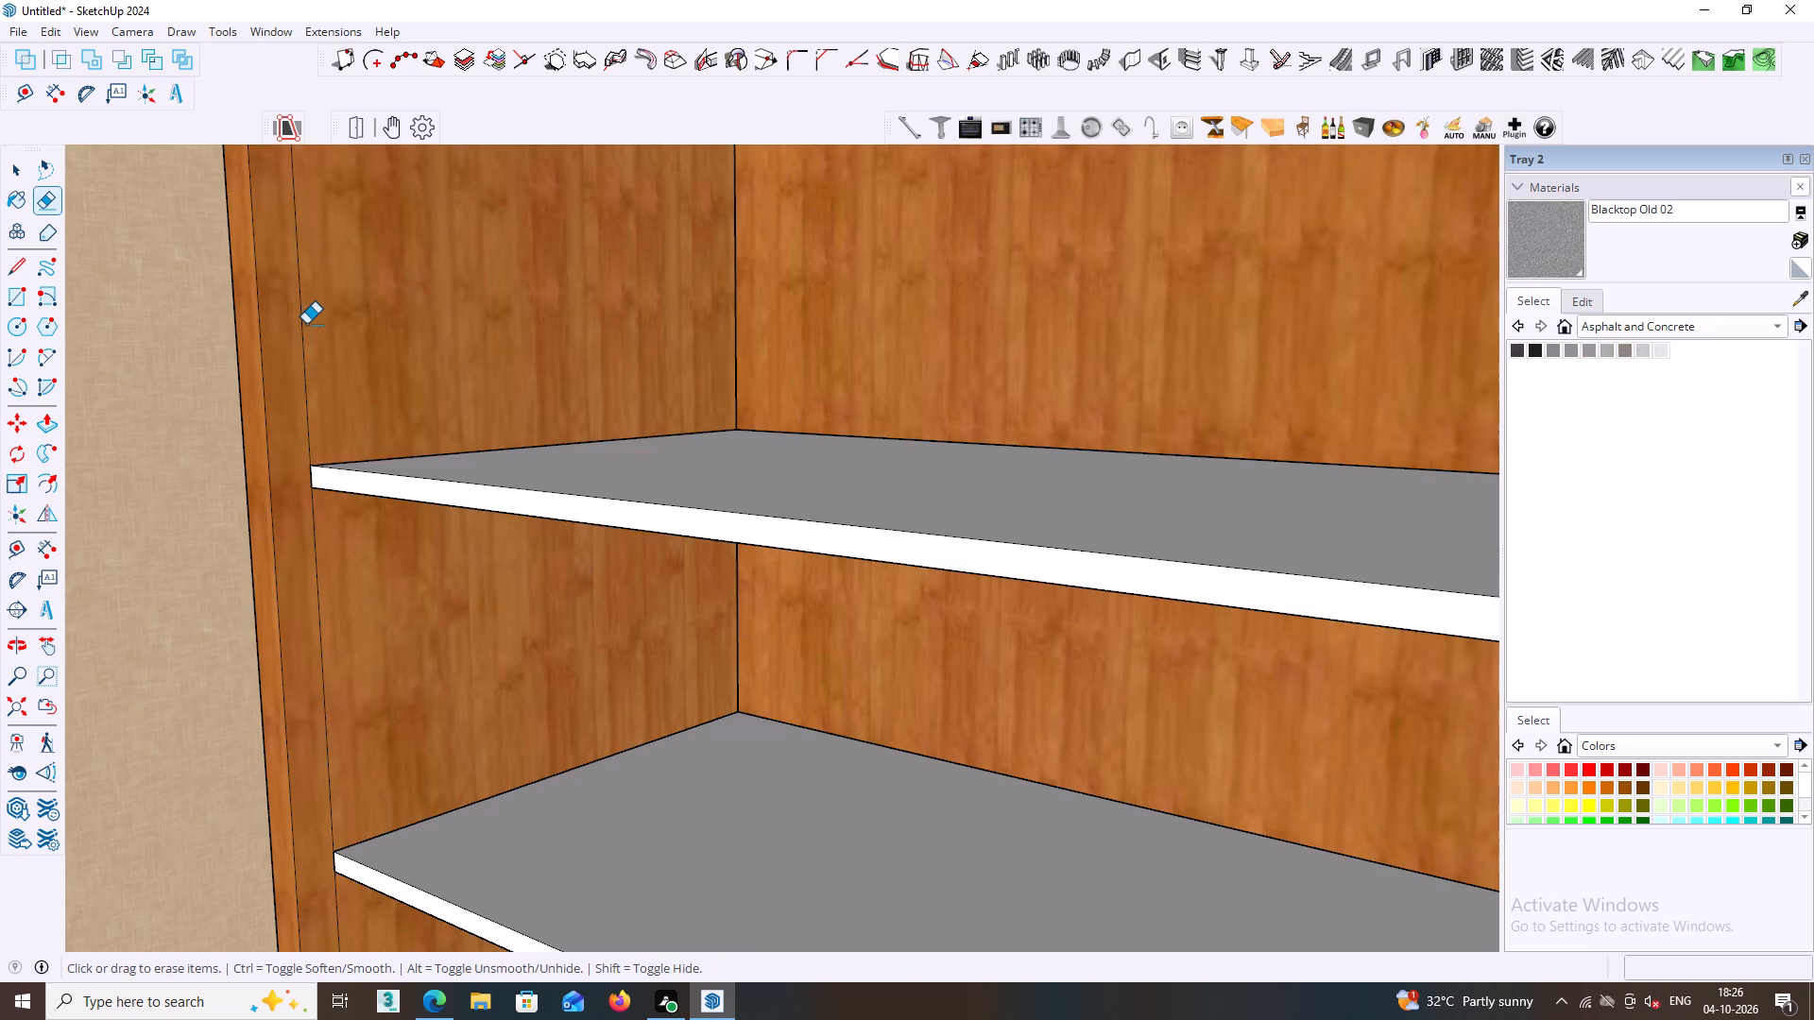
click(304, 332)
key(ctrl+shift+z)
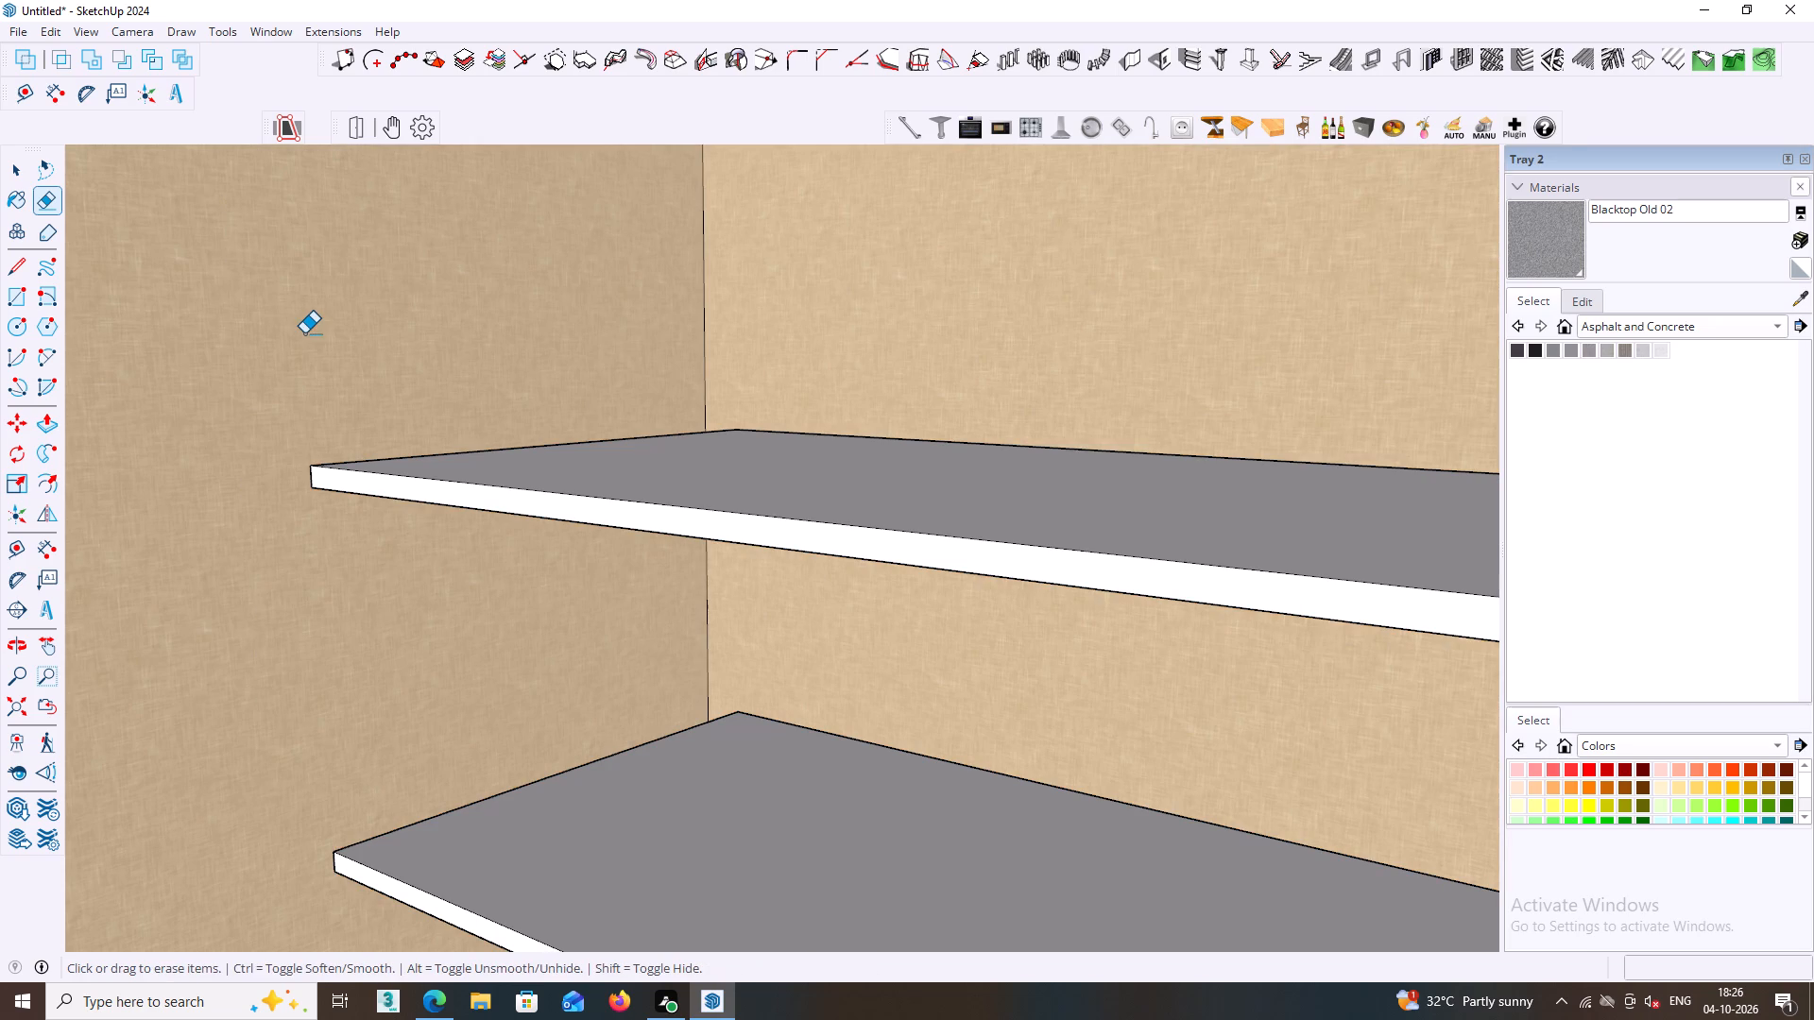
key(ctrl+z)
Open the wardrobe group for editing and delete the vertical edge near the front of the left side panel's inner face.
key(space)
click(307, 399)
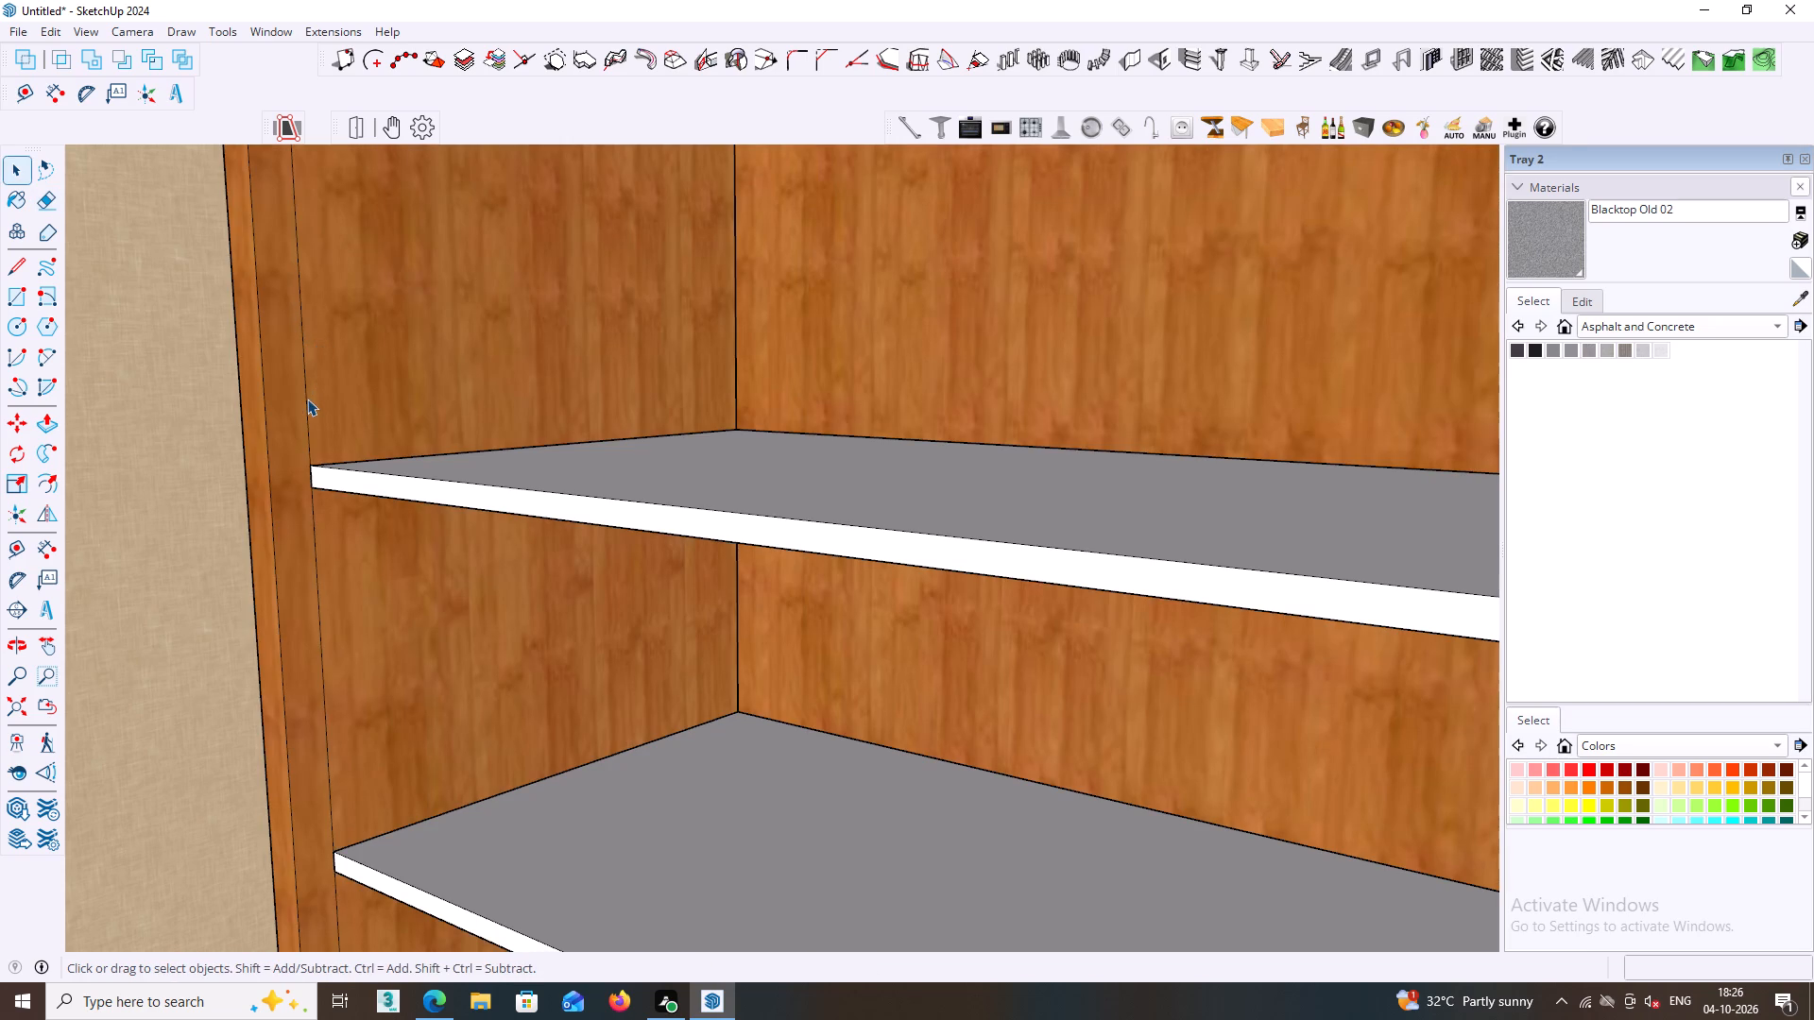
click(313, 407)
triple_click(305, 416)
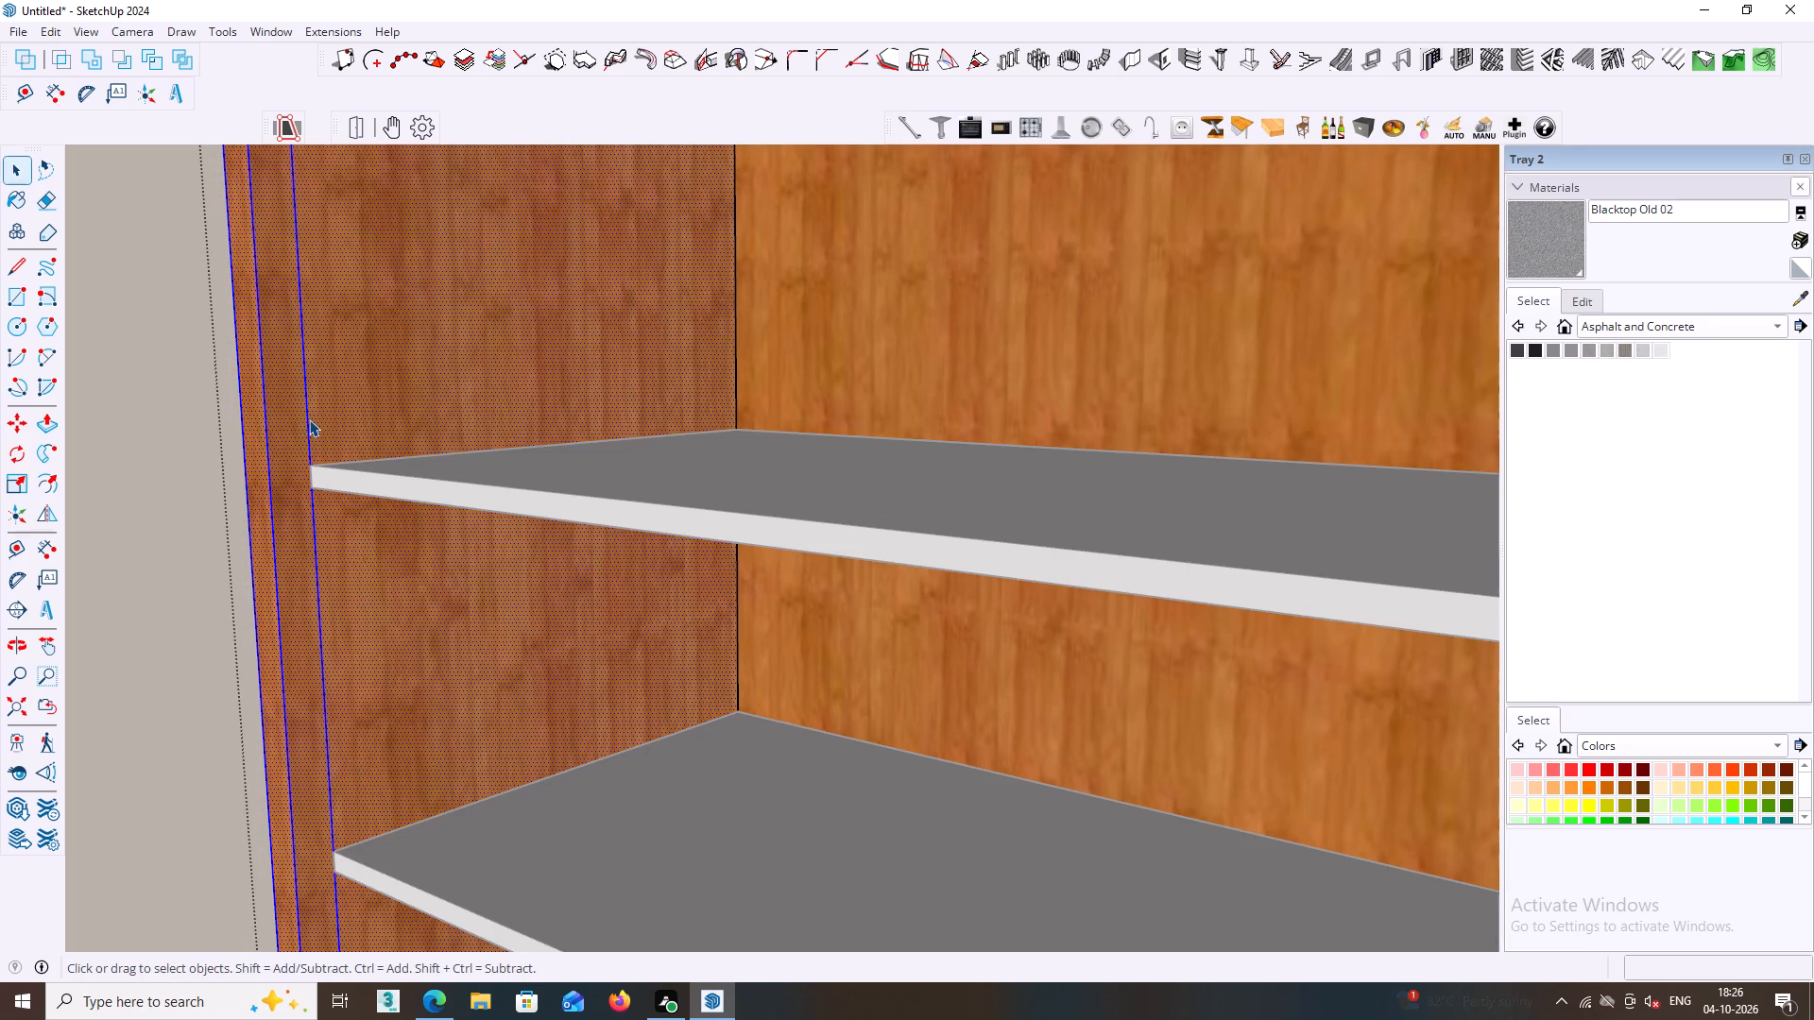
double_click(307, 420)
click(306, 422)
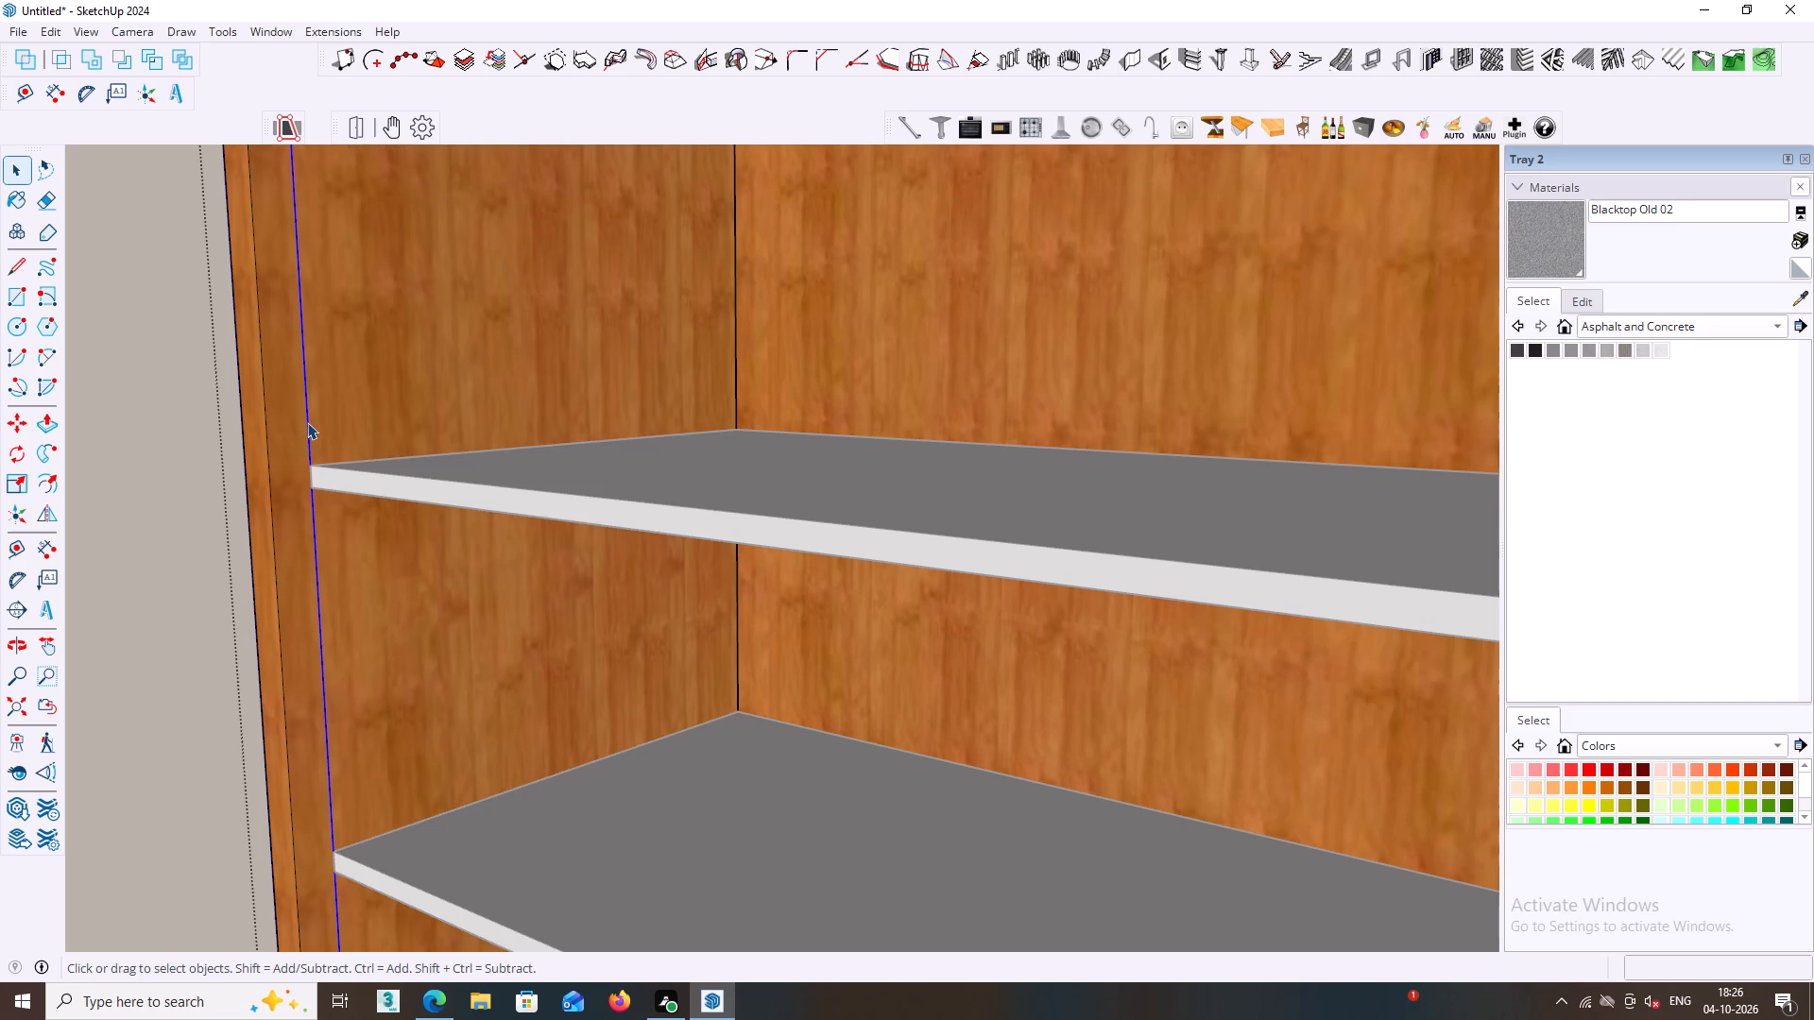
key(Delete)
scroll(307, 424, down, 6)
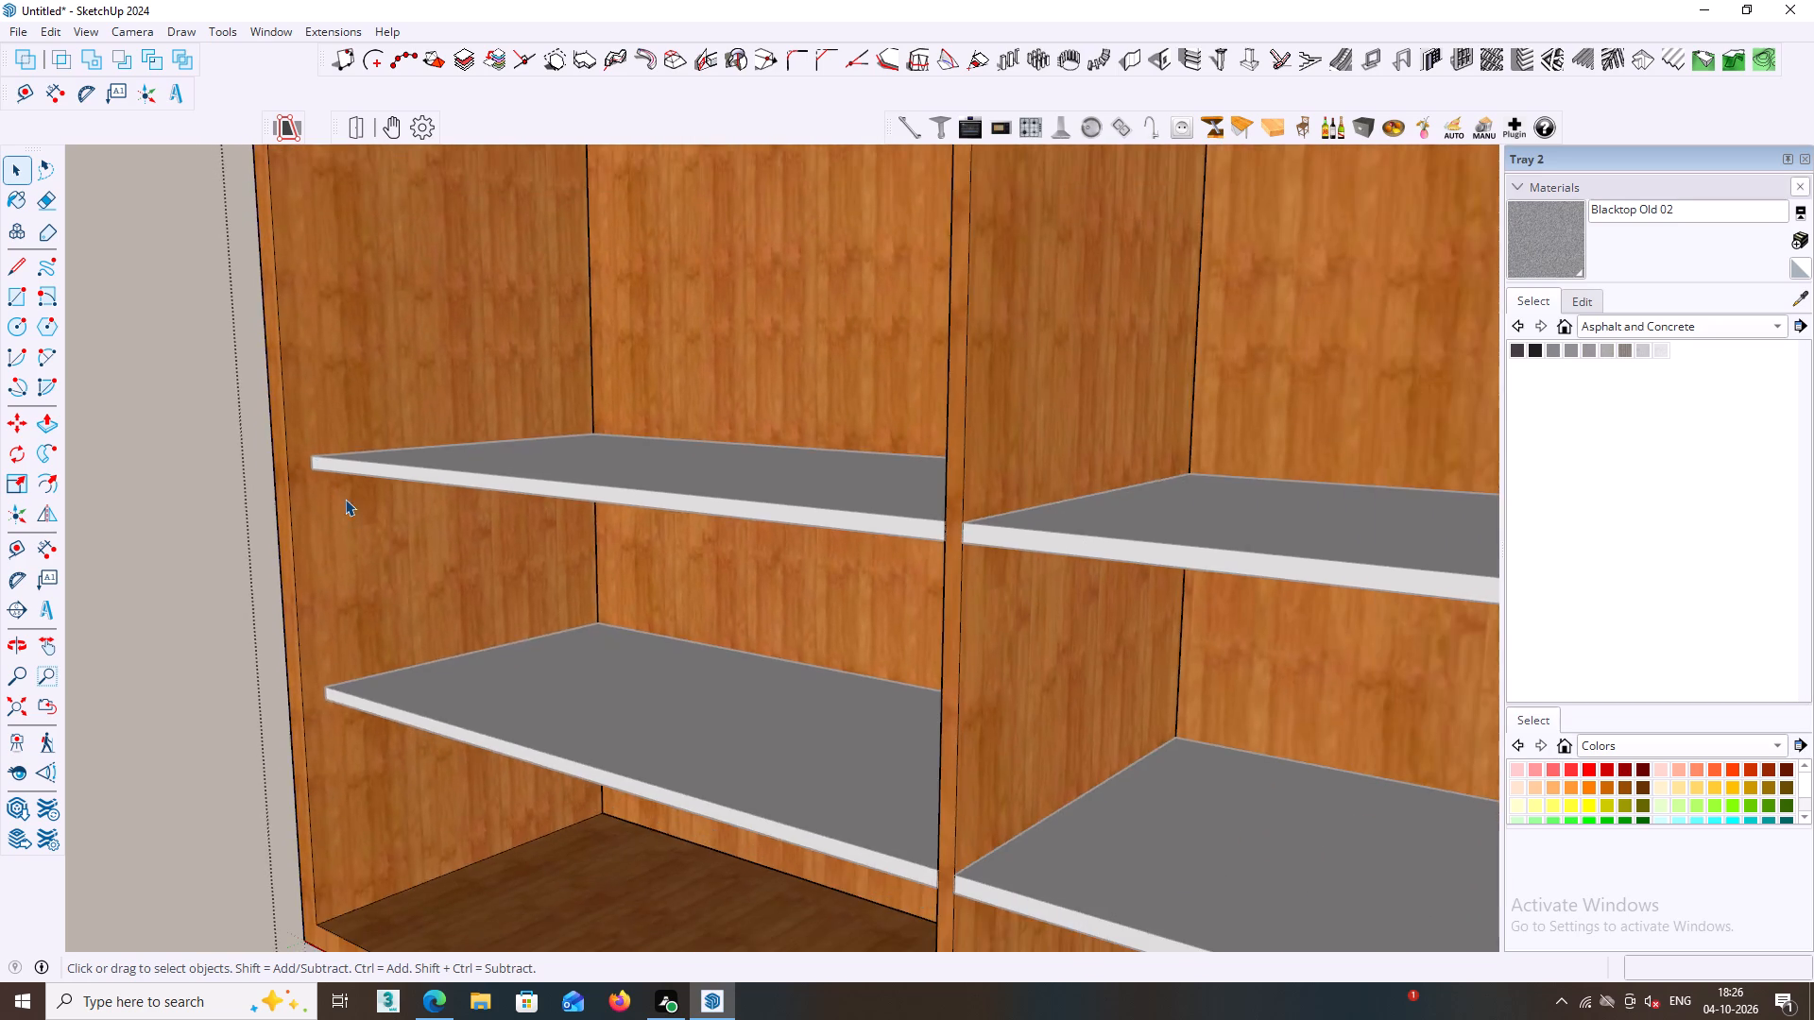
middle_drag(345, 499, 639, 506)
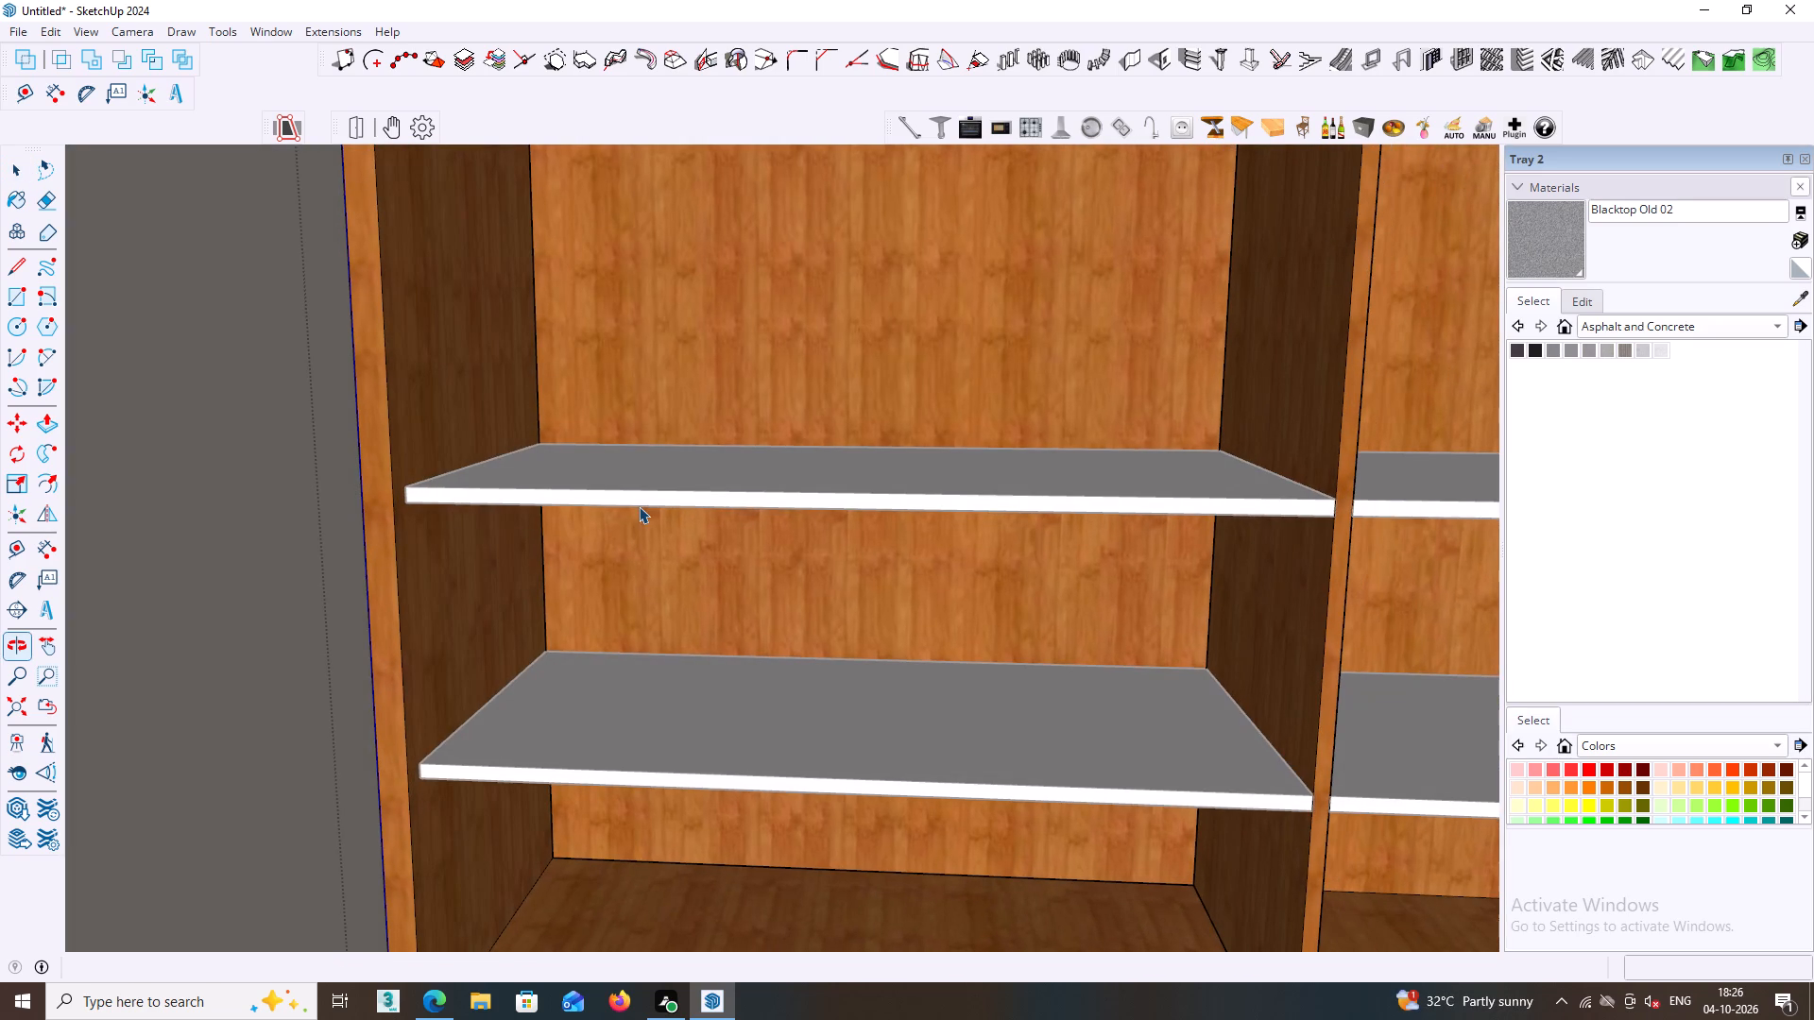
scroll(638, 518, down, 2)
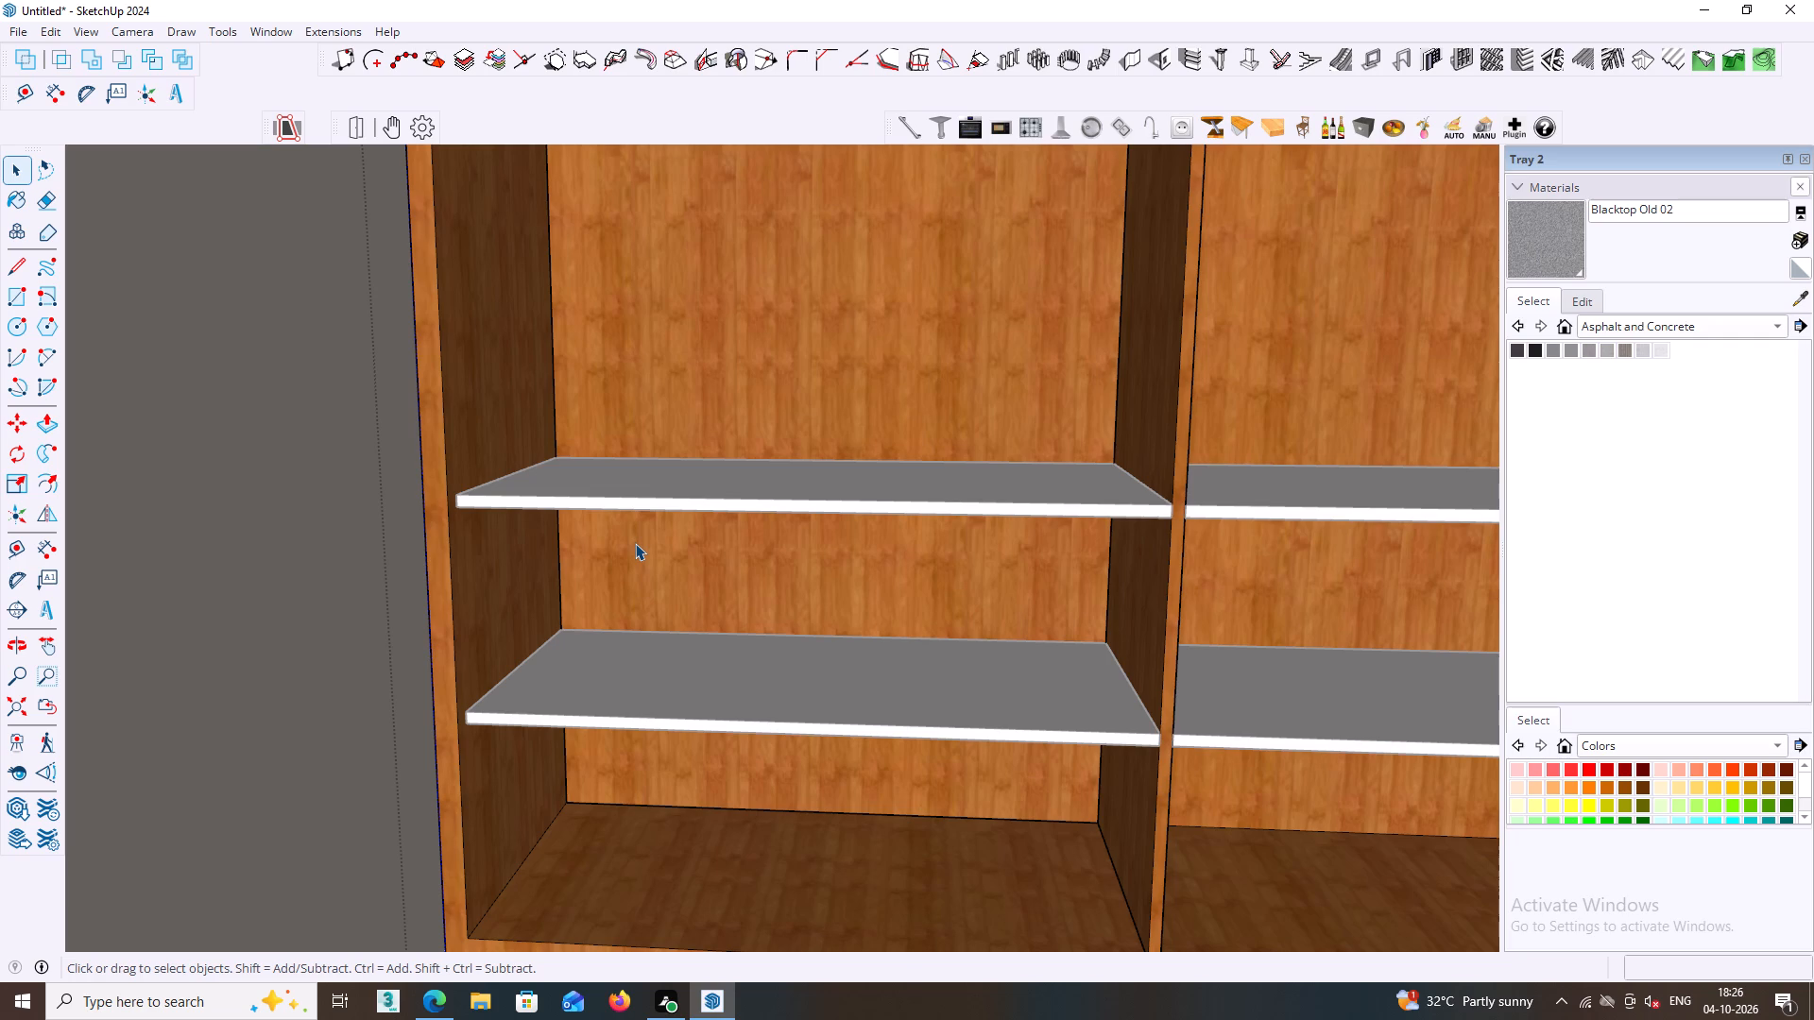
Leave the wardrobe group and examine the wardrobe, its unpainted shelves and the rest of the room from different angles.
middle_drag(608, 516, 608, 512)
middle_drag(608, 512, 368, 382)
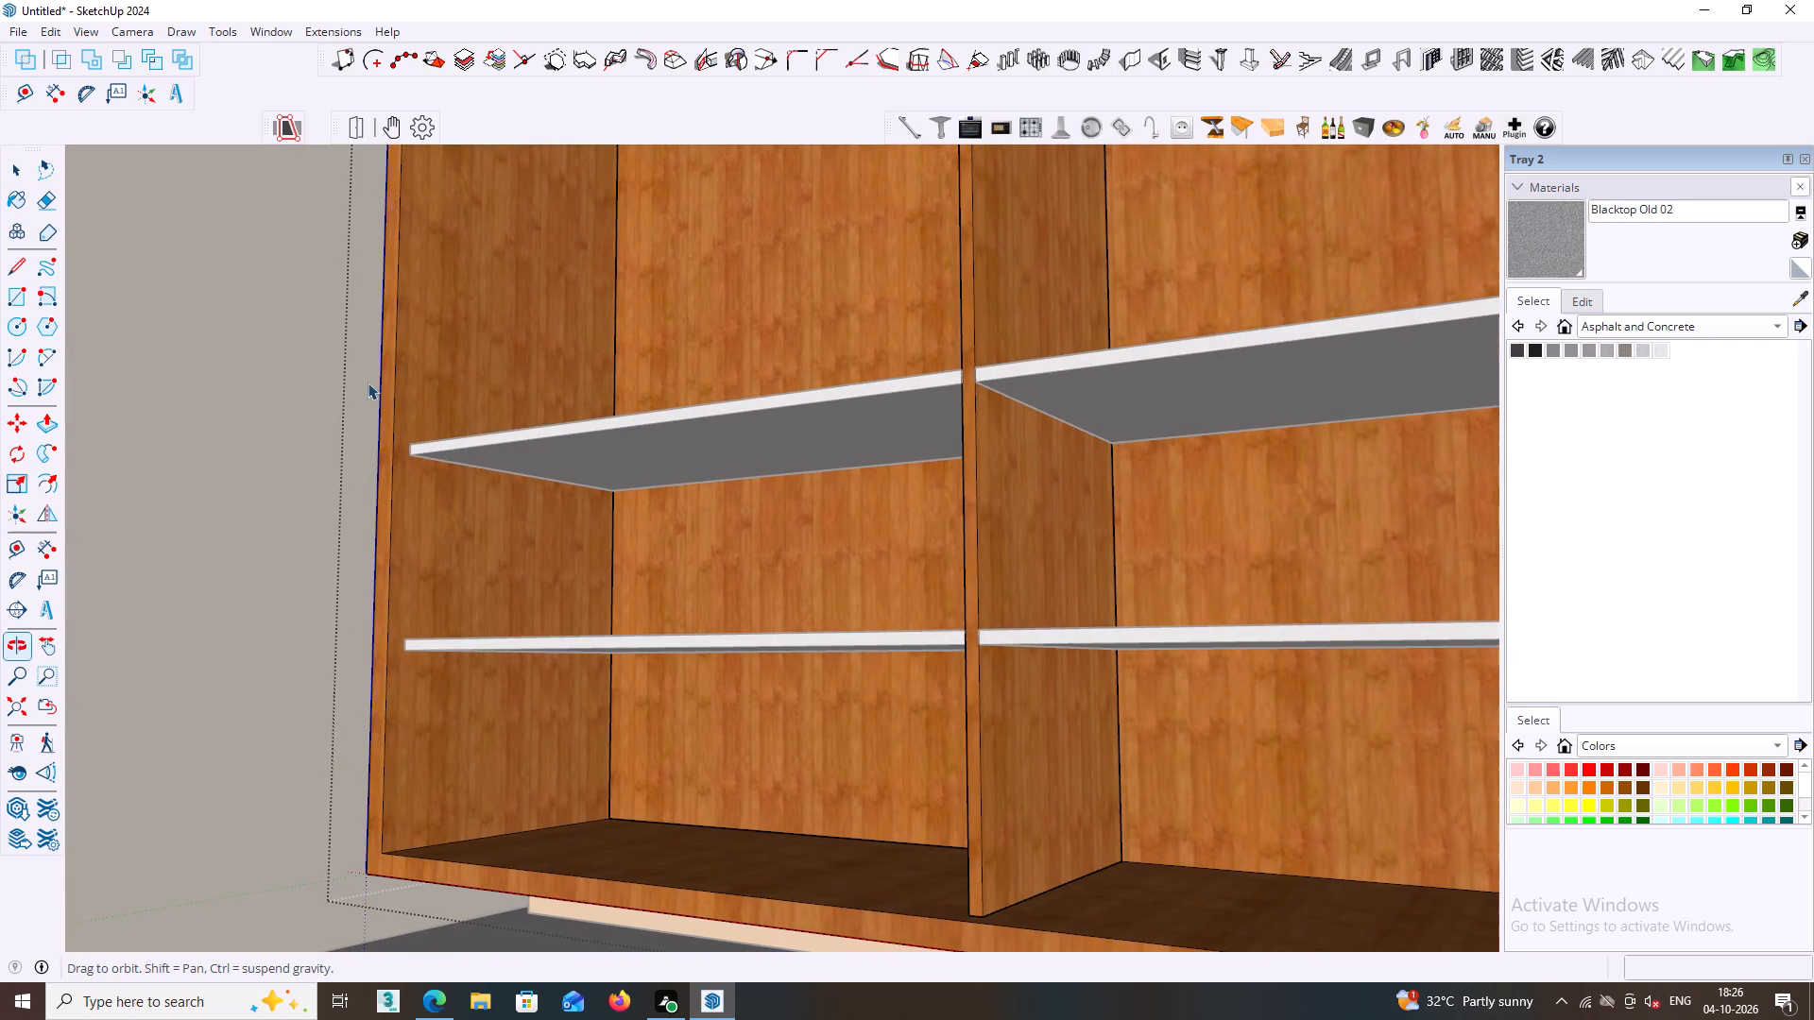
middle_drag(368, 382, 368, 379)
middle_drag(375, 404, 380, 427)
scroll(375, 404, down, 9)
middle_drag(402, 445, 402, 460)
click(274, 575)
middle_drag(270, 560, 477, 598)
scroll(482, 590, down, 1)
shift+middle_drag(544, 557, 339, 527)
middle_drag(440, 517, 742, 497)
middle_drag(802, 436, 956, 467)
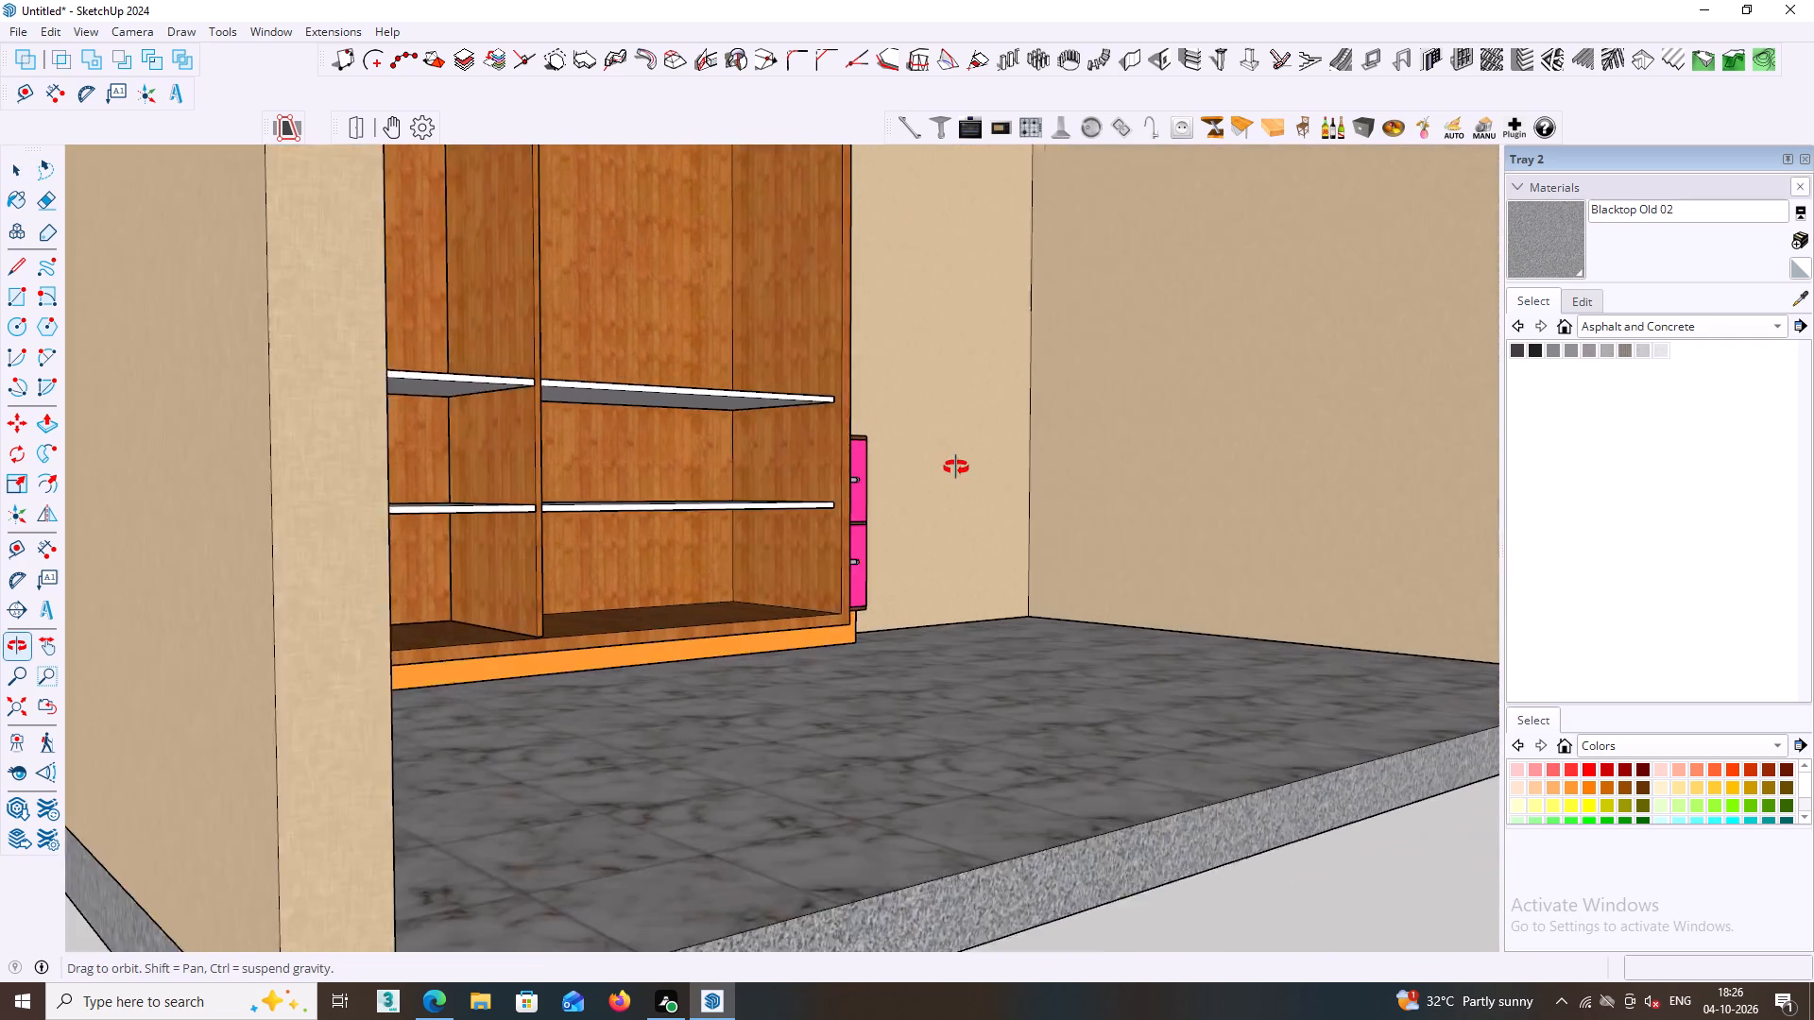
middle_drag(956, 467, 962, 469)
middle_drag(922, 459, 488, 550)
scroll(461, 503, down, 8)
middle_click(461, 503)
middle_click(487, 506)
middle_drag(462, 483, 468, 562)
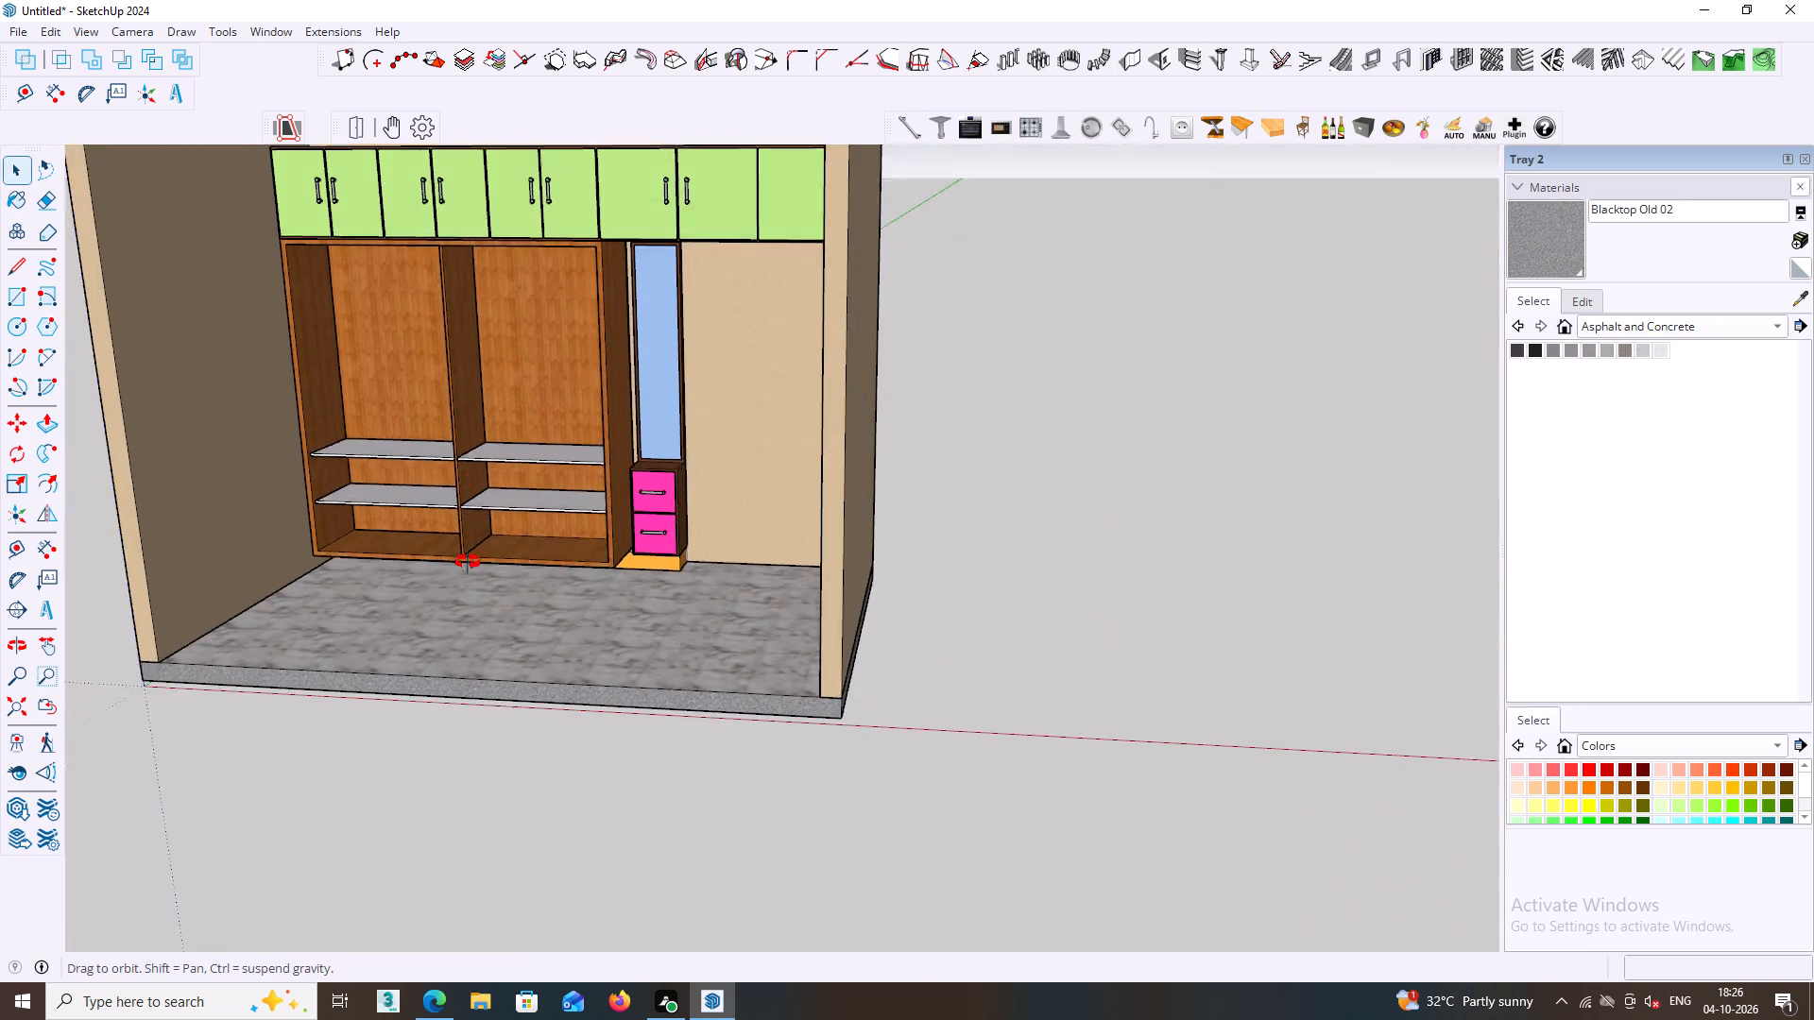
middle_drag(468, 562, 463, 568)
middle_drag(462, 566, 497, 690)
scroll(462, 569, down, 1)
middle_drag(451, 535, 424, 184)
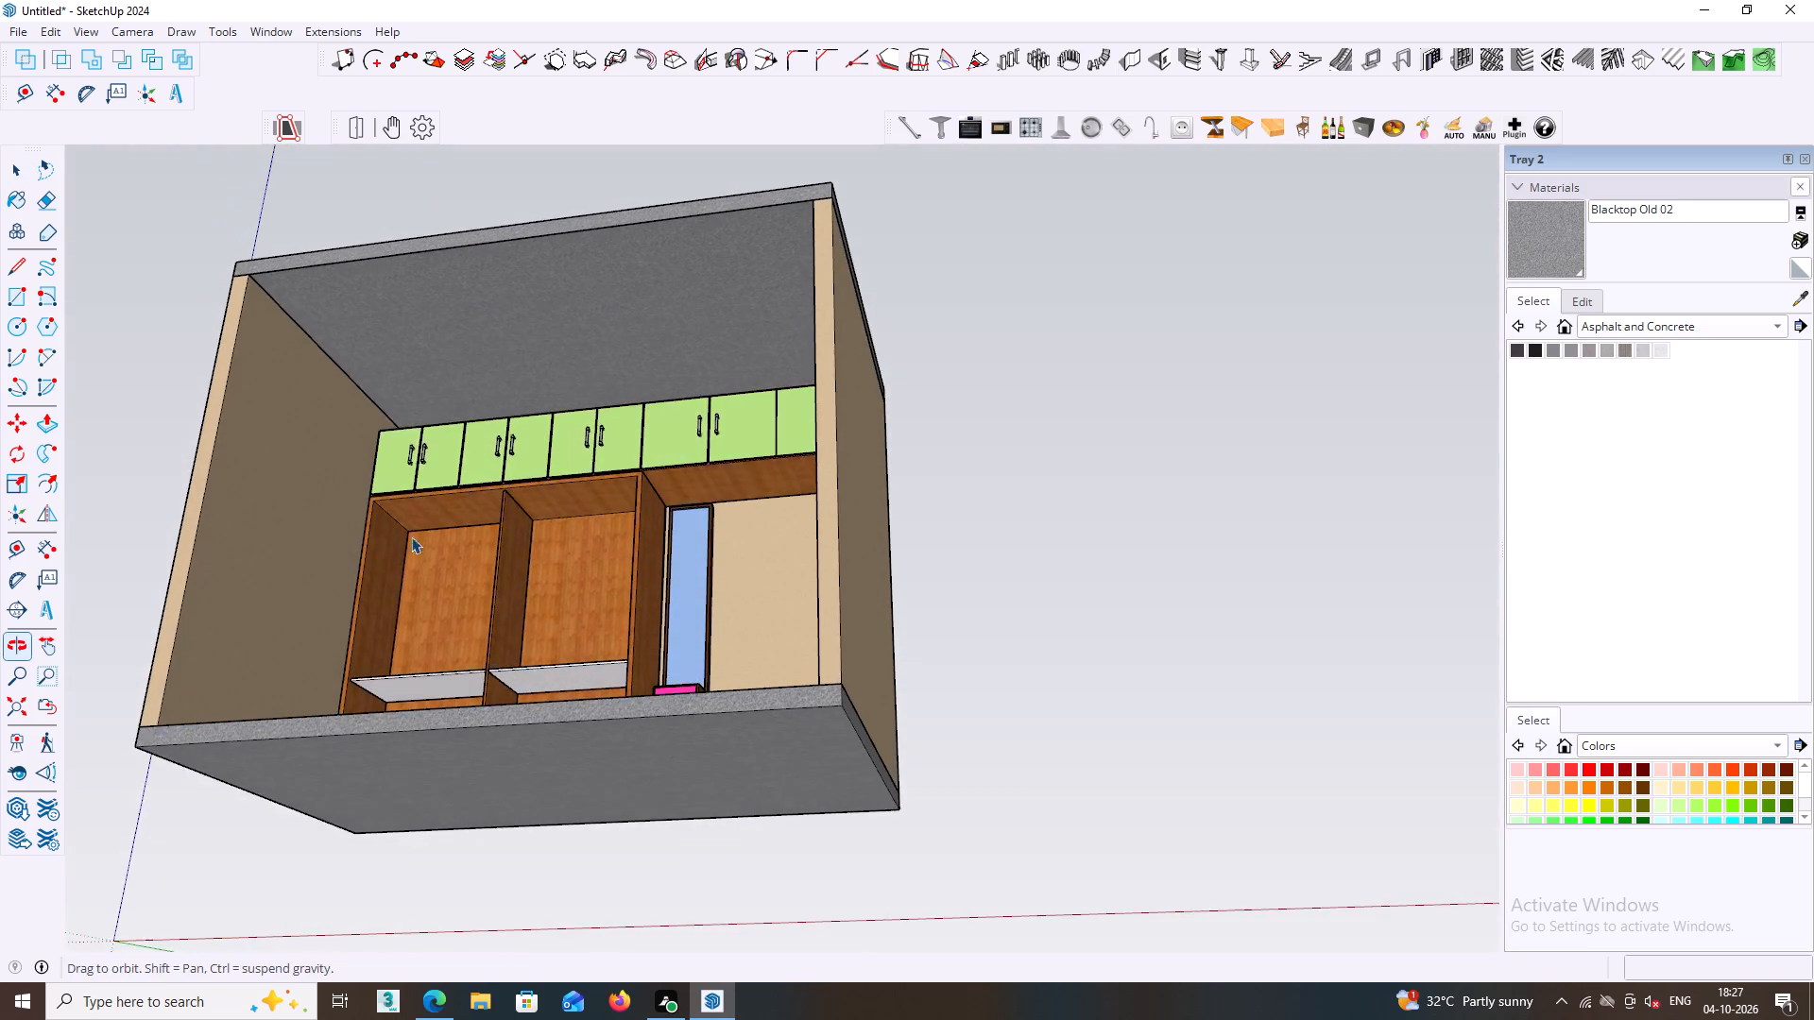
scroll(404, 597, up, 2)
middle_drag(402, 596, 439, 818)
middle_drag(411, 710, 446, 540)
middle_drag(440, 535, 539, 796)
Sample the Wood Bamboo material from the wardrobe and paint all four interior shelves in both compartments with it.
scroll(525, 646, up, 4)
middle_drag(520, 600, 499, 460)
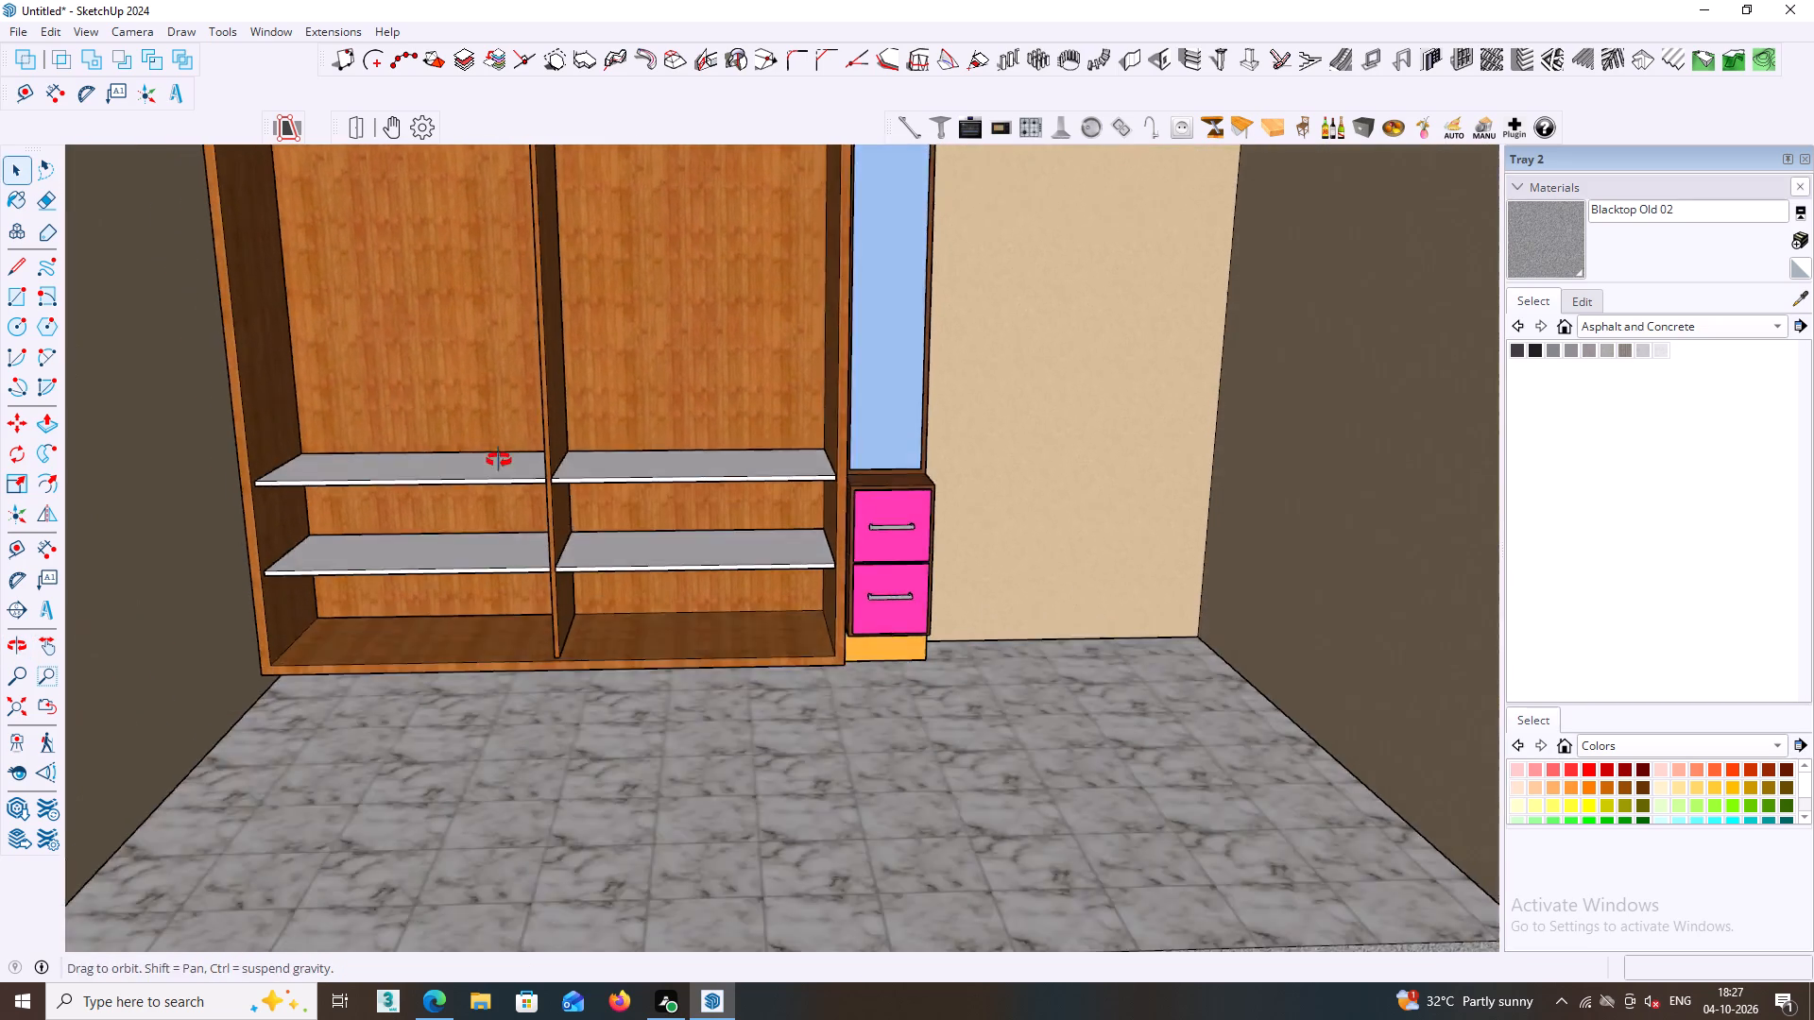
middle_drag(499, 460, 495, 438)
scroll(494, 480, up, 1)
middle_drag(499, 468, 521, 587)
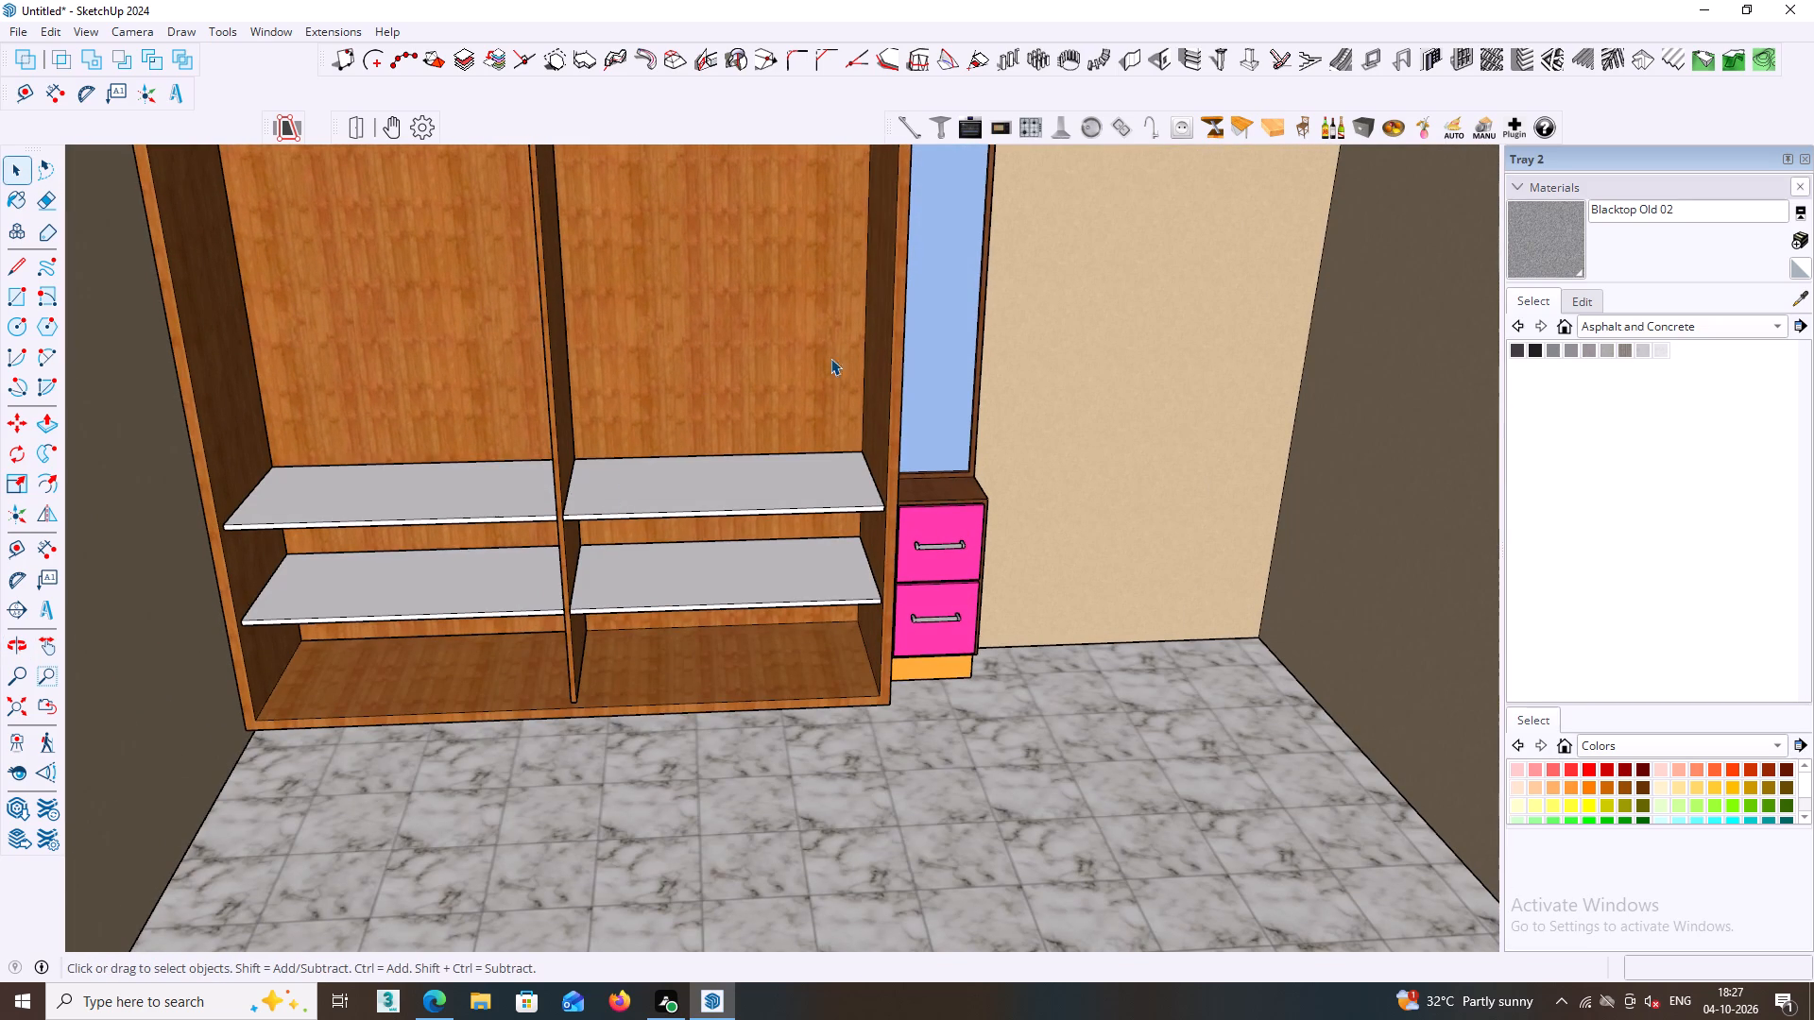
click(1802, 297)
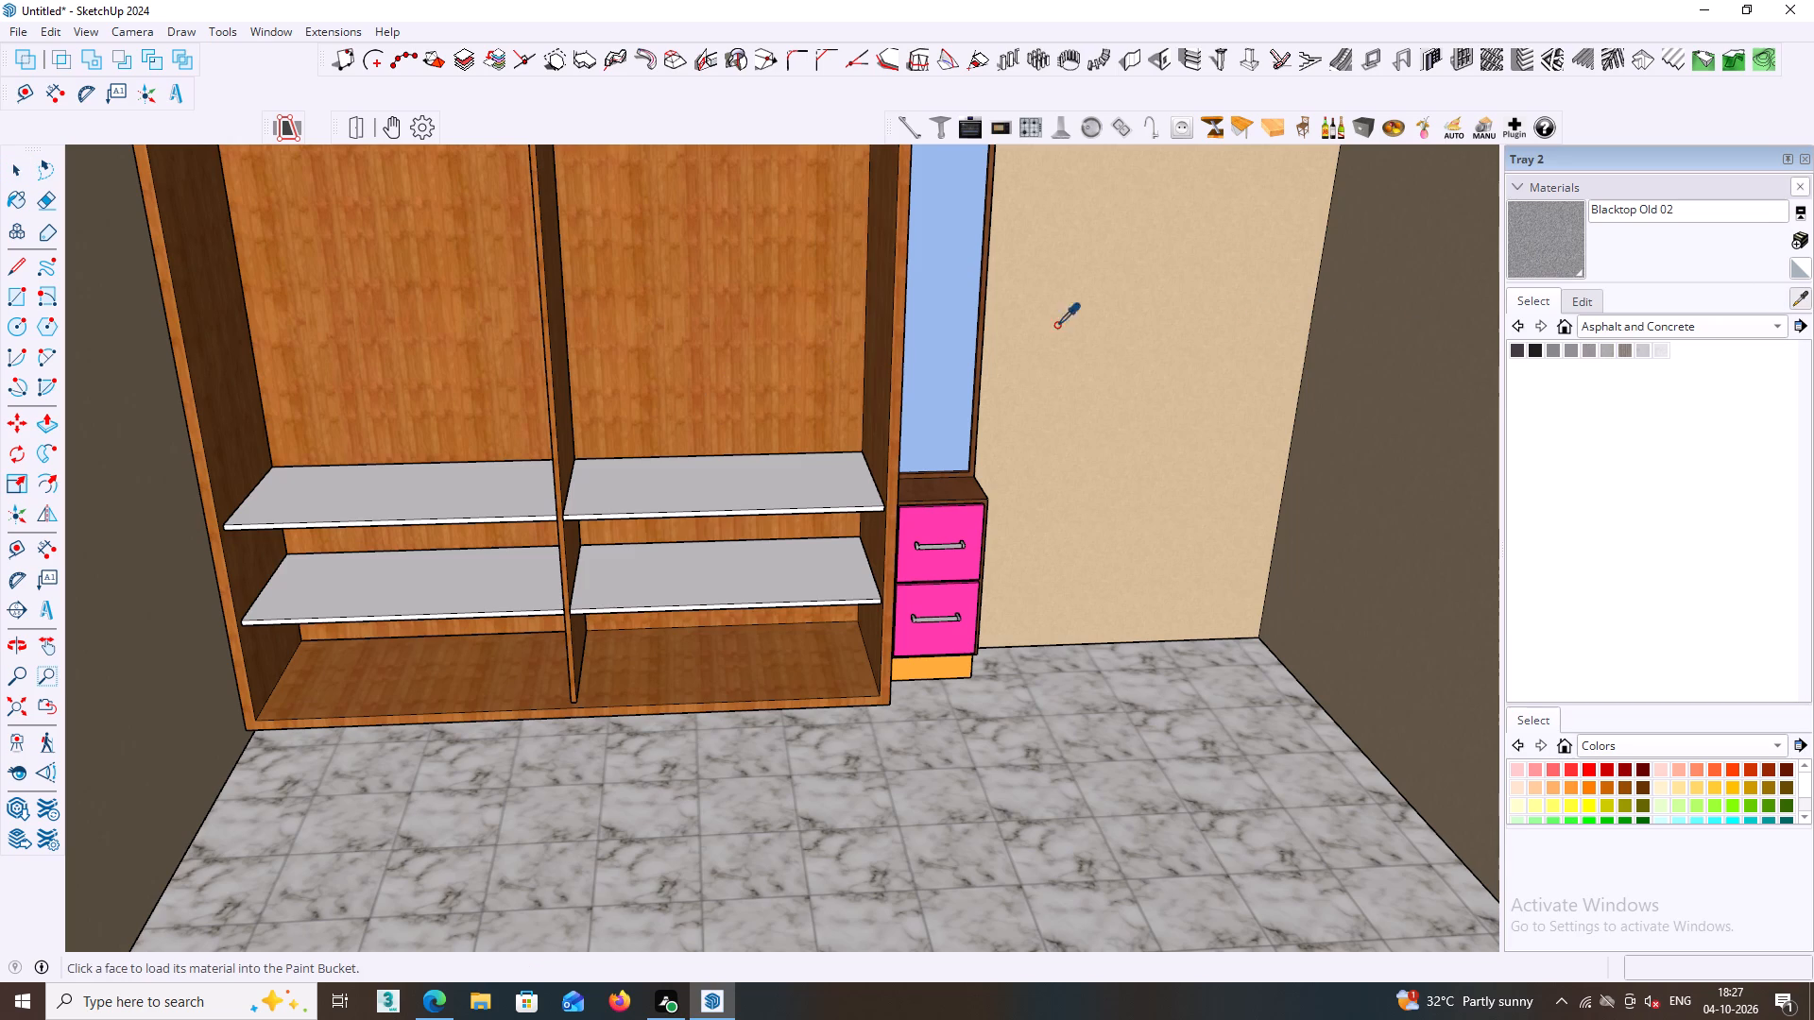
click(892, 356)
click(756, 489)
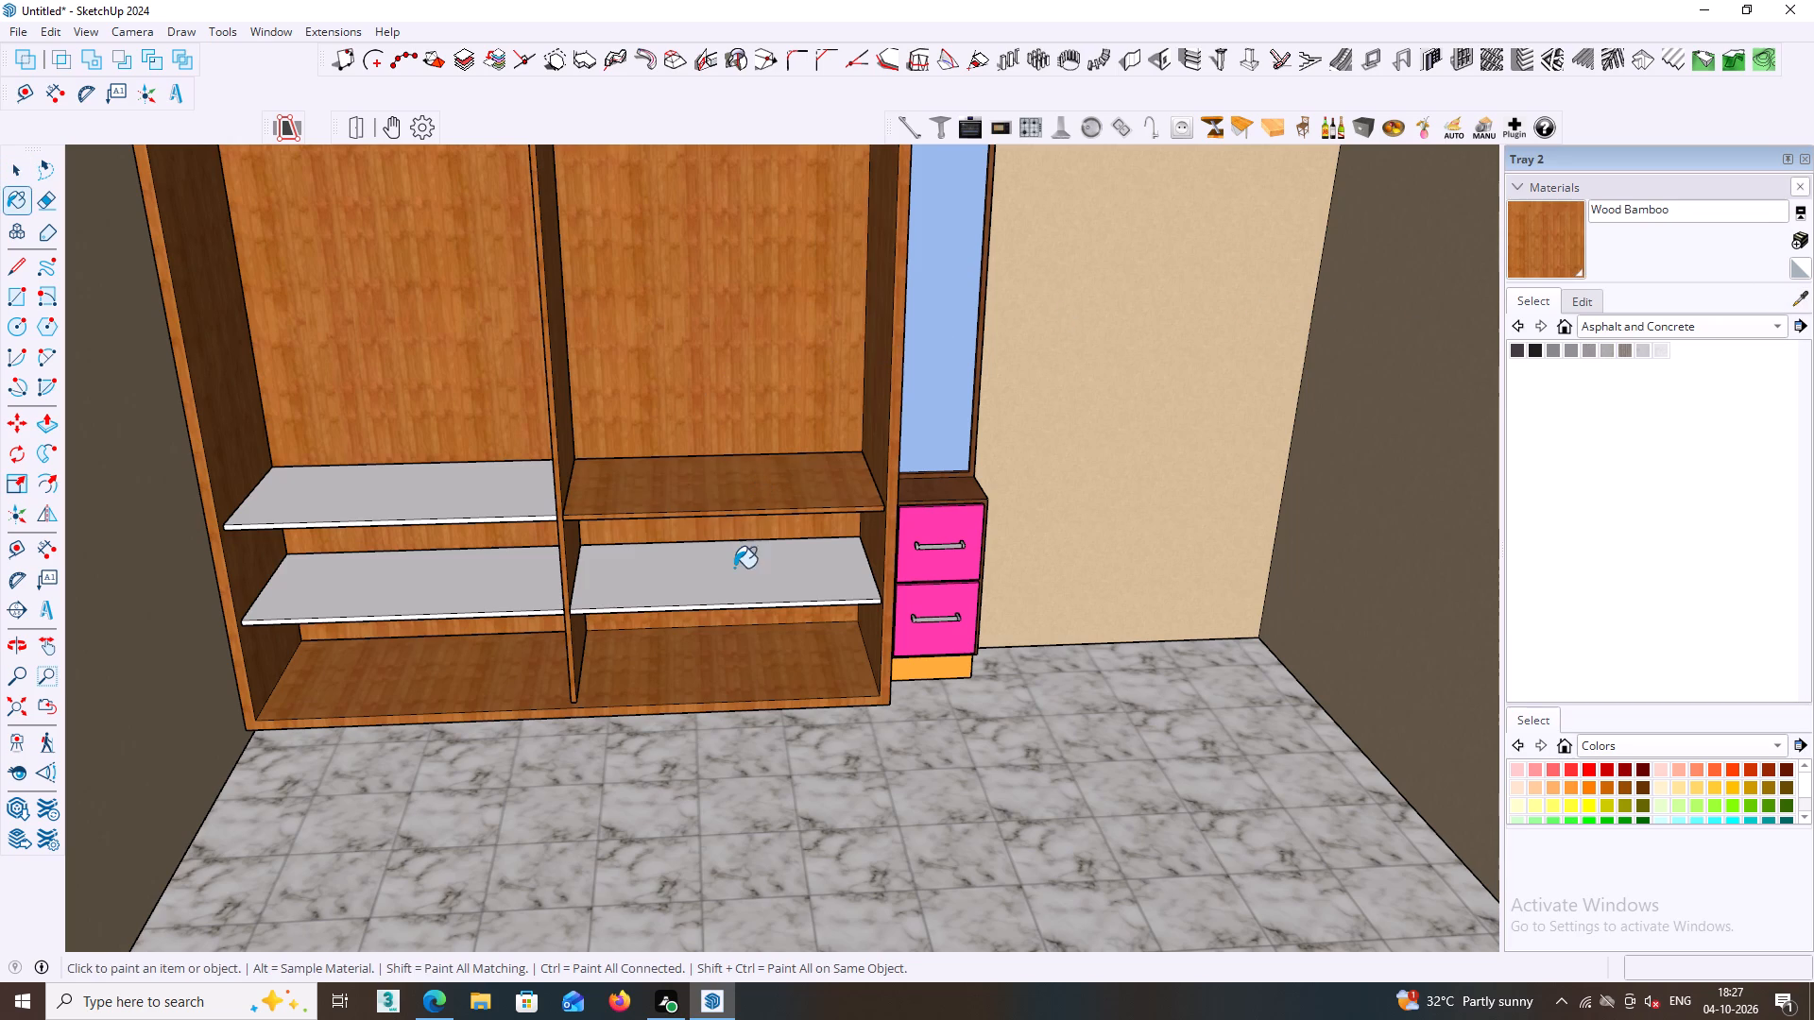
click(724, 589)
click(516, 497)
click(509, 575)
middle_drag(509, 555, 544, 251)
key(space)
Examine the newly painted shelves and the whole wardrobe from the front, from below and from the side.
middle_drag(536, 431, 542, 493)
scroll(536, 431, down, 5)
middle_drag(577, 503, 593, 615)
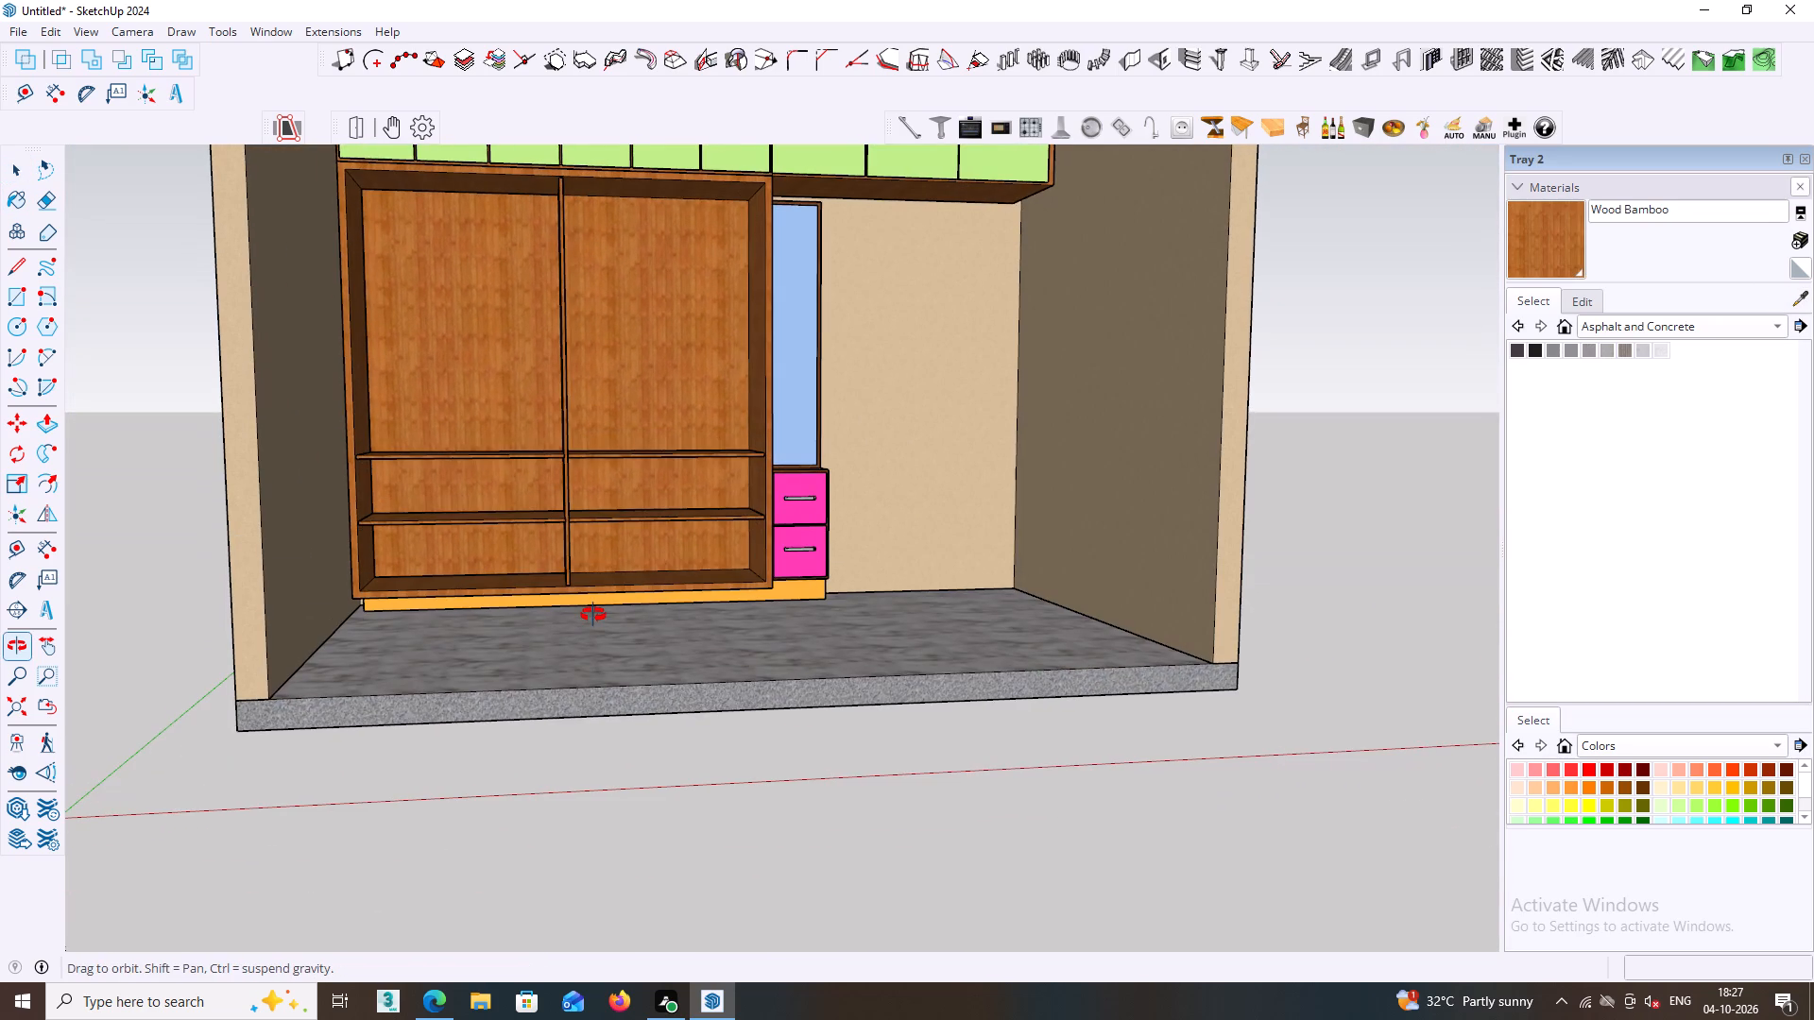
middle_drag(593, 615, 593, 619)
scroll(580, 467, up, 3)
middle_drag(555, 427, 627, 520)
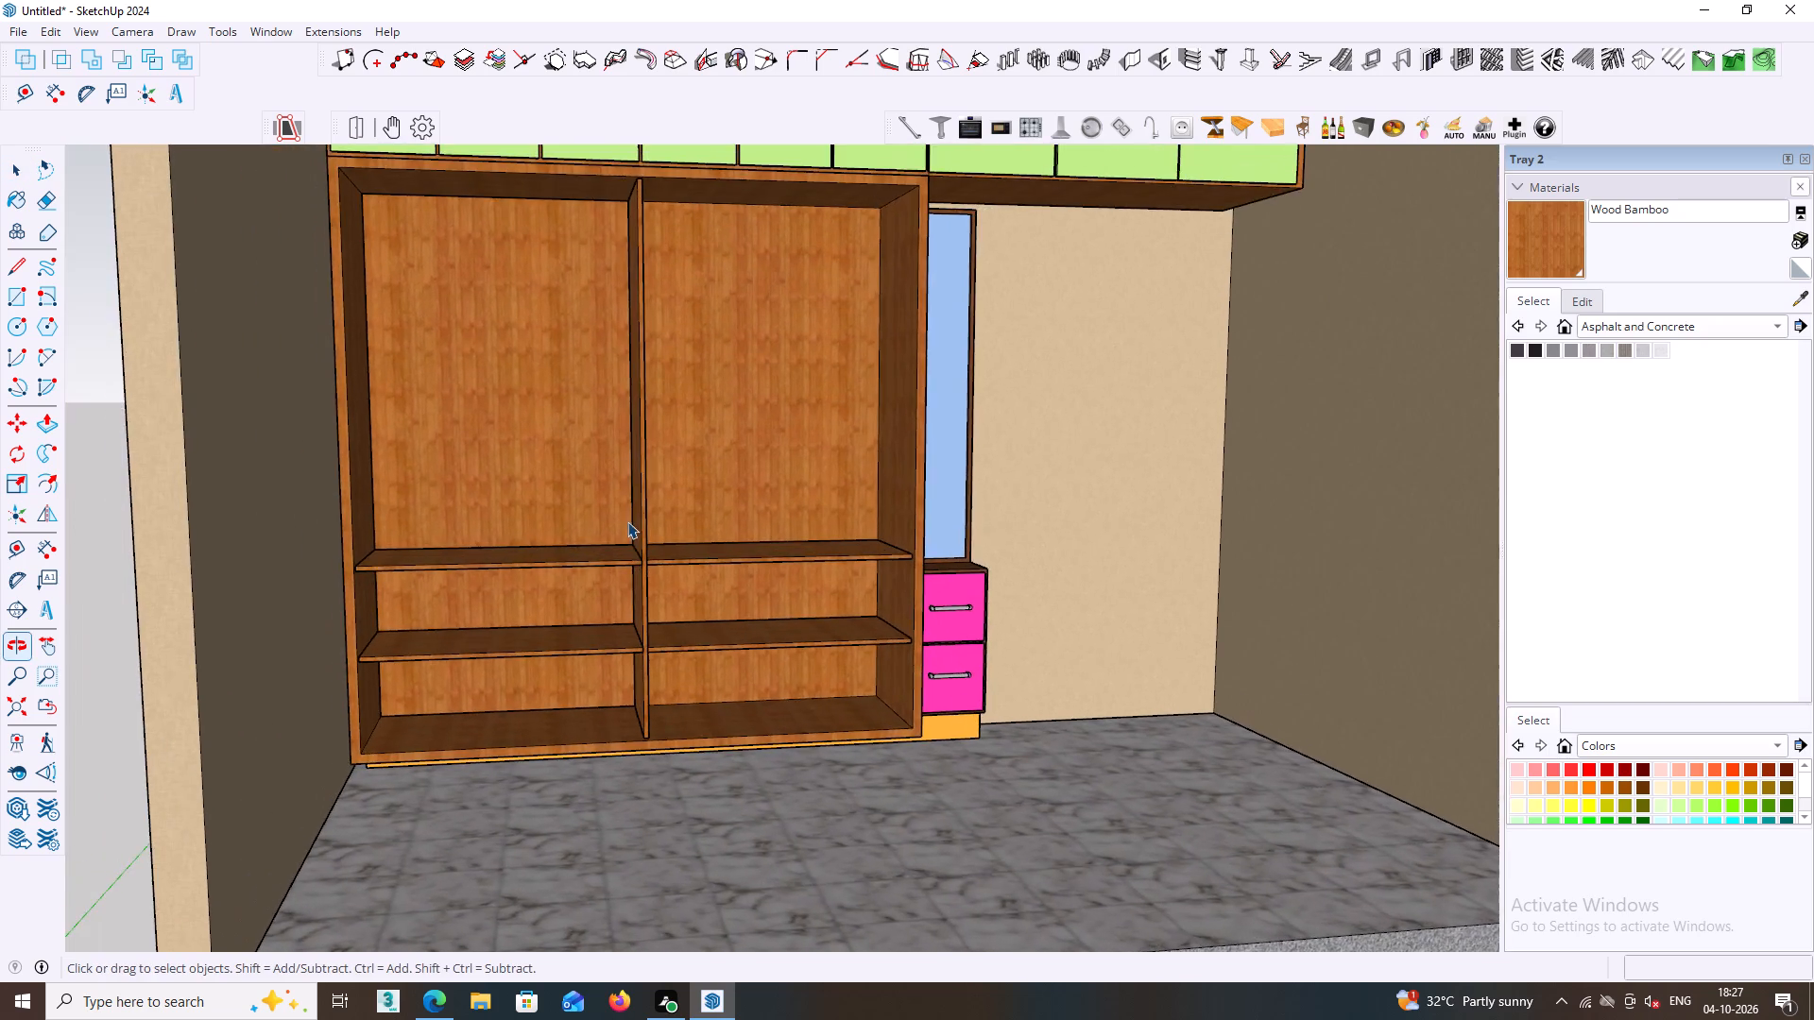
scroll(619, 503, down, 3)
middle_drag(615, 499, 468, 492)
scroll(497, 486, up, 1)
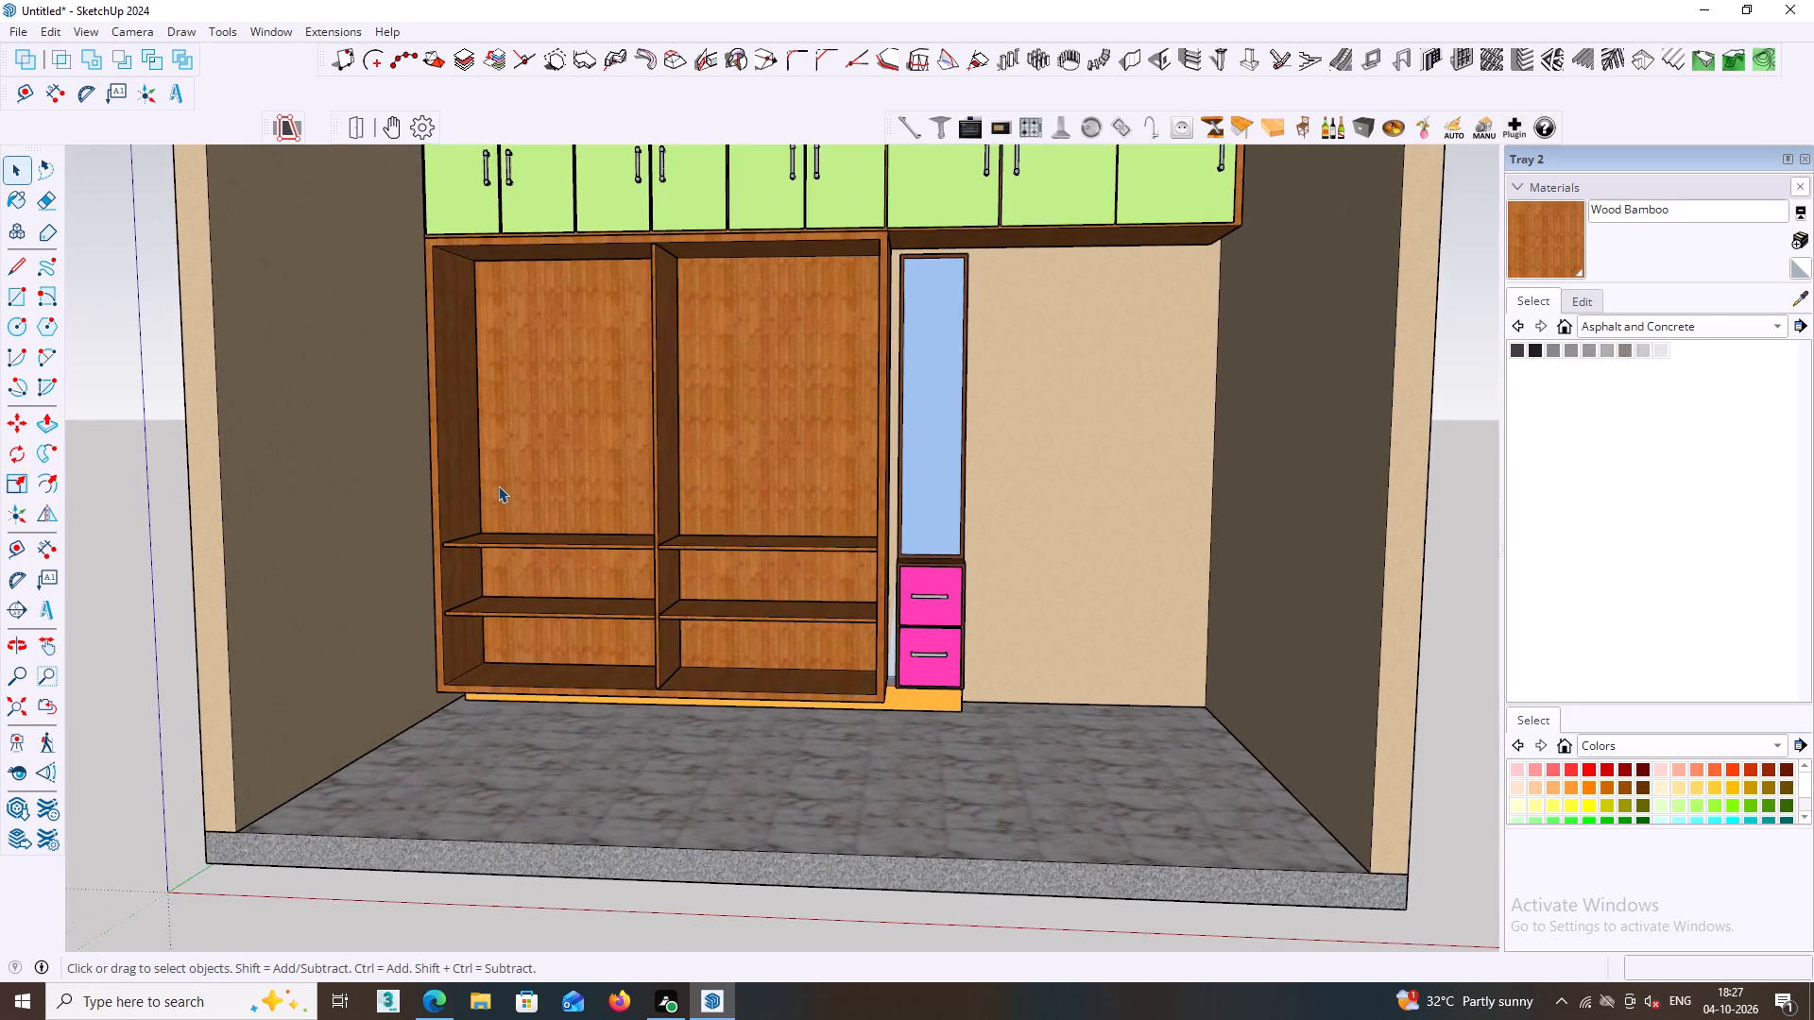
scroll(522, 502, up, 2)
middle_drag(539, 505, 511, 578)
scroll(531, 559, down, 3)
middle_drag(555, 574, 577, 604)
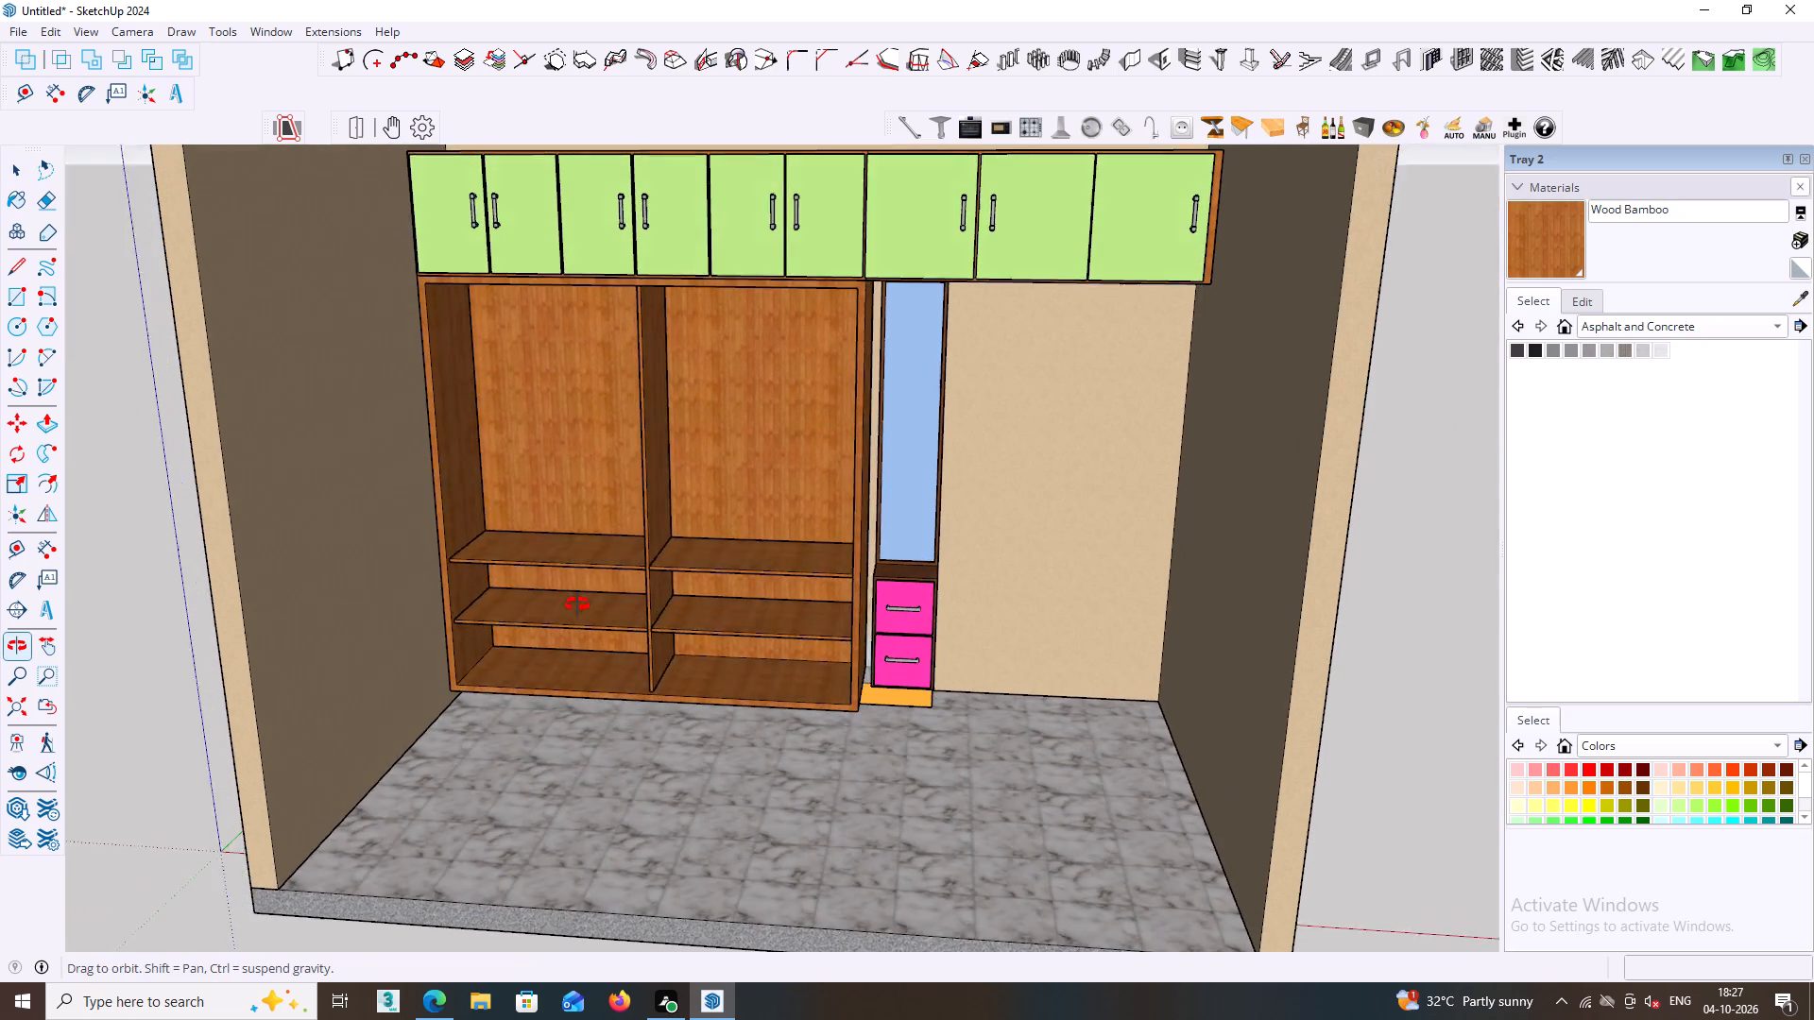
middle_drag(577, 604, 855, 539)
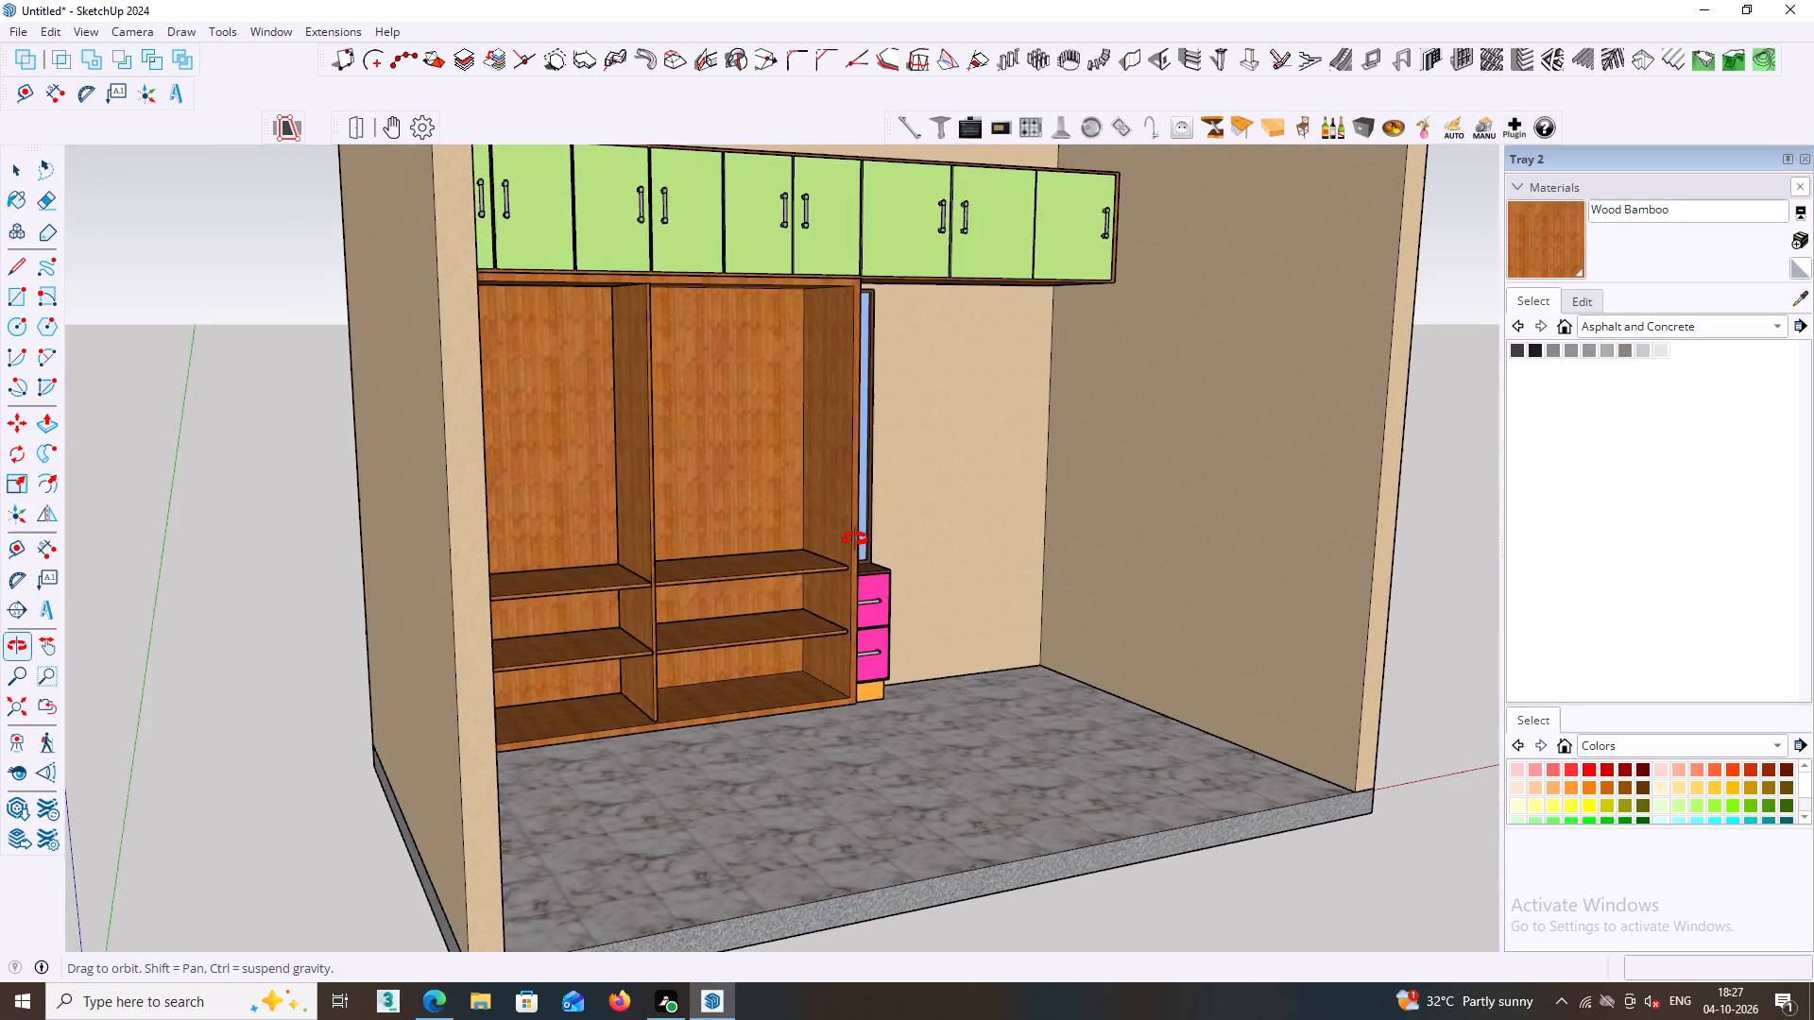
middle_drag(855, 539, 702, 519)
scroll(710, 552, down, 1)
middle_drag(755, 564, 675, 566)
Copy the right compartment's upper shelf vertically by about 1' 1 7/8" to add a third shelf above it.
scroll(693, 566, up, 2)
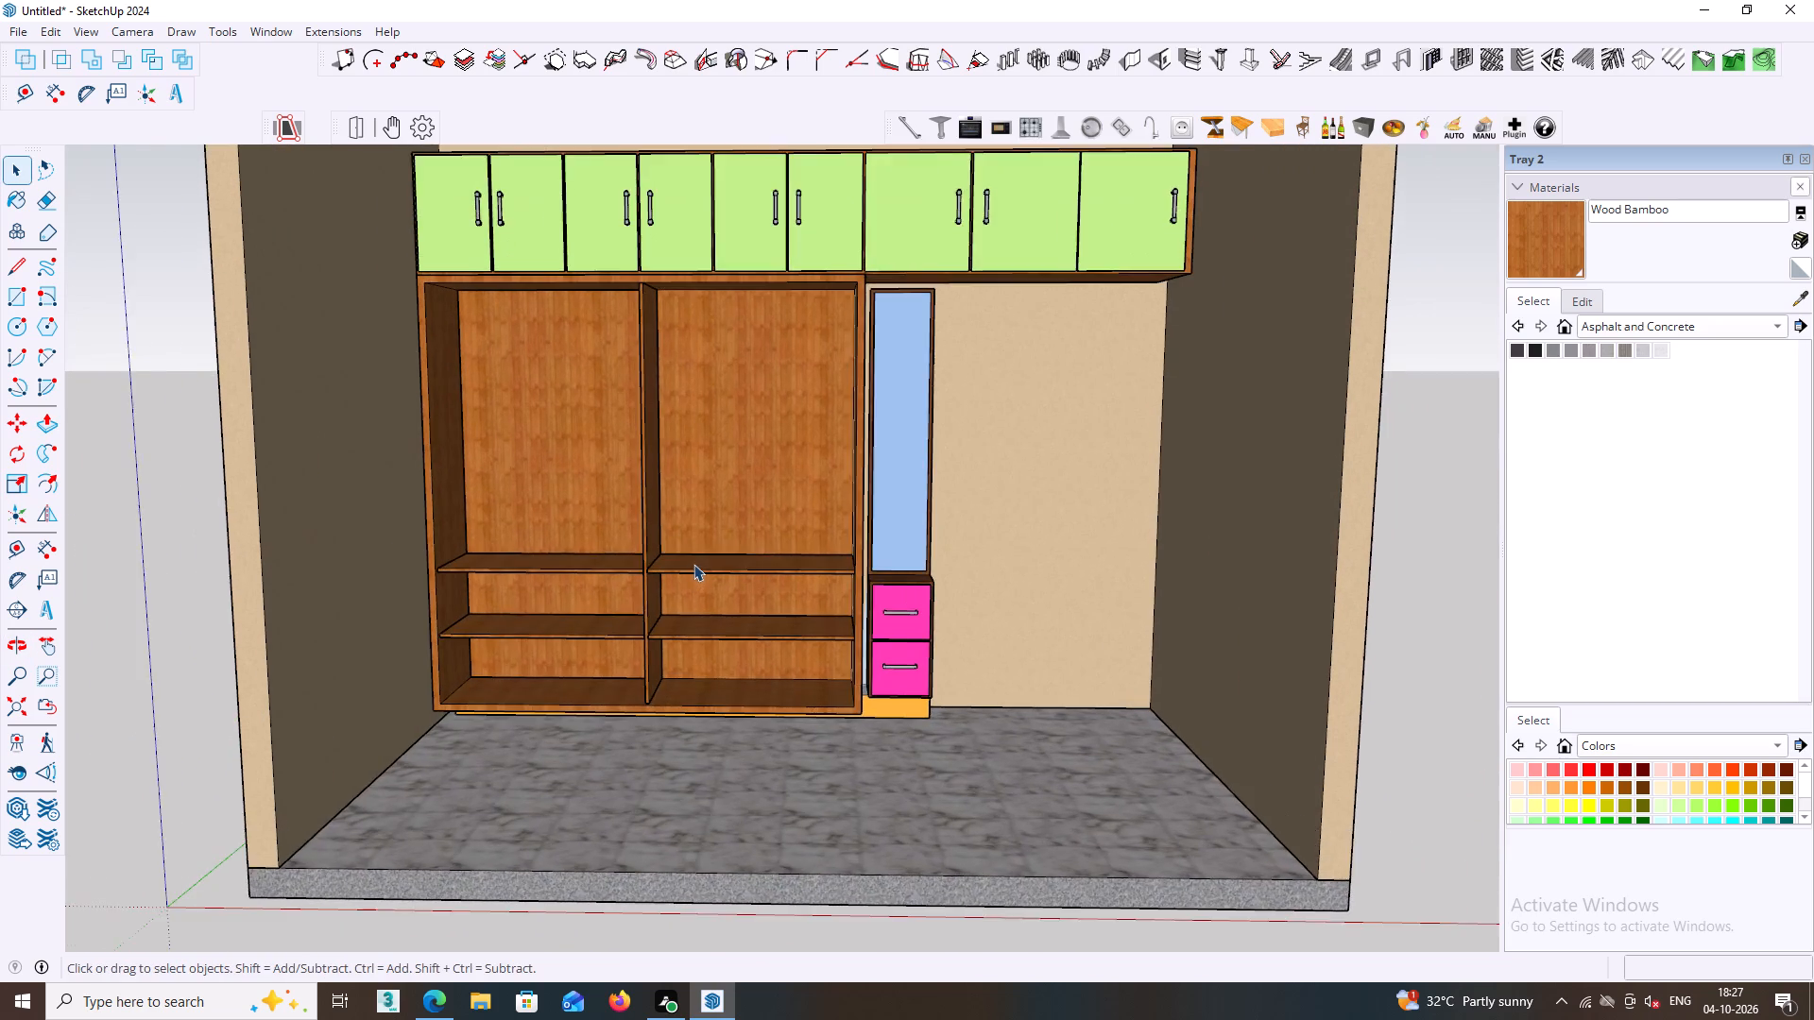
scroll(693, 564, up, 4)
click(710, 575)
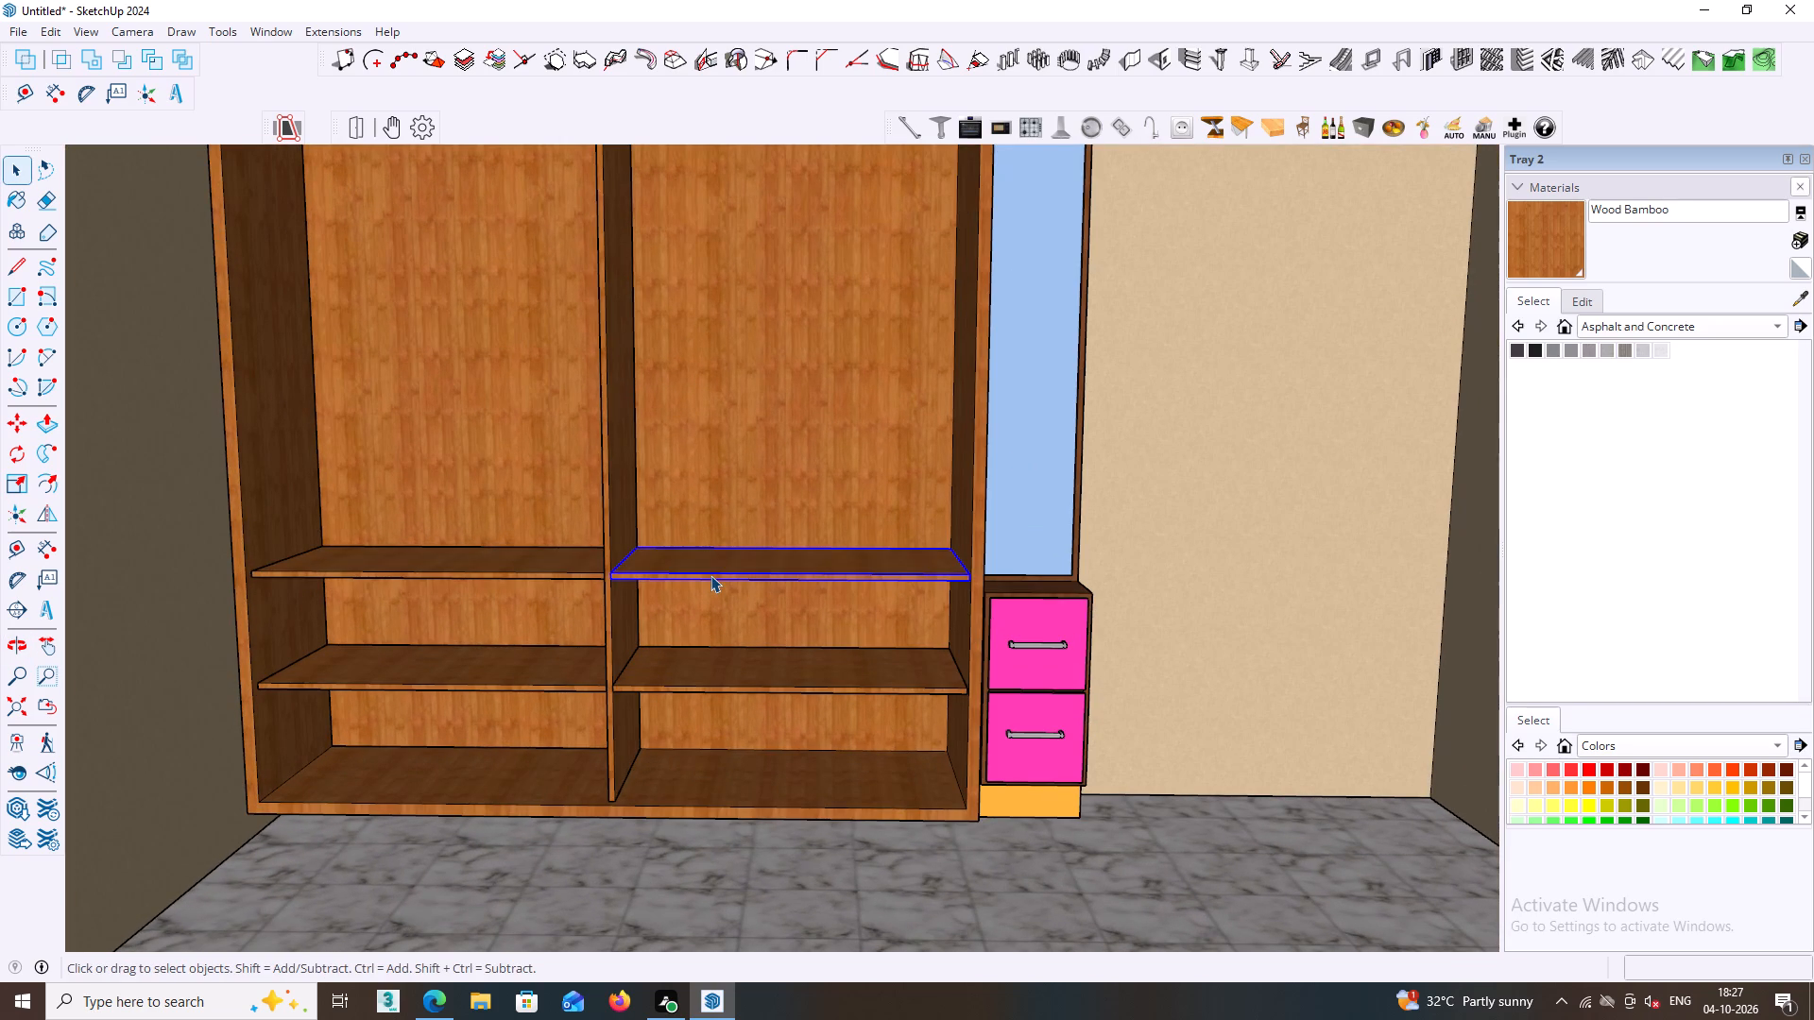
middle_drag(710, 574, 699, 569)
key(m)
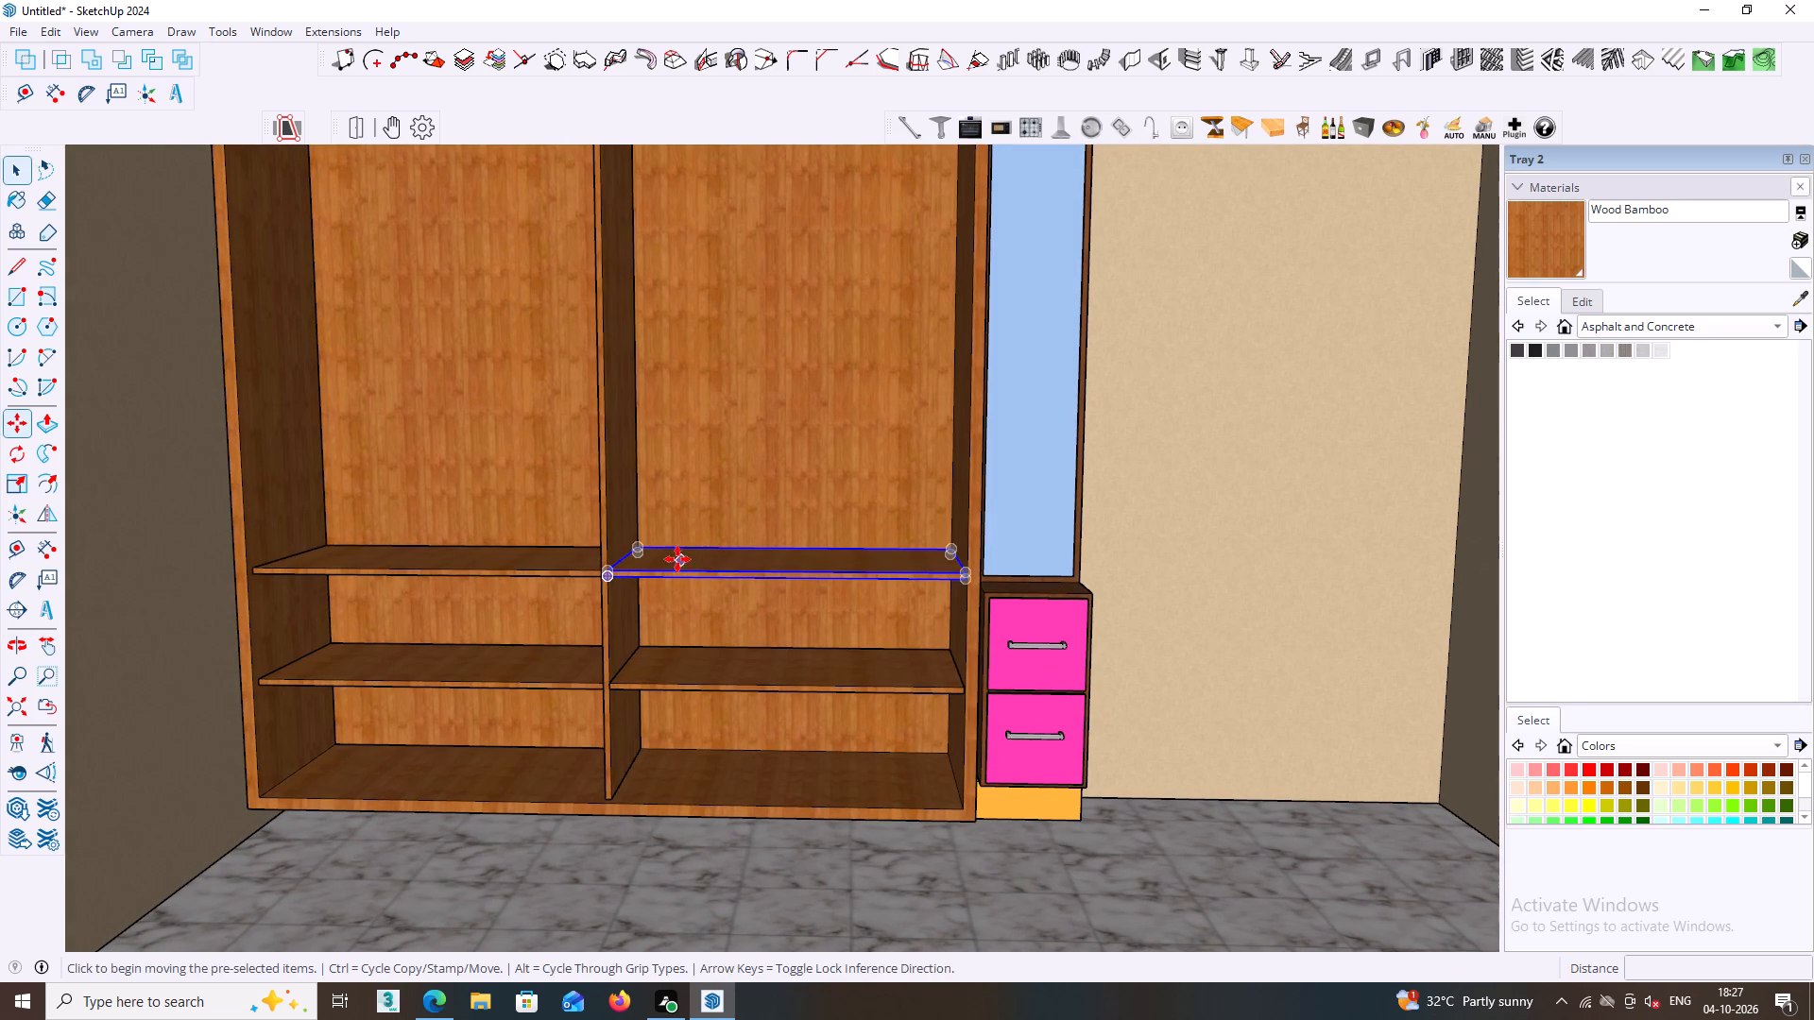
click(609, 569)
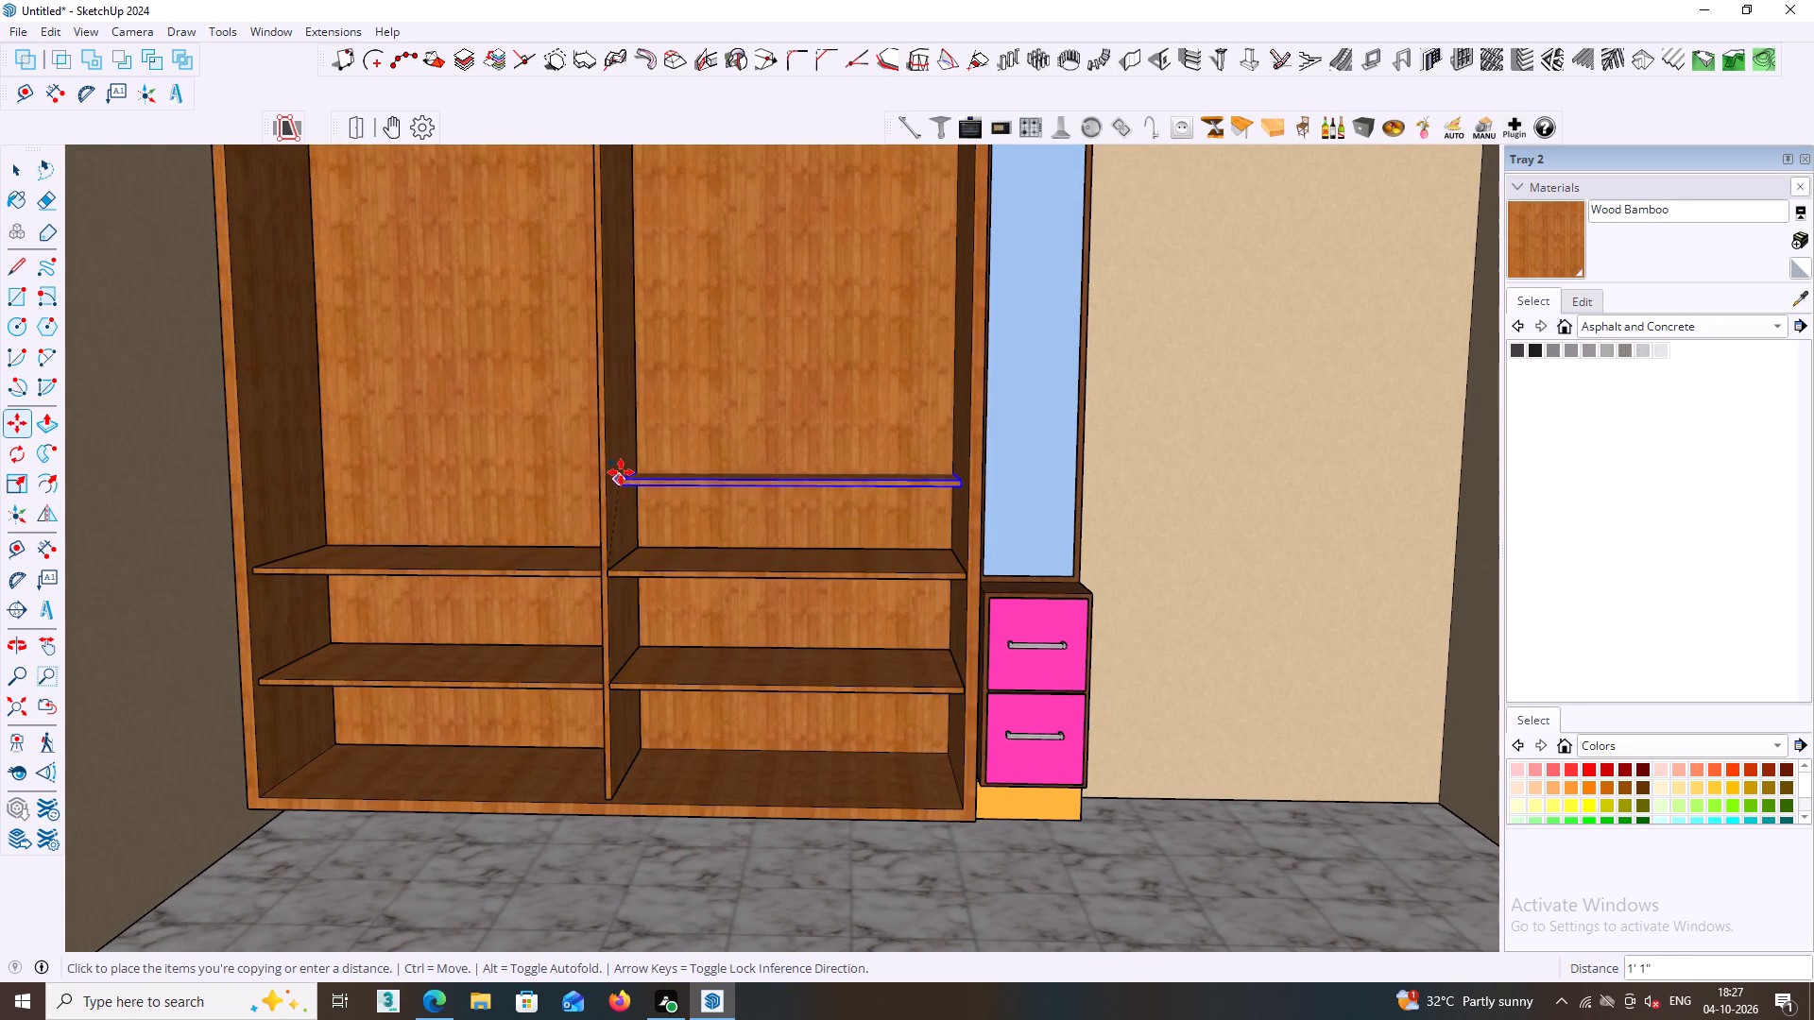
key(Up)
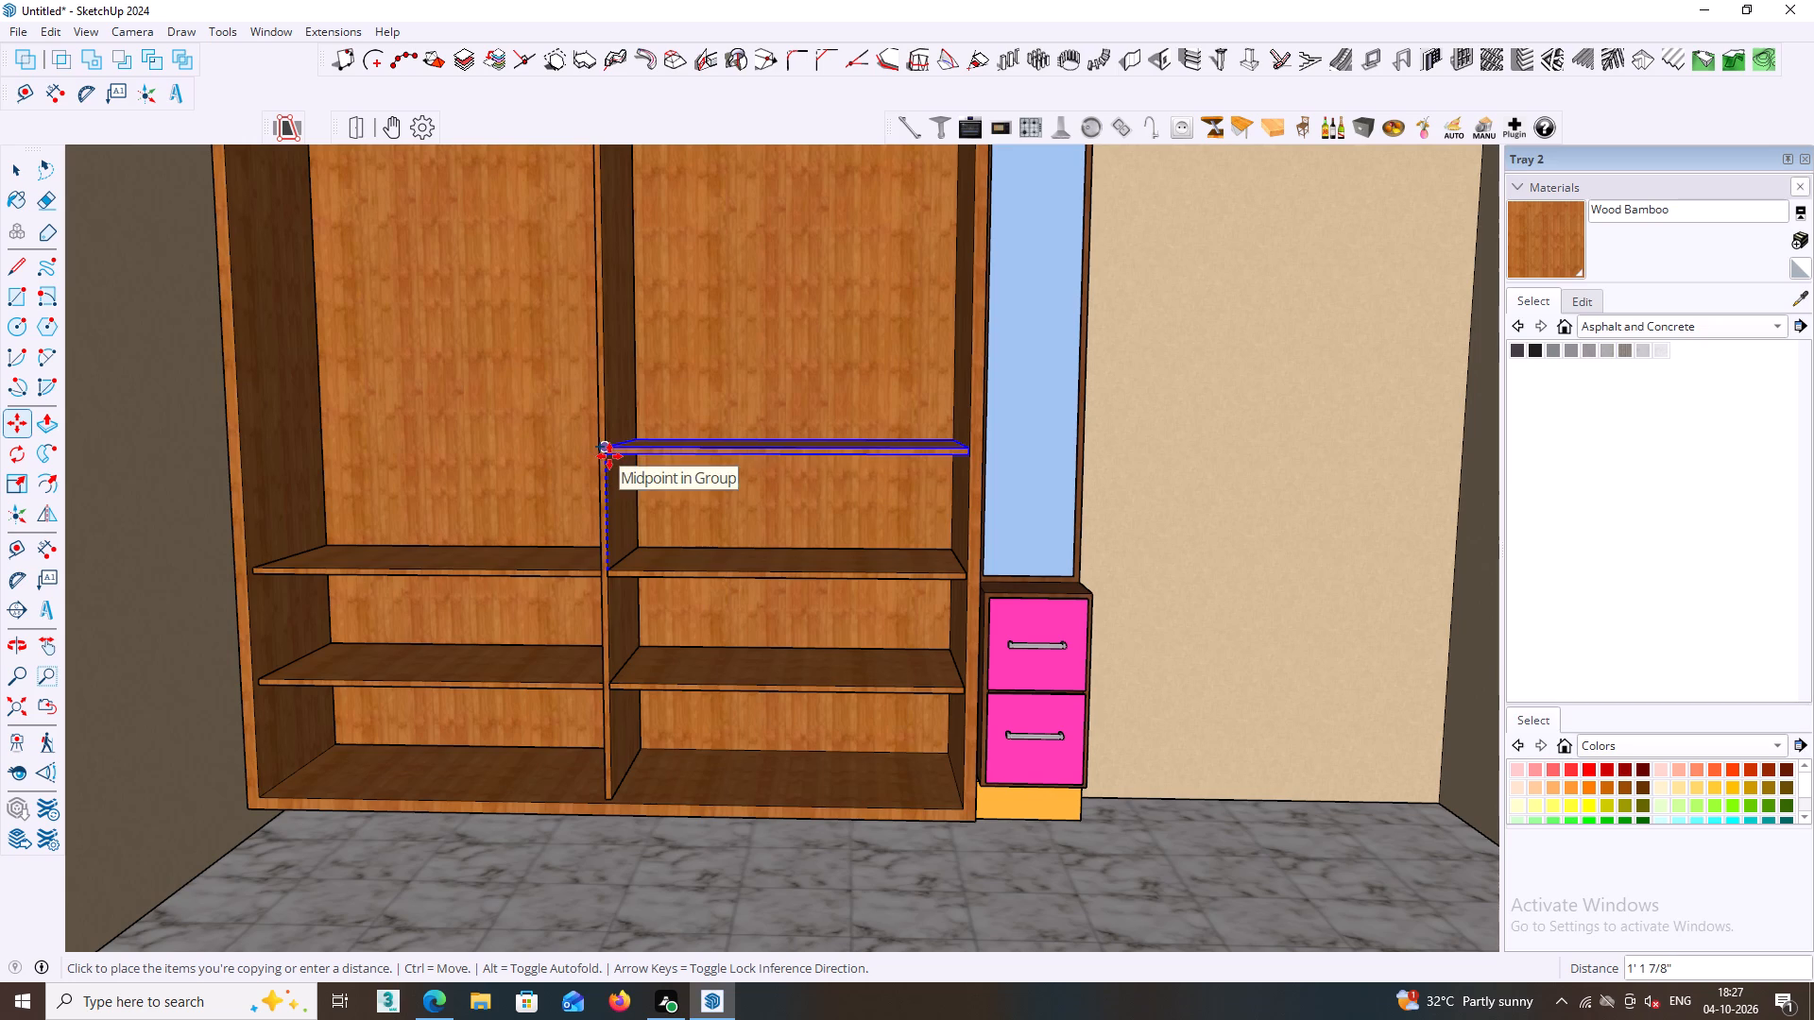
scroll(609, 458, down, 2)
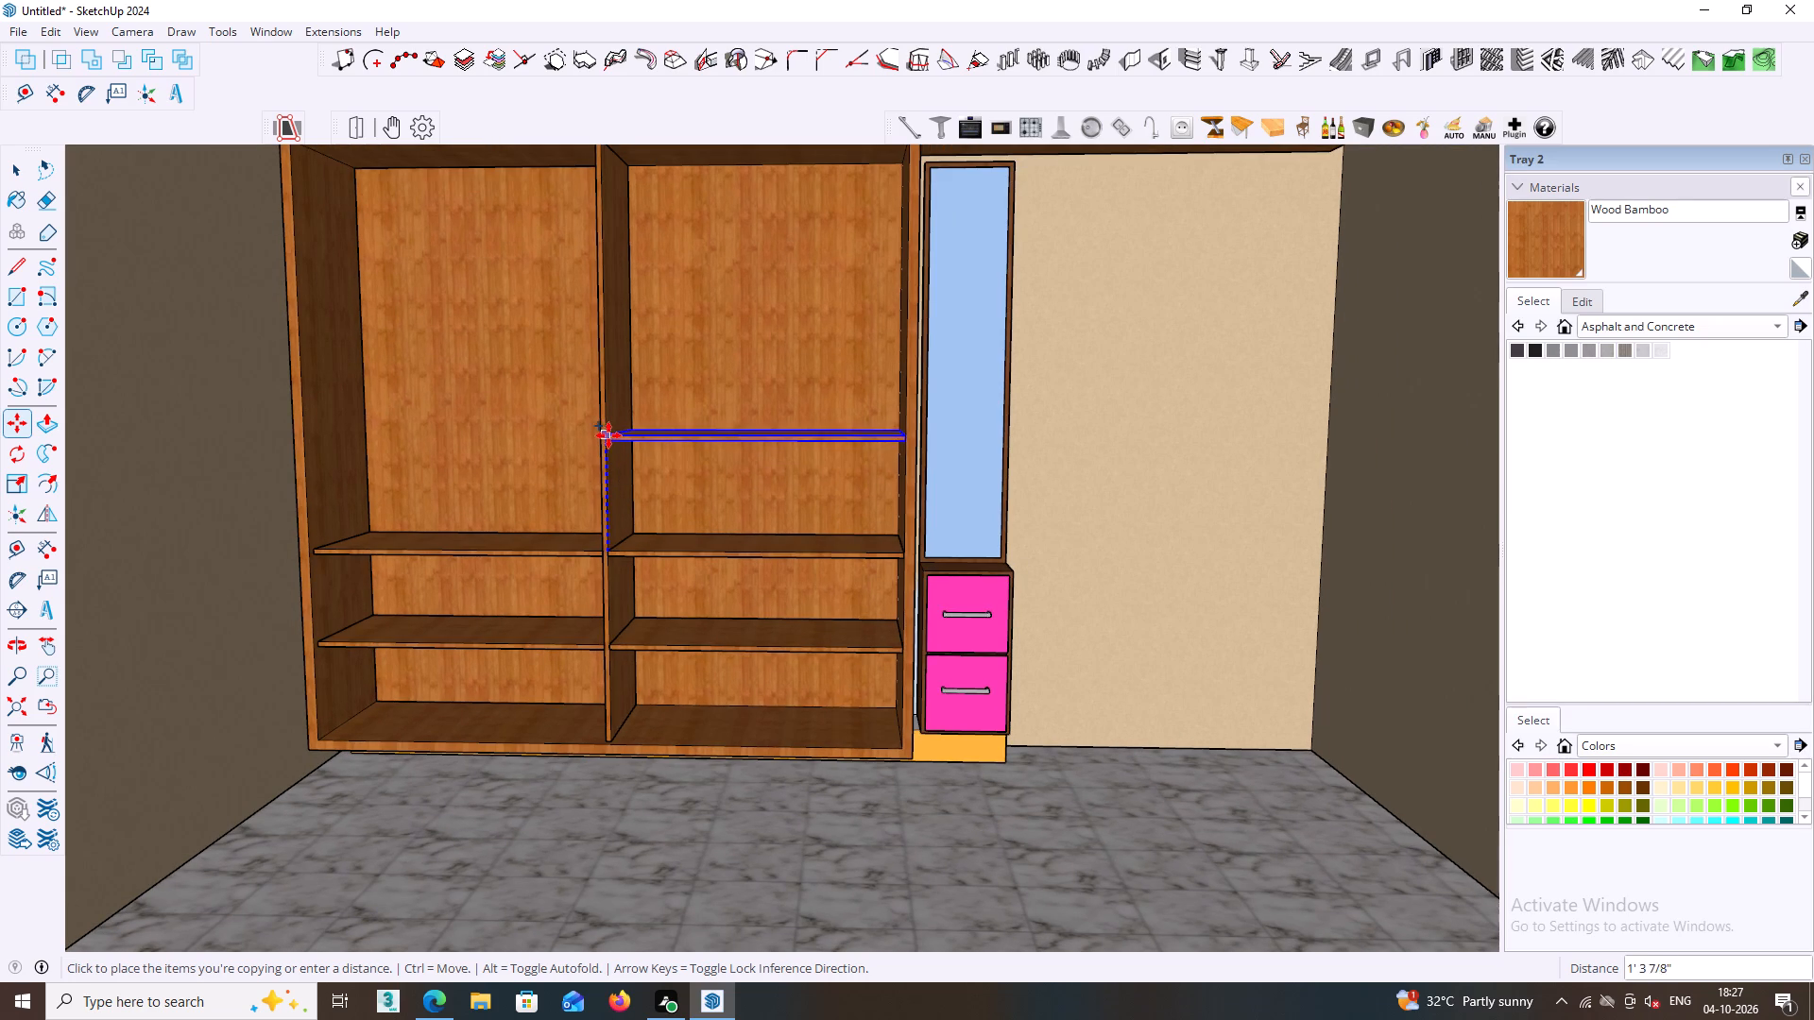
click(608, 441)
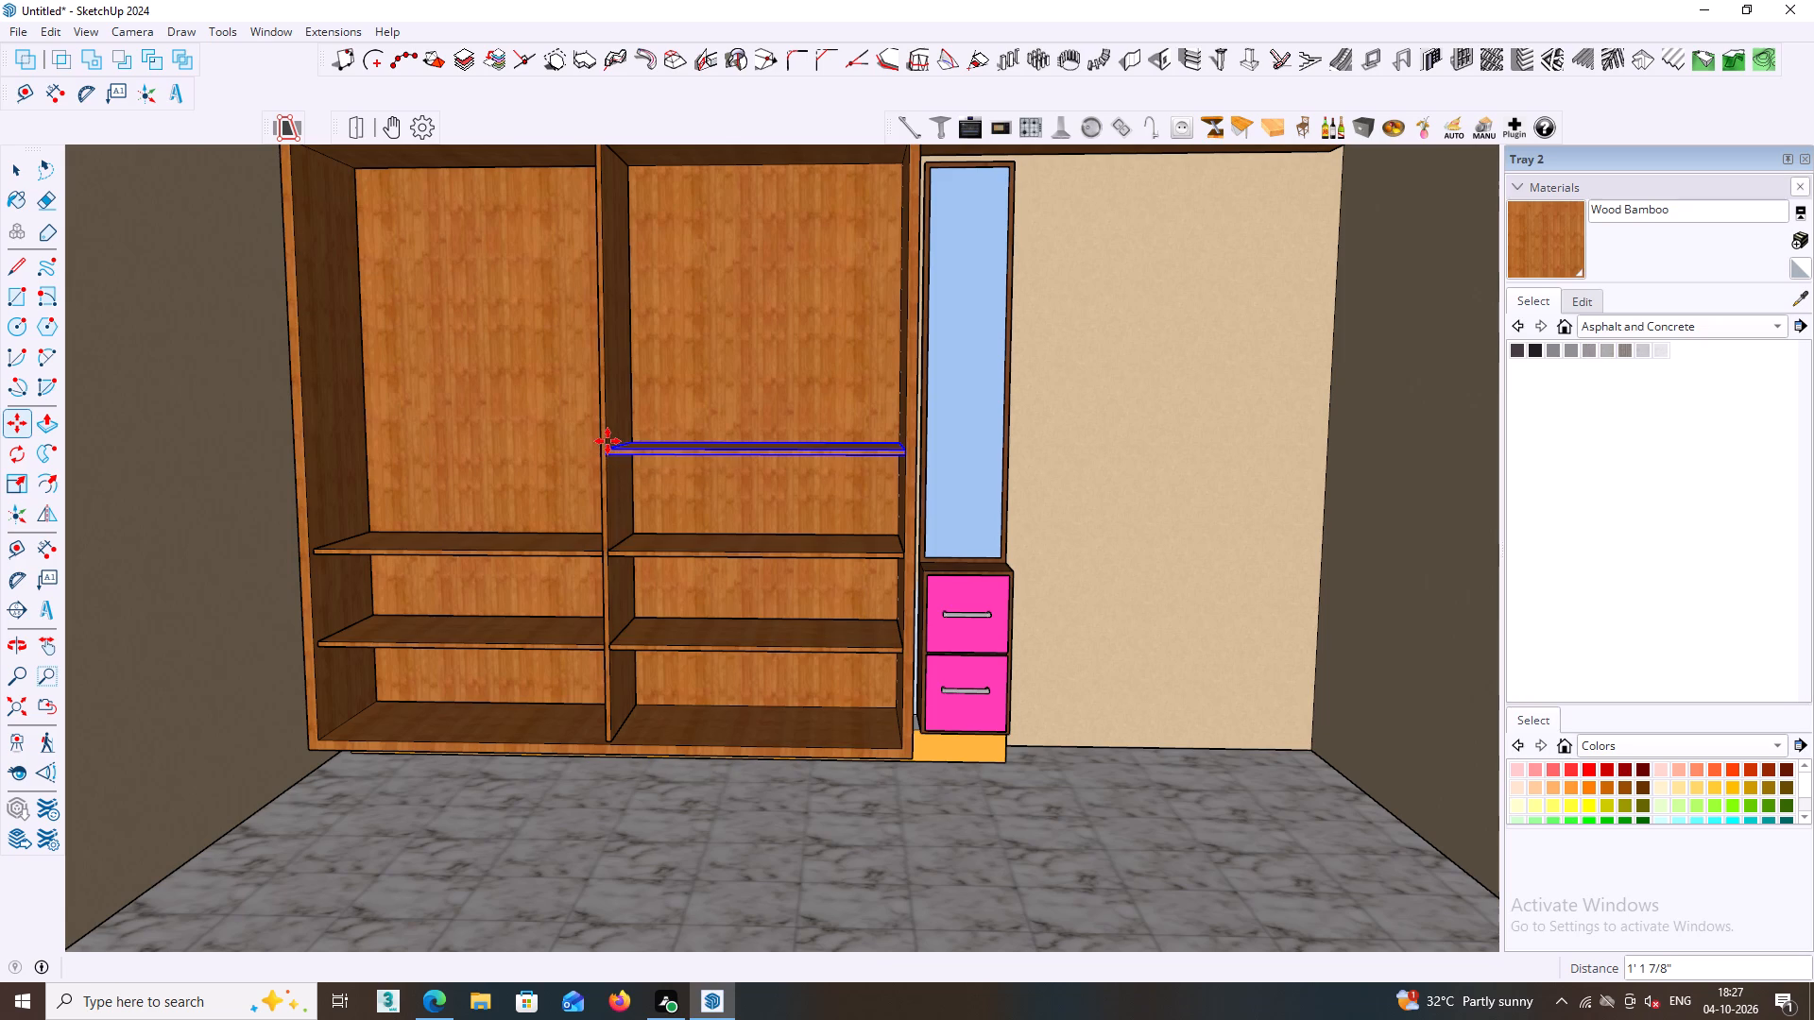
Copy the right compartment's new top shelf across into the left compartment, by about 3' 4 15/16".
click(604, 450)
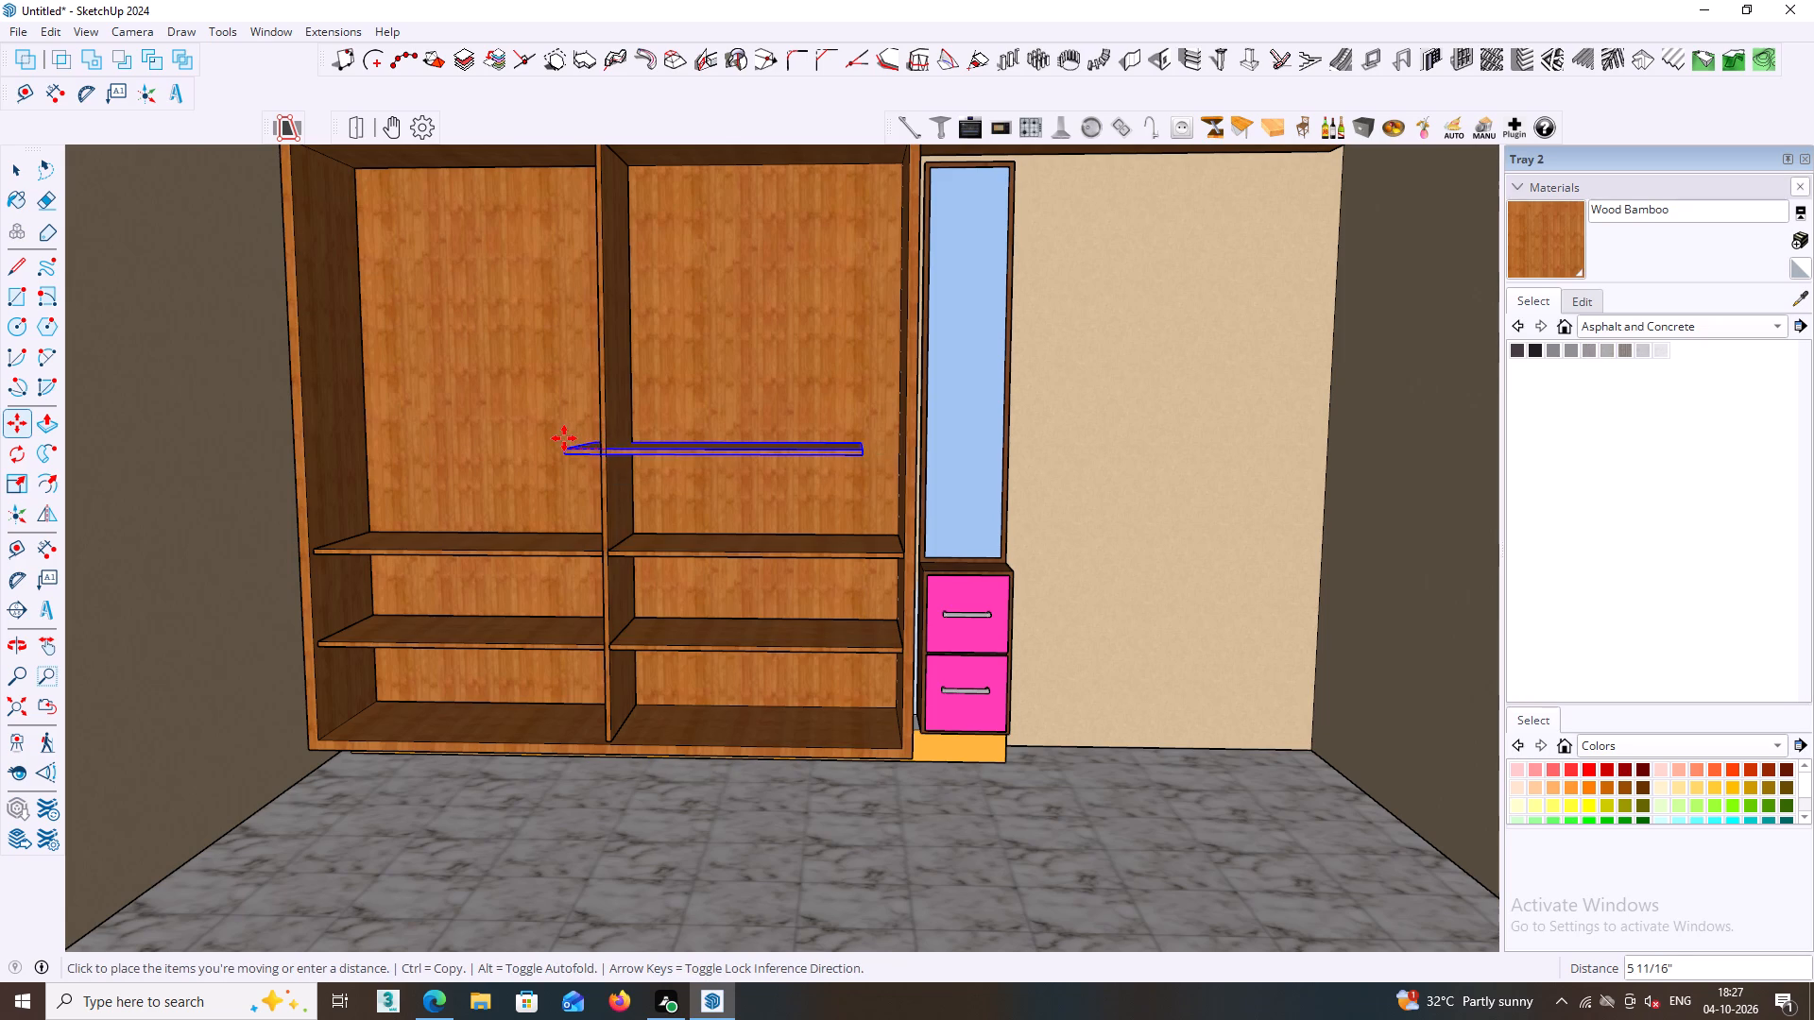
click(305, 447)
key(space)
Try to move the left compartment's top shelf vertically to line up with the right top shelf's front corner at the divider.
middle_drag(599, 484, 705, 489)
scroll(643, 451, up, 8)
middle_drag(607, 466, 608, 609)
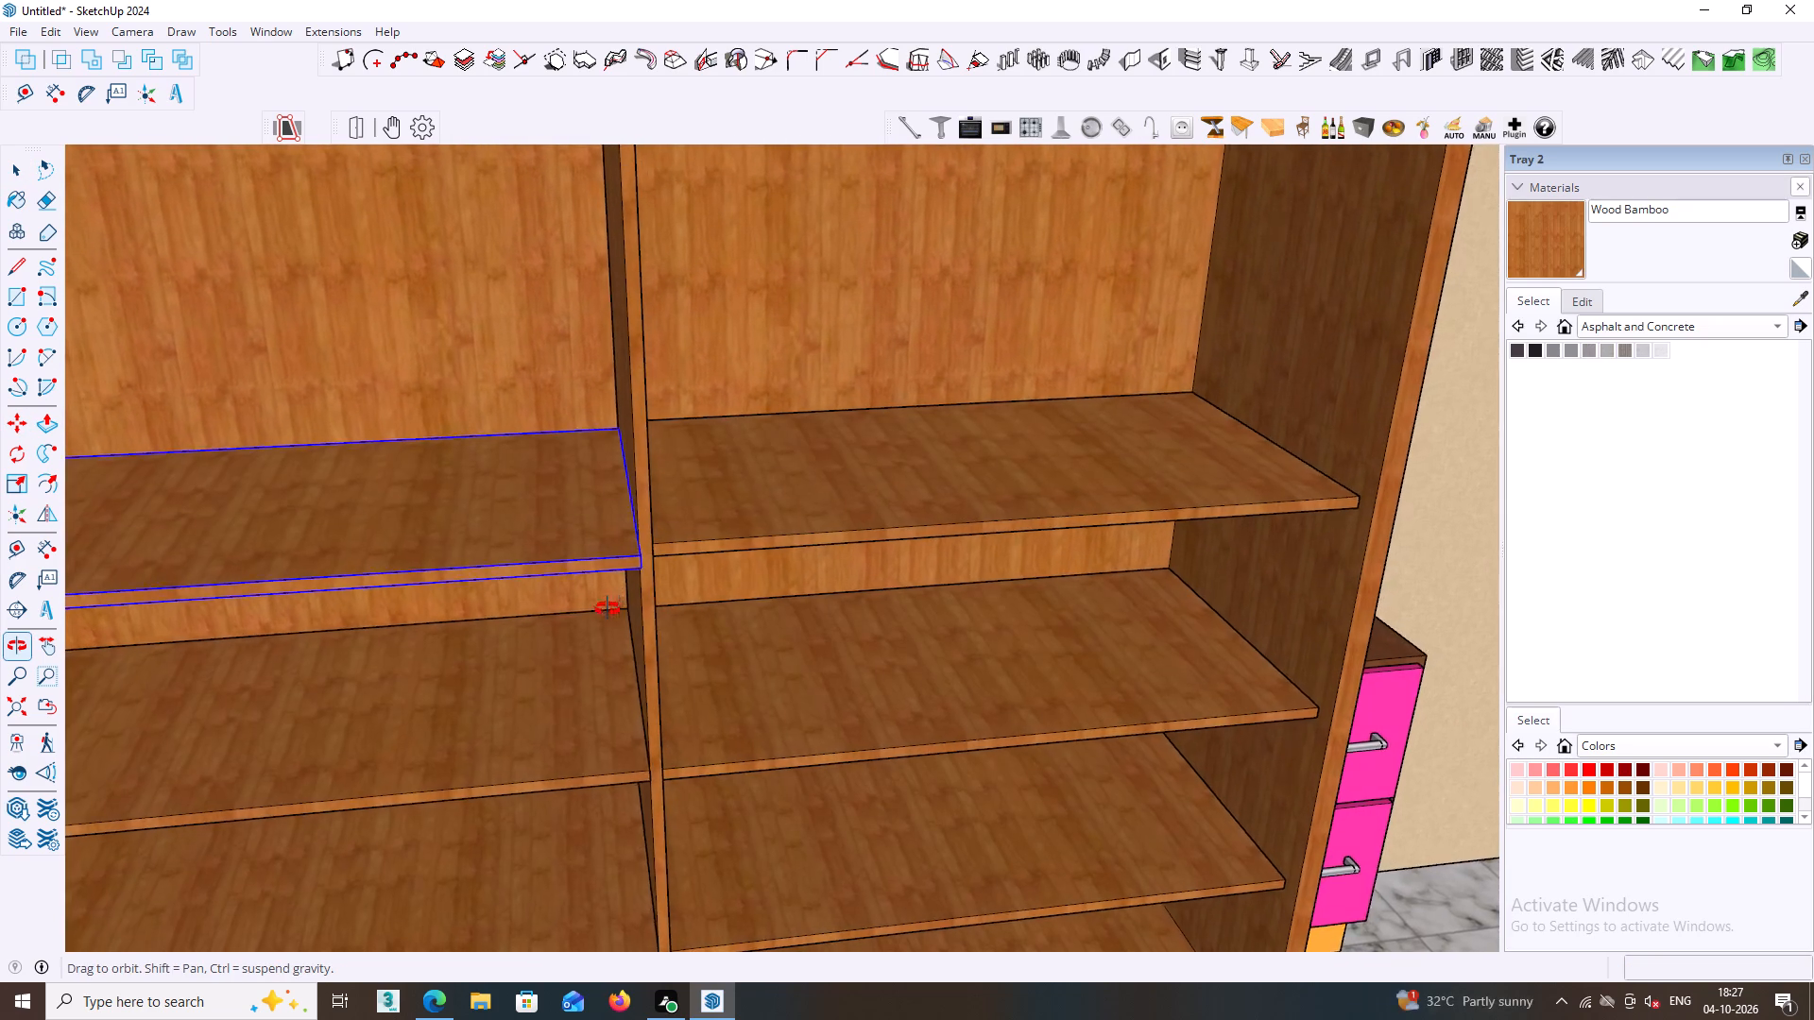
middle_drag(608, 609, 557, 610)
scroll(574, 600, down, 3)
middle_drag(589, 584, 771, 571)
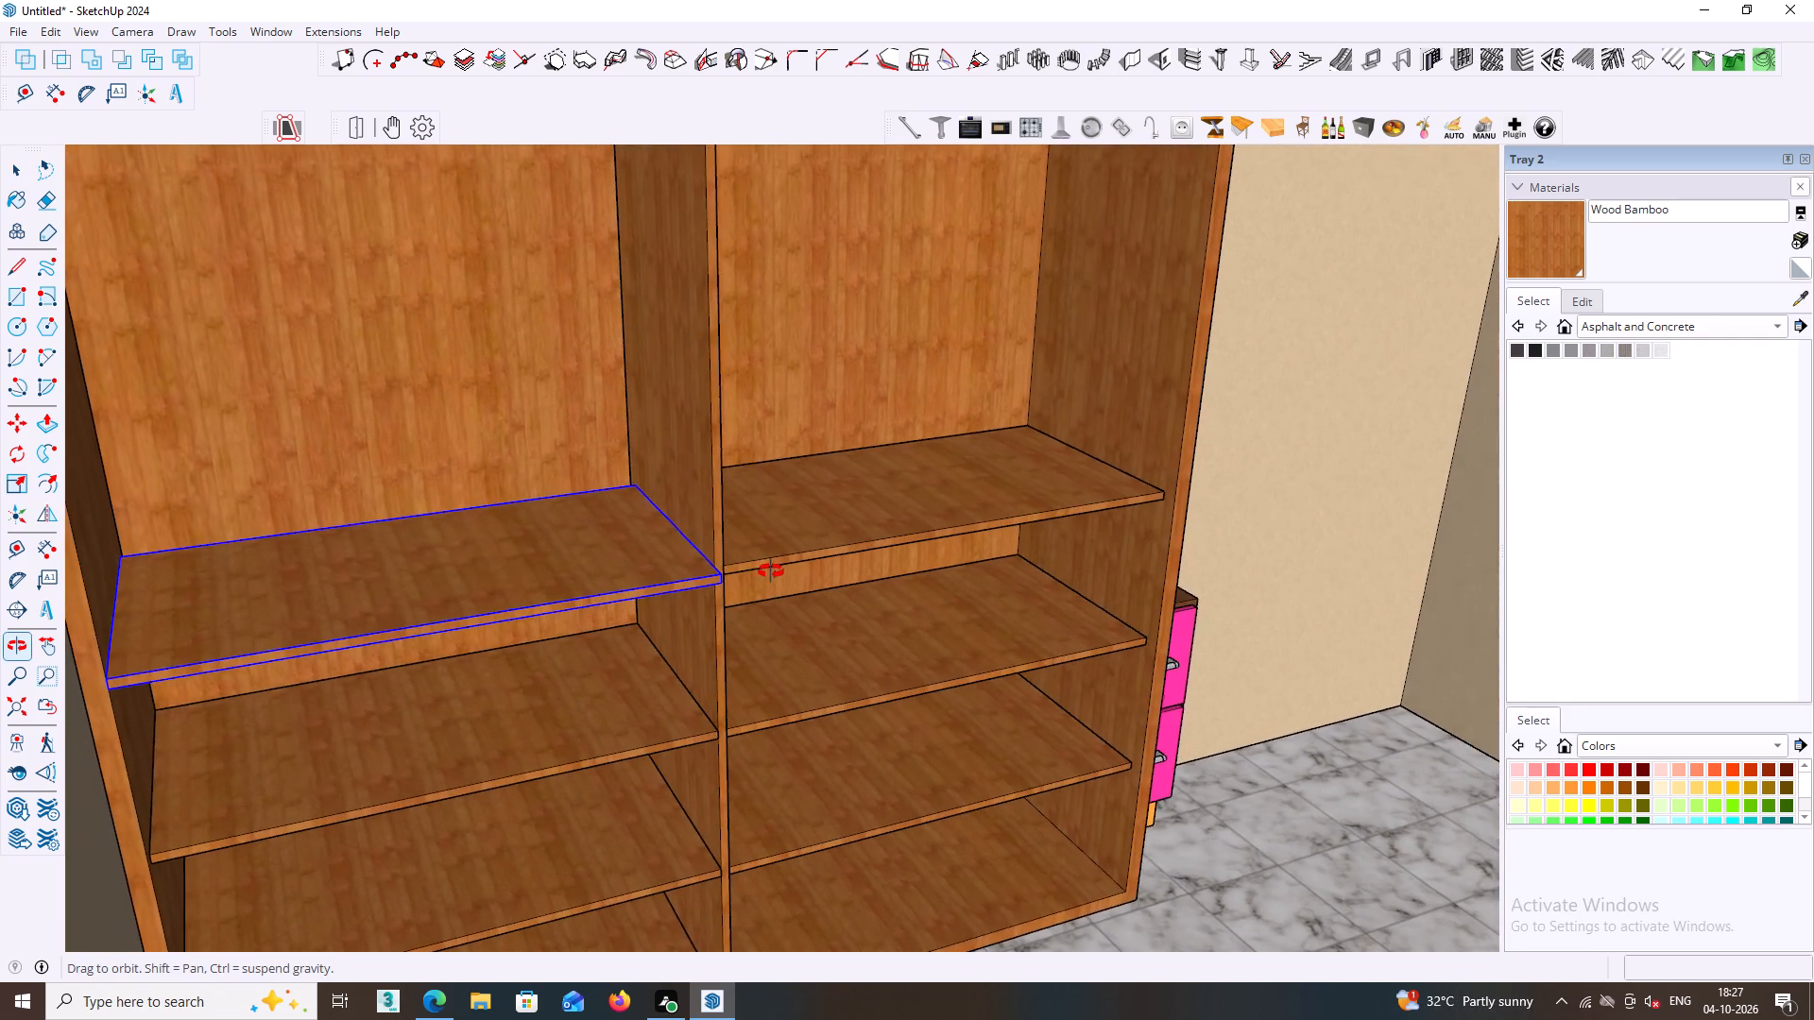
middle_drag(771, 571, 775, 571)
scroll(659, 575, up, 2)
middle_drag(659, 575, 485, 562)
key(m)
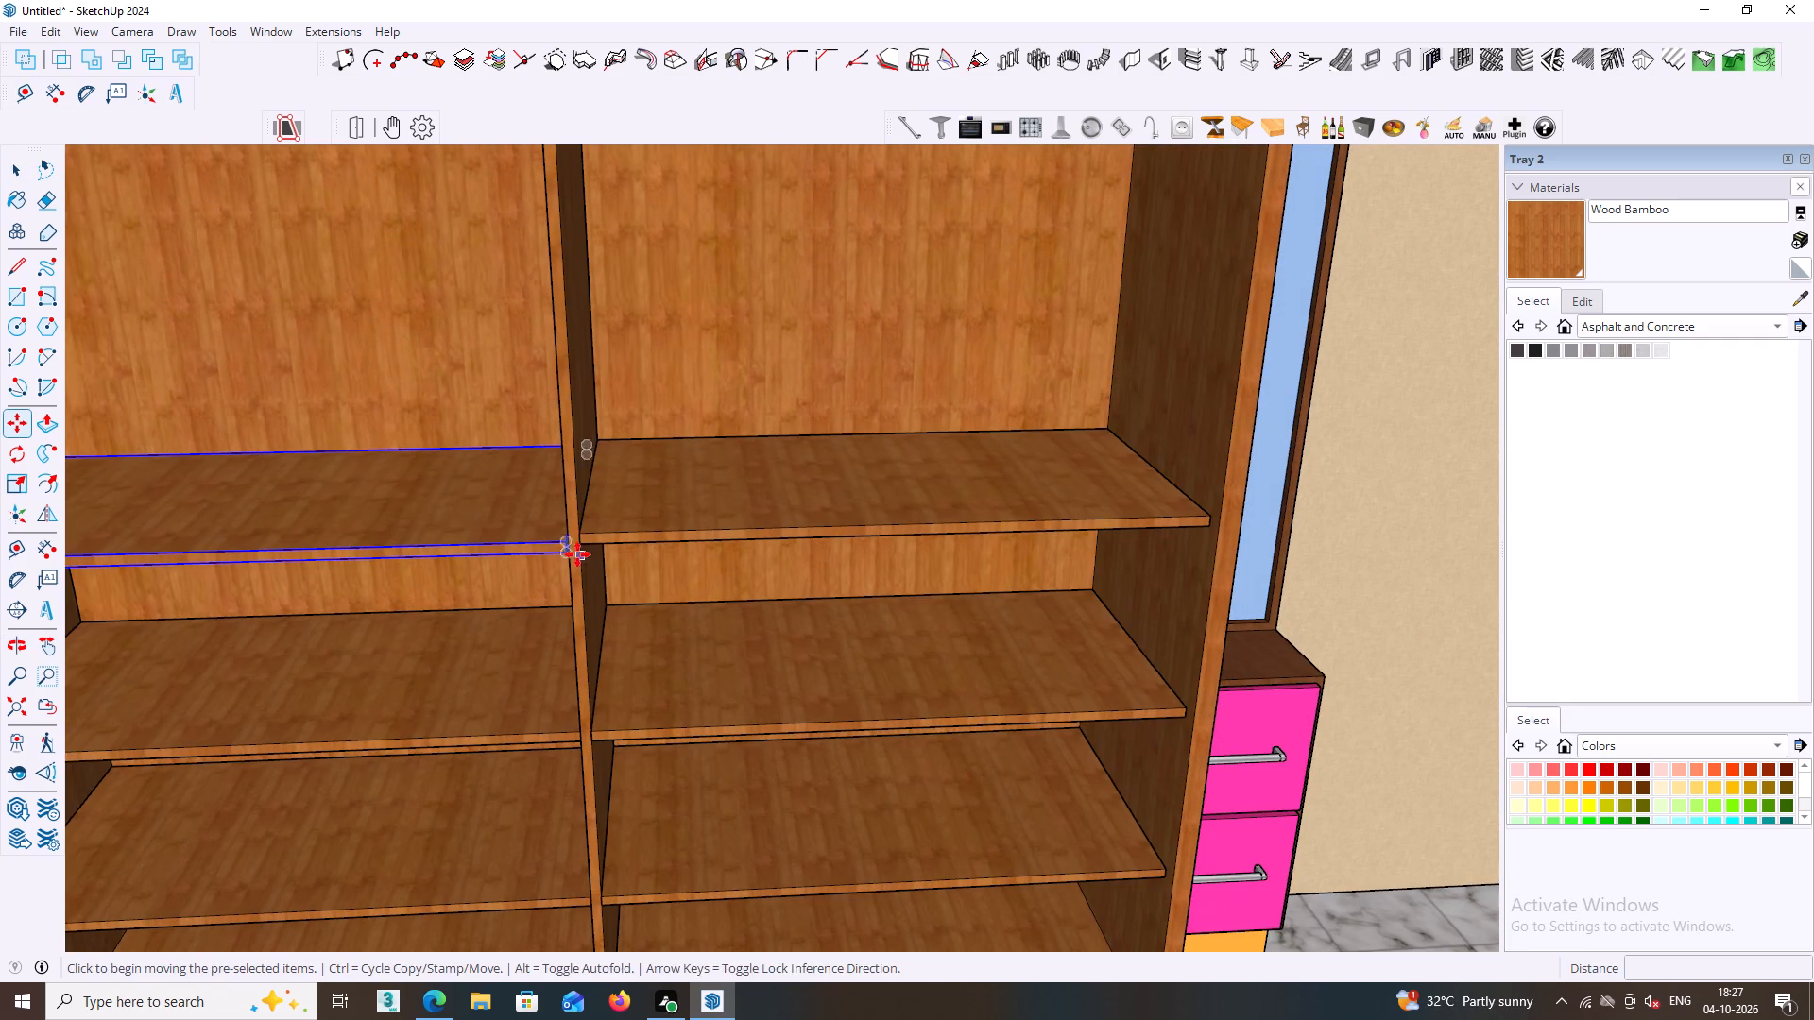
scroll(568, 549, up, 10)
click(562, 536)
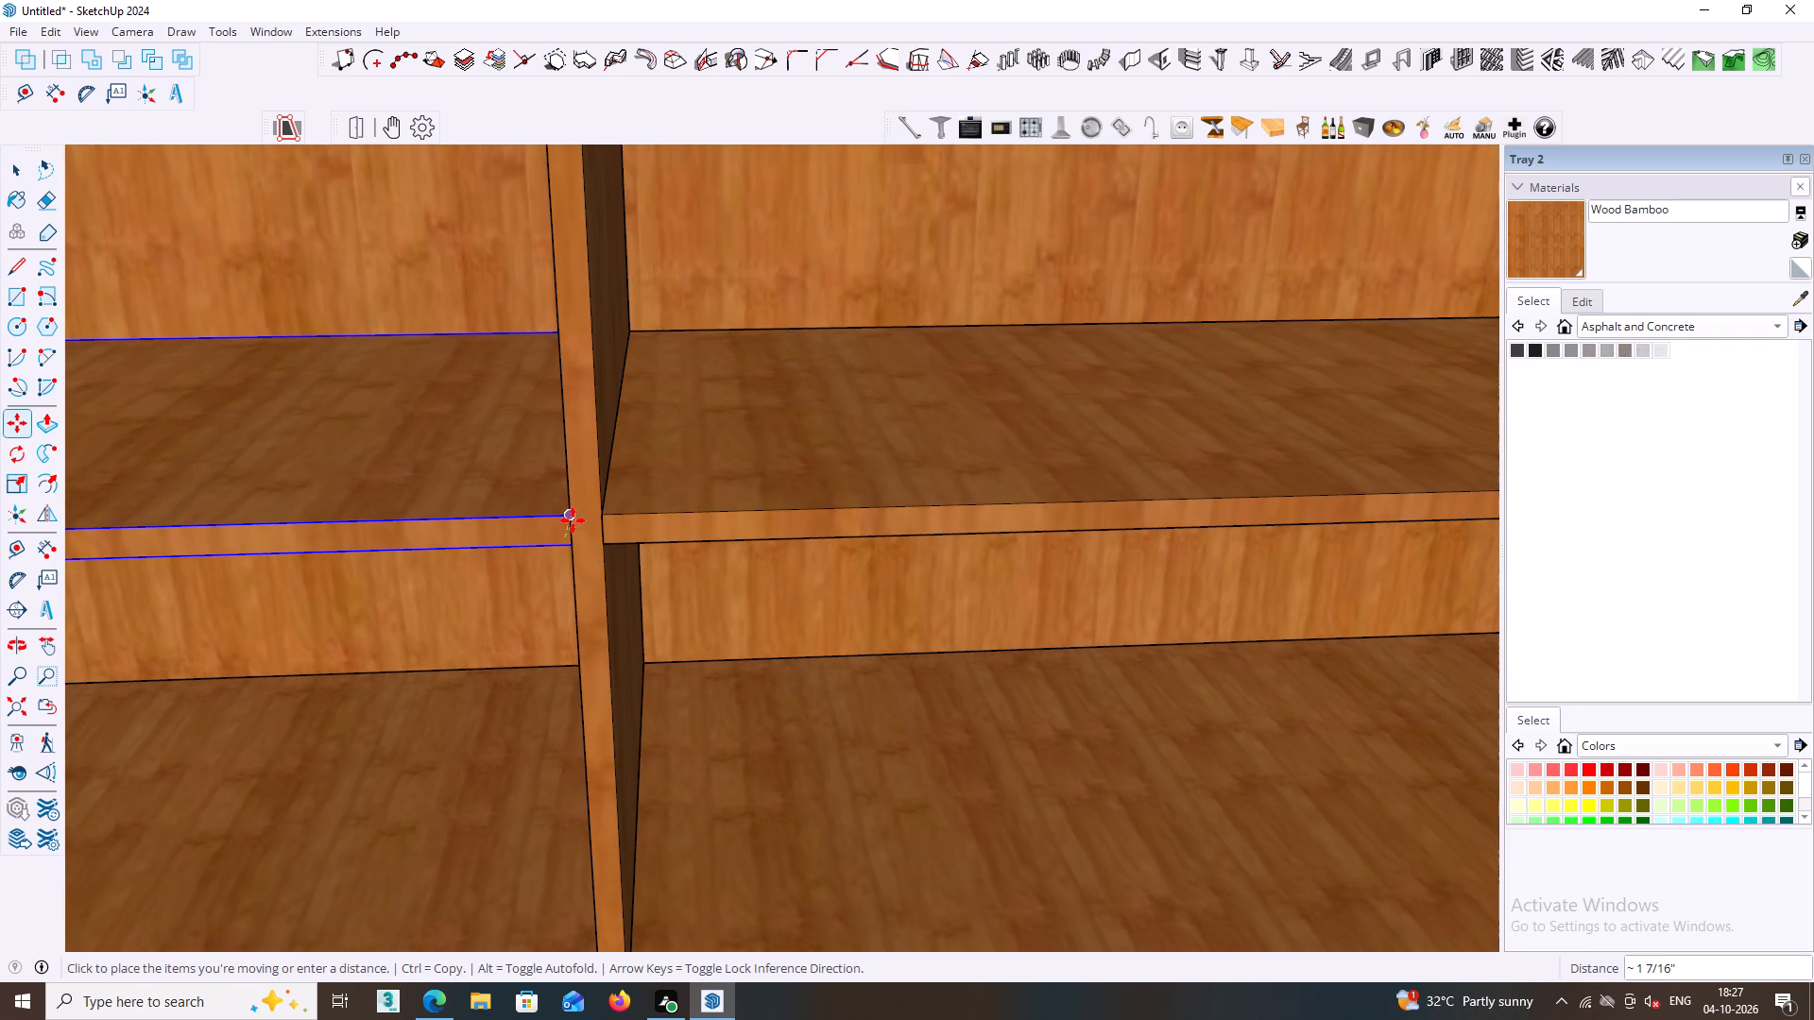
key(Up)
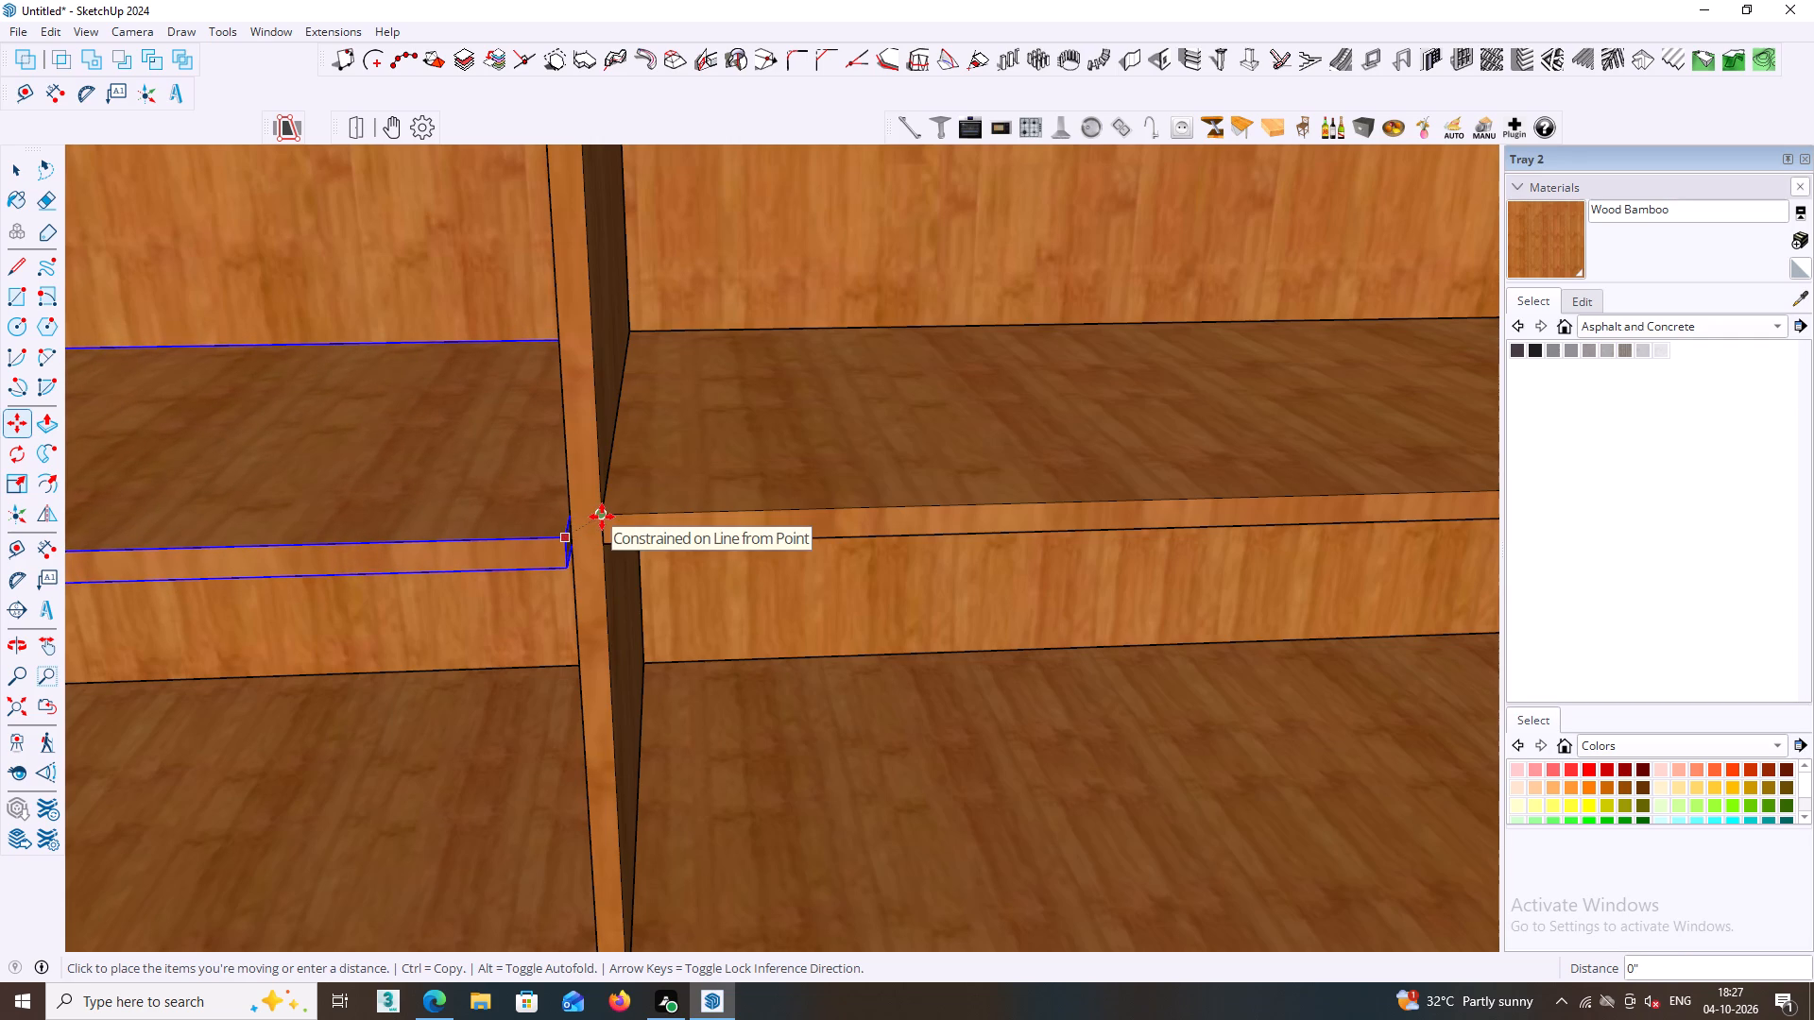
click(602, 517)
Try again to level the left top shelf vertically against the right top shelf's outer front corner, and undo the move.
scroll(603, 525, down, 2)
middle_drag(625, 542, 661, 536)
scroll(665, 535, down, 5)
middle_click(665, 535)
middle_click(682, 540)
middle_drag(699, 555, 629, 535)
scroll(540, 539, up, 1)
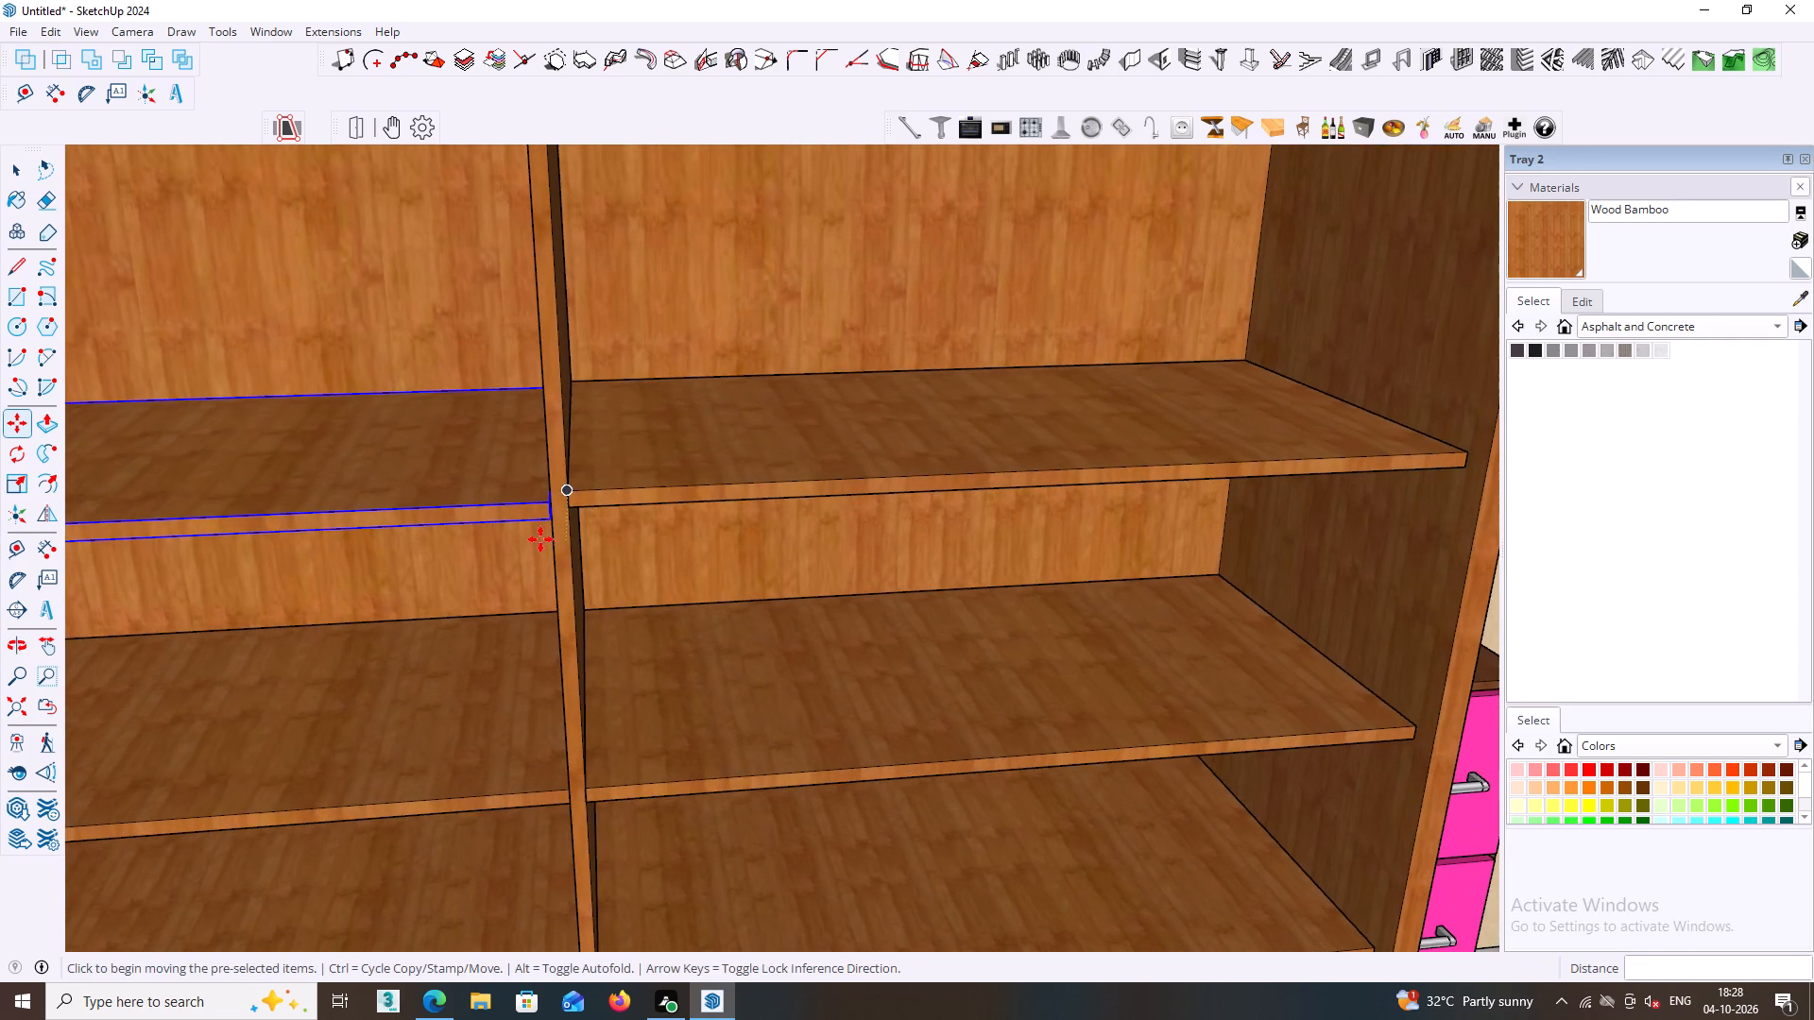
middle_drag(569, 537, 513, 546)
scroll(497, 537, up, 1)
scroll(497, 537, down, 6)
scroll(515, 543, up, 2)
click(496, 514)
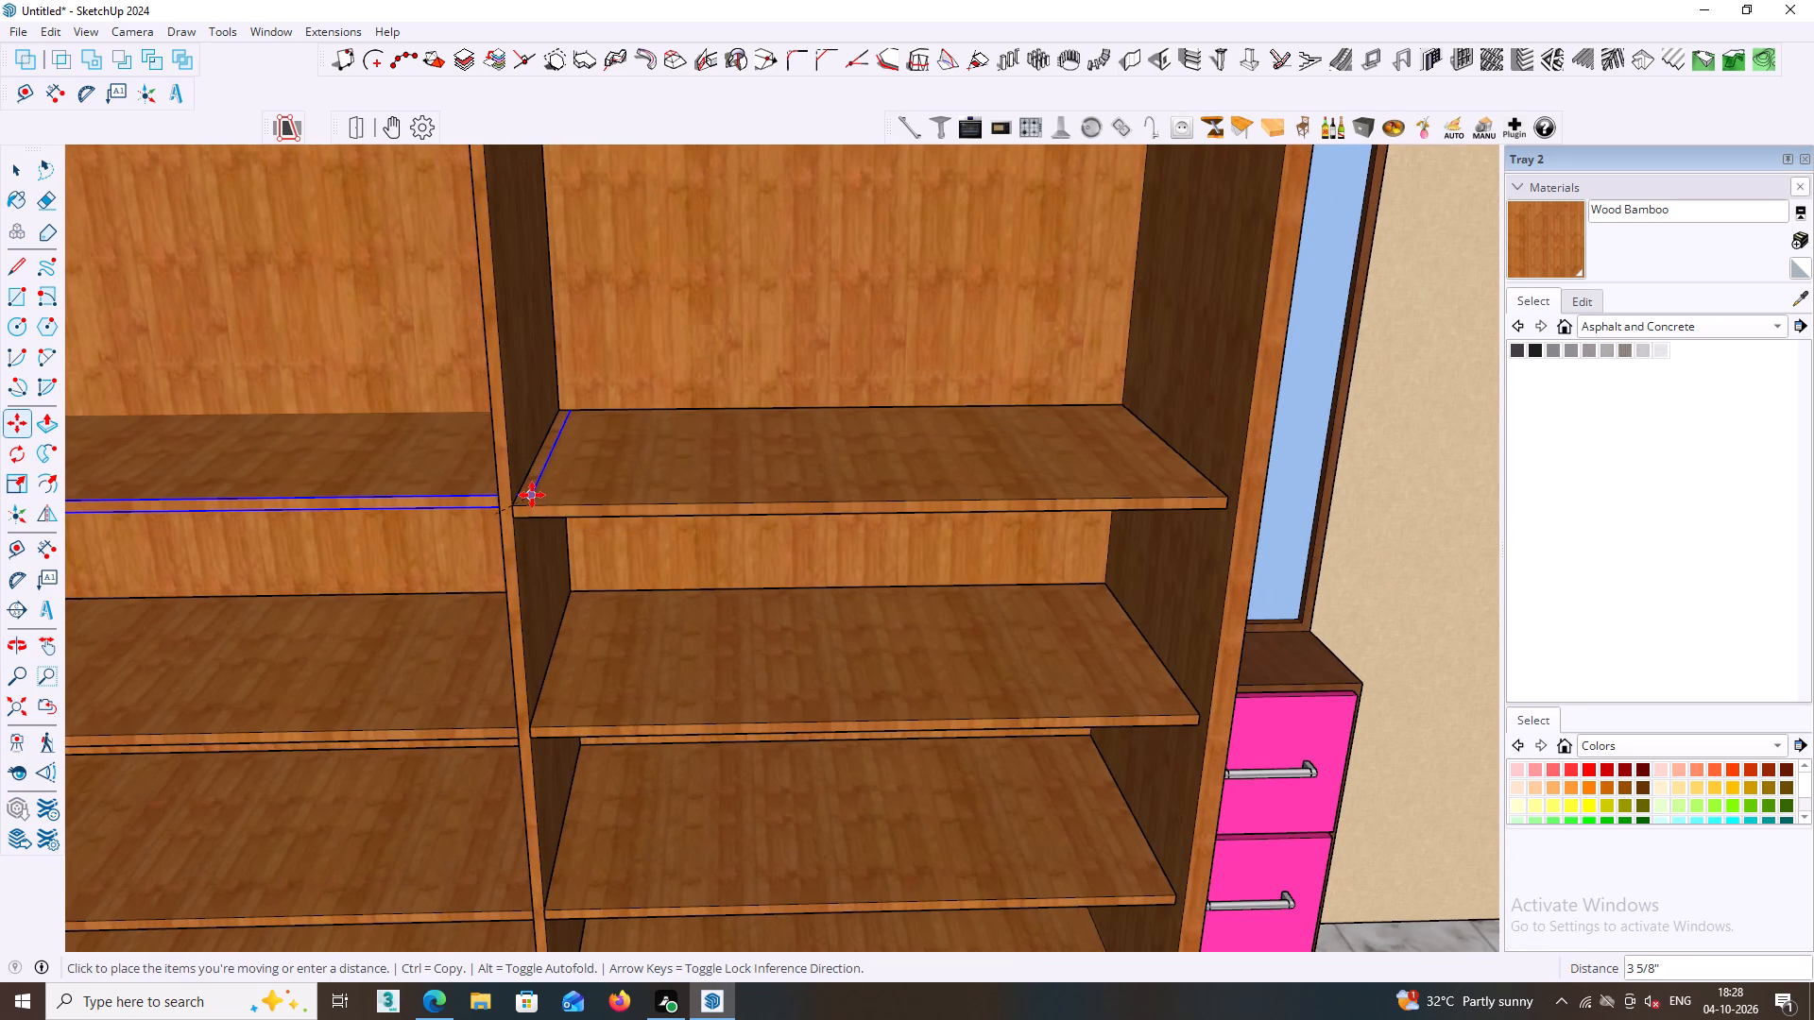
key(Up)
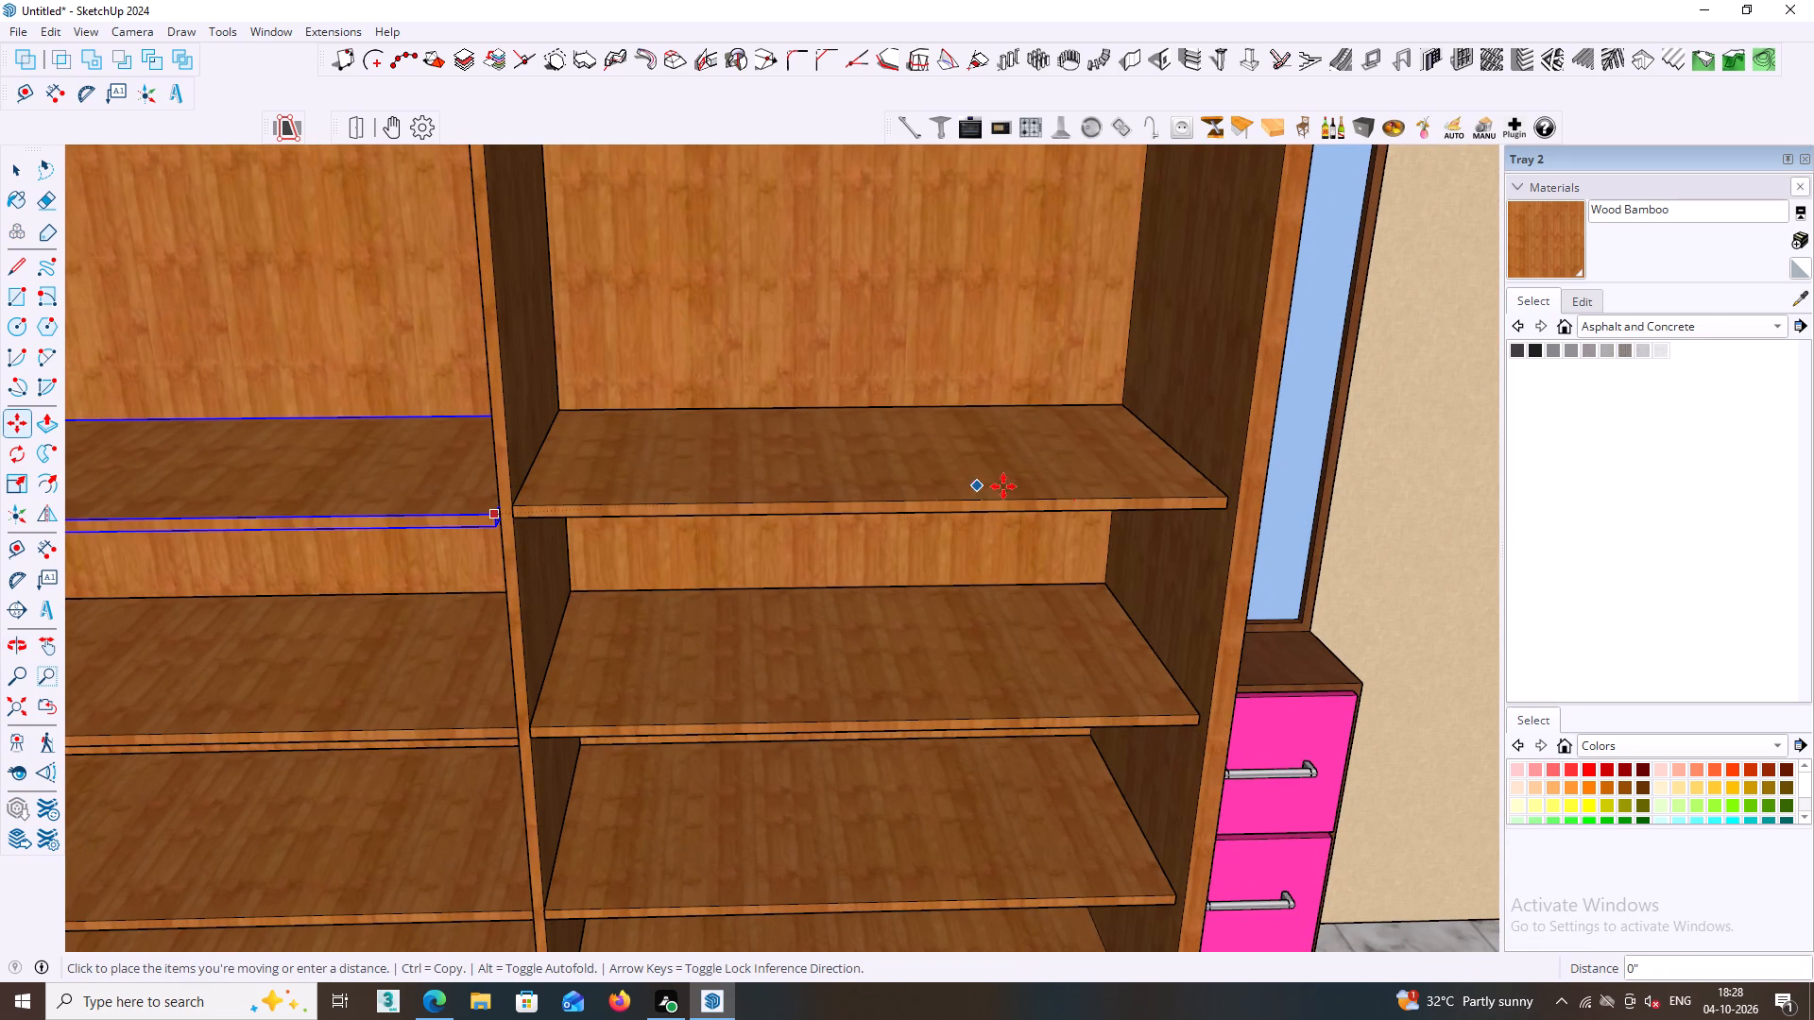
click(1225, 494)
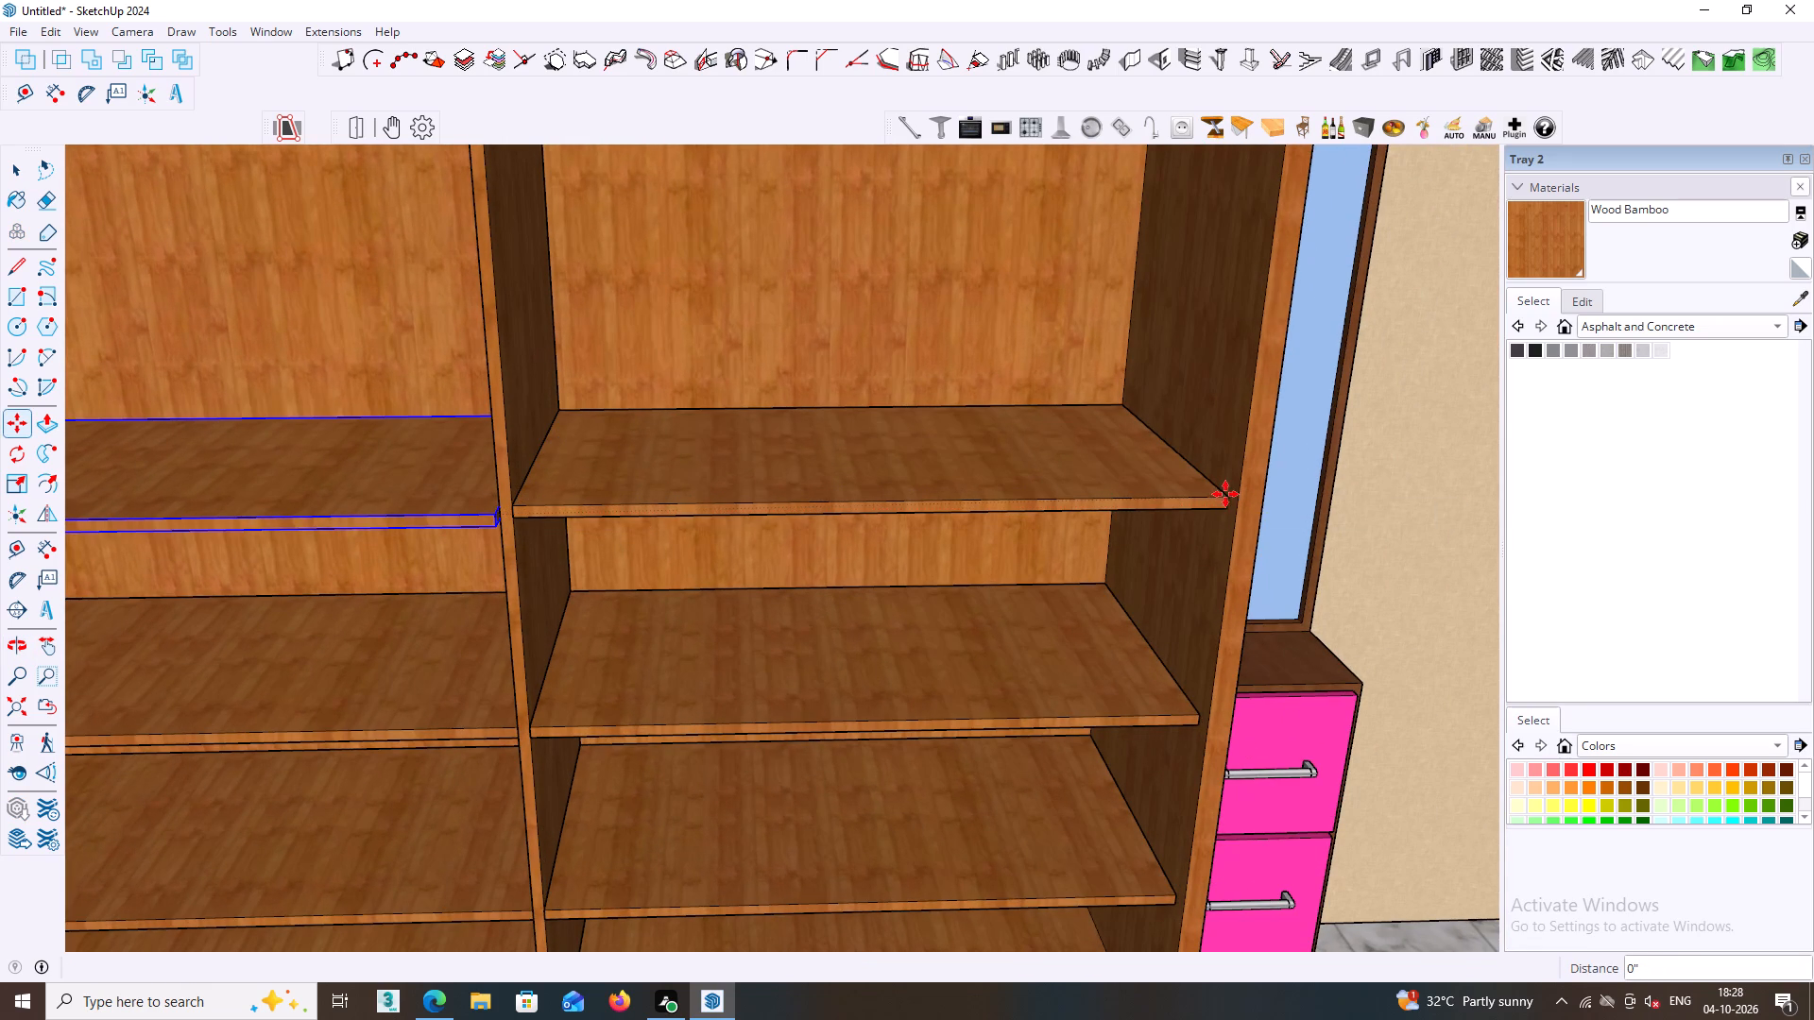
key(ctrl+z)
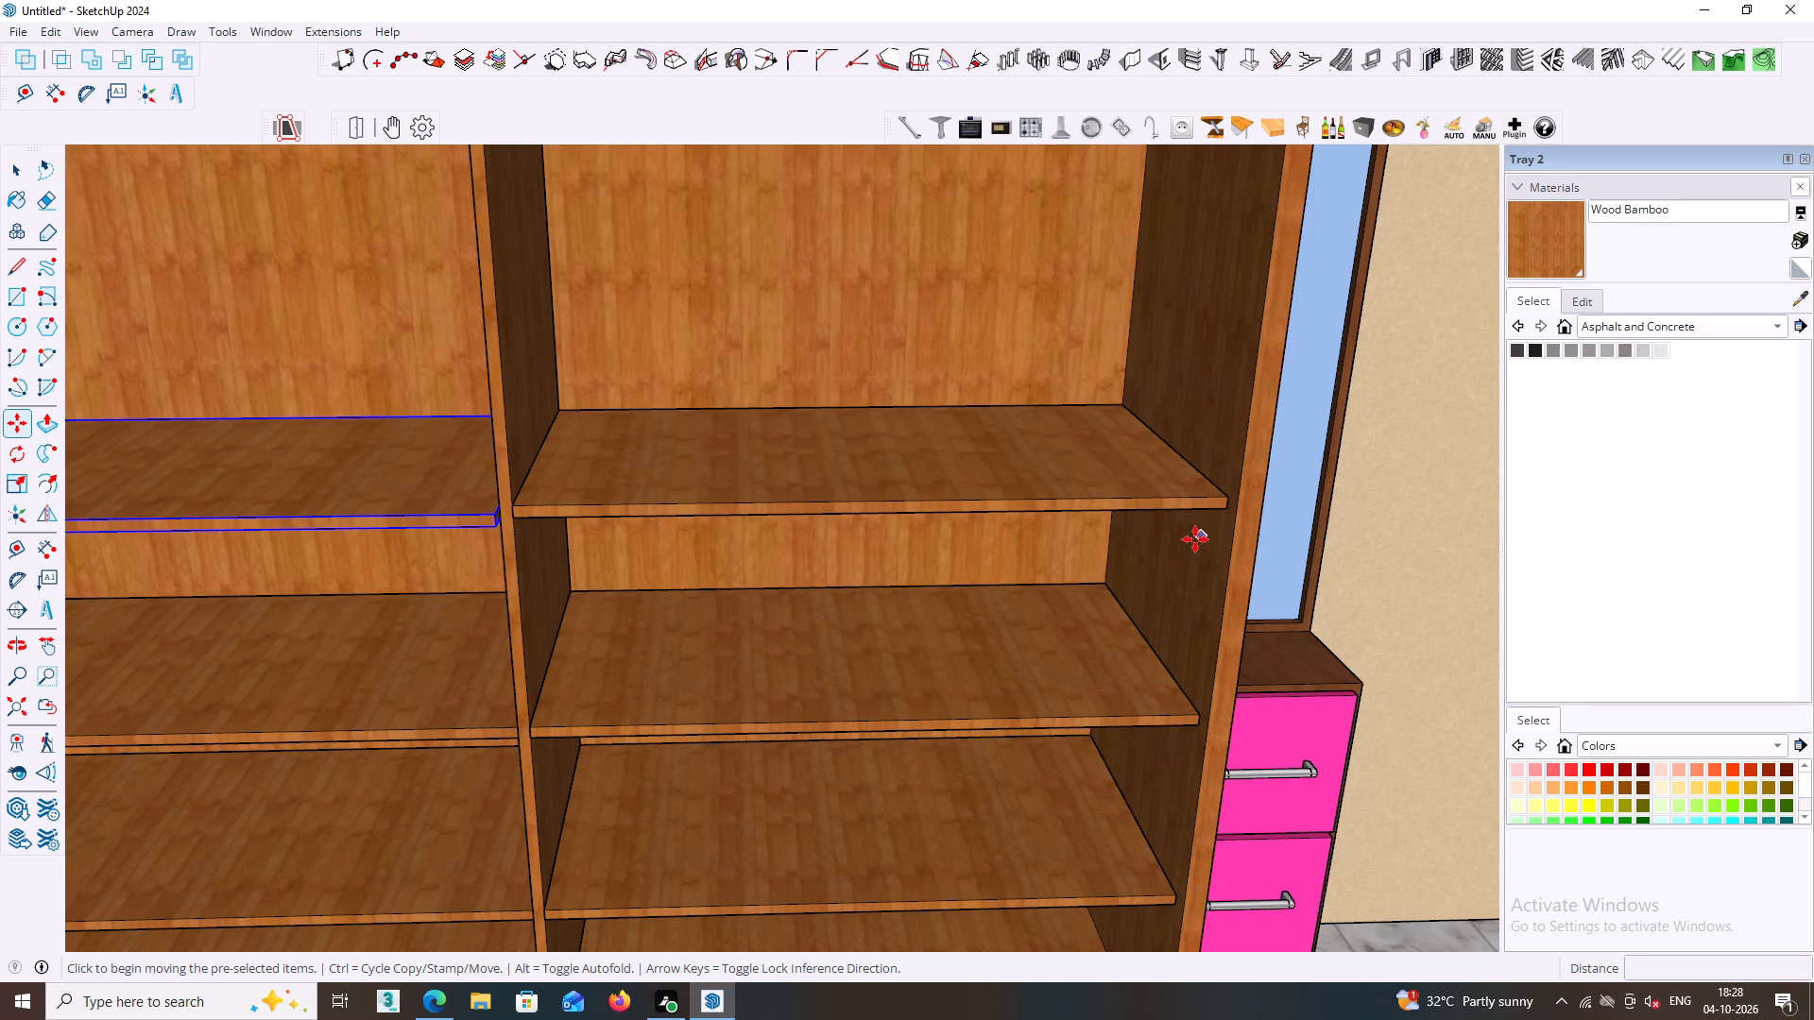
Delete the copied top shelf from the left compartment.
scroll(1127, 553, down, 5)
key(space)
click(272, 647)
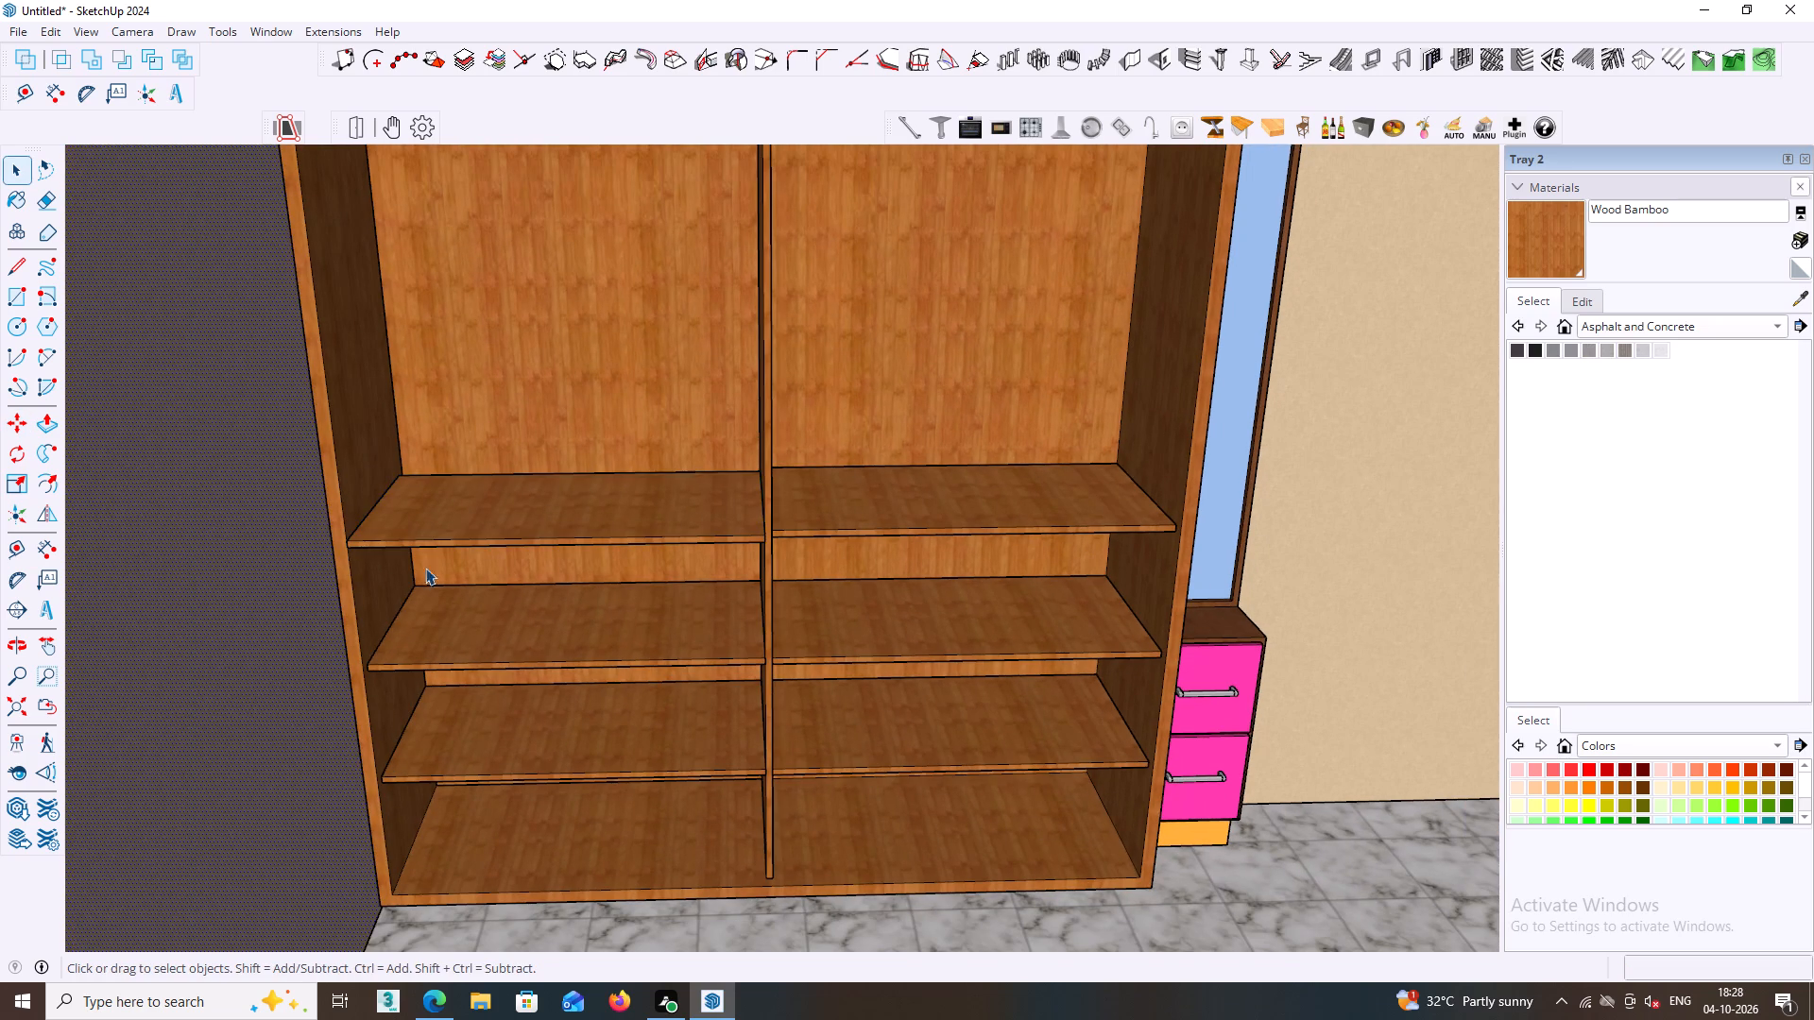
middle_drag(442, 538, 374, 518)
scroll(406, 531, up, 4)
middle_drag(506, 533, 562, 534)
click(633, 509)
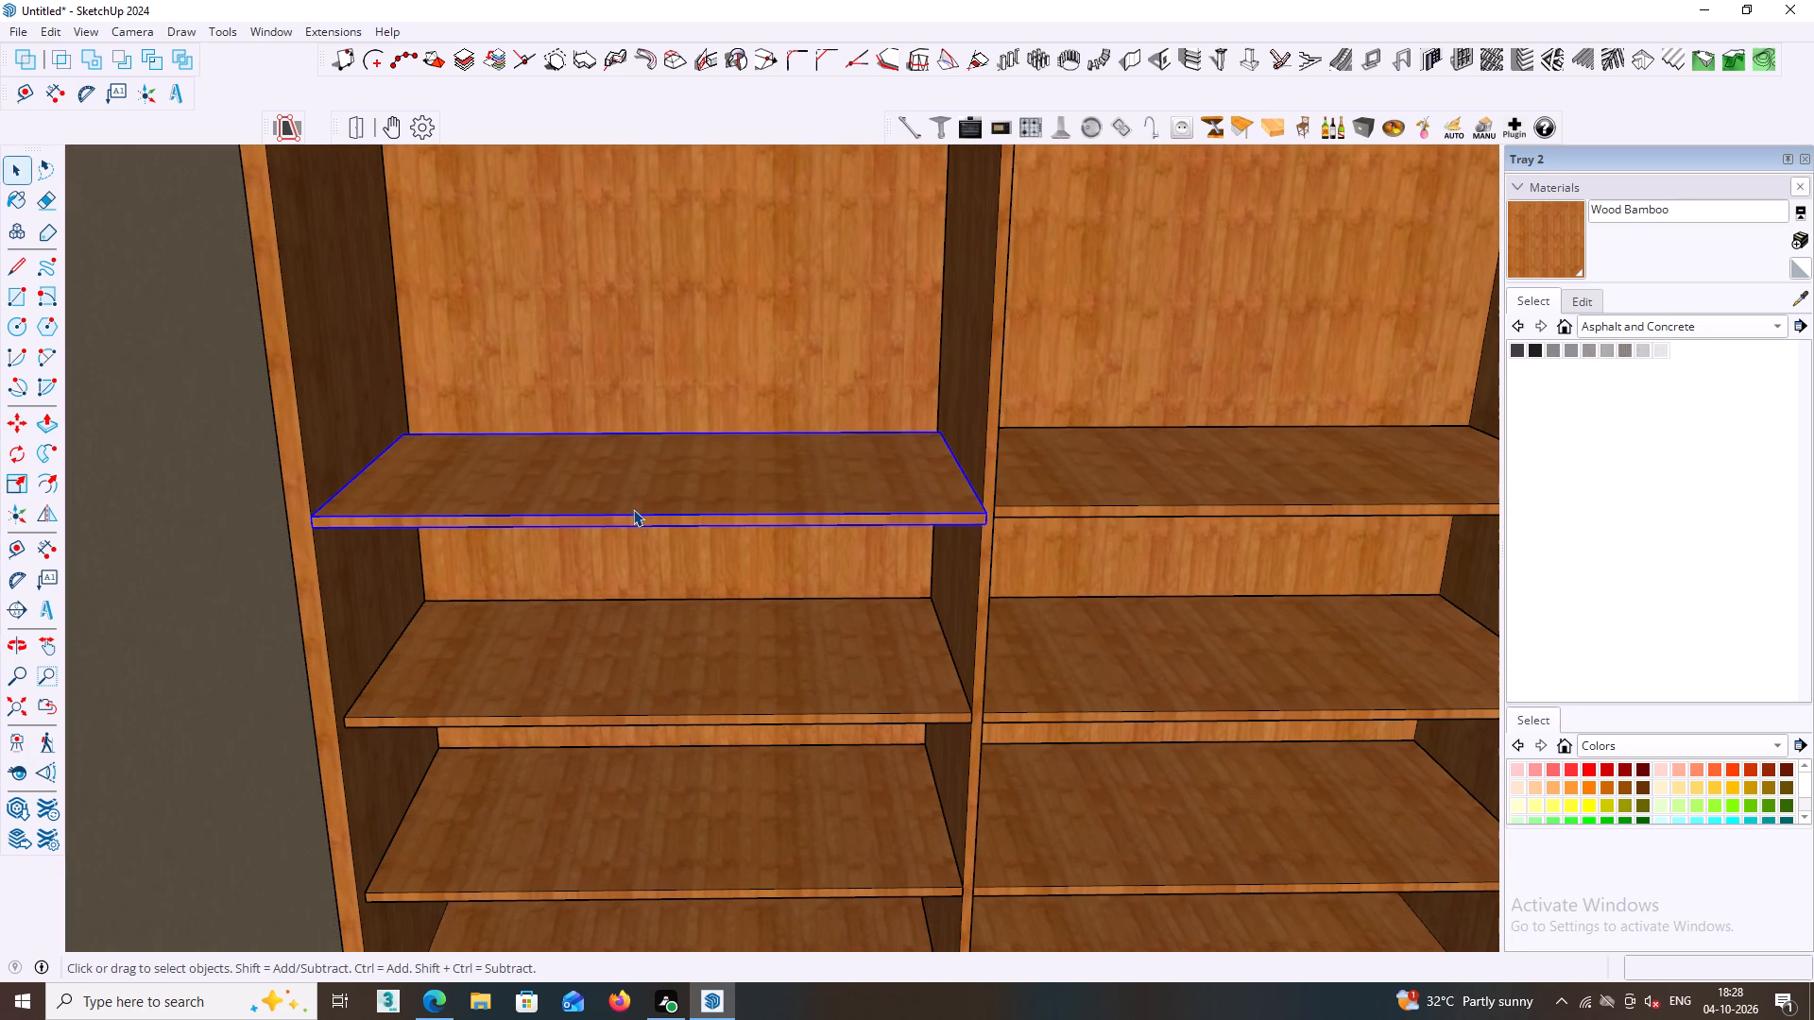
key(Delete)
Copy the right compartment's top shelf across into the left compartment by its front corner, about 3' 4 15/16".
click(1038, 505)
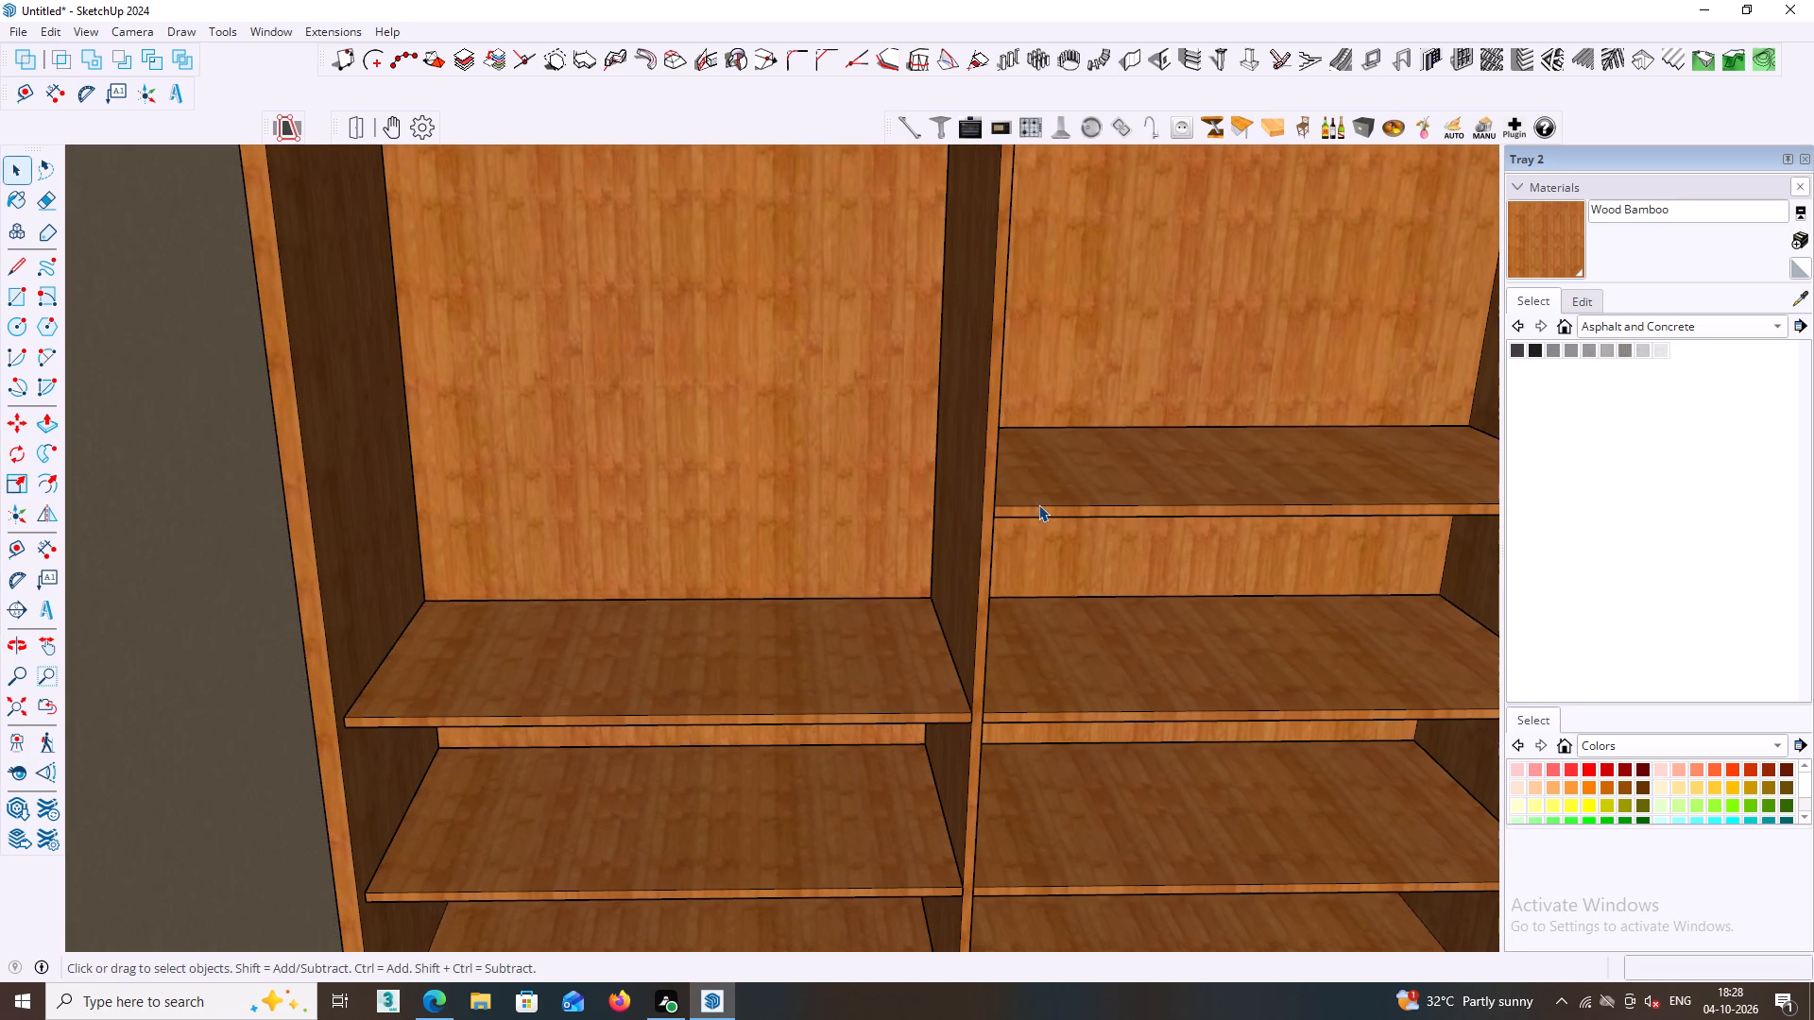
middle_drag(1038, 504, 884, 498)
key(m)
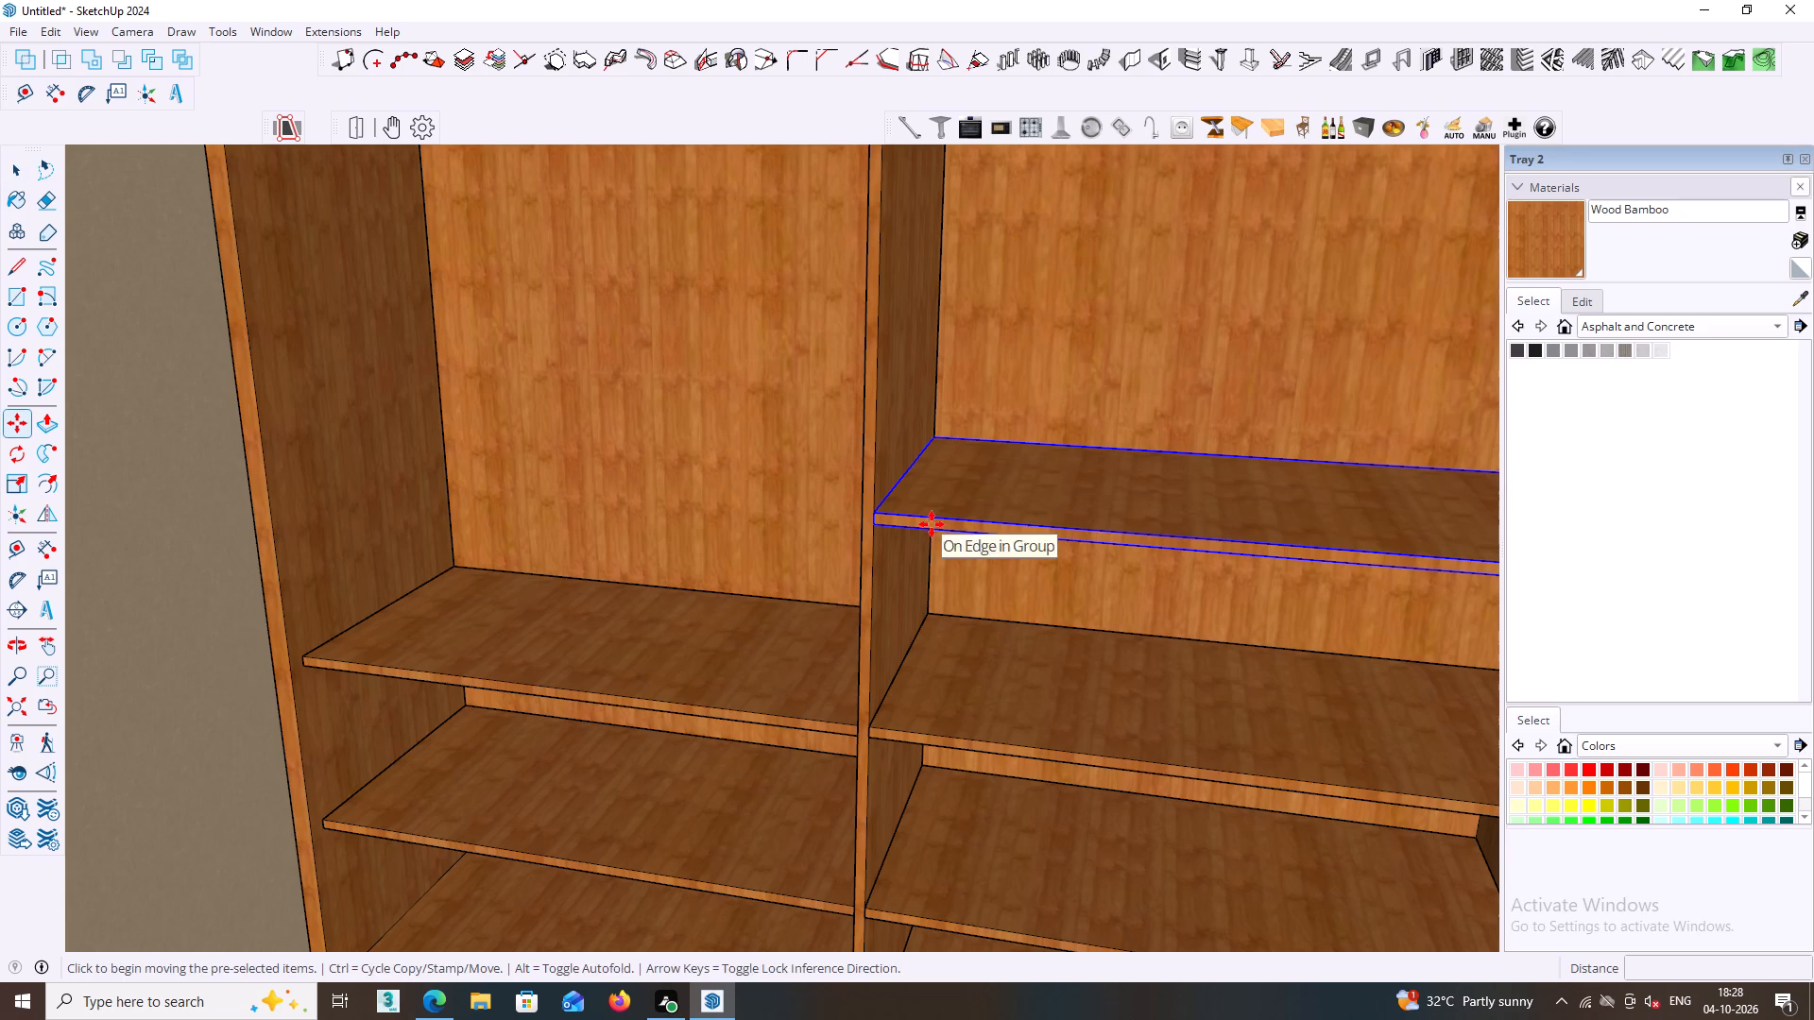
middle_drag(922, 524, 676, 474)
middle_drag(647, 470, 667, 471)
click(1341, 479)
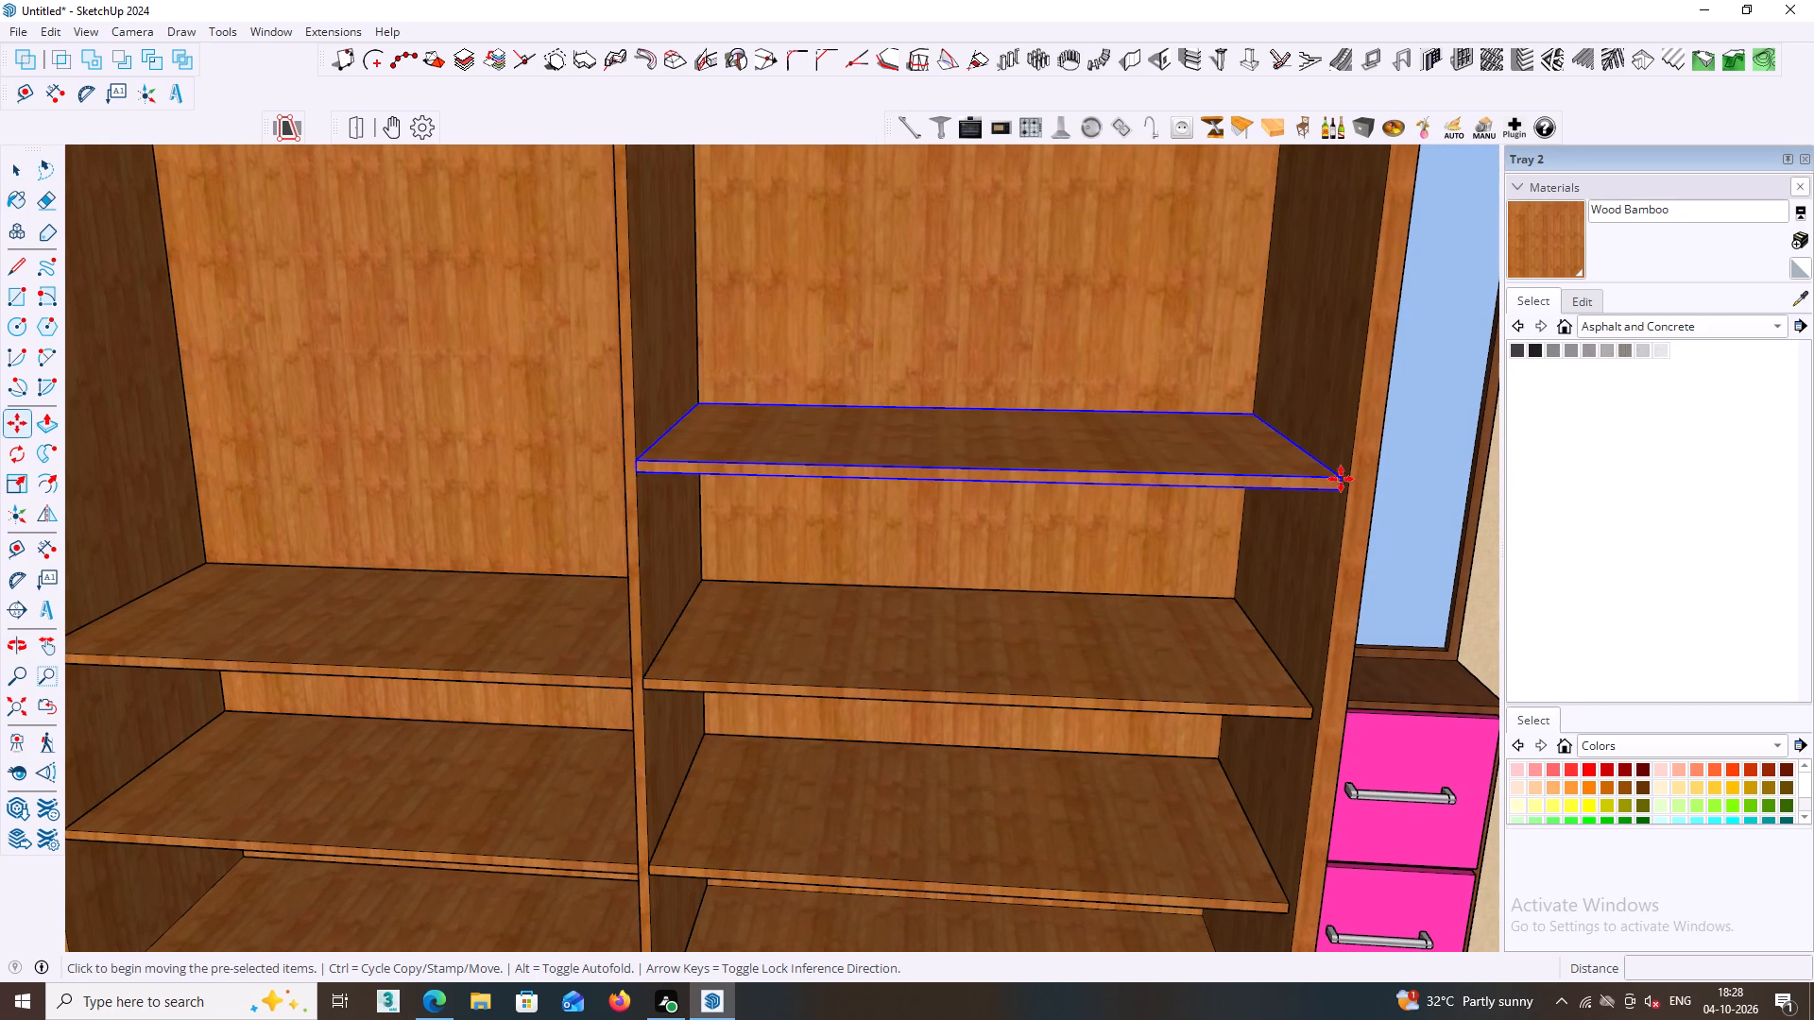
click(624, 459)
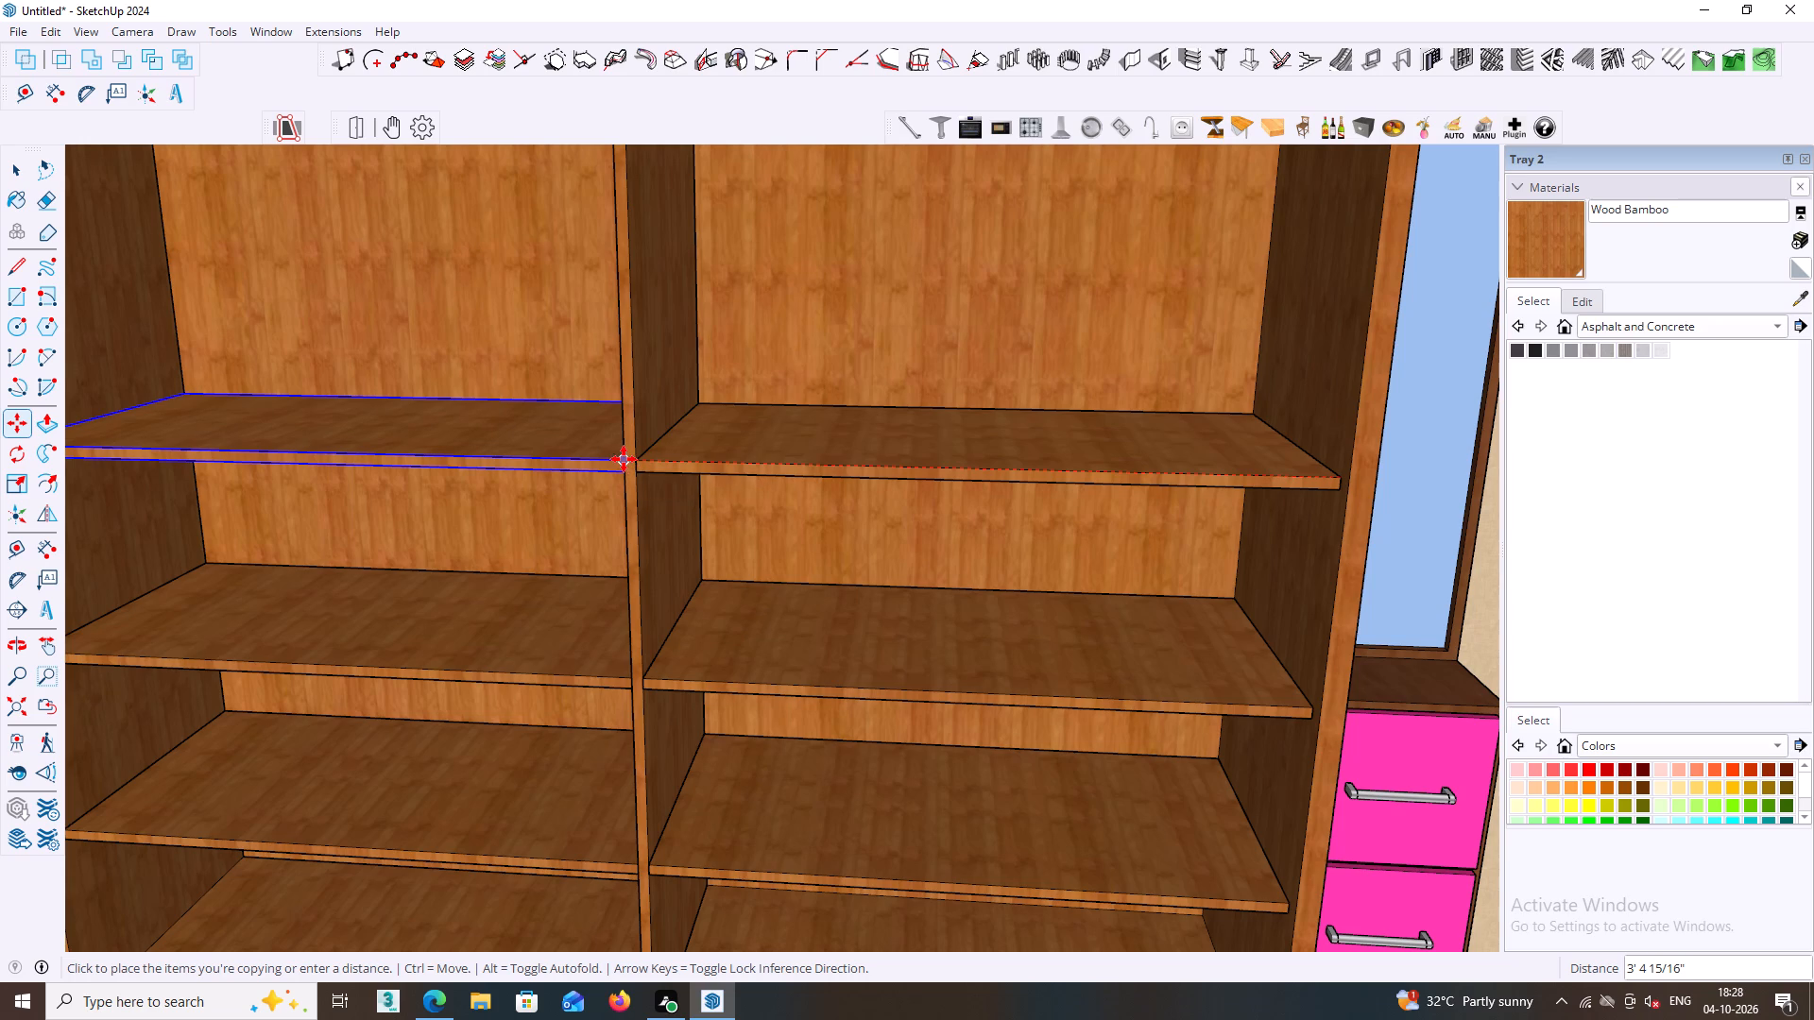
key(space)
scroll(625, 476, down, 7)
click(239, 542)
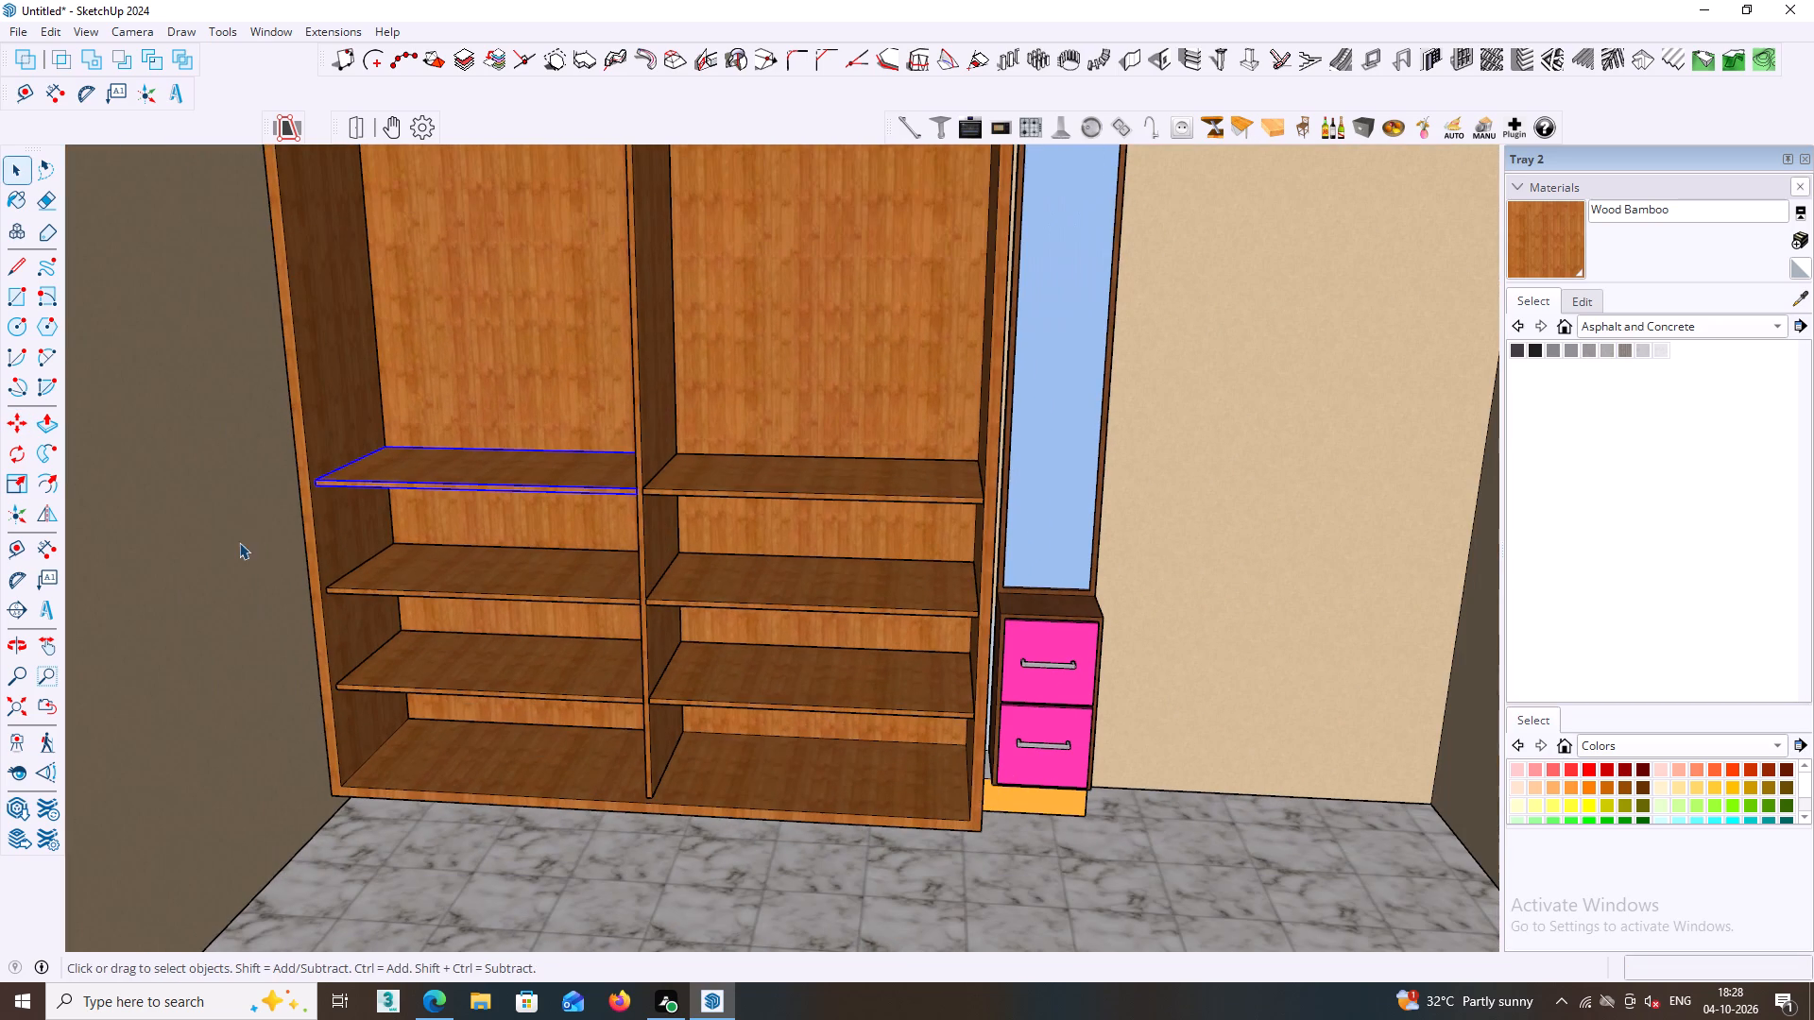
Inspect how the two top shelves line up at the central divider and across the whole wardrobe.
middle_drag(238, 538, 419, 537)
scroll(532, 523, up, 4)
middle_drag(863, 542, 817, 430)
scroll(761, 396, up, 5)
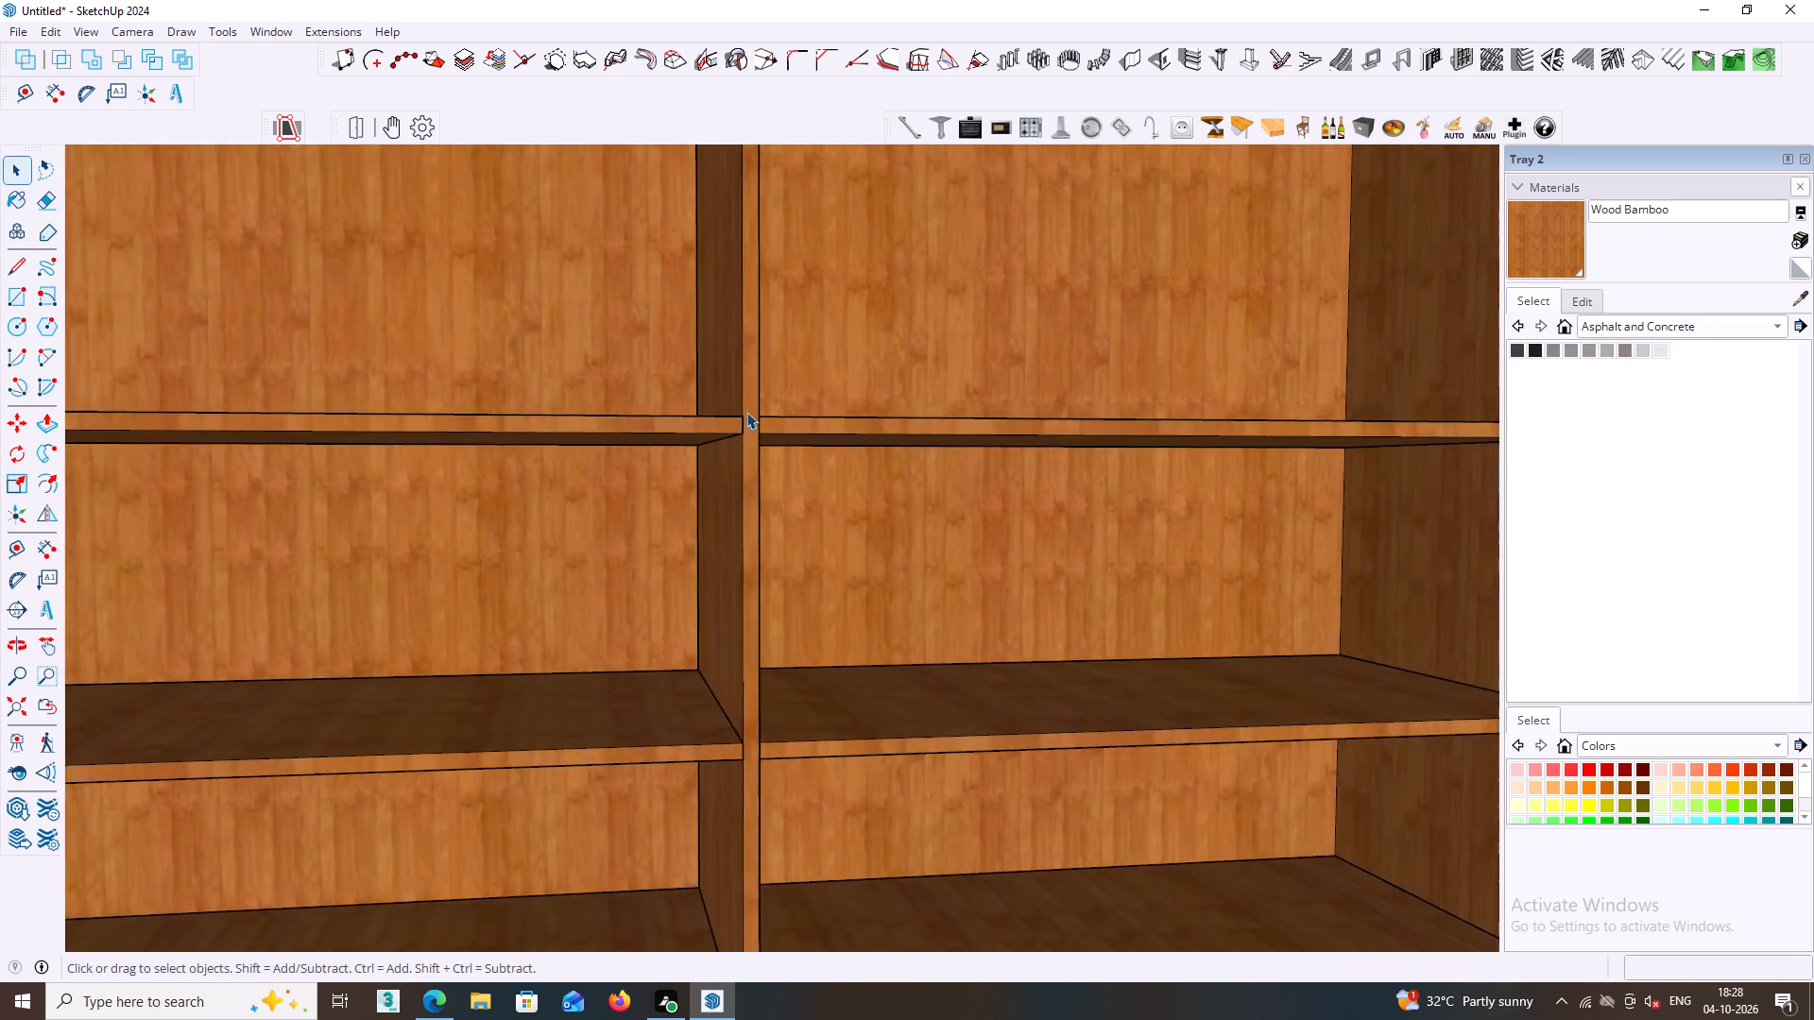
scroll(746, 412, up, 2)
middle_drag(784, 429, 671, 466)
scroll(618, 462, up, 6)
middle_drag(679, 453, 727, 566)
scroll(730, 565, down, 20)
scroll(730, 565, down, 1)
middle_click(730, 570)
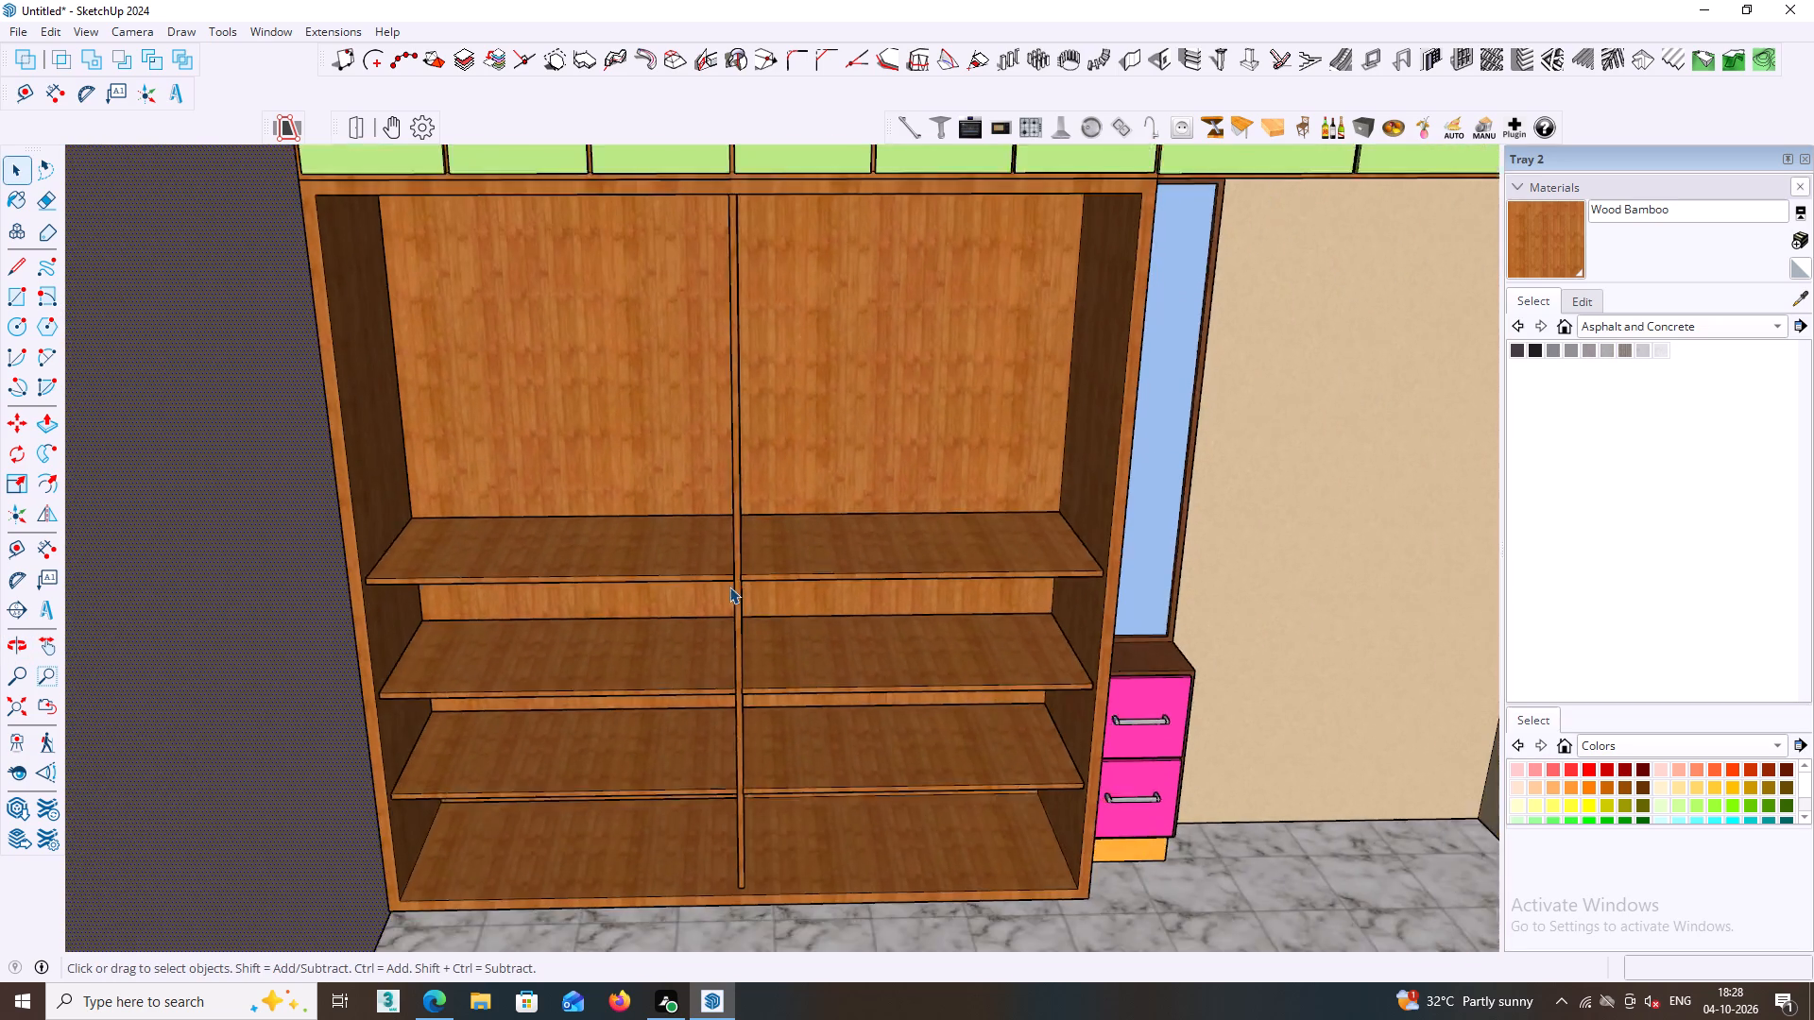
middle_drag(728, 586, 760, 502)
middle_click(777, 512)
scroll(777, 512, down, 4)
middle_drag(786, 555, 692, 437)
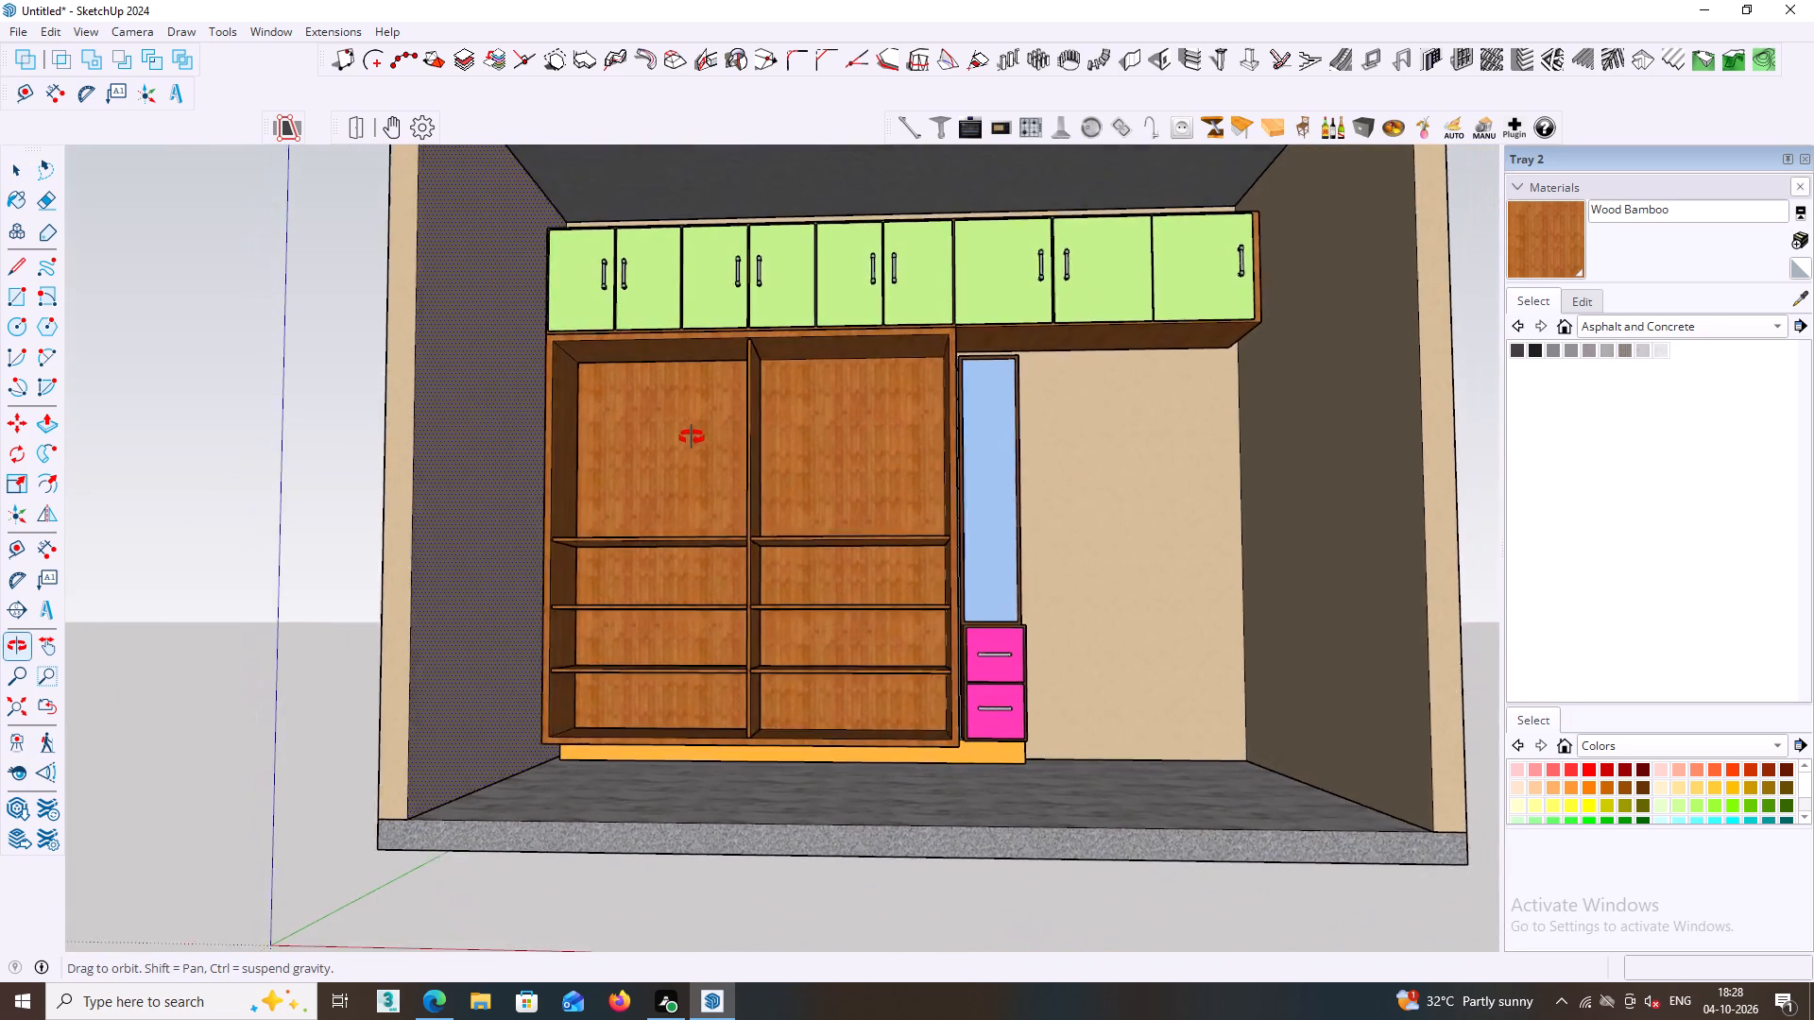
middle_drag(692, 437, 813, 537)
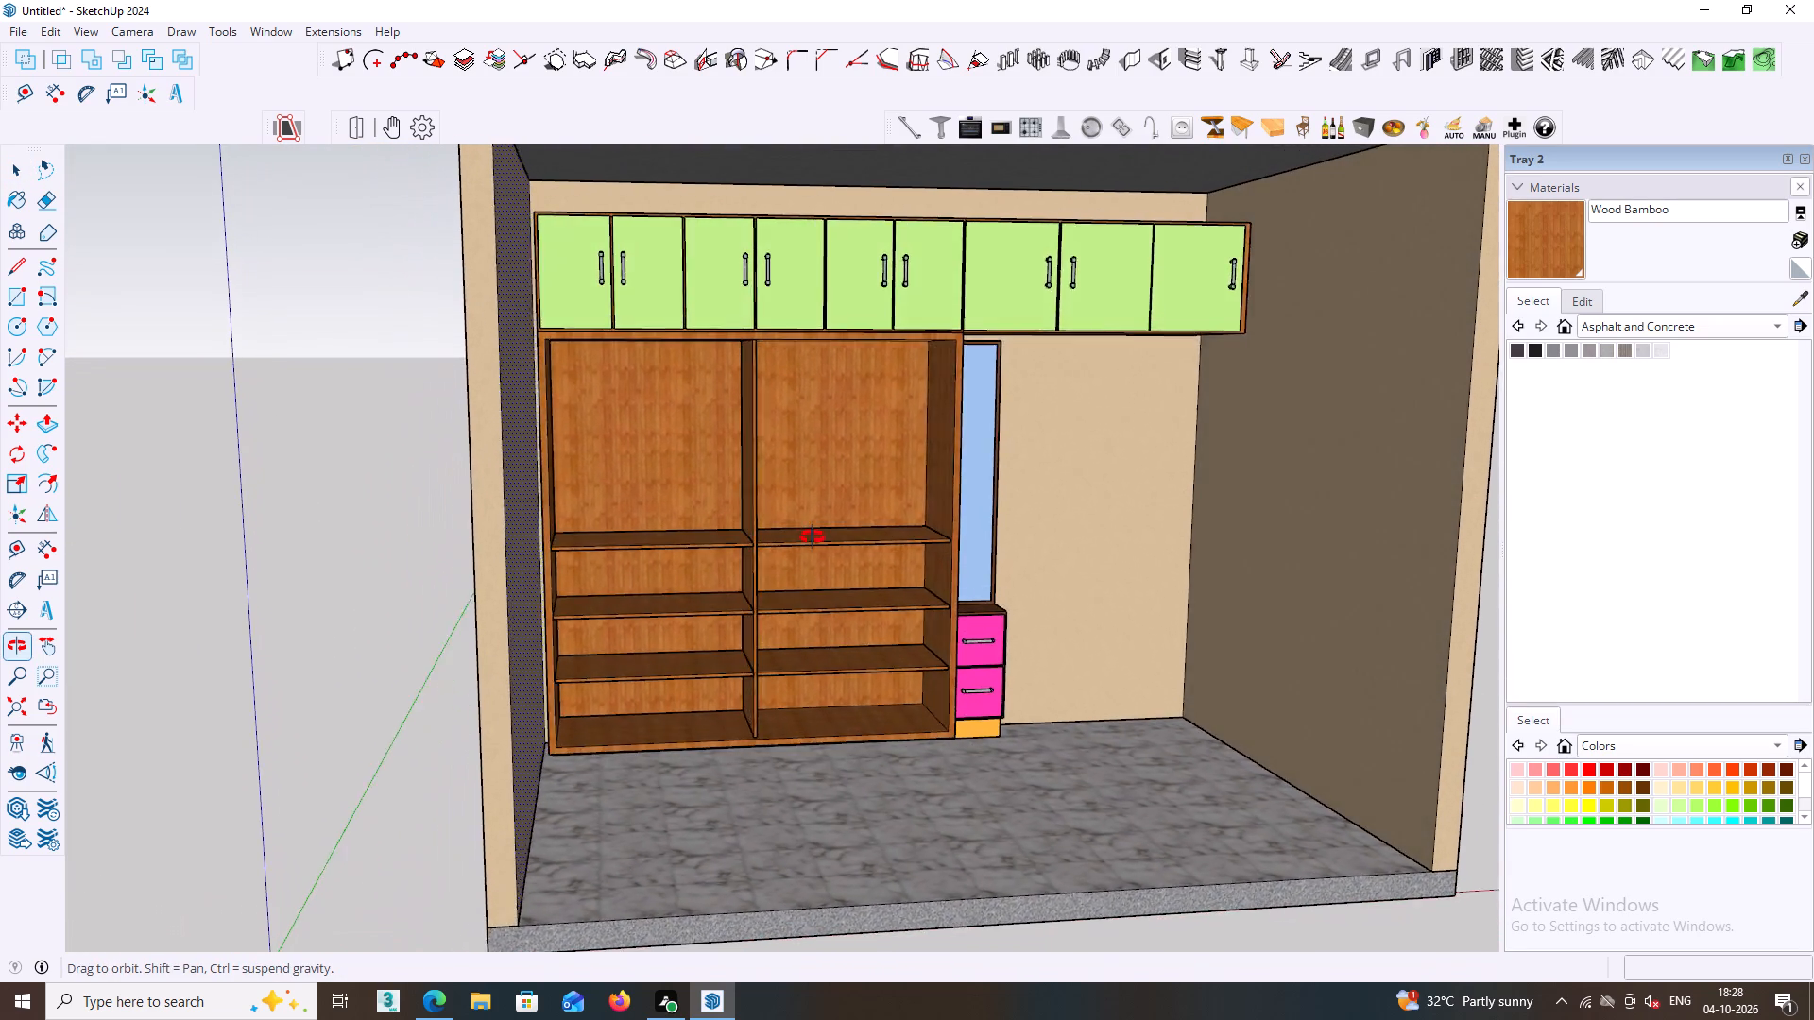
middle_drag(813, 537, 736, 488)
middle_drag(730, 577, 692, 551)
scroll(670, 562, up, 2)
middle_drag(676, 573, 664, 534)
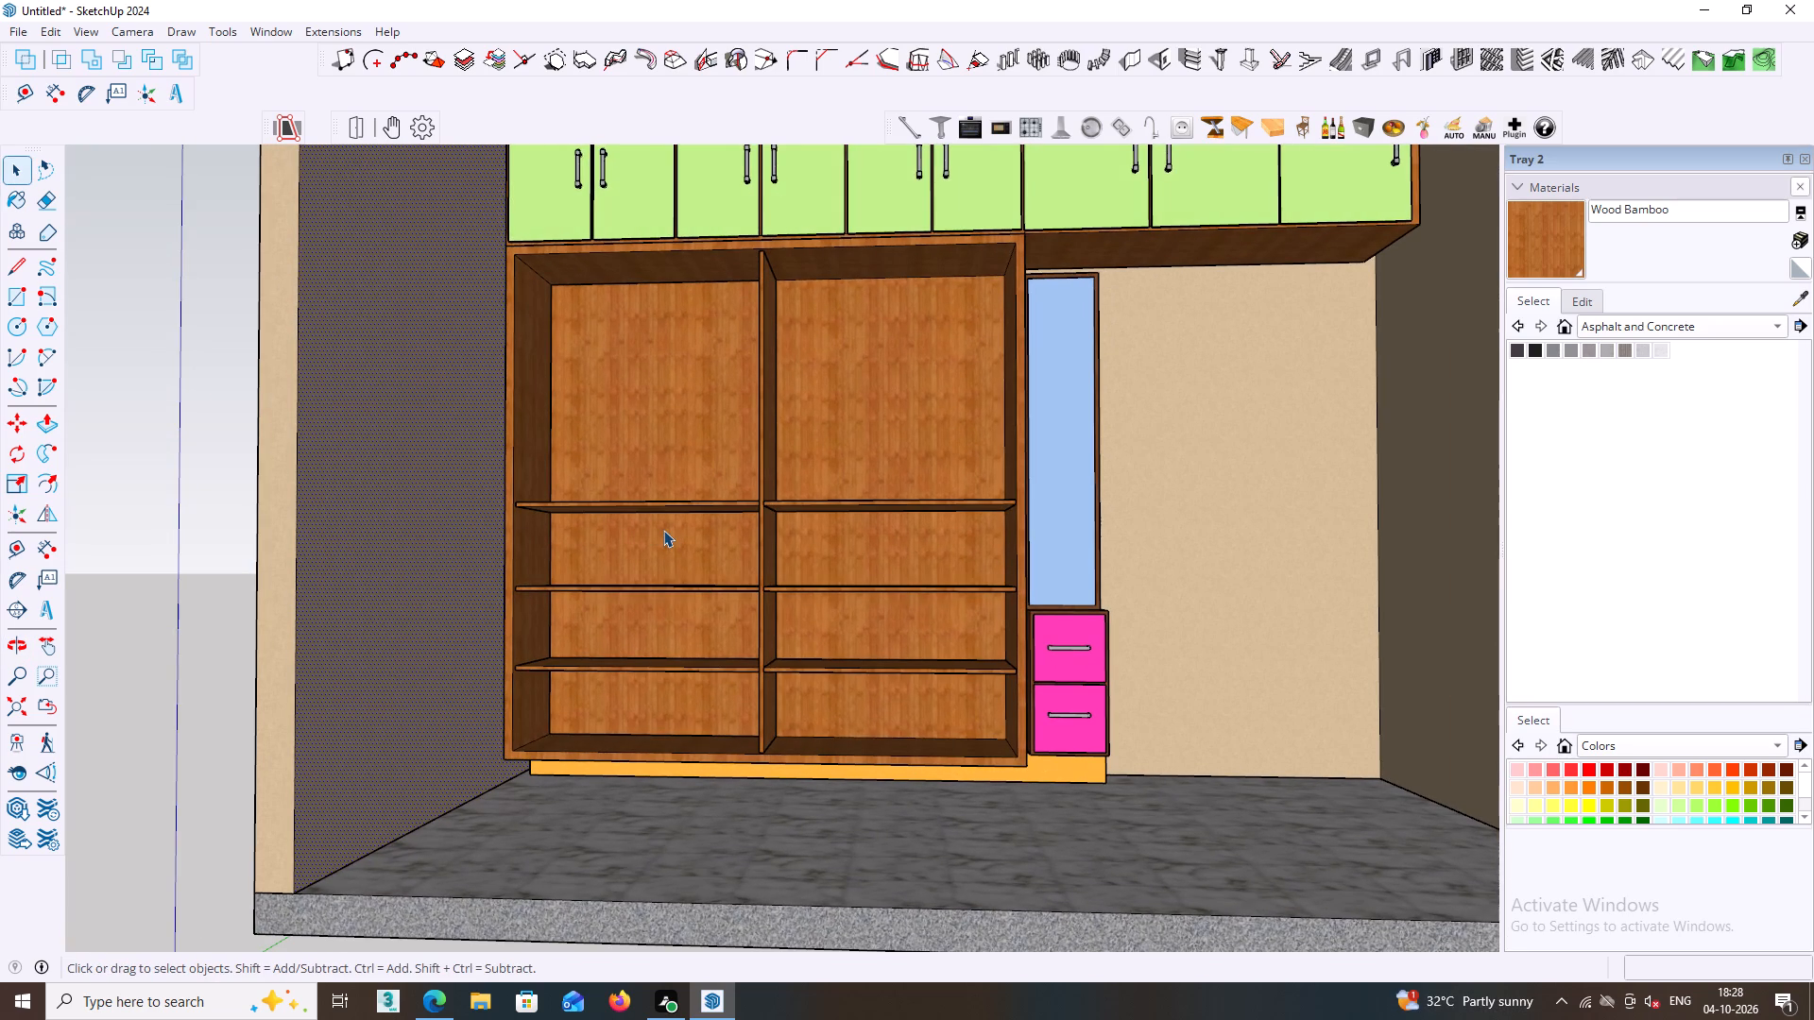
scroll(656, 576, down, 1)
middle_drag(685, 622, 772, 762)
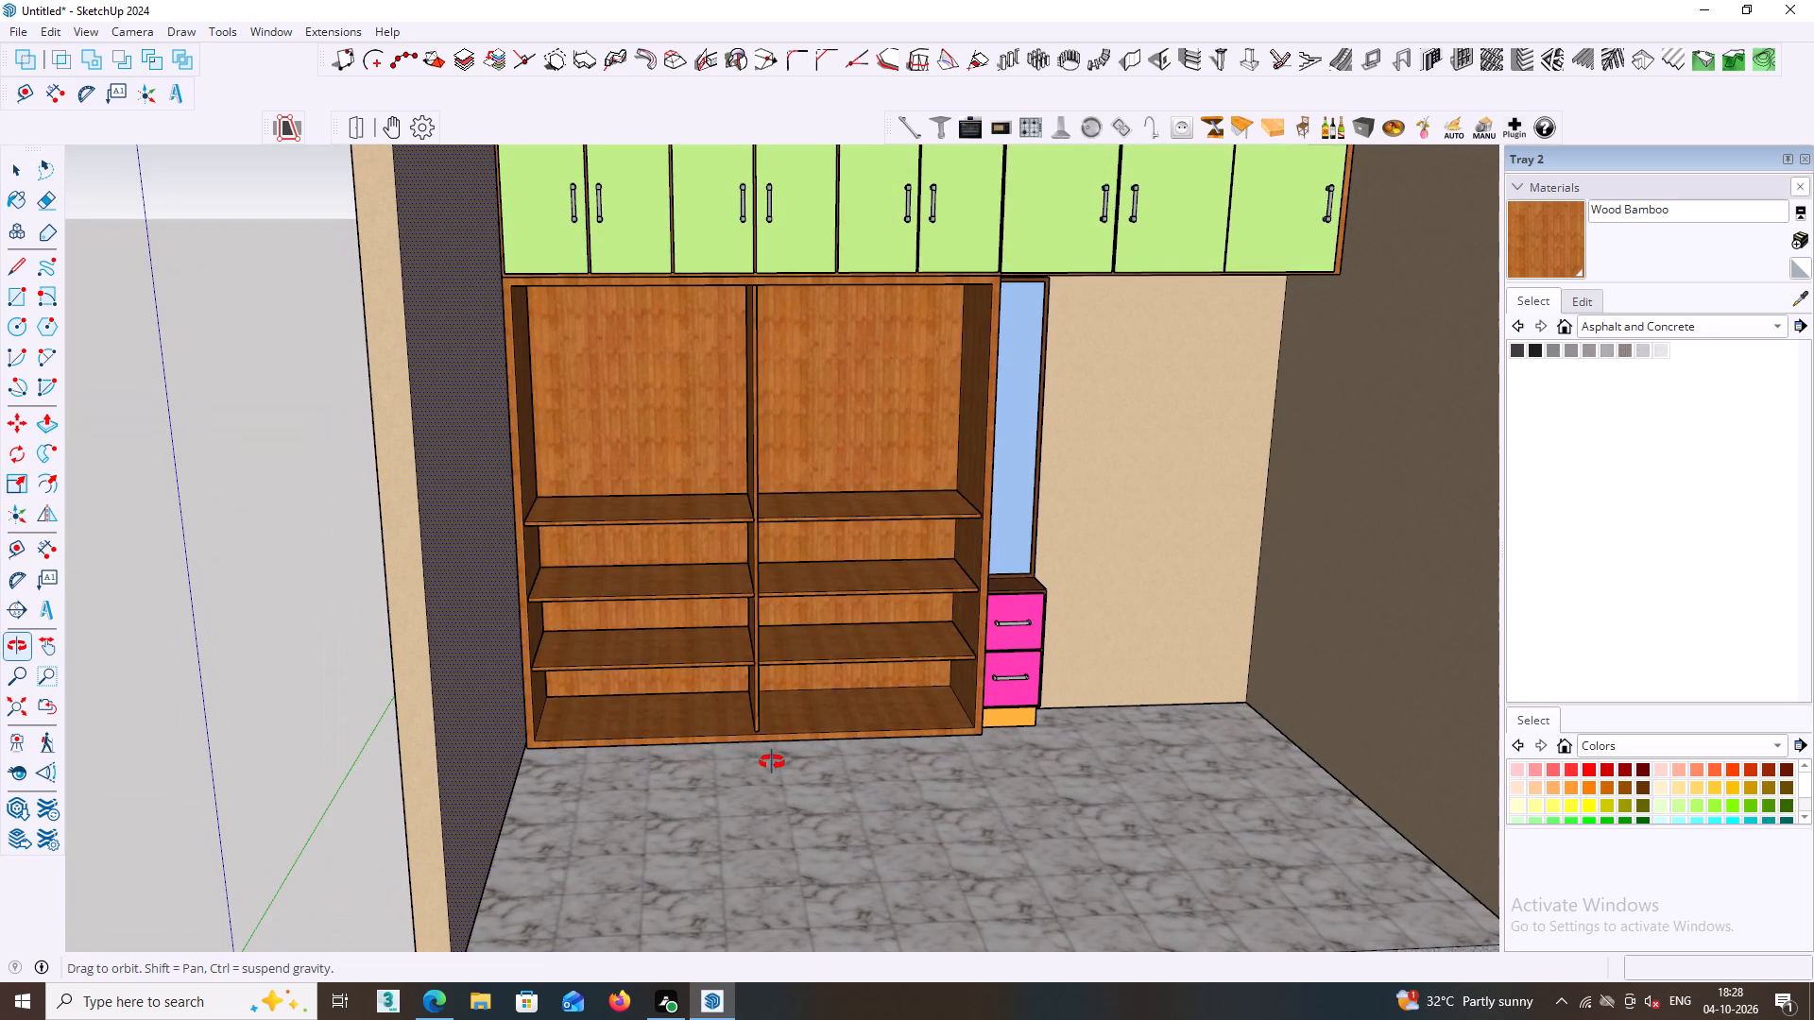
middle_drag(772, 762, 806, 757)
middle_drag(749, 654, 796, 560)
middle_drag(796, 583, 708, 584)
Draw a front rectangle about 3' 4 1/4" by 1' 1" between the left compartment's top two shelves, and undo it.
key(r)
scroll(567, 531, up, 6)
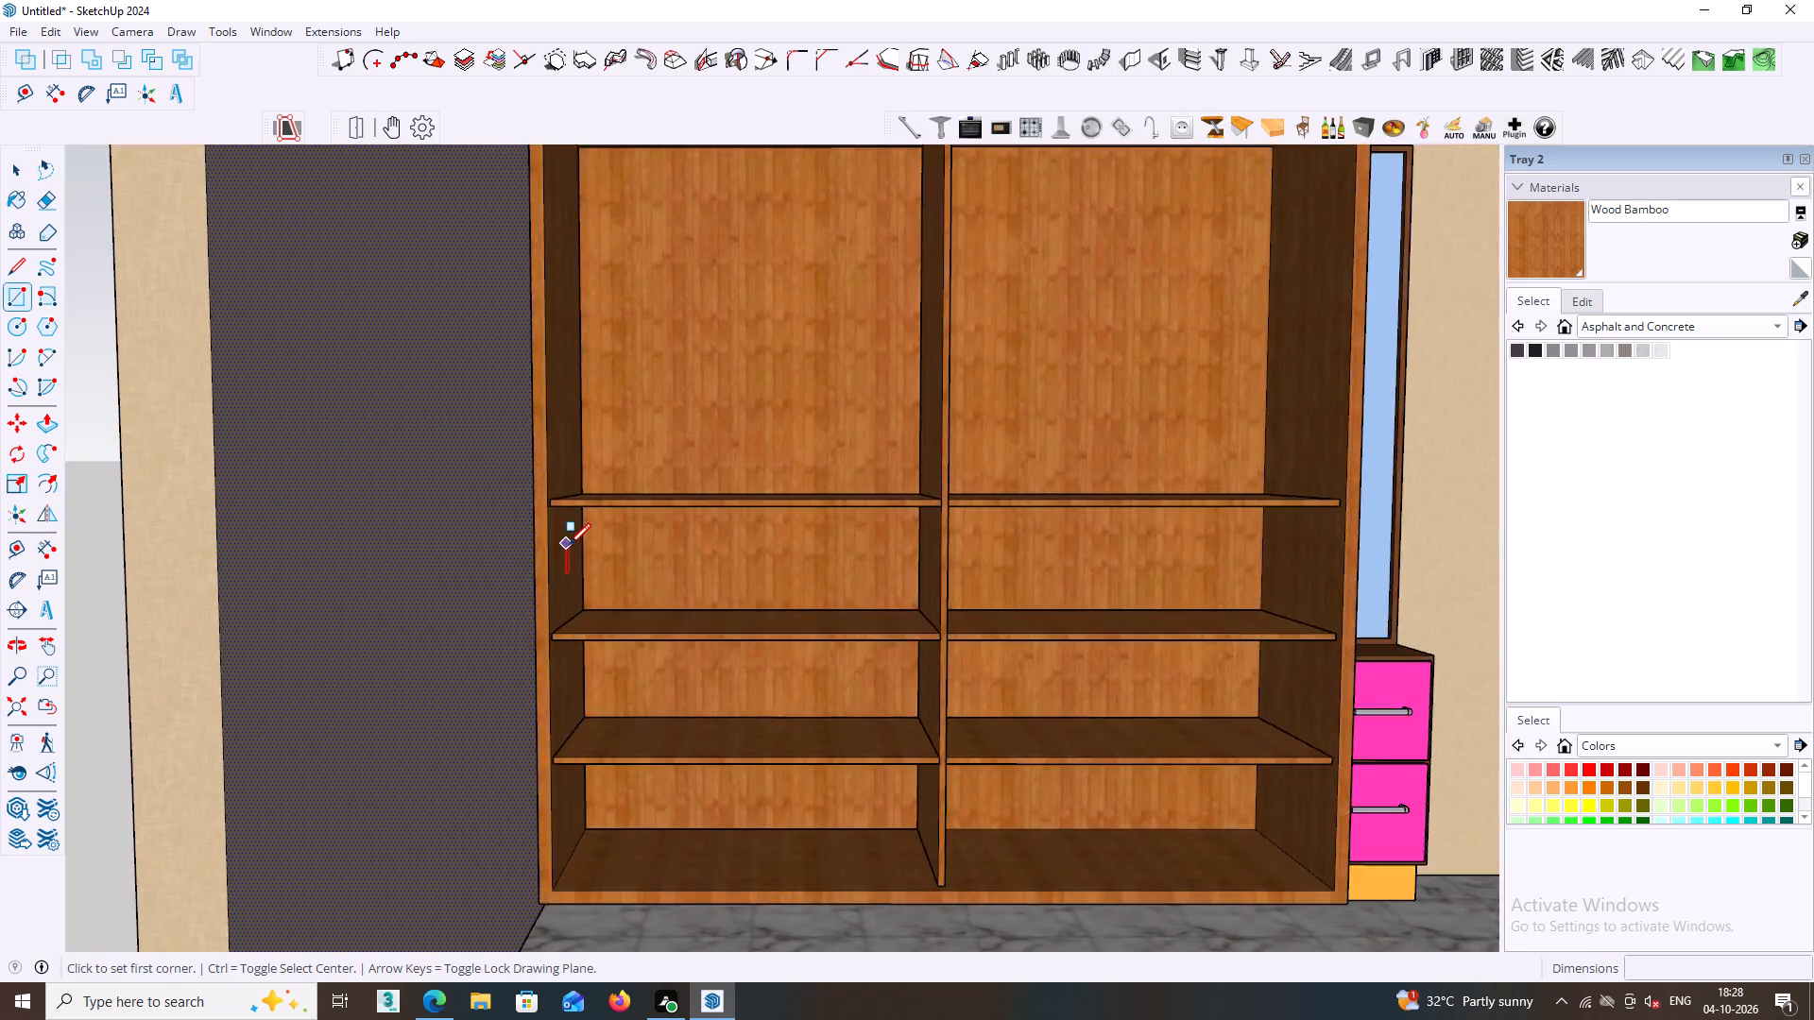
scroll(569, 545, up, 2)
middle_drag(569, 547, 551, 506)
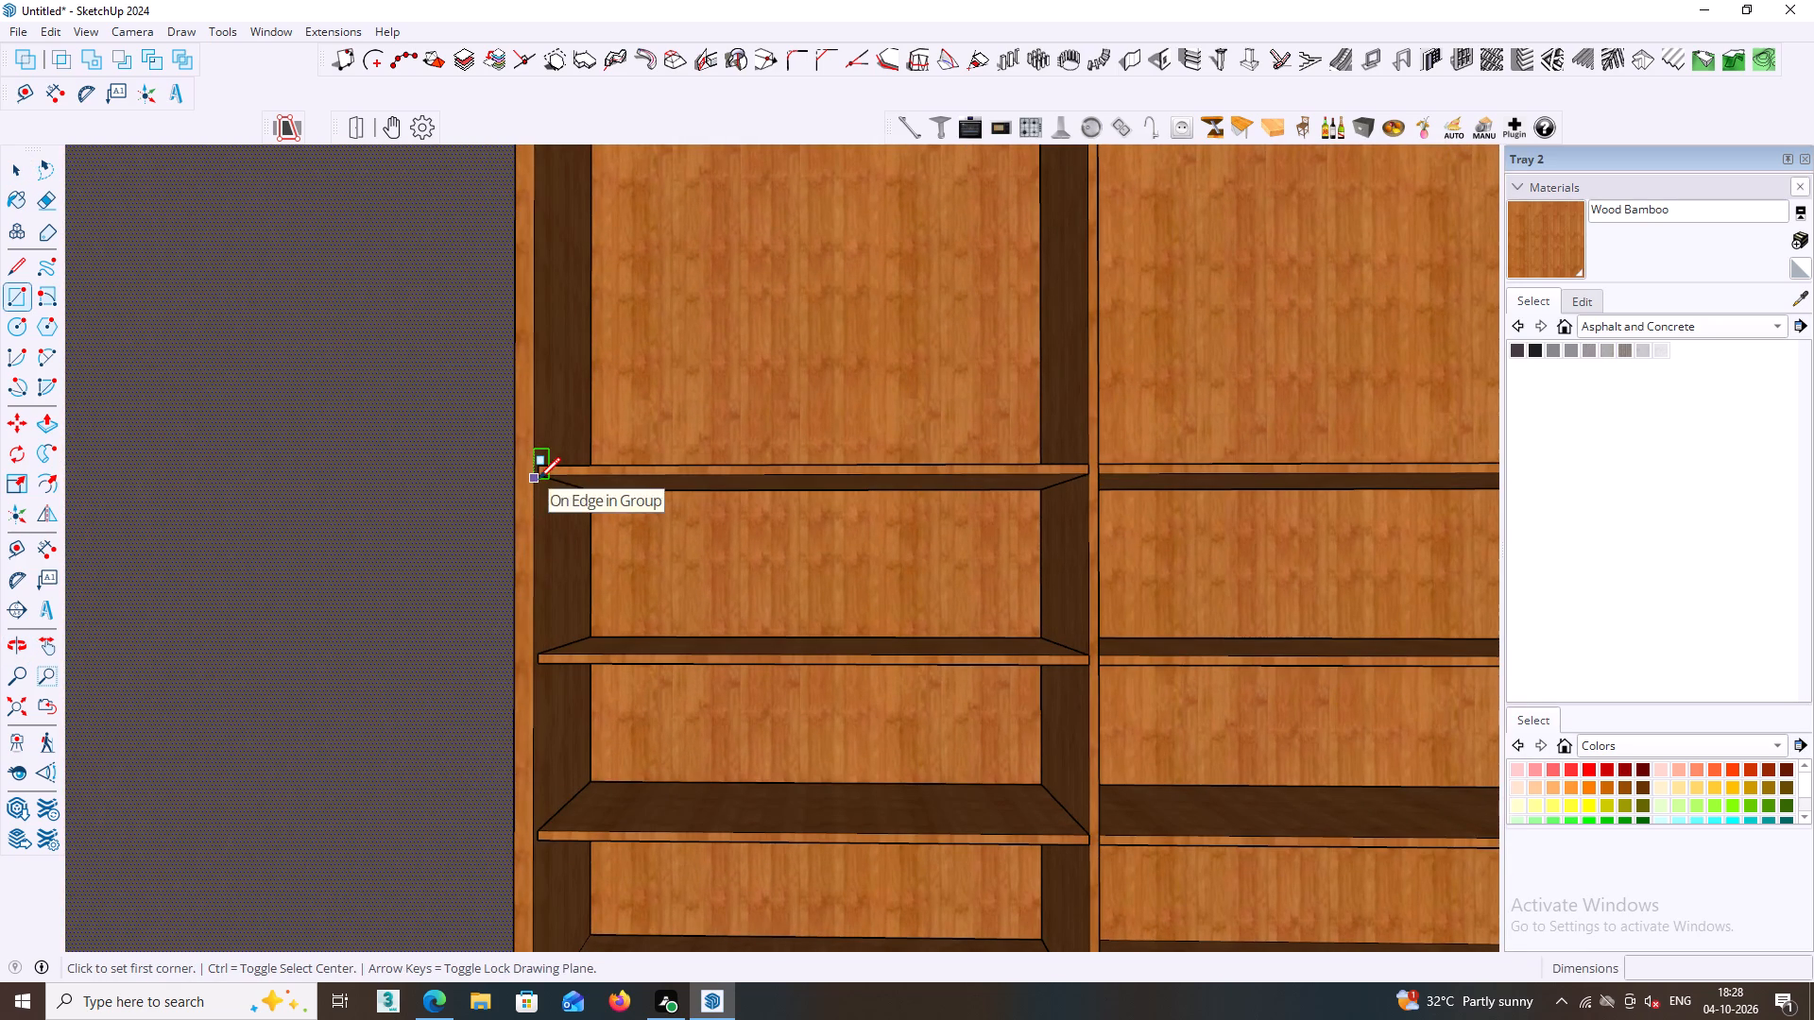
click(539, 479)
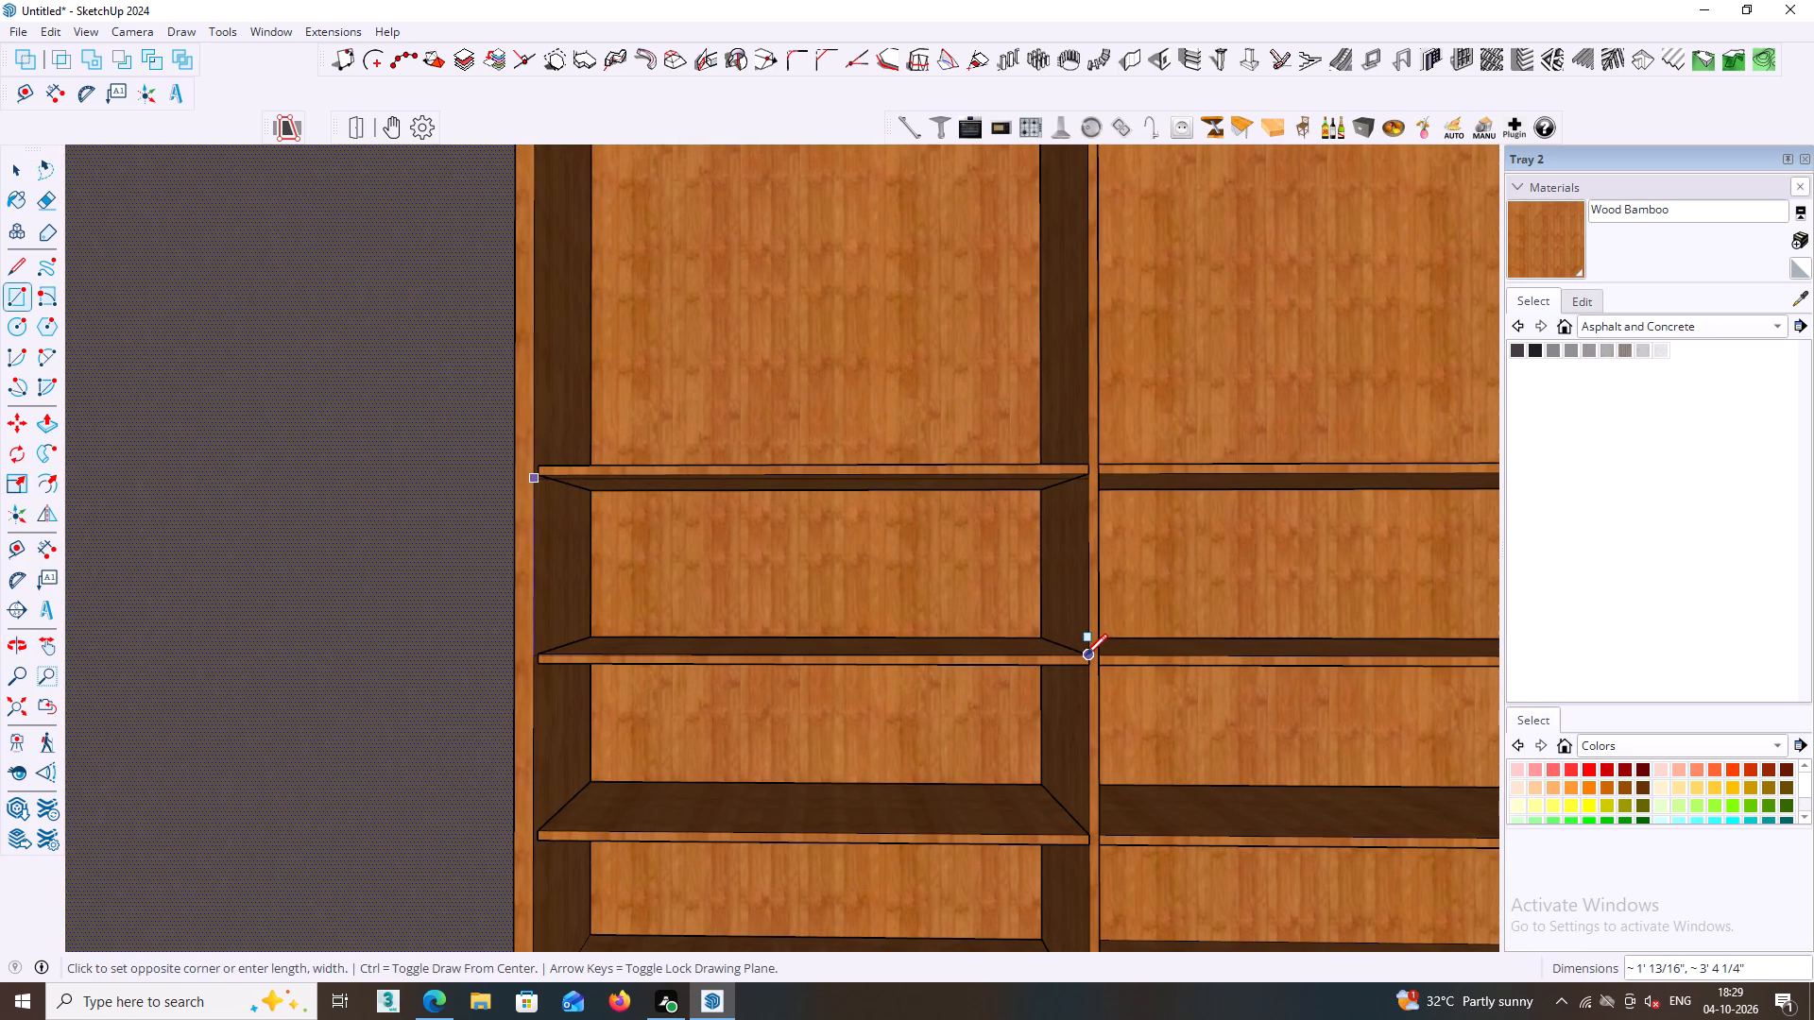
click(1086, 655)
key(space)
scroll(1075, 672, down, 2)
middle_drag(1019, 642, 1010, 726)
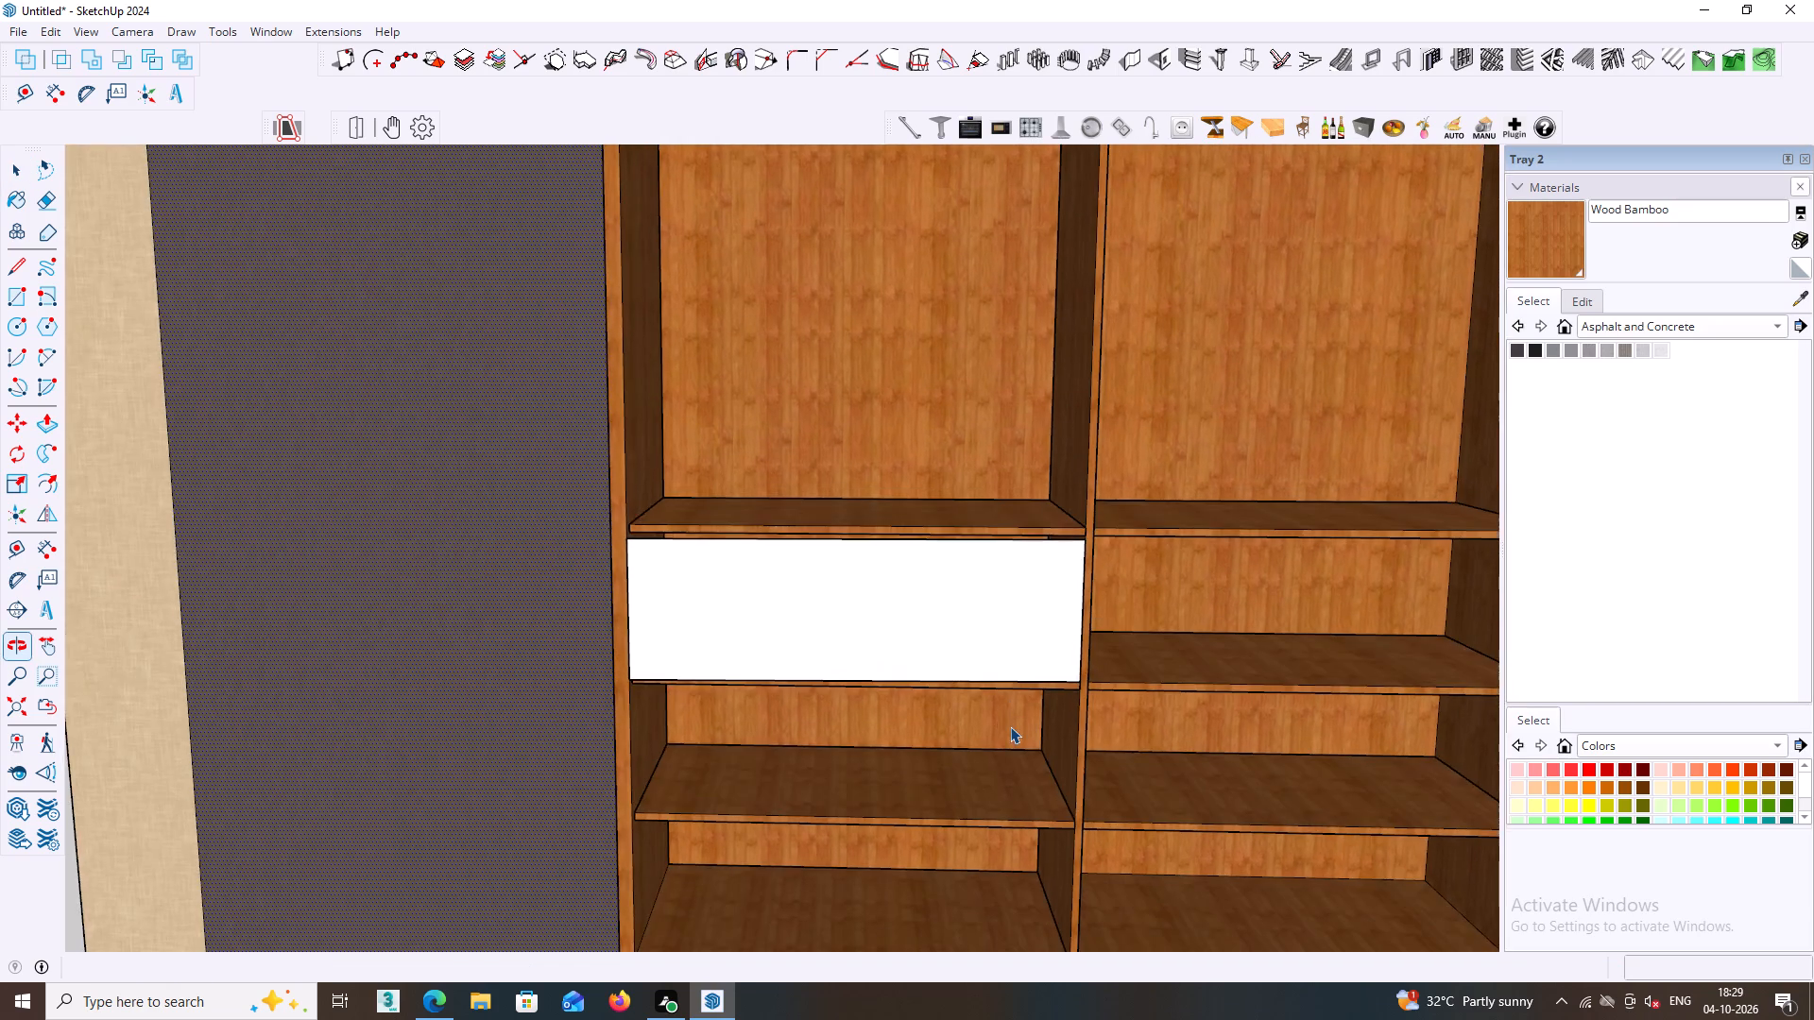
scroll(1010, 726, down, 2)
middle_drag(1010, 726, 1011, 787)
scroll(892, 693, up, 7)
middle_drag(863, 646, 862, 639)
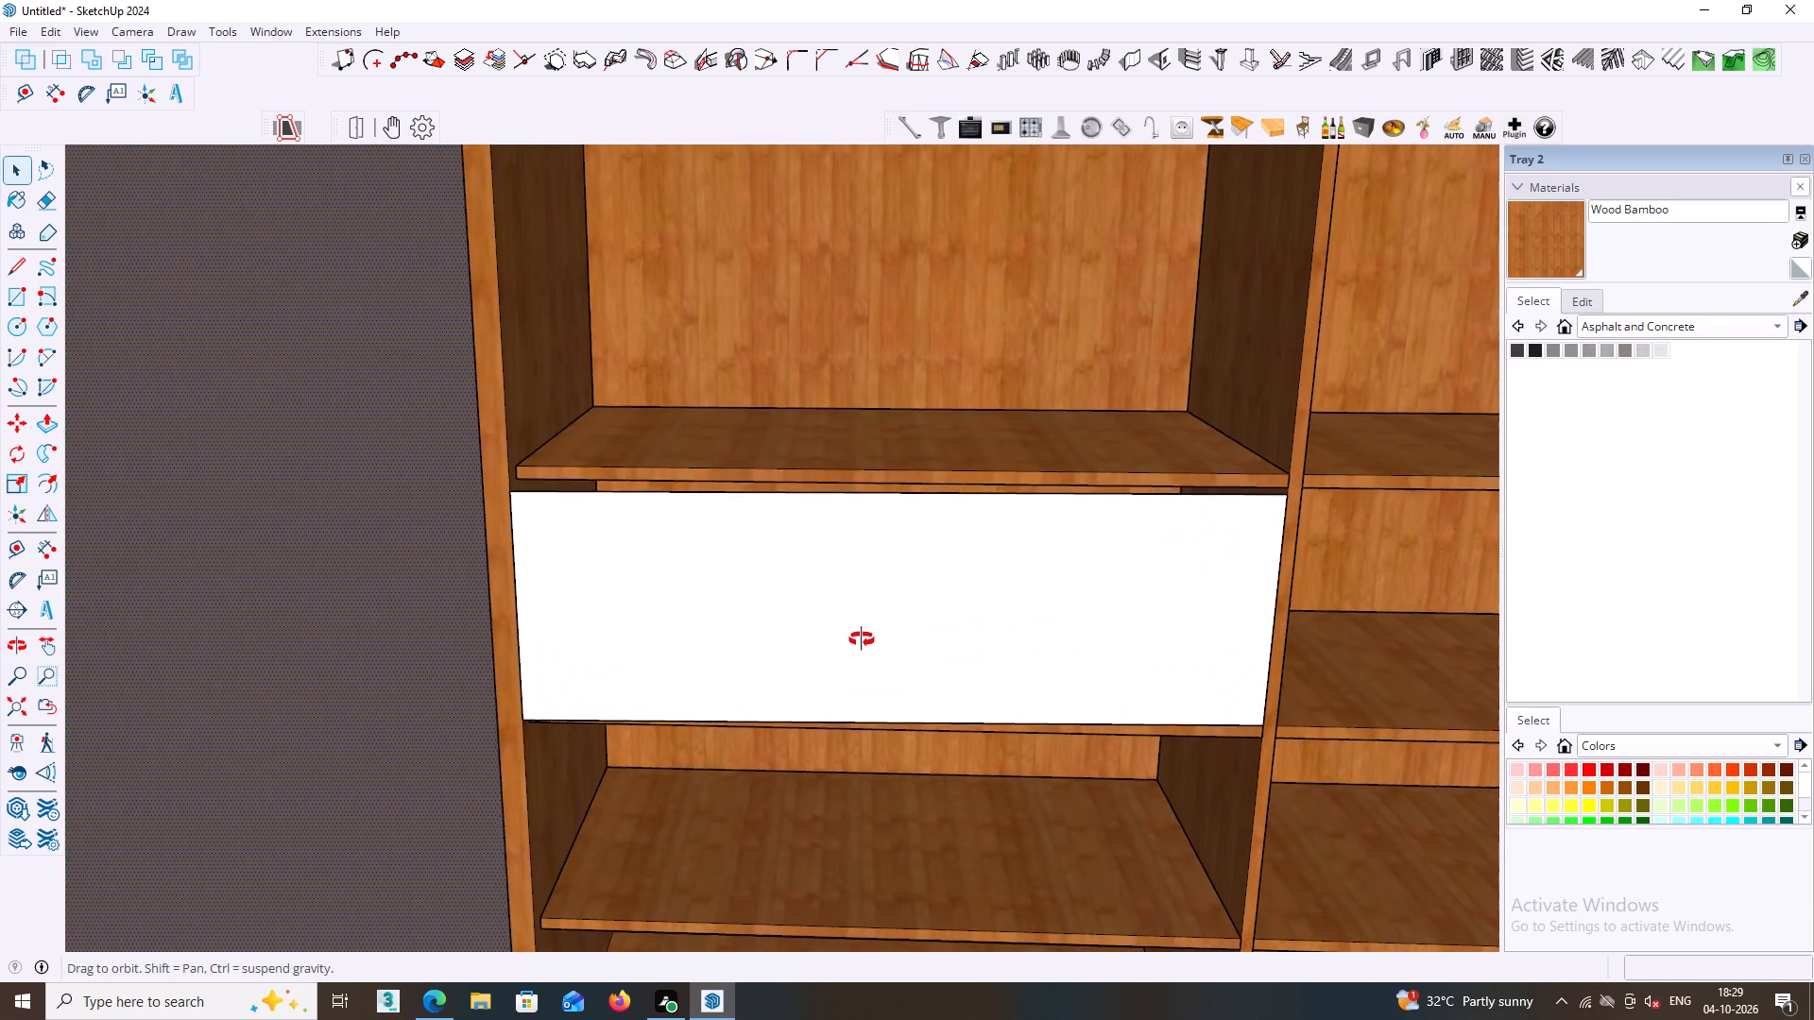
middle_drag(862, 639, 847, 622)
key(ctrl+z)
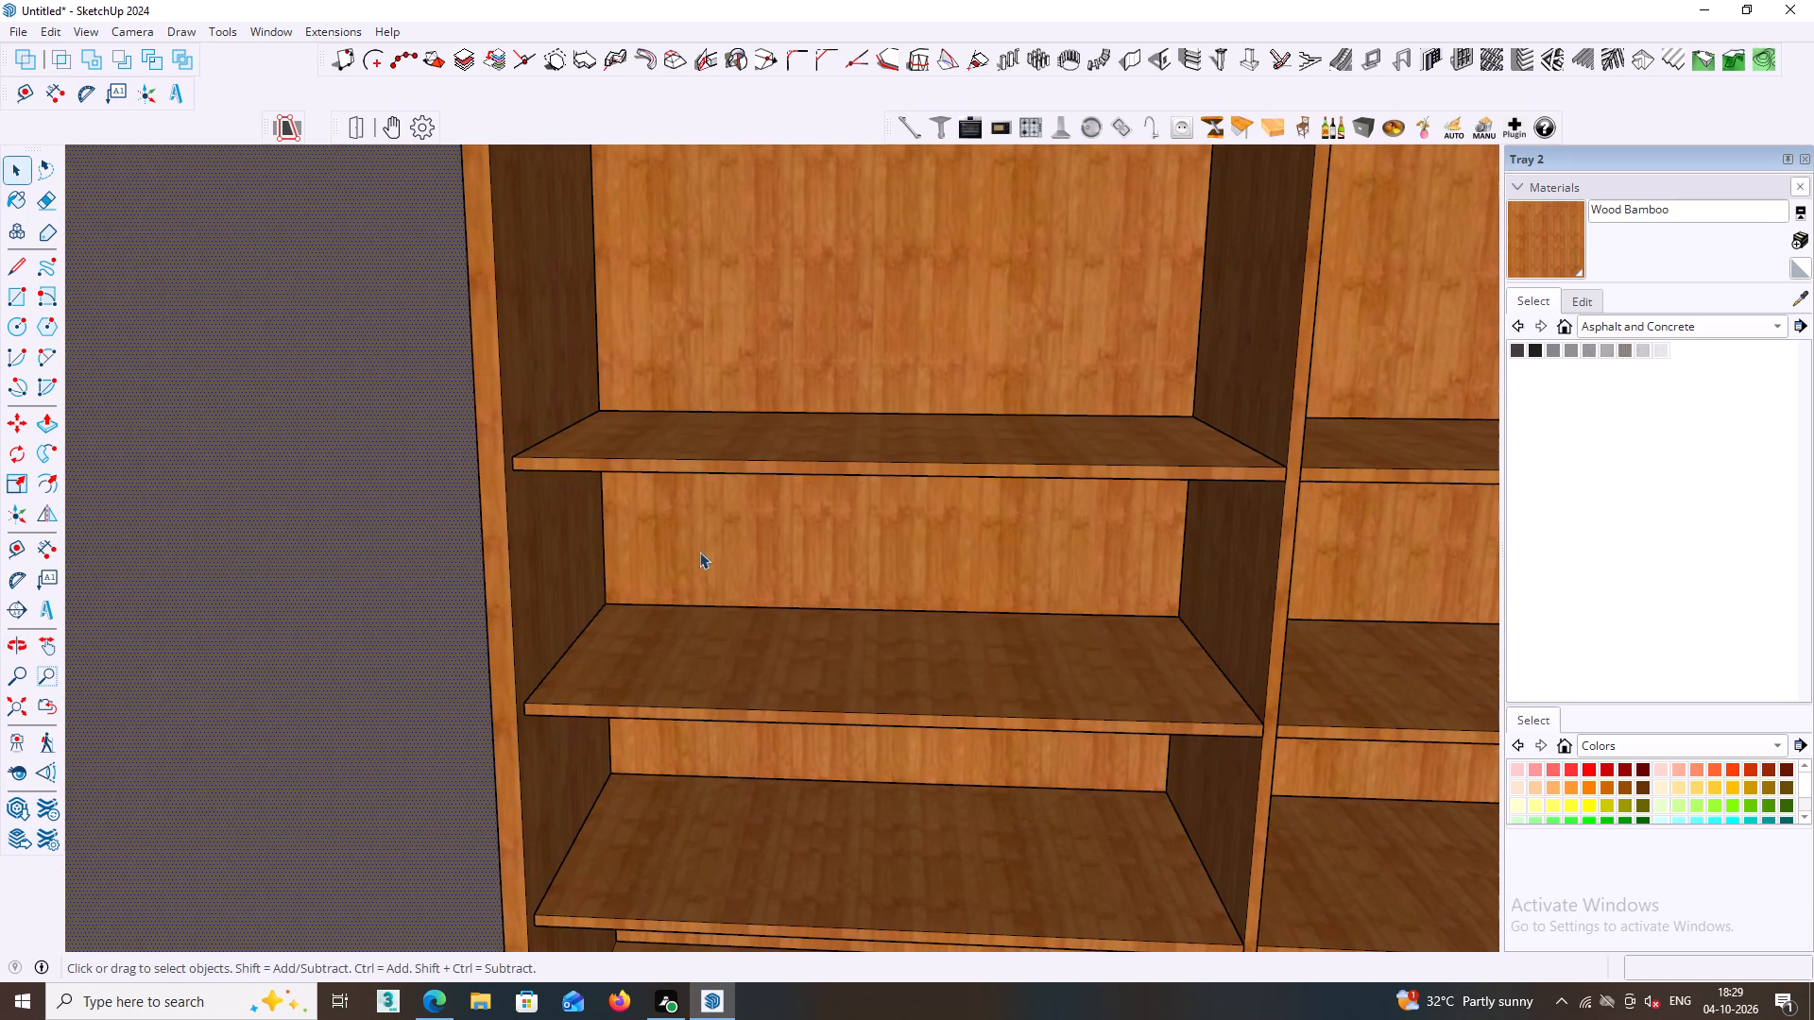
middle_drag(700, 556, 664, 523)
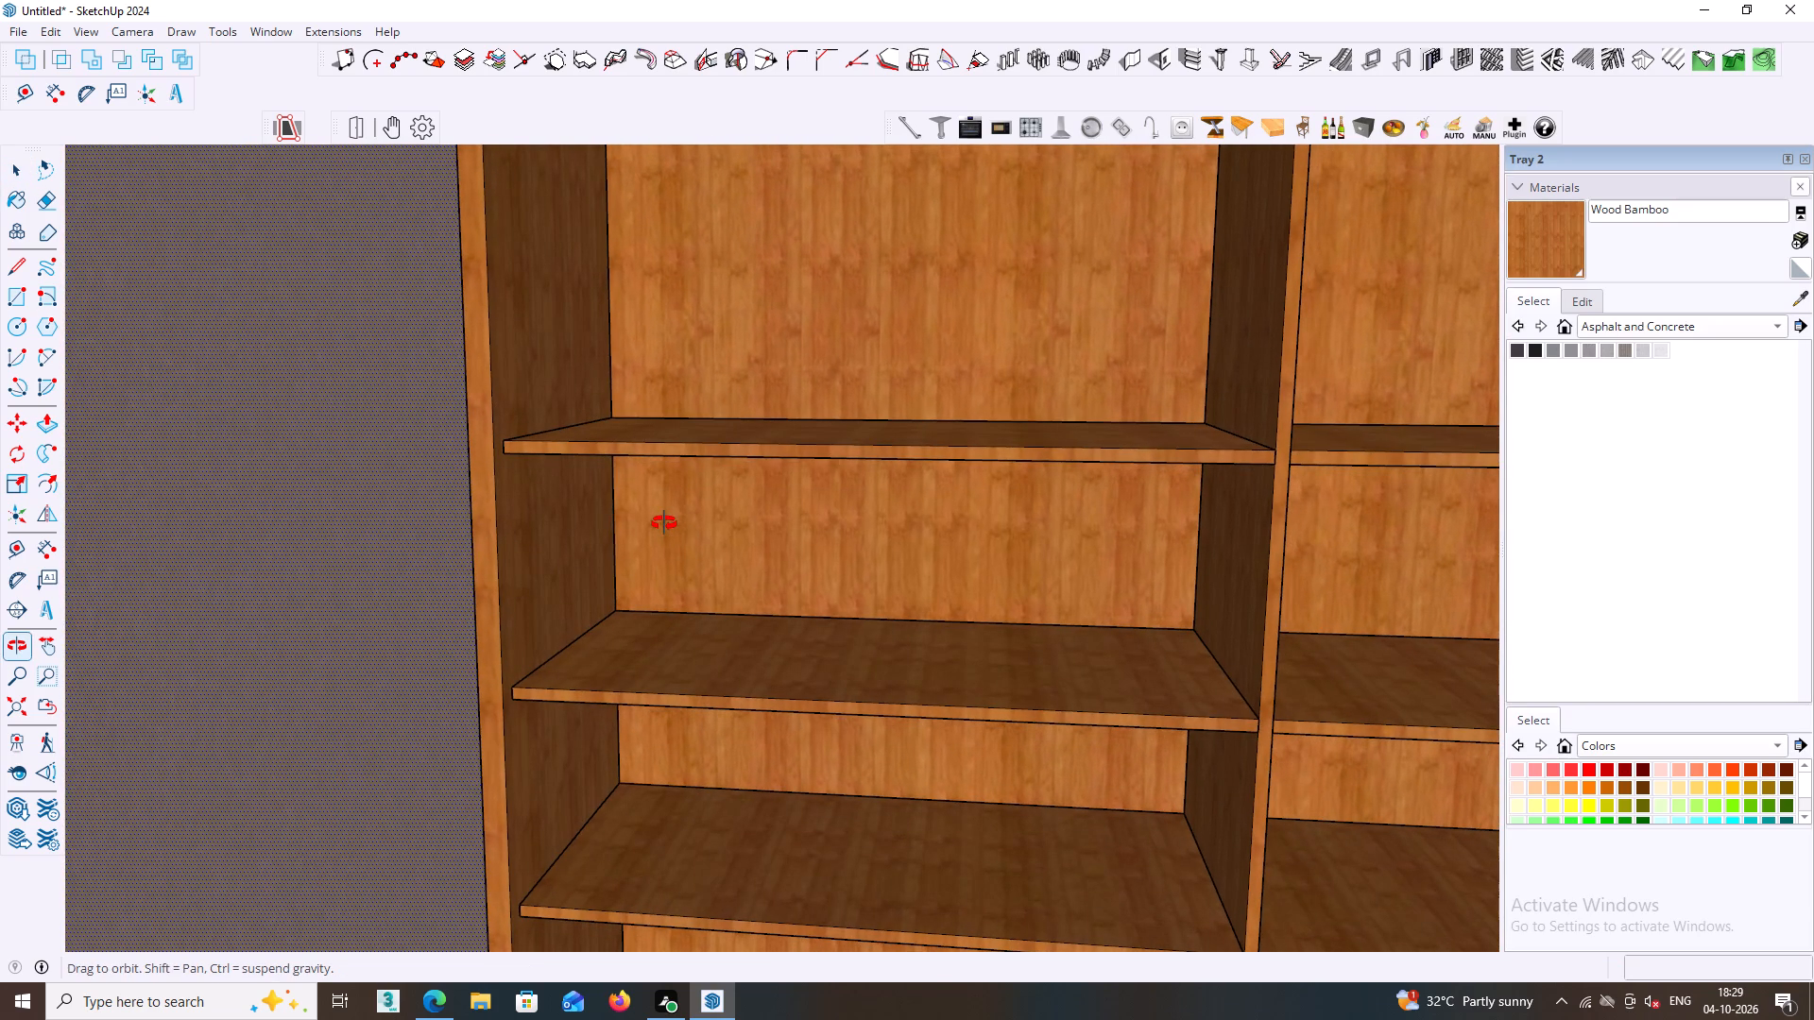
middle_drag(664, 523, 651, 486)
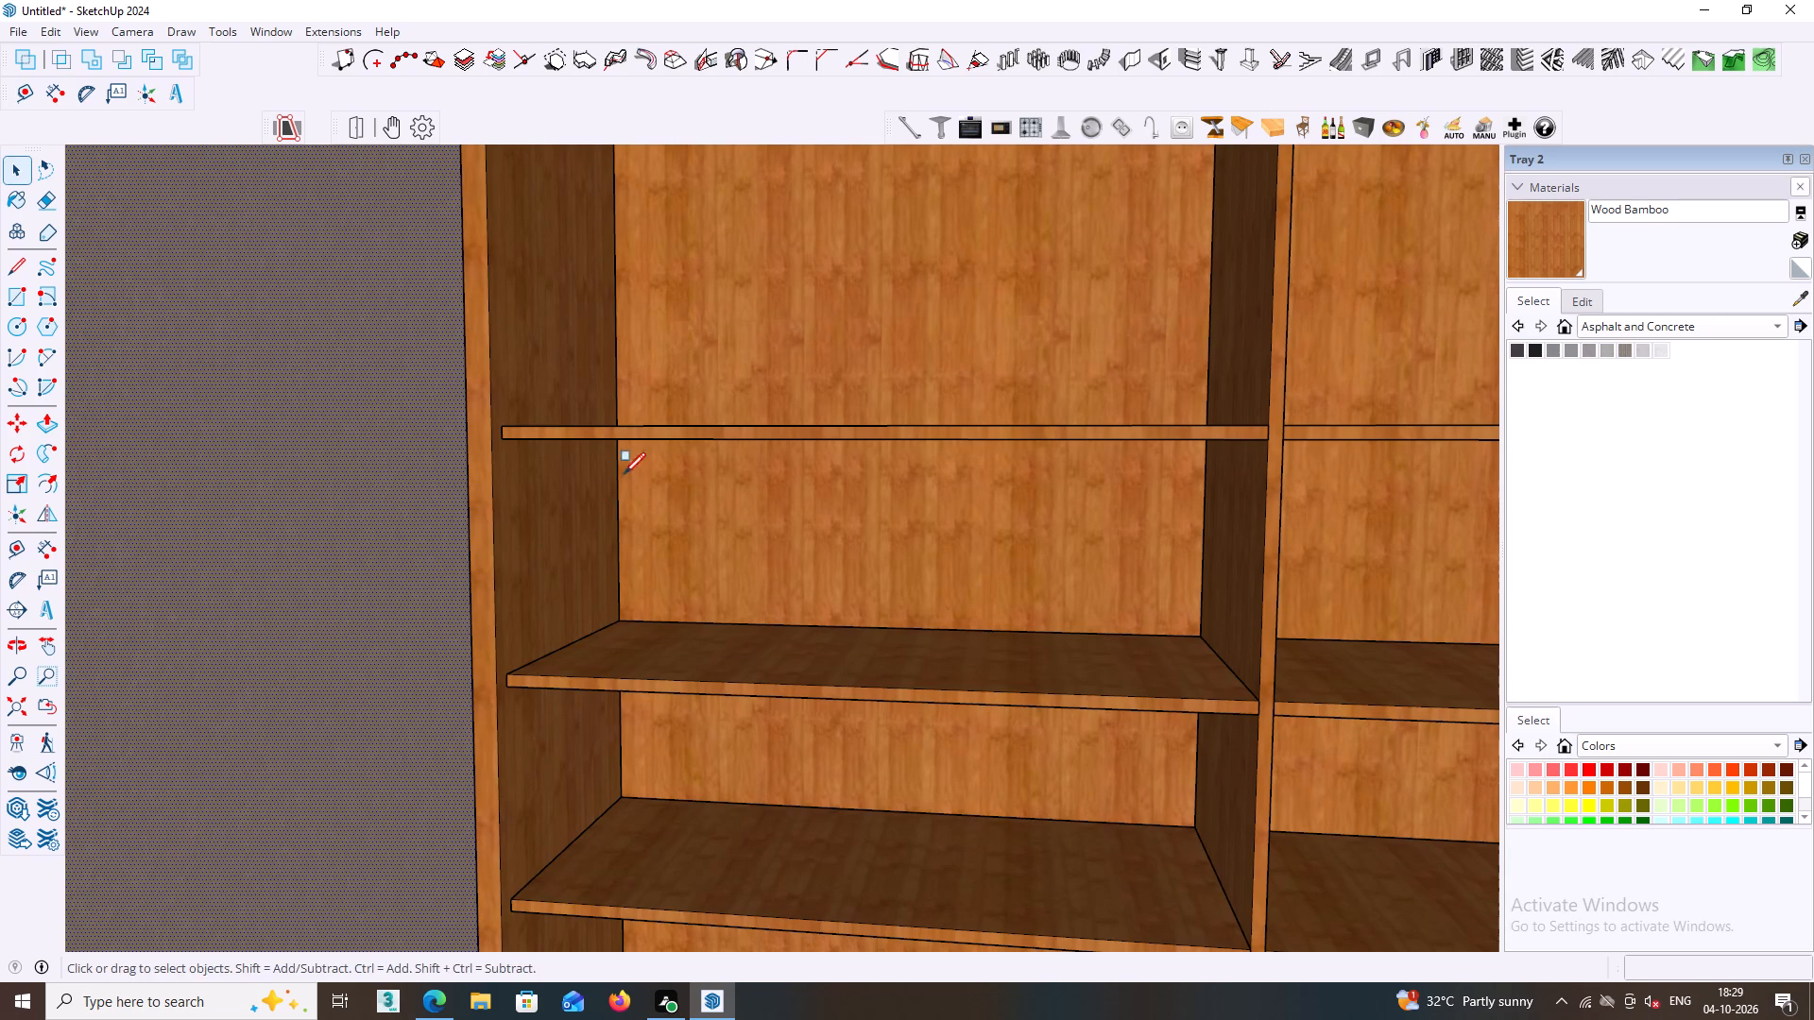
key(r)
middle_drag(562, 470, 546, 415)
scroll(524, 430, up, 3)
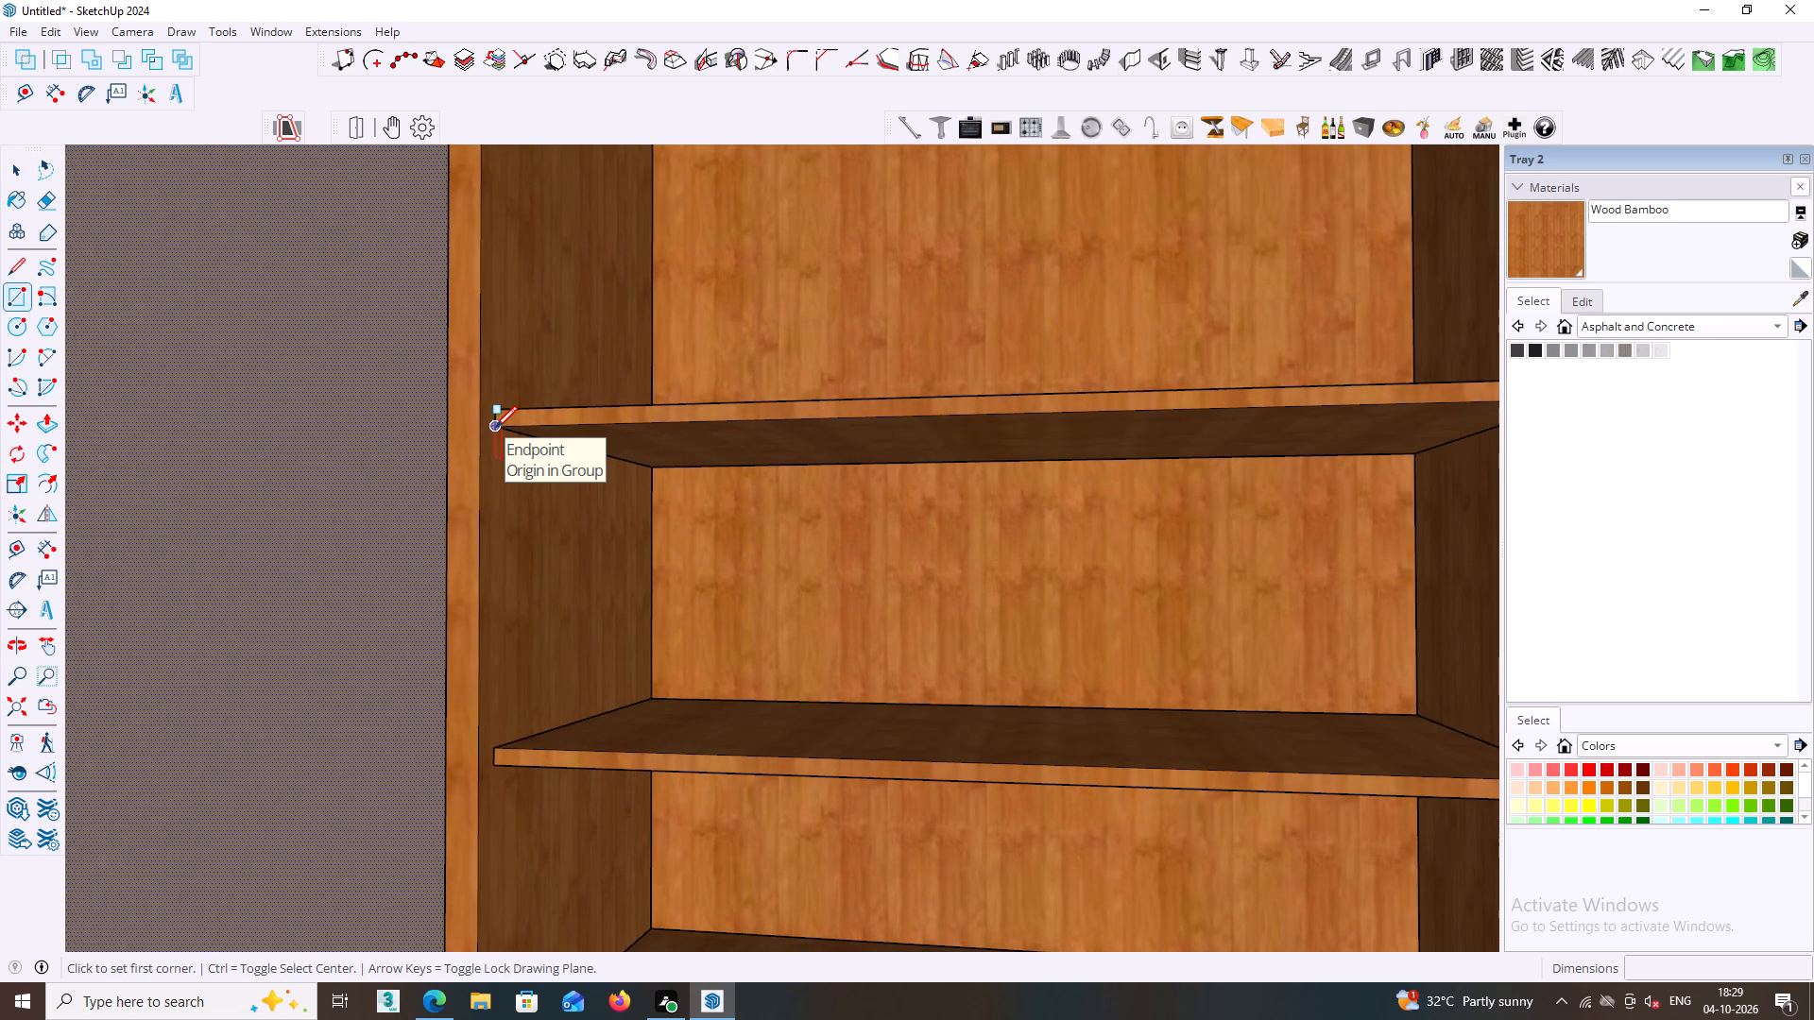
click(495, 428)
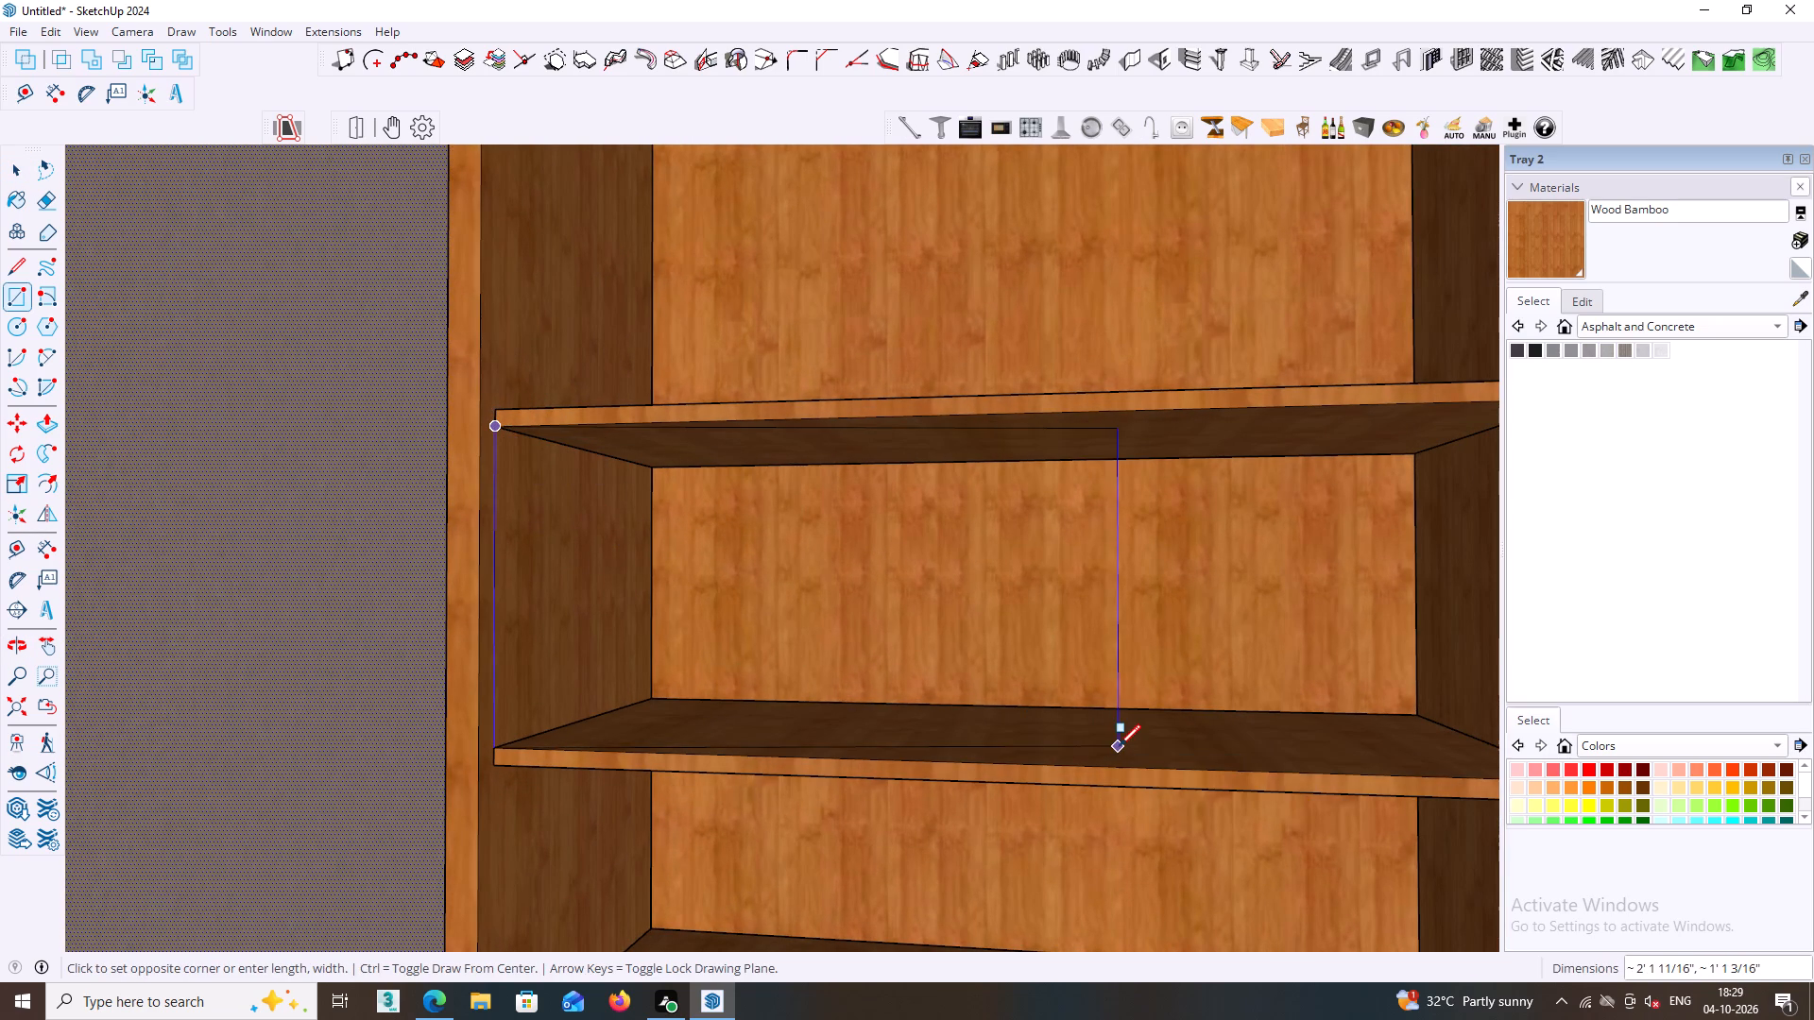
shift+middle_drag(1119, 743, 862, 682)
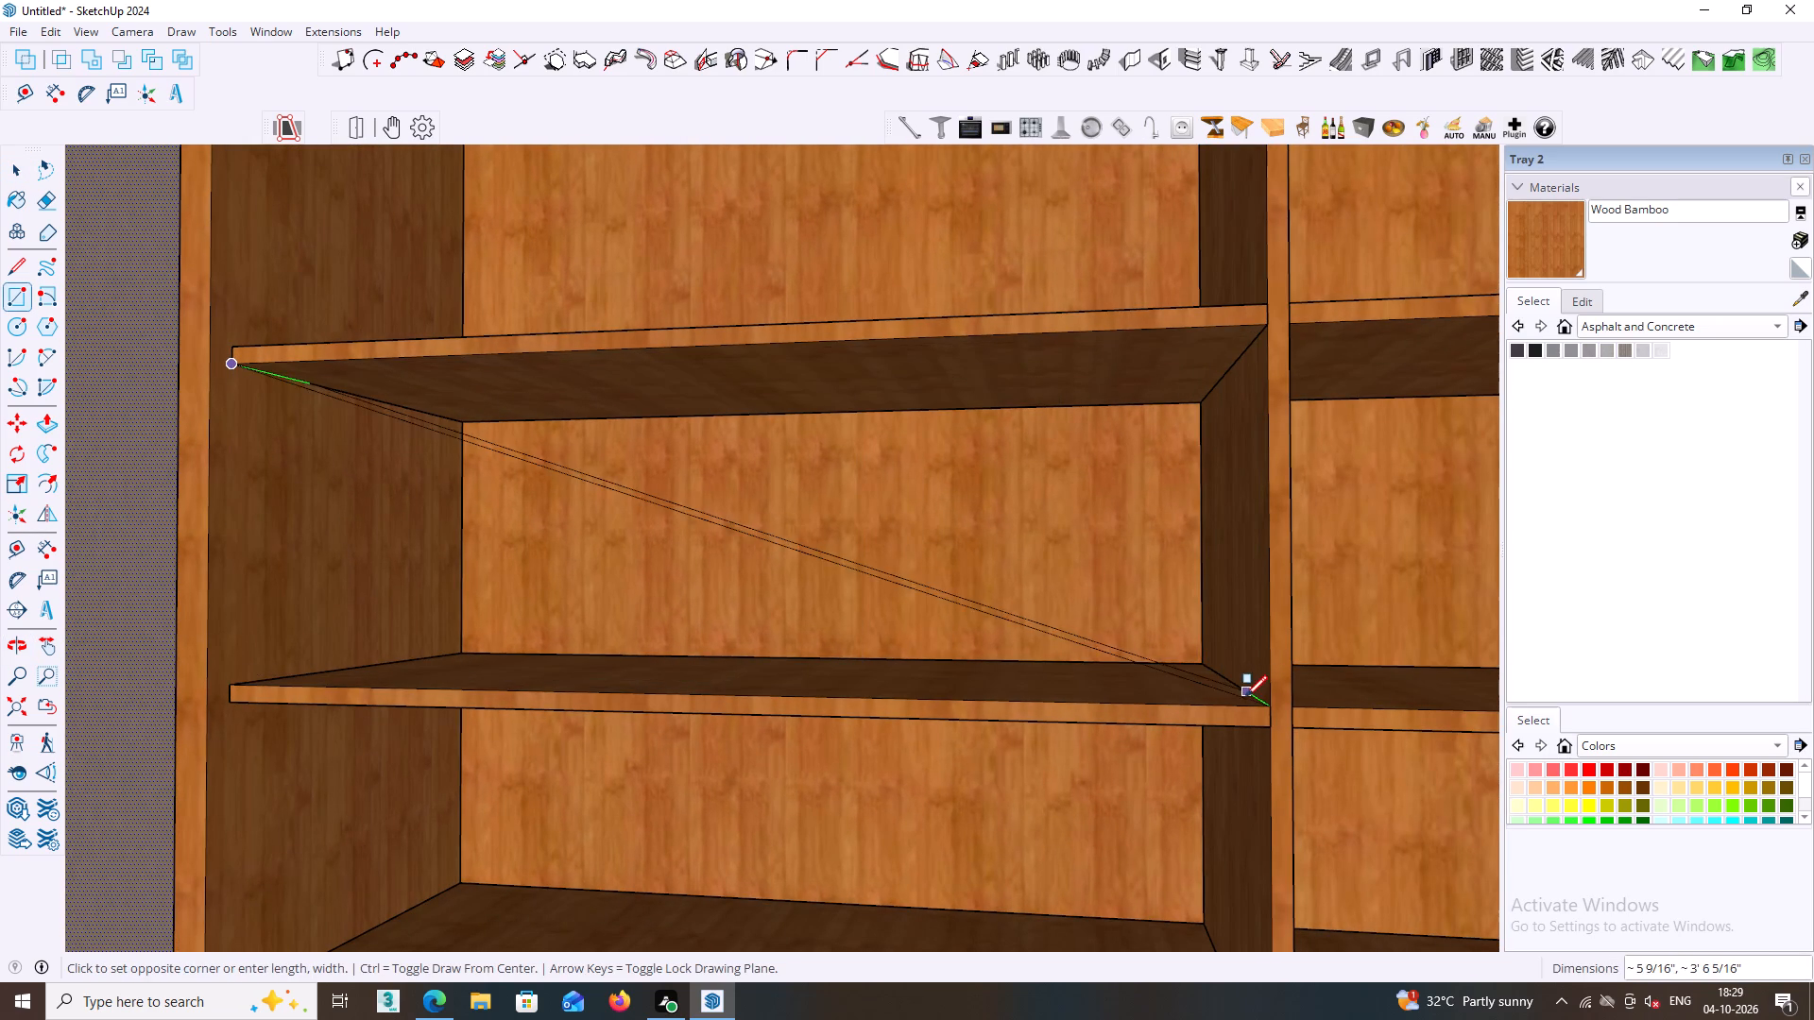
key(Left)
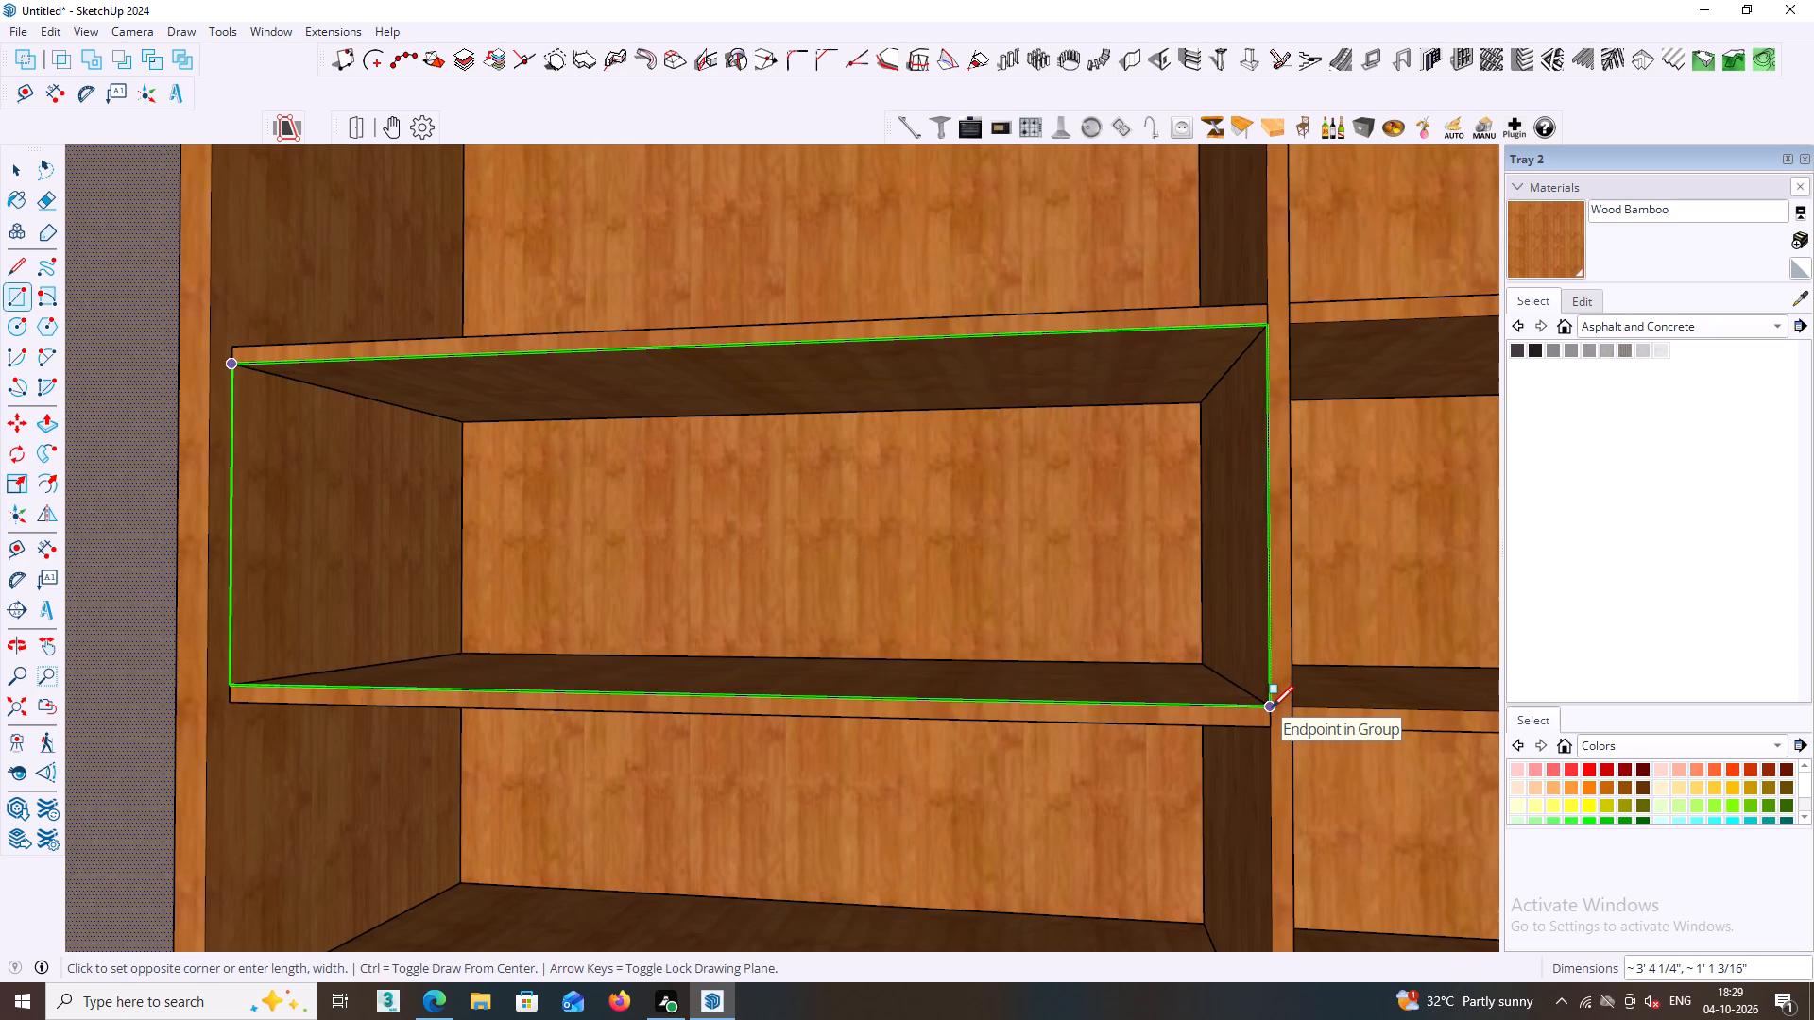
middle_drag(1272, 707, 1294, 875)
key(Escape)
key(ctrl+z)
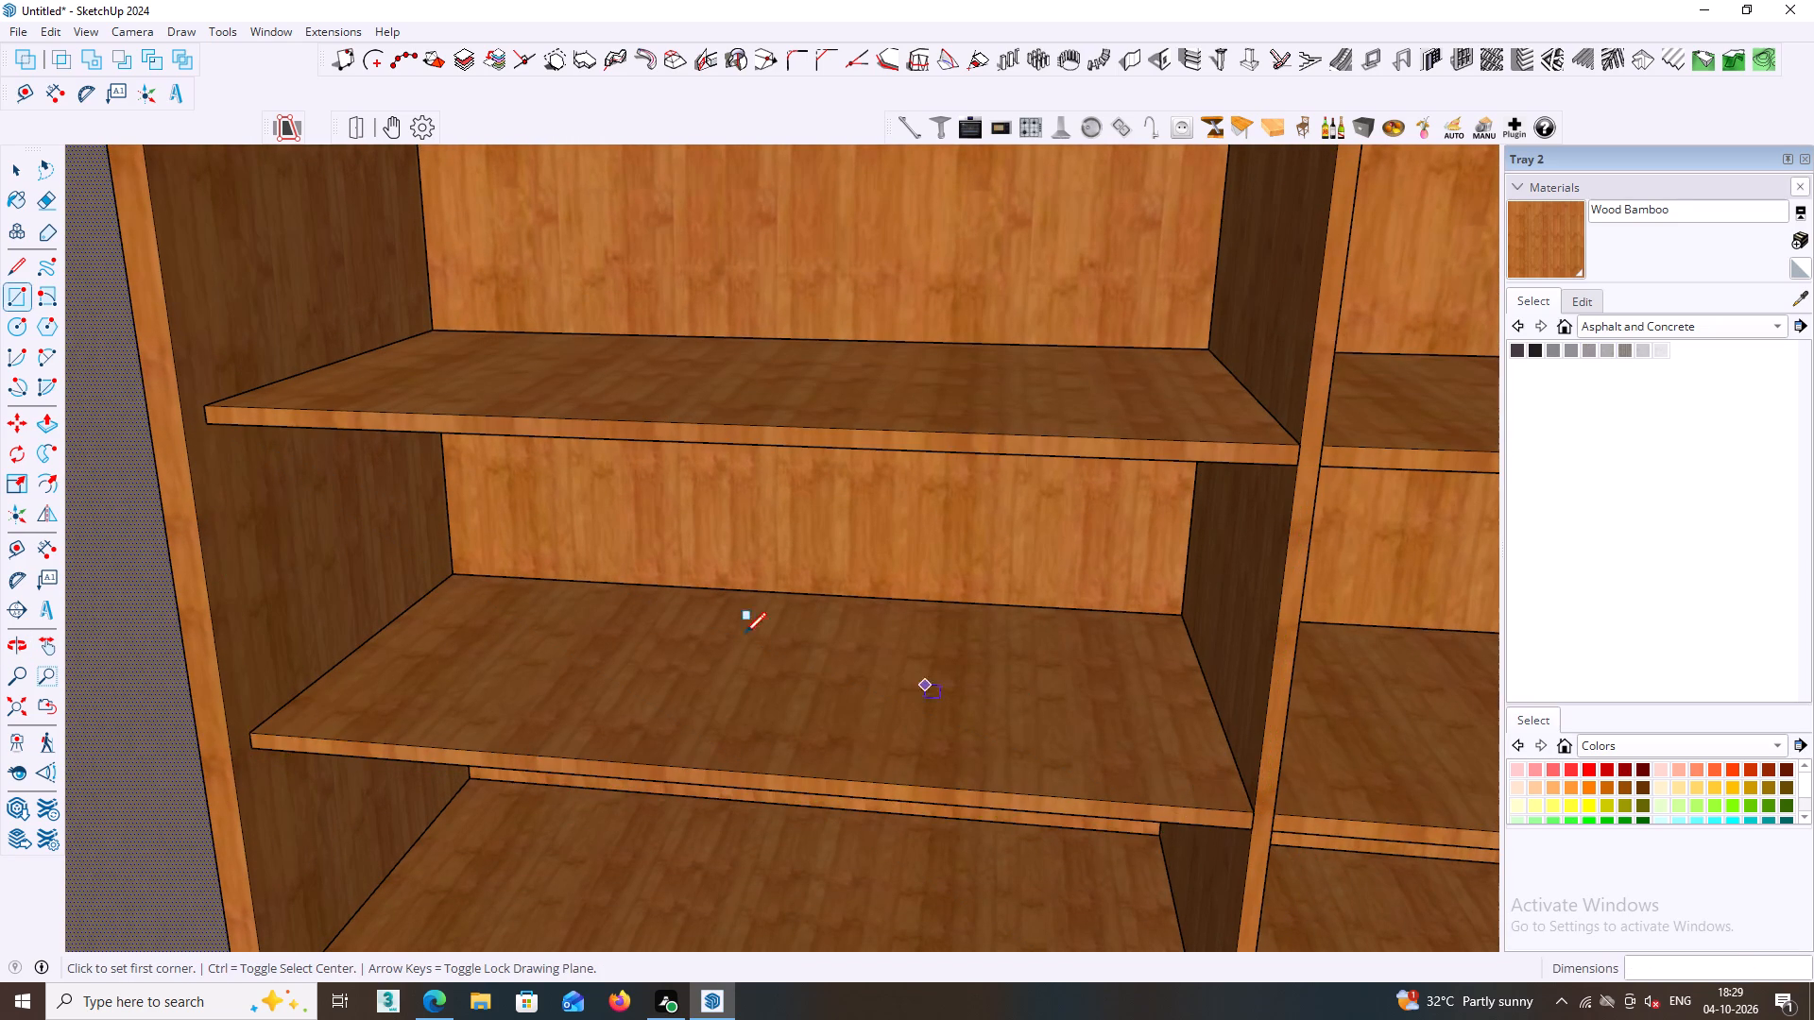
Draw a vertical rectangle about 3' 4 1/4" by 1' 1" across the front opening between the left compartment's top two shelves.
click(205, 426)
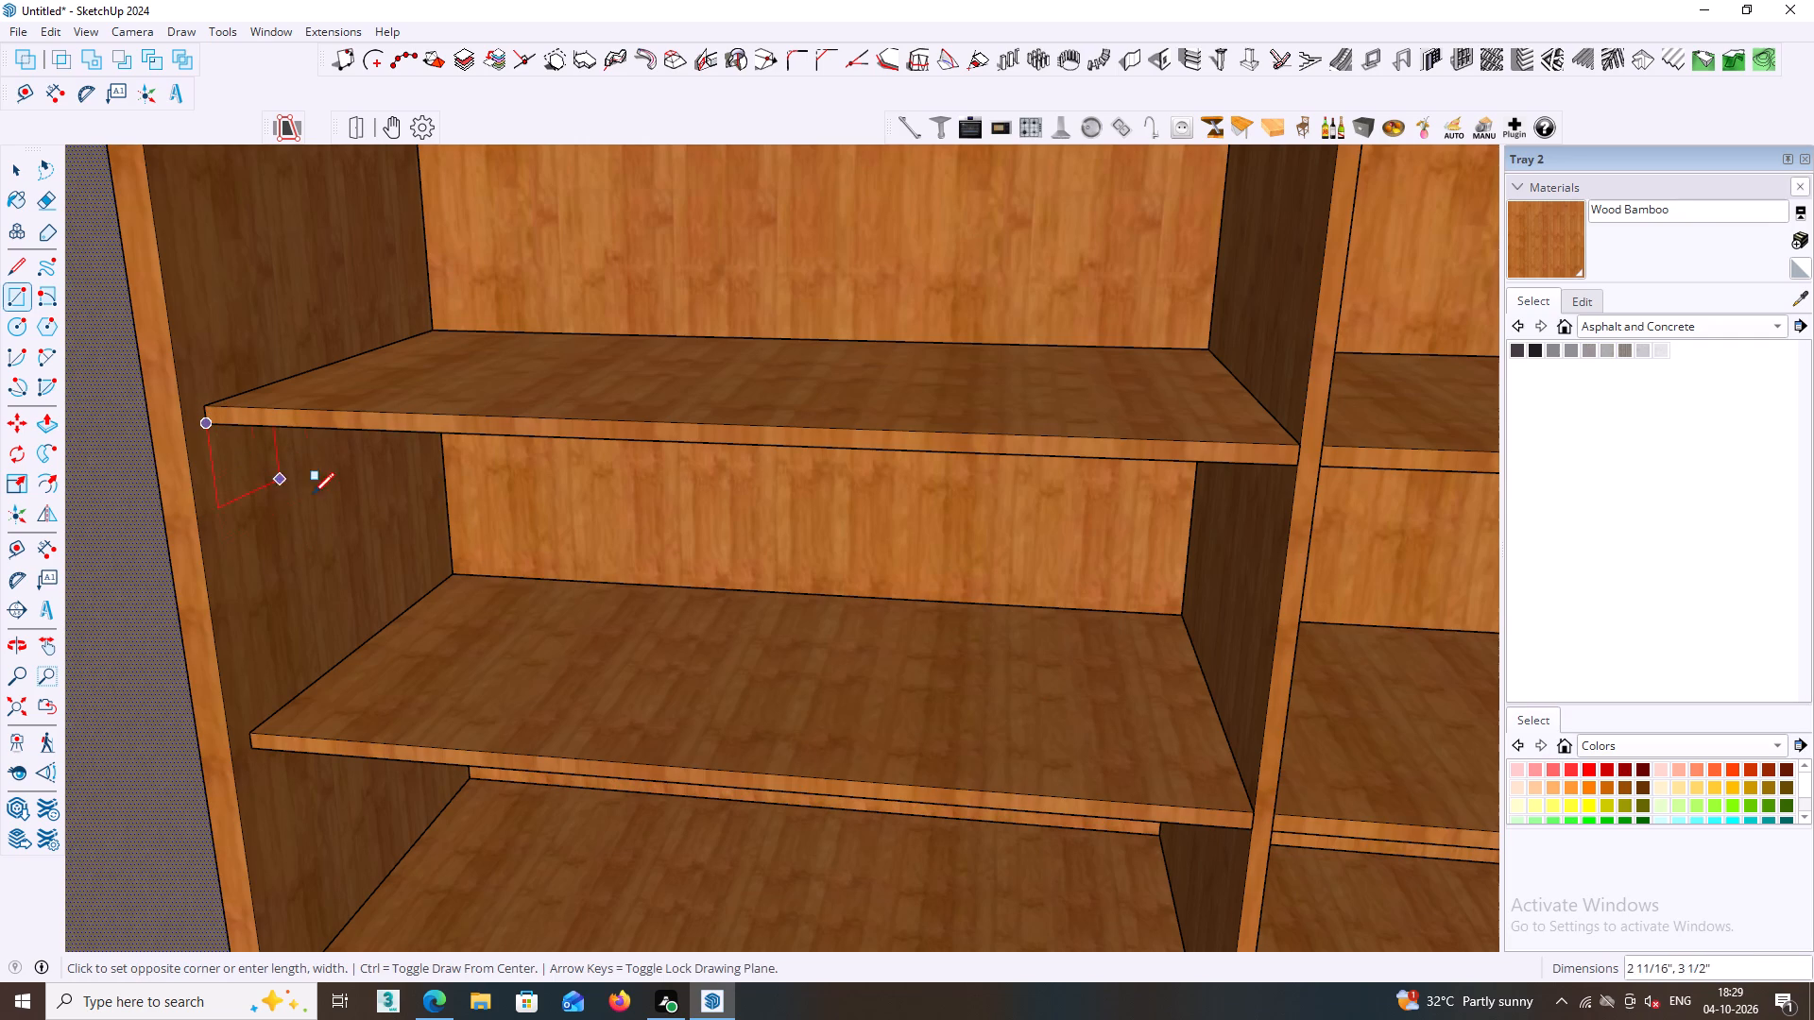
key(Left)
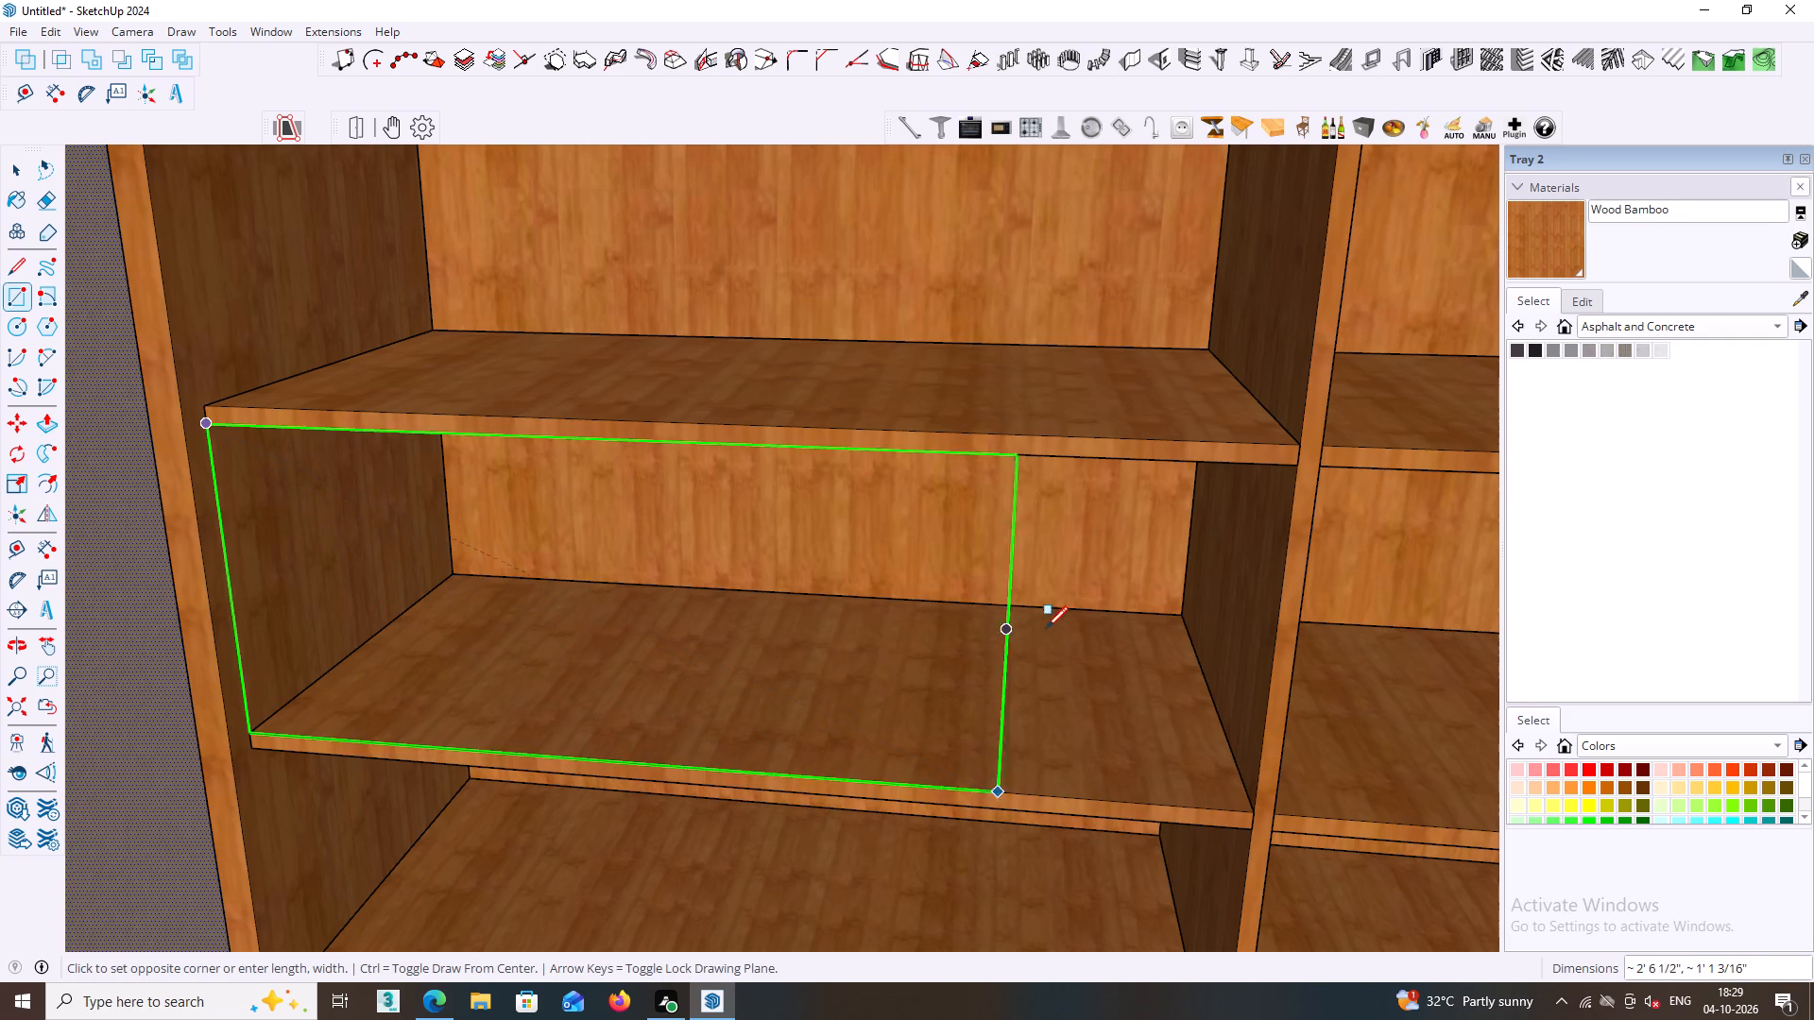
click(1253, 817)
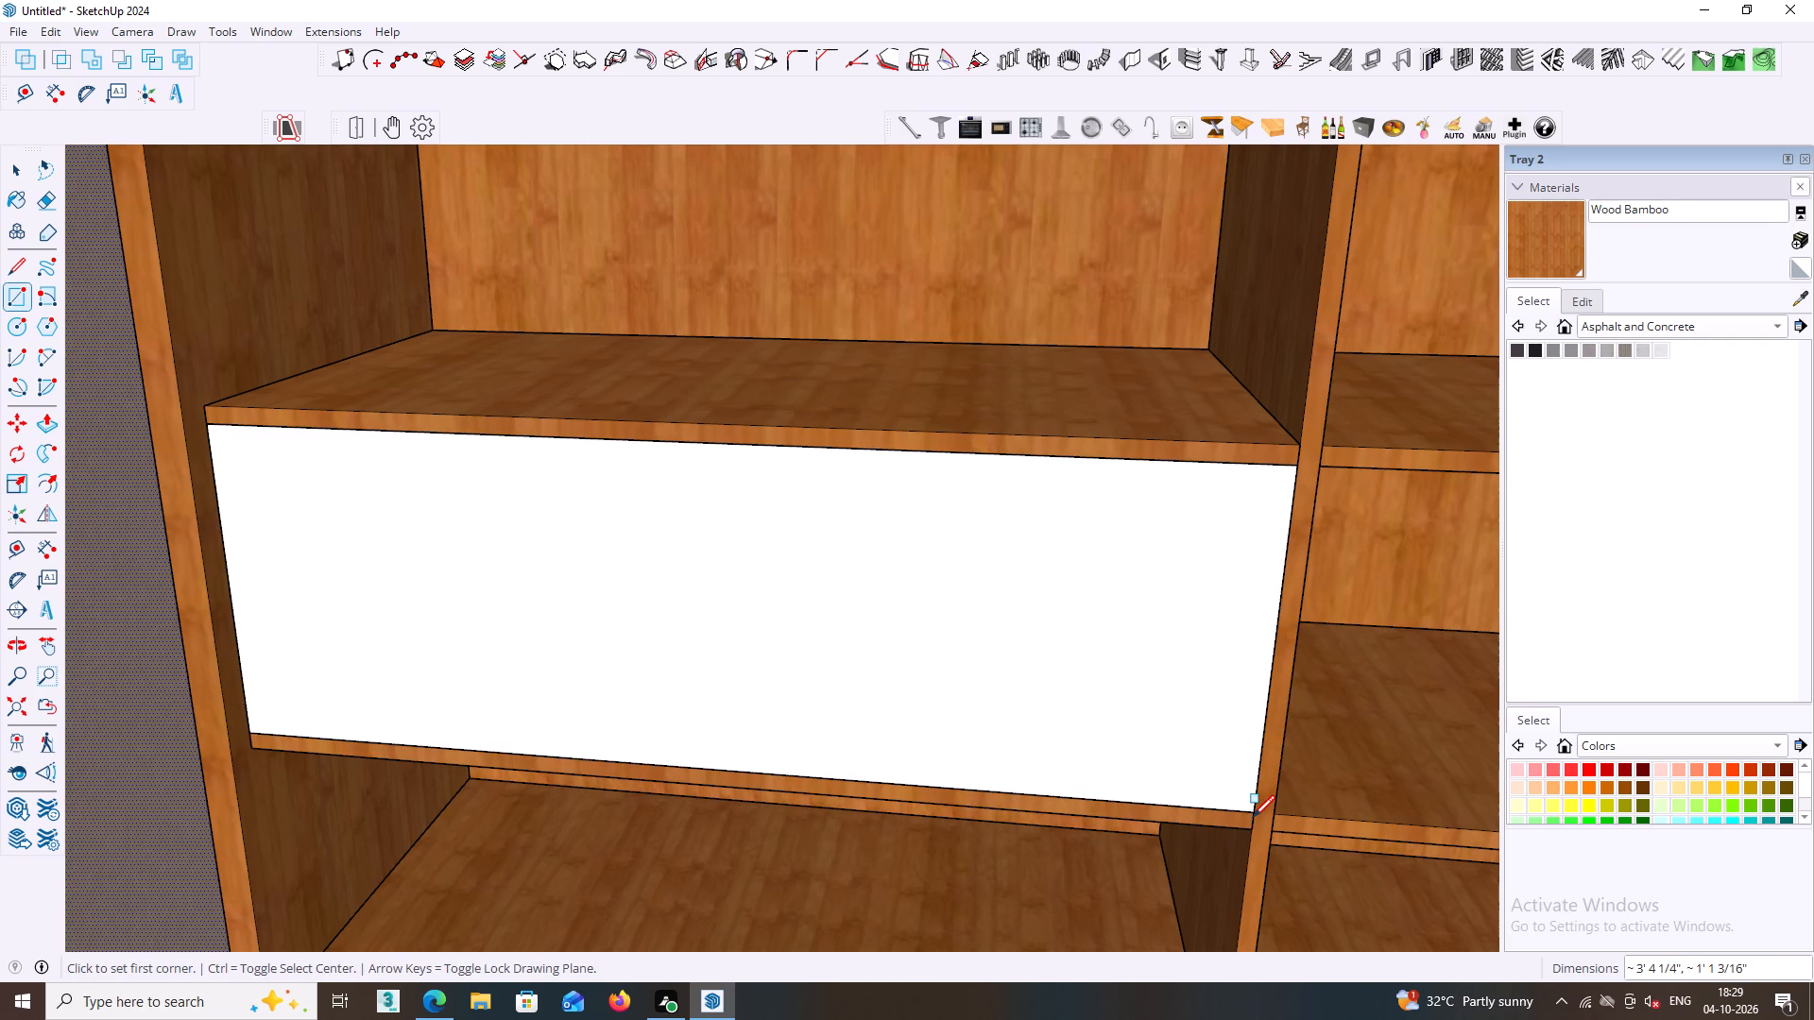
key(space)
Move the new front rectangle with its edges 18 mm inward, back from the front edges of the left compartment's shelves.
scroll(1238, 808, down, 2)
middle_drag(1232, 806, 982, 561)
scroll(982, 561, down, 4)
middle_click(1010, 570)
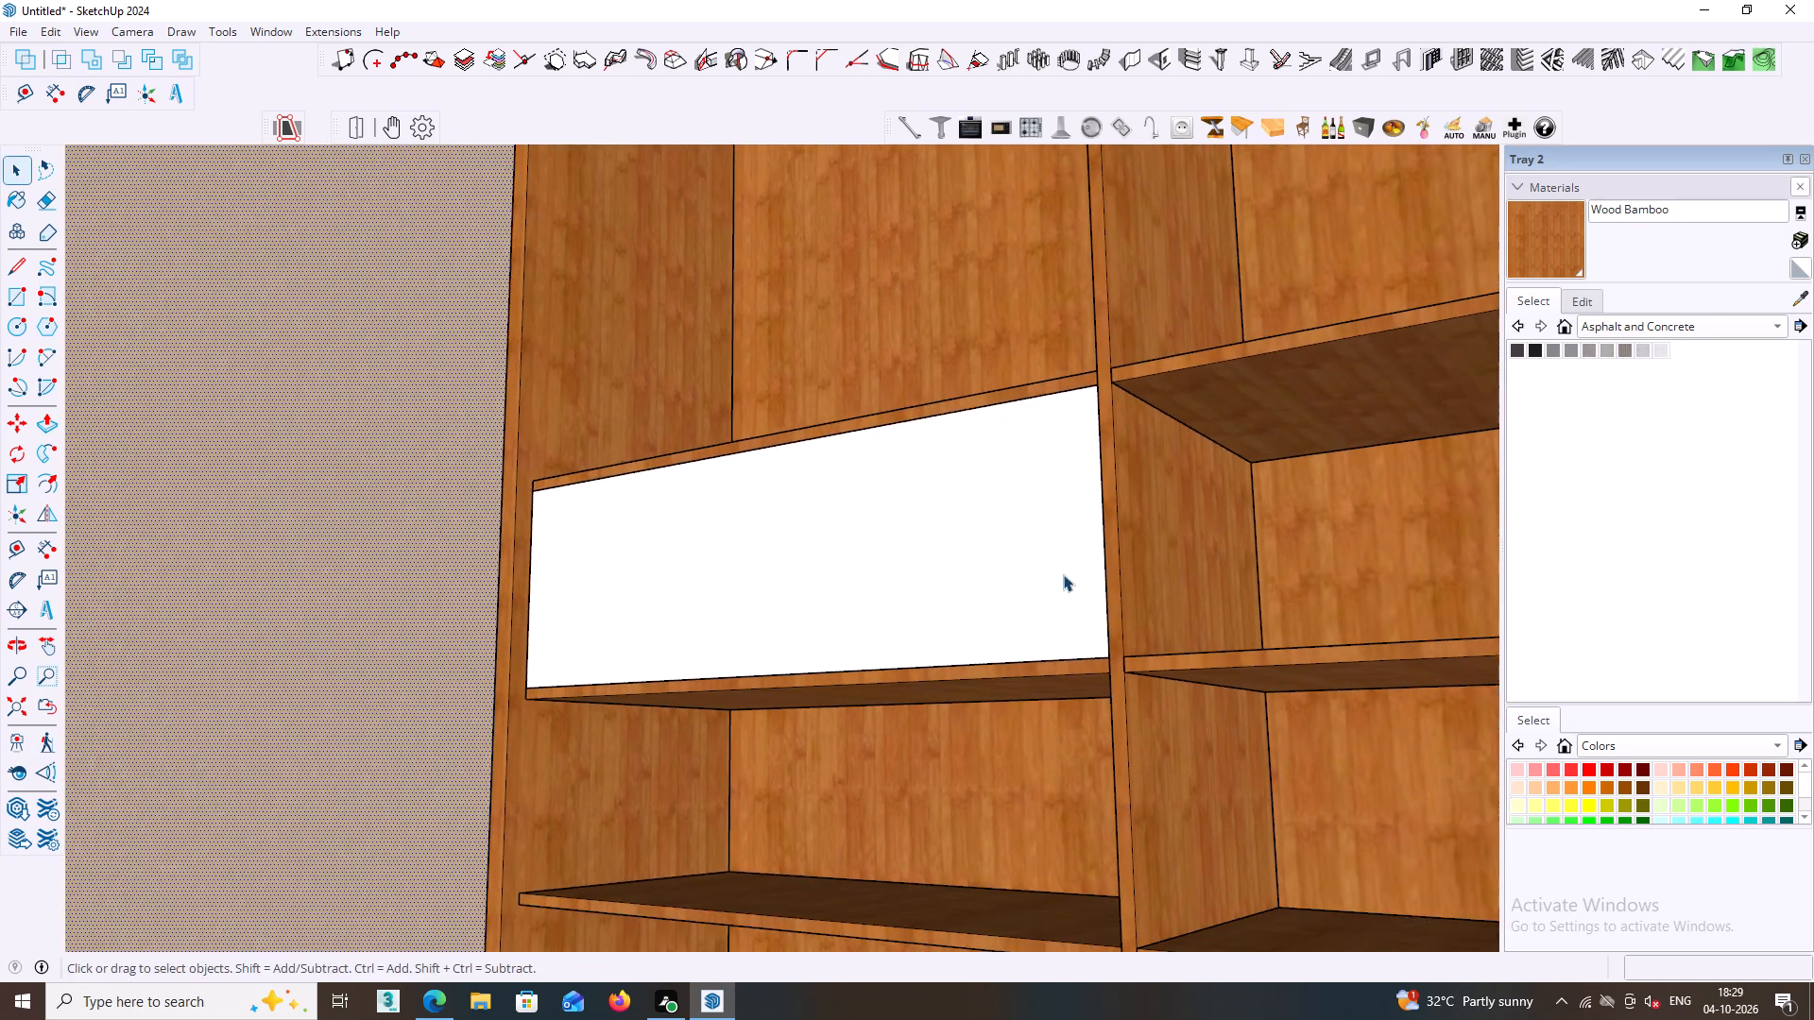
middle_drag(1070, 615, 1125, 599)
click(888, 540)
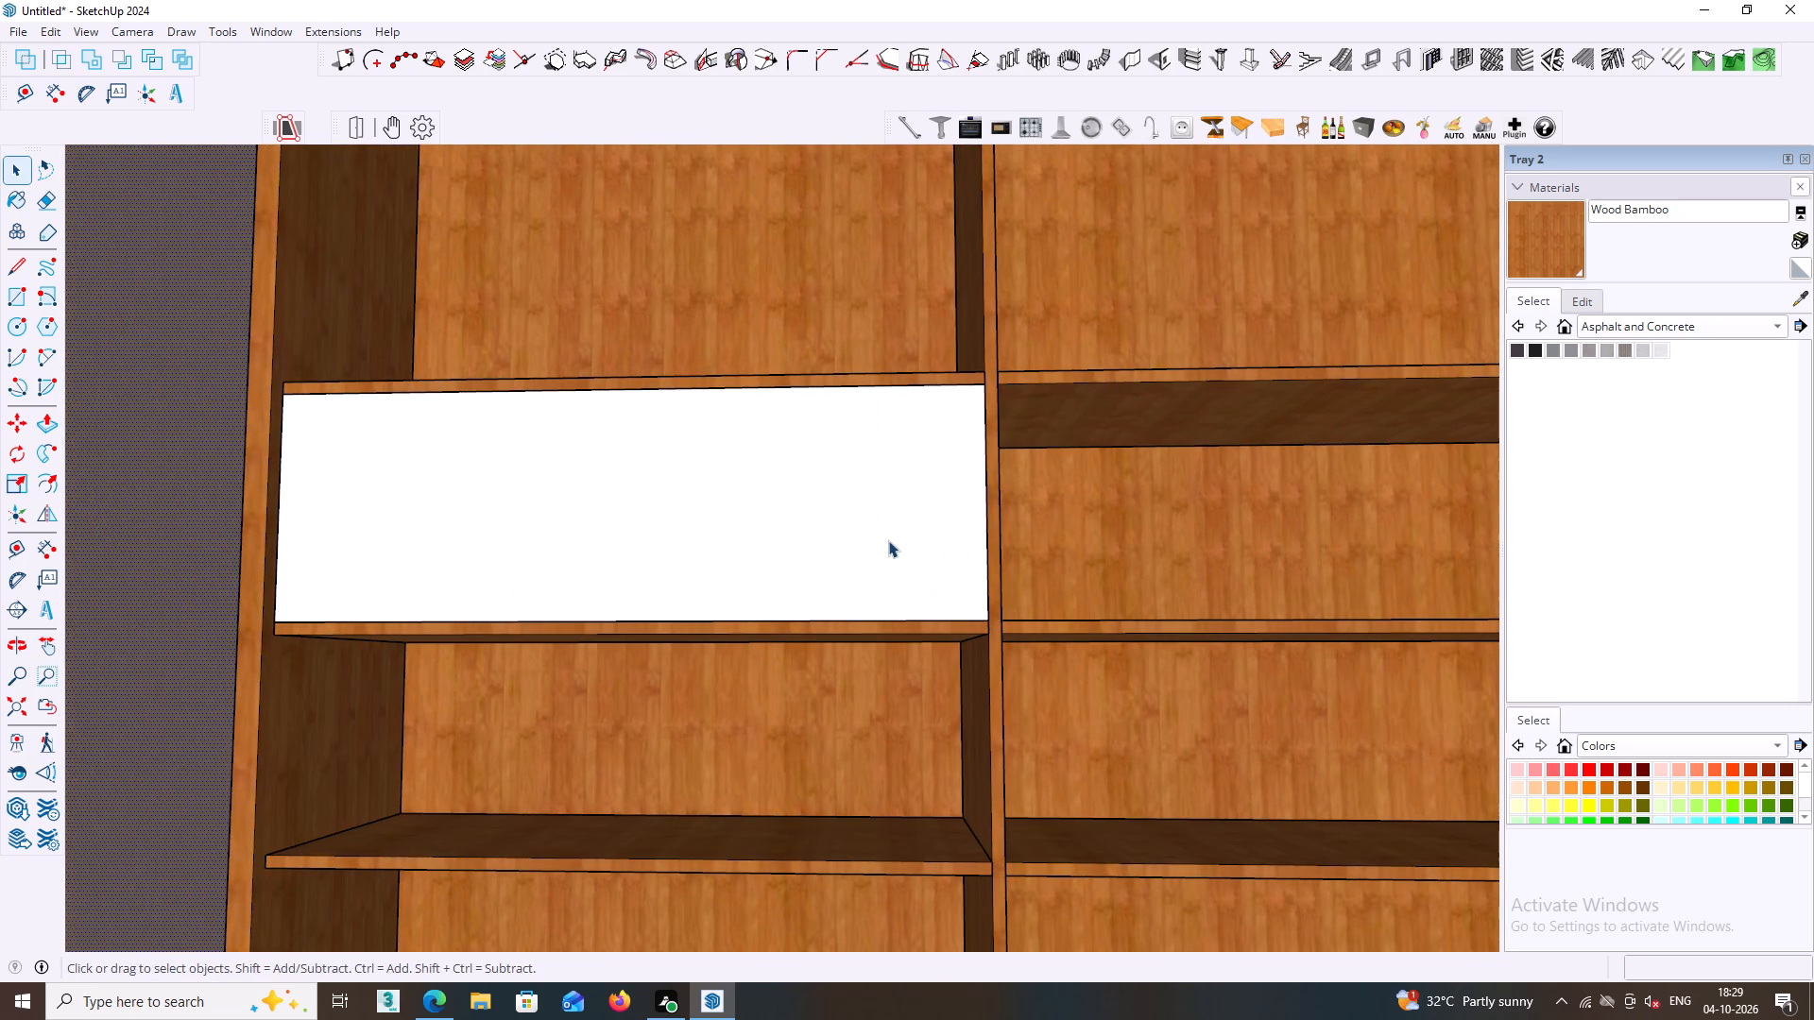
middle_drag(888, 539, 893, 766)
double_click(818, 578)
double_click(818, 574)
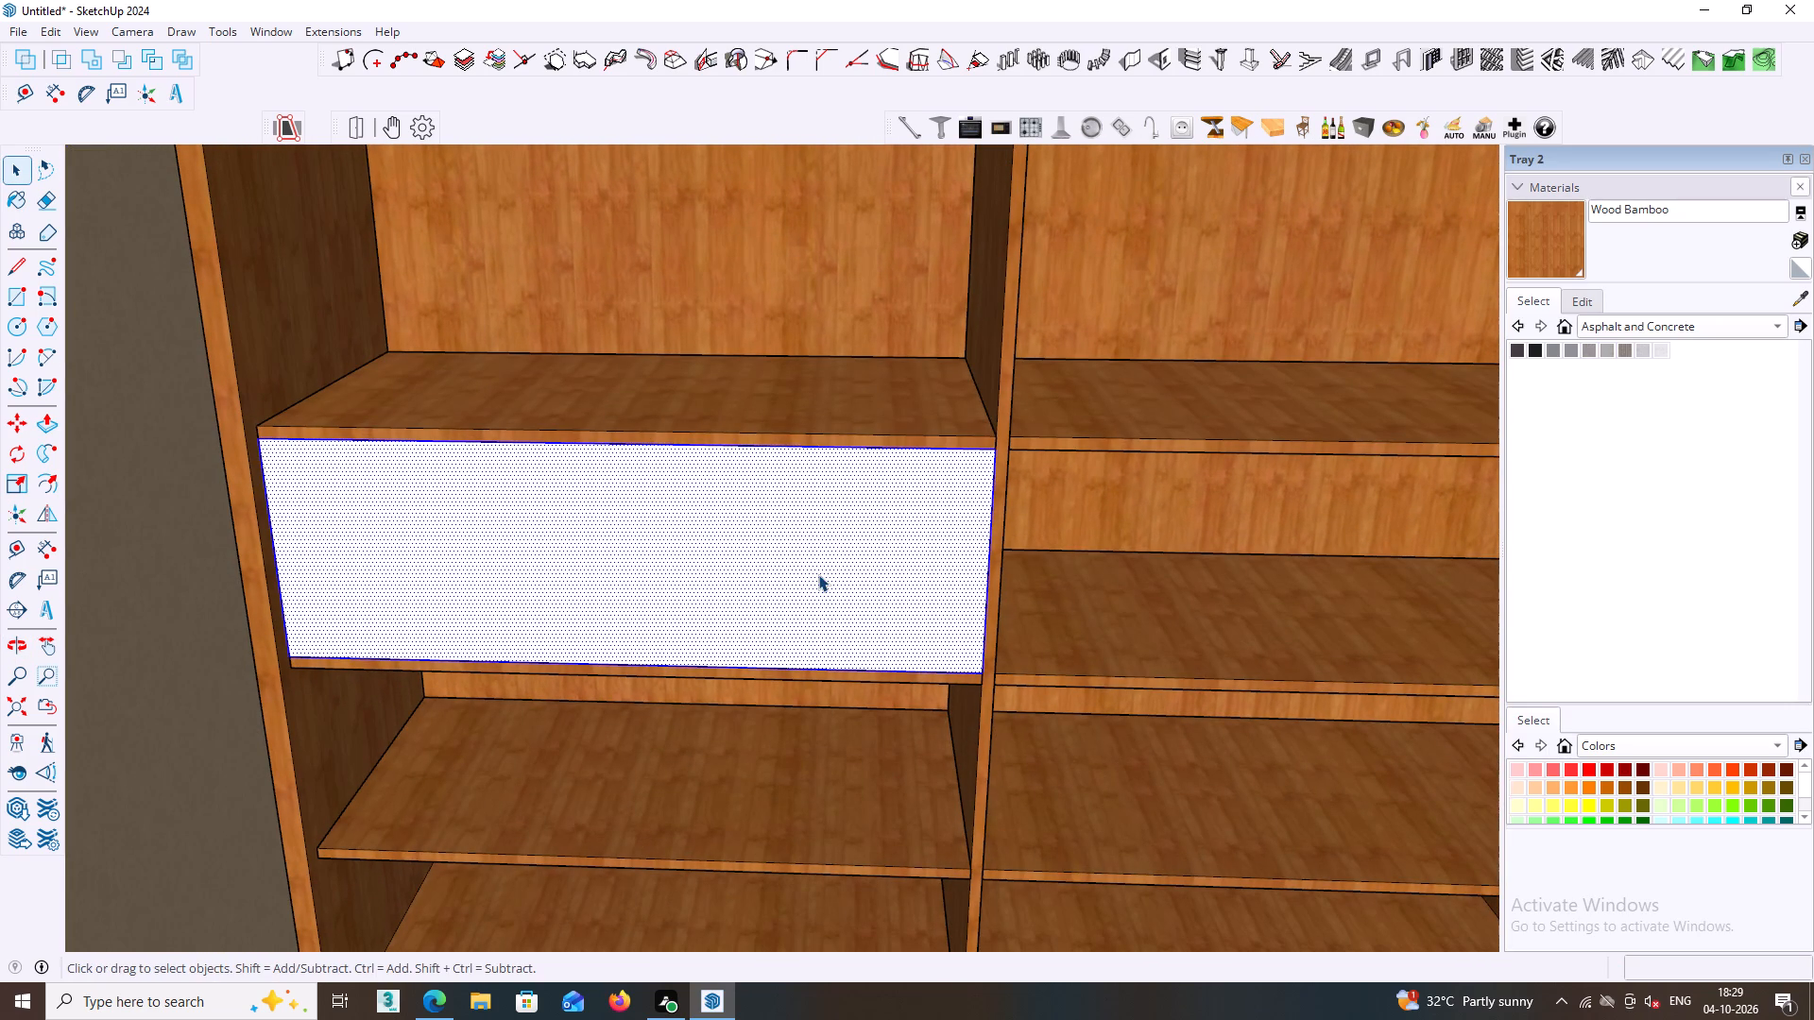
middle_drag(810, 575, 602, 568)
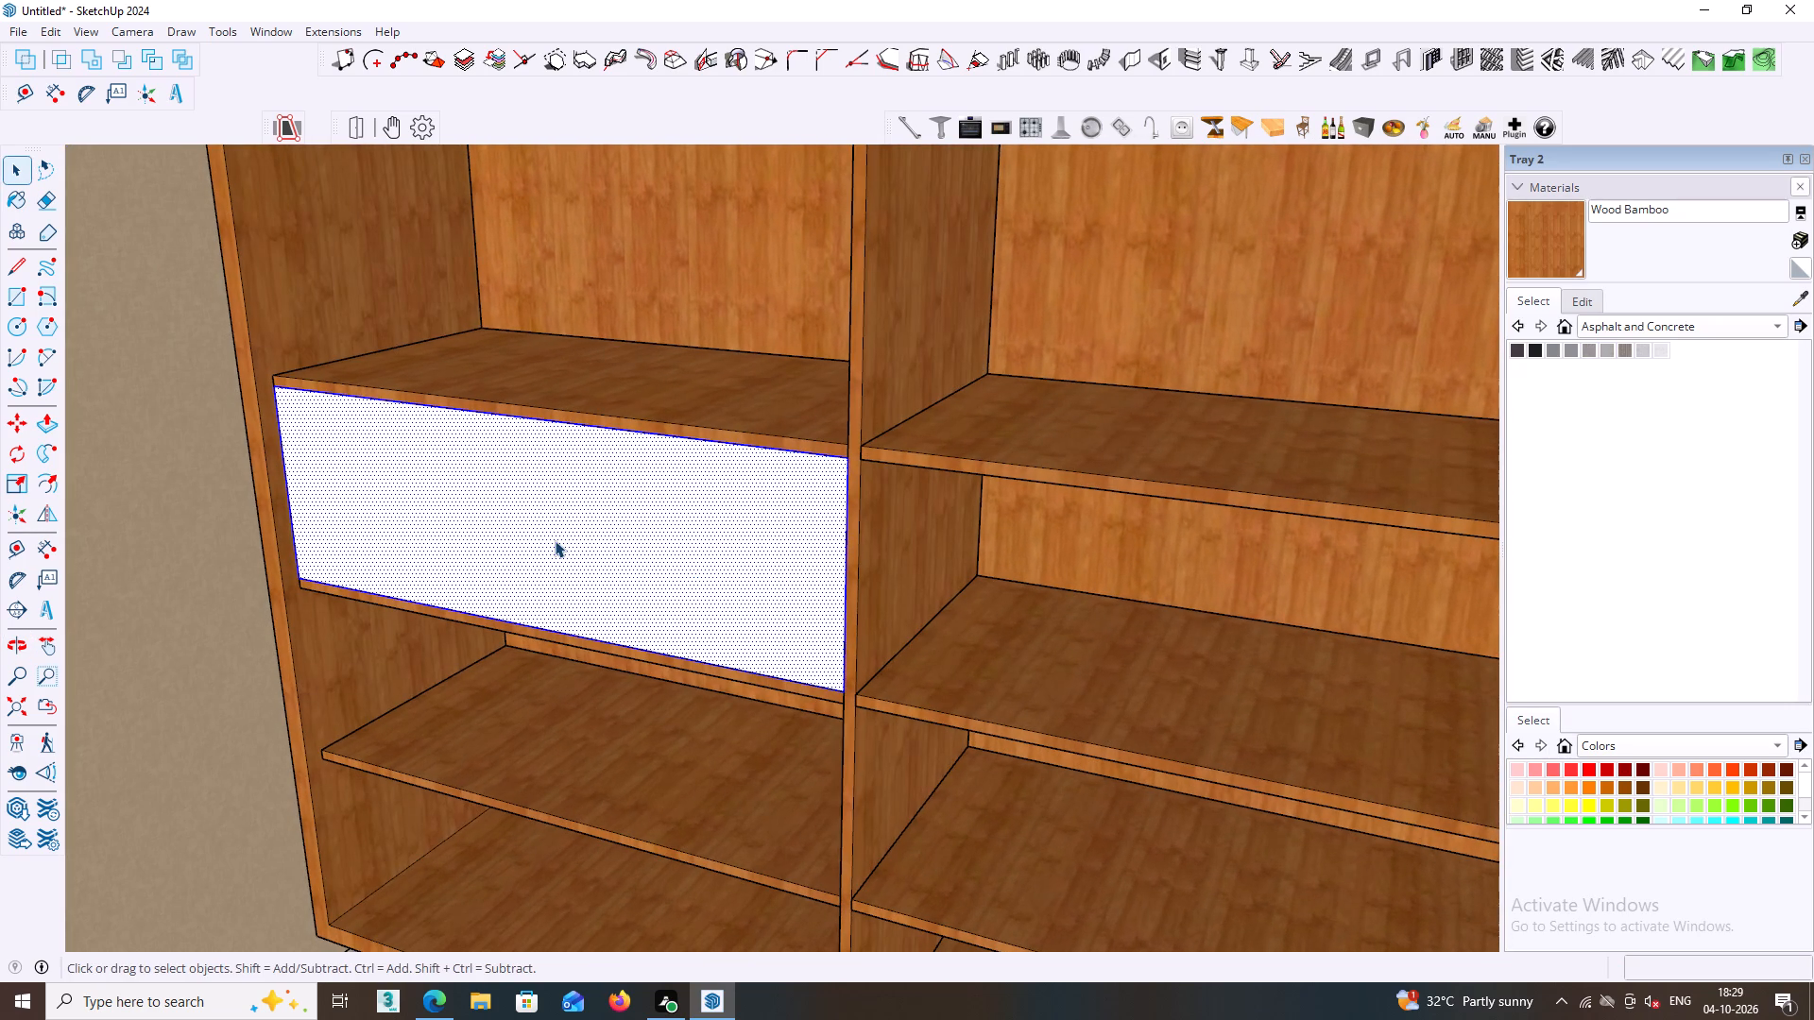
middle_drag(555, 555, 662, 552)
scroll(531, 552, up, 1)
middle_drag(457, 560, 664, 546)
scroll(522, 588, up, 5)
middle_drag(489, 586, 660, 583)
scroll(659, 592, up, 2)
middle_drag(659, 592, 585, 605)
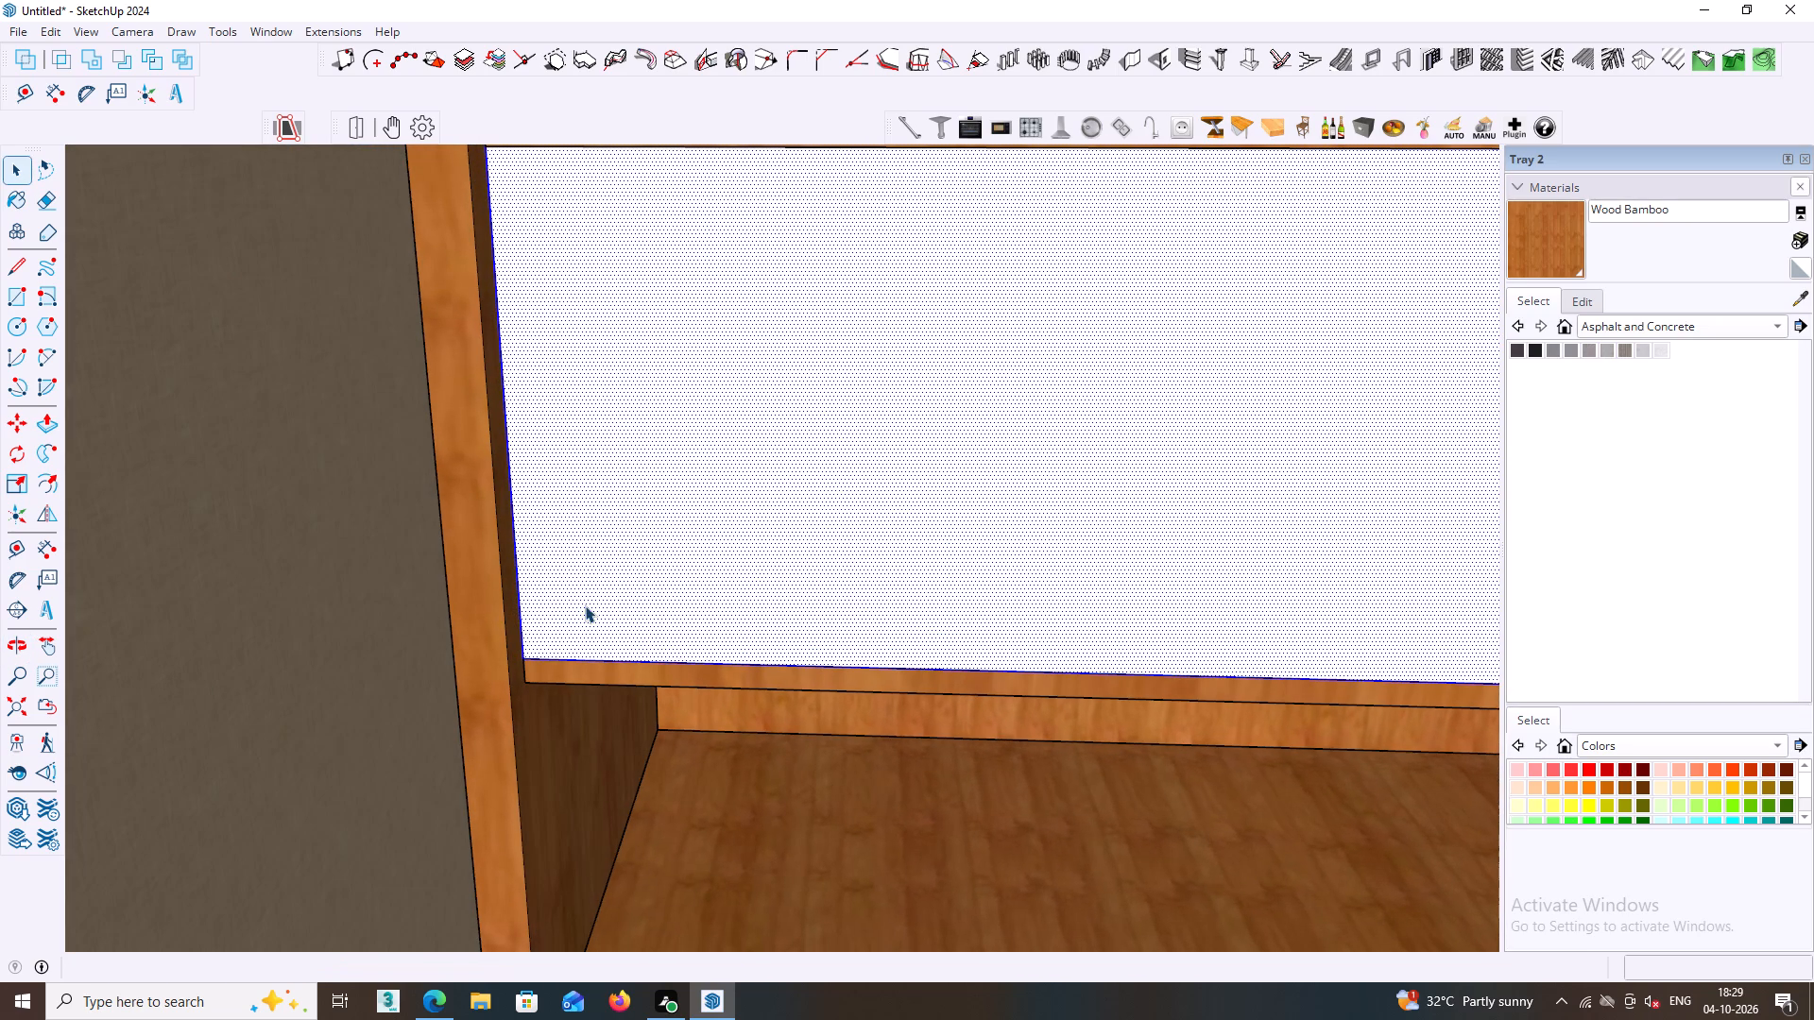
key(m)
click(523, 658)
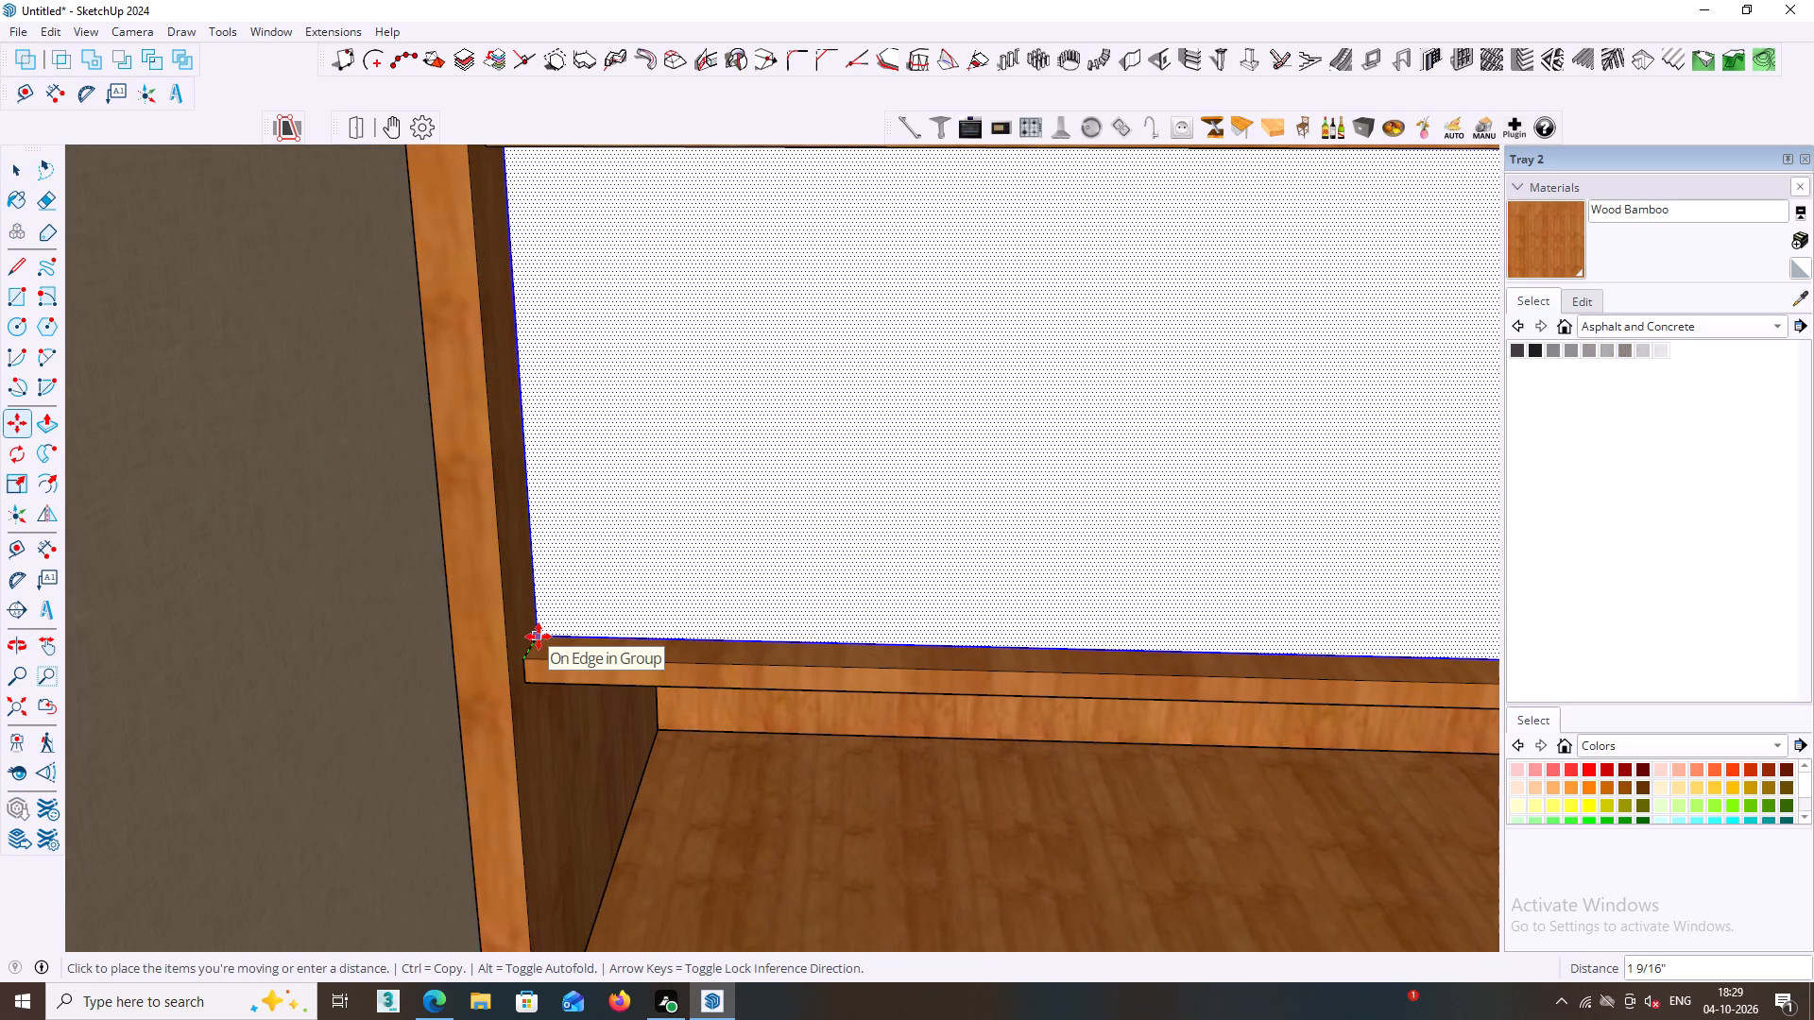
text(18)
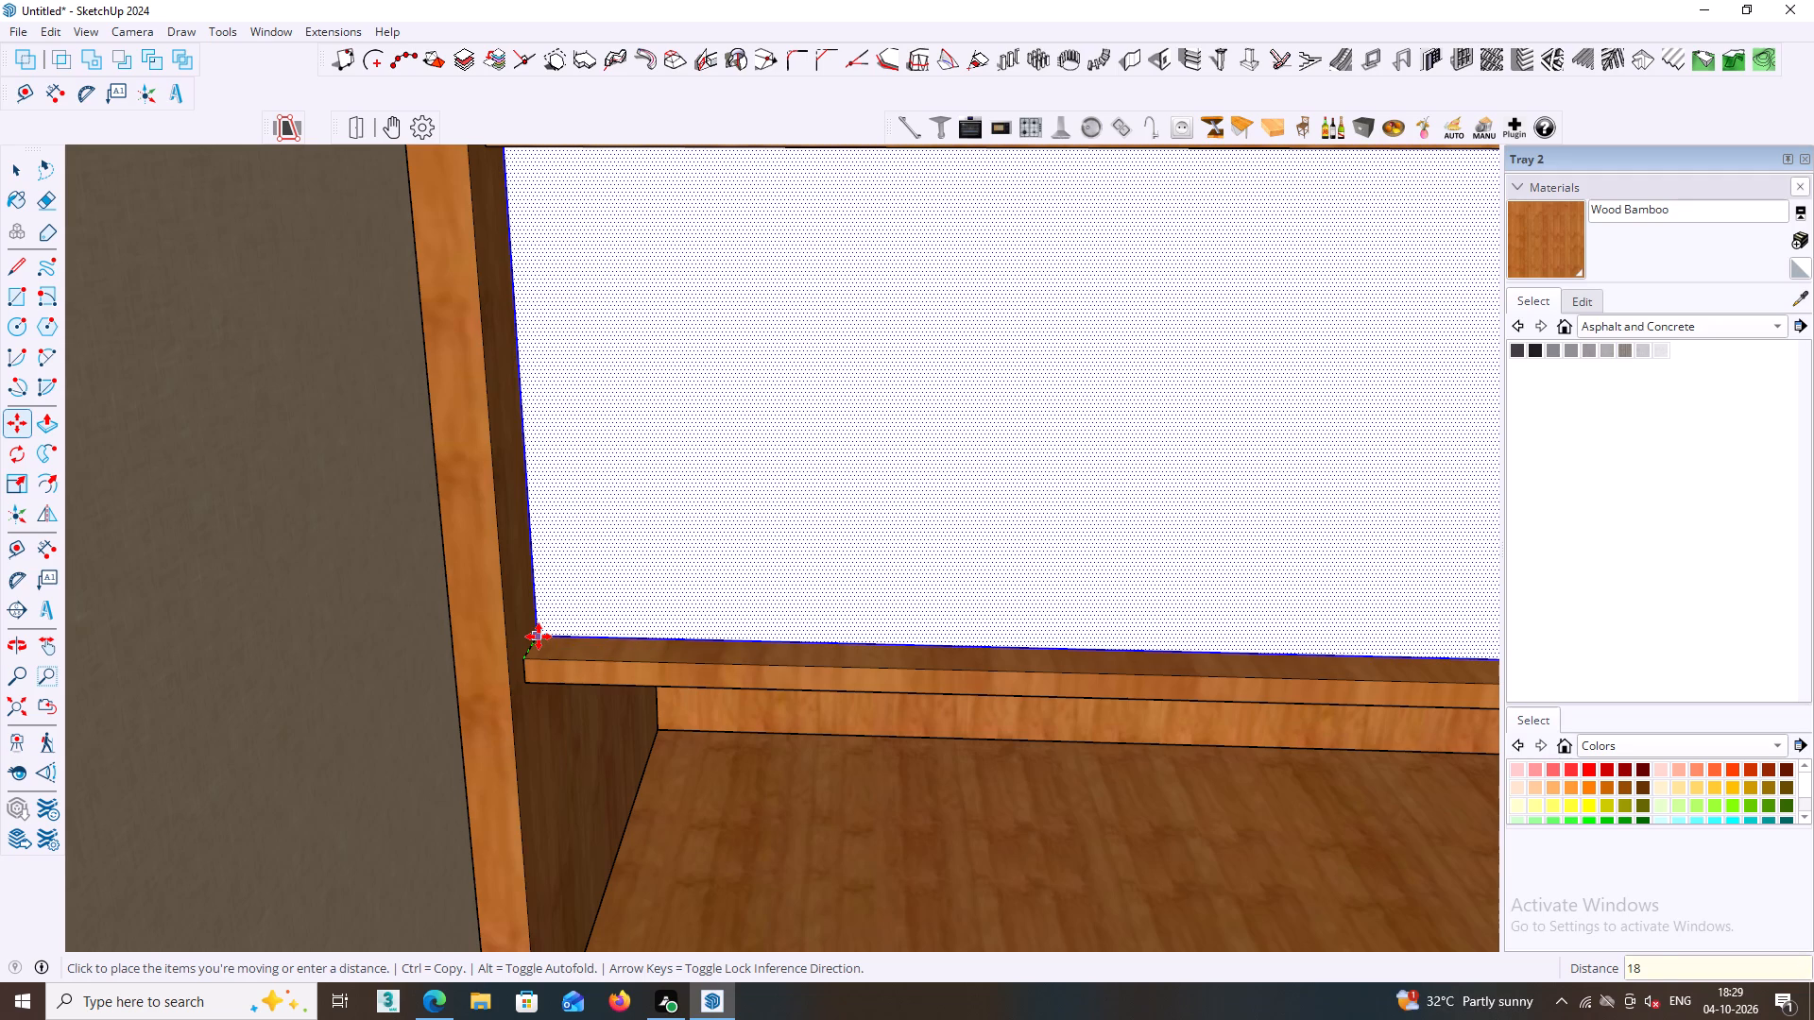
text(MM)
key(Return)
key(space)
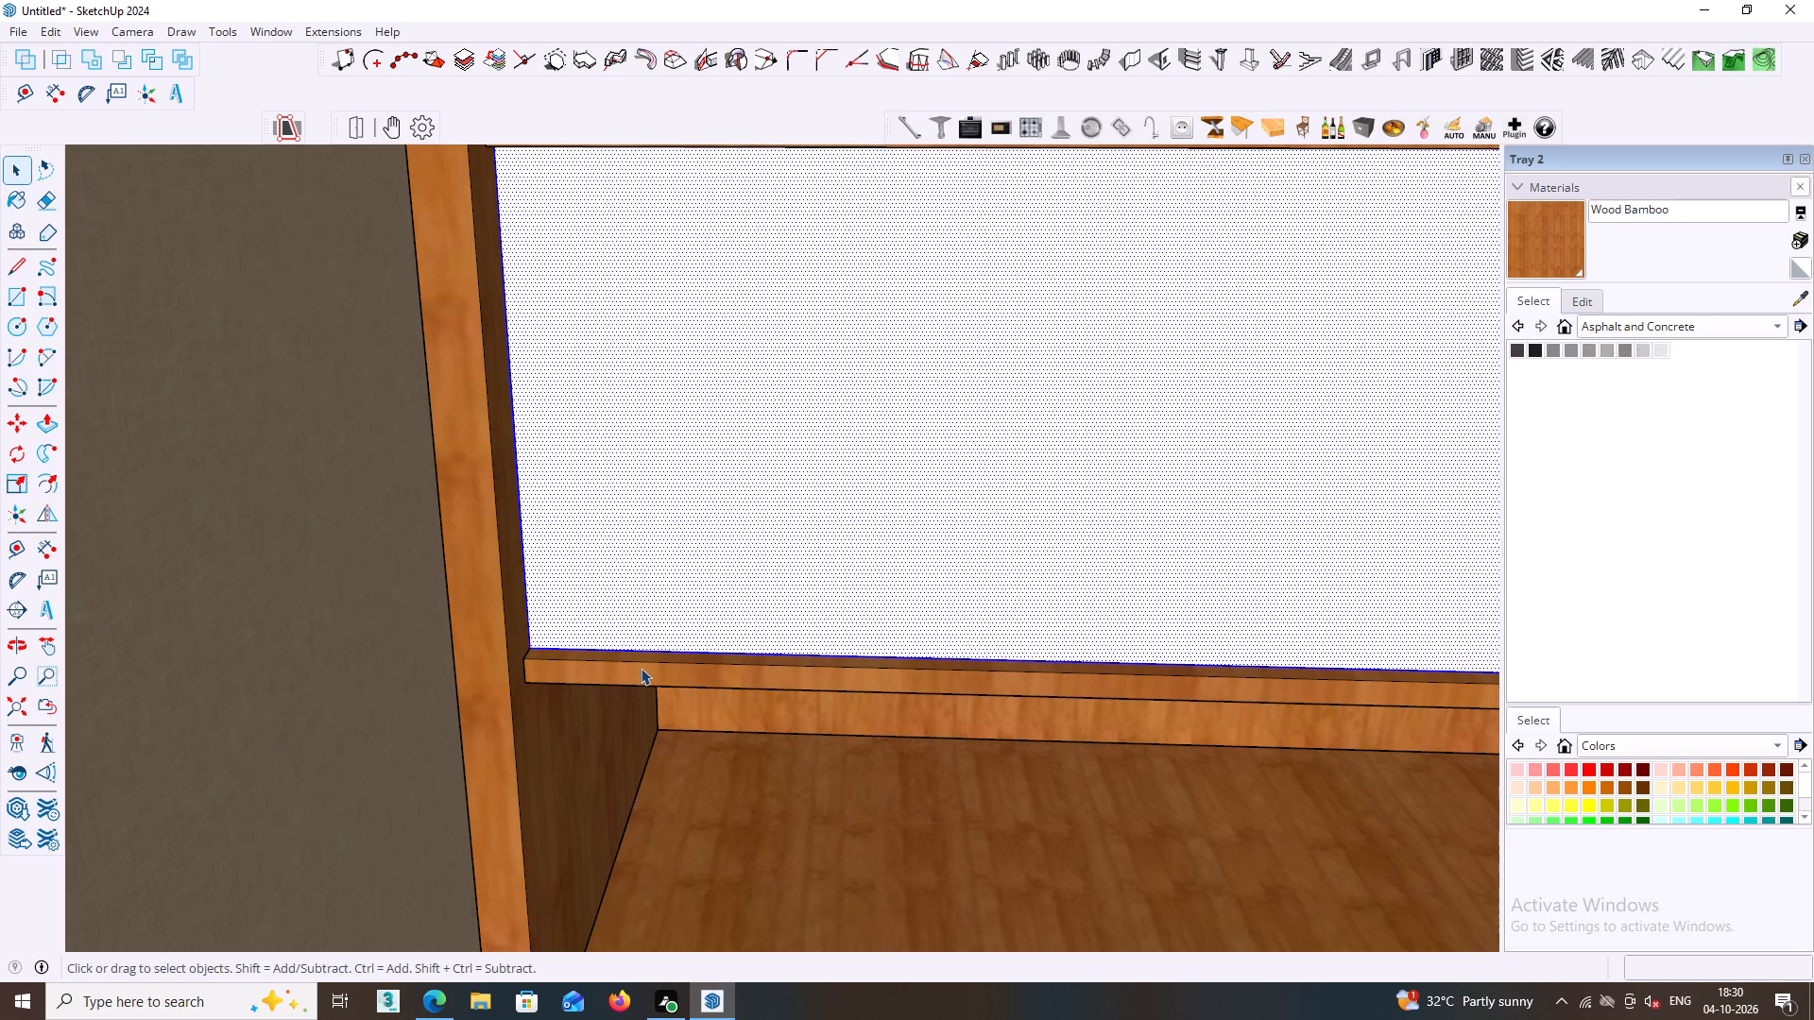
Examine the recessed white panel in the left compartment against the whole wardrobe and room.
scroll(642, 668, down, 5)
click(426, 637)
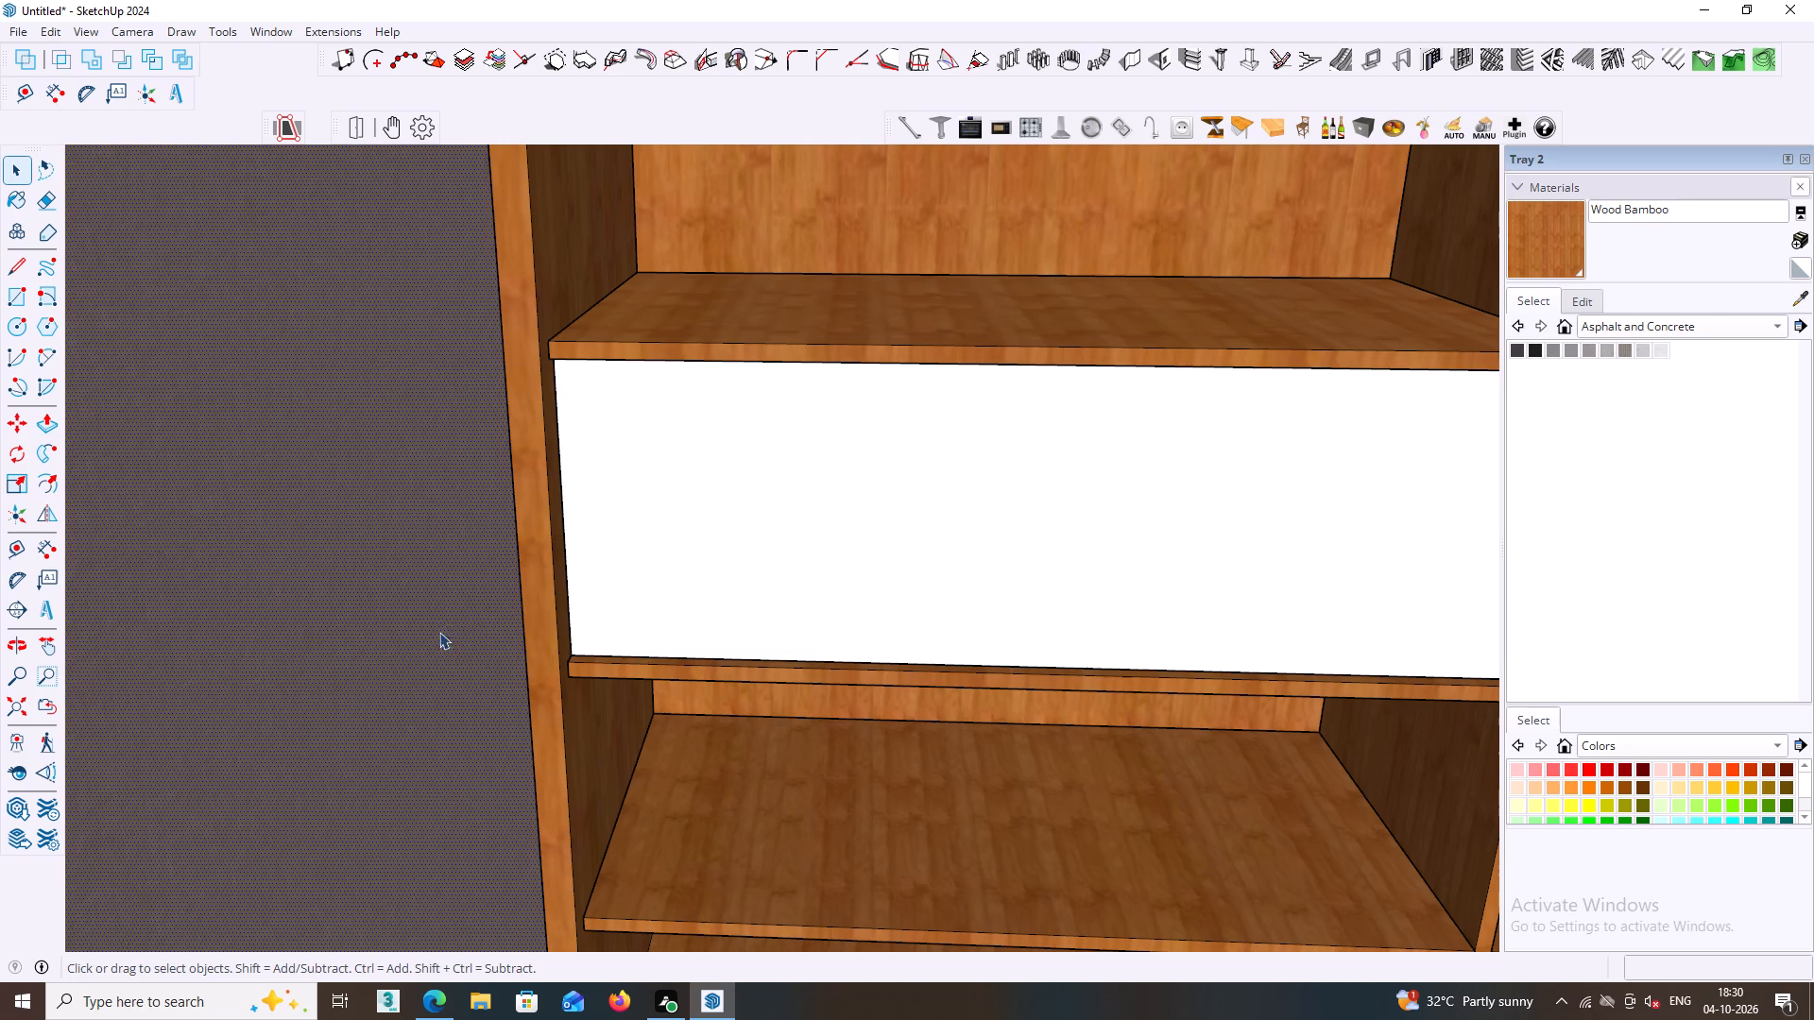
scroll(531, 574, down, 14)
middle_click(556, 589)
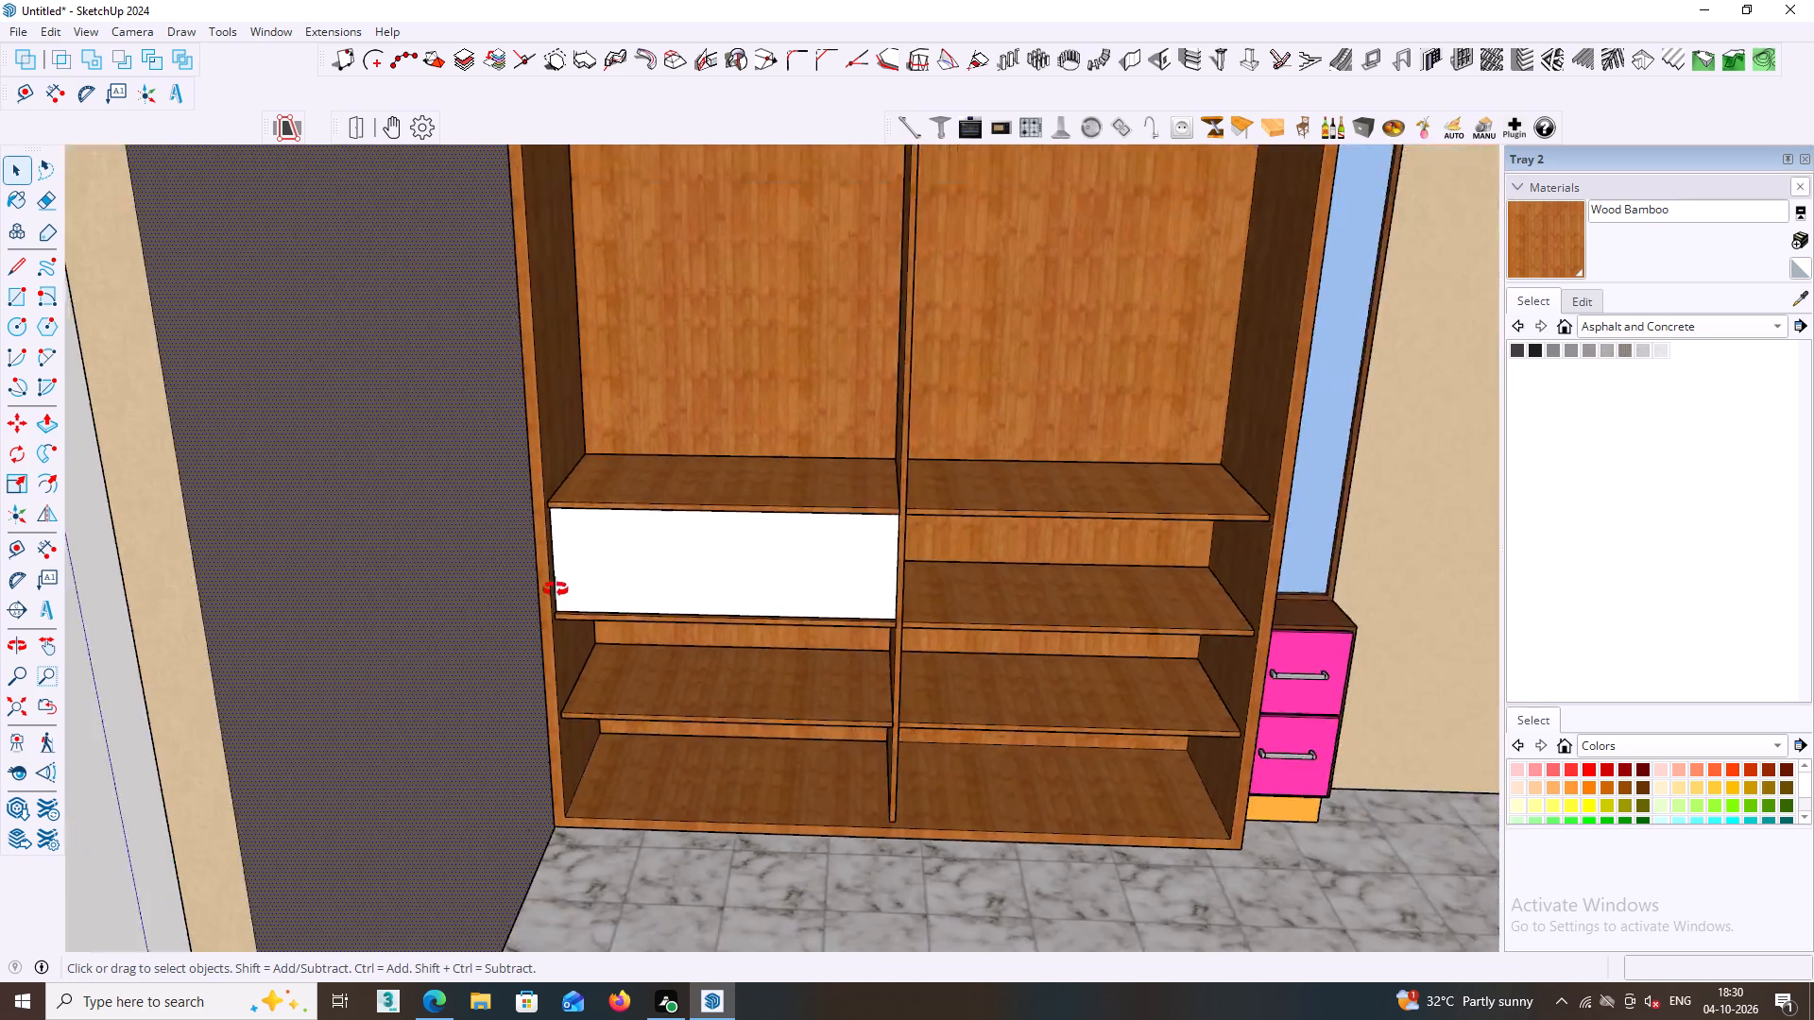
scroll(556, 589, down, 4)
middle_click(559, 589)
click(338, 602)
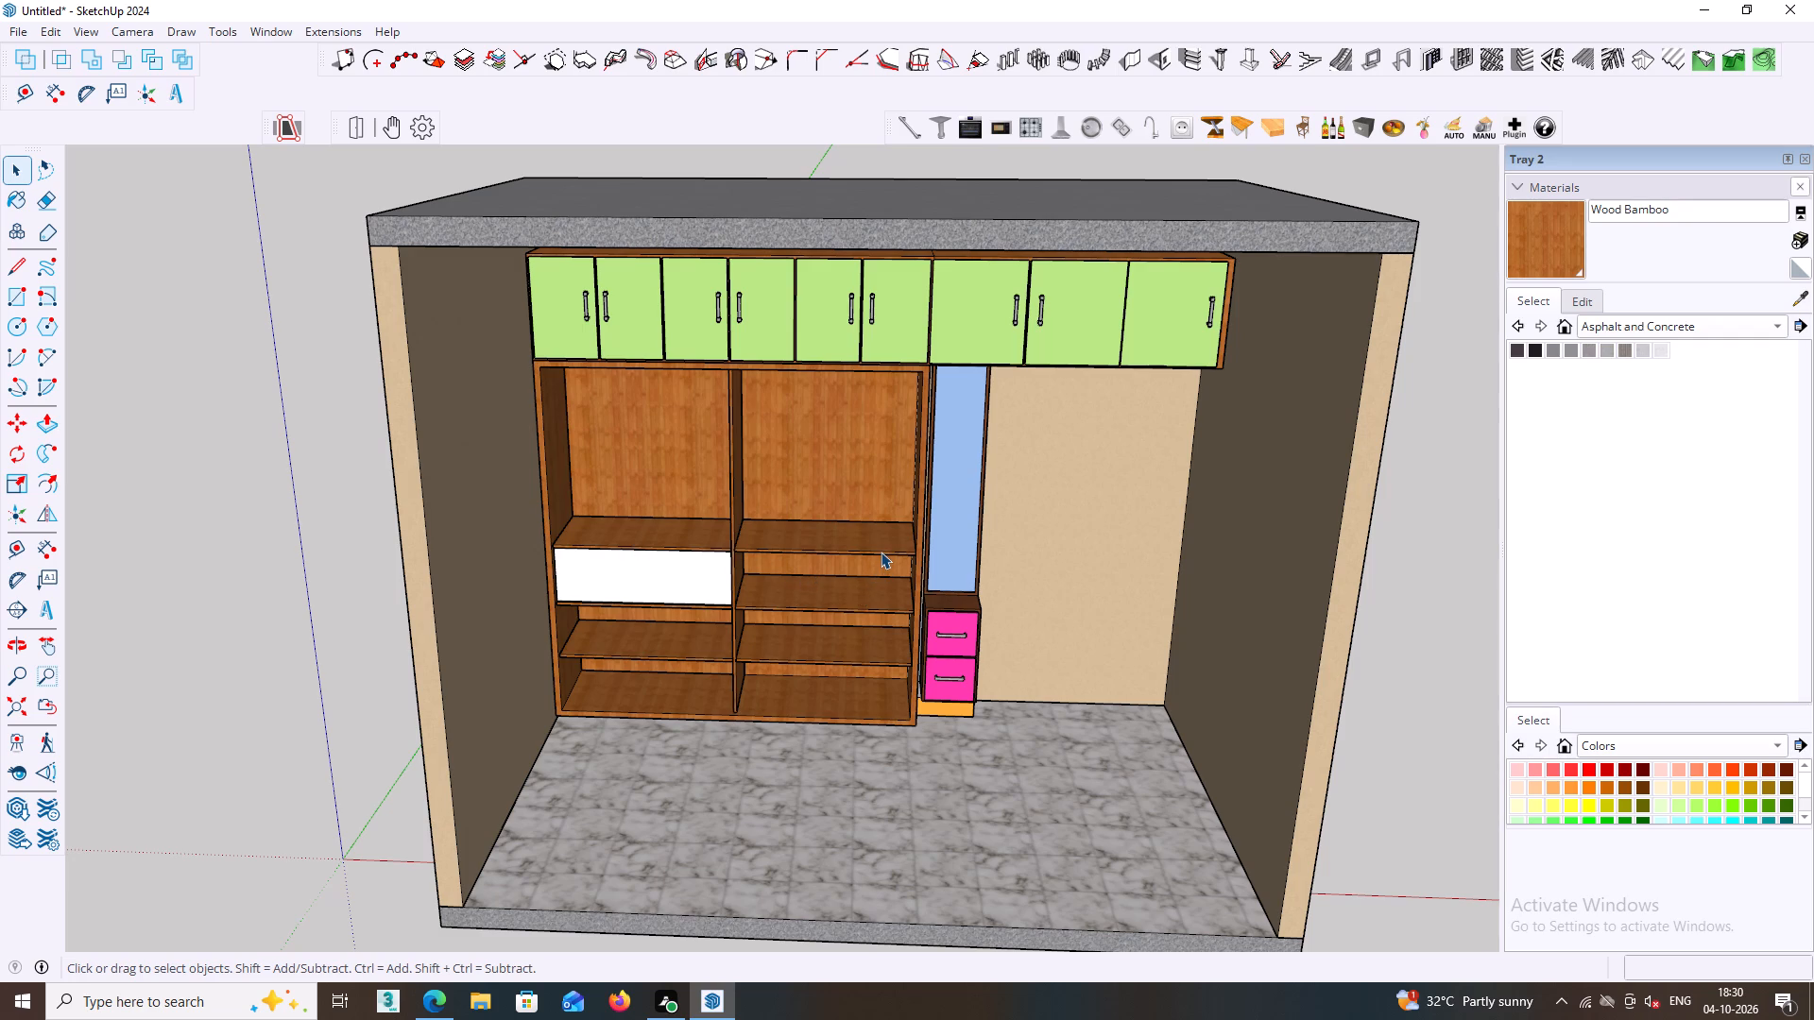
Push/Pull the recessed white face between the left compartment's top two shelves outward by 18 mm.
scroll(727, 543, up, 3)
middle_drag(706, 569, 644, 447)
scroll(777, 608, up, 2)
middle_drag(776, 604, 639, 516)
scroll(541, 494, up, 4)
middle_drag(523, 482, 514, 375)
scroll(516, 389, up, 2)
click(496, 459)
middle_drag(500, 457, 515, 538)
scroll(499, 505, up, 3)
click(498, 502)
middle_drag(501, 500, 667, 510)
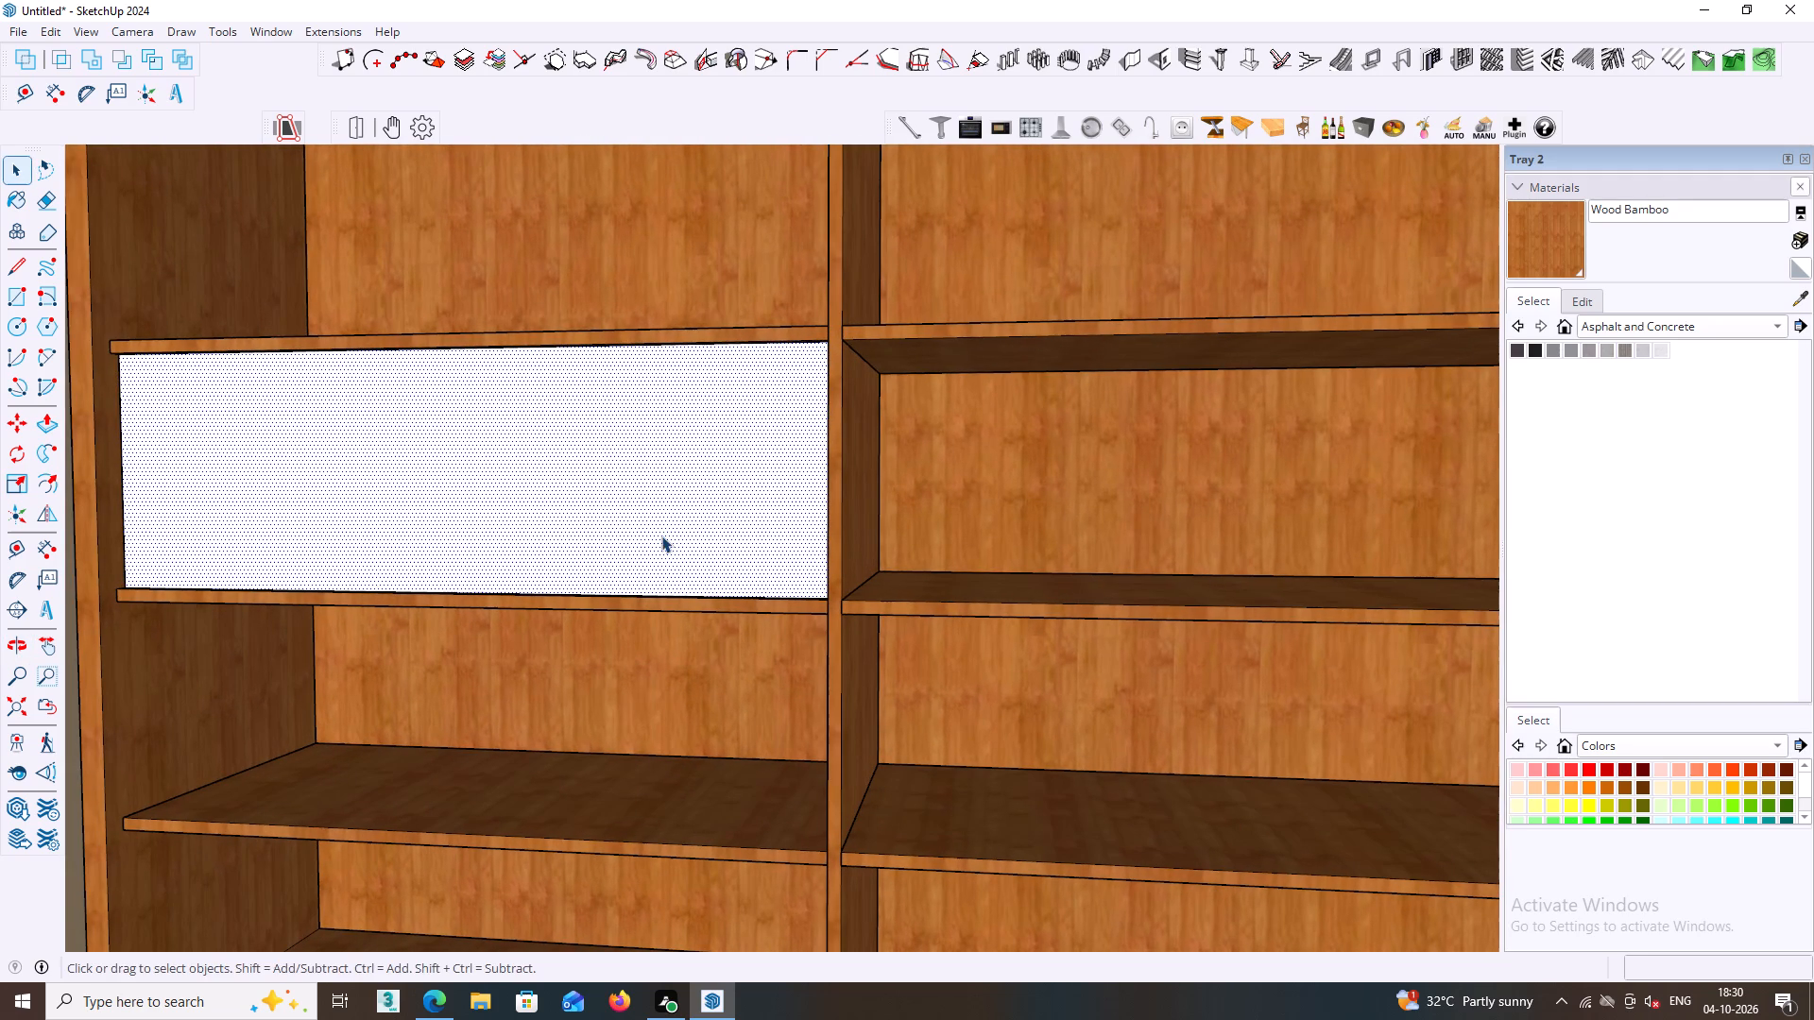
key(p)
click(661, 535)
middle_drag(660, 534, 656, 671)
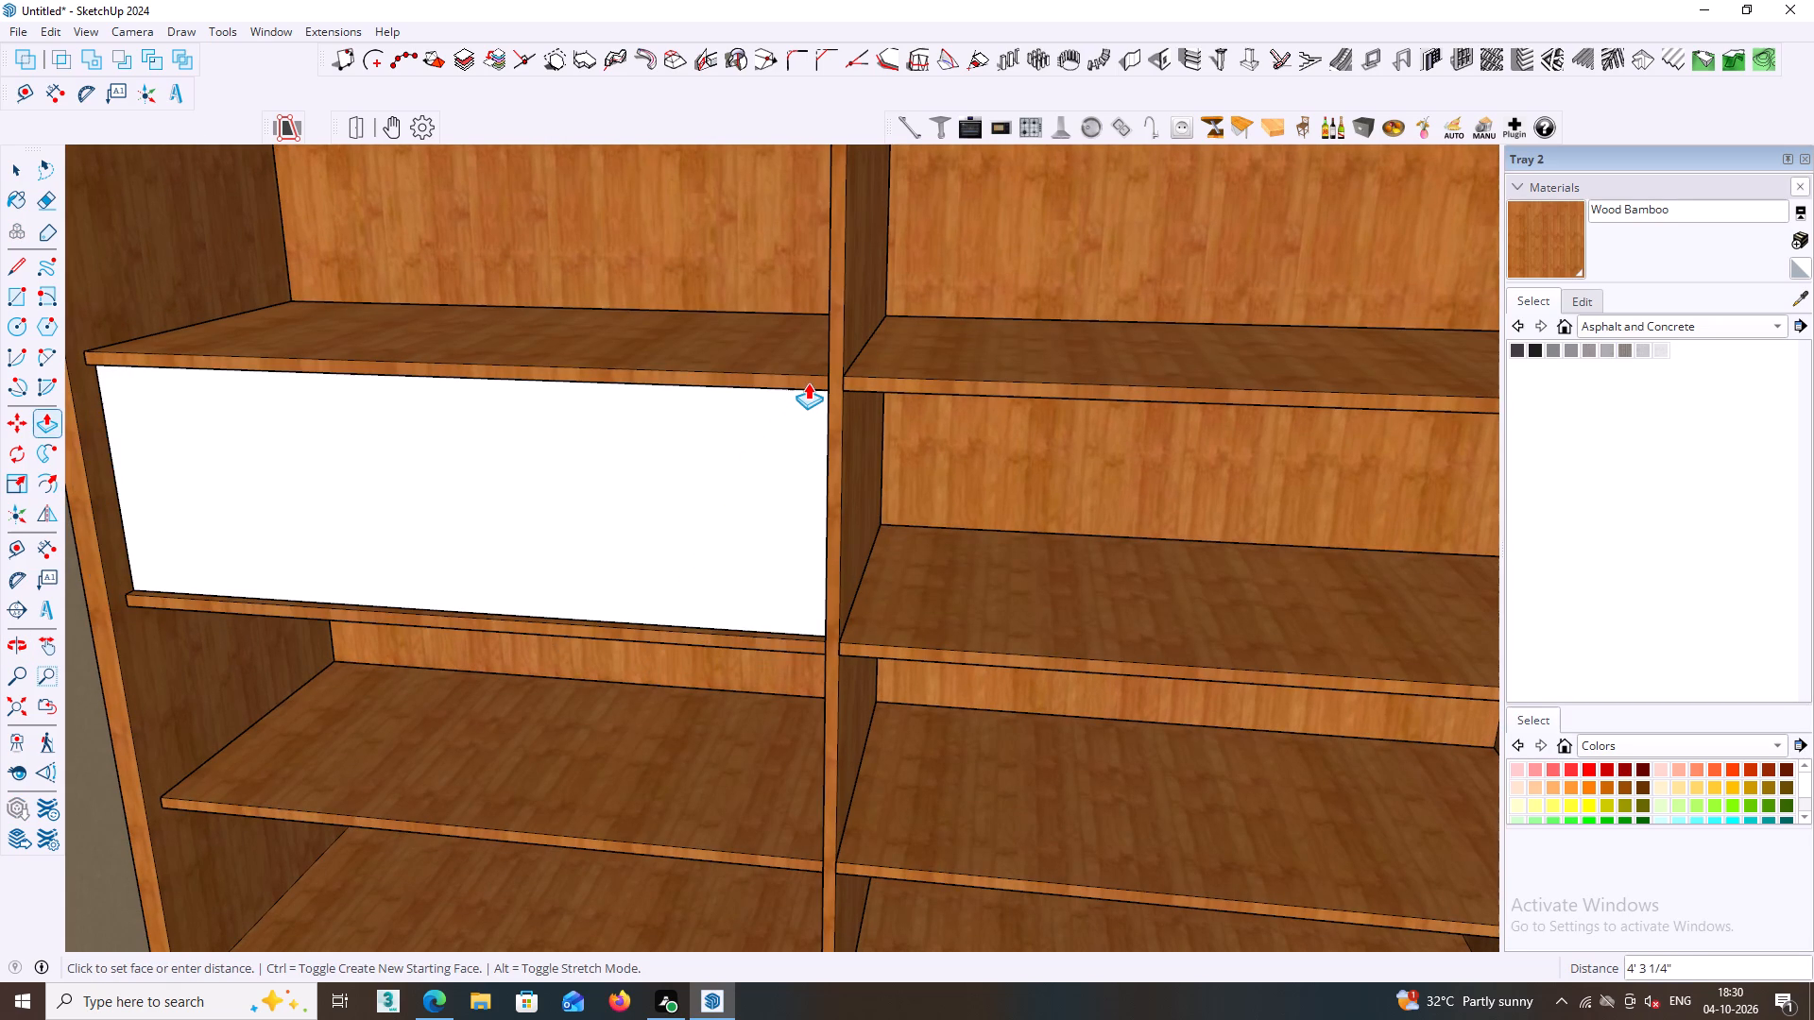
middle_drag(759, 454, 721, 298)
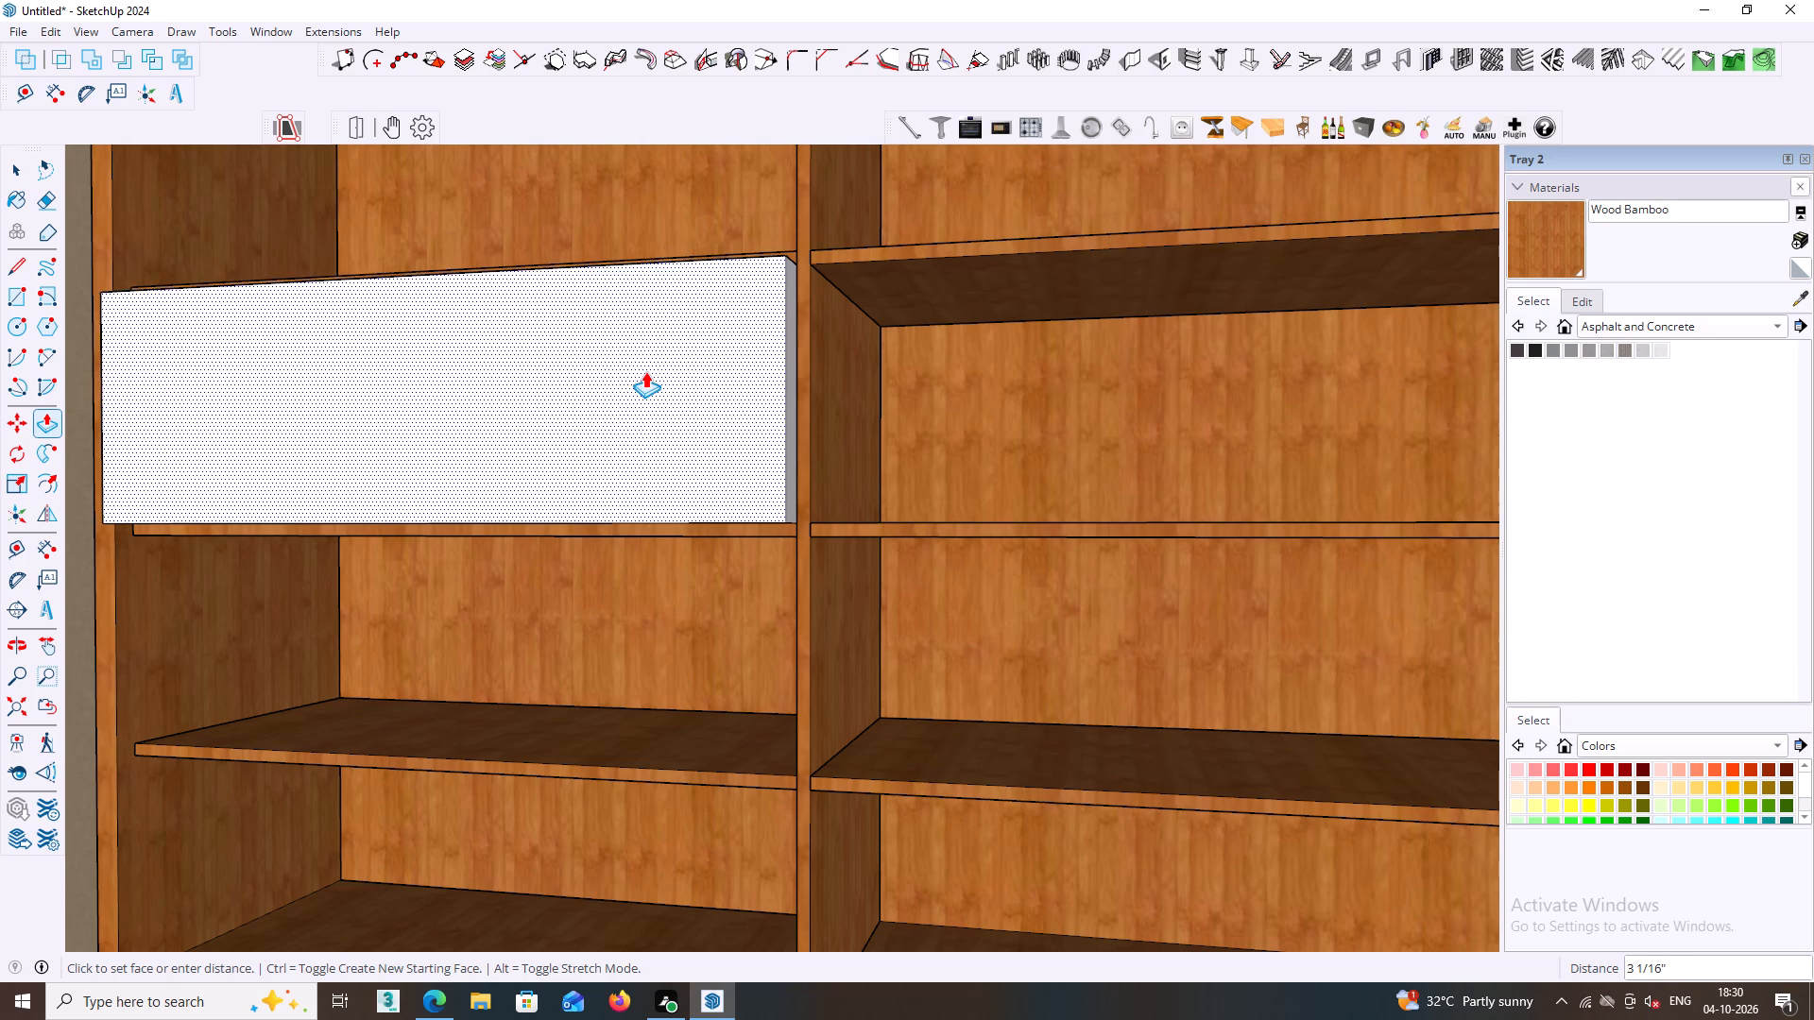
text(18)
text(MM)
key(Return)
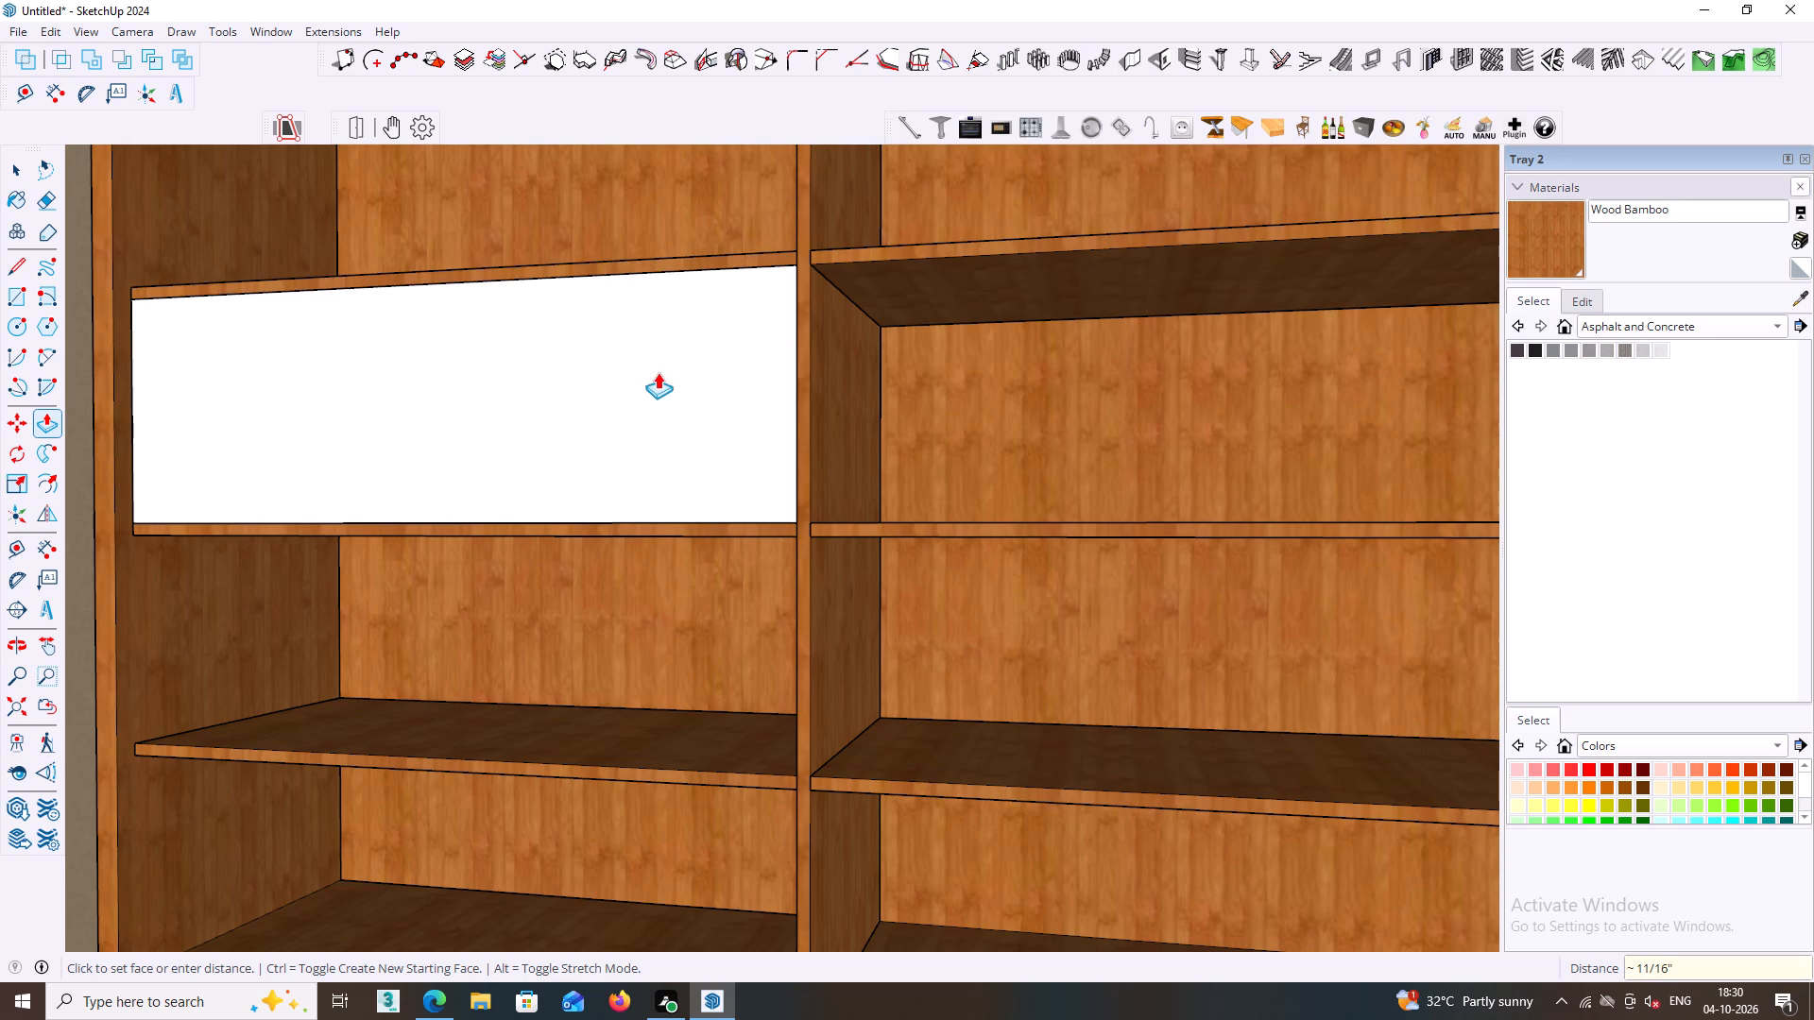
Inspect how the thickened front panel sits against the front edges of the surrounding shelves and side.
middle_drag(568, 405, 436, 163)
middle_drag(466, 298, 590, 611)
scroll(580, 557, down, 5)
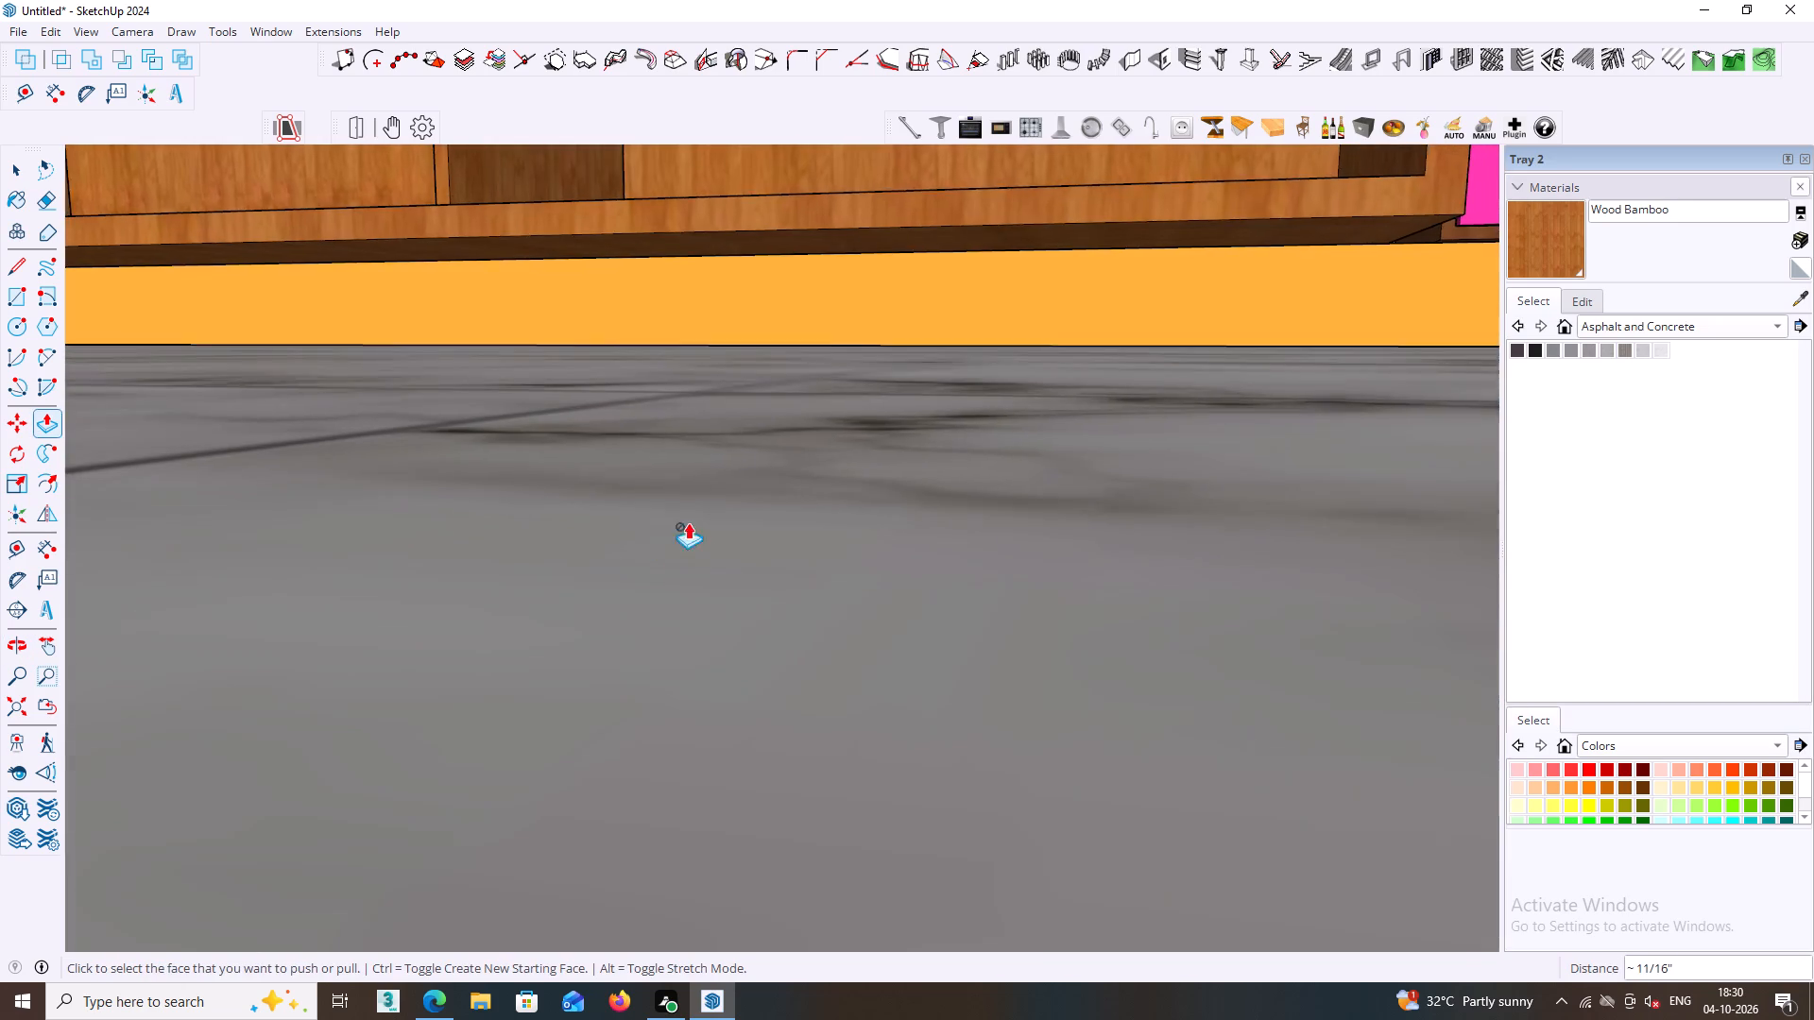
scroll(688, 522, down, 7)
click(18, 712)
scroll(159, 666, down, 3)
scroll(446, 621, up, 3)
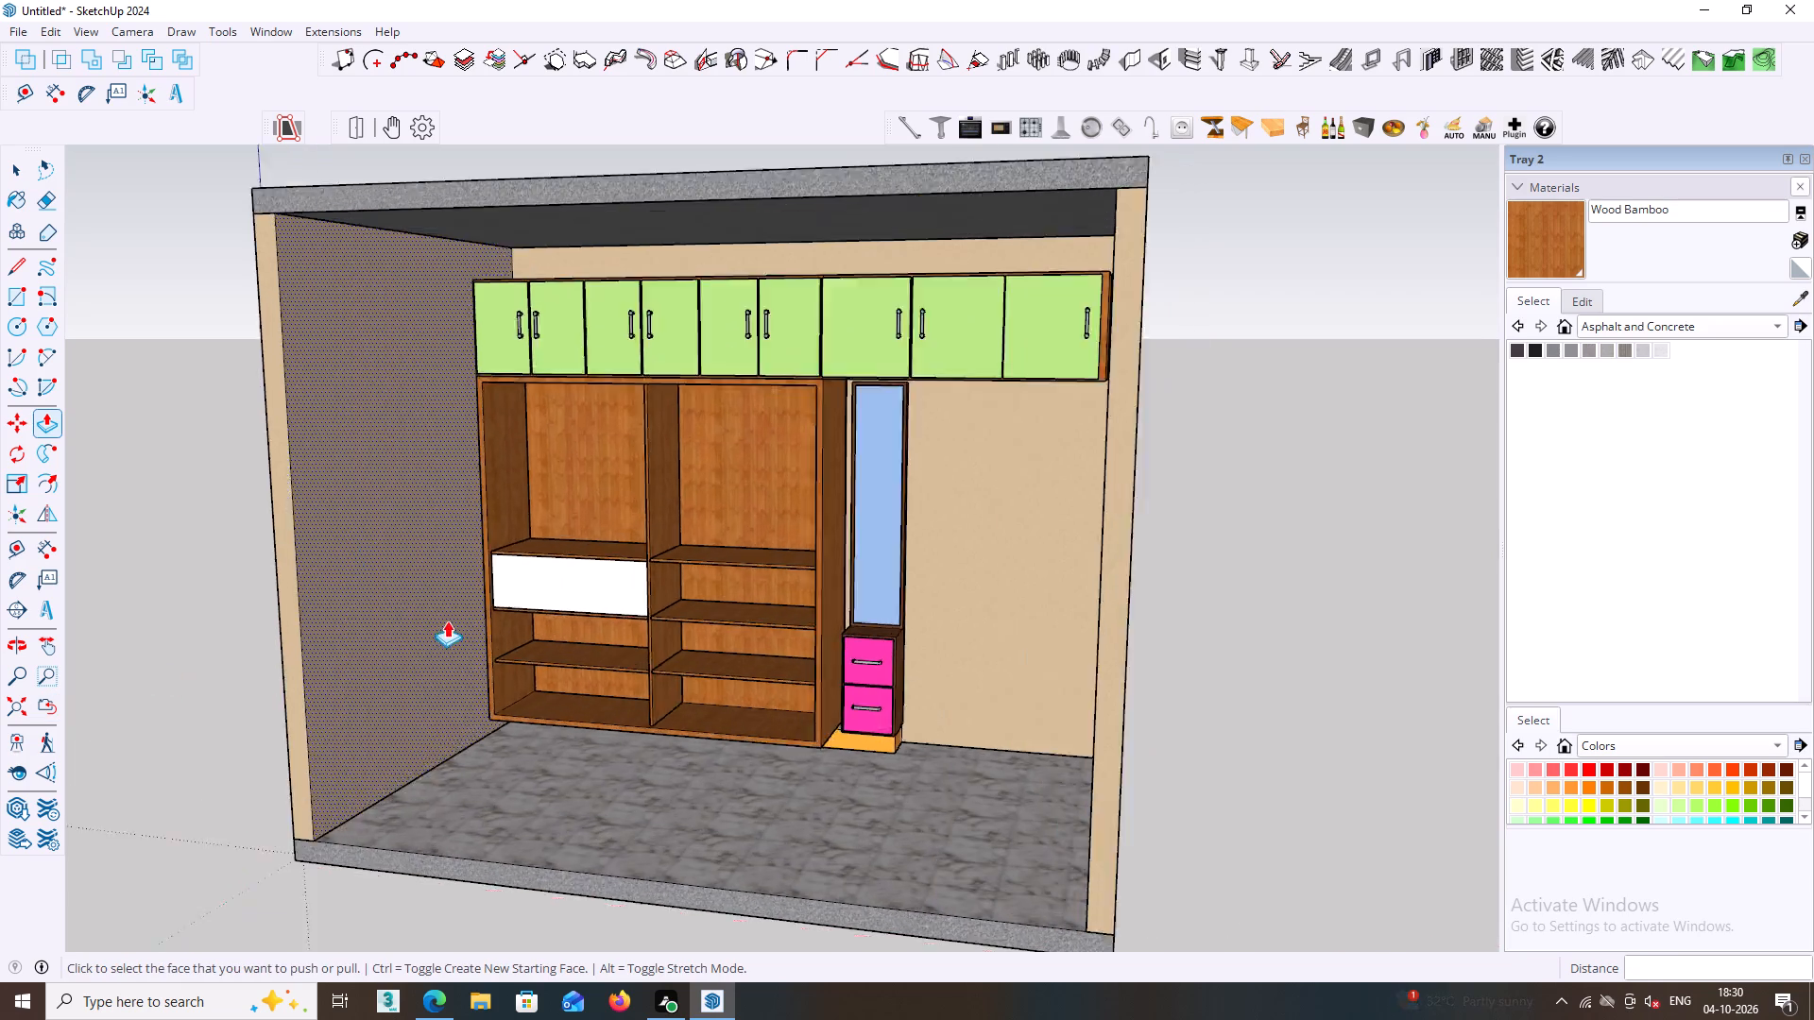
scroll(447, 620, up, 9)
middle_drag(581, 567, 556, 420)
scroll(544, 419, up, 12)
middle_drag(505, 447, 505, 447)
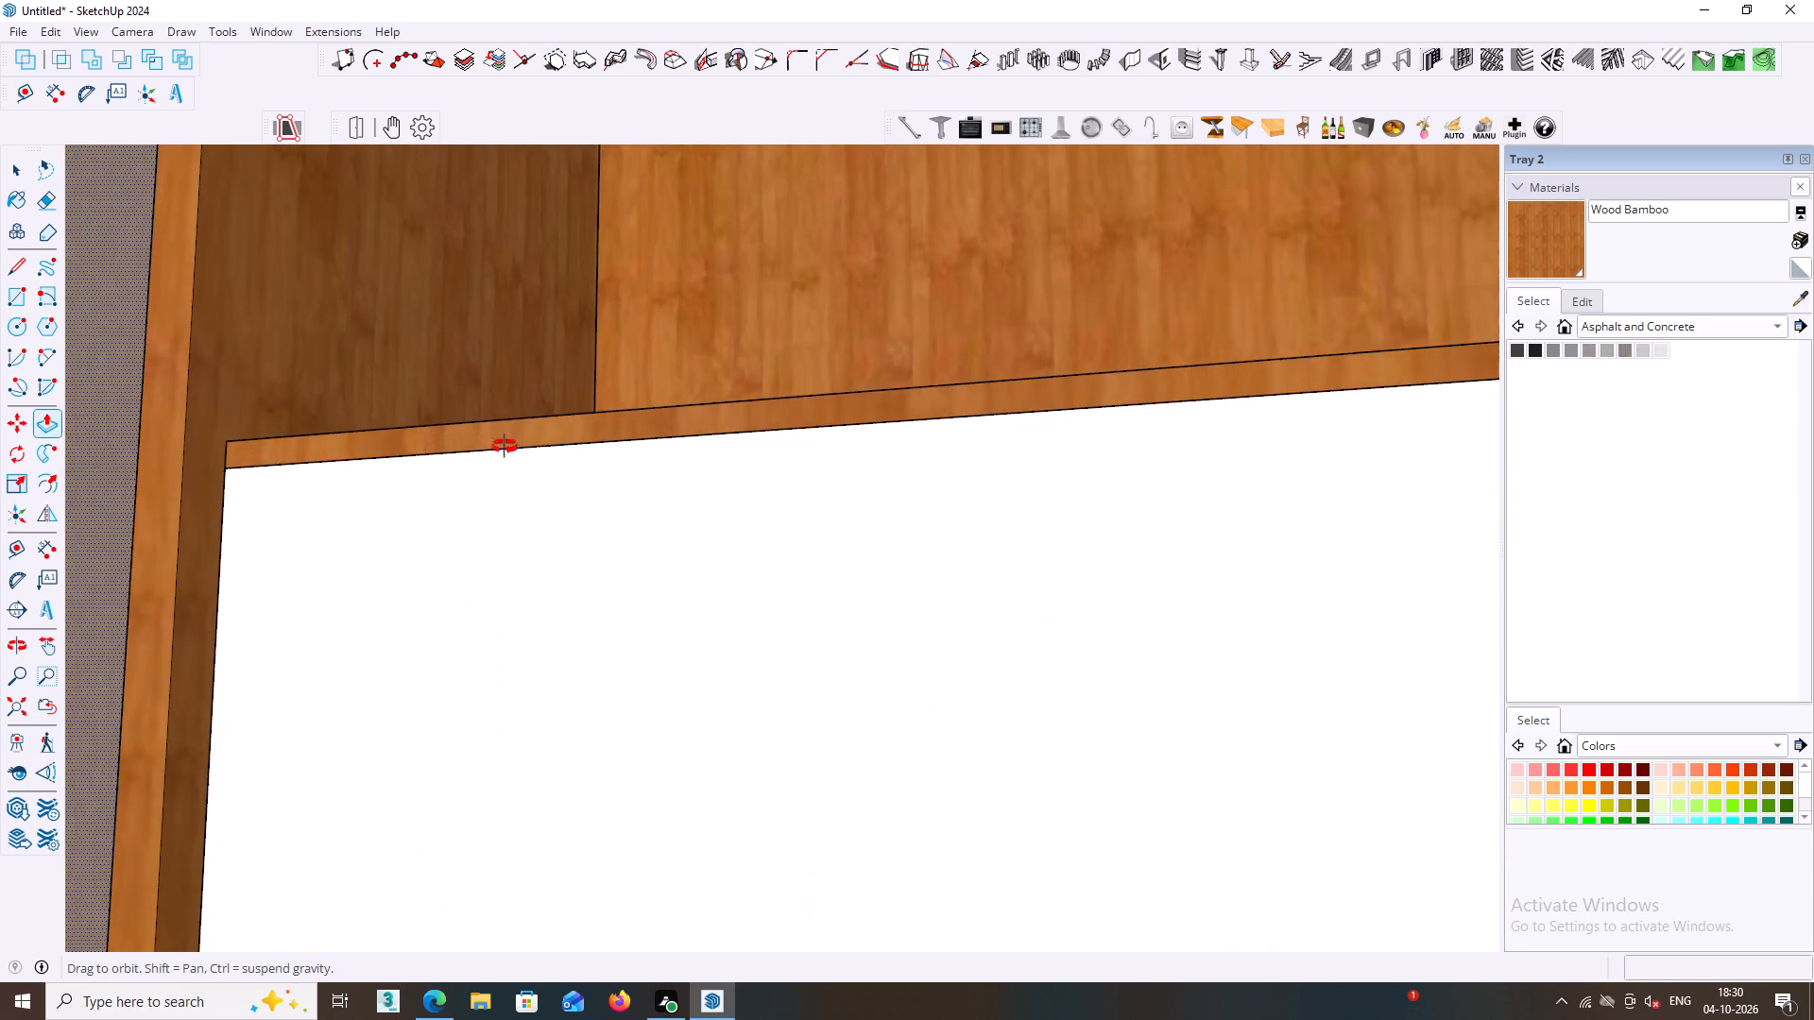
middle_drag(505, 447, 616, 506)
scroll(626, 524, down, 10)
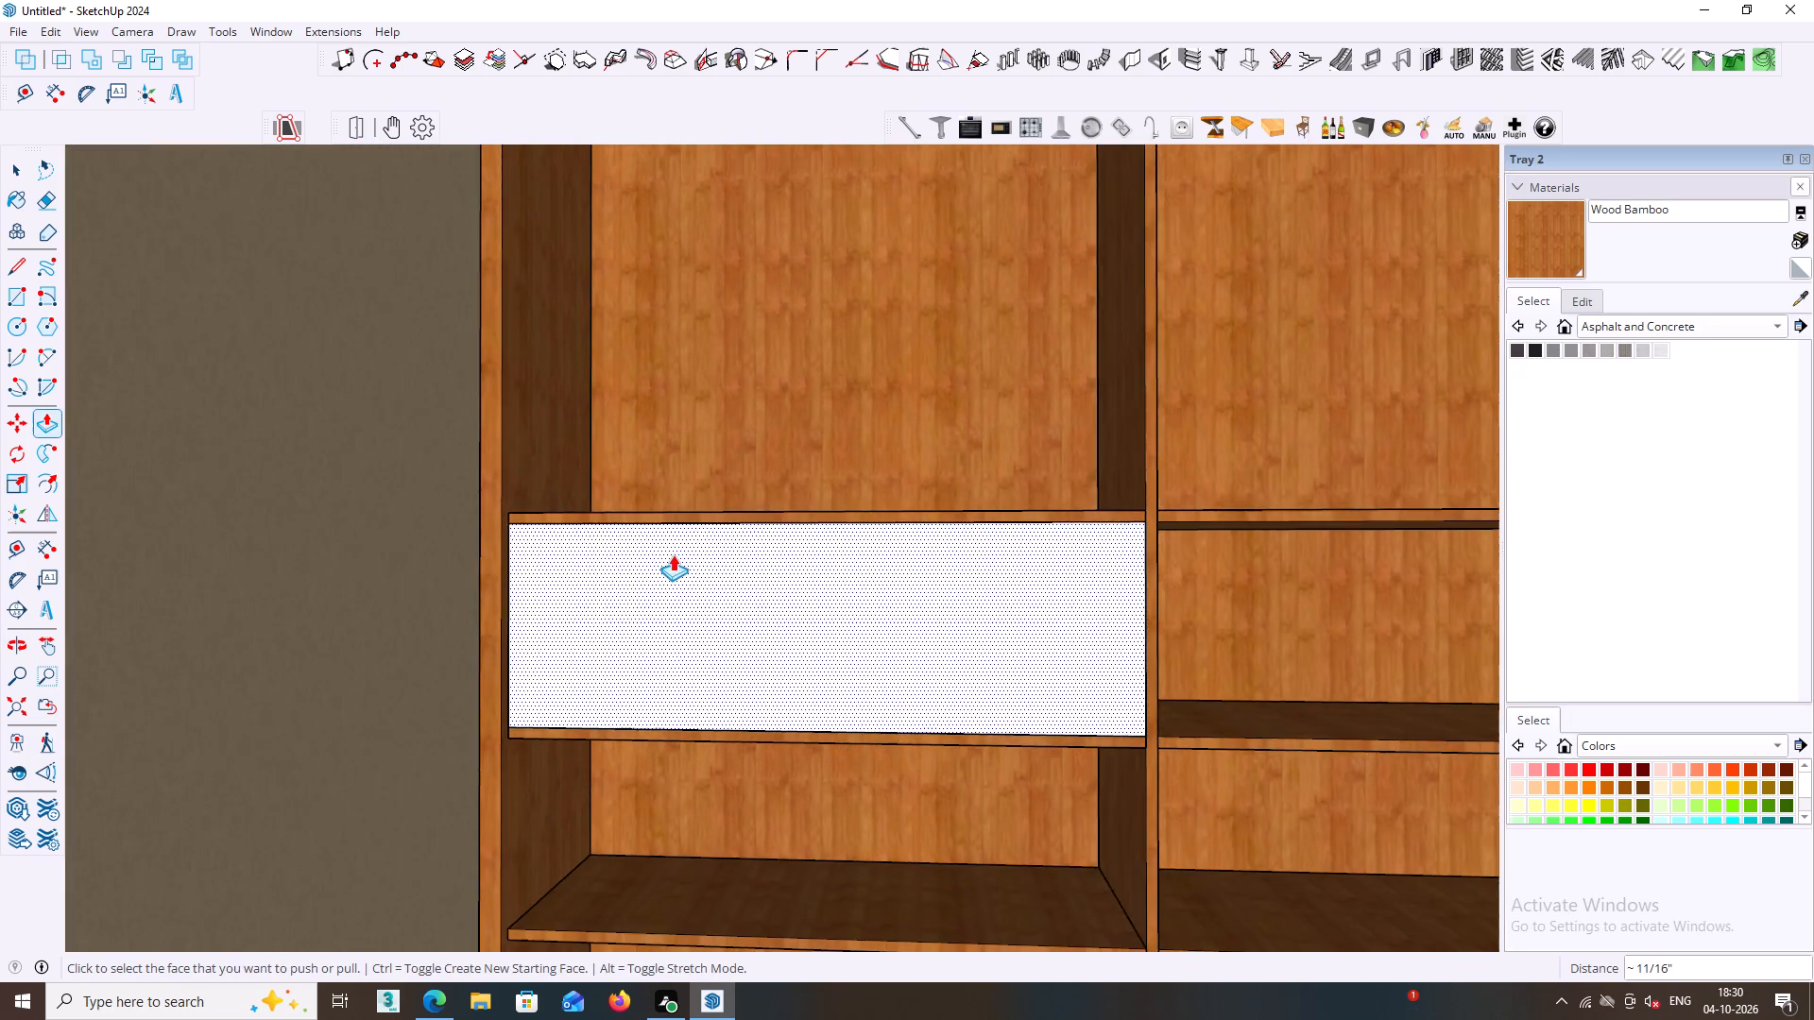
scroll(673, 554, down, 5)
Select the whole thickened front panel with its connected geometry and make it a group.
key(space)
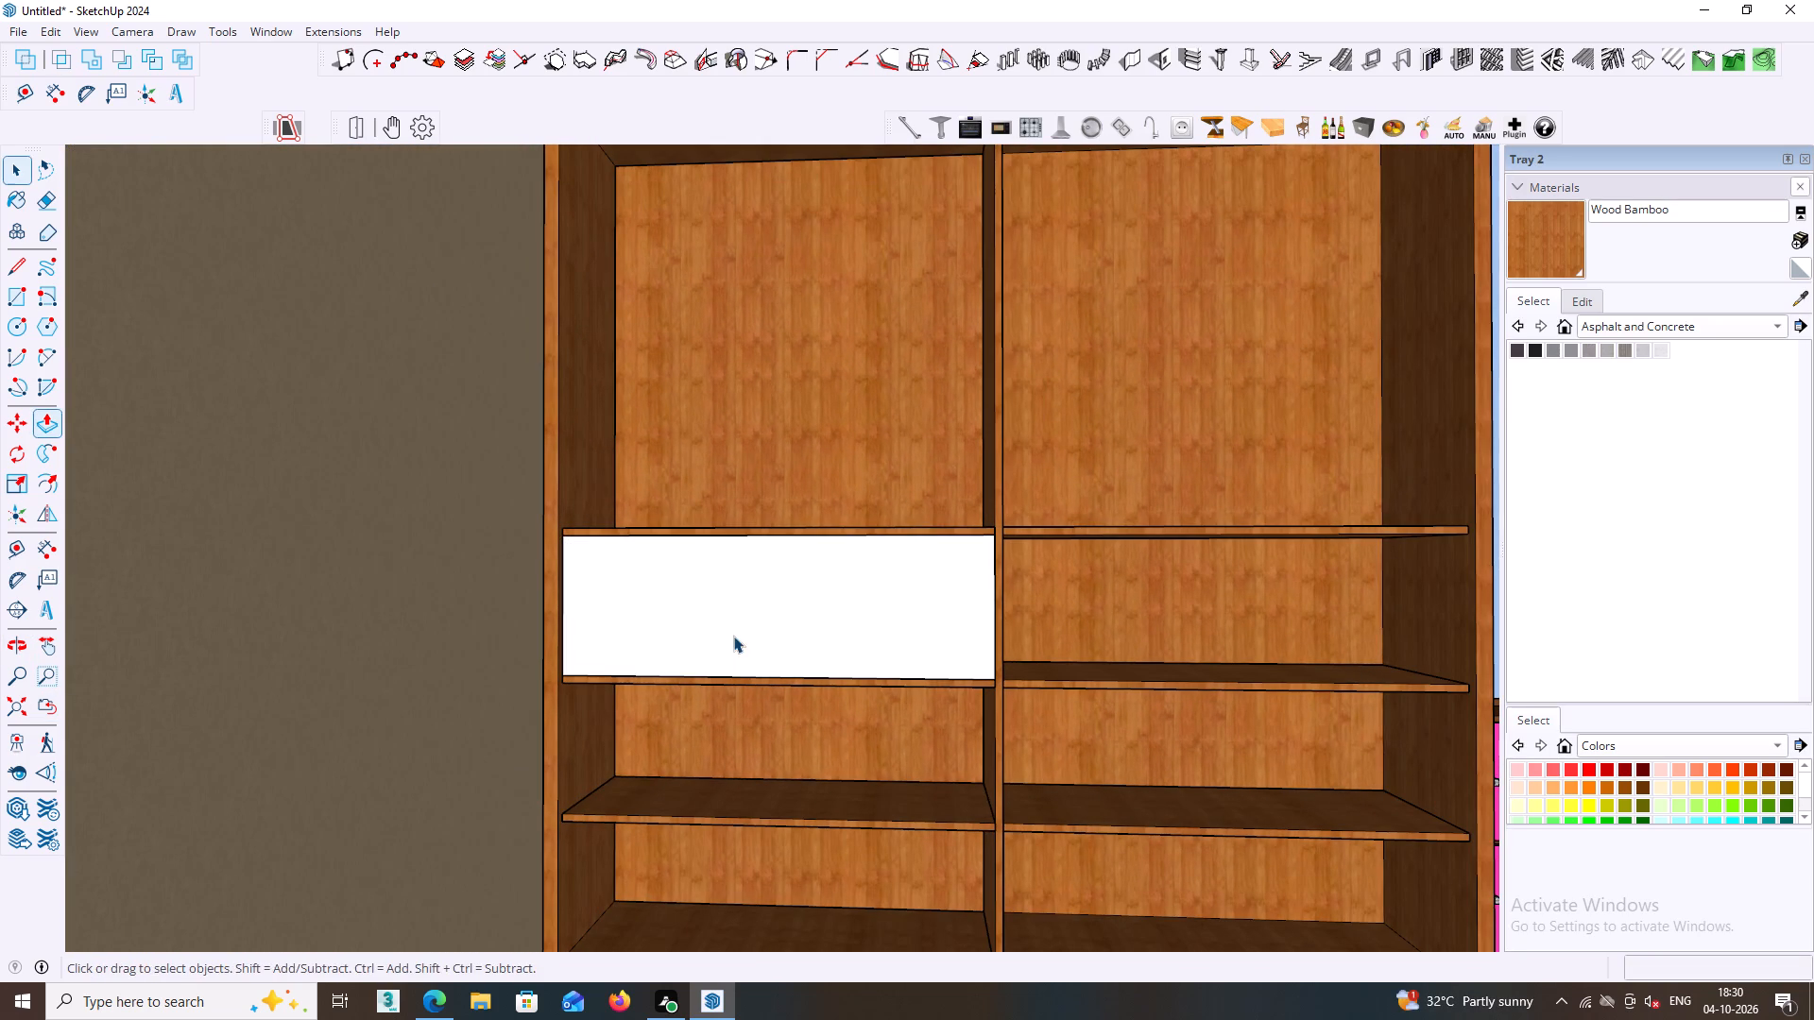
middle_drag(729, 641, 714, 792)
middle_drag(709, 718, 573, 623)
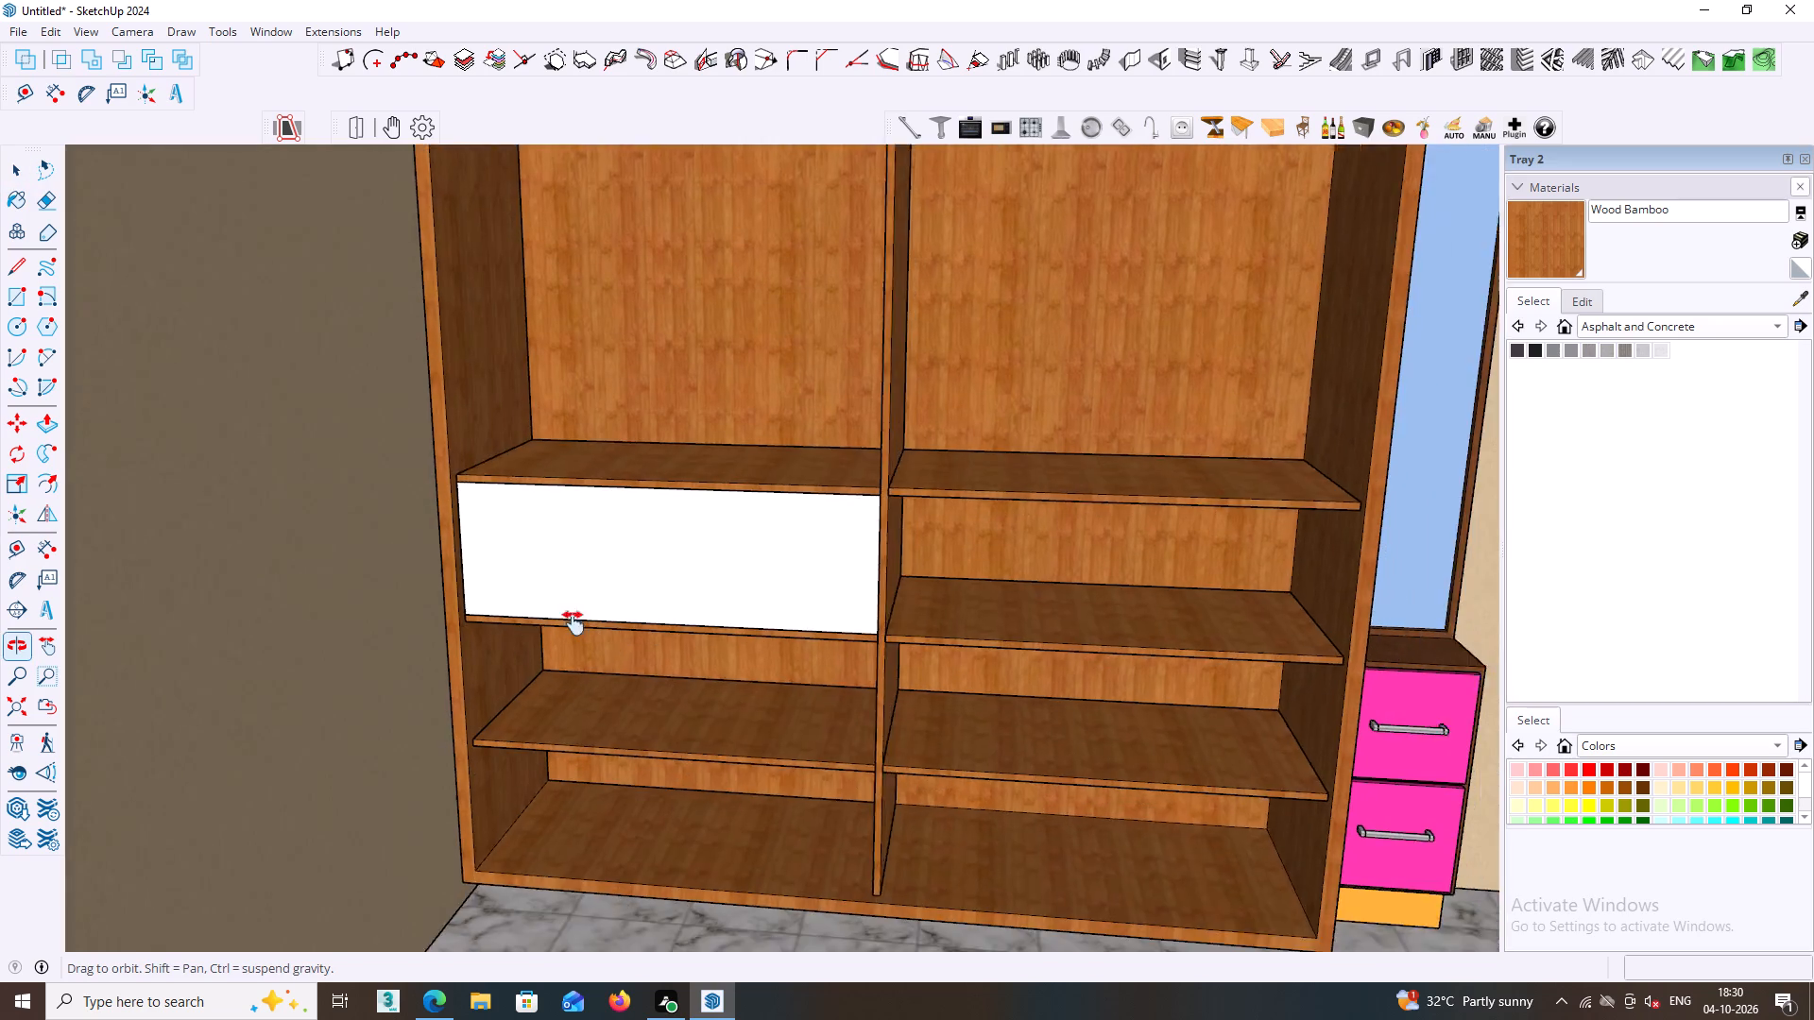
middle_drag(573, 623, 522, 591)
scroll(413, 499, up, 1)
middle_drag(428, 508, 471, 523)
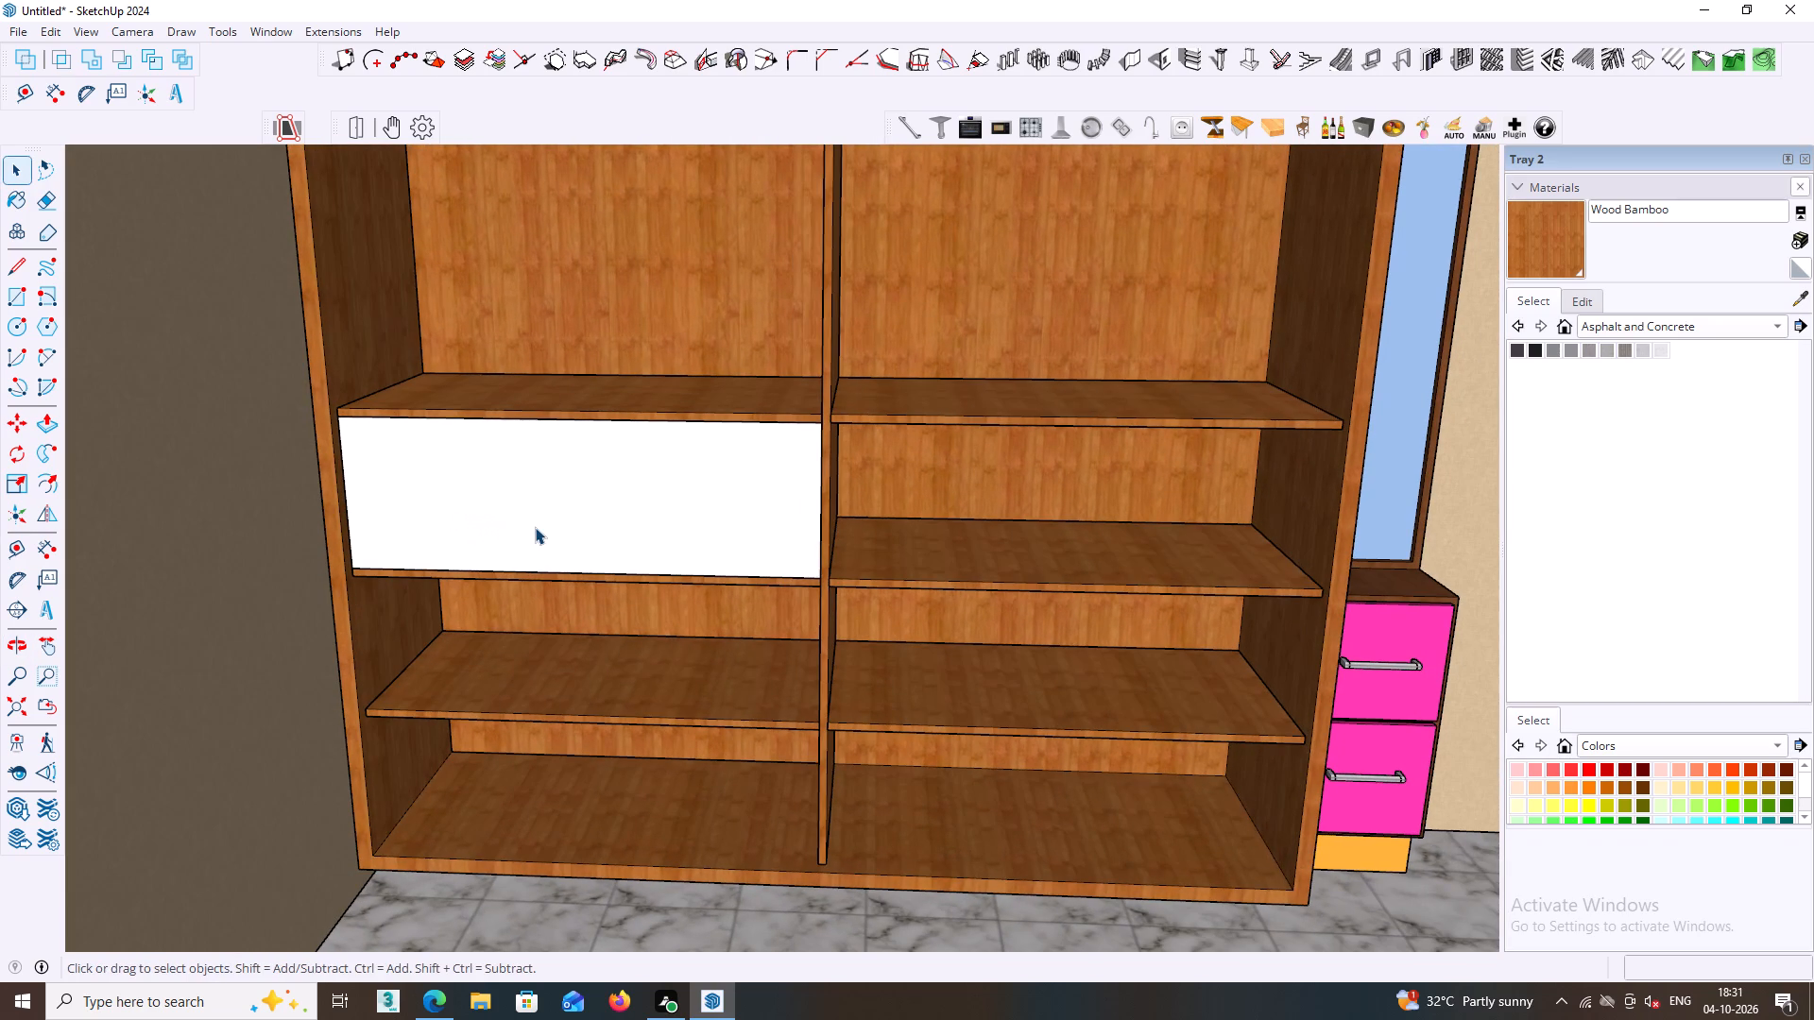
double_click(535, 514)
click(573, 512)
double_click(573, 511)
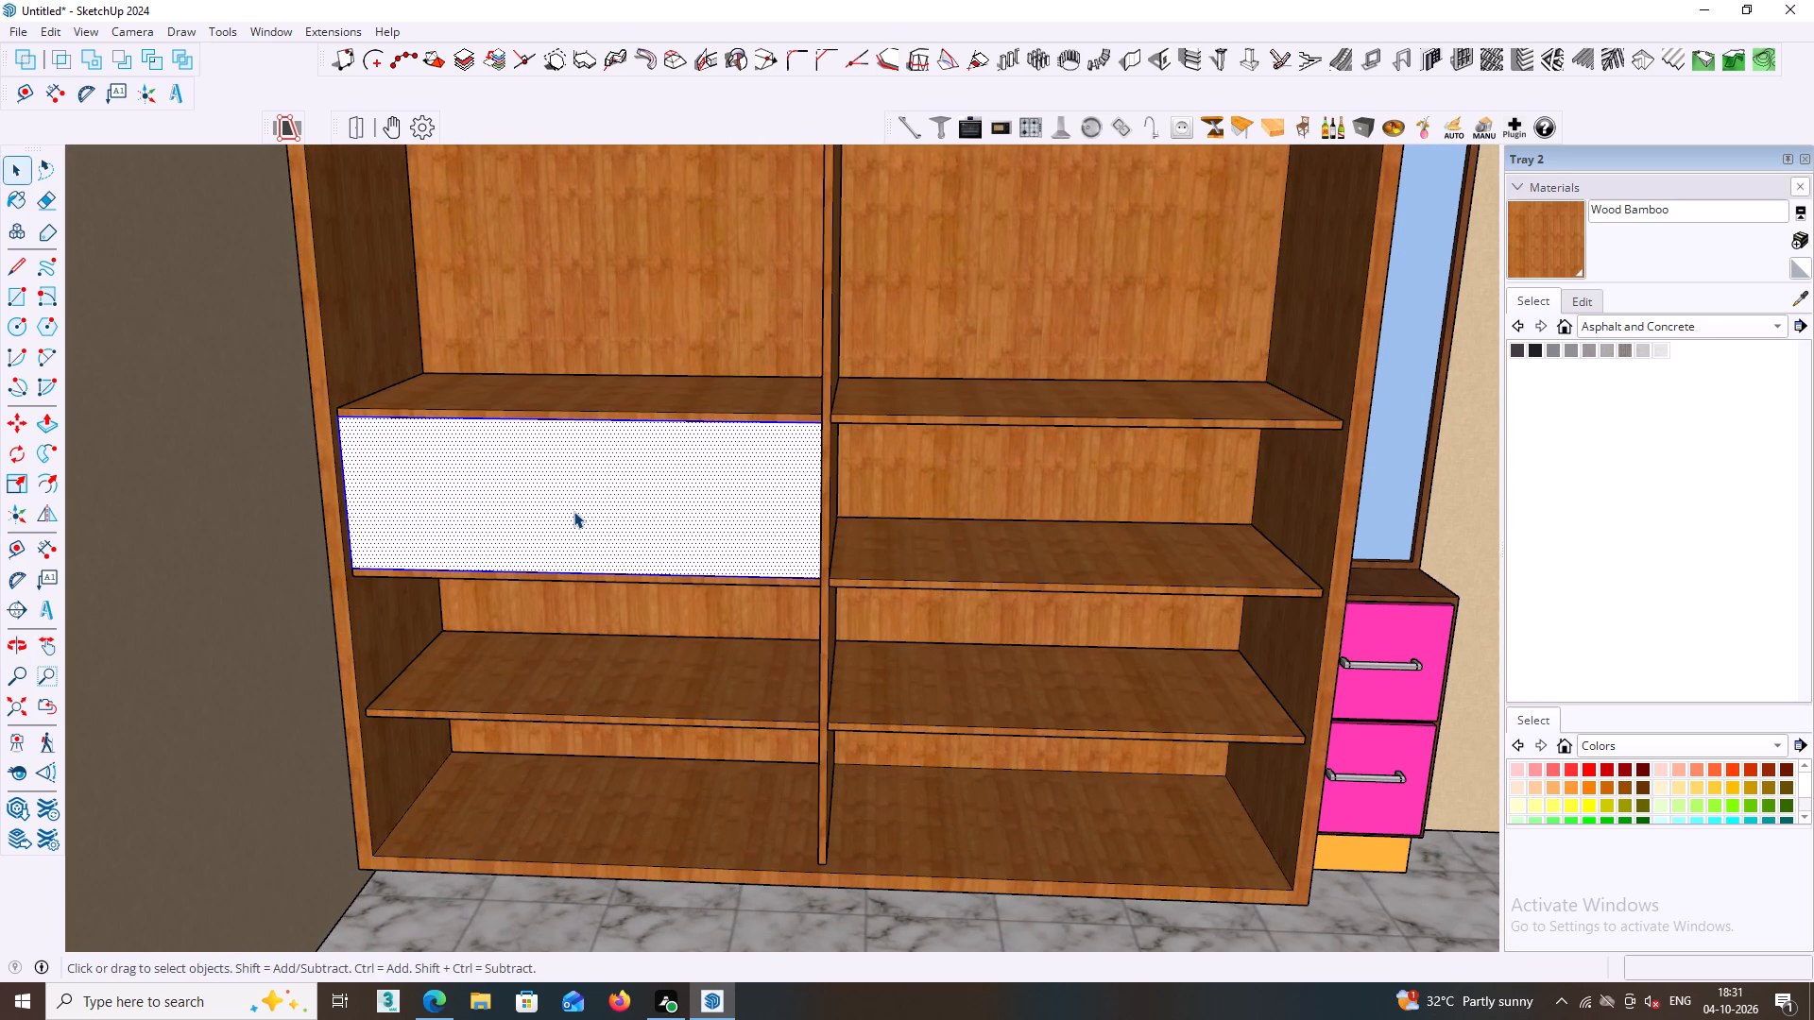
right_click(573, 511)
click(654, 179)
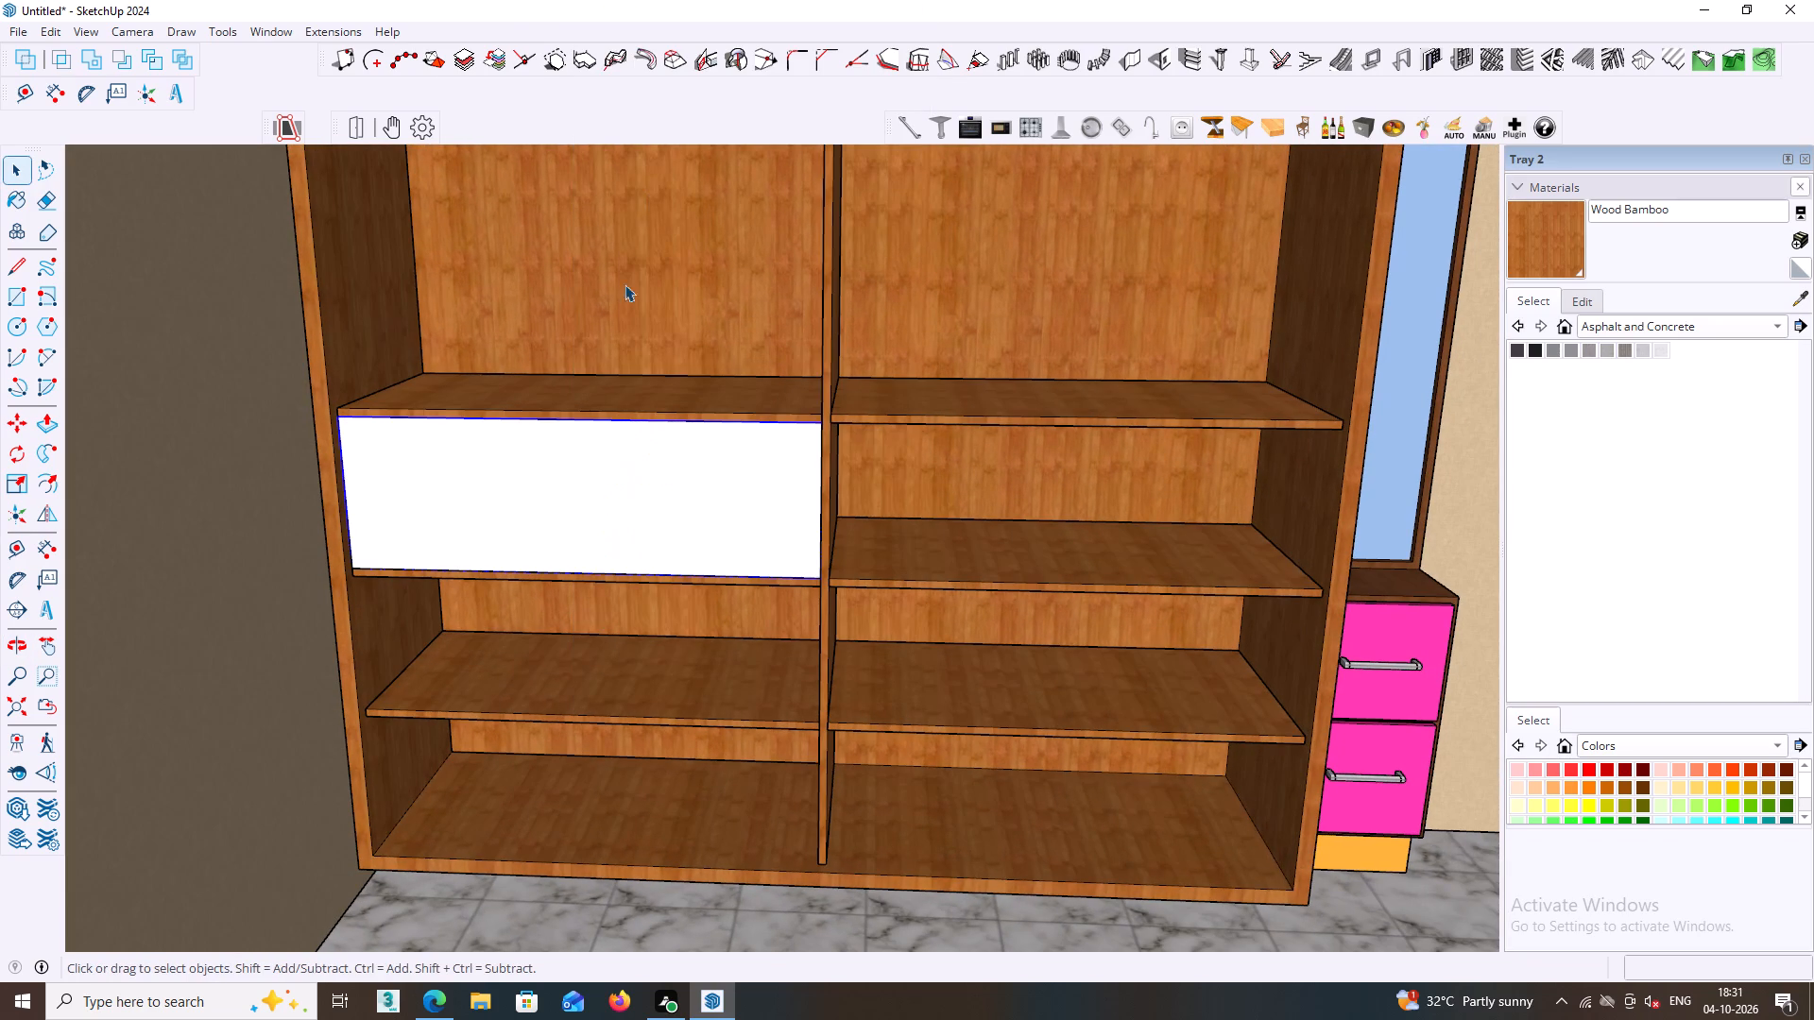
click(238, 459)
key(space)
Examine the grouped front panel within the wardrobe and room from several angles.
middle_drag(432, 516, 457, 541)
scroll(432, 519, down, 10)
middle_drag(575, 519, 571, 550)
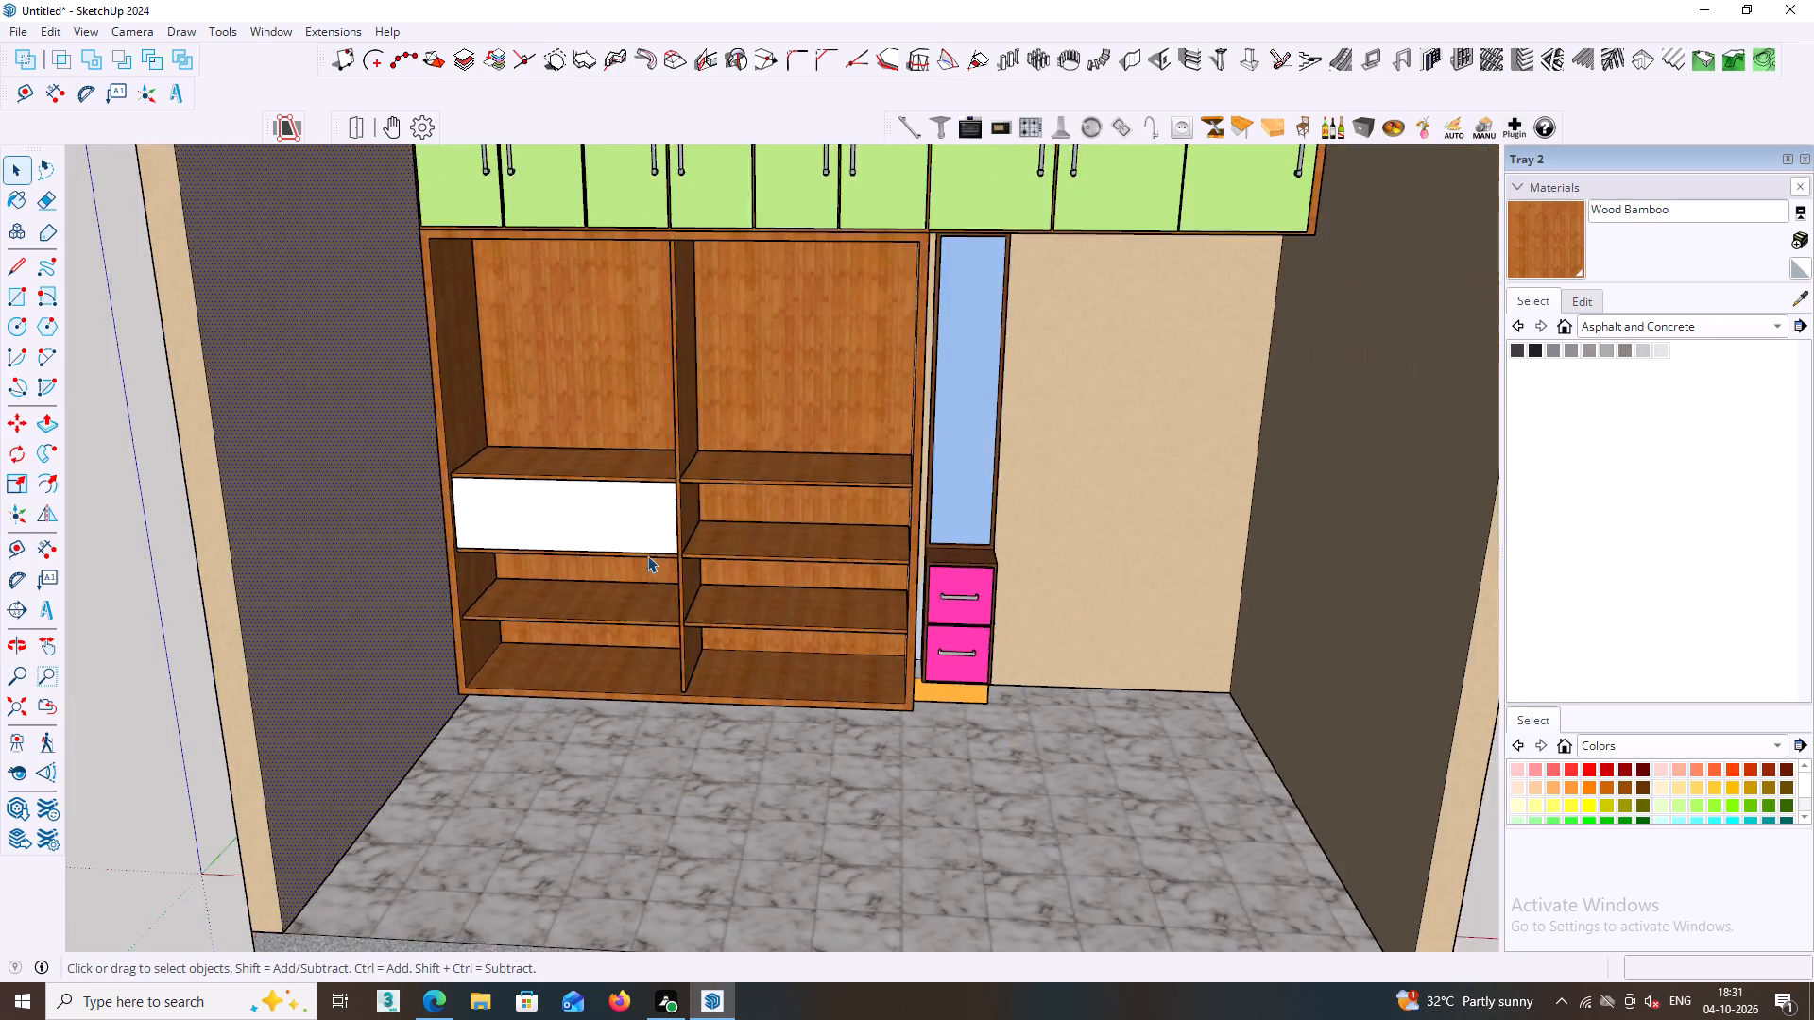
scroll(647, 555, down, 6)
middle_click(667, 557)
middle_click(676, 551)
click(251, 574)
middle_drag(530, 596, 689, 543)
scroll(690, 535, up, 5)
middle_drag(683, 549, 579, 531)
middle_drag(608, 546, 599, 534)
scroll(607, 546, up, 2)
middle_drag(609, 548, 586, 539)
middle_drag(625, 553, 587, 544)
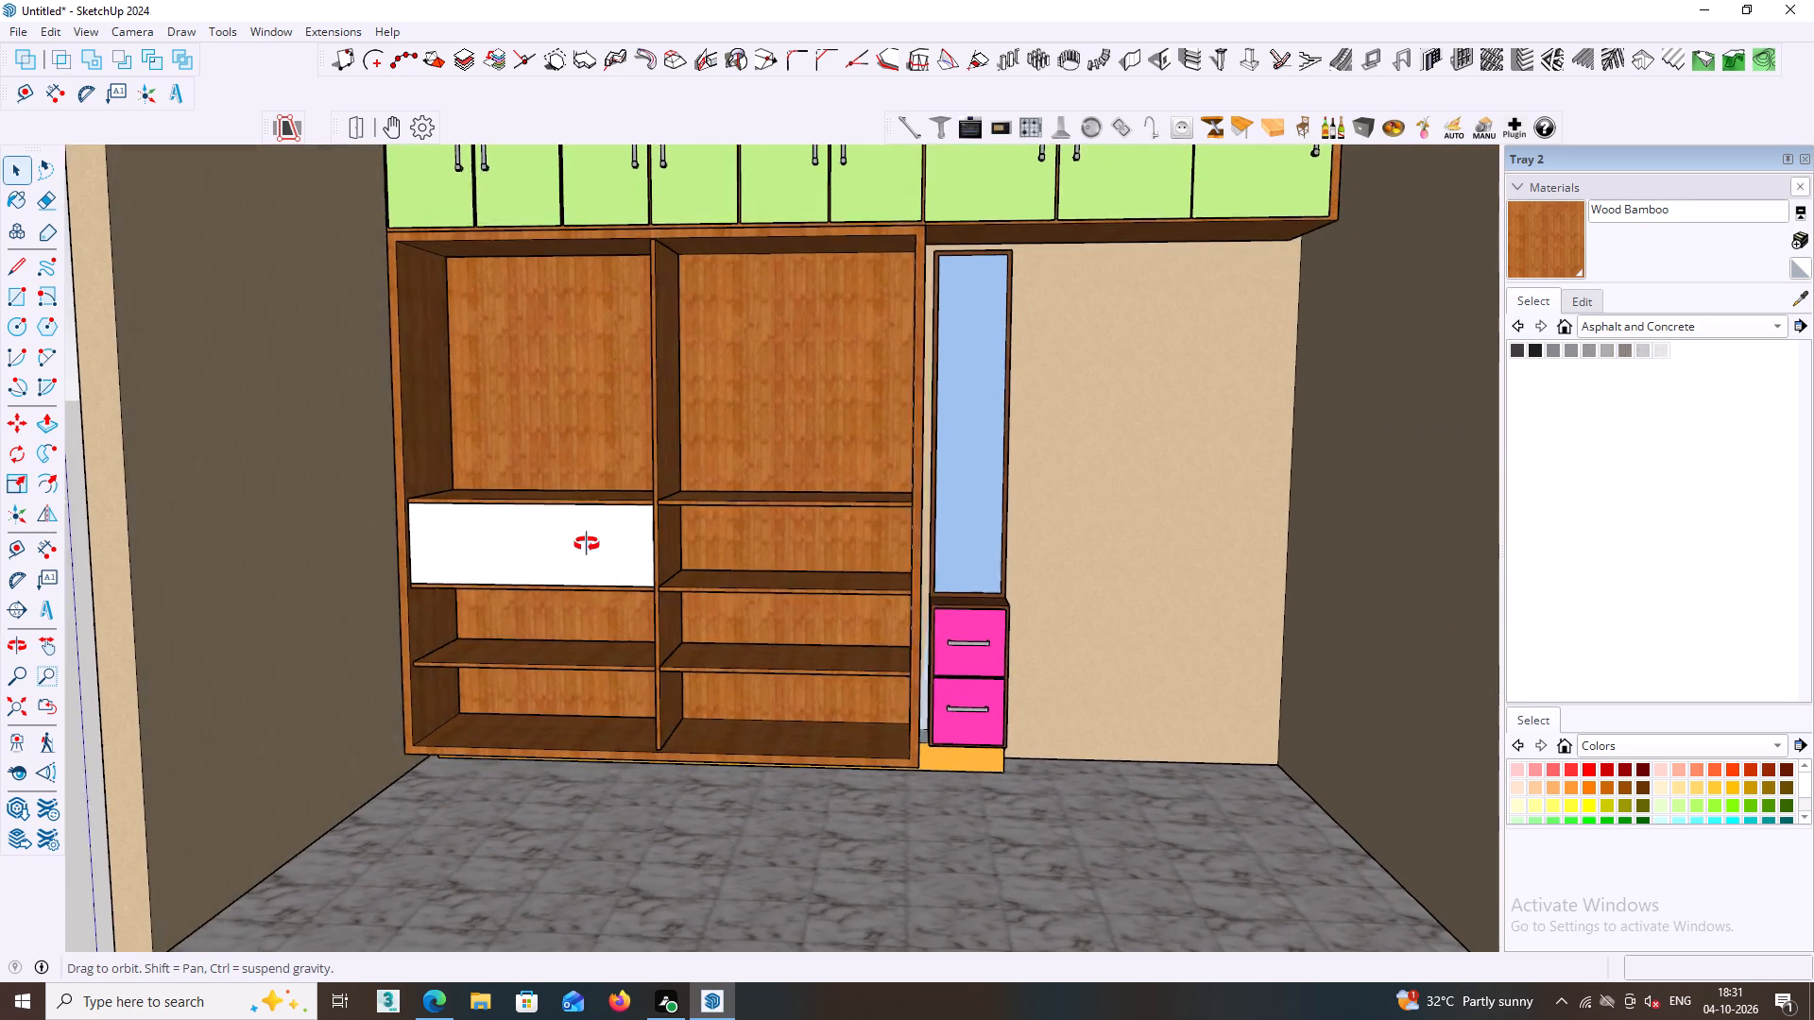
middle_drag(587, 544, 508, 560)
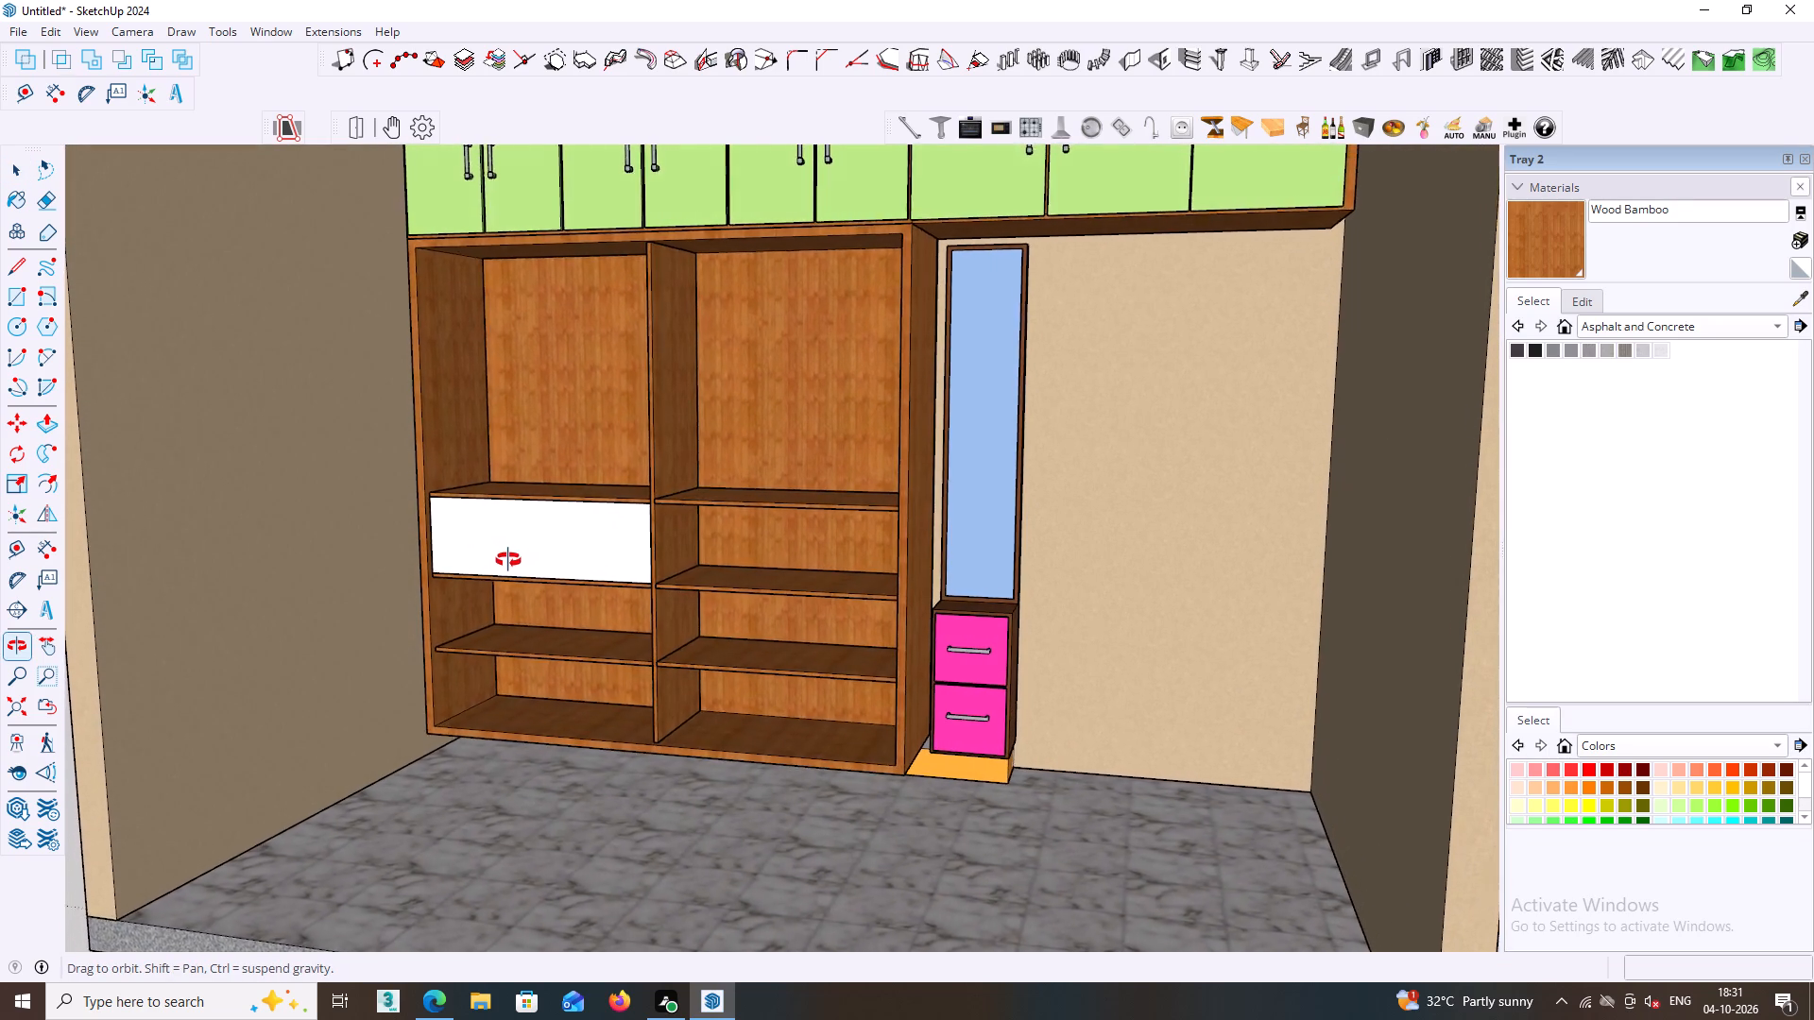
middle_drag(508, 560, 523, 621)
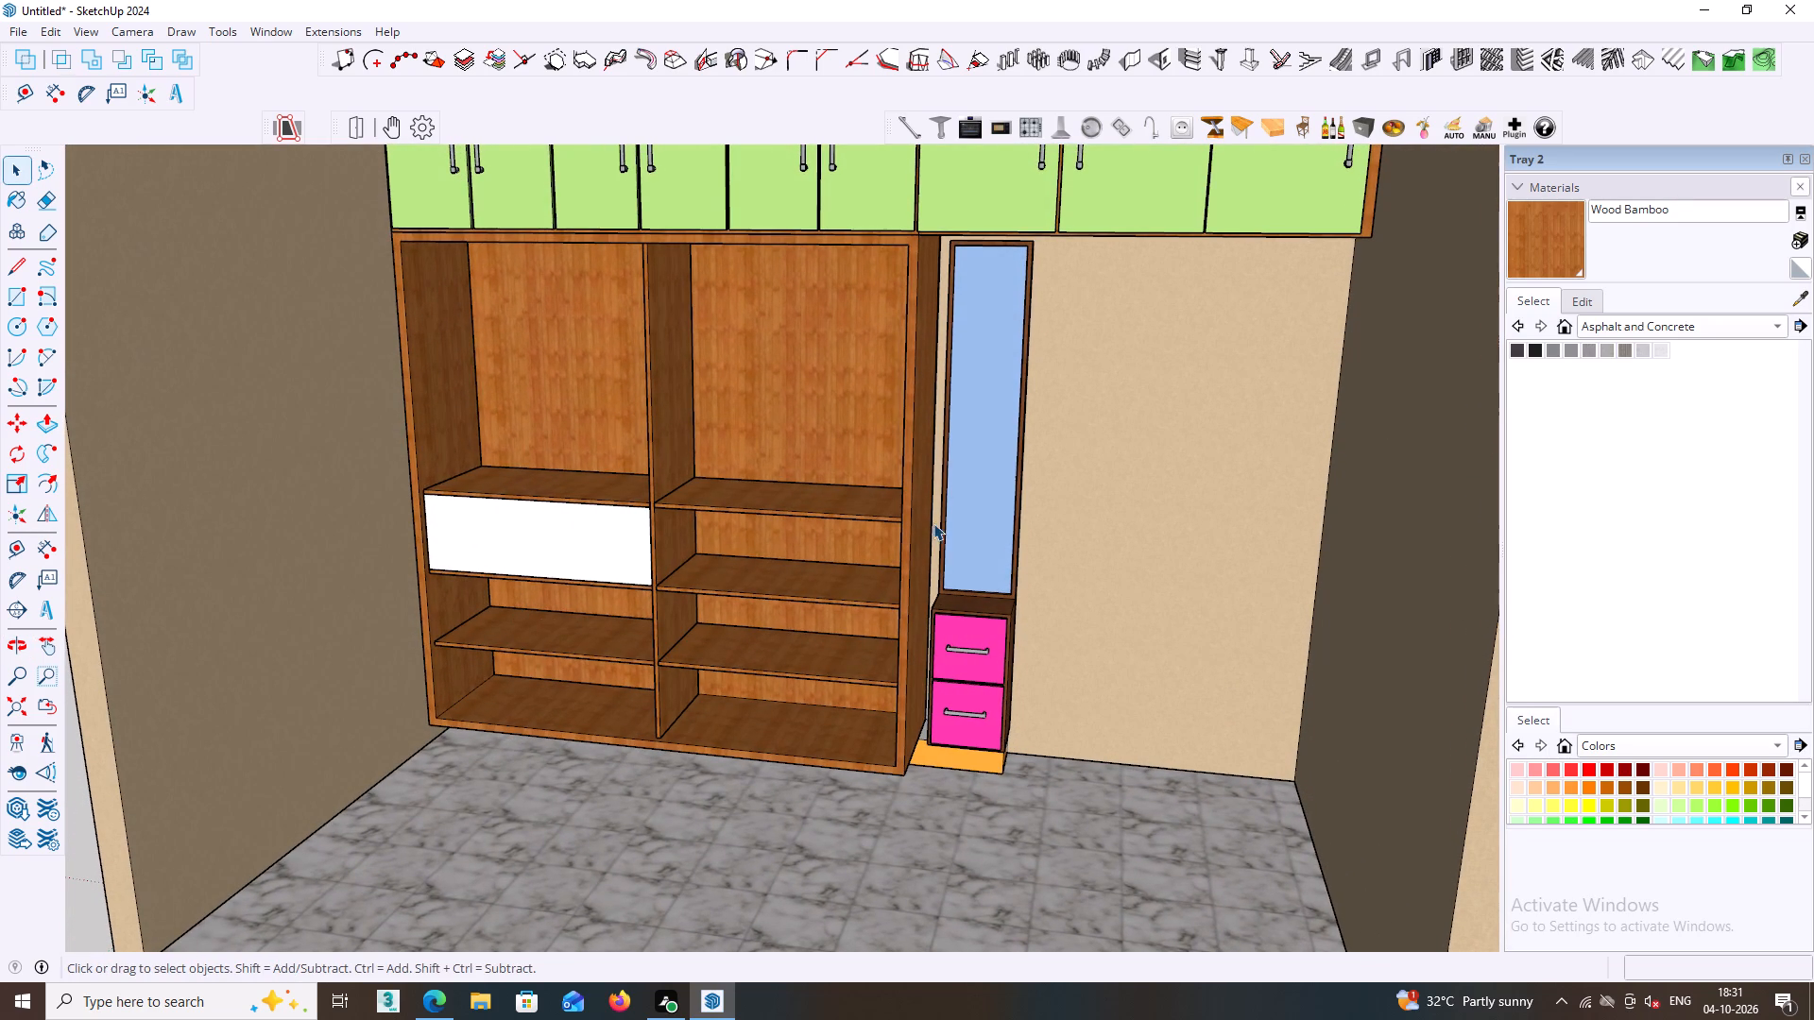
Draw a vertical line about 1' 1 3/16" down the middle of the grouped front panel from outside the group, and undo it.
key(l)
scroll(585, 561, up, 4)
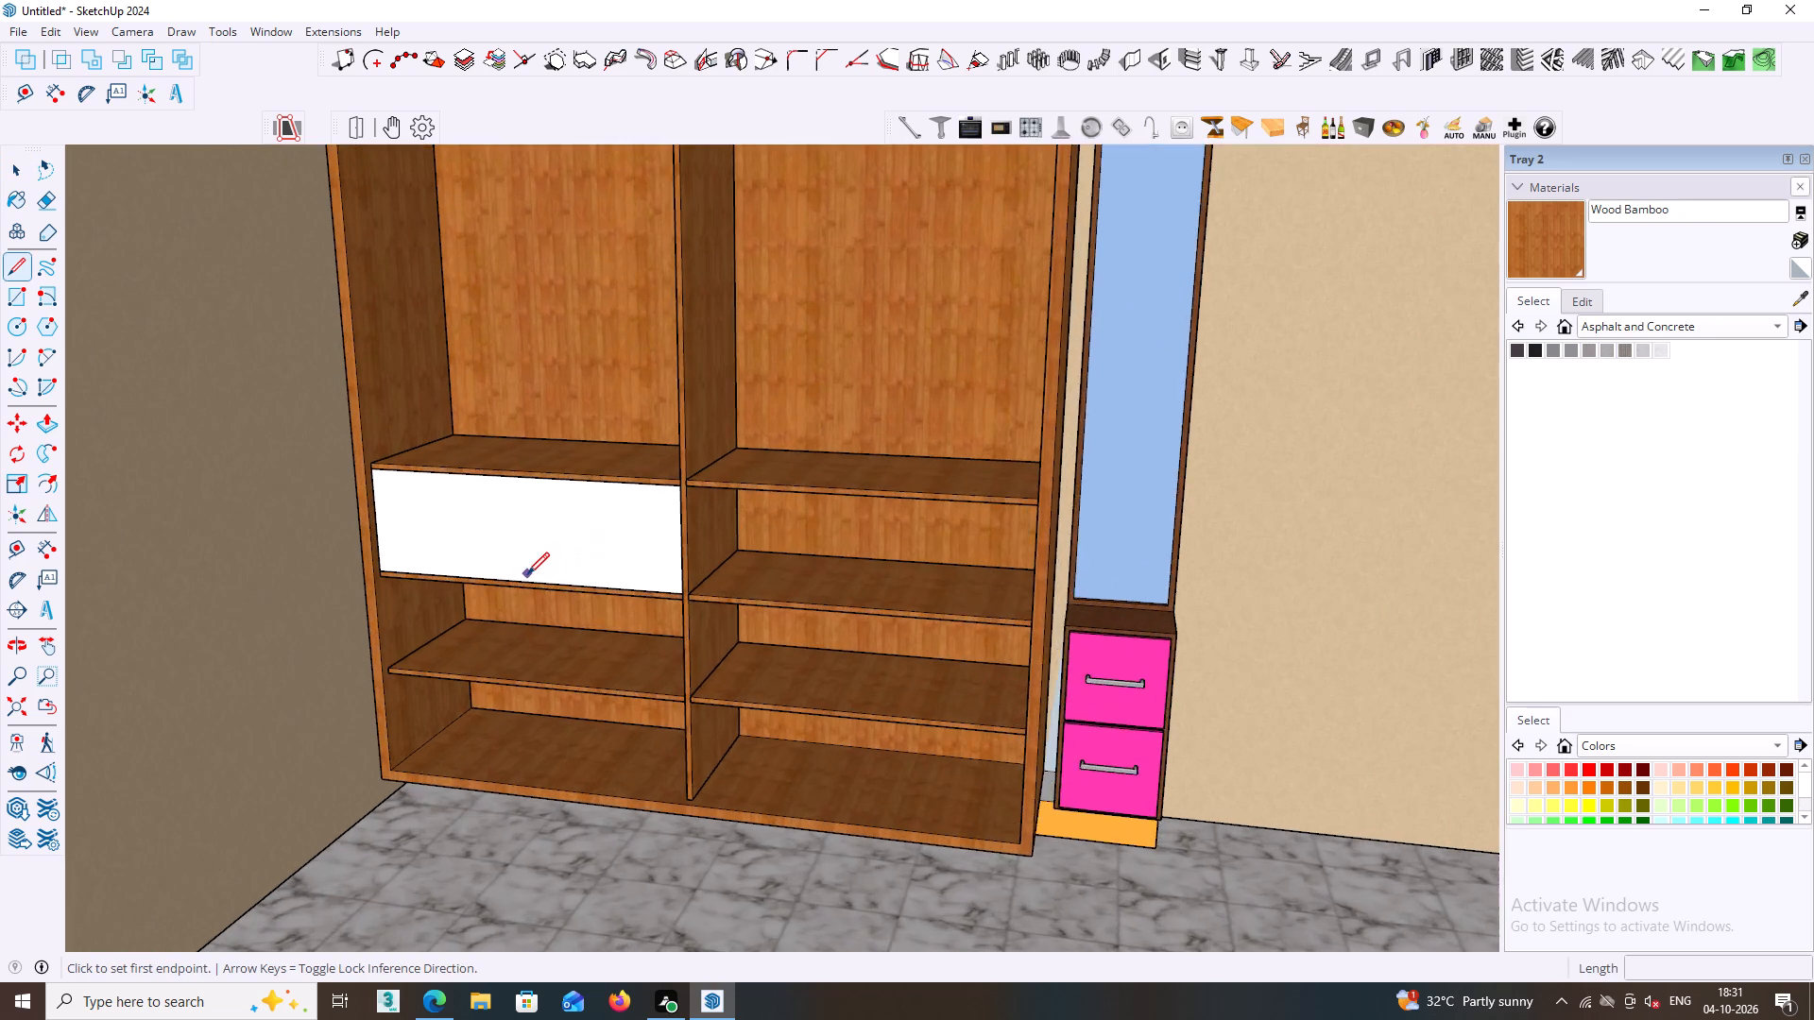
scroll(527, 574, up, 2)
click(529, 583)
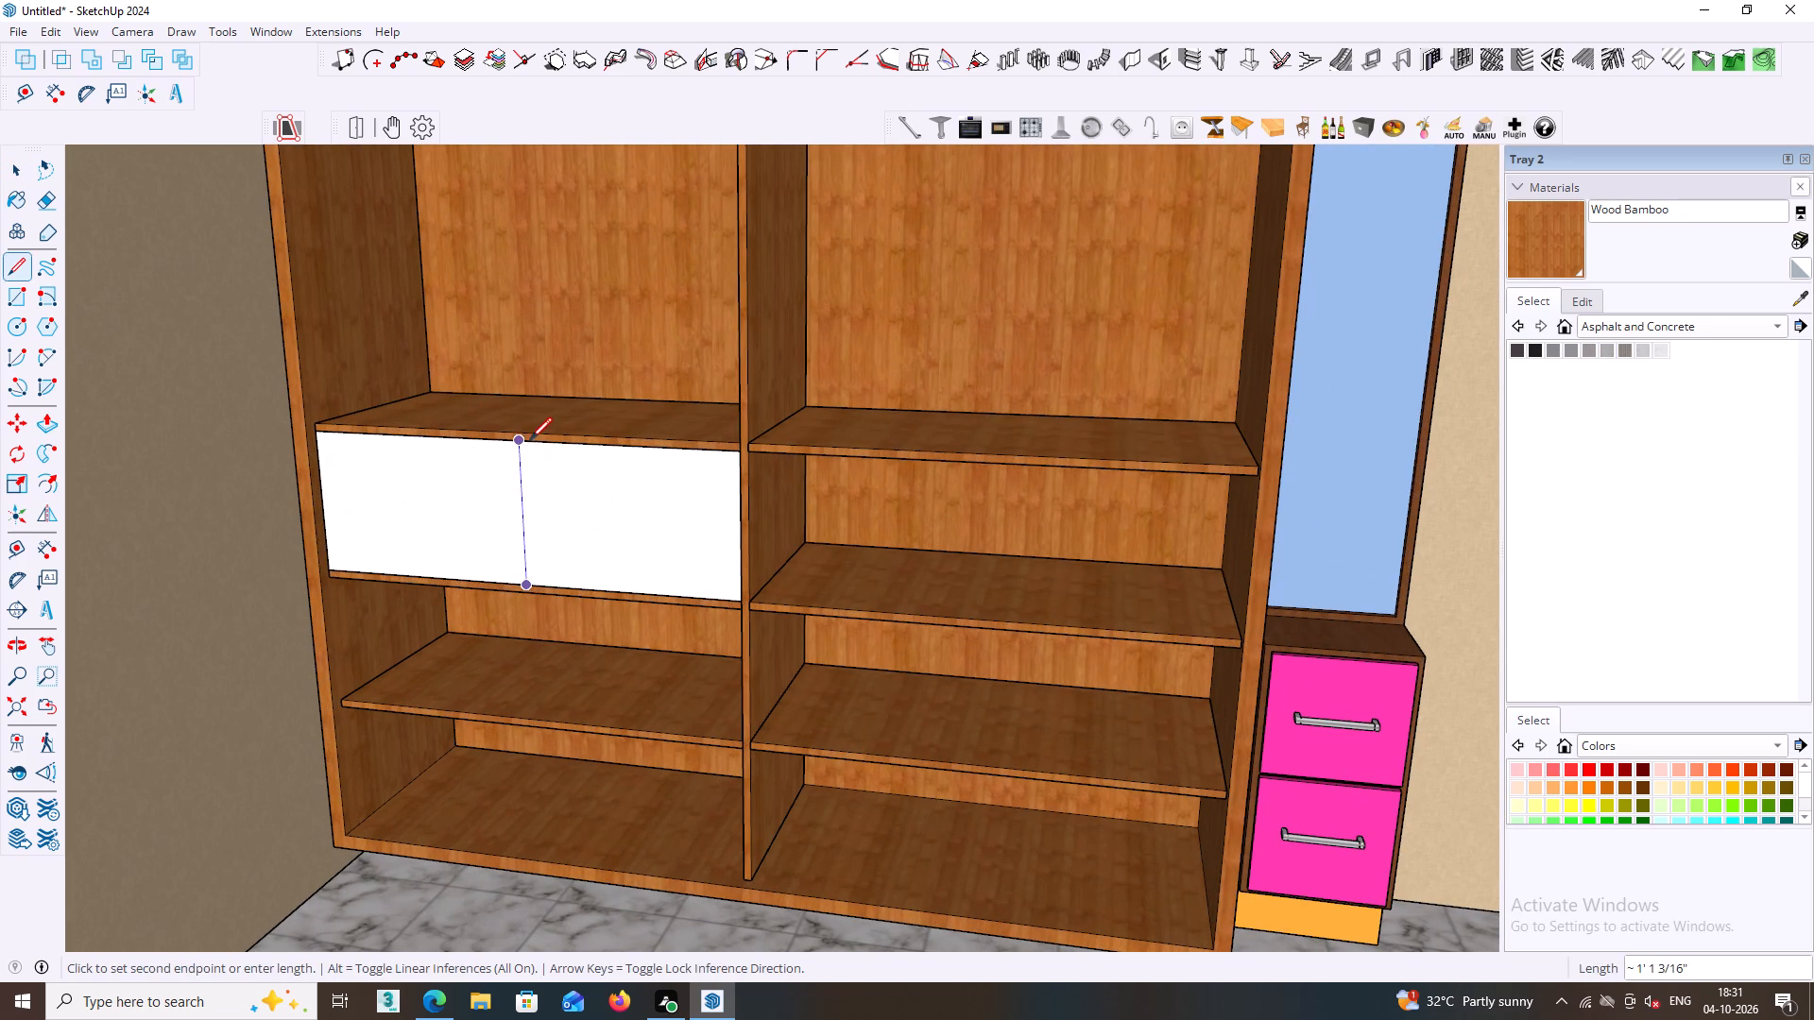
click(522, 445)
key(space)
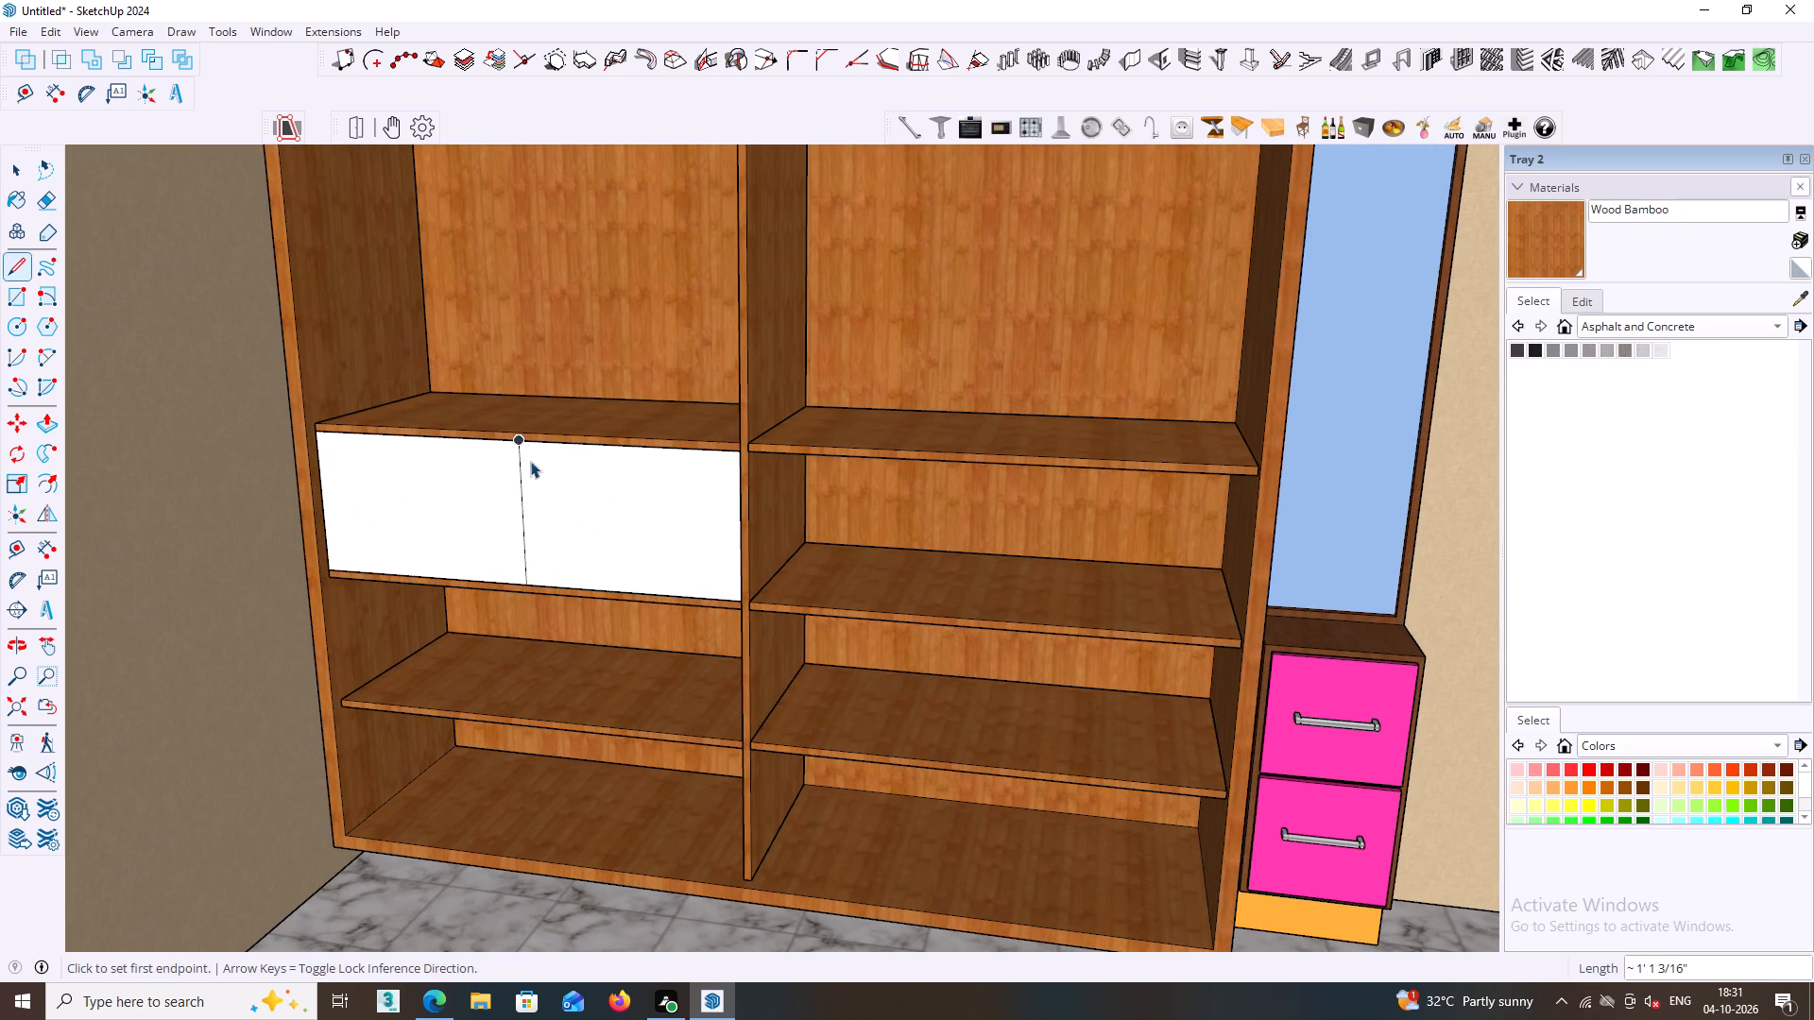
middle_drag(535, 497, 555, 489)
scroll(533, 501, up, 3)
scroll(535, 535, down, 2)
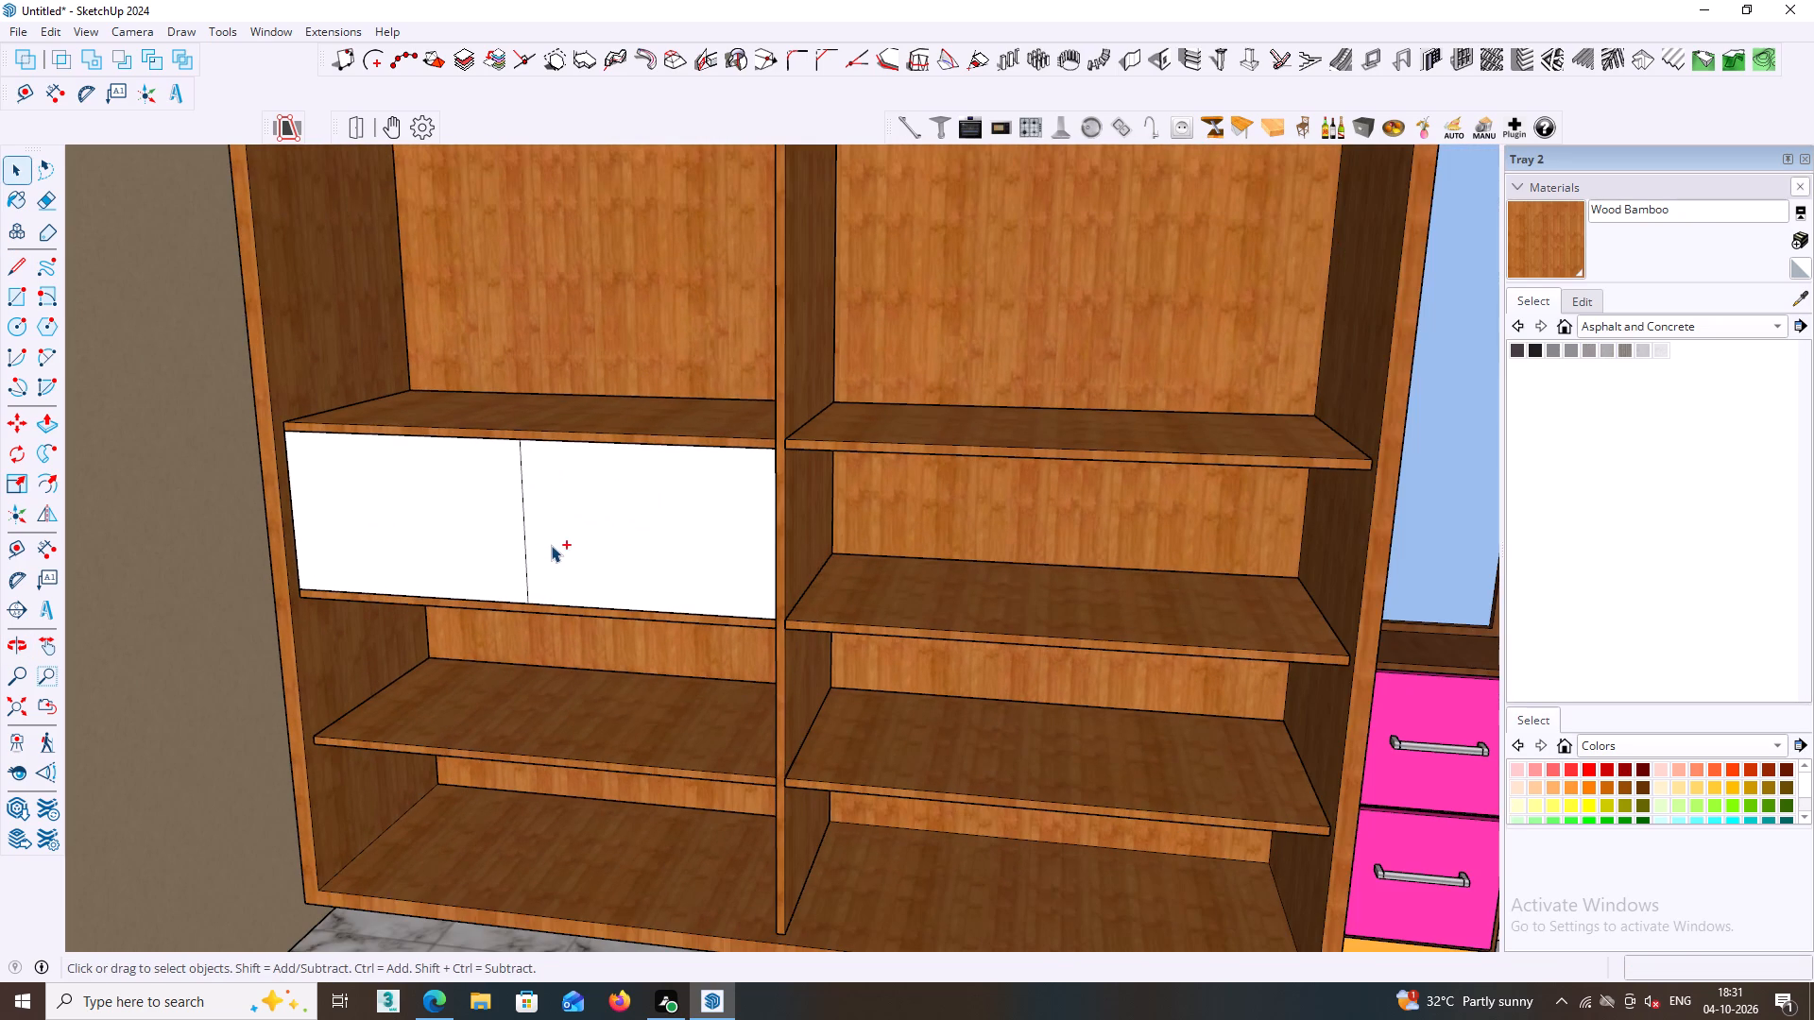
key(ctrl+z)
Open the front panel's group and draw a vertical line about 1' 1 3/16" down the middle of its front face.
click(547, 543)
double_click(548, 543)
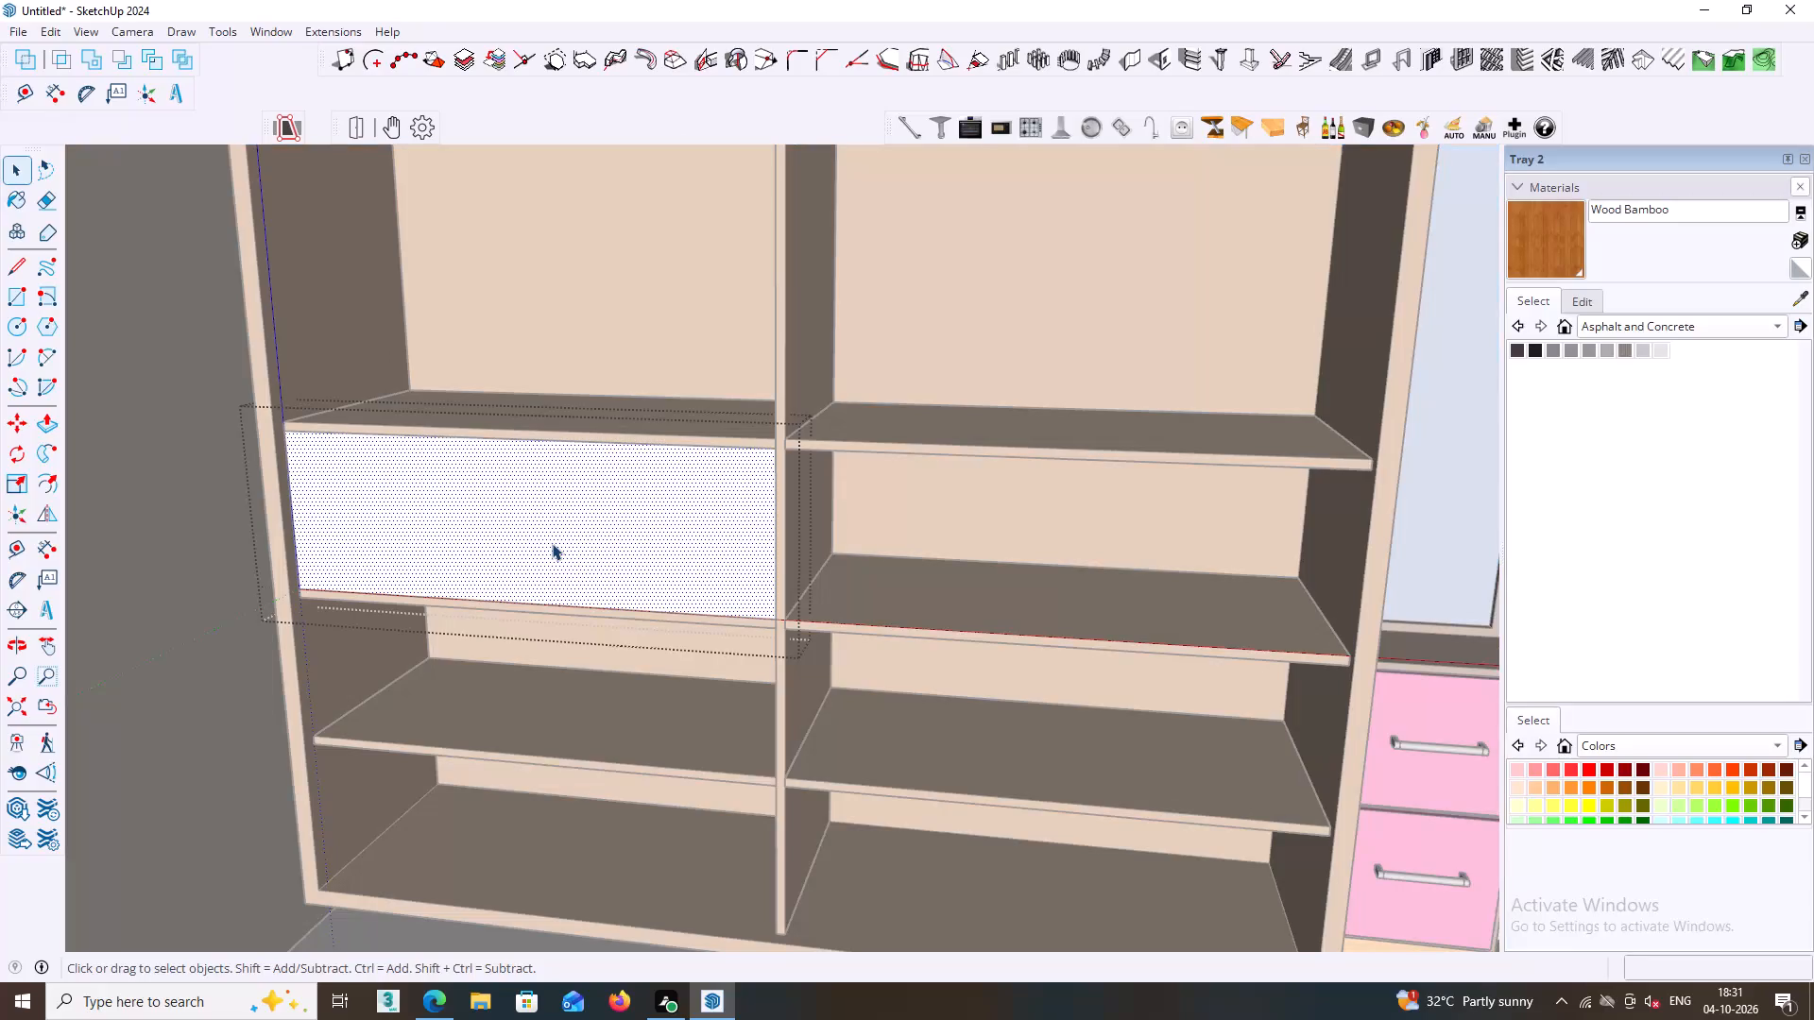
key(l)
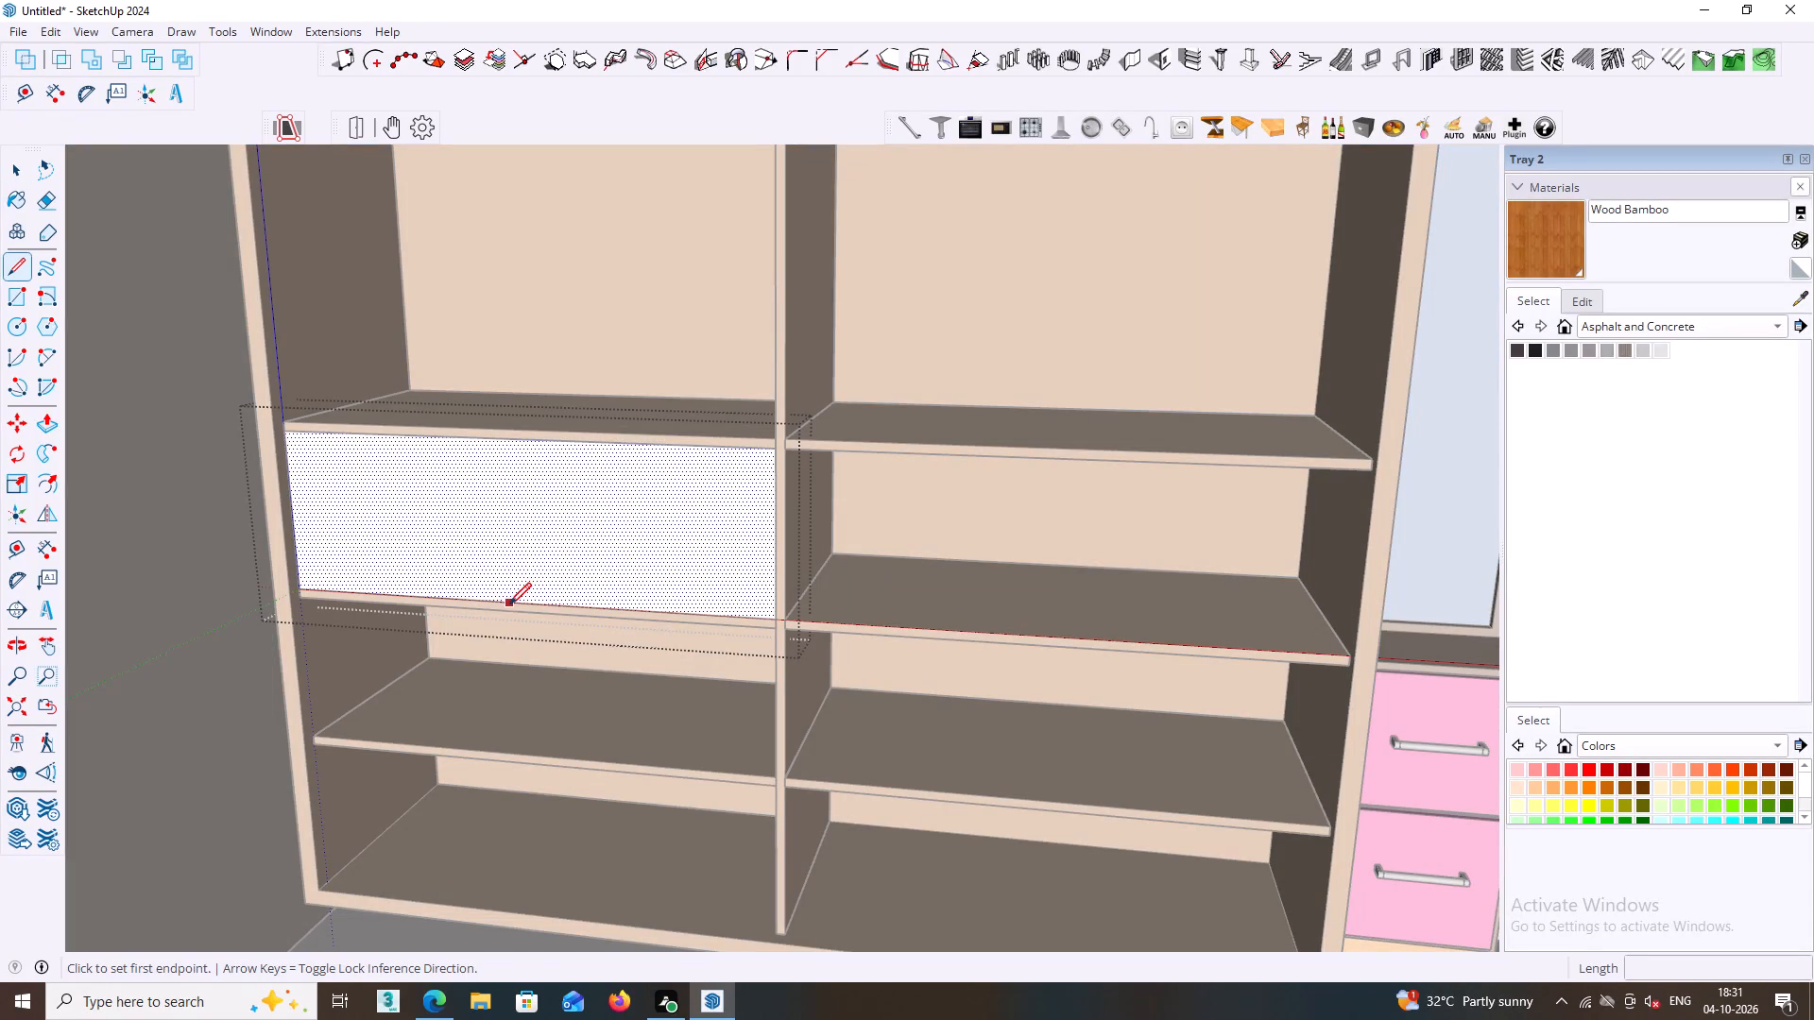
click(526, 601)
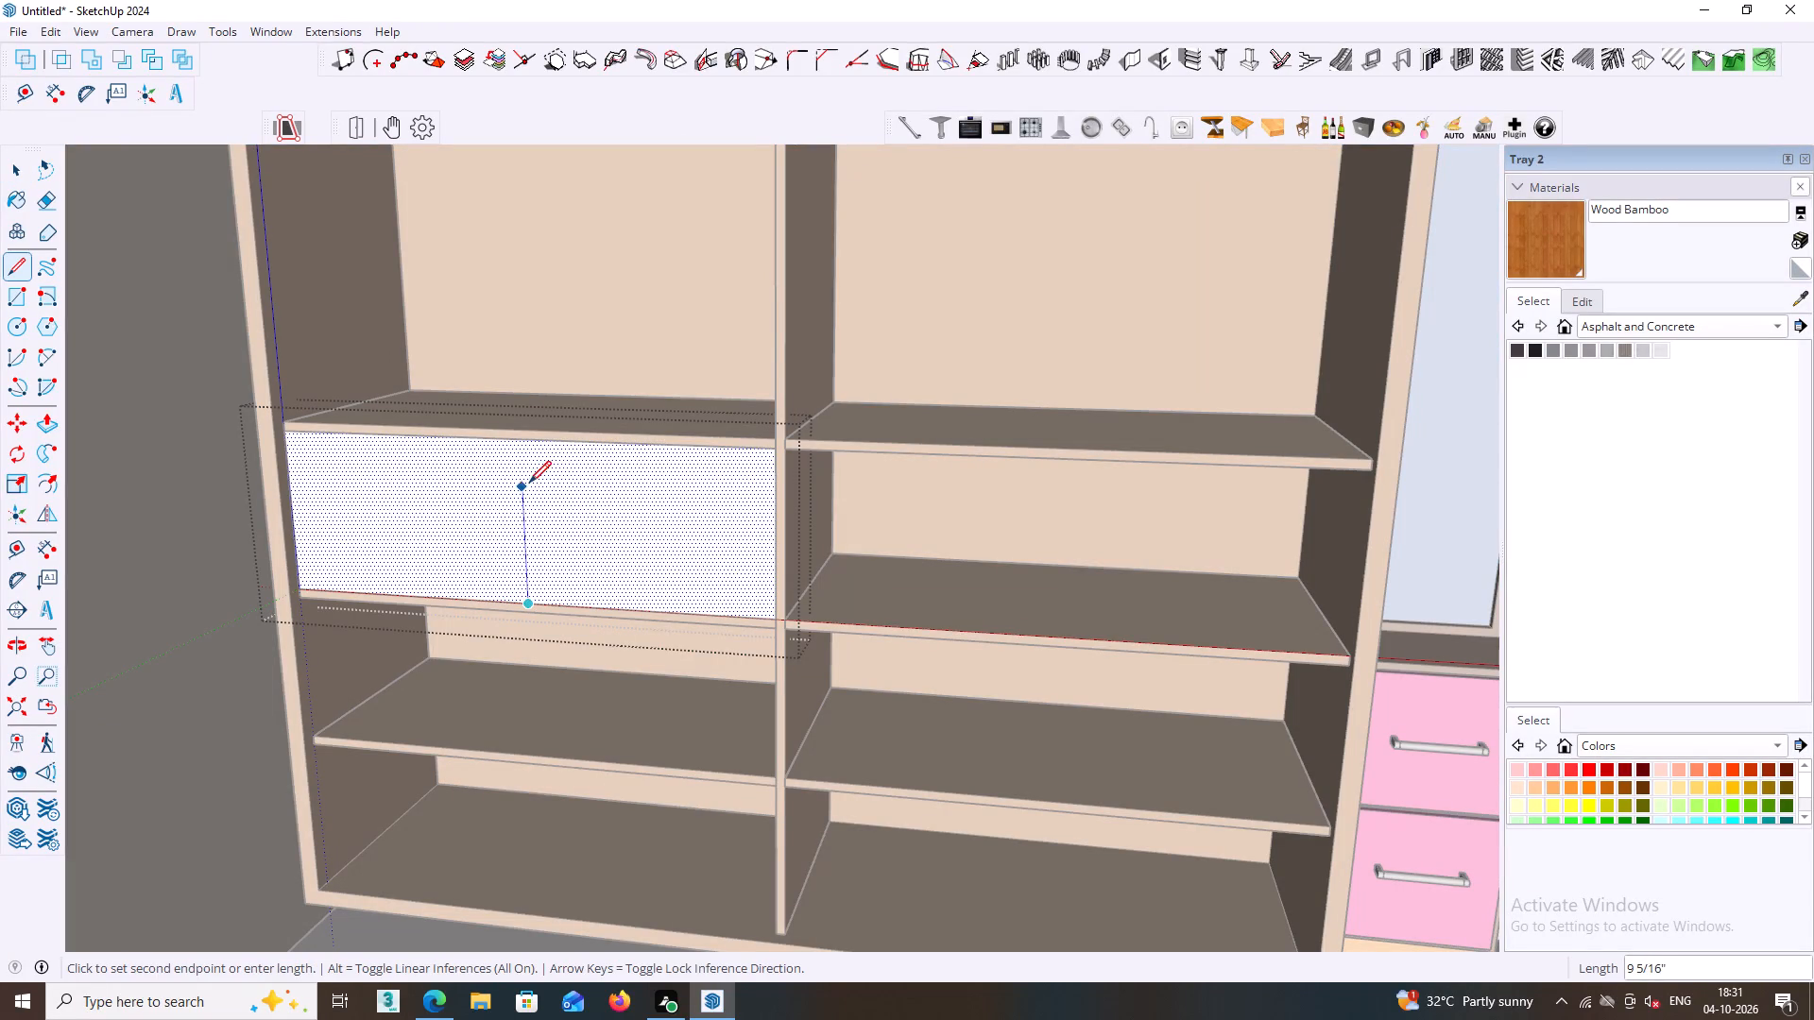
click(522, 437)
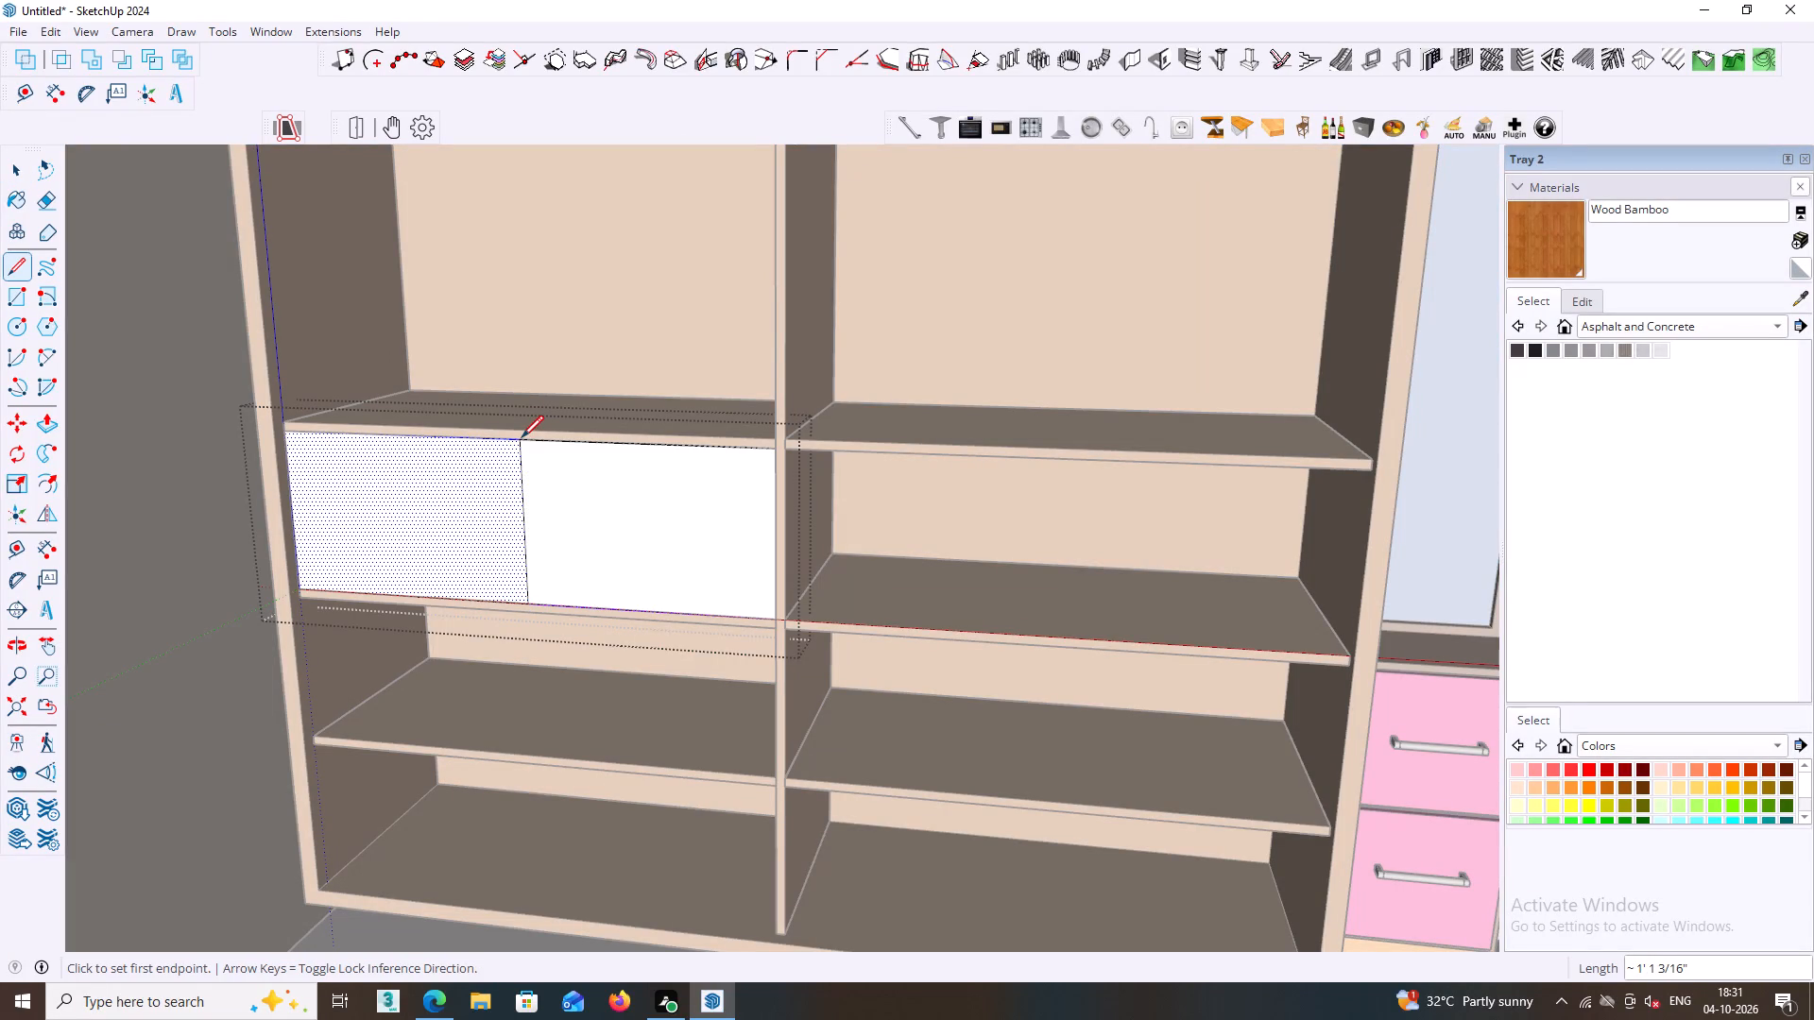
key(space)
Copy the panel's vertical centre line horizontally along the front face.
click(523, 510)
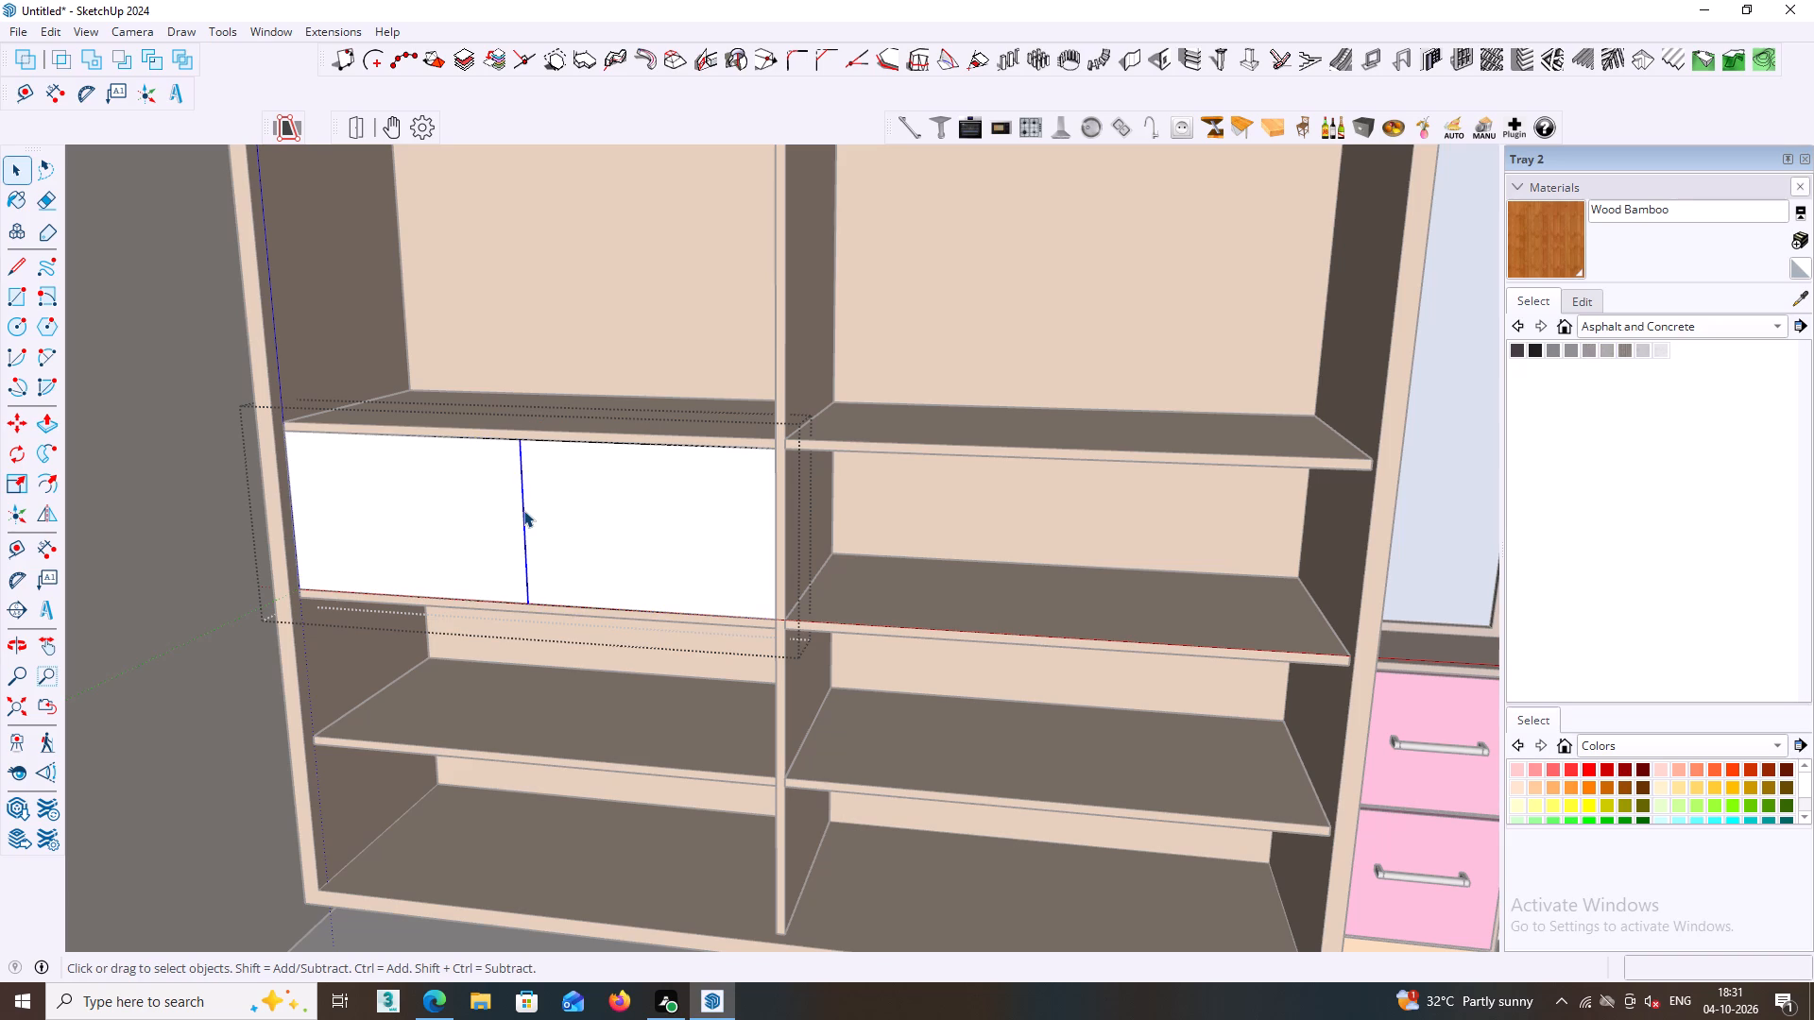
key(m)
click(523, 510)
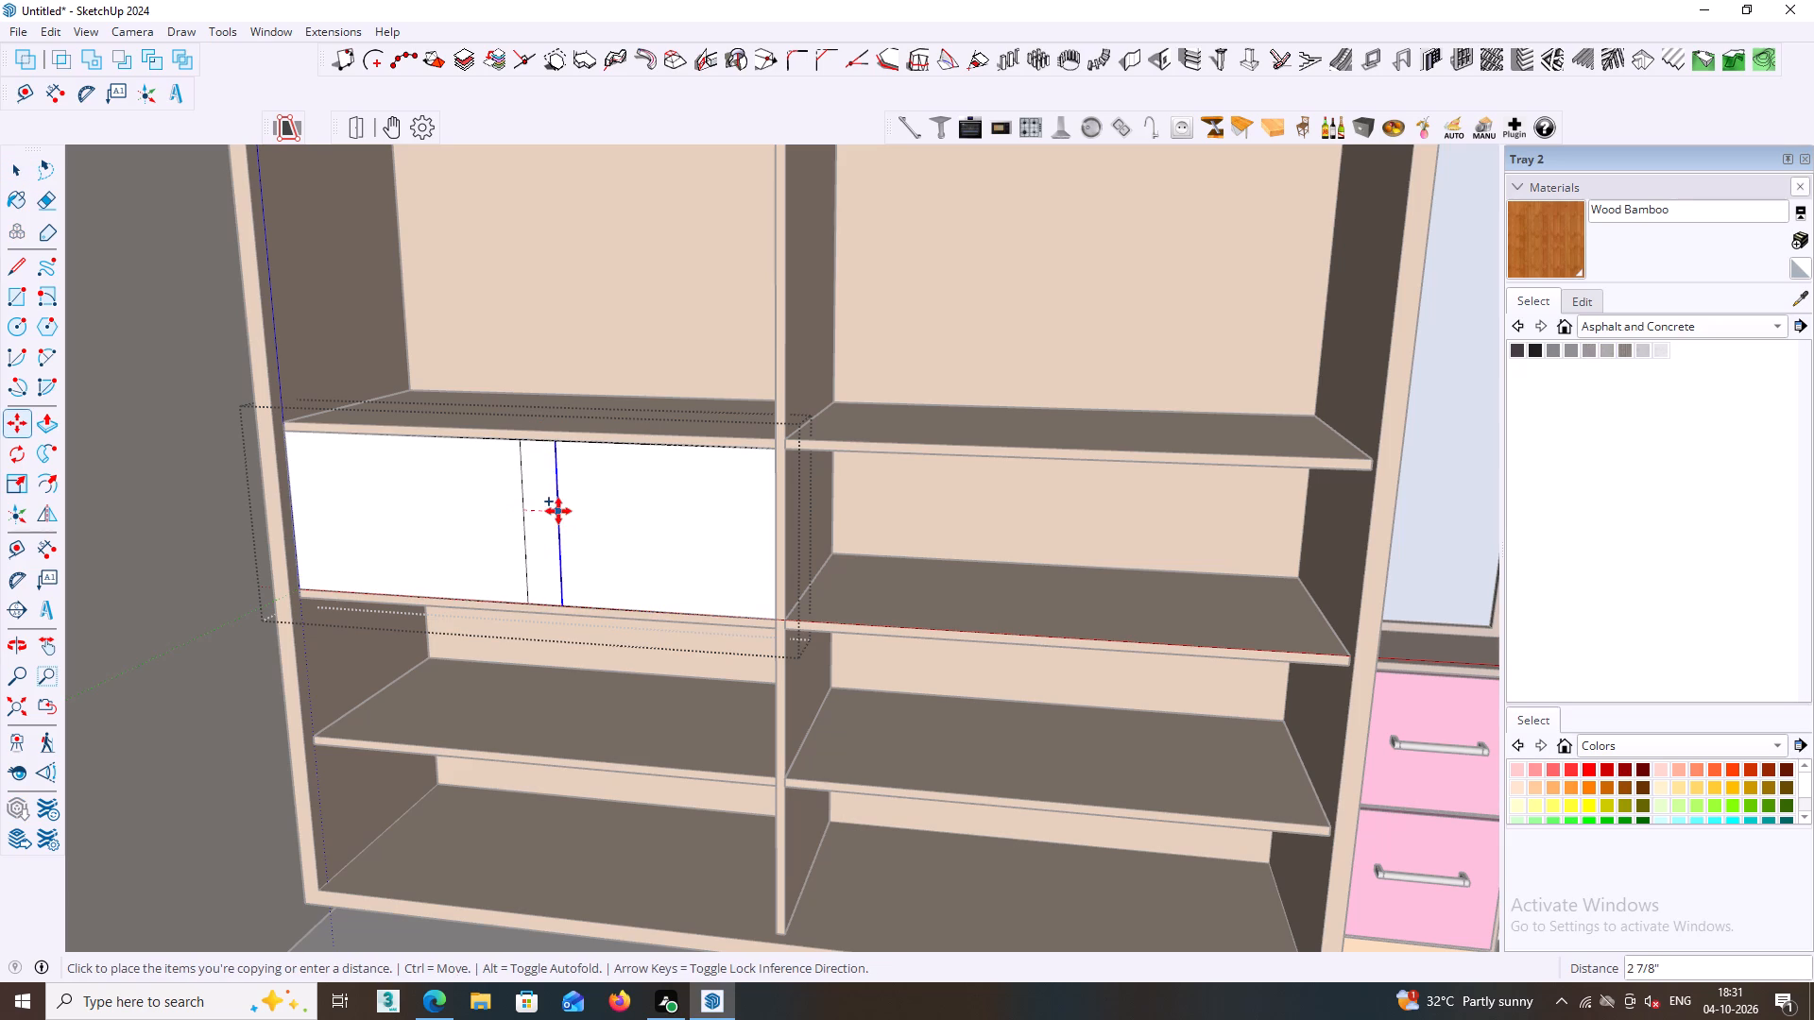
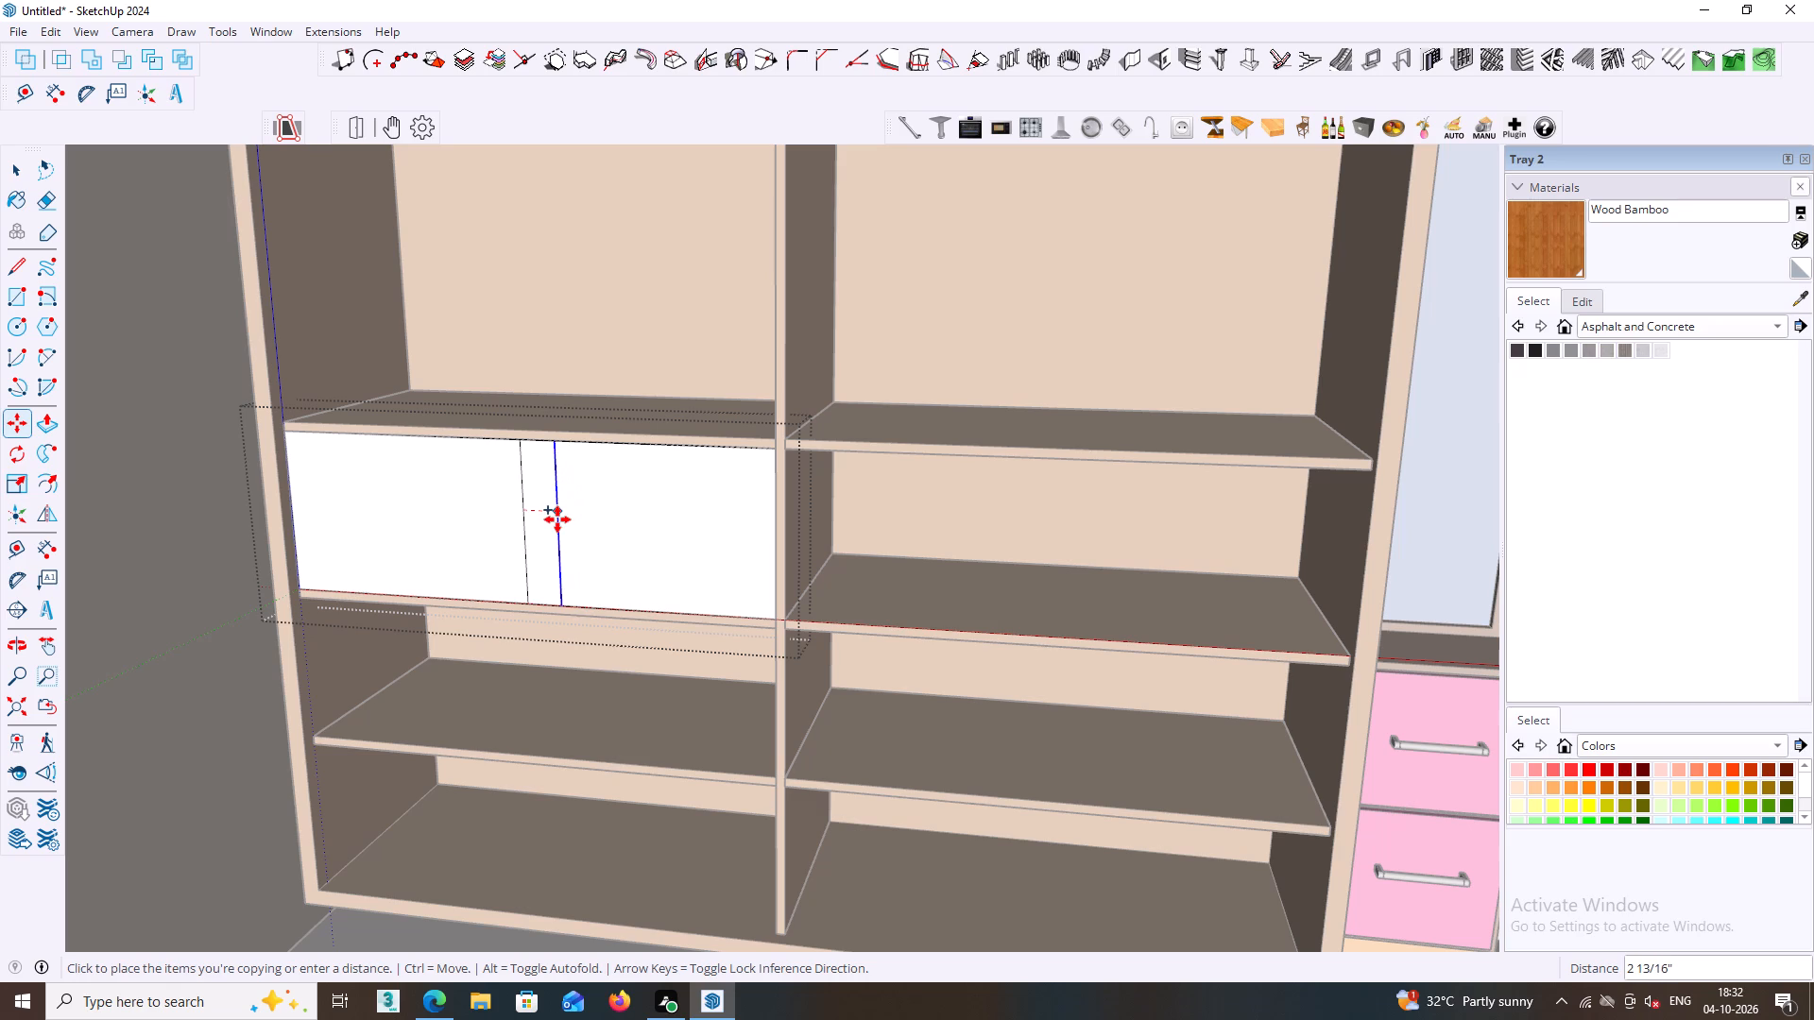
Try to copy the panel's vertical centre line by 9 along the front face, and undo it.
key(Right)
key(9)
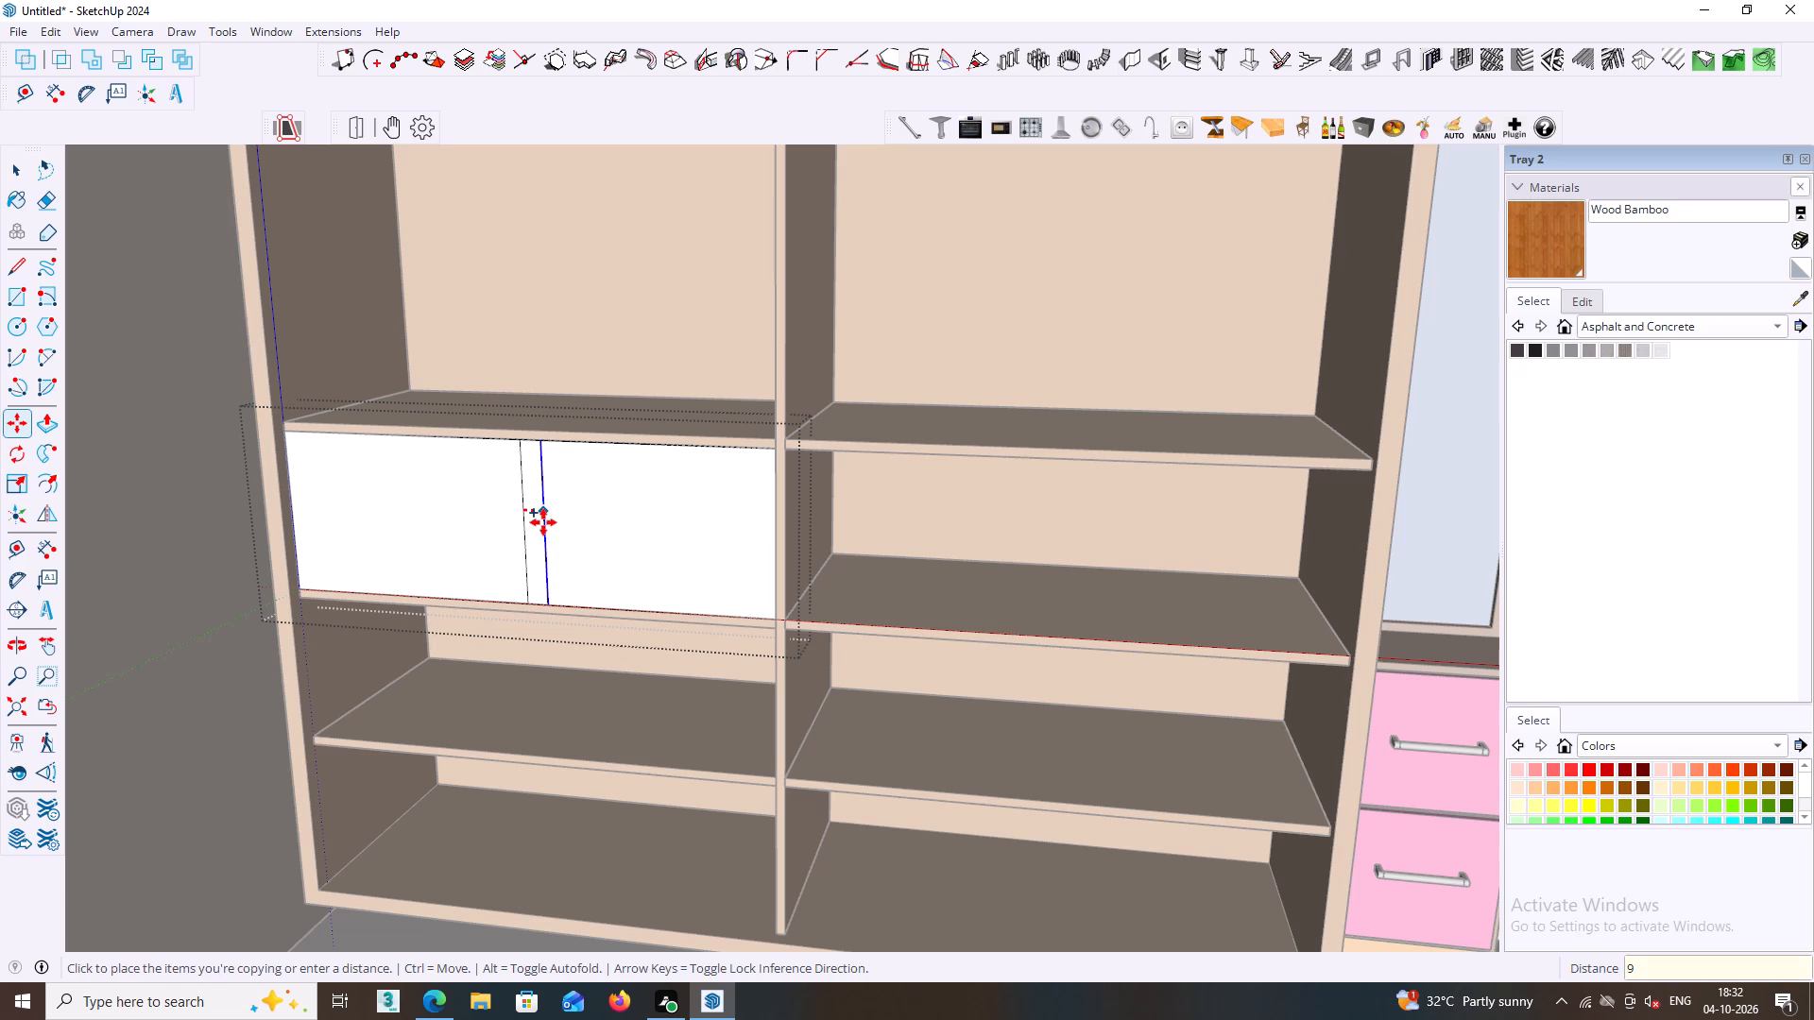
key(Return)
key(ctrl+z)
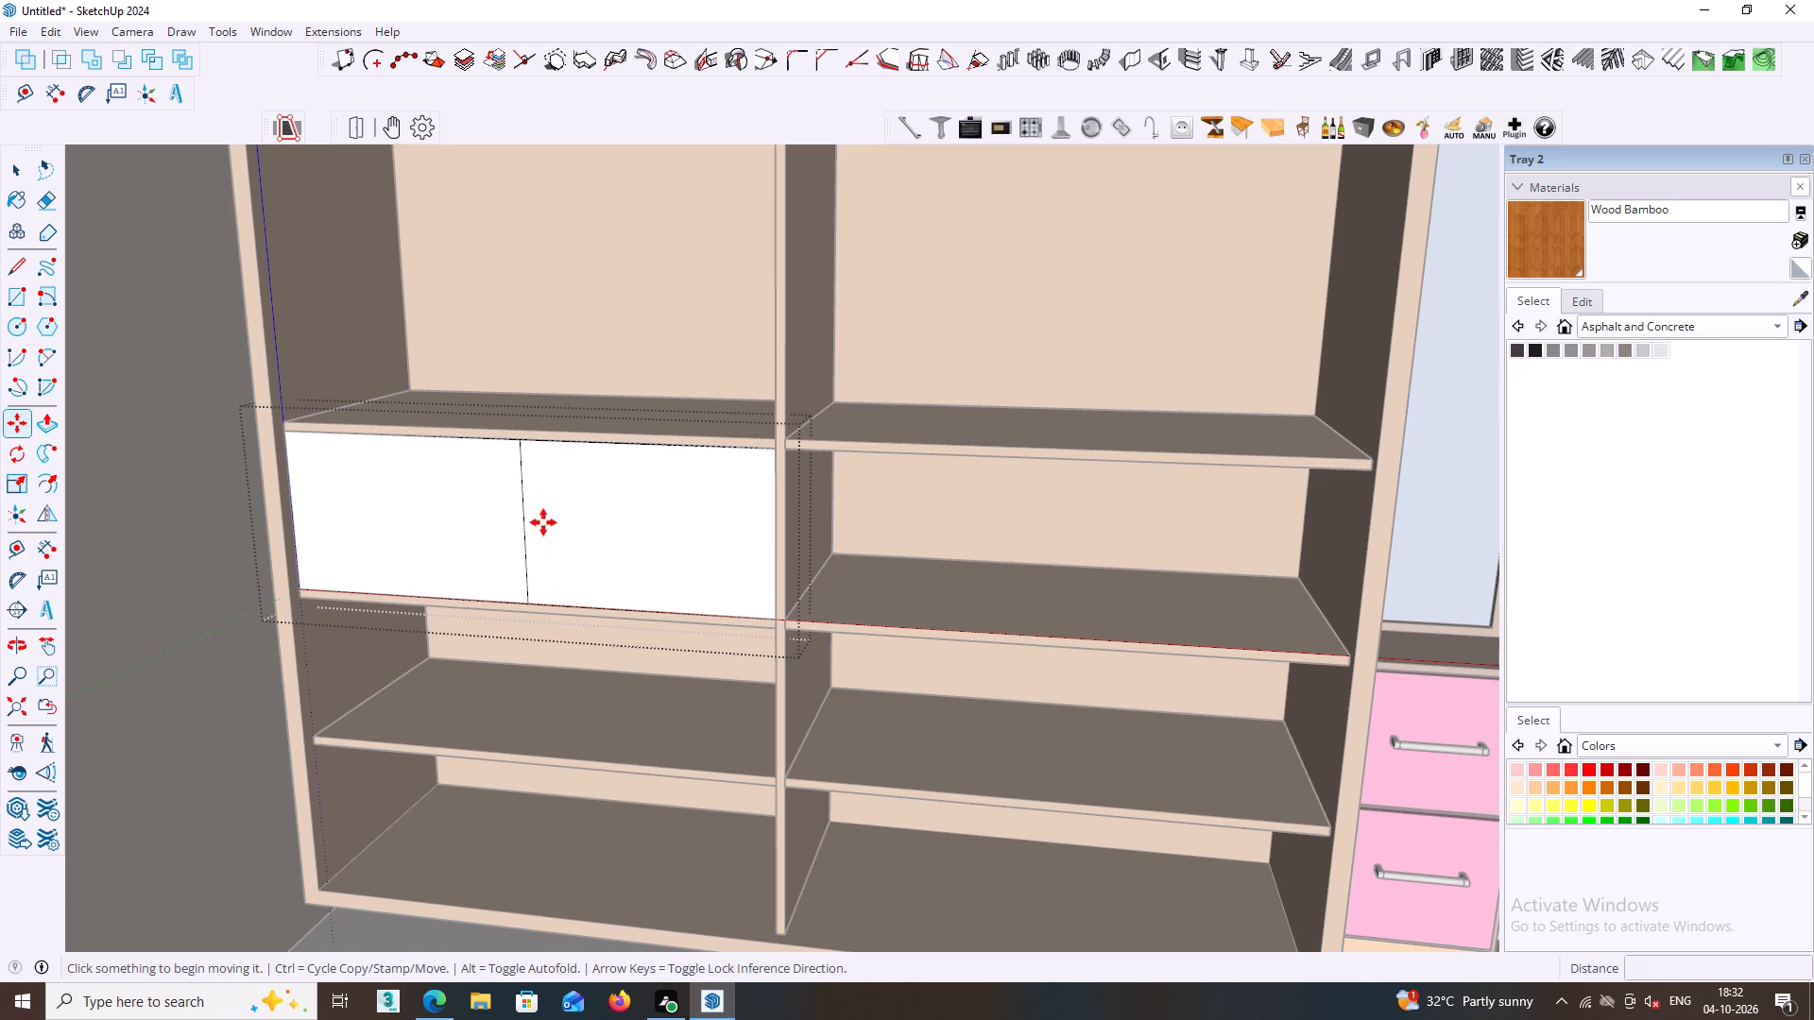
Copy the panel's vertical centre line 9 mm toward the wardrobe's middle partition along the front face.
key(space)
click(523, 561)
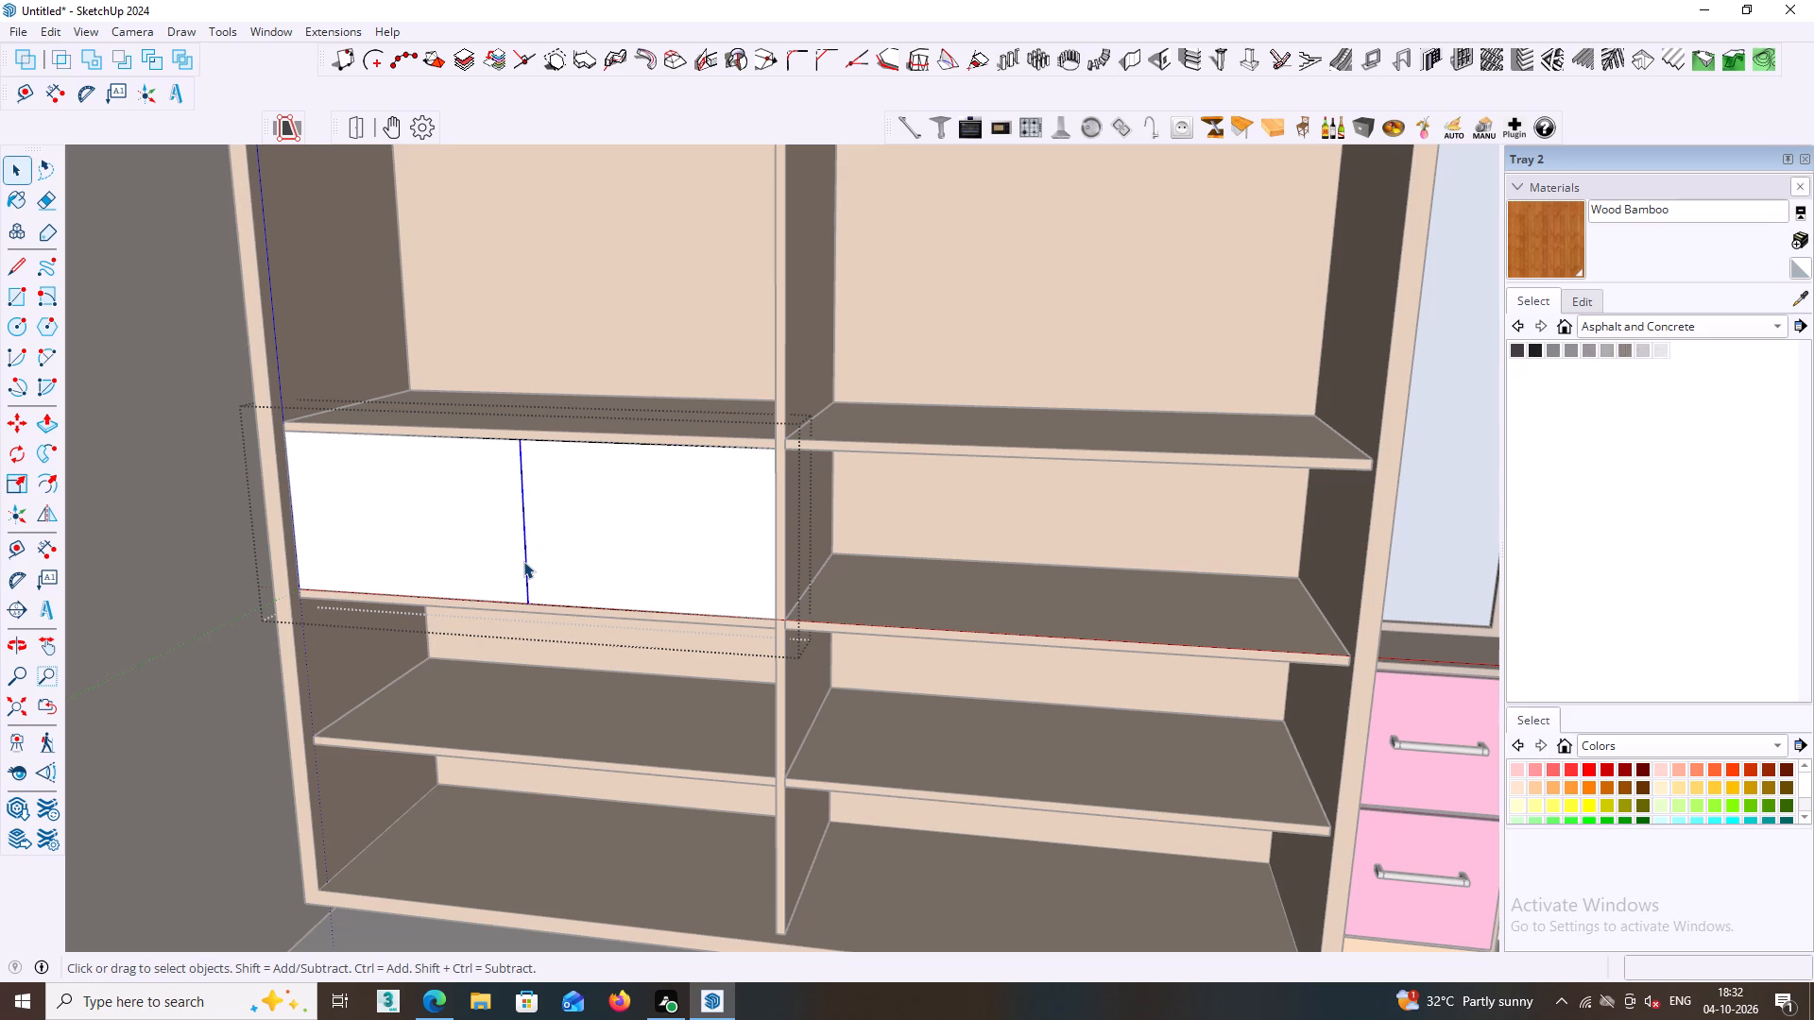
key(m)
click(523, 561)
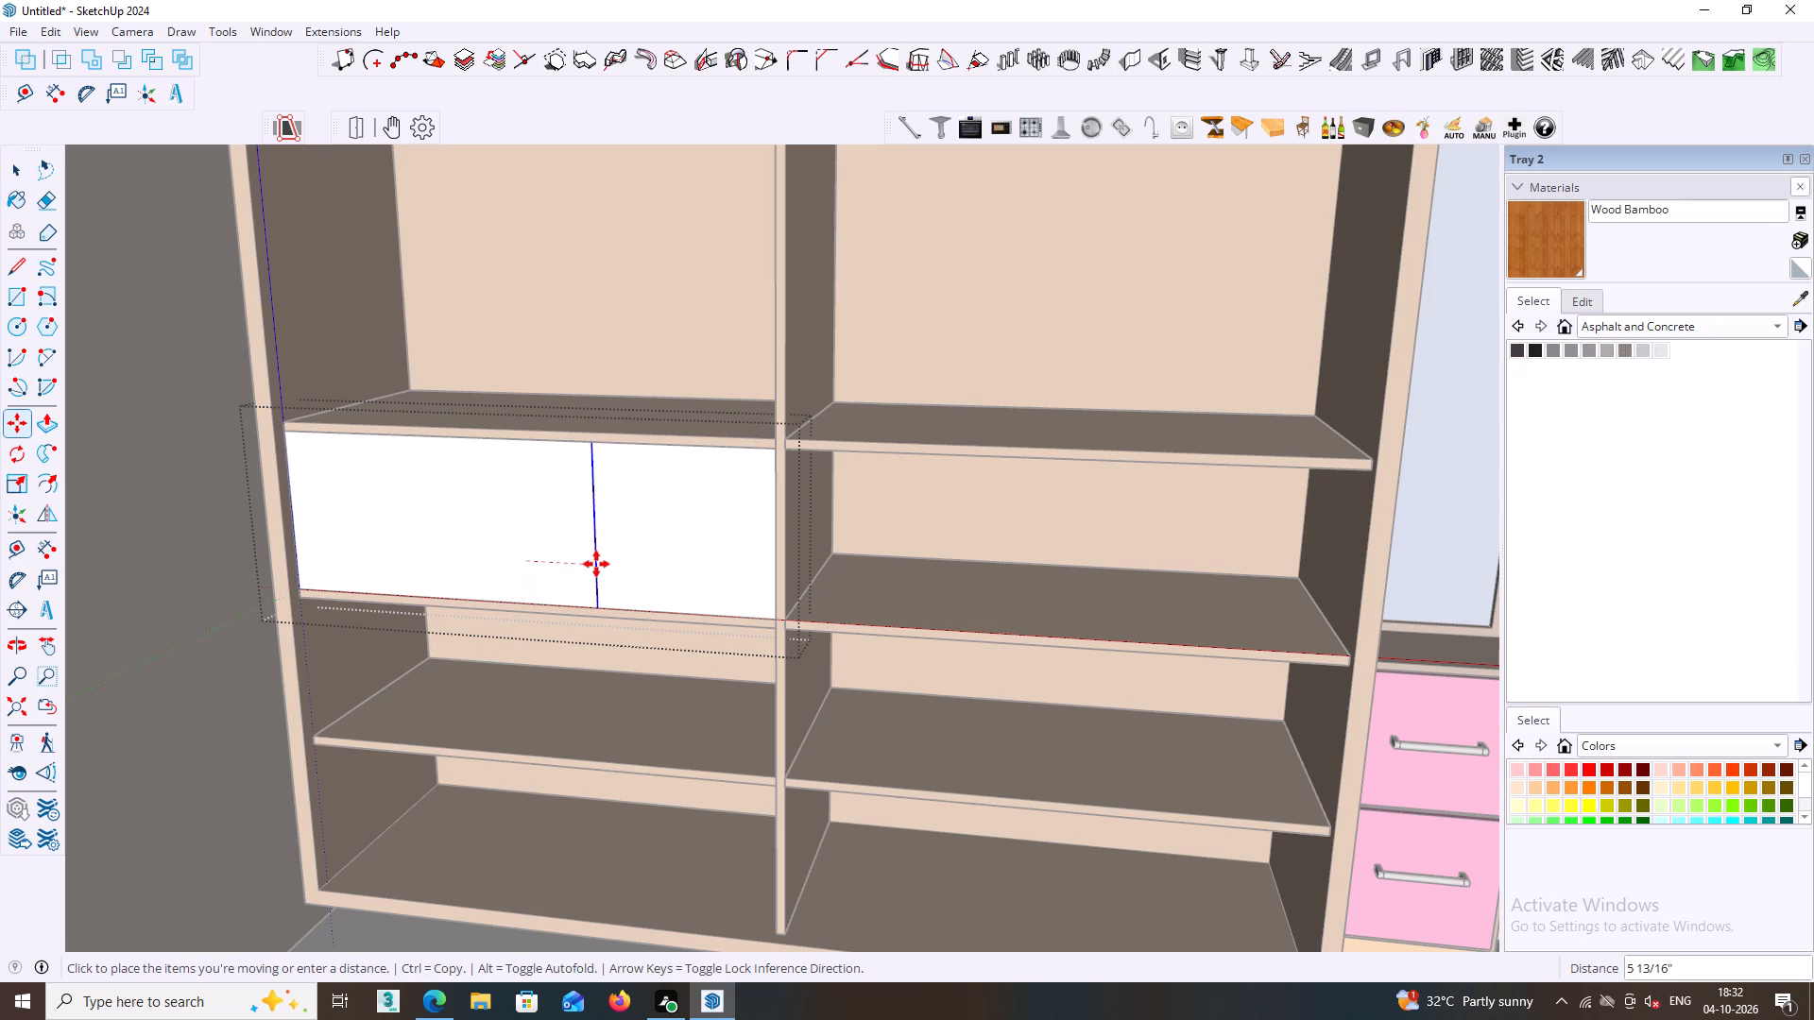
key(9)
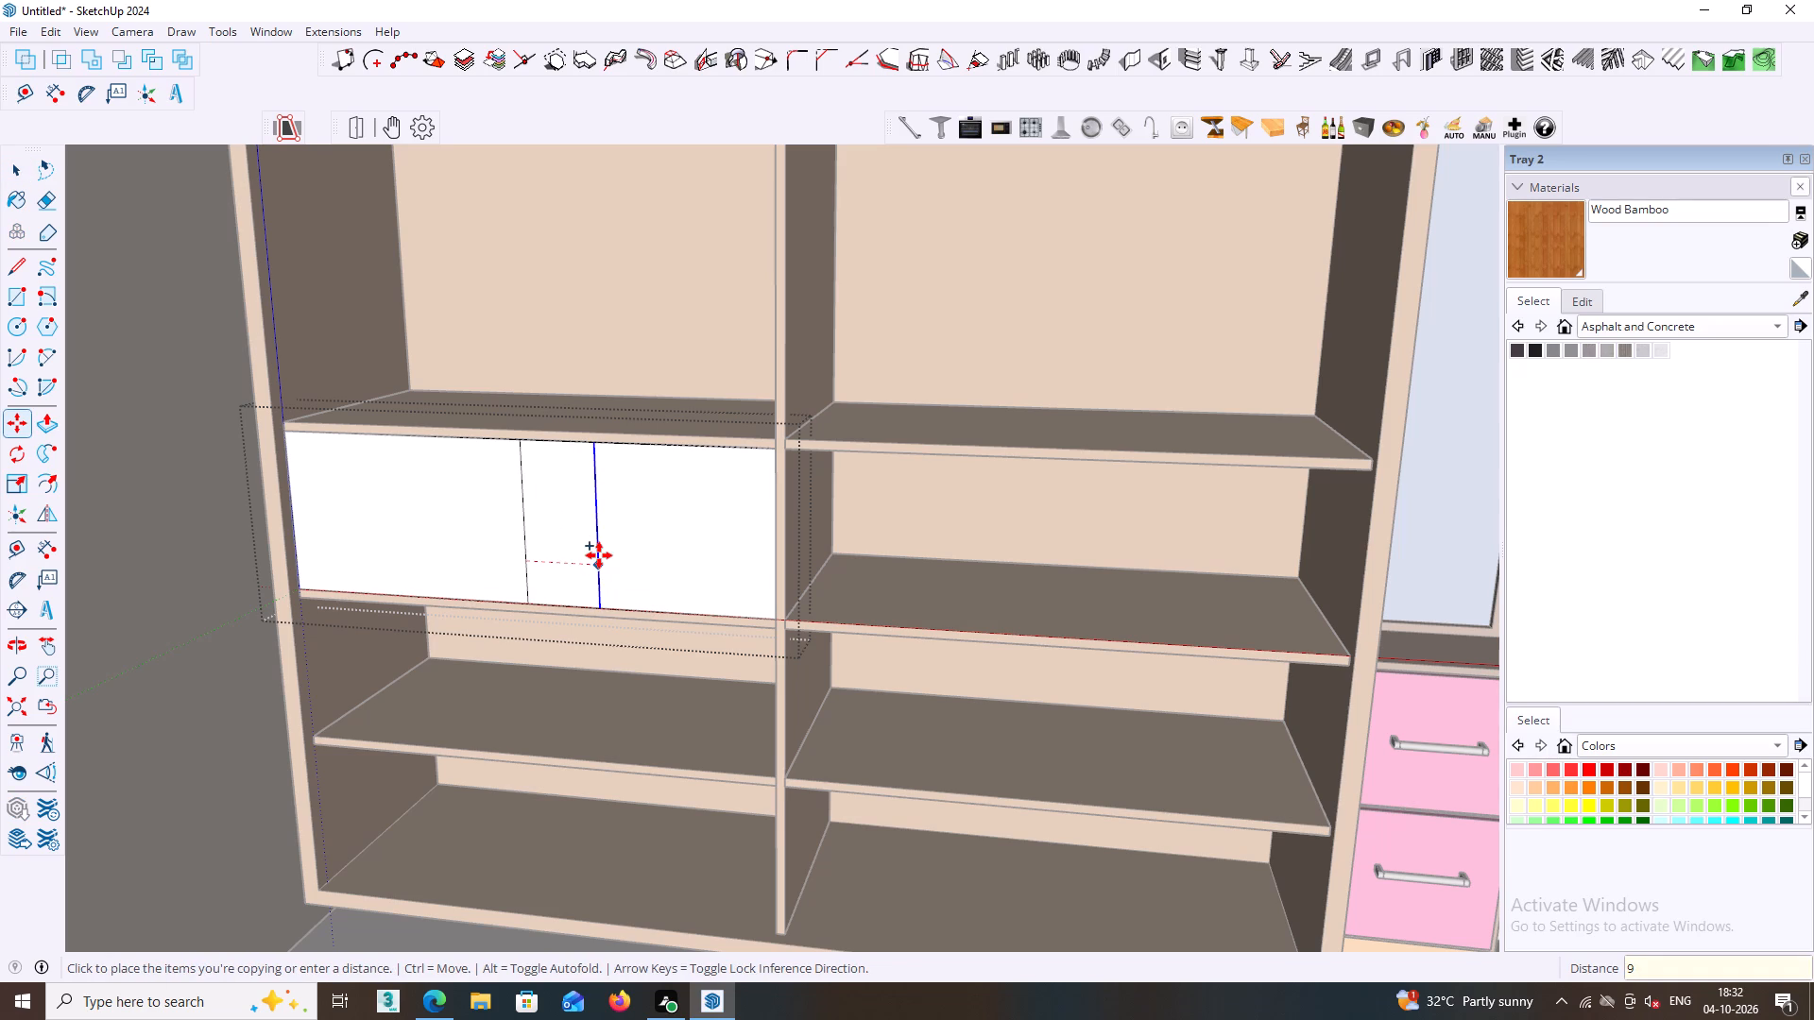
text(MM)
key(Return)
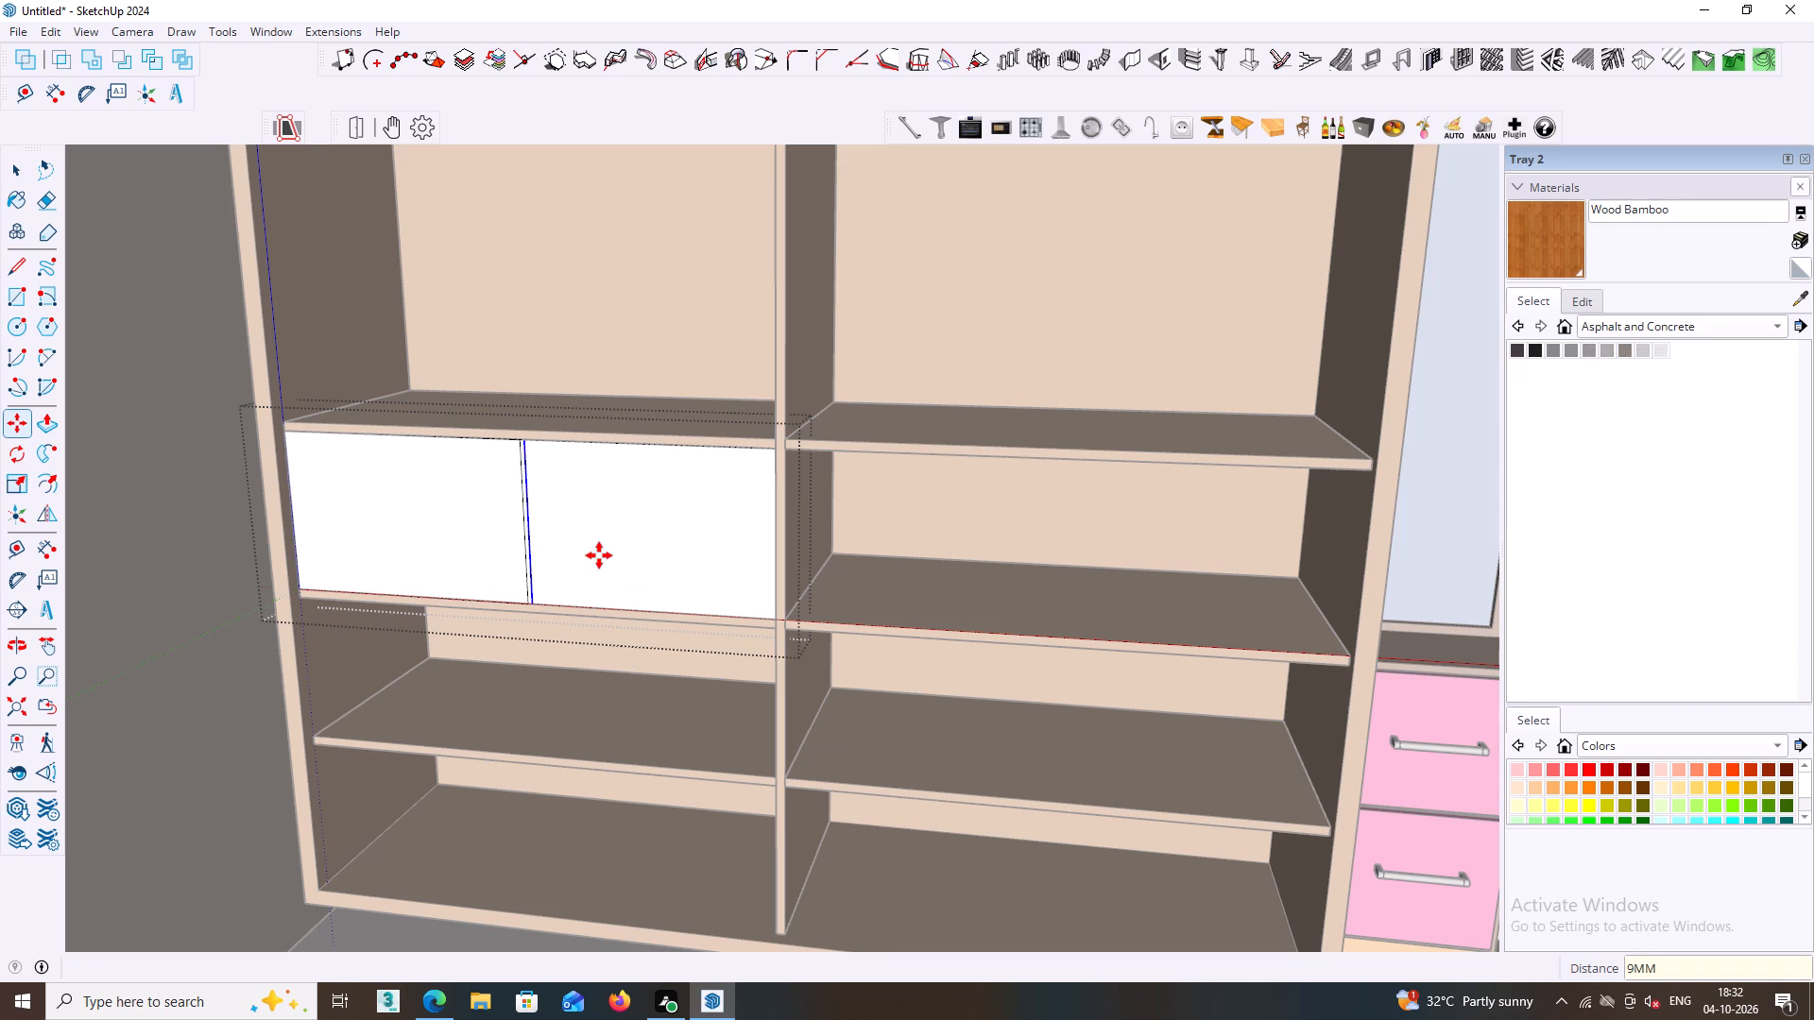
Copy the offset line 18 mm back across the centre line toward the wardrobe's outer side.
scroll(426, 523, up, 8)
click(569, 581)
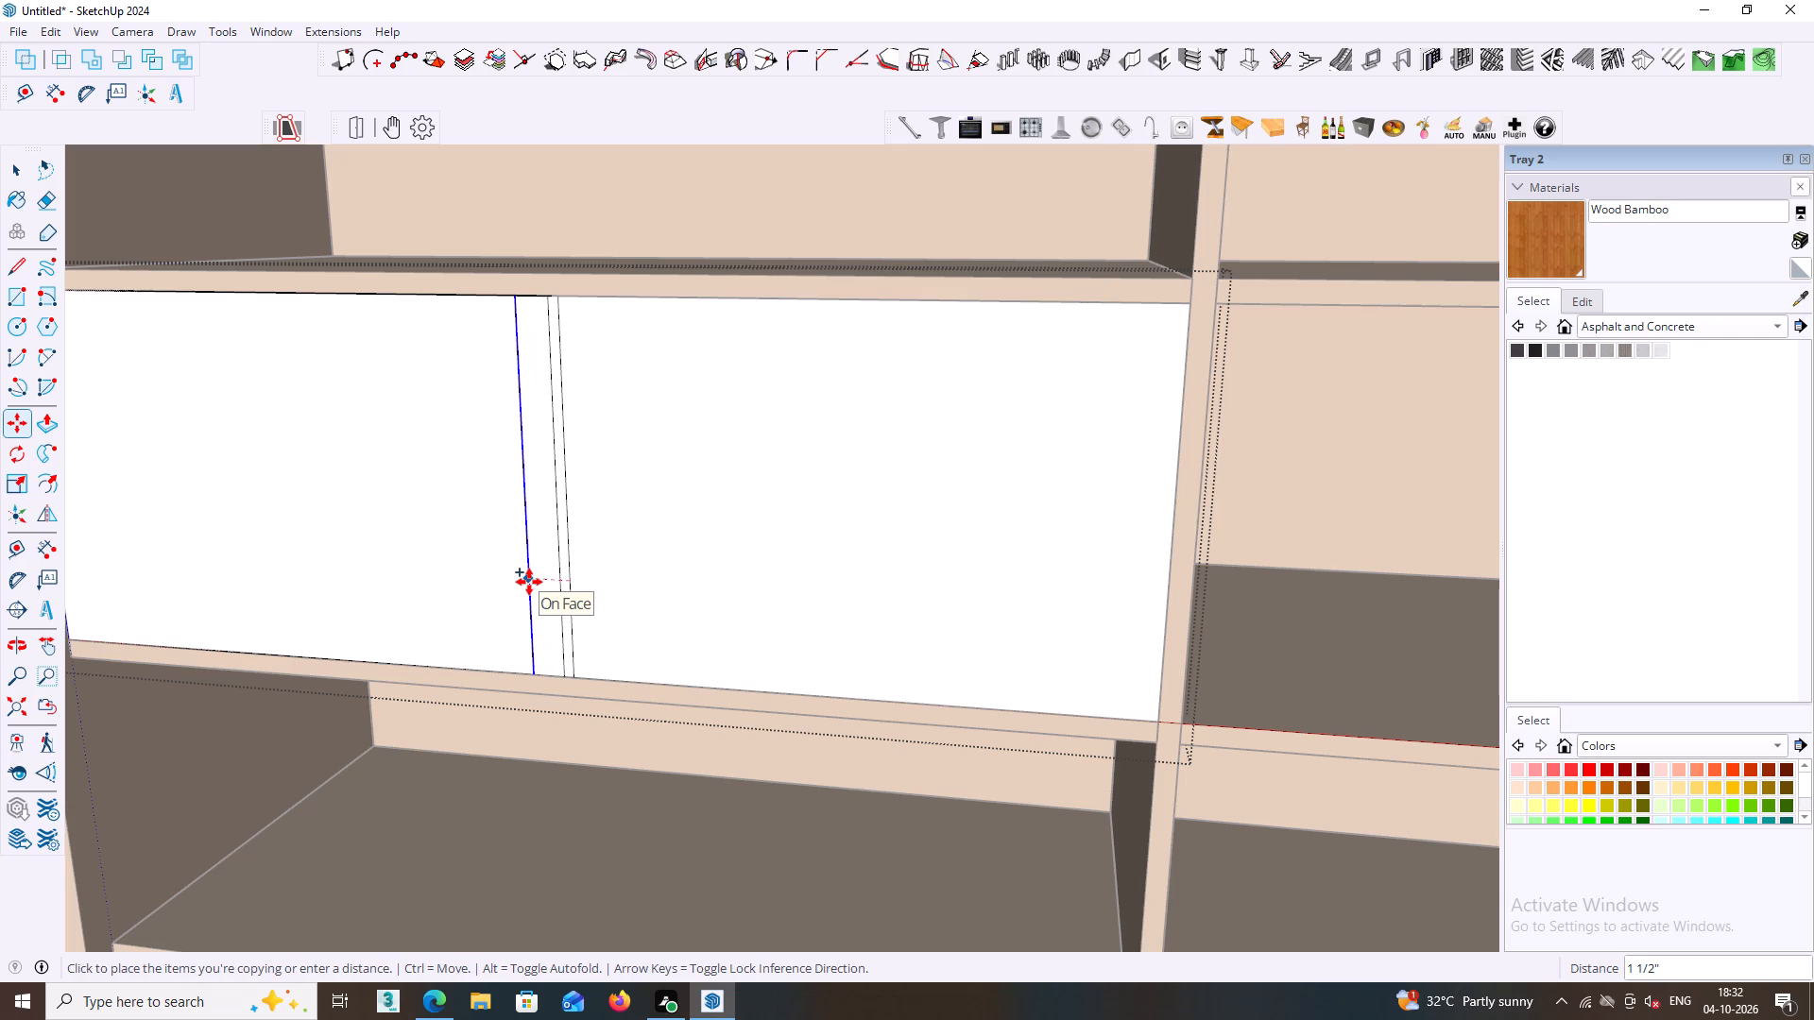
text(18)
text(MM)
key(Return)
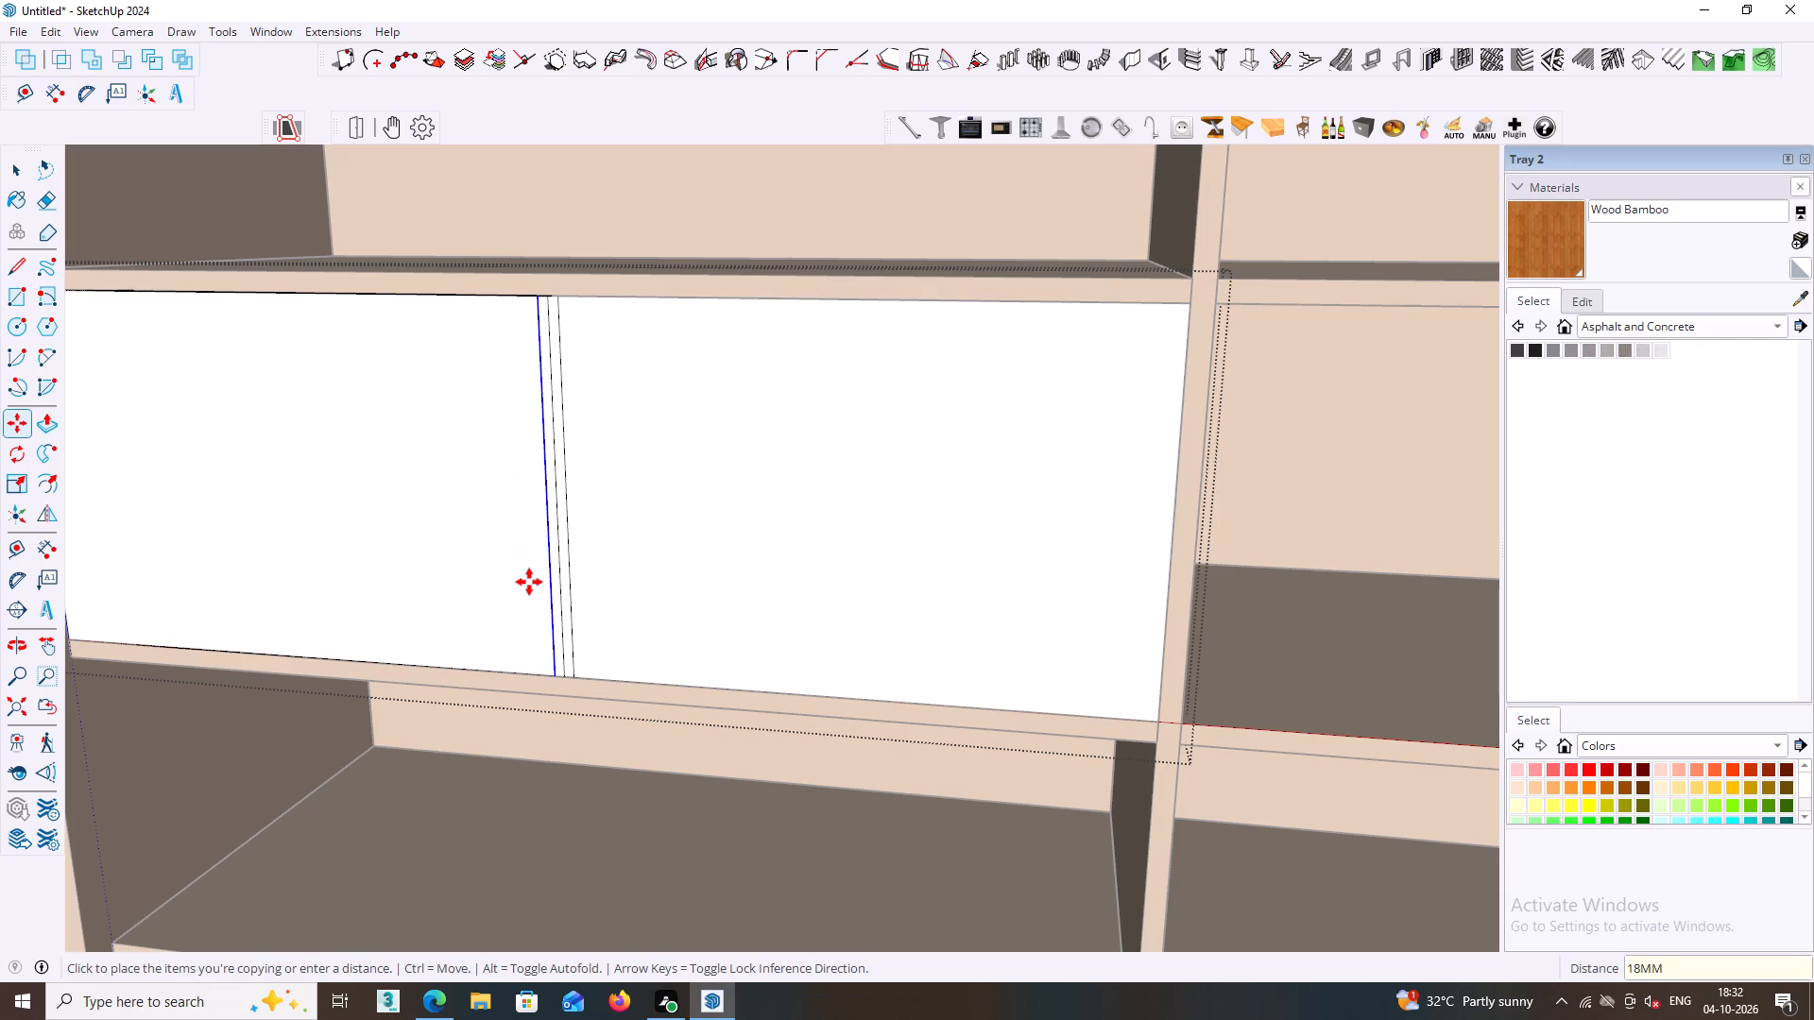
Delete the original centre line between the two offset lines on the panel face.
key(space)
click(560, 611)
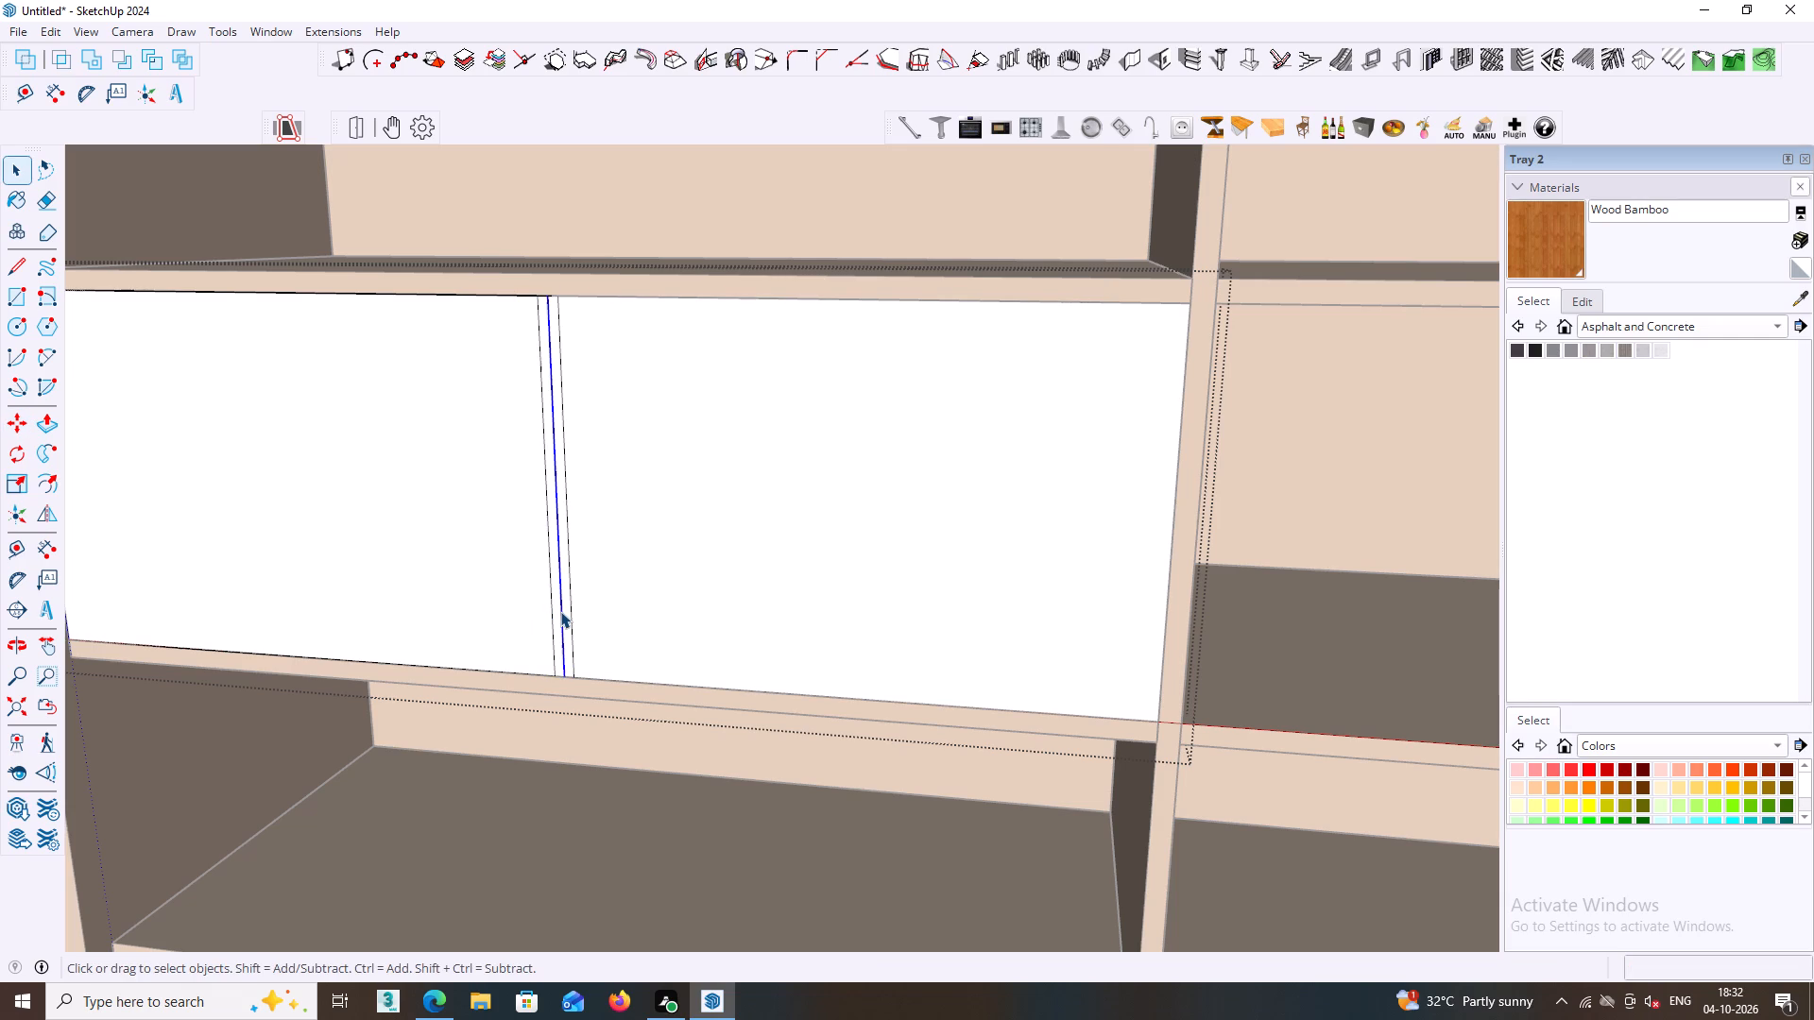
key(backslash)
key(Delete)
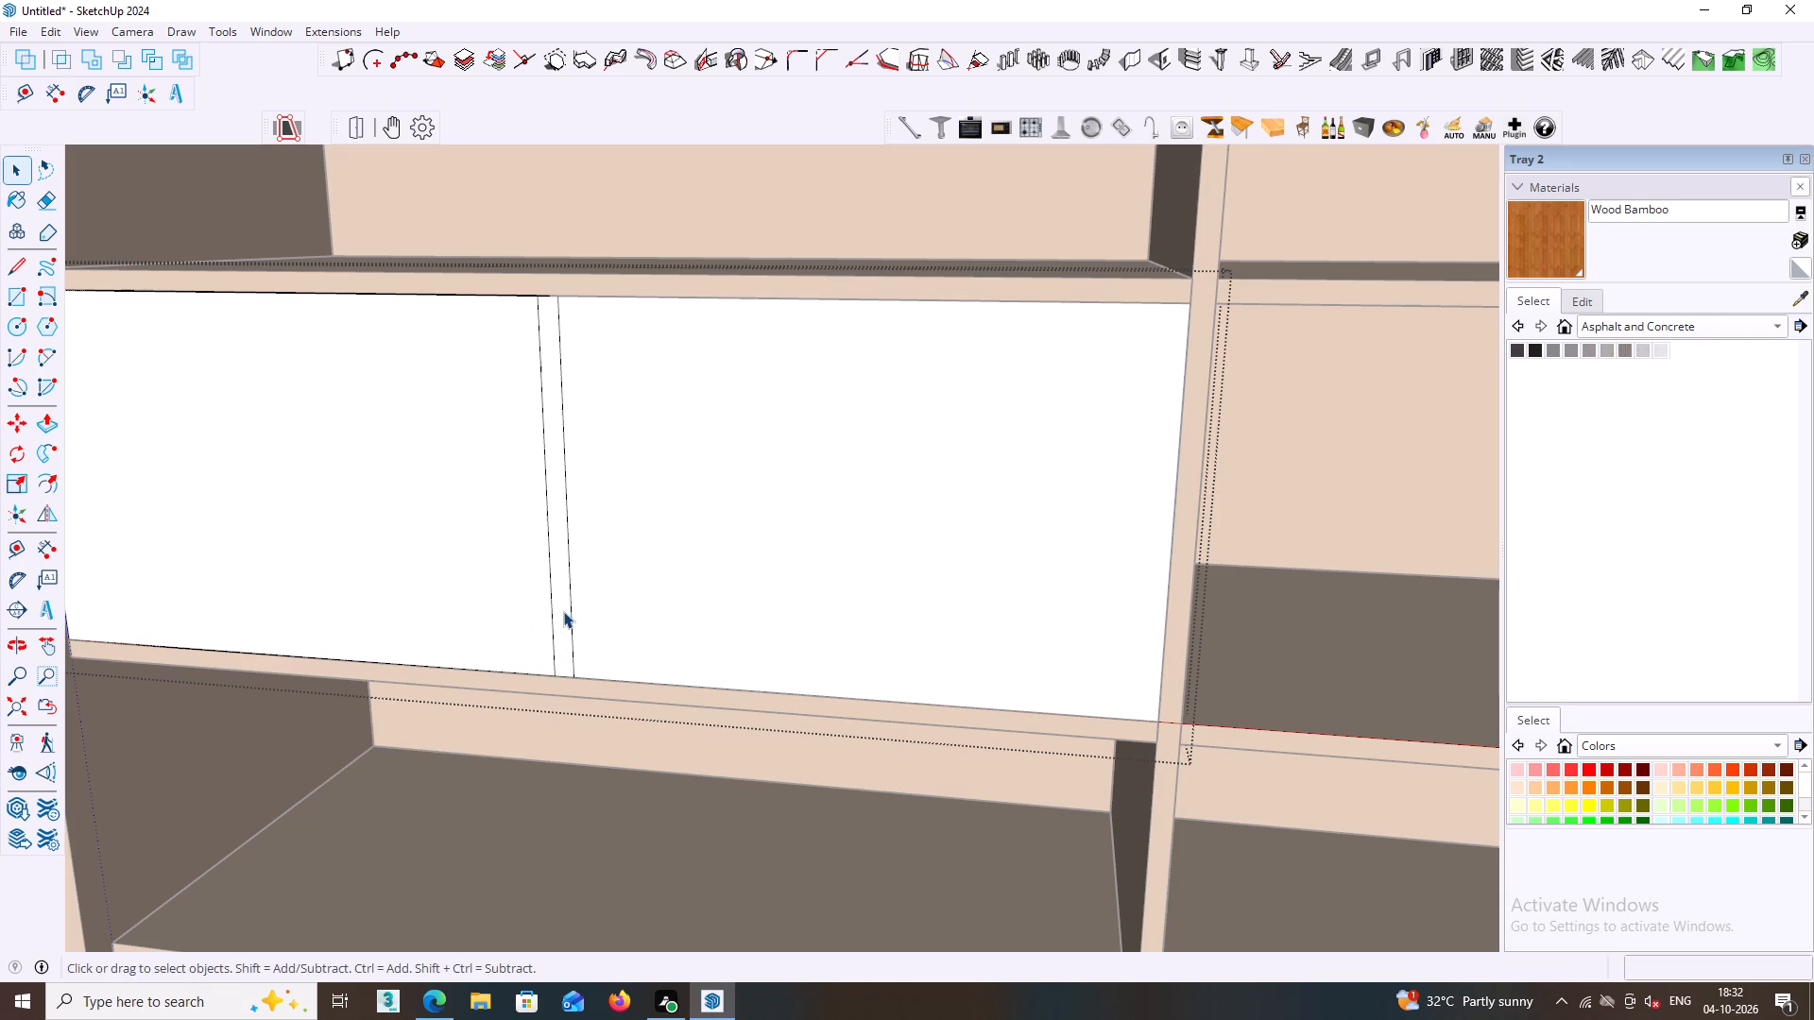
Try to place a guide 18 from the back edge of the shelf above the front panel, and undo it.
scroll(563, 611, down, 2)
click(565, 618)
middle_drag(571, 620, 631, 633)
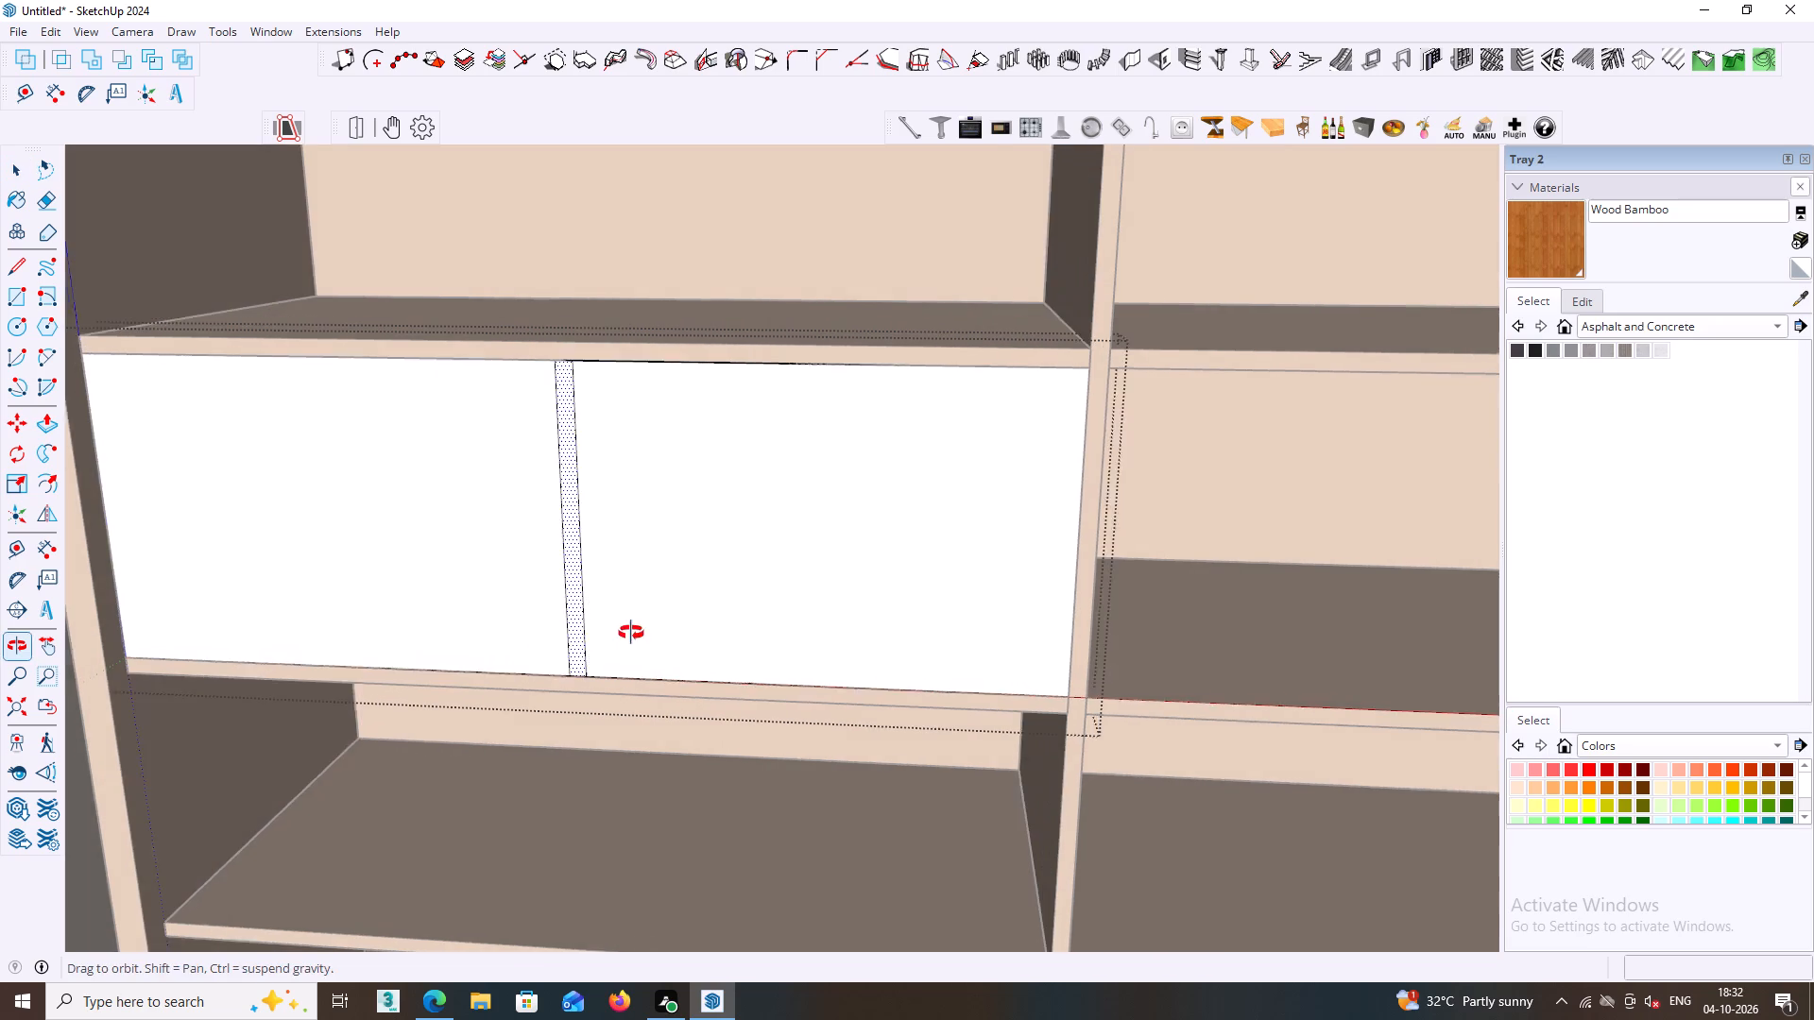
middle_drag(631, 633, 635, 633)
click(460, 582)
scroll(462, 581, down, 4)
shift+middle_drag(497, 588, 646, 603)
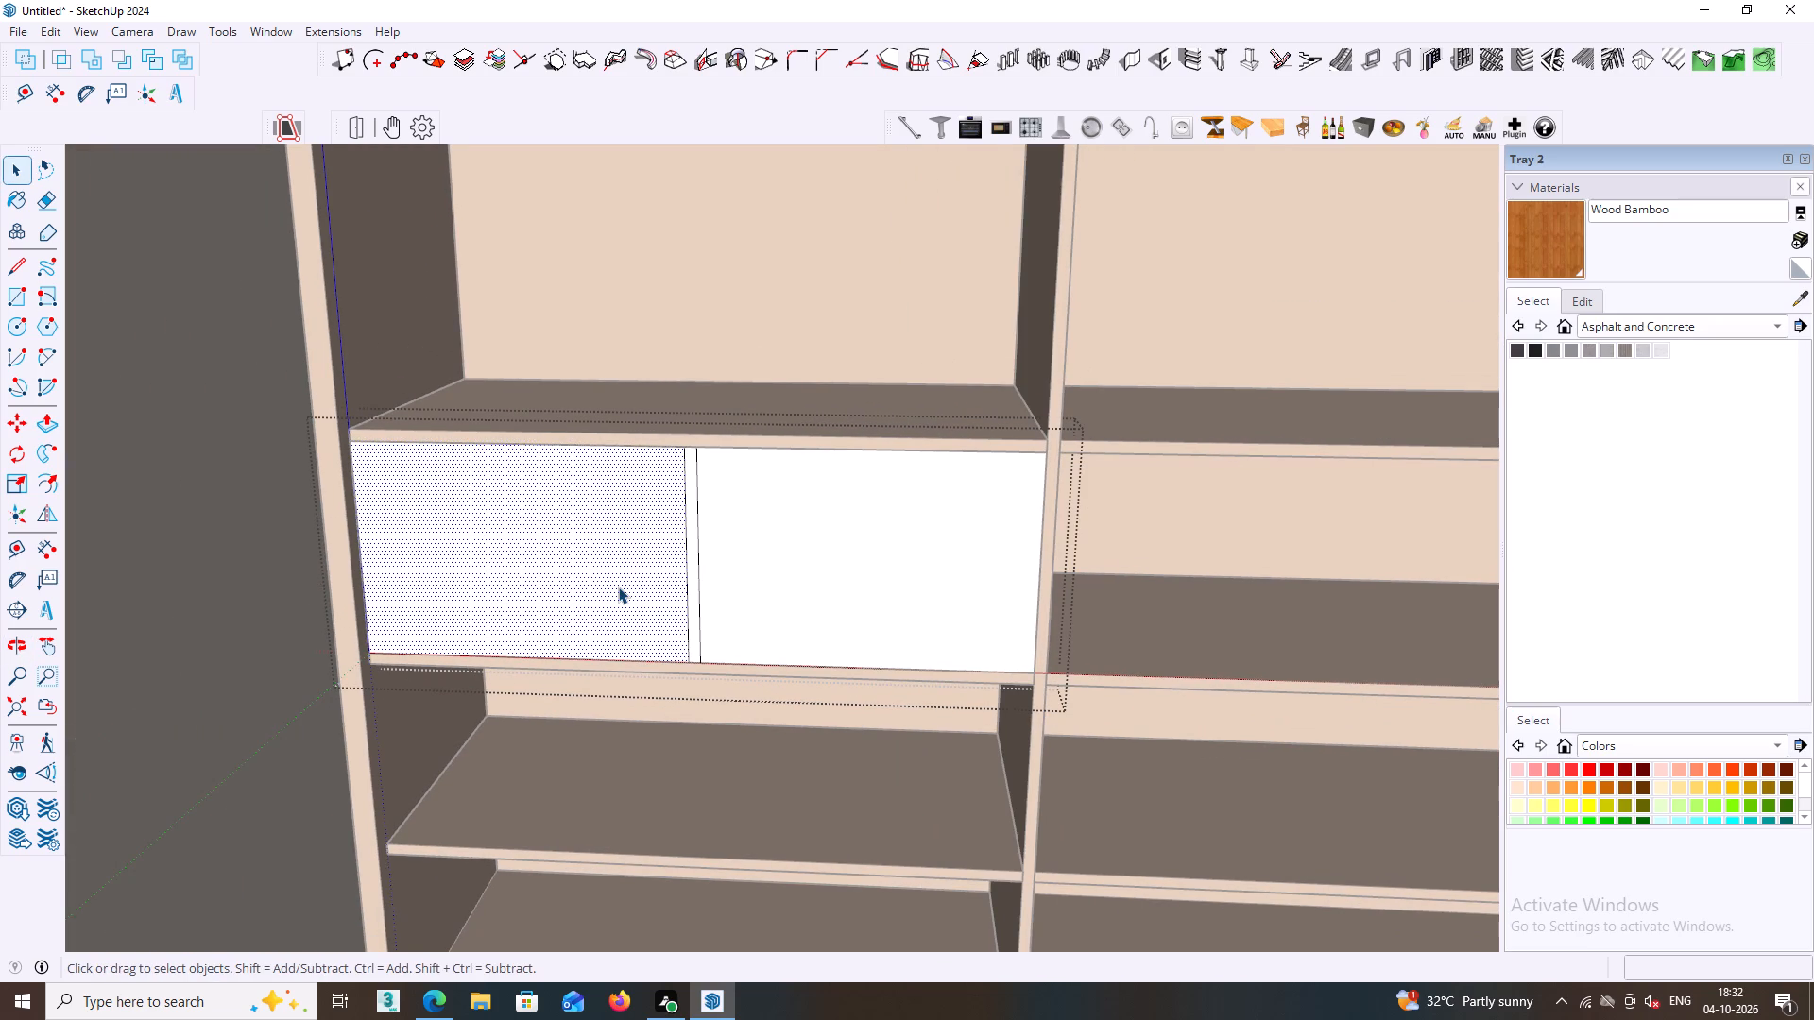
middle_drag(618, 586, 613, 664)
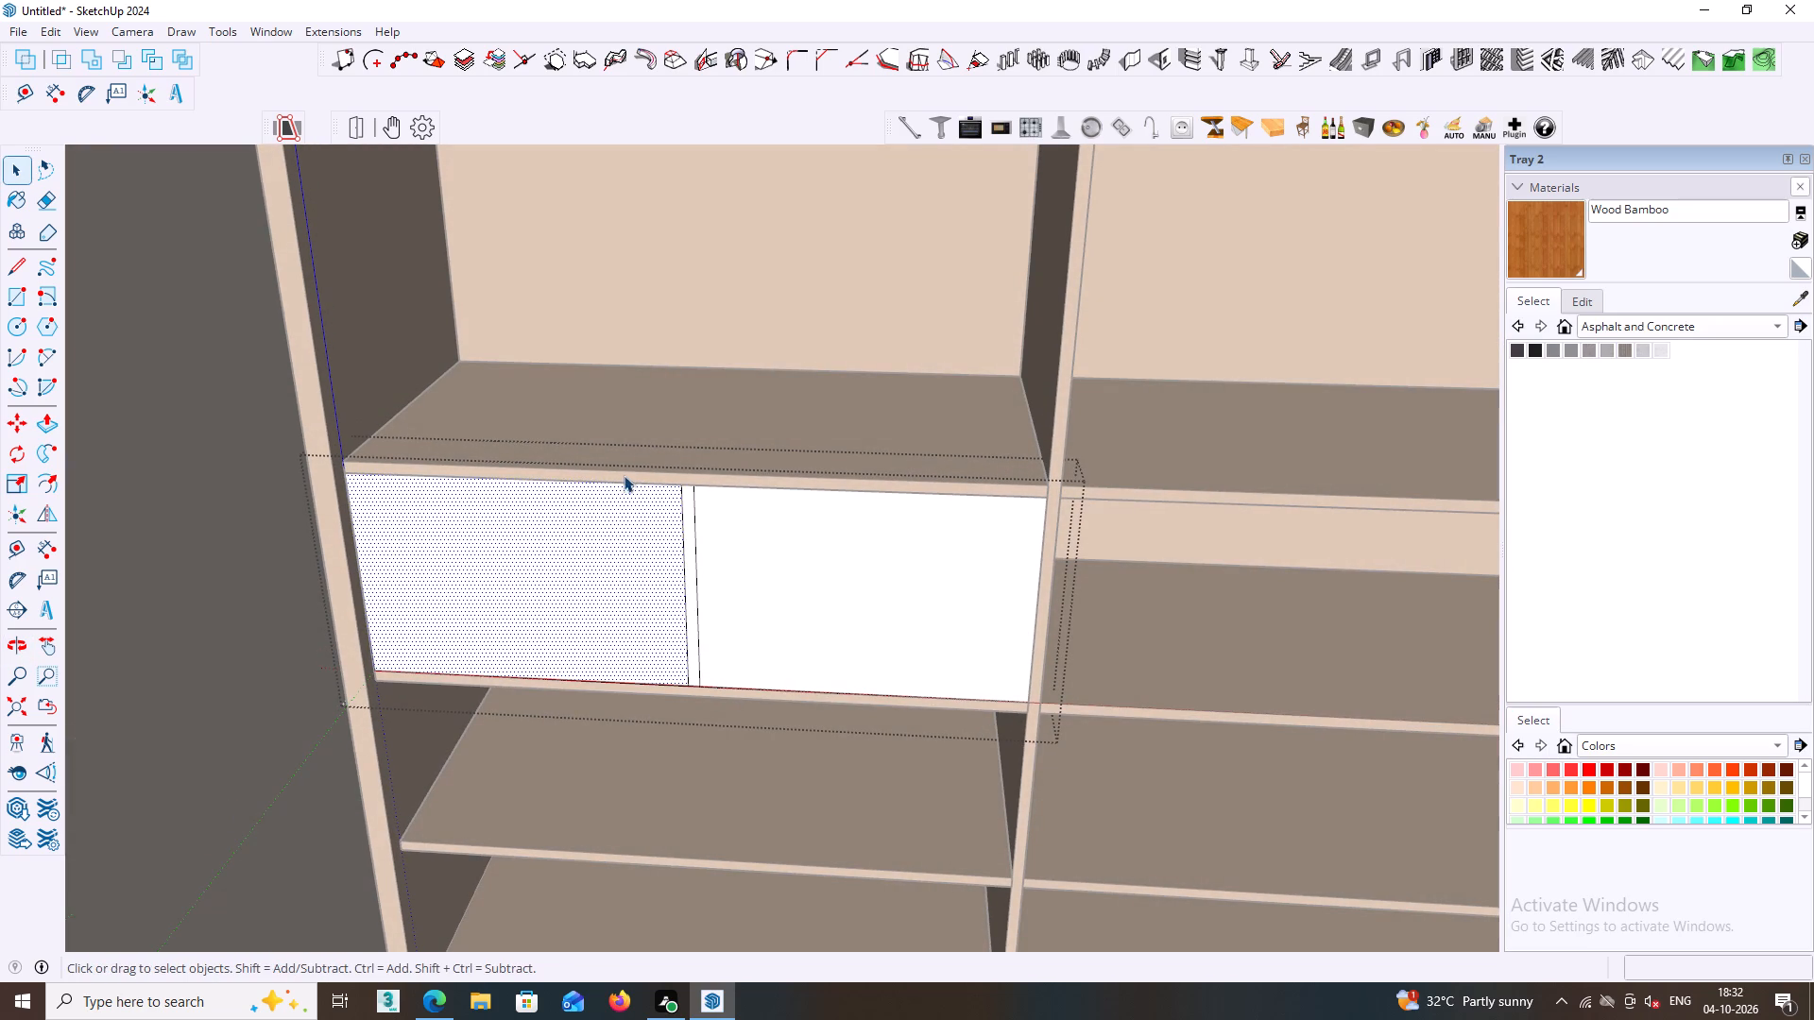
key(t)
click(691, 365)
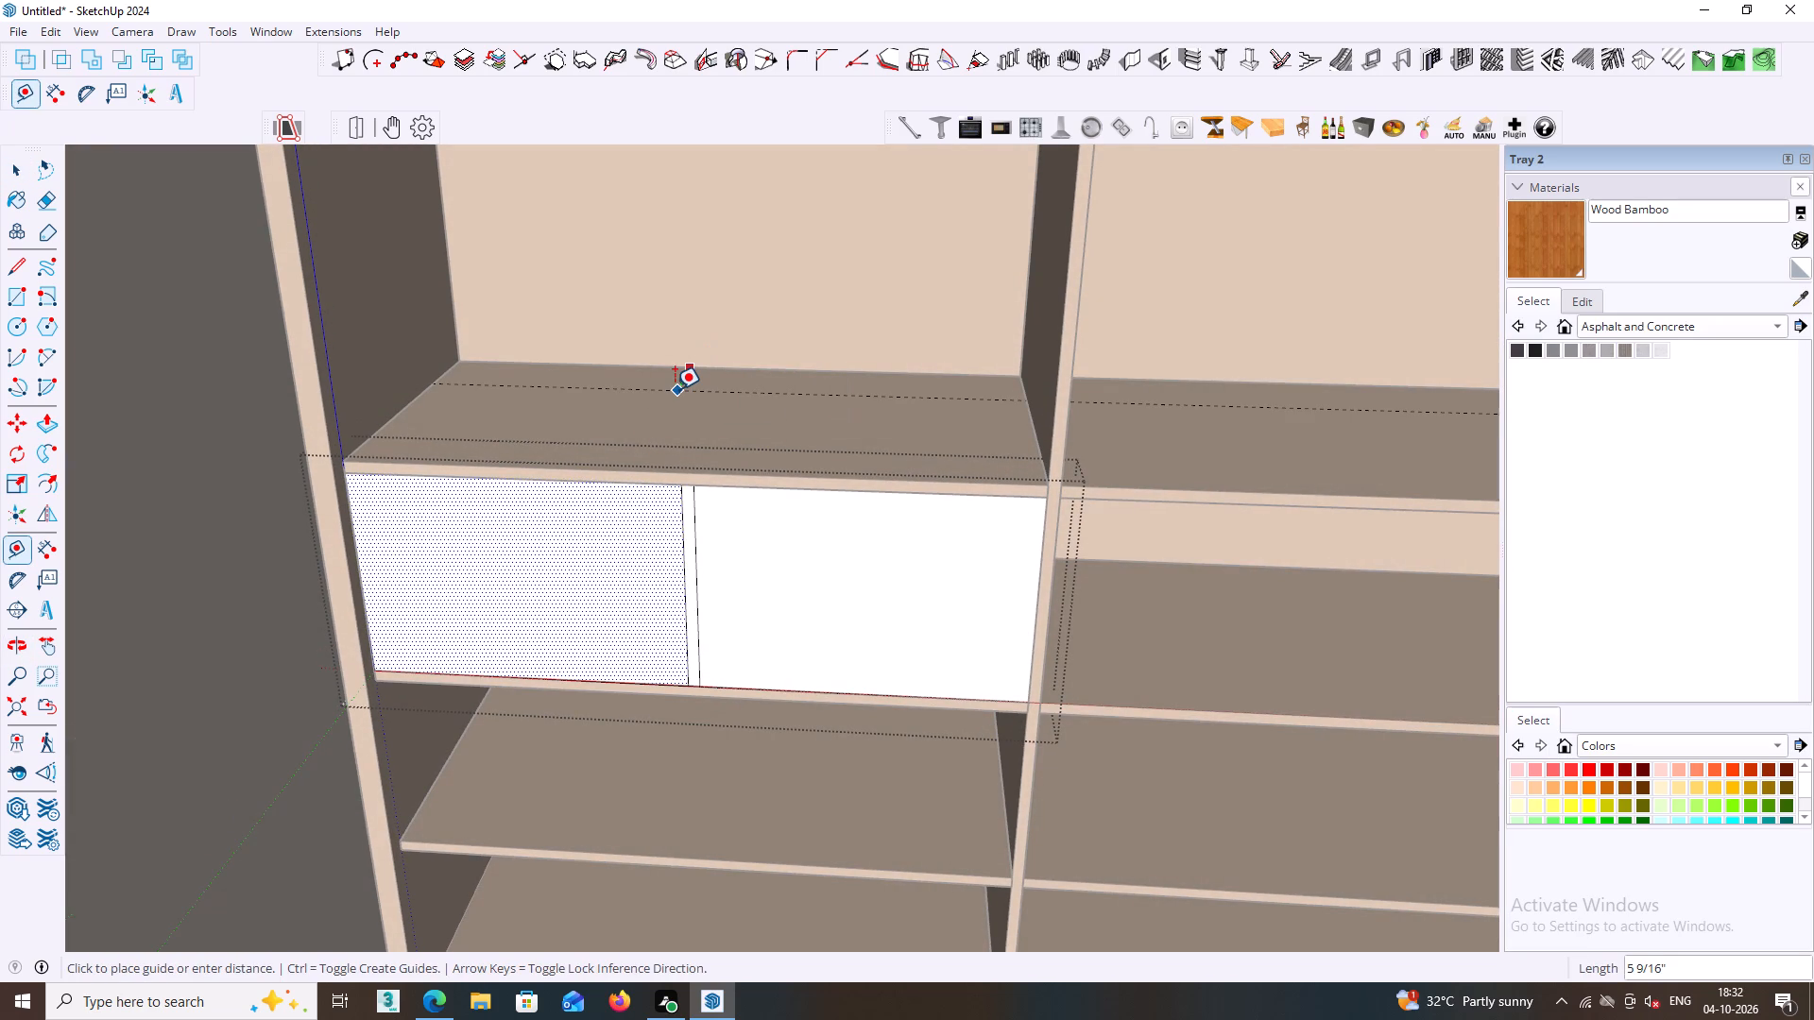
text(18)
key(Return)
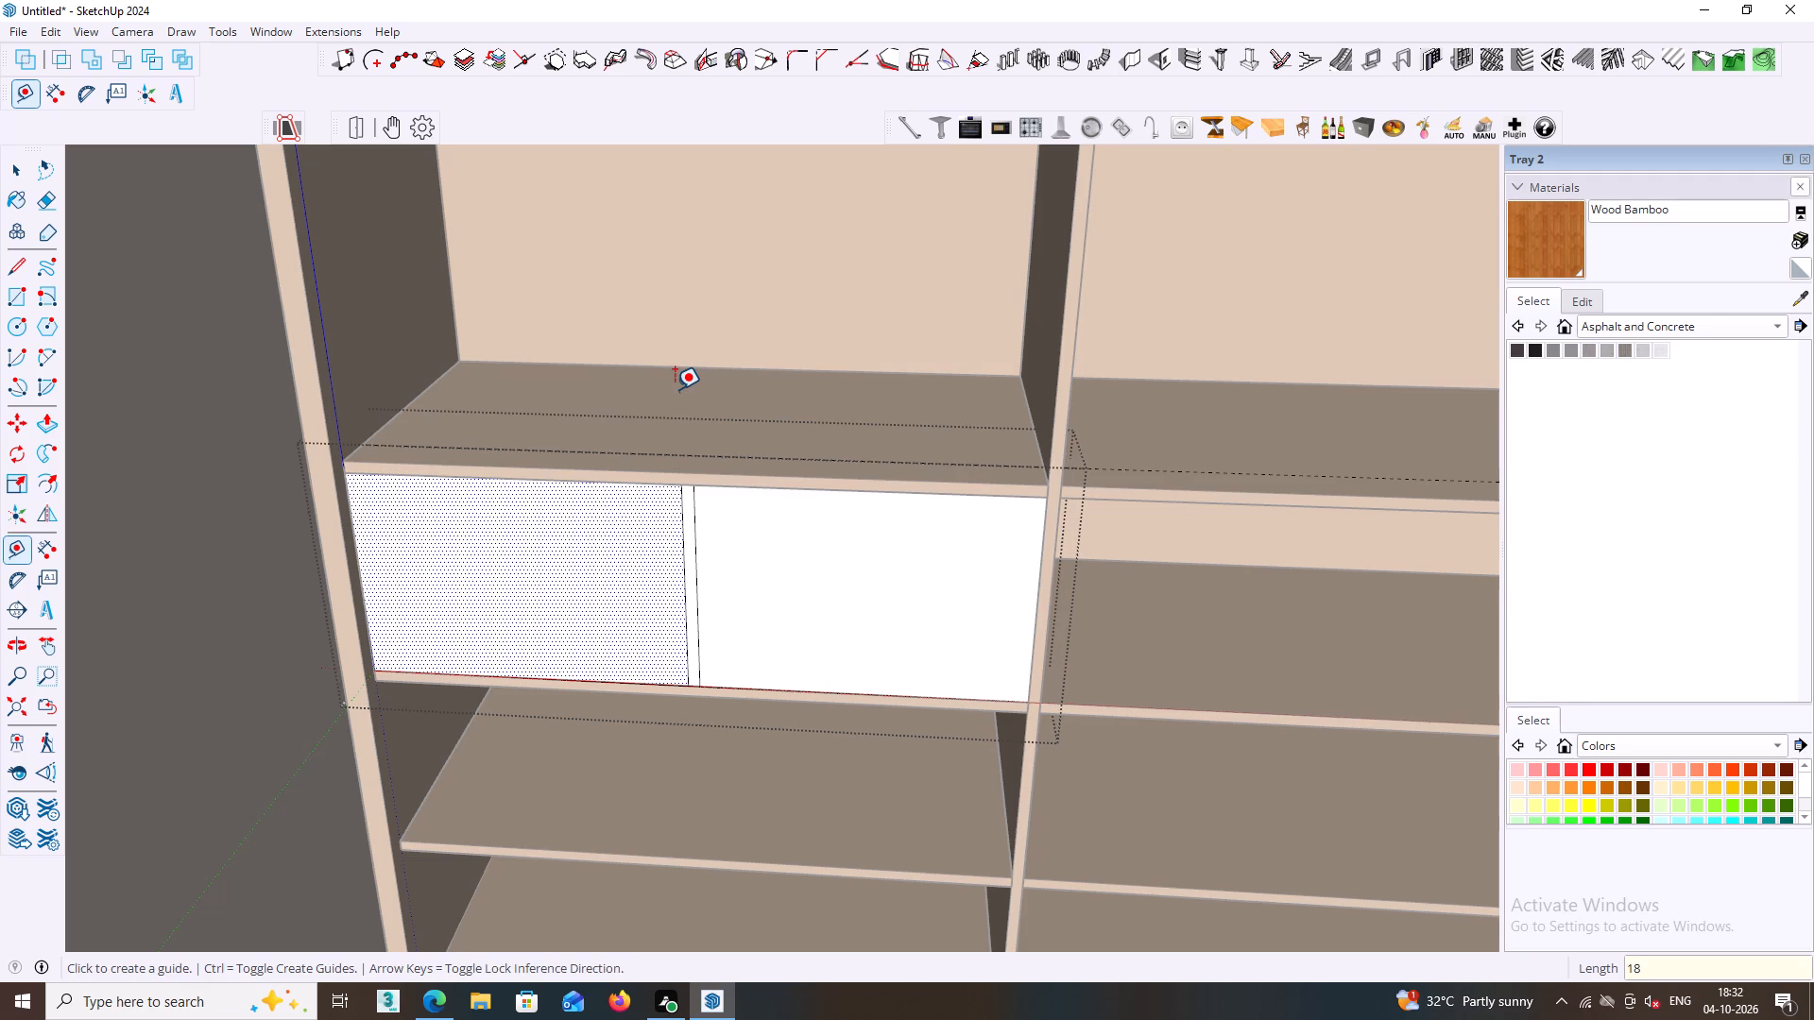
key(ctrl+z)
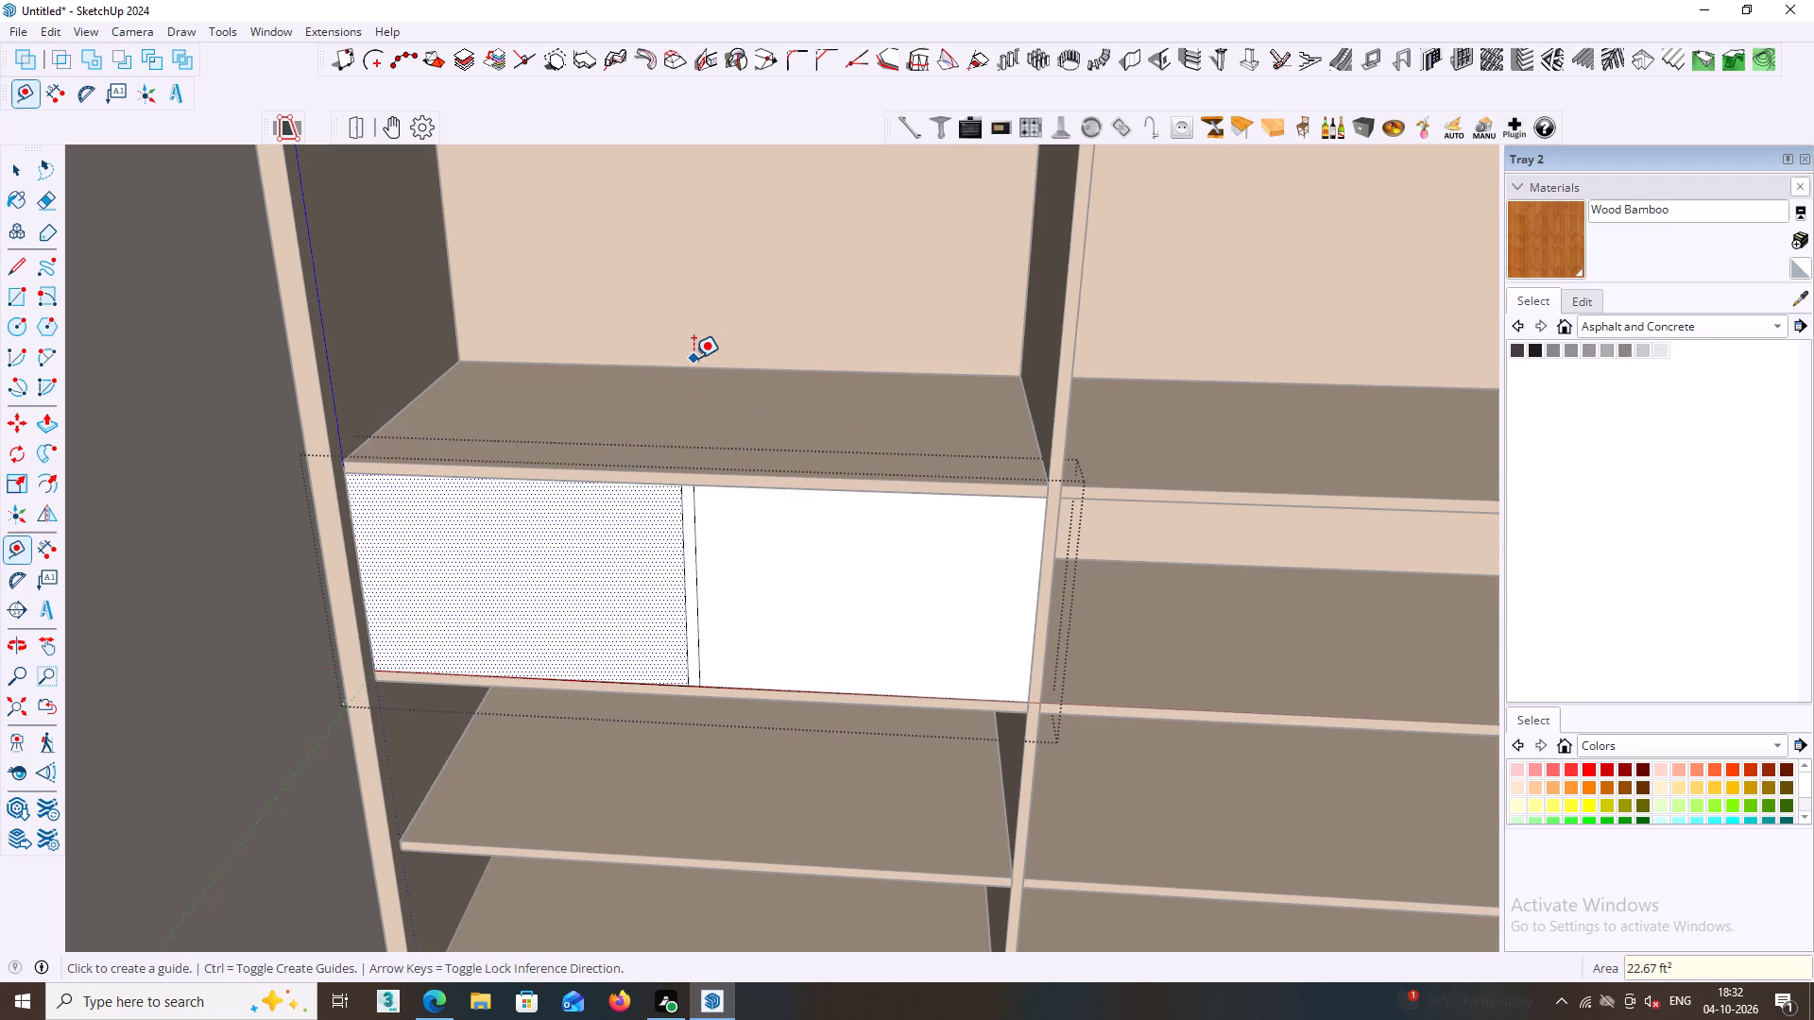
Place a guide 18 mm in front of the back edge of the shelf above the front panel.
click(693, 365)
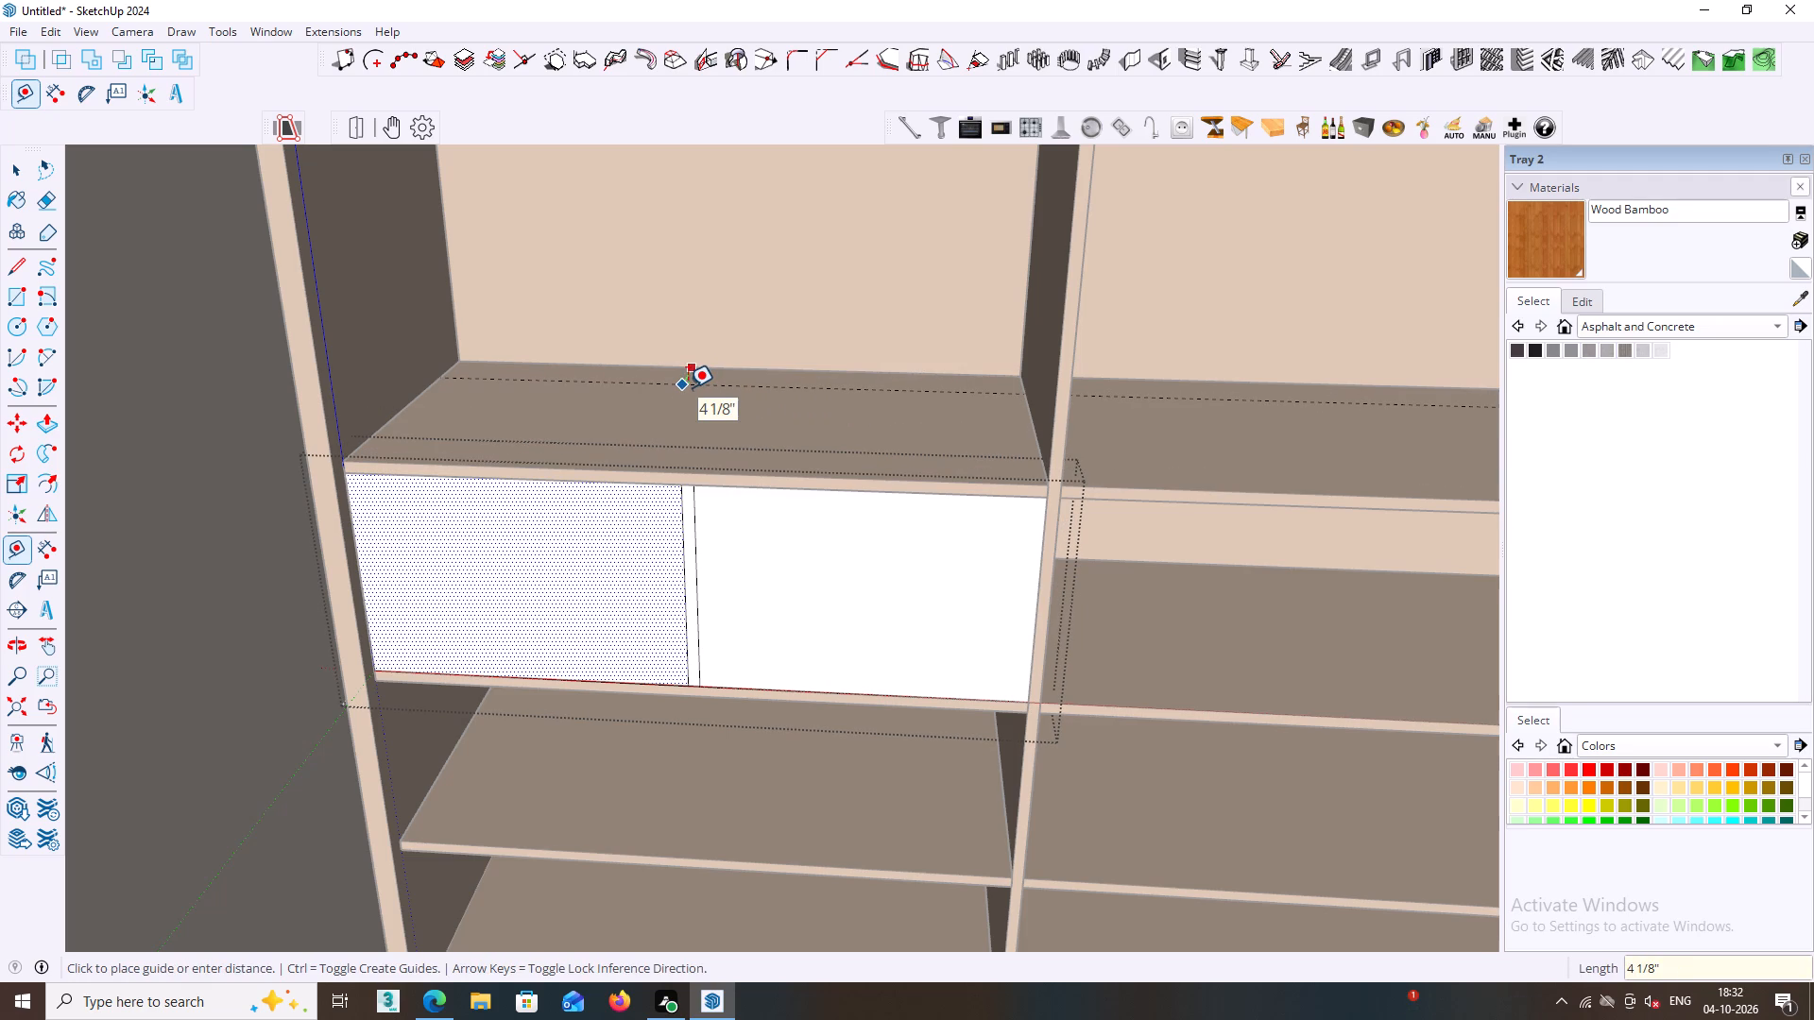
text(18MM)
key(Return)
key(space)
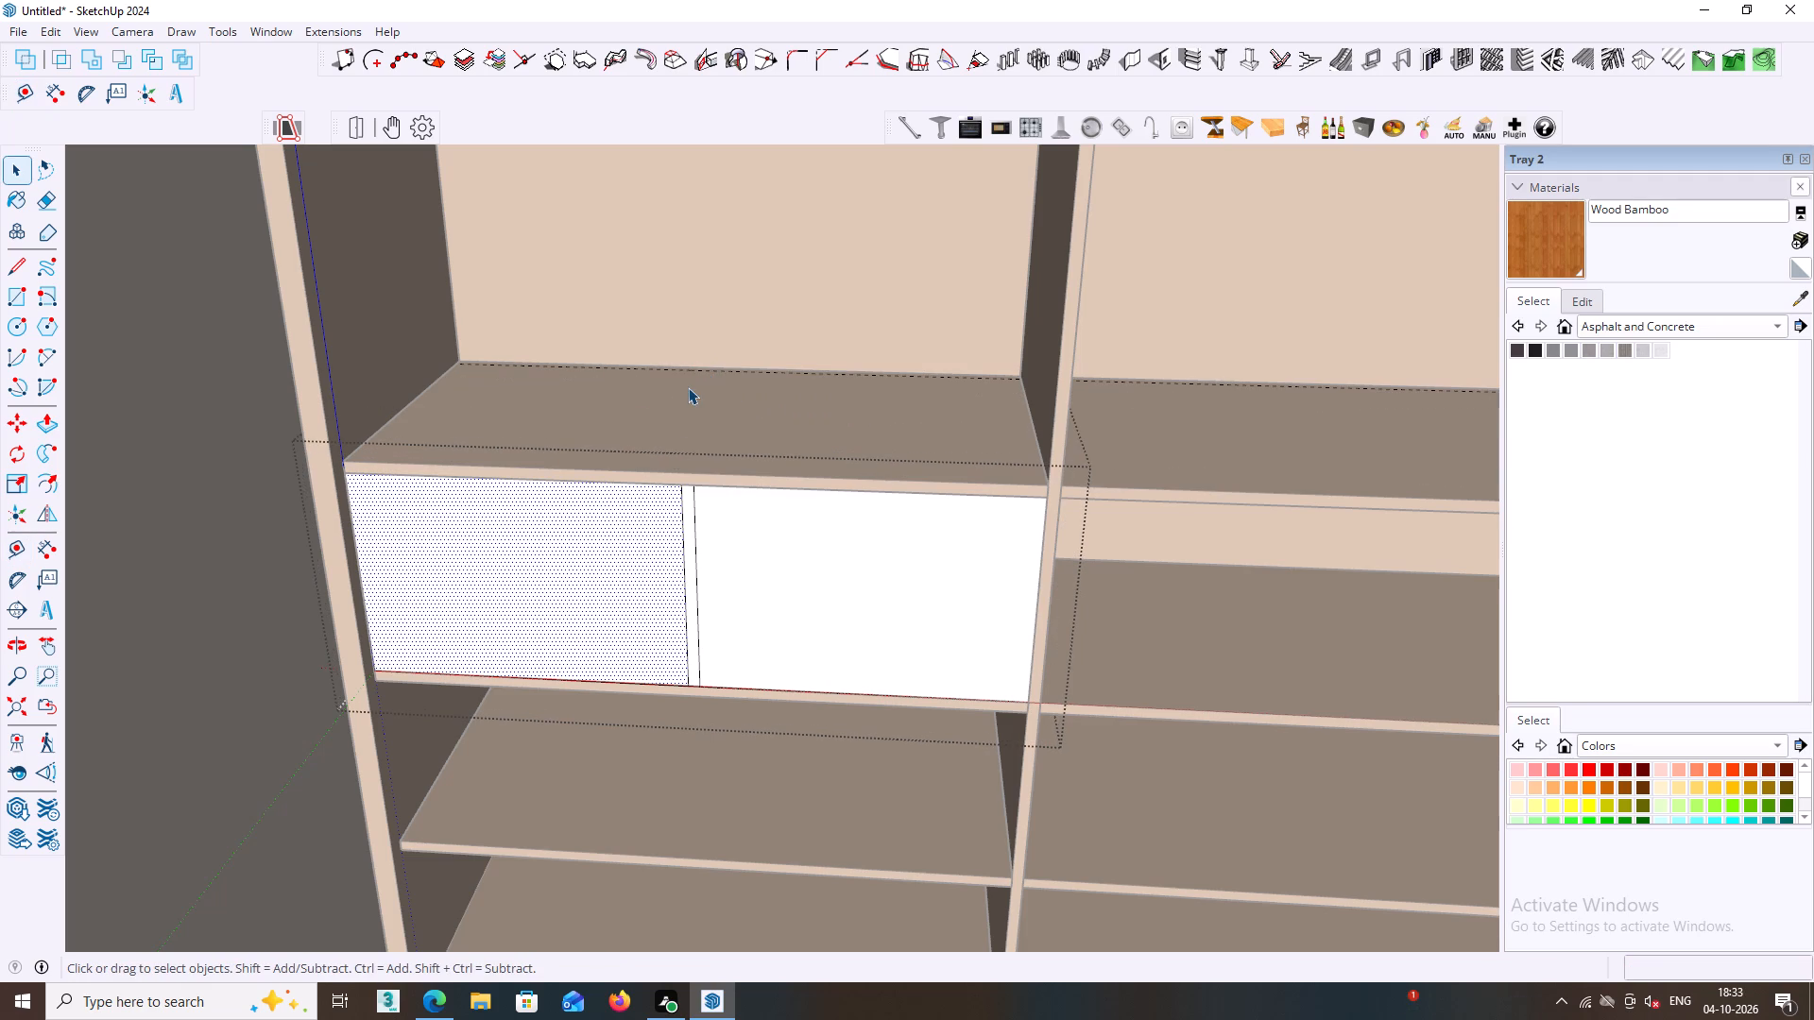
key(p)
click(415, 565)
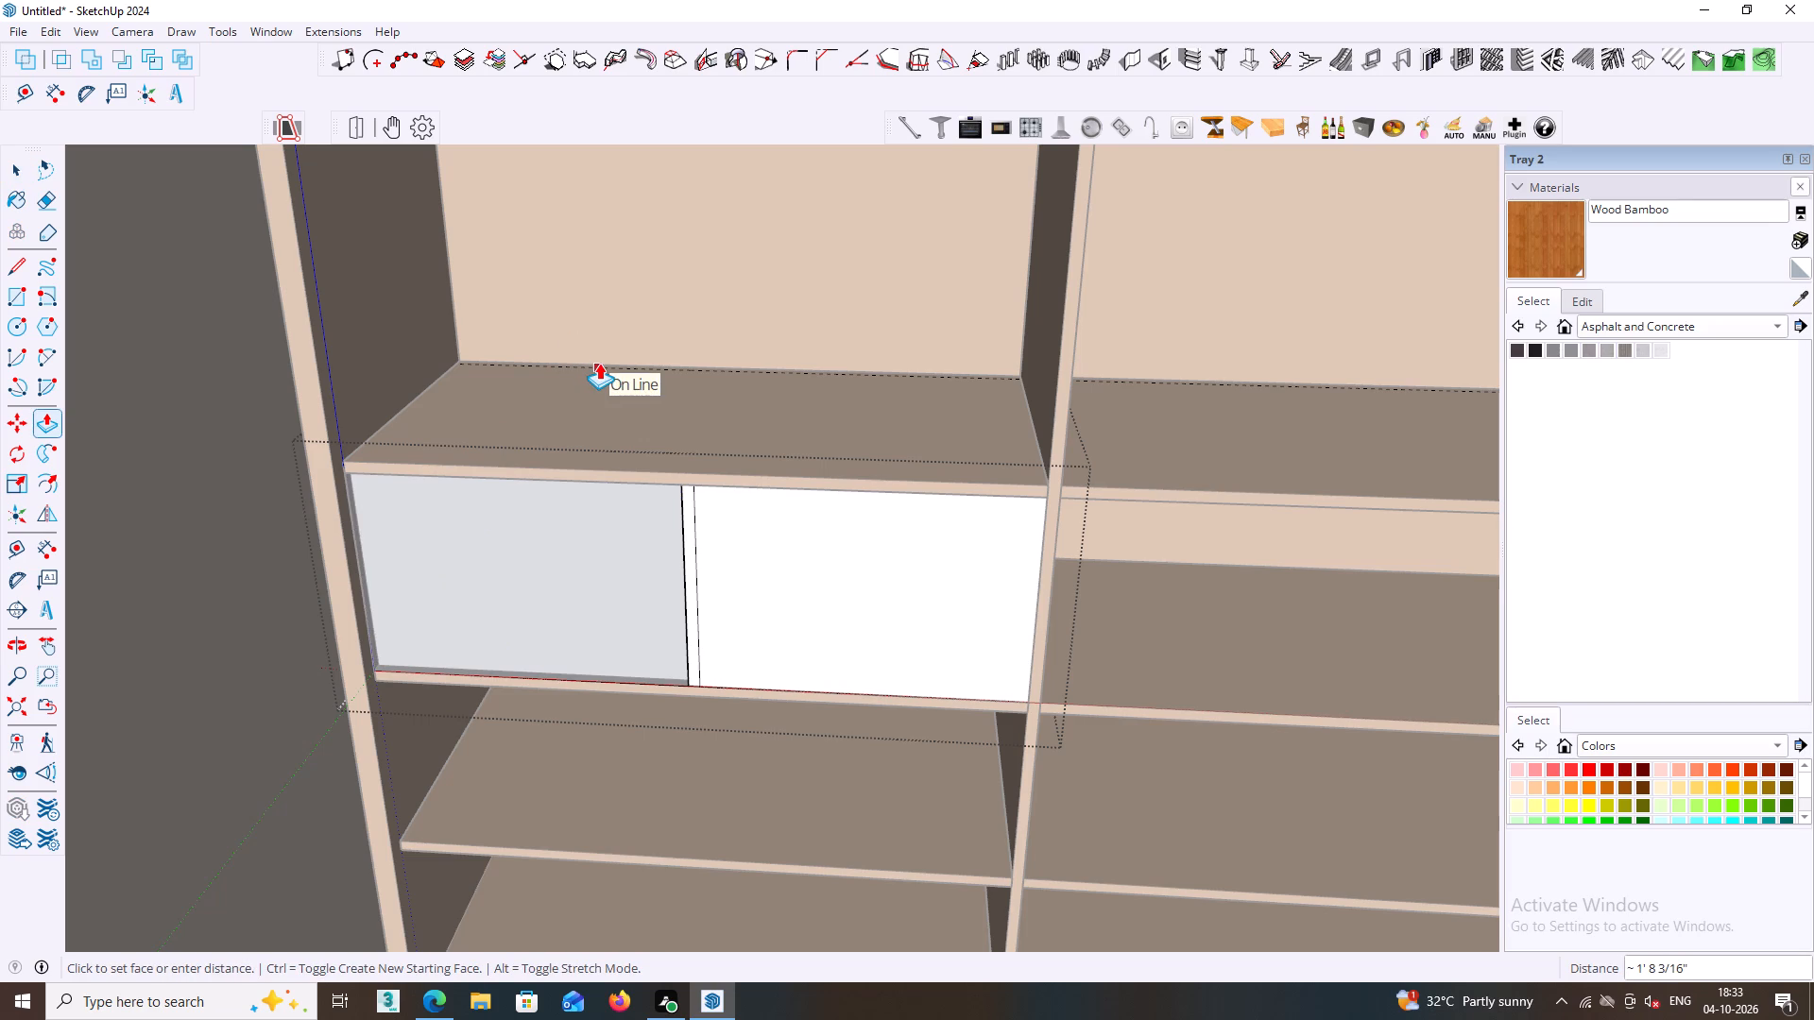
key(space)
Delete the panel's two front faces on either side of the 18 mm centre strip.
middle_drag(504, 559, 506, 527)
click(526, 563)
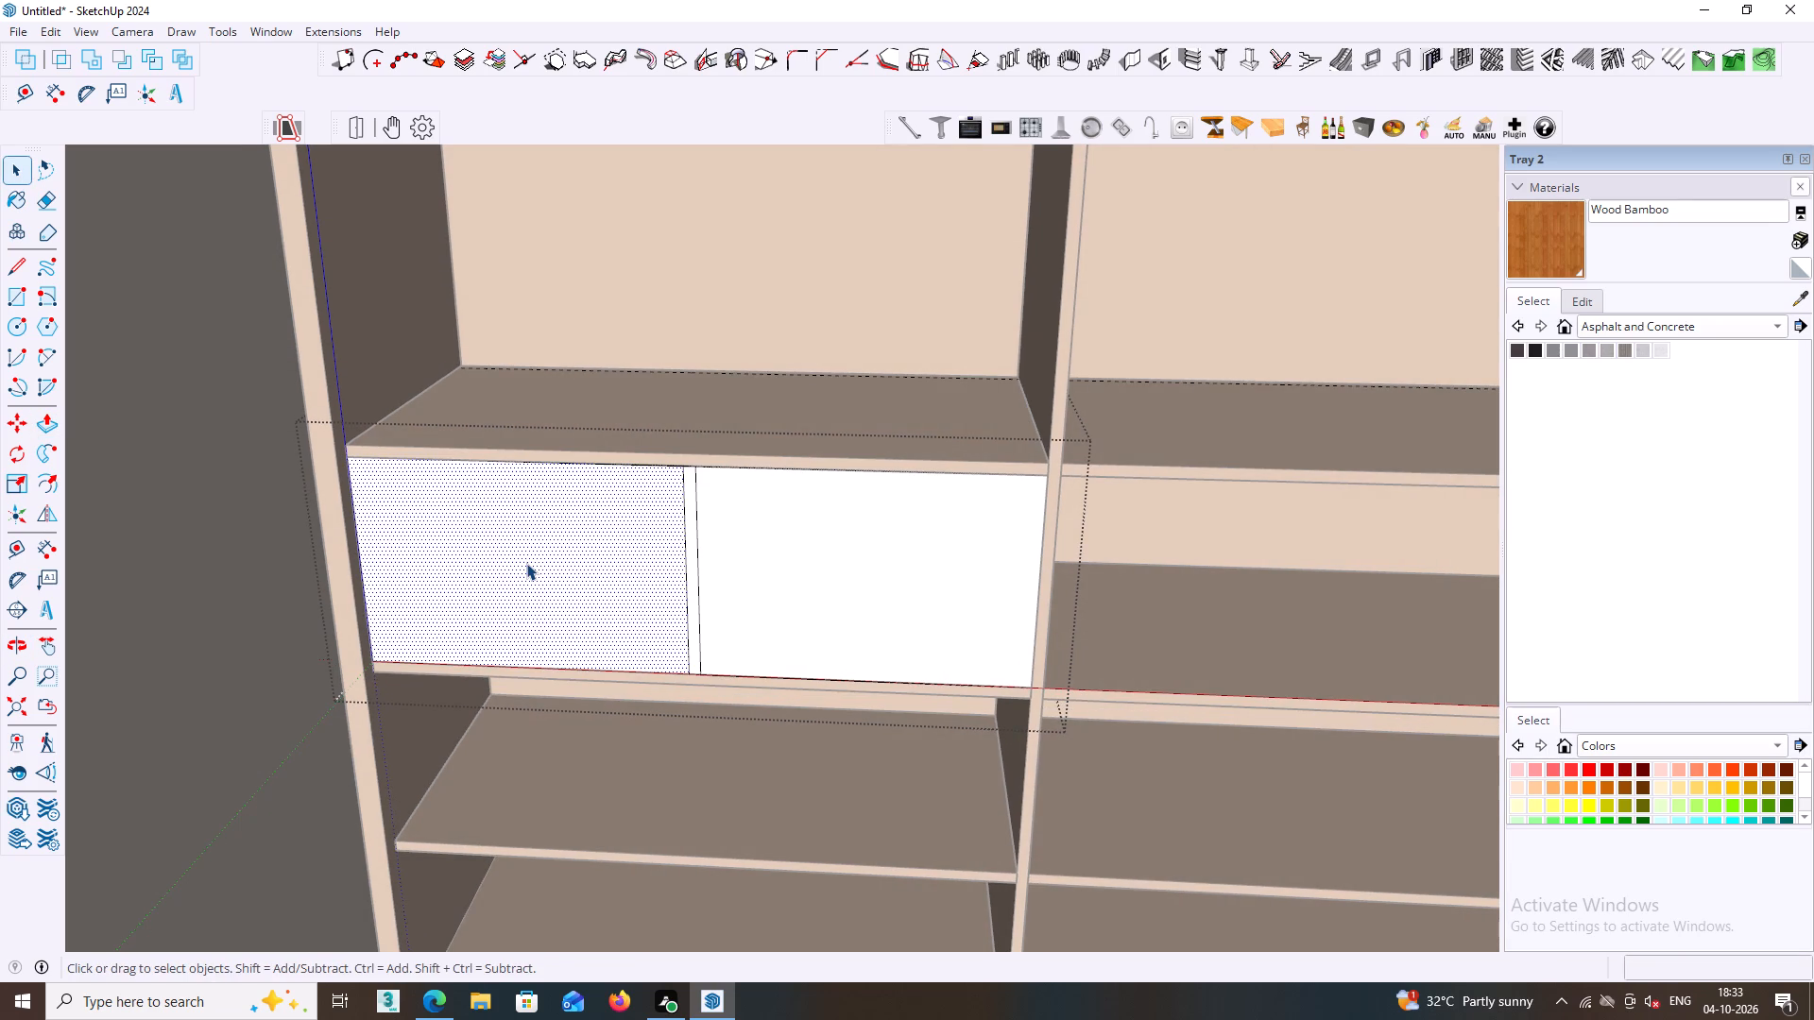
middle_drag(527, 563, 453, 589)
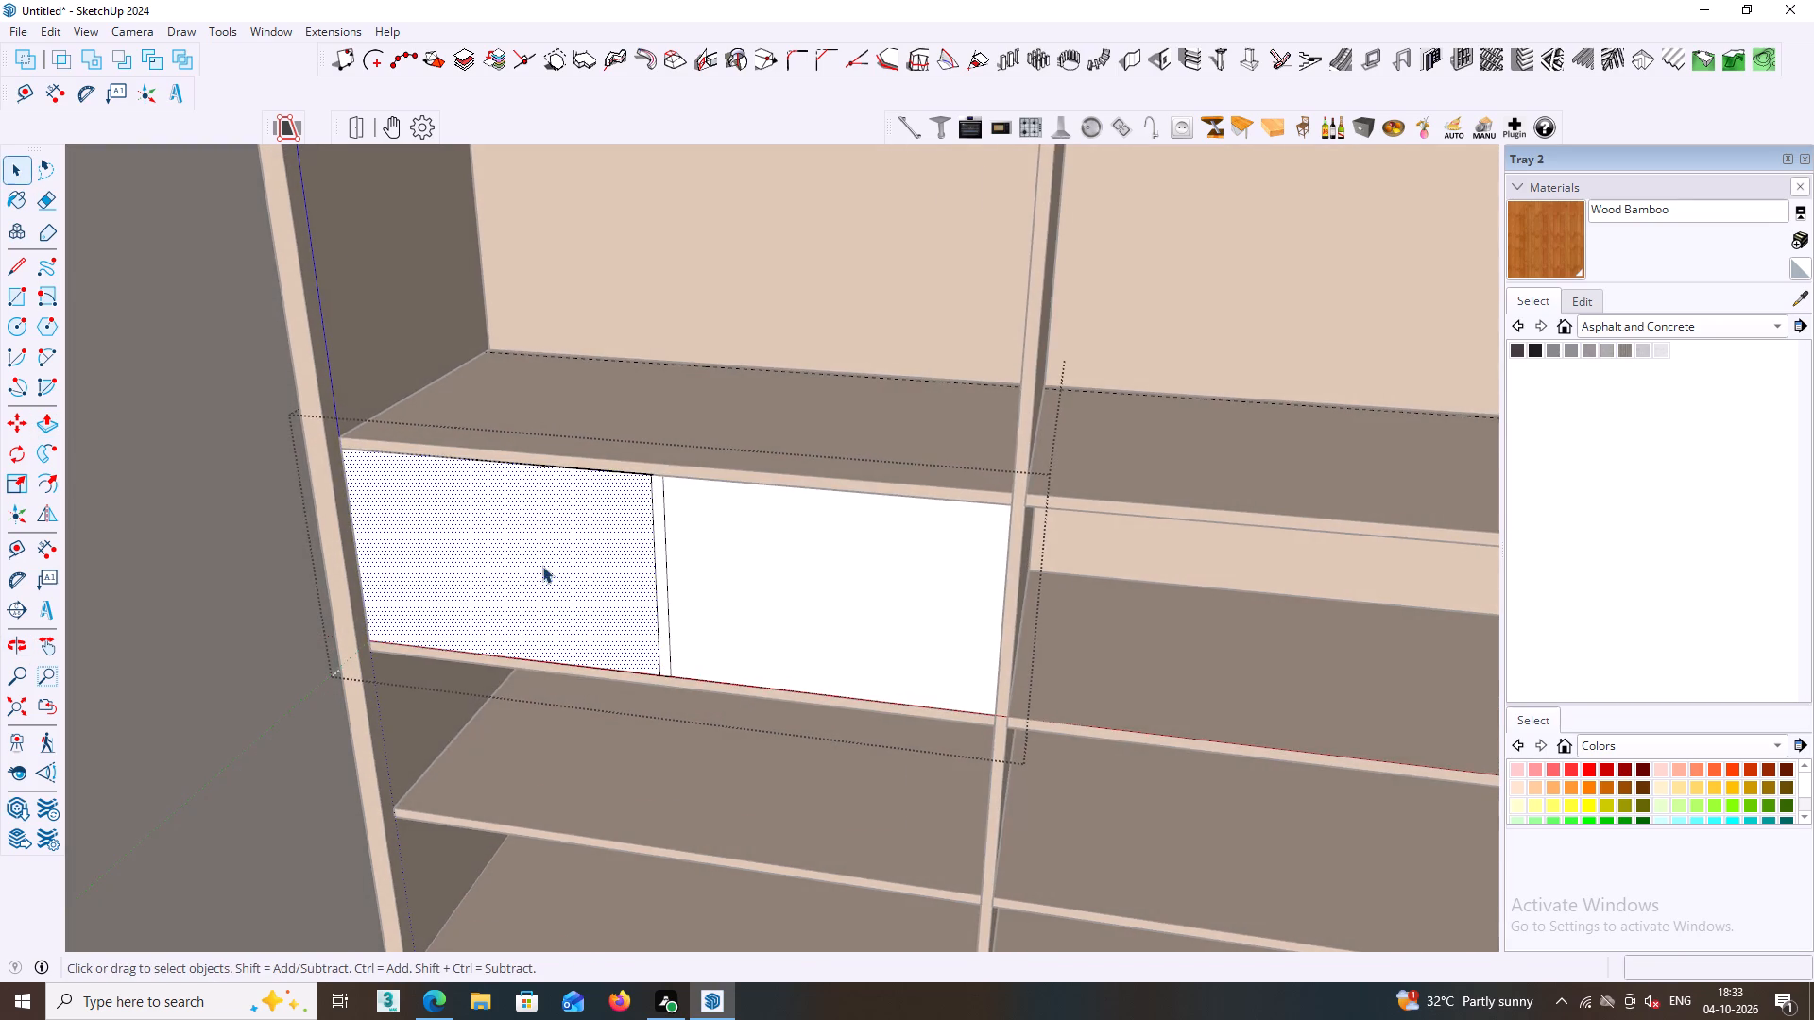
scroll(542, 566, down, 3)
middle_drag(568, 562, 816, 544)
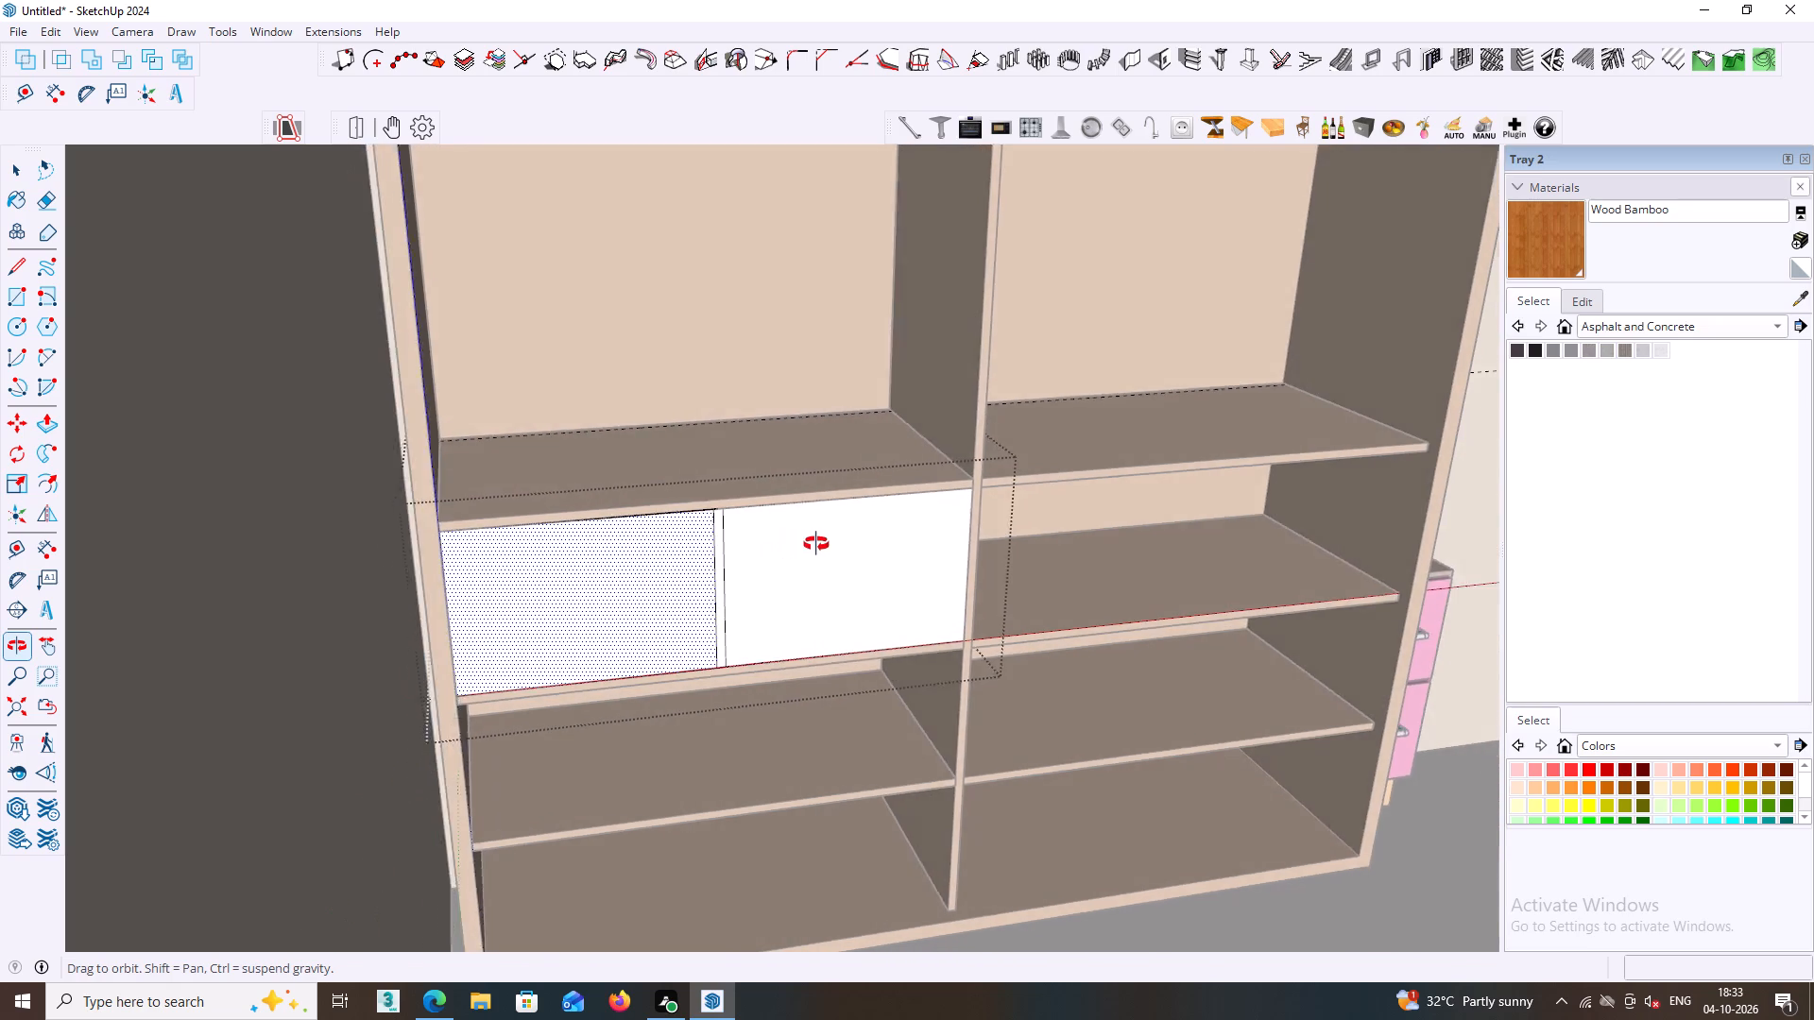
middle_drag(816, 544, 673, 525)
scroll(641, 552, up, 1)
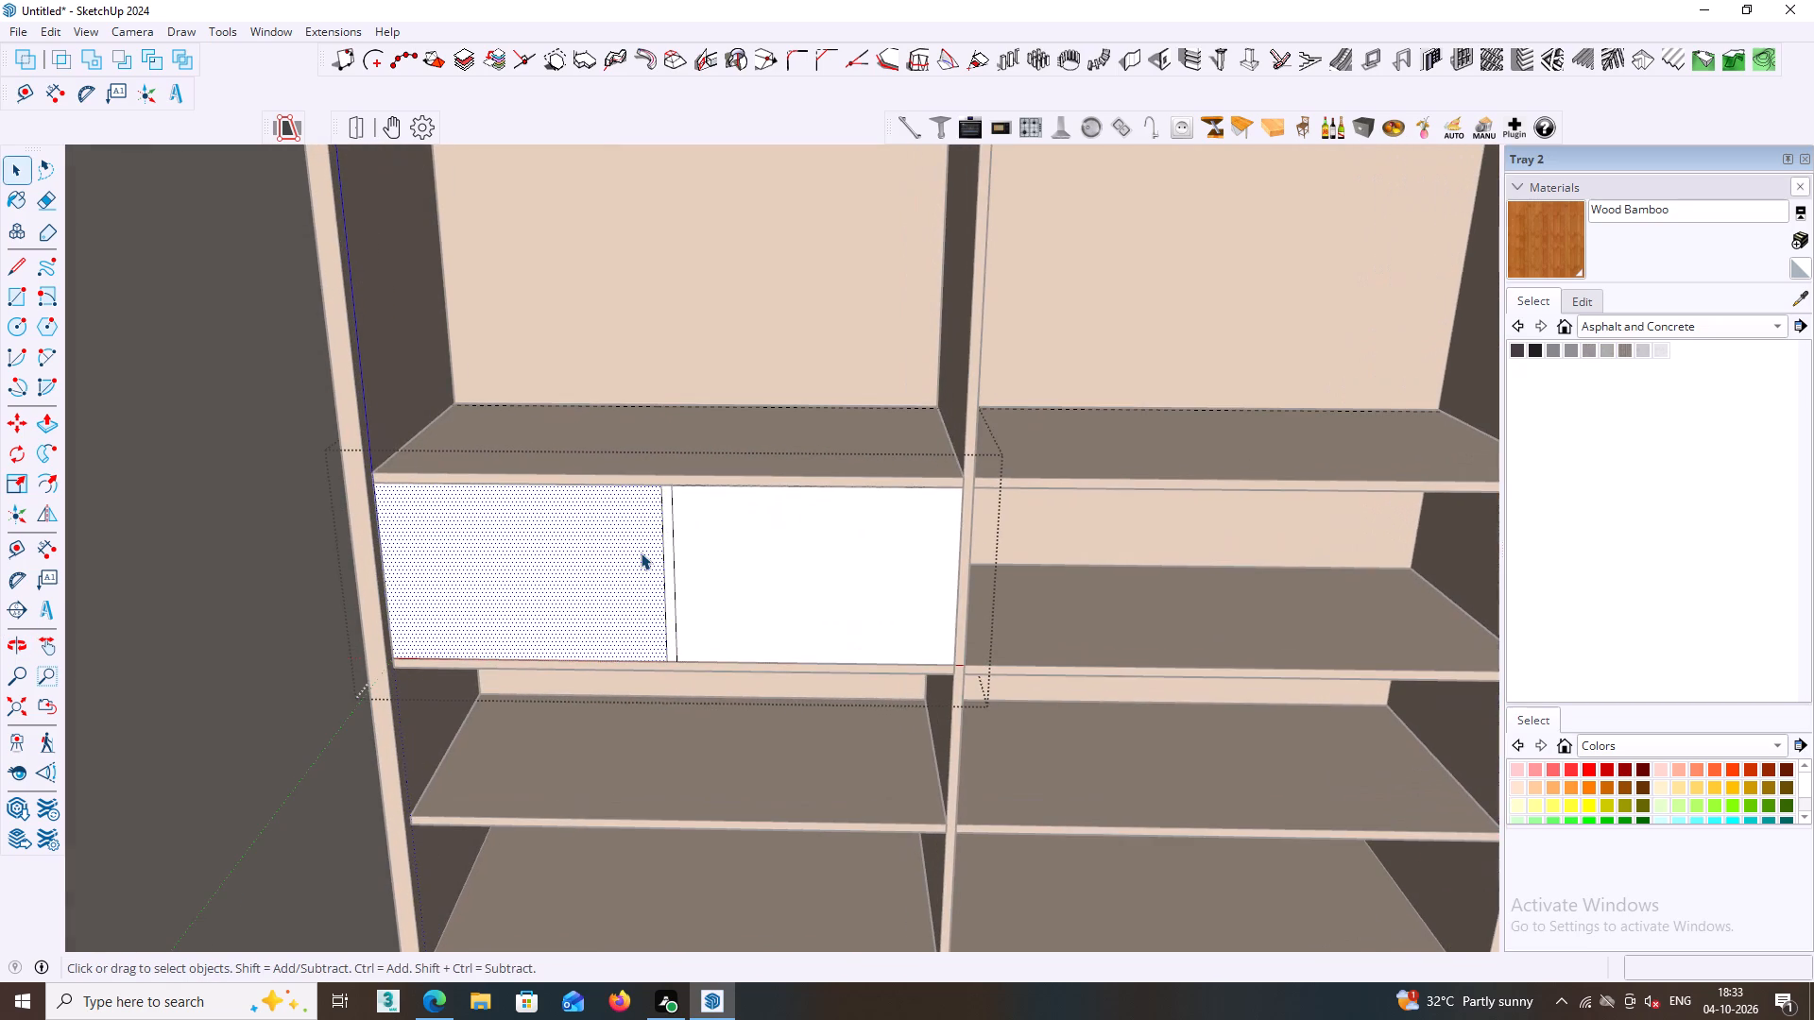
click(637, 558)
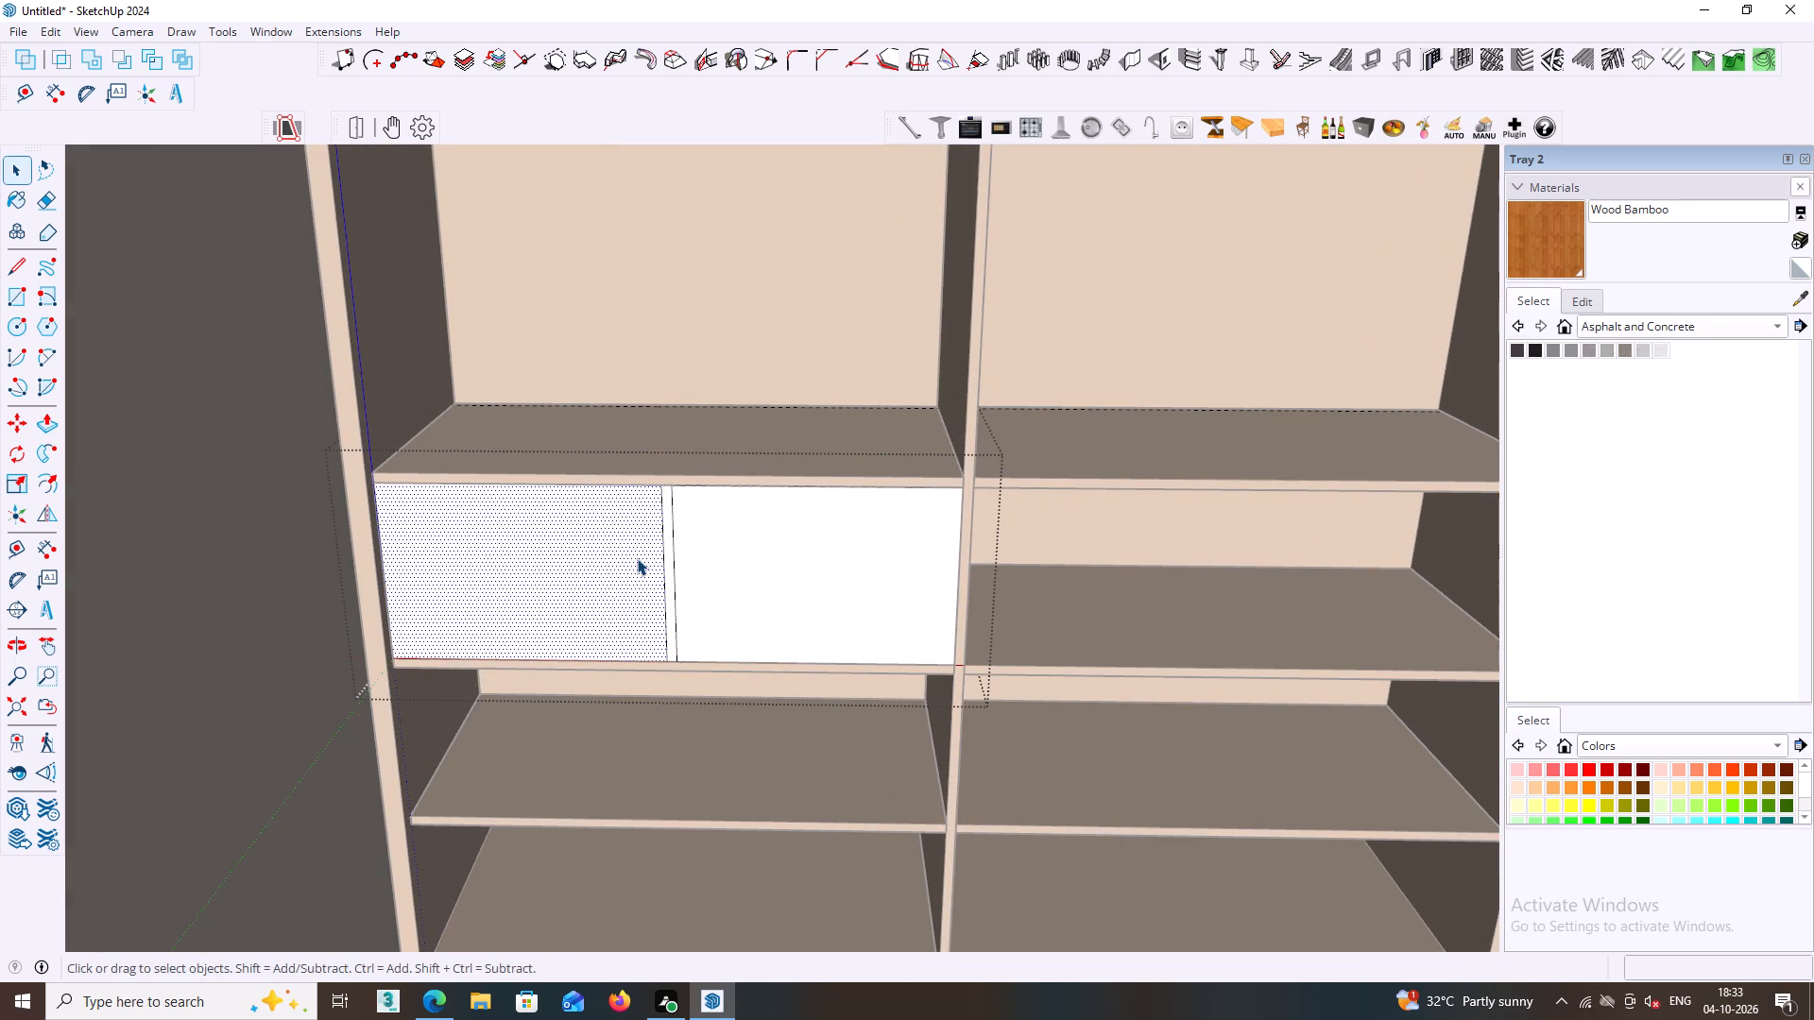
key(Delete)
click(637, 559)
key(Delete)
double_click(637, 559)
key(Delete)
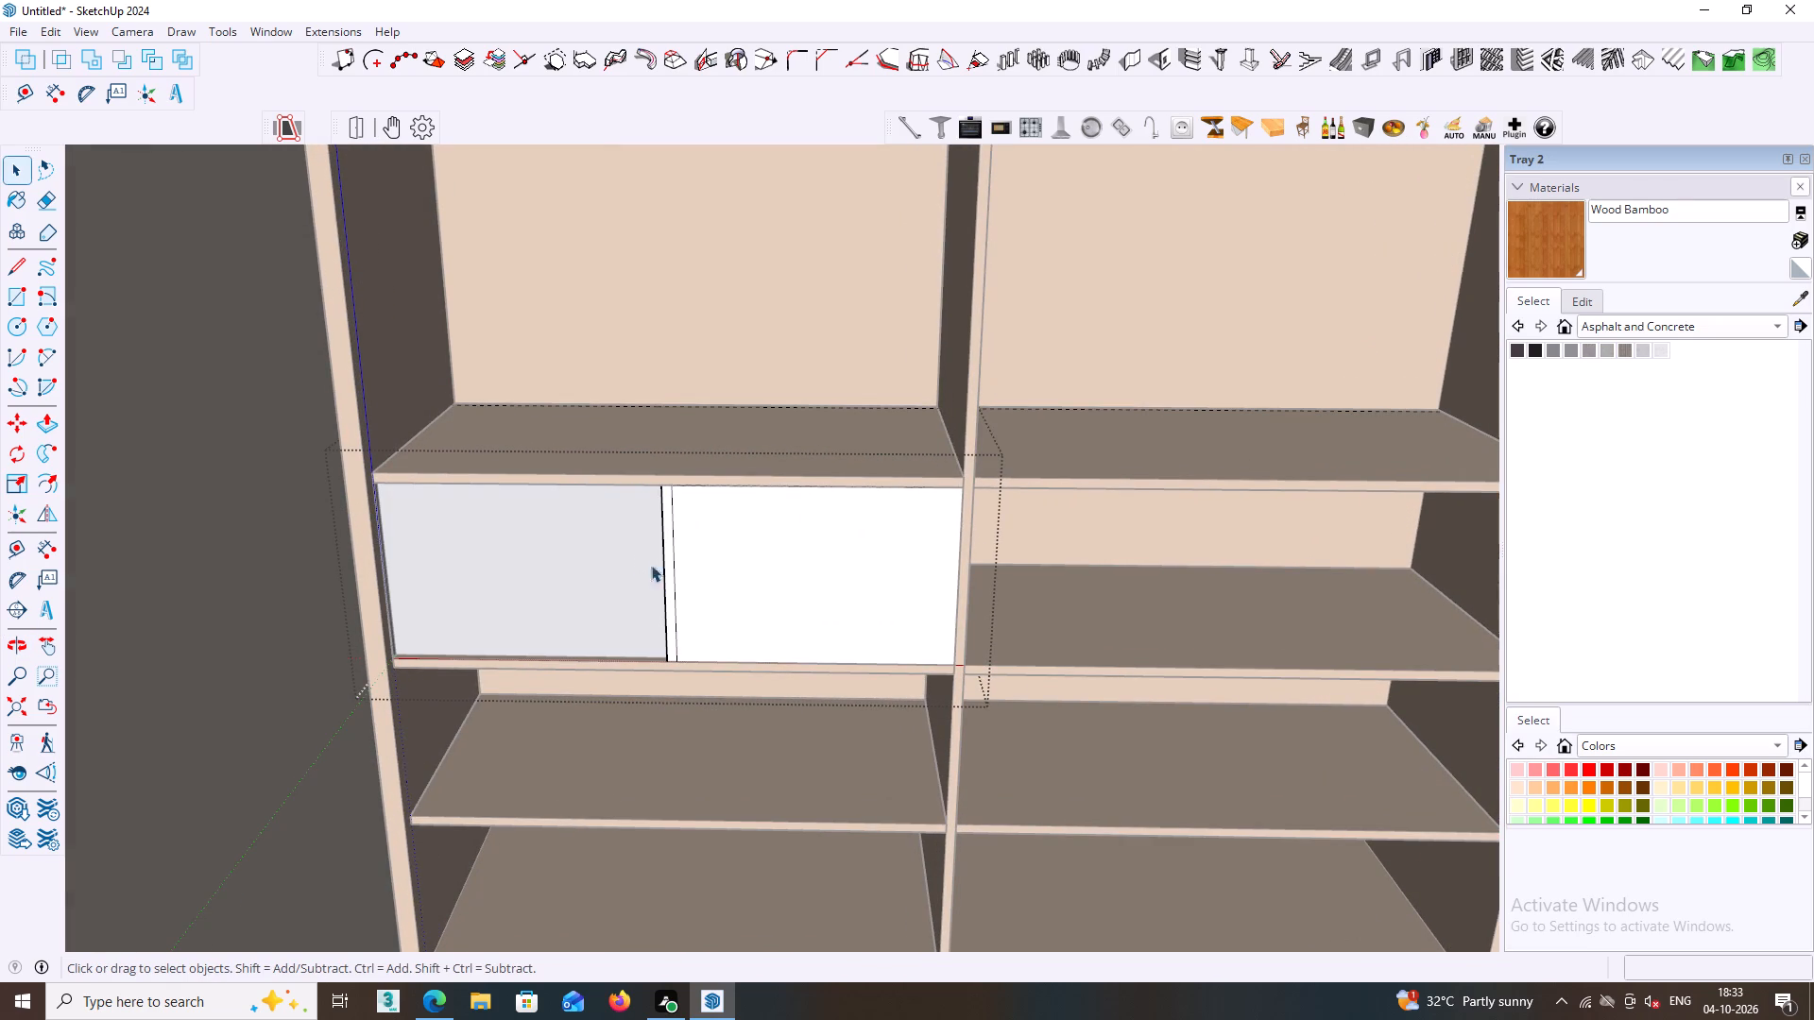
click(739, 568)
key(Delete)
Examine the panel's two openings and the face behind them from several angles.
middle_drag(722, 569, 614, 536)
middle_drag(671, 535, 603, 531)
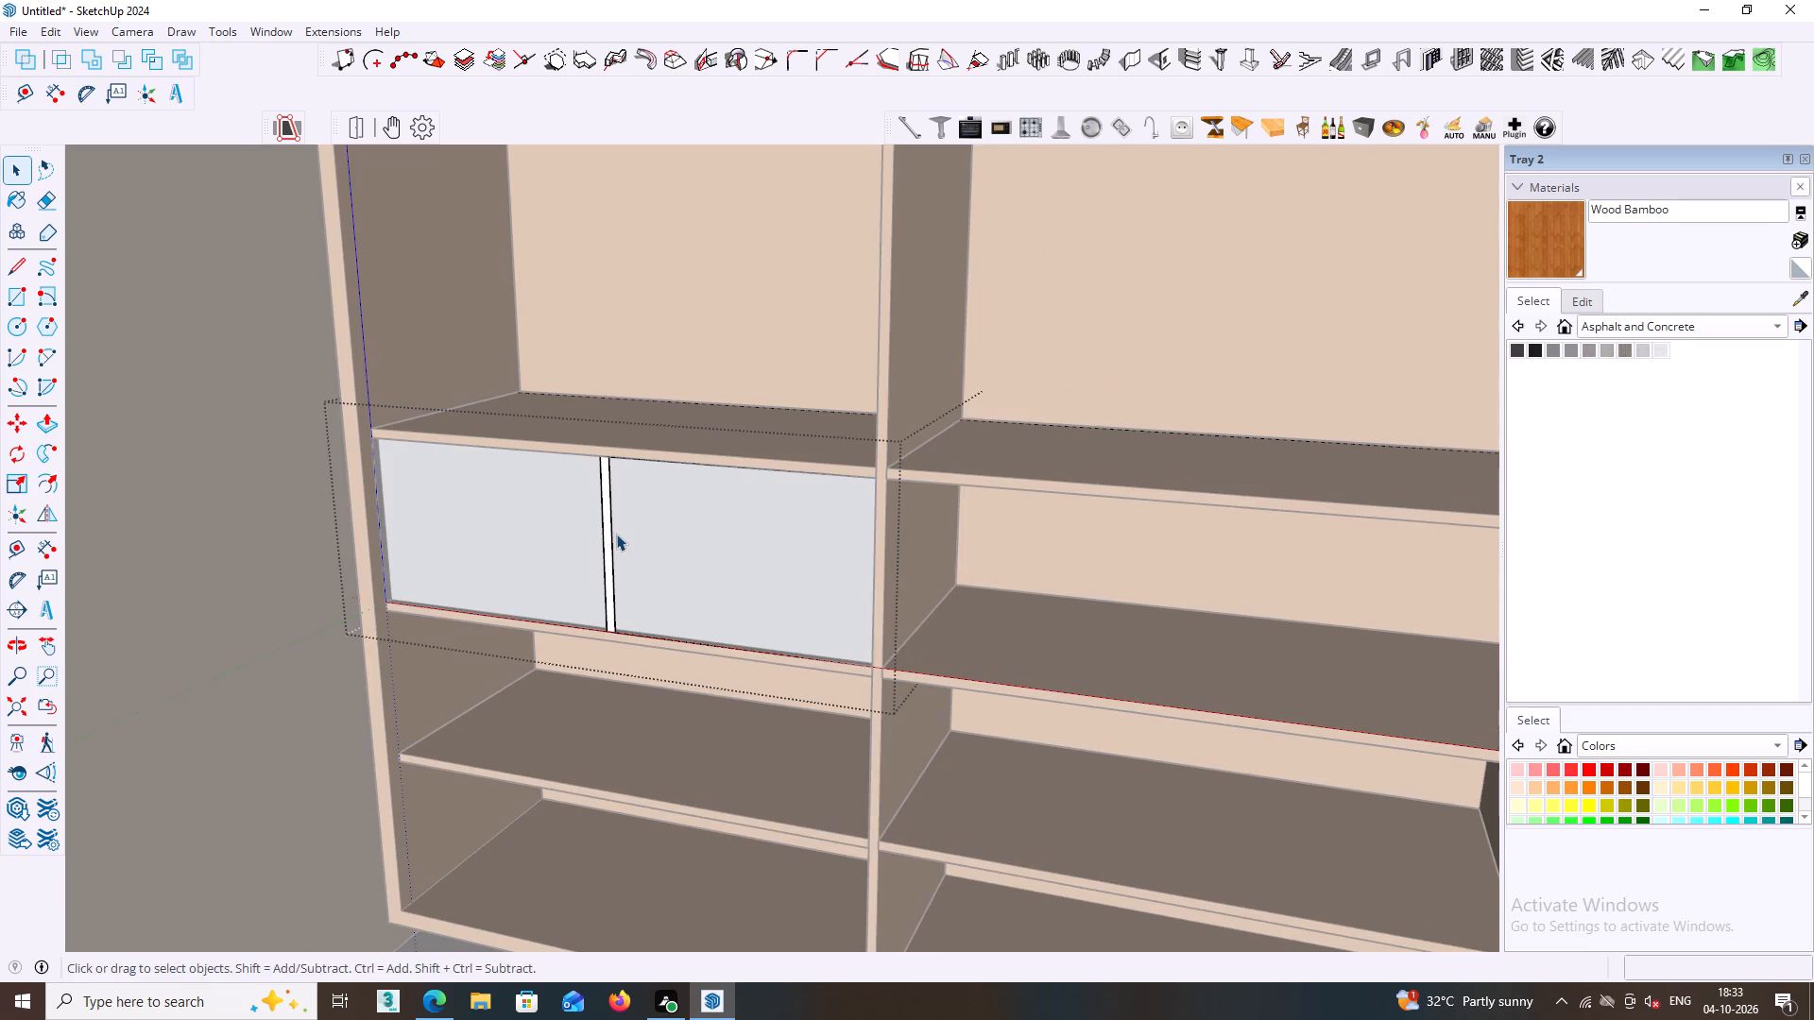
scroll(616, 534, up, 2)
middle_drag(635, 535, 923, 582)
triple_click(652, 568)
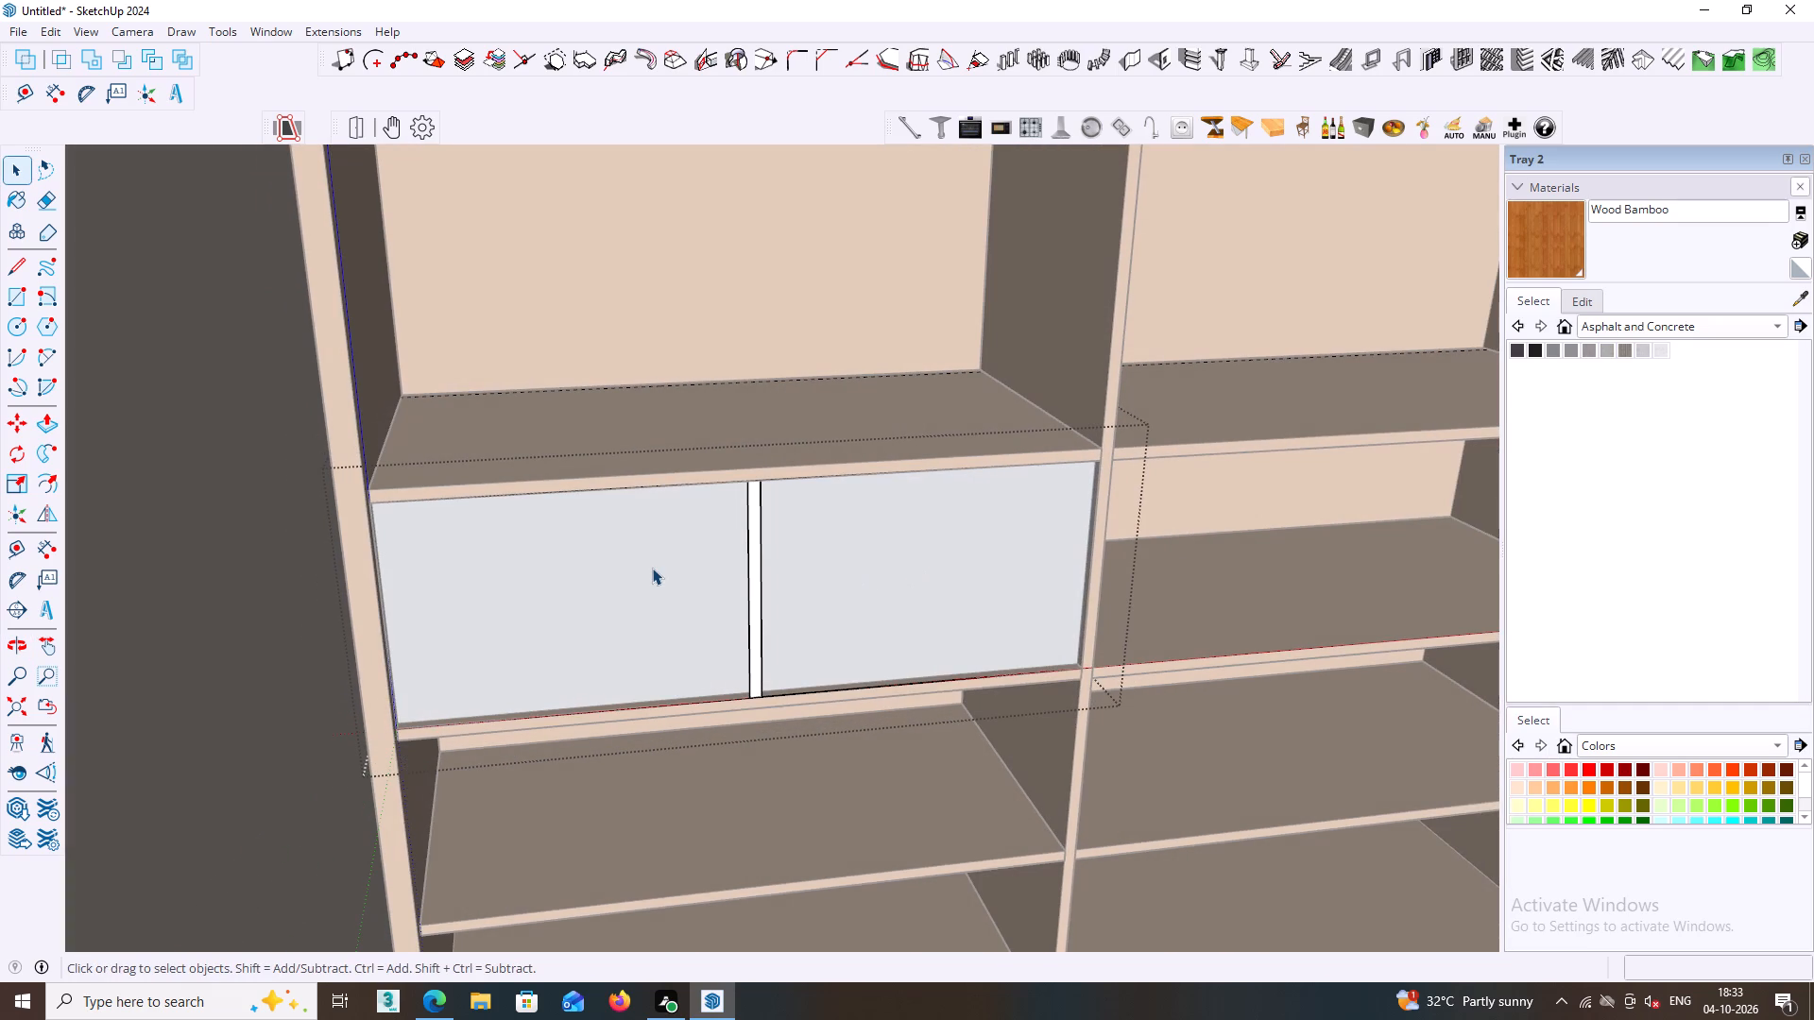
double_click(649, 569)
middle_drag(693, 568, 564, 576)
middle_drag(745, 598, 659, 591)
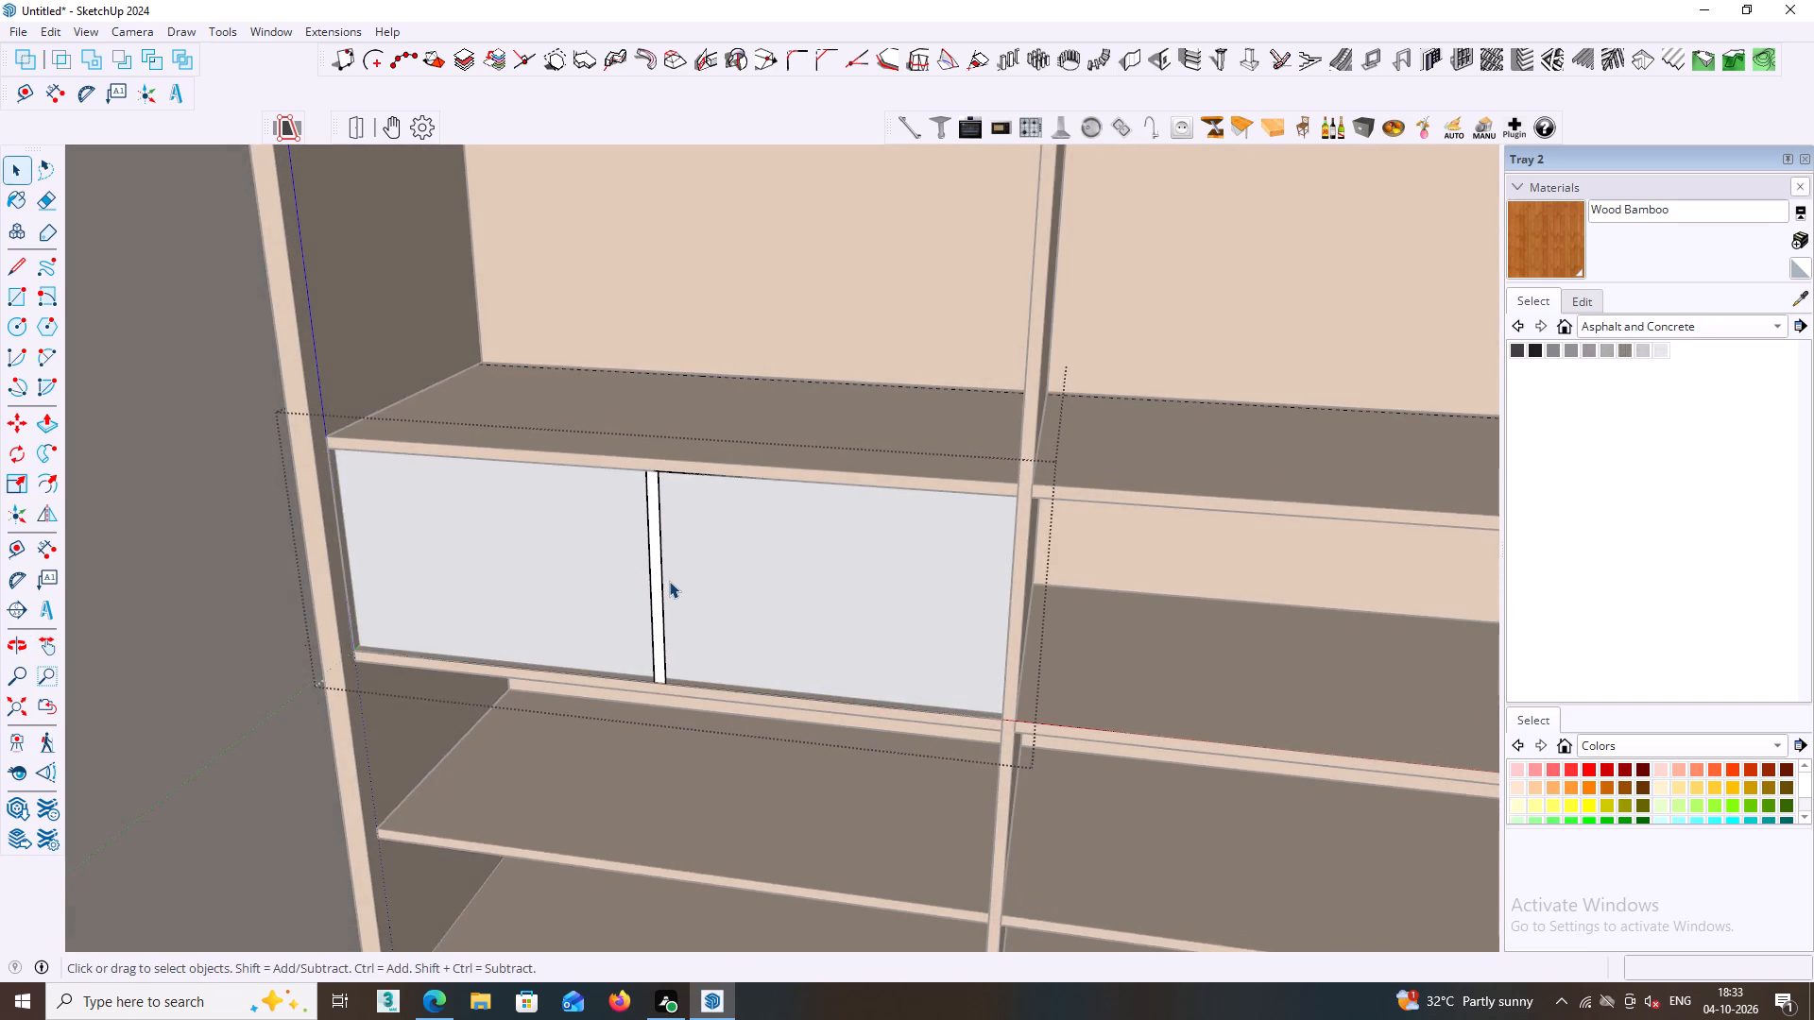
scroll(669, 581, down, 6)
middle_drag(677, 587, 638, 572)
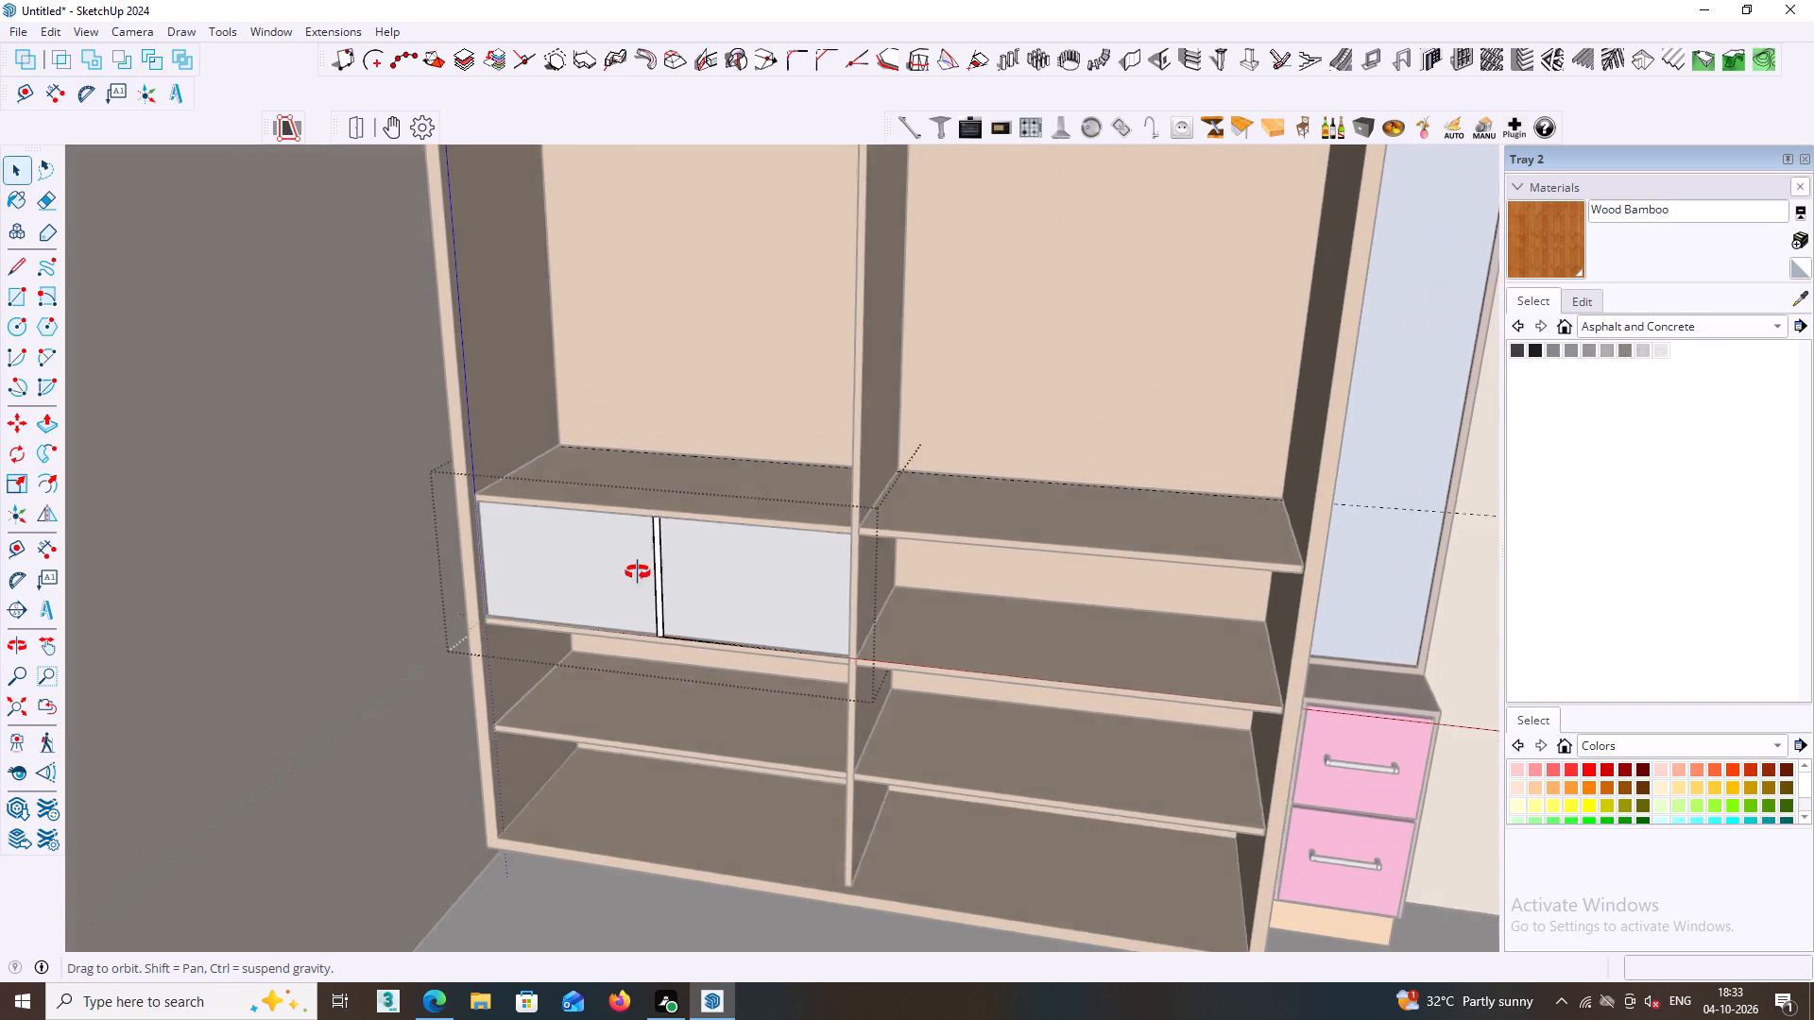
middle_drag(638, 572, 633, 570)
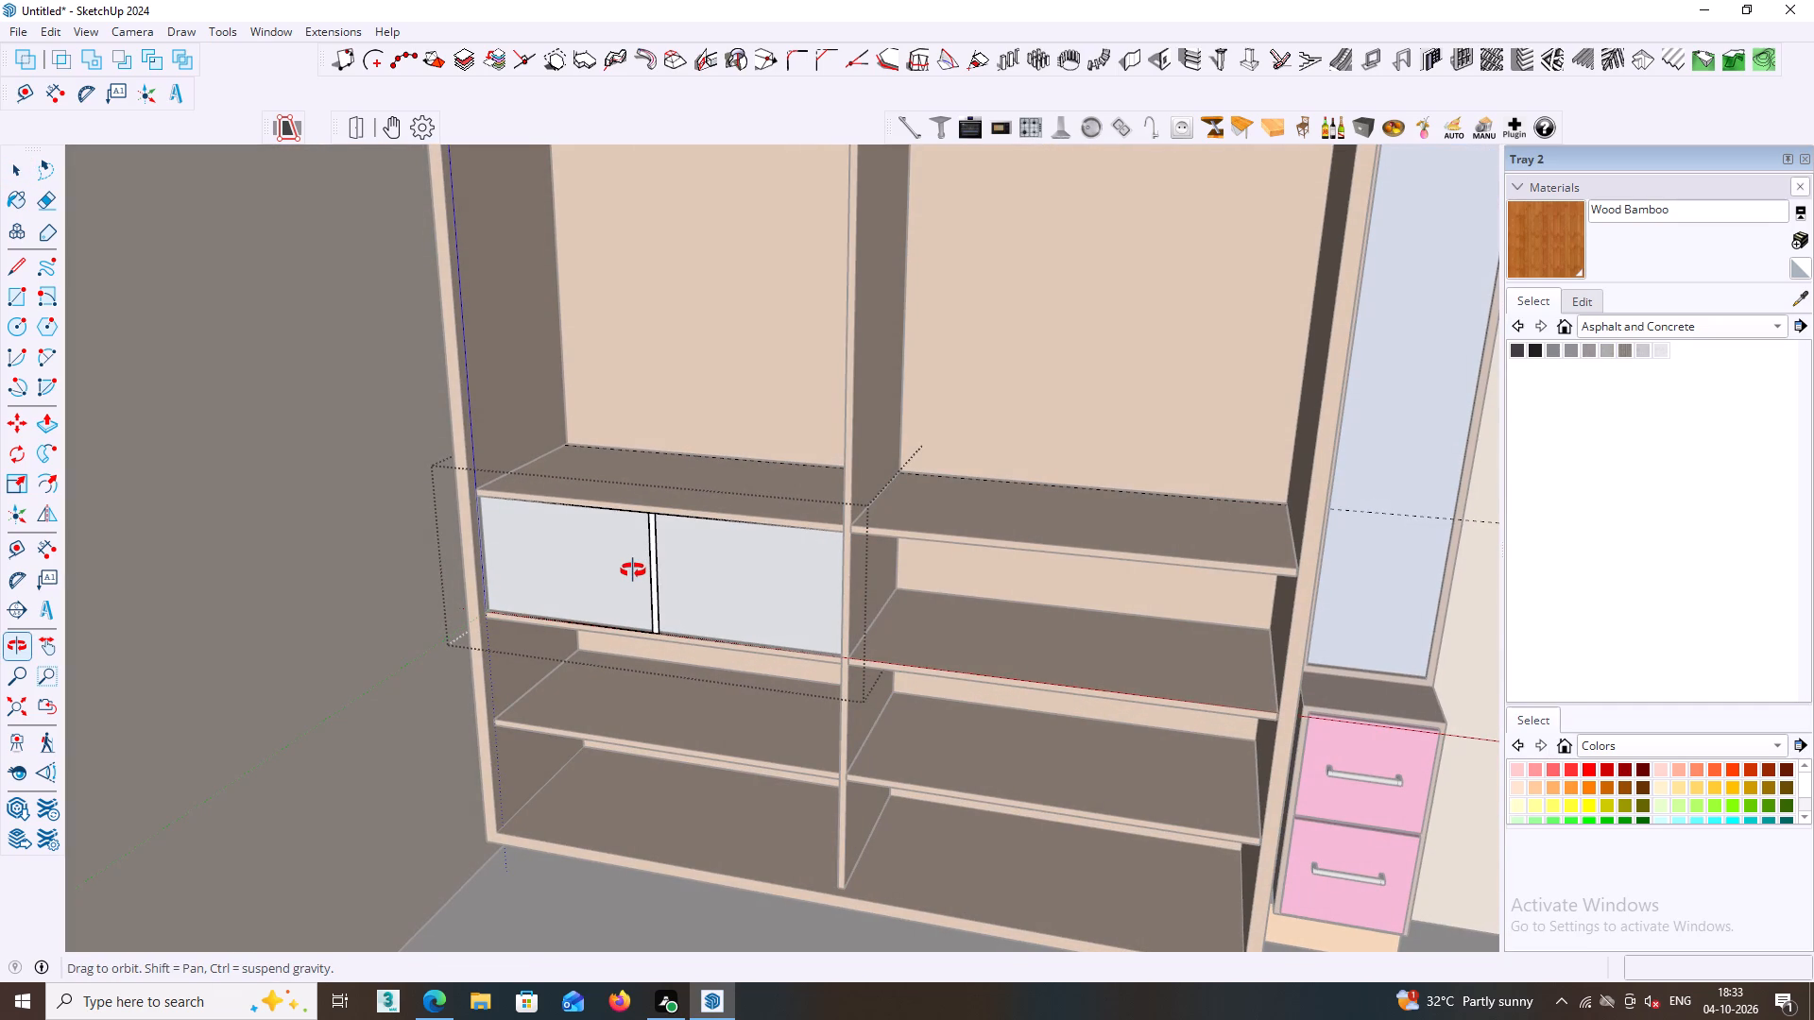
middle_drag(633, 570, 633, 582)
scroll(647, 587, up, 2)
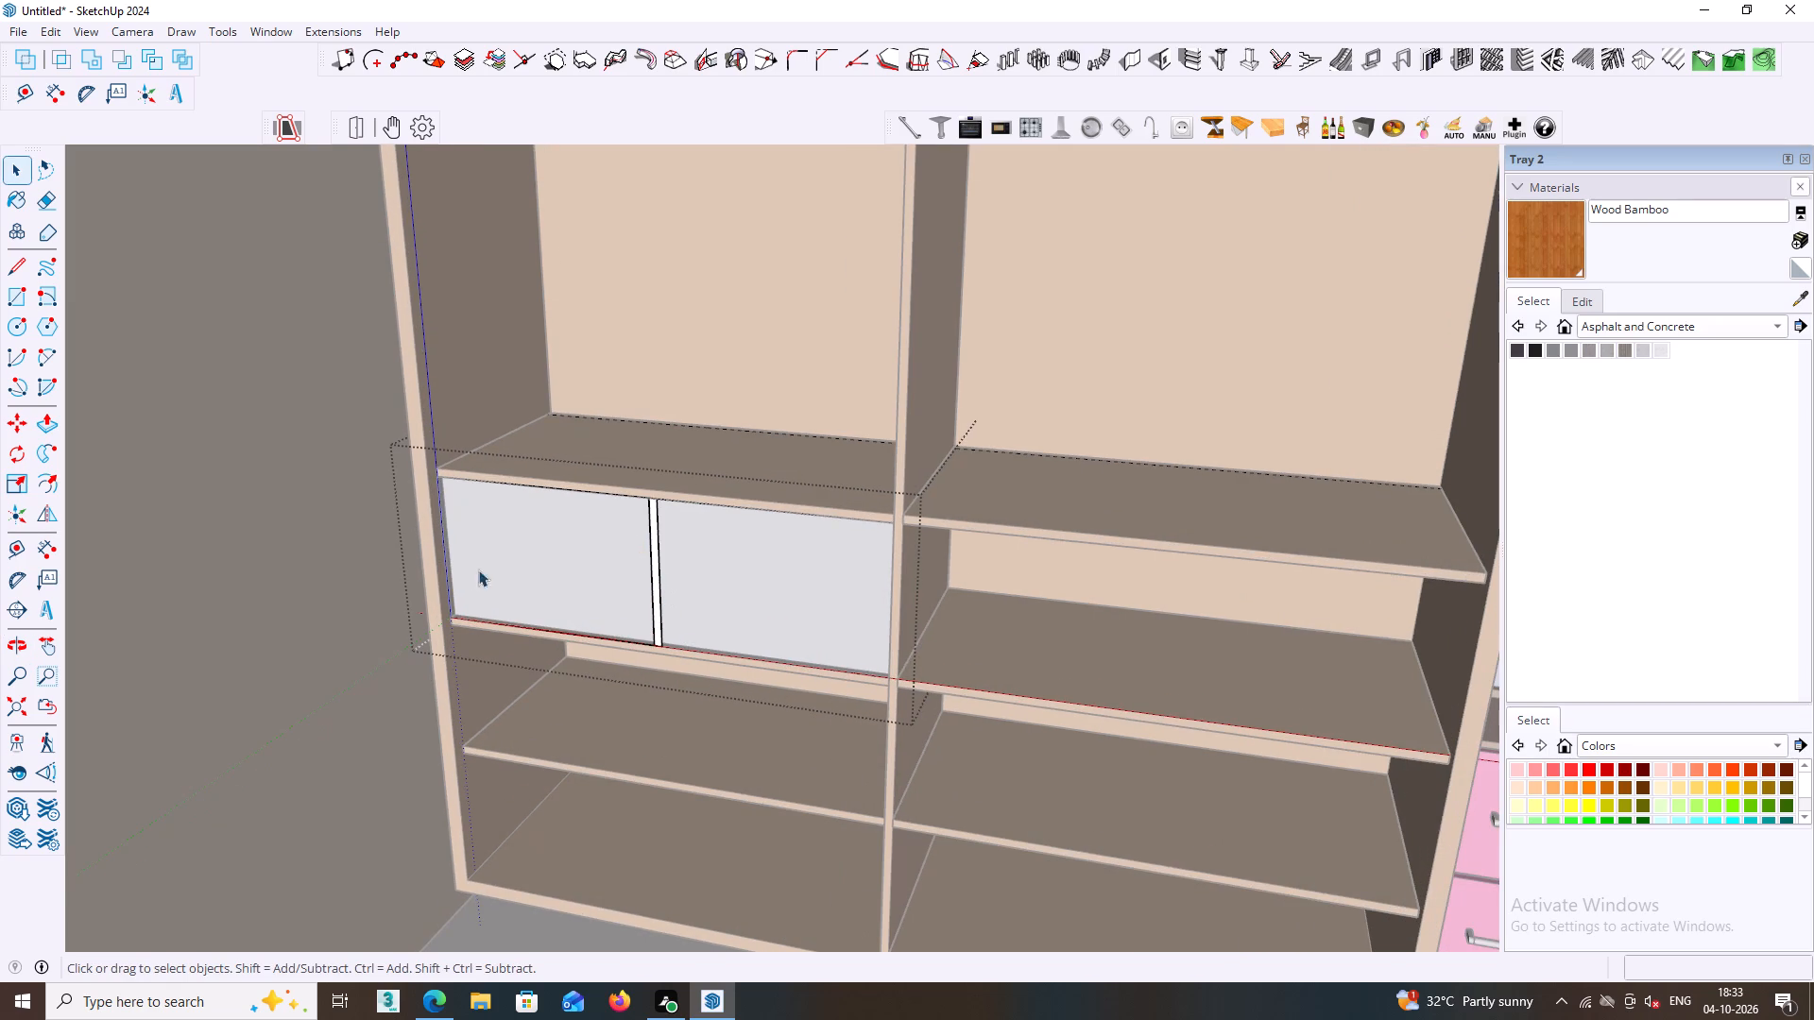
Leave the front panel's group and delete the loose face behind its two openings.
click(252, 602)
scroll(289, 581, down, 2)
click(586, 586)
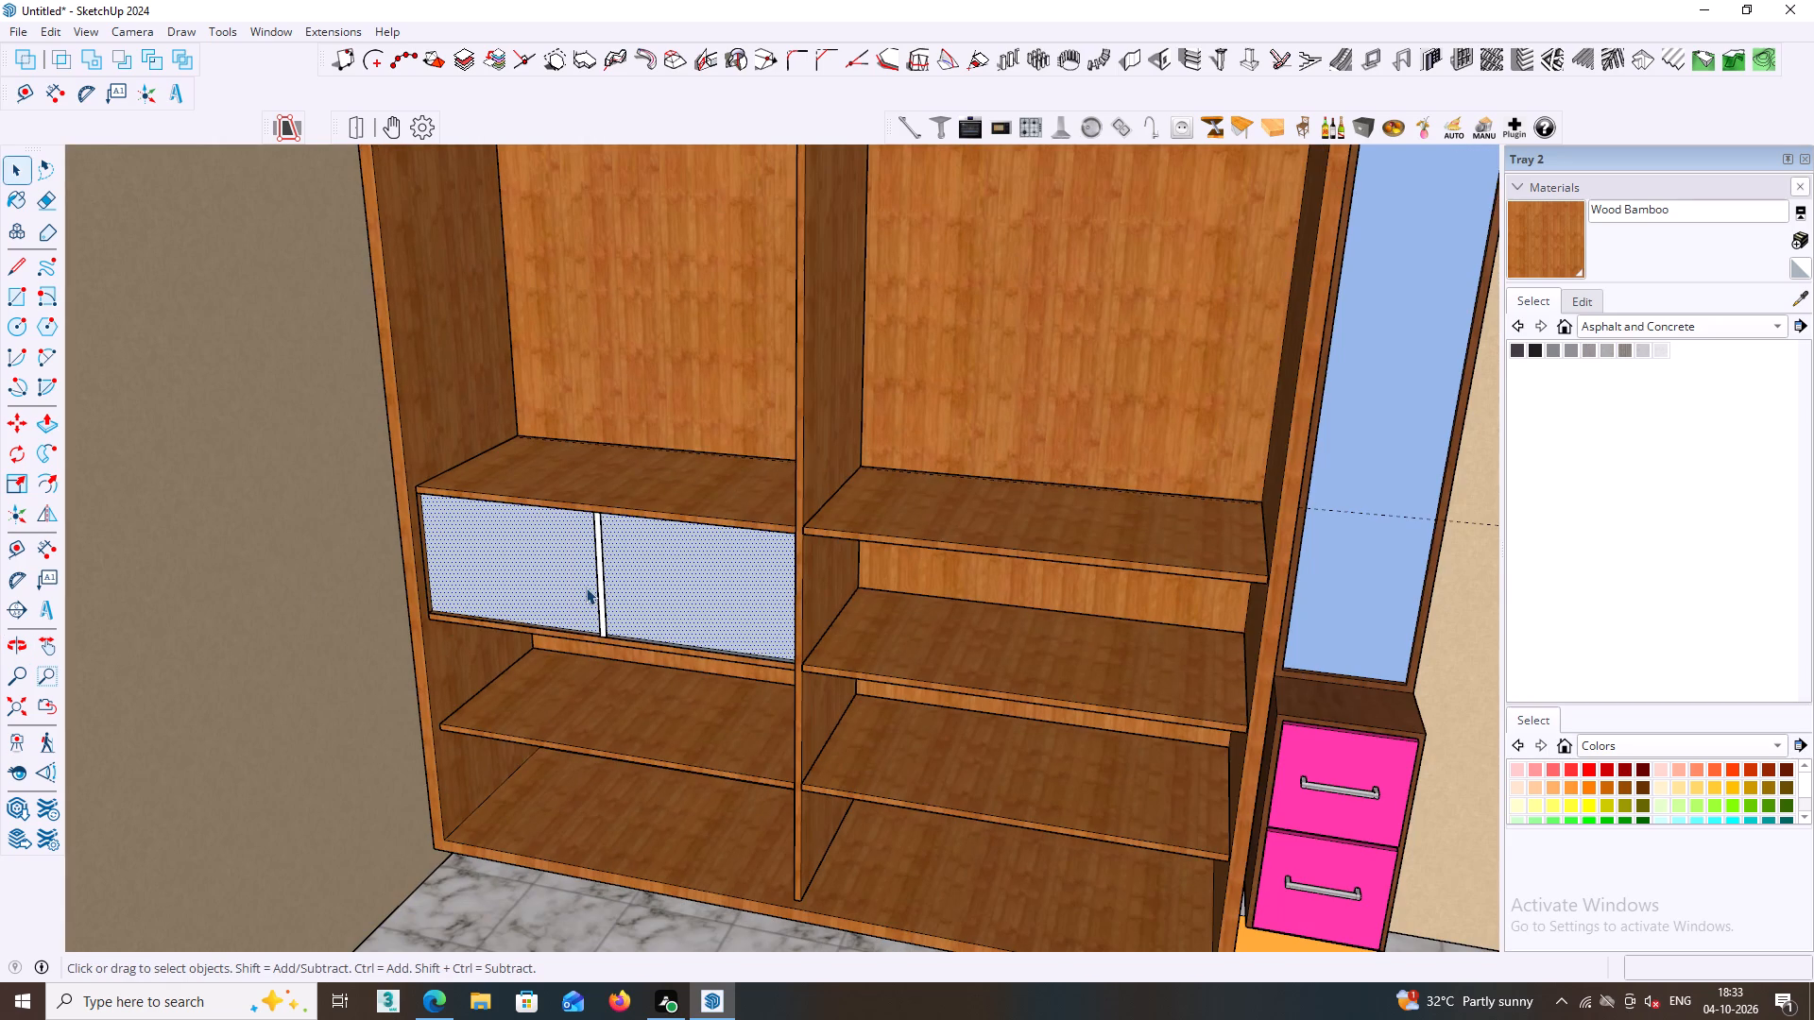
key(Delete)
middle_drag(597, 588, 700, 578)
scroll(606, 574, up, 5)
middle_drag(621, 566, 538, 530)
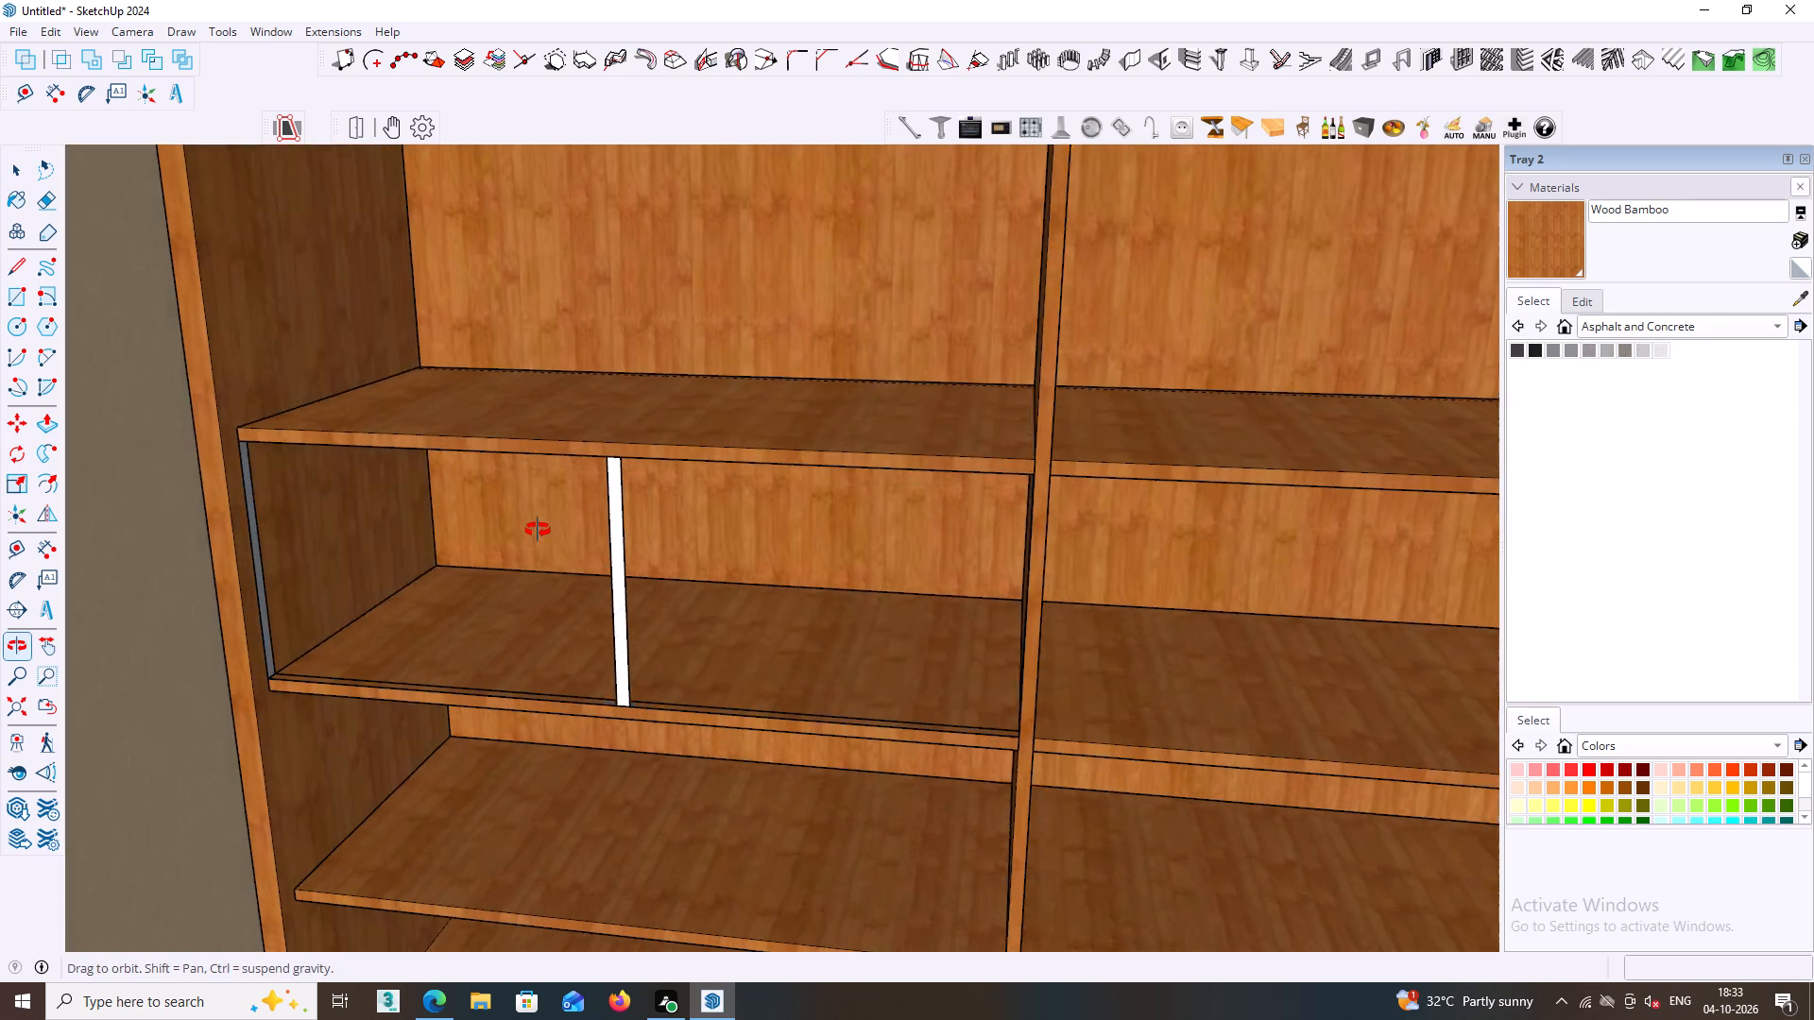
middle_drag(538, 530, 527, 525)
scroll(571, 533, up, 2)
middle_drag(589, 551, 690, 550)
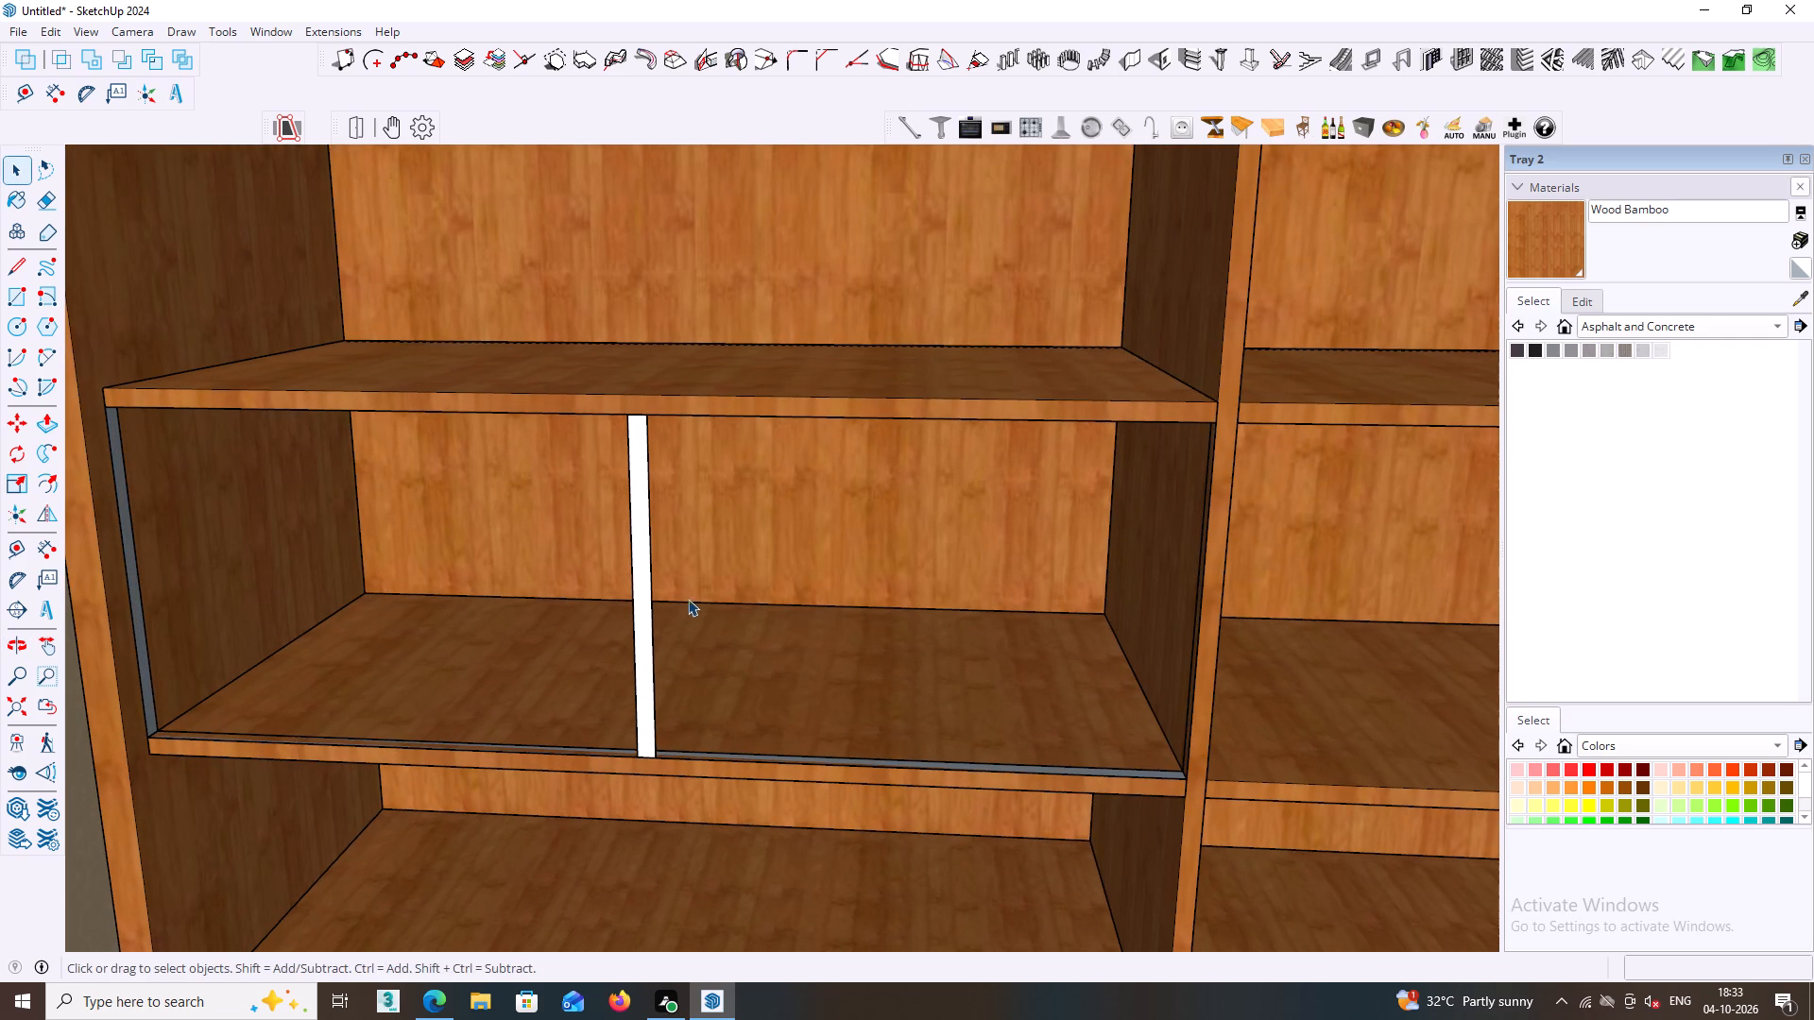
Delete the rest of the front panel between the left compartment's top two shelves: its side strip, 18 mm centre strip and bottom leftovers.
middle_drag(672, 626, 615, 631)
middle_drag(659, 710, 597, 723)
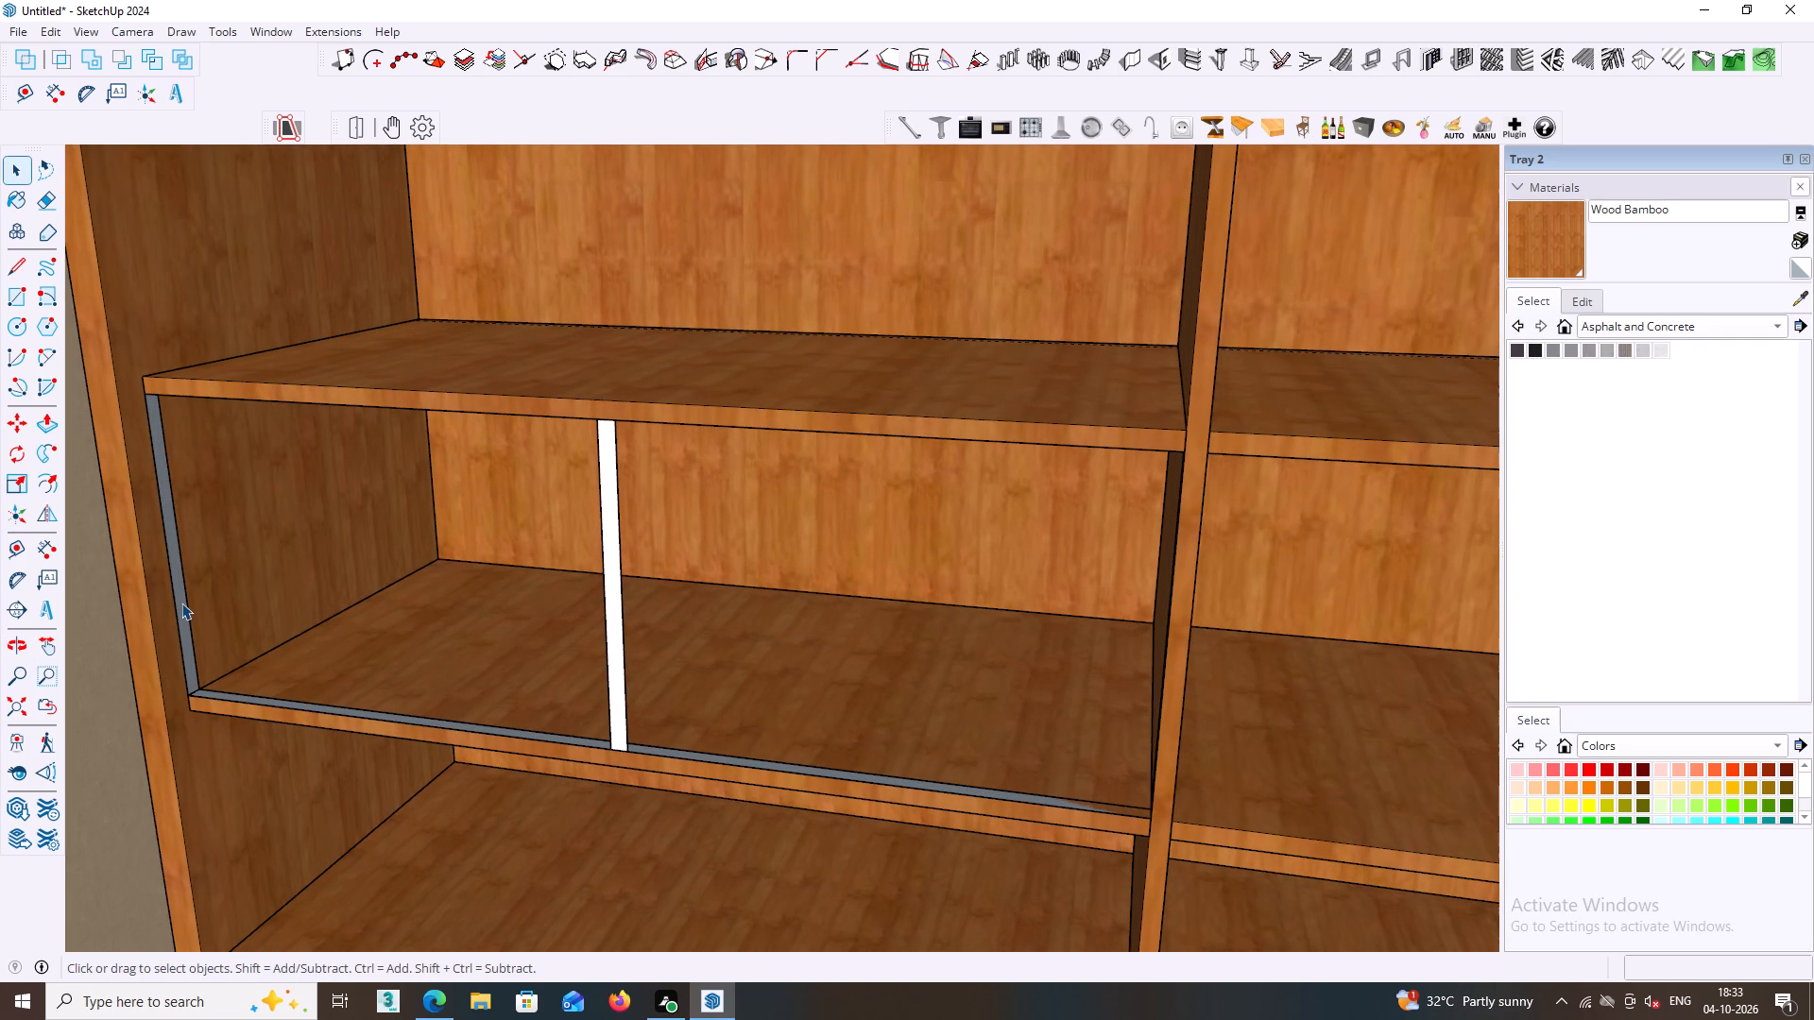
click(181, 603)
key(Delete)
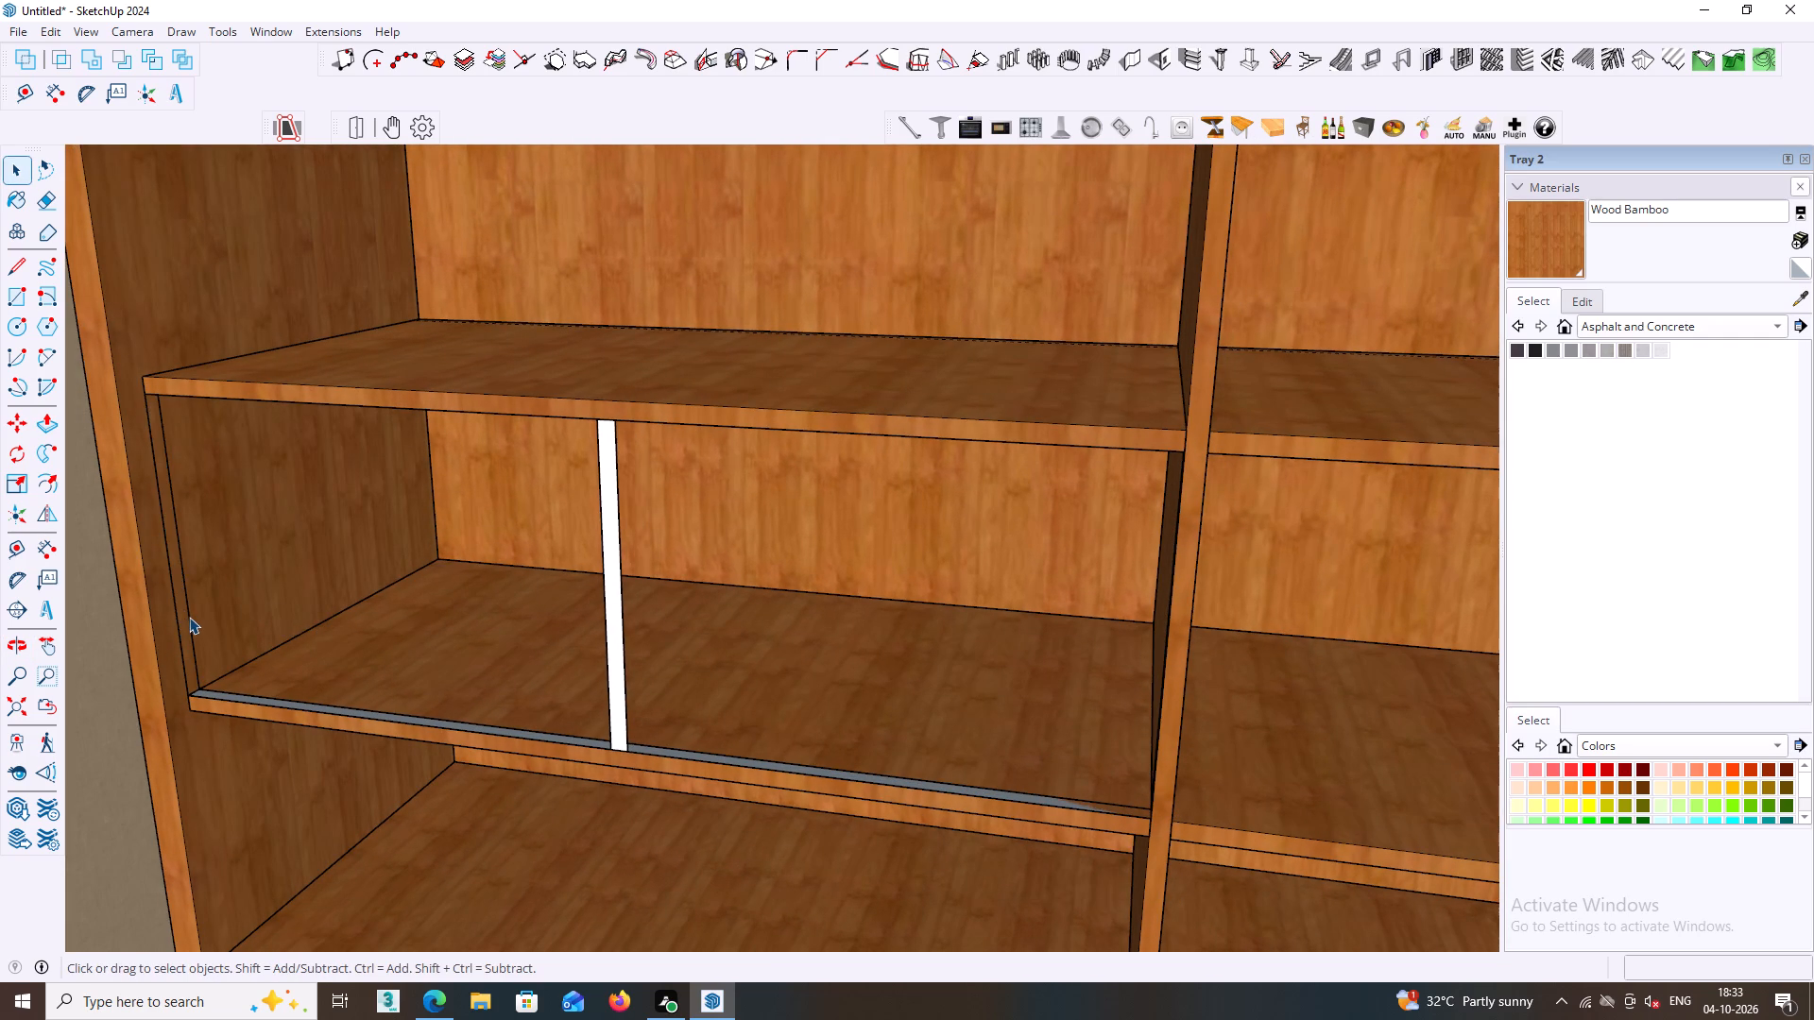
key(ctrl+z)
double_click(184, 609)
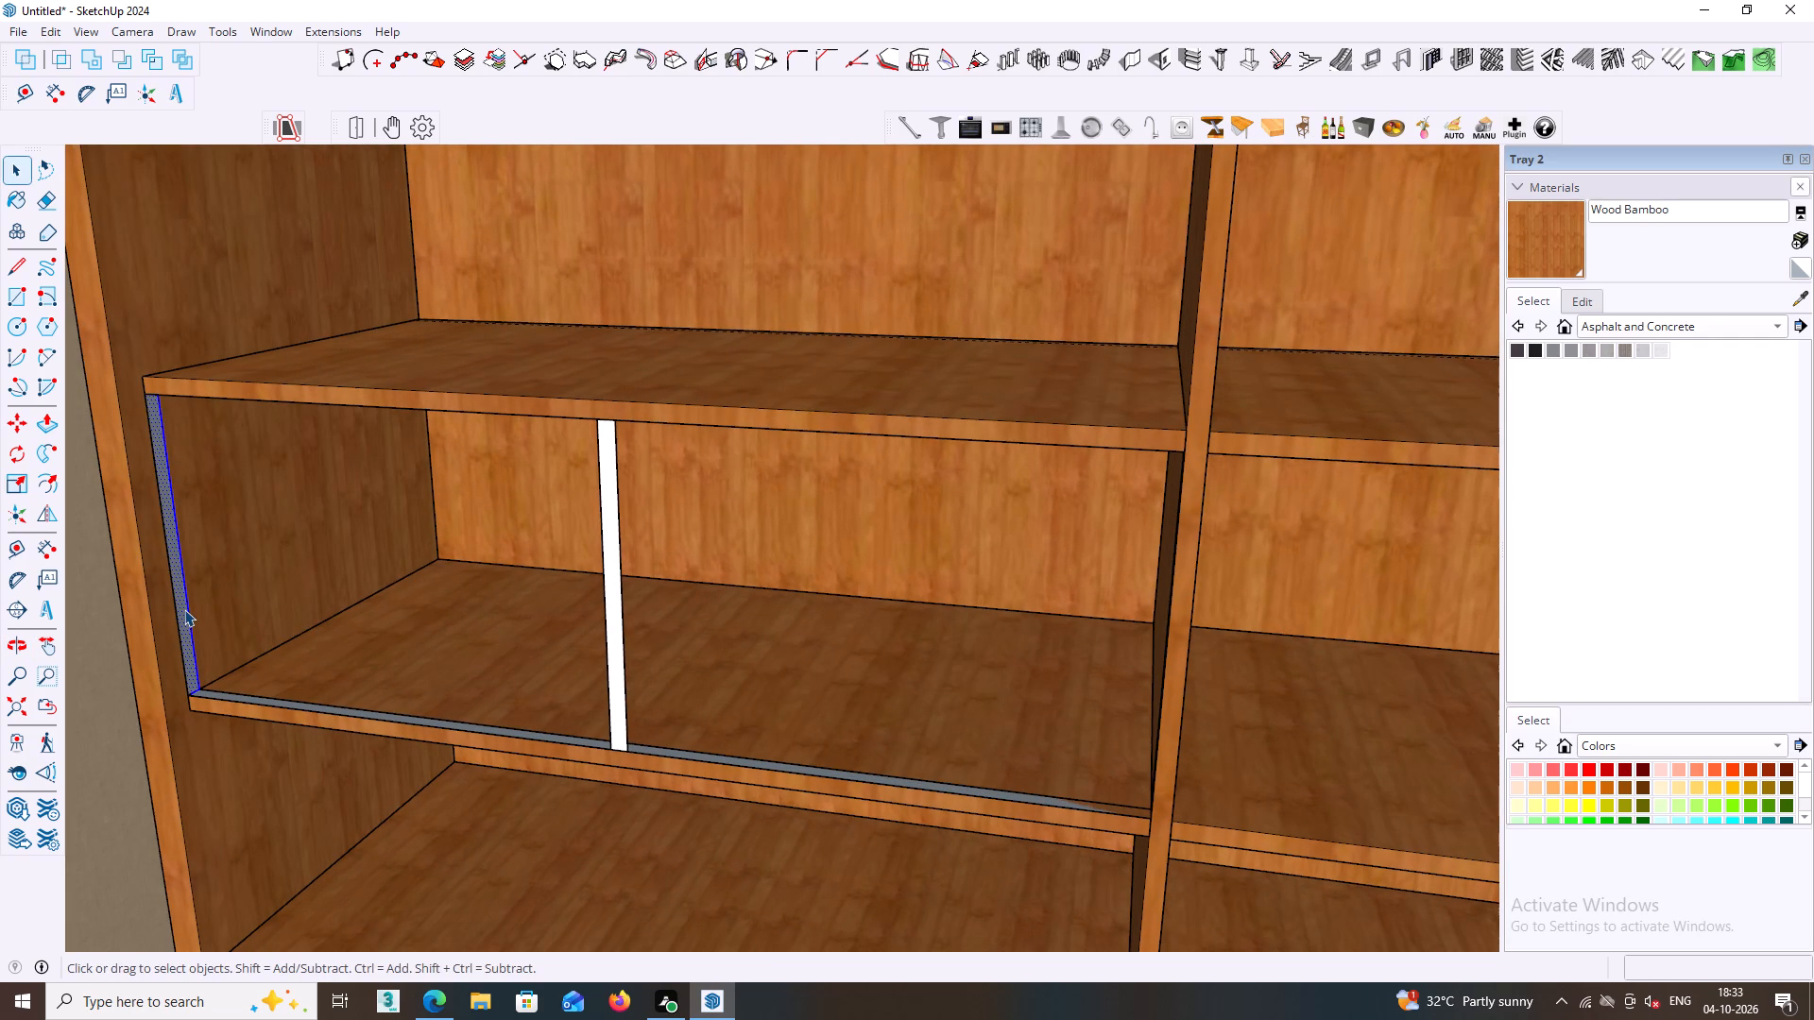
key(Delete)
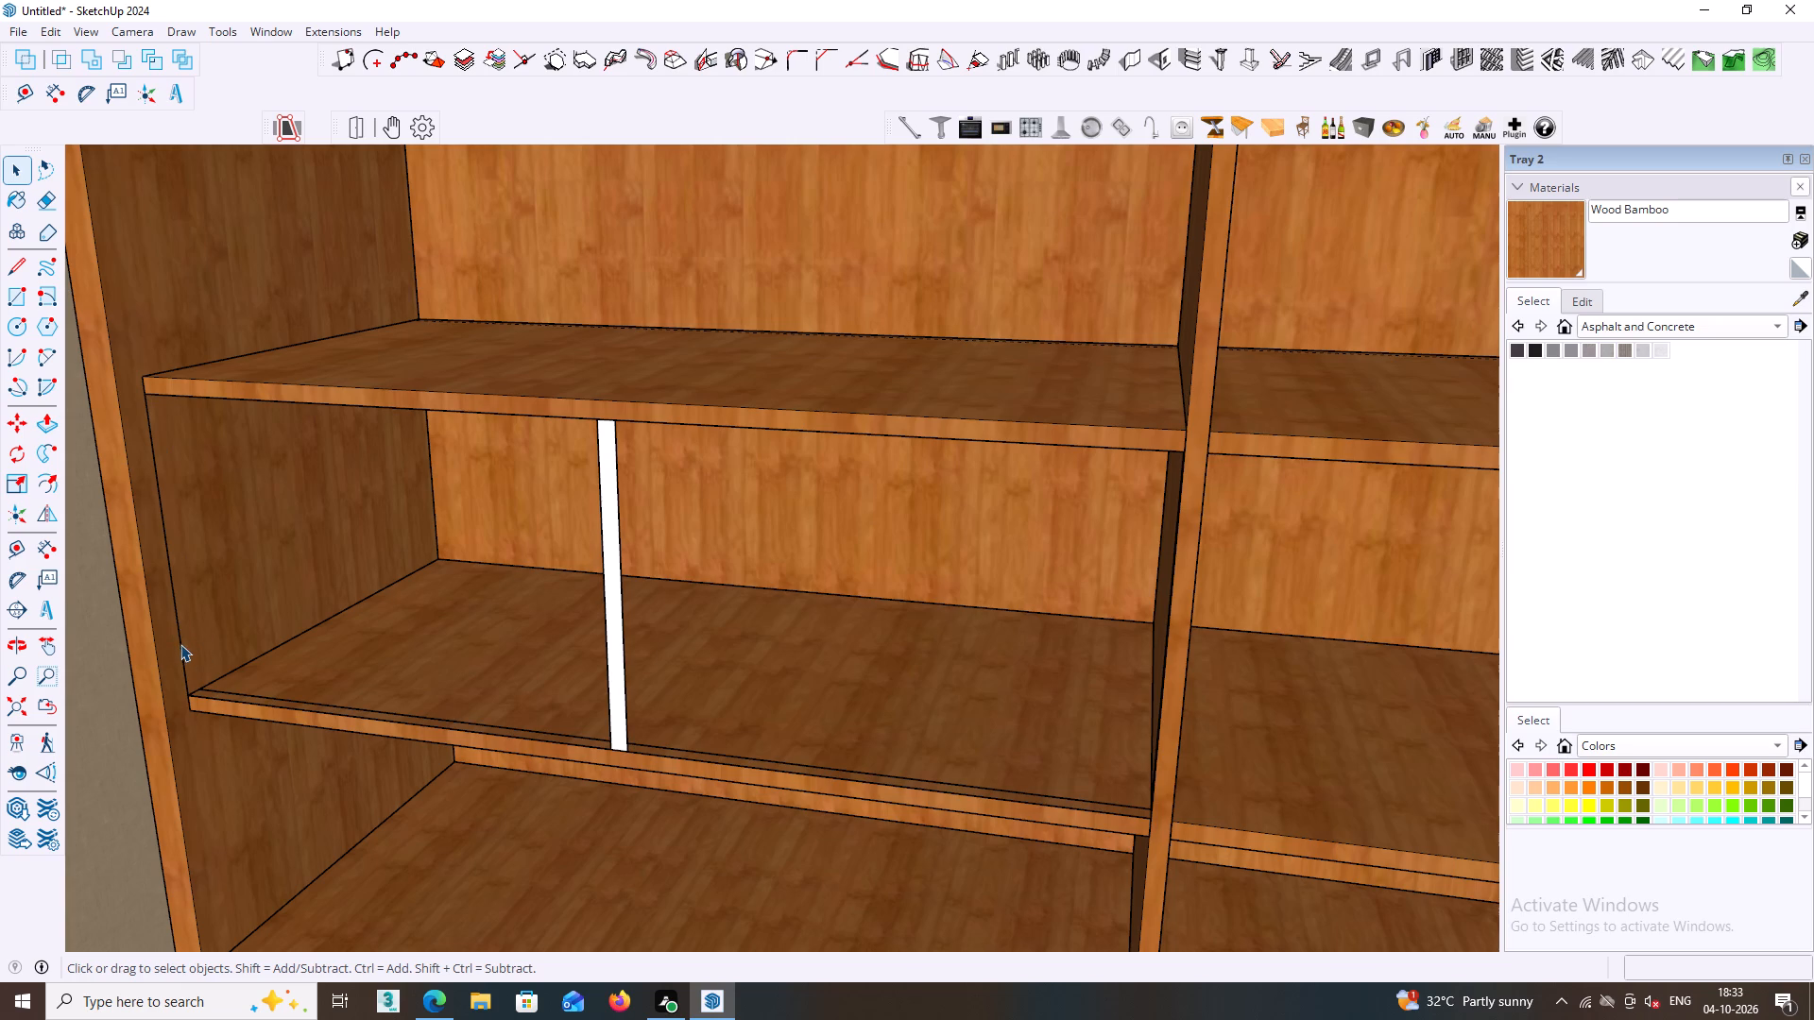
click(180, 644)
key(Delete)
middle_drag(290, 637, 408, 645)
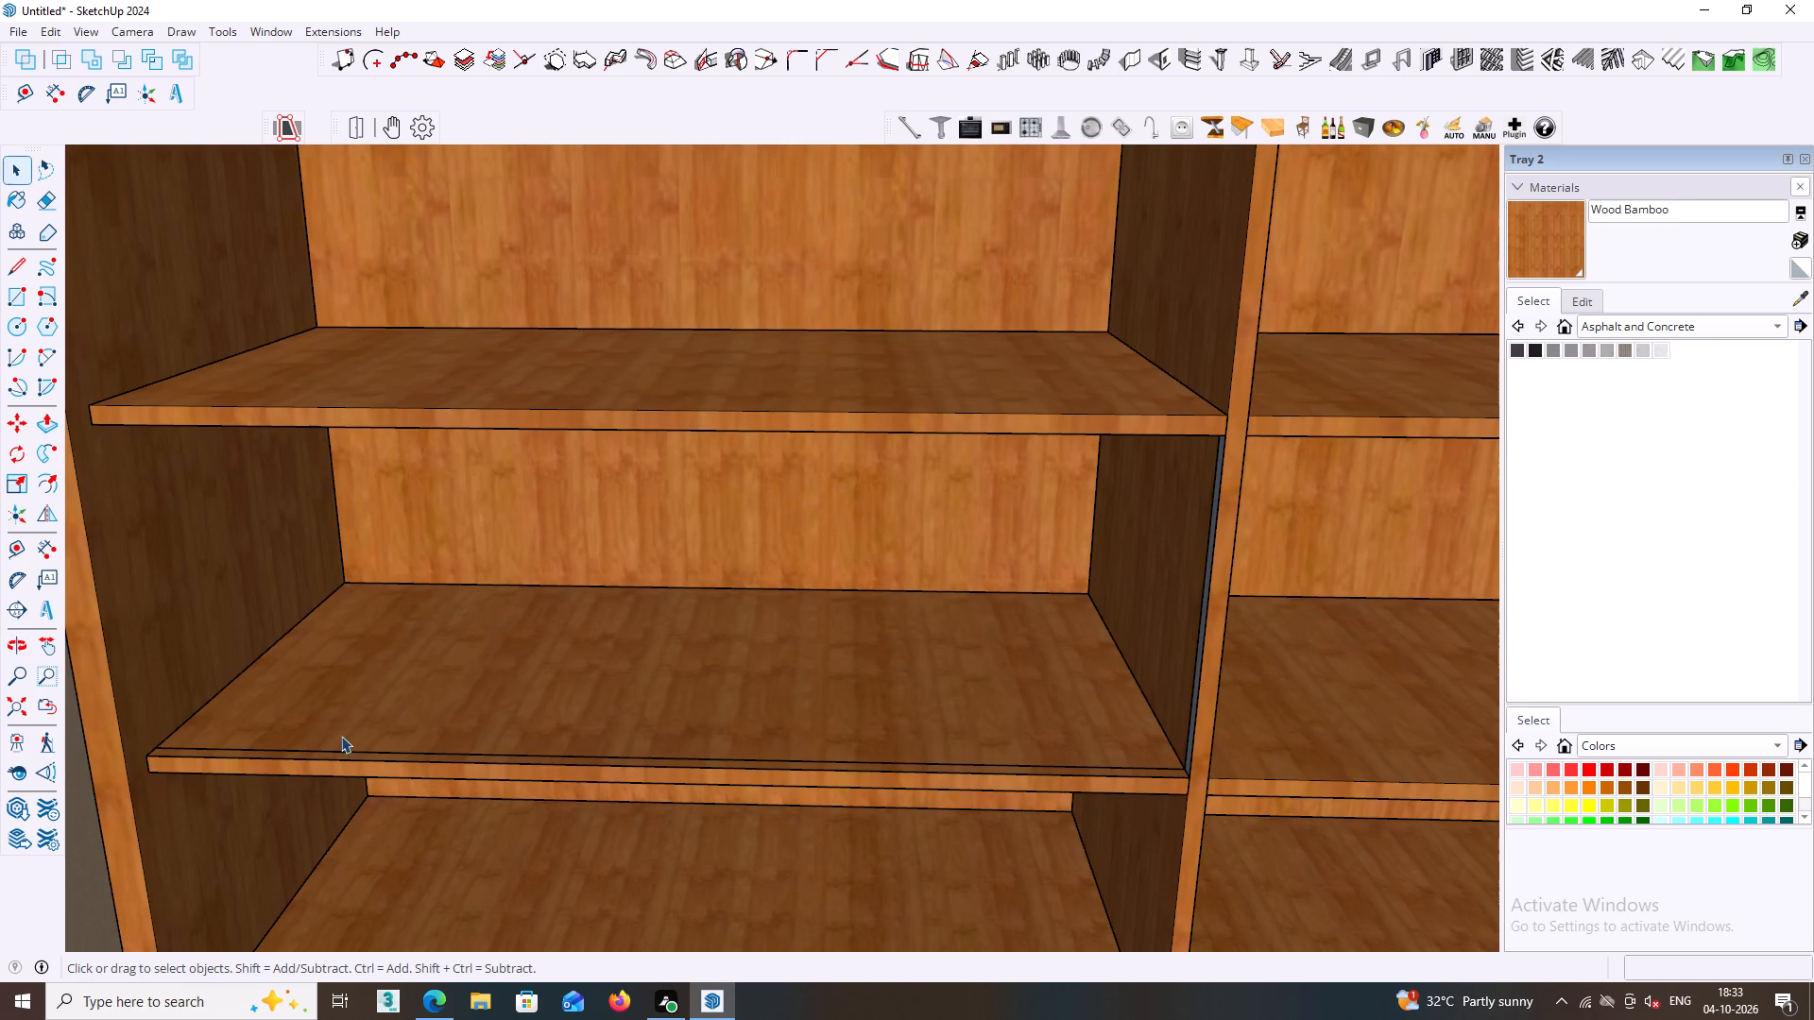
click(344, 750)
key(Delete)
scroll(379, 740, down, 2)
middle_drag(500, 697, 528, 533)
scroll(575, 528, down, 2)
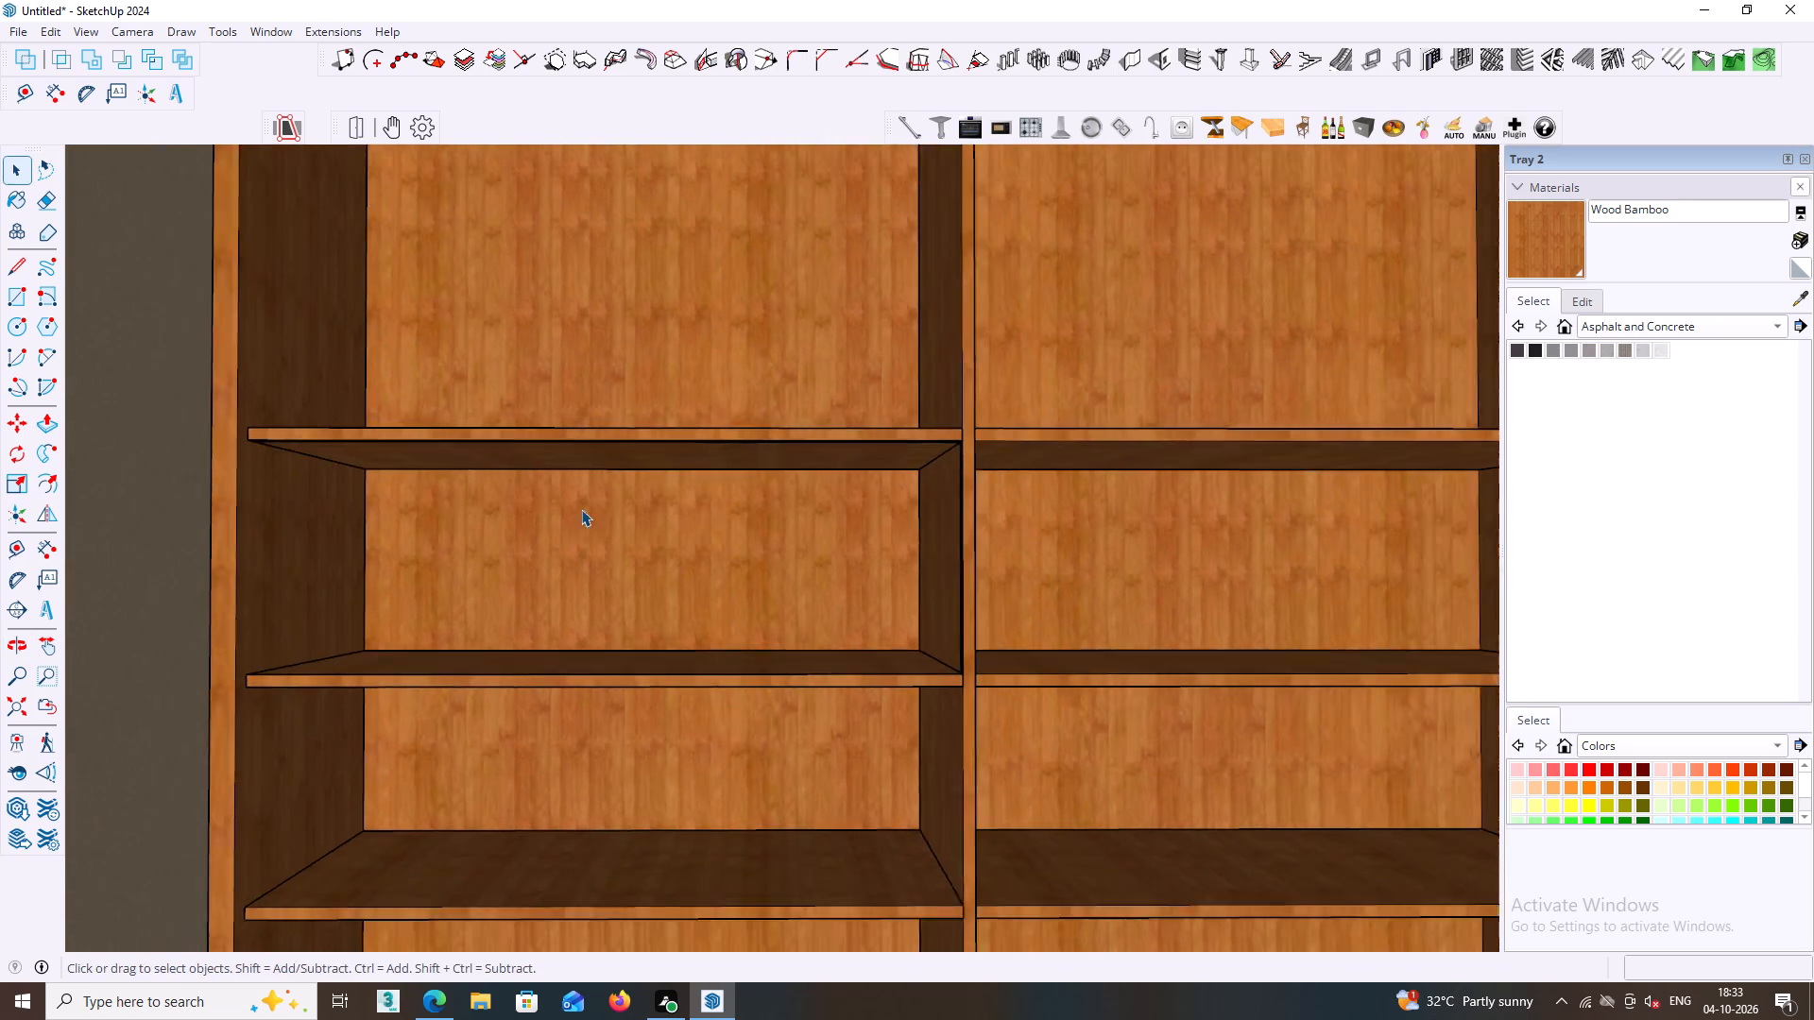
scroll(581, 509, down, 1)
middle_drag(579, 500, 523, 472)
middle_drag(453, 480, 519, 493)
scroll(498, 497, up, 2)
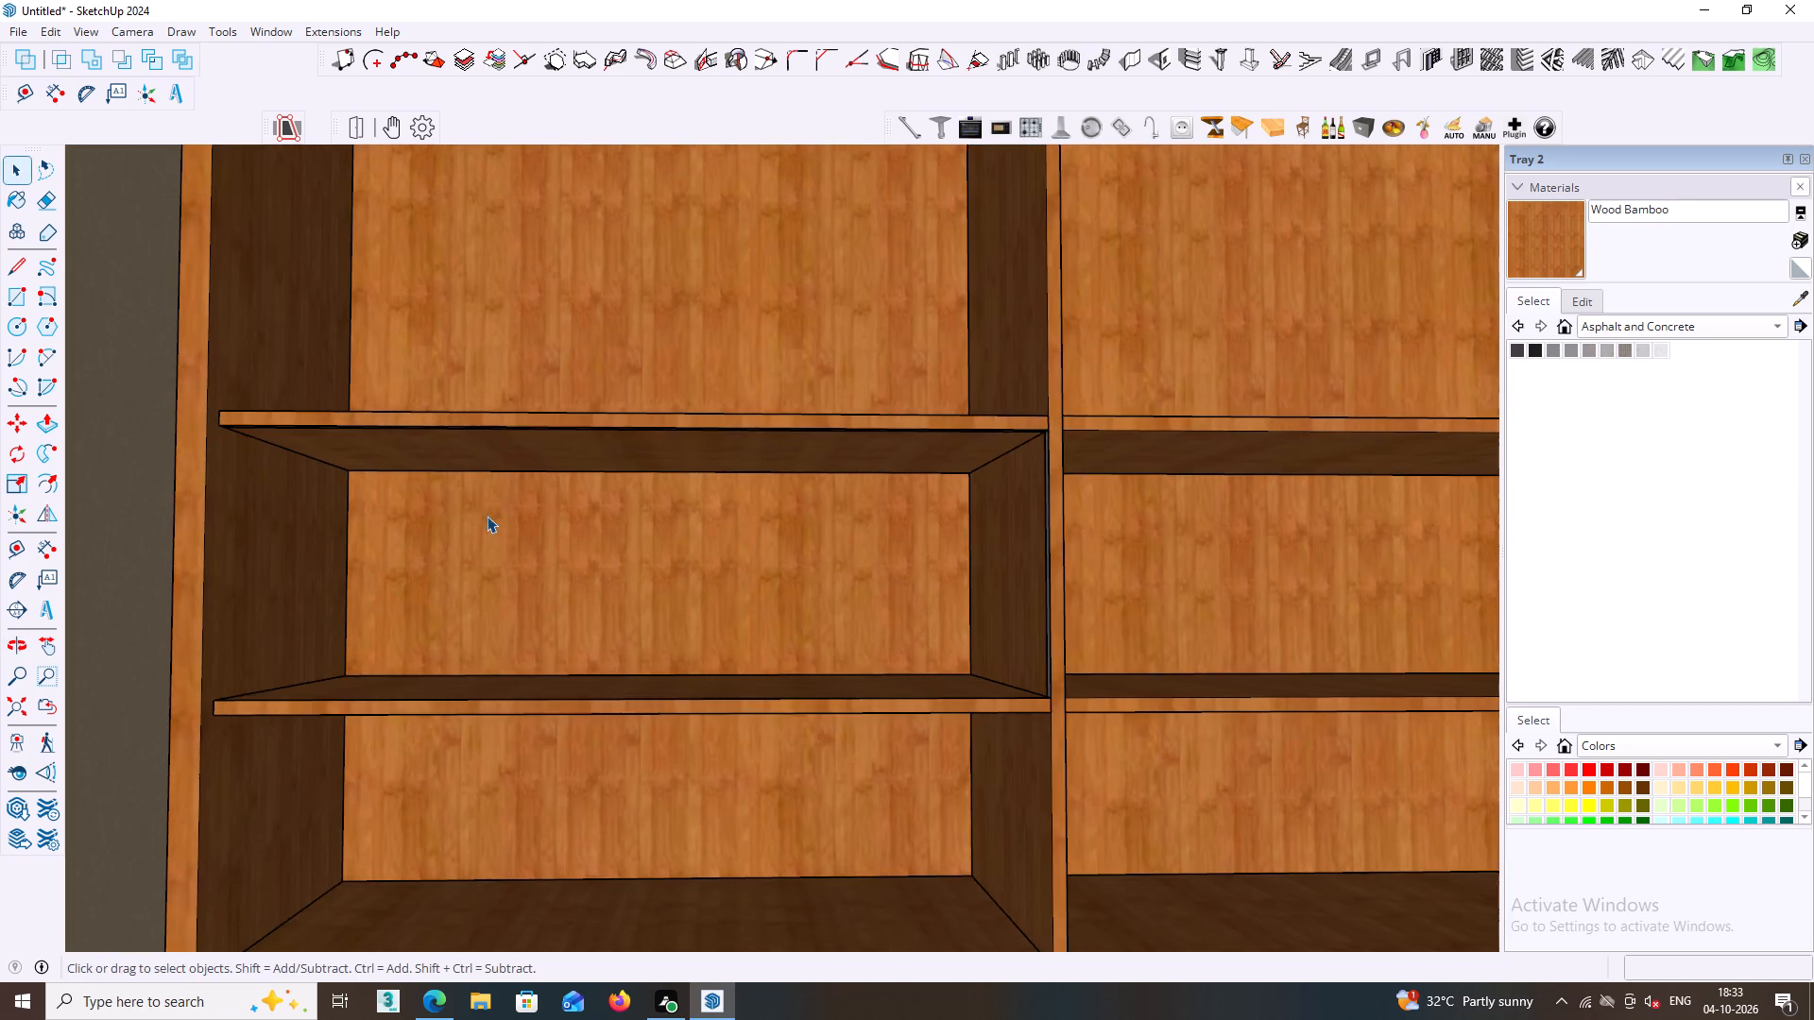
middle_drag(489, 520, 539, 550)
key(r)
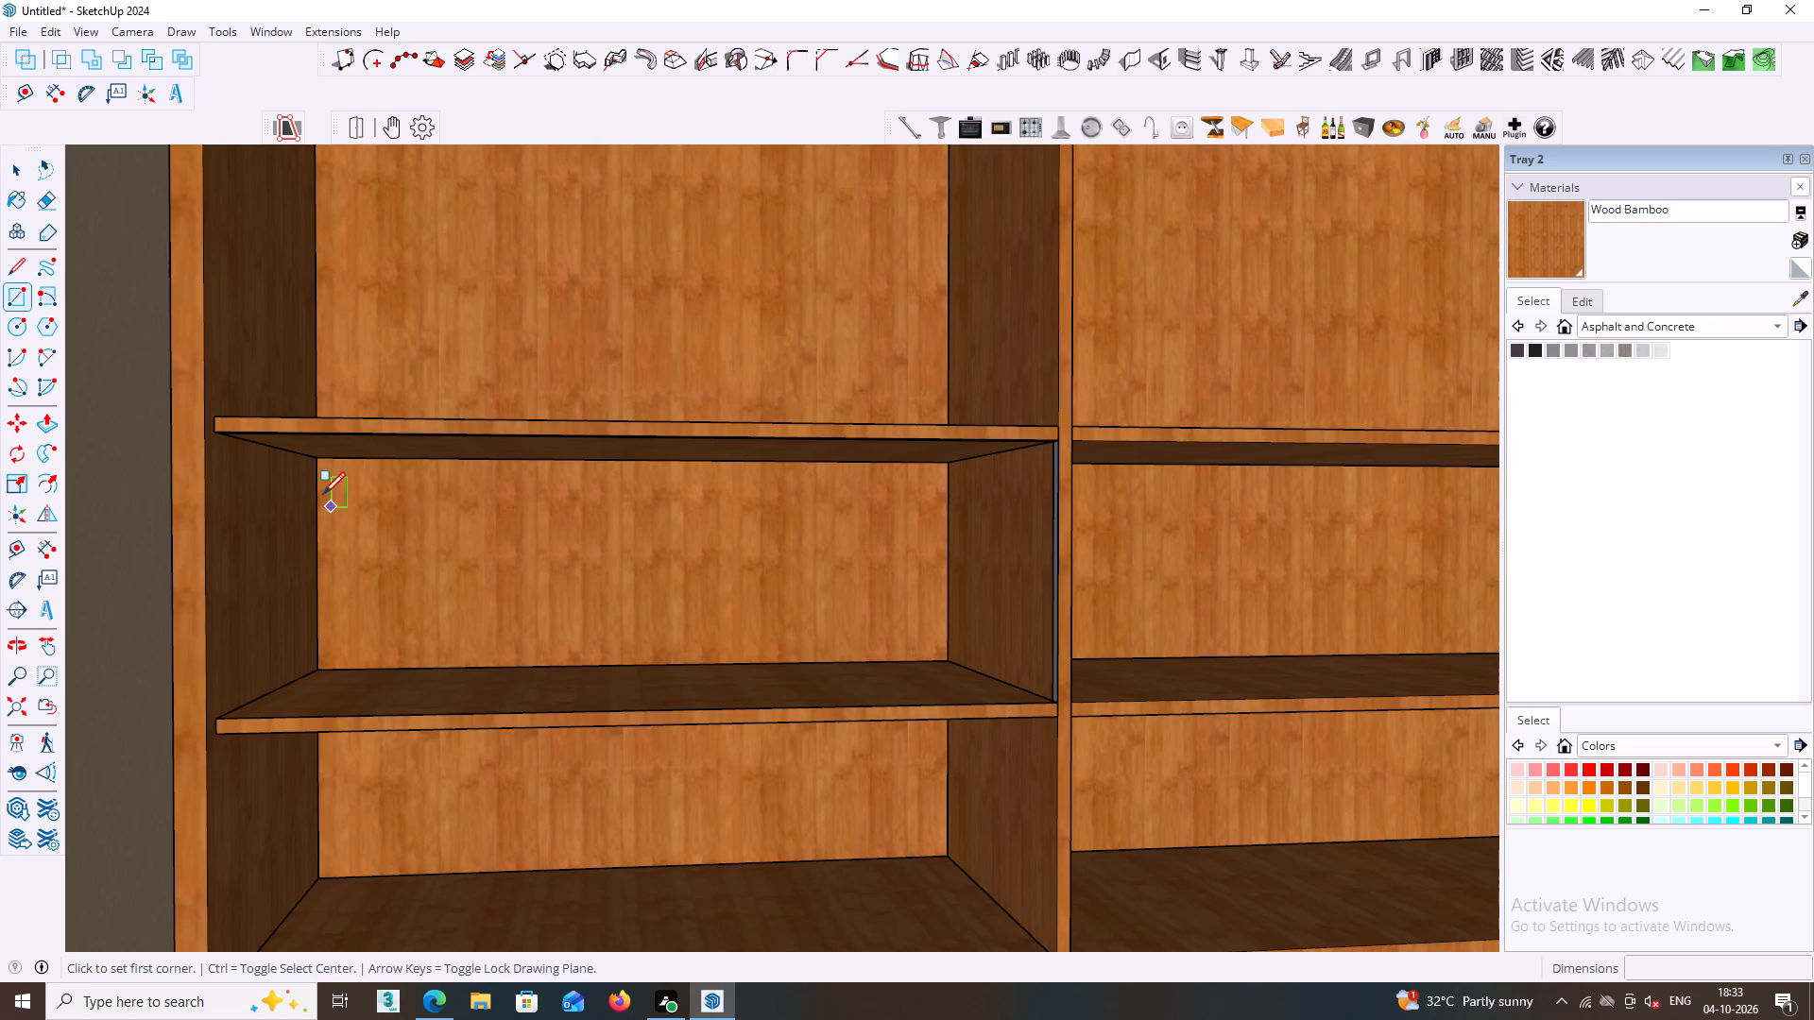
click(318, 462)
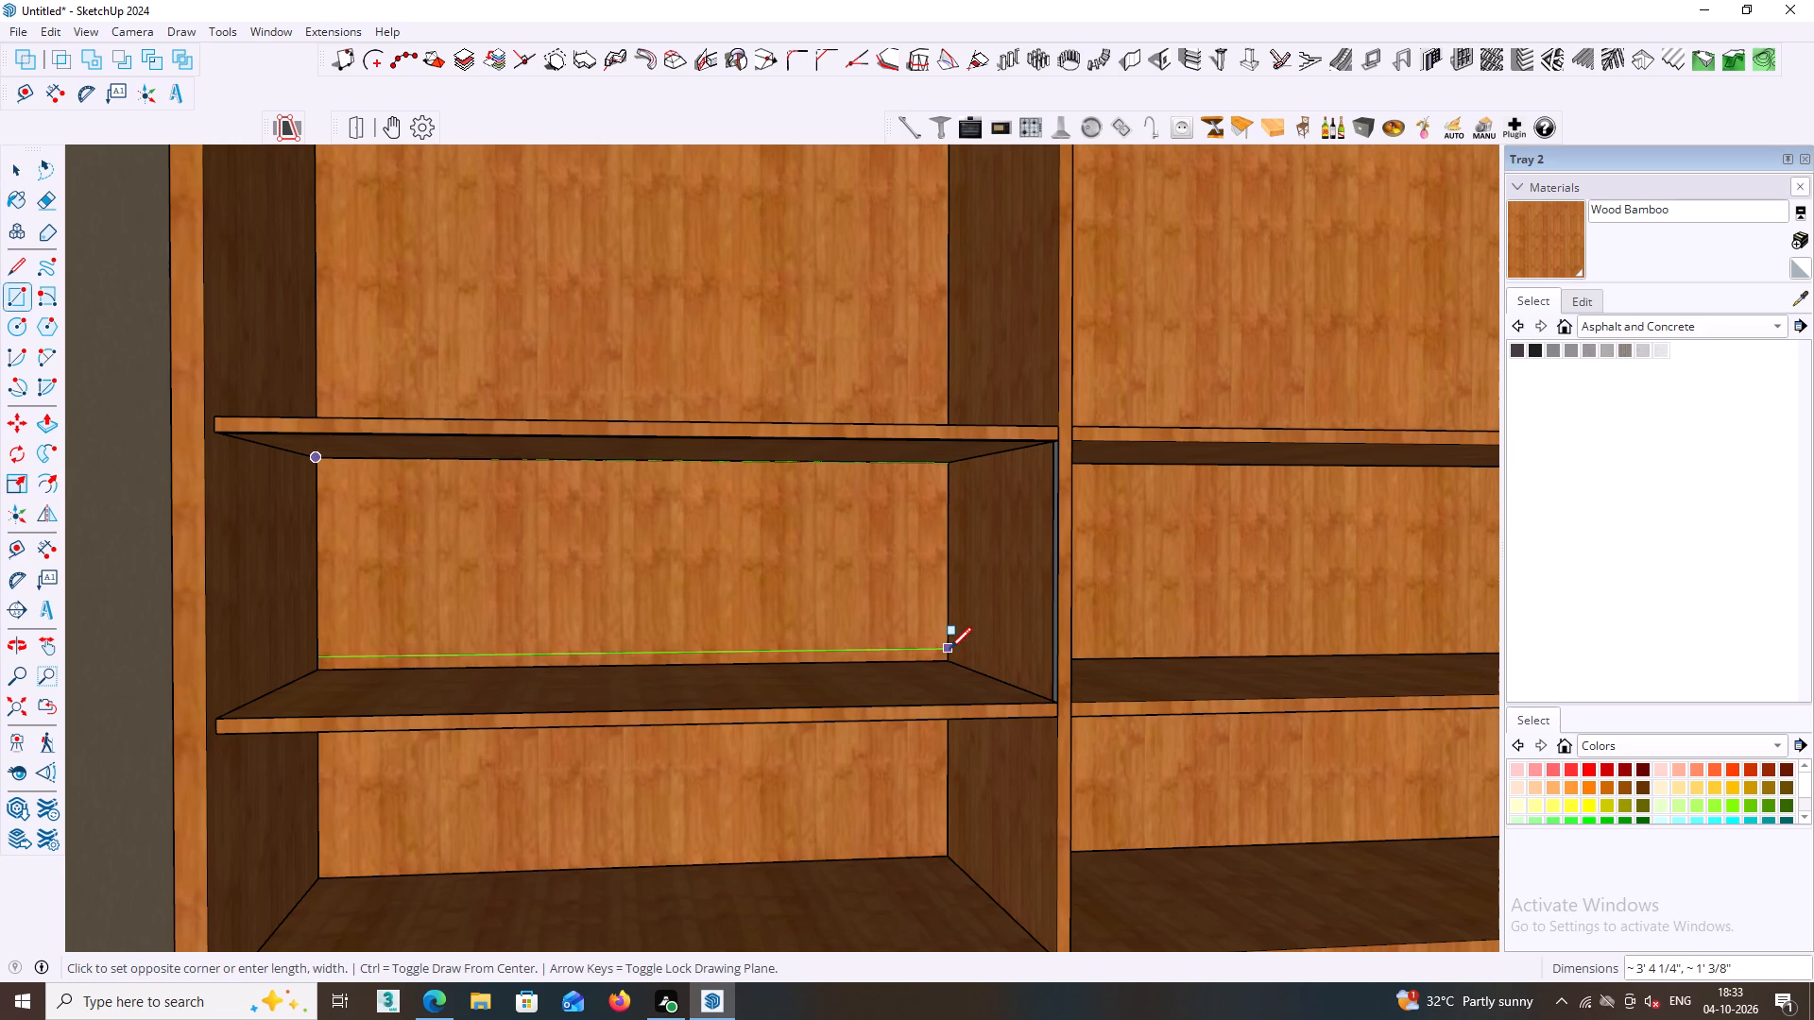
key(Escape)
Erase the leftover vertical panel edge beside the wardrobe's central divider, between the left compartment's top two shelves.
middle_drag(1043, 609, 1150, 610)
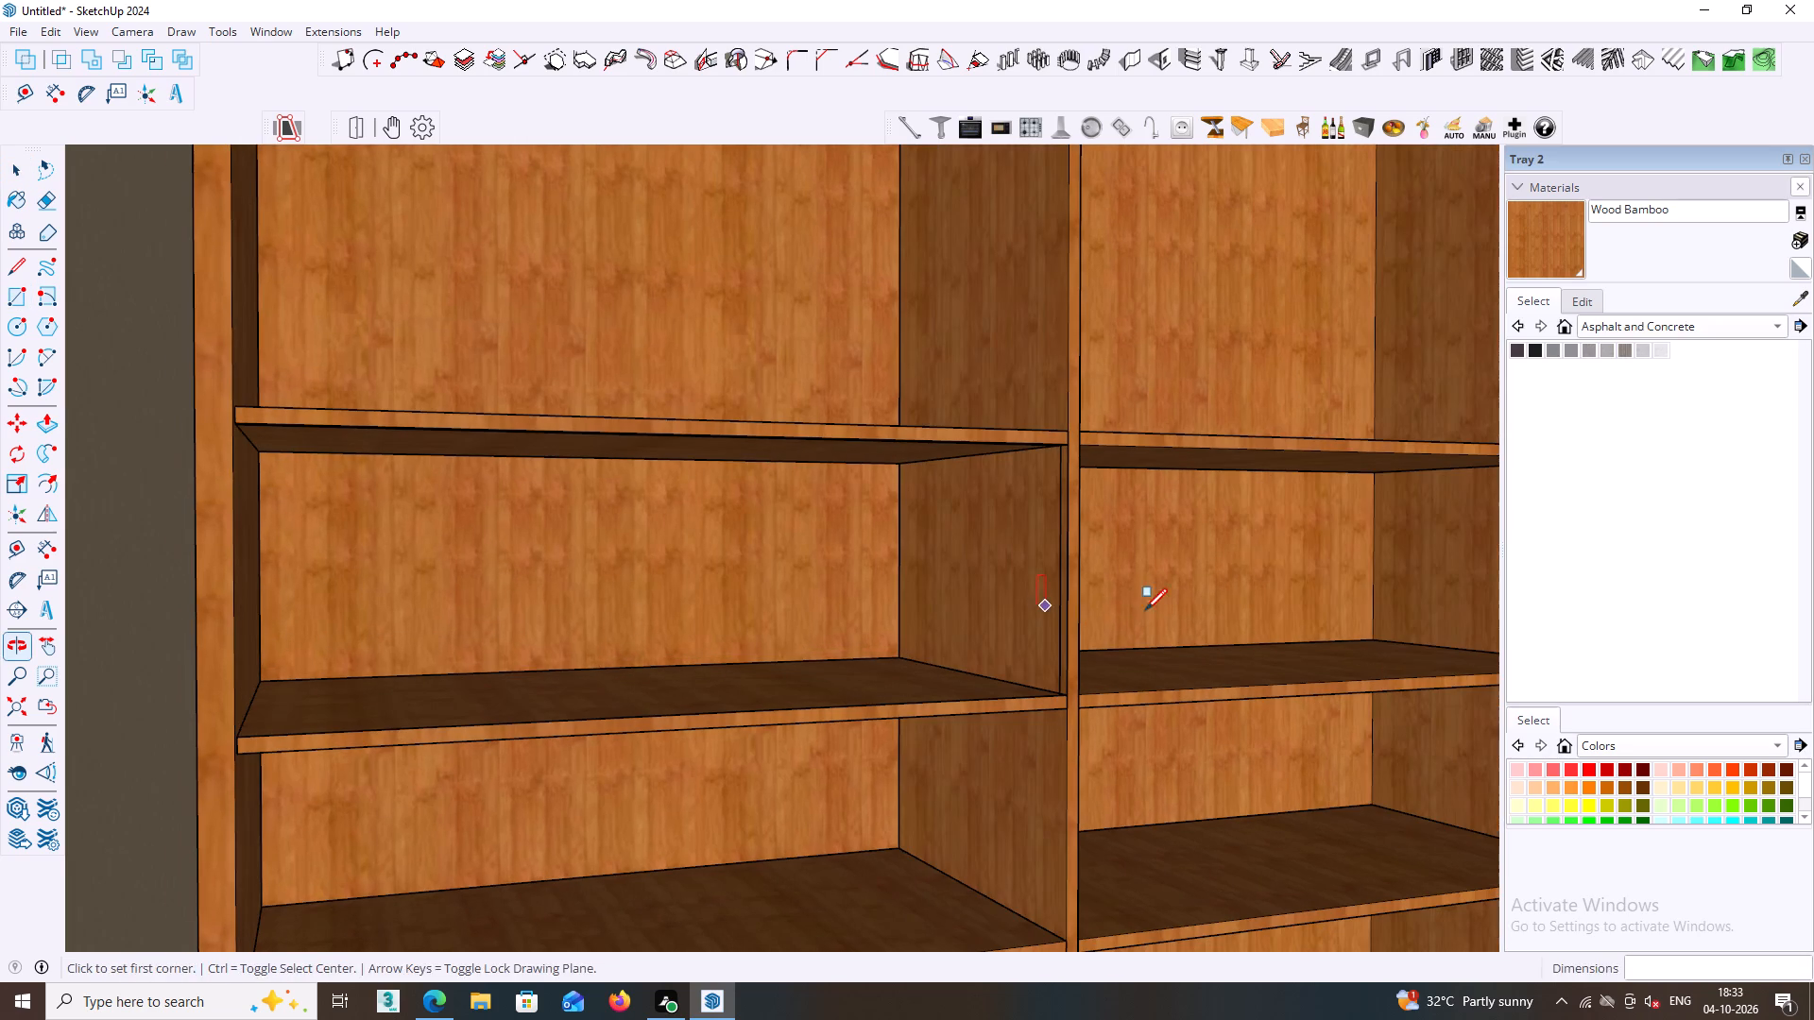
key(space)
key(e)
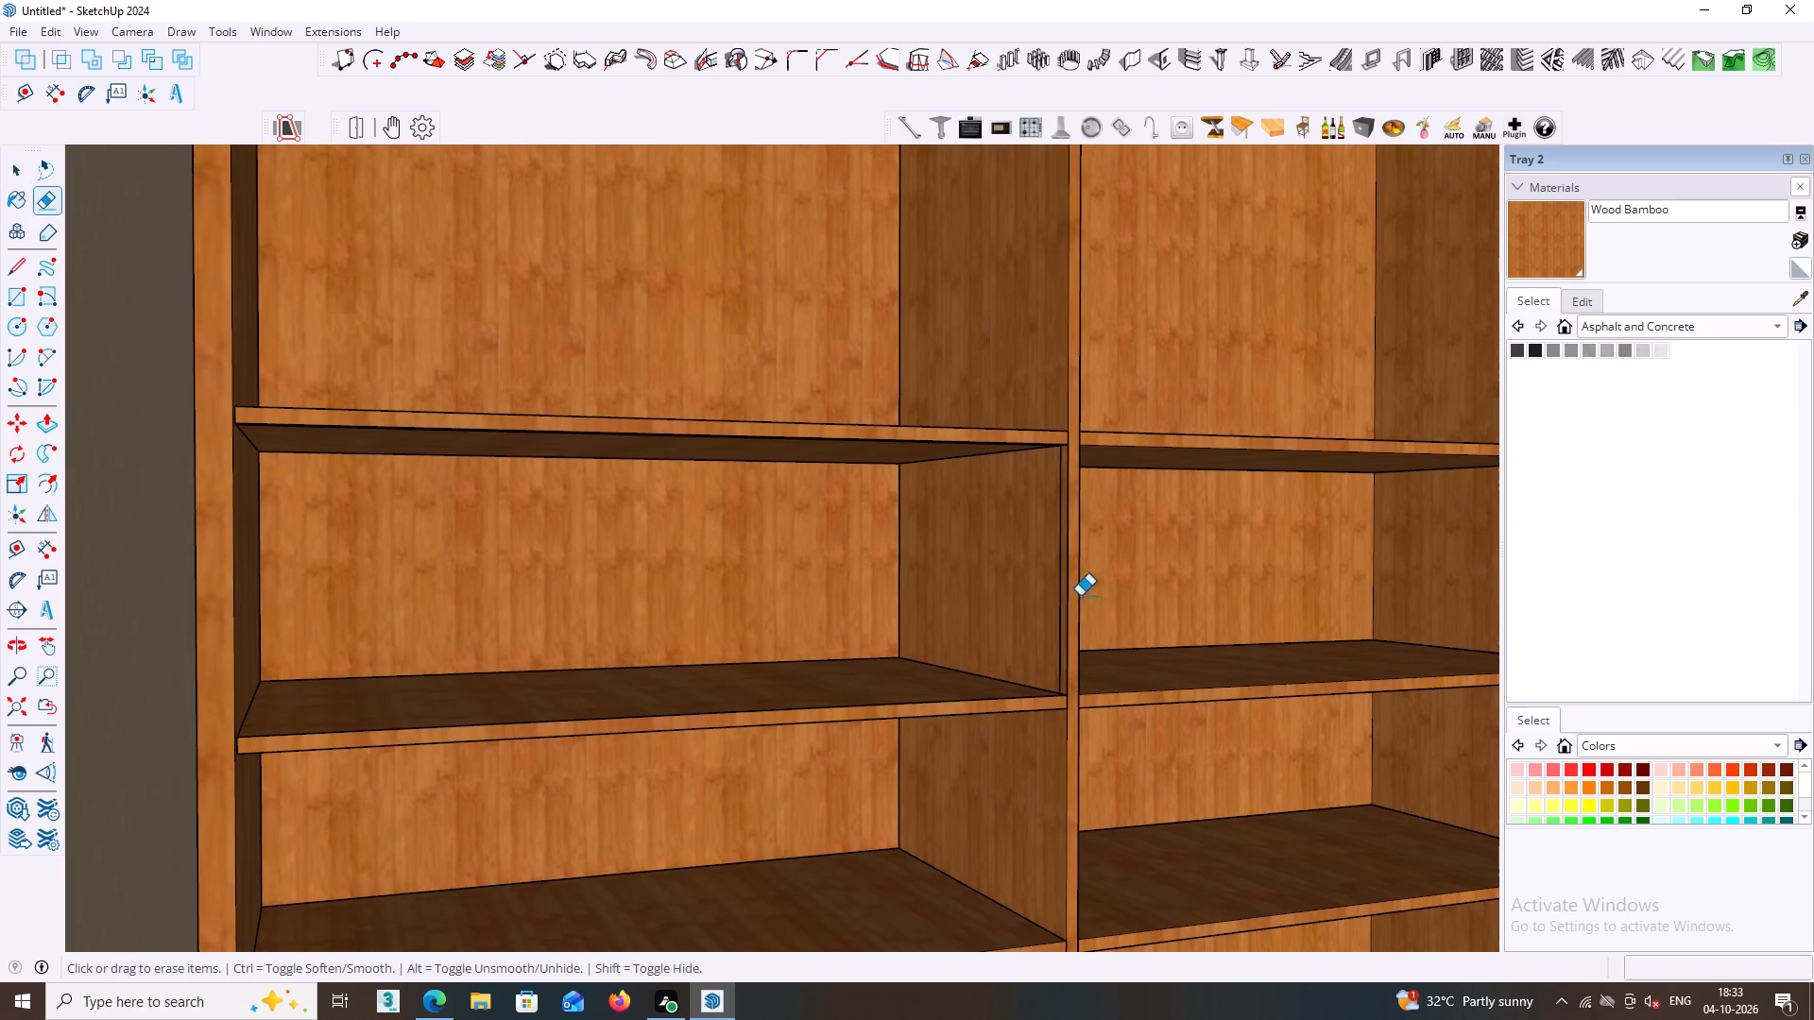
click(1059, 587)
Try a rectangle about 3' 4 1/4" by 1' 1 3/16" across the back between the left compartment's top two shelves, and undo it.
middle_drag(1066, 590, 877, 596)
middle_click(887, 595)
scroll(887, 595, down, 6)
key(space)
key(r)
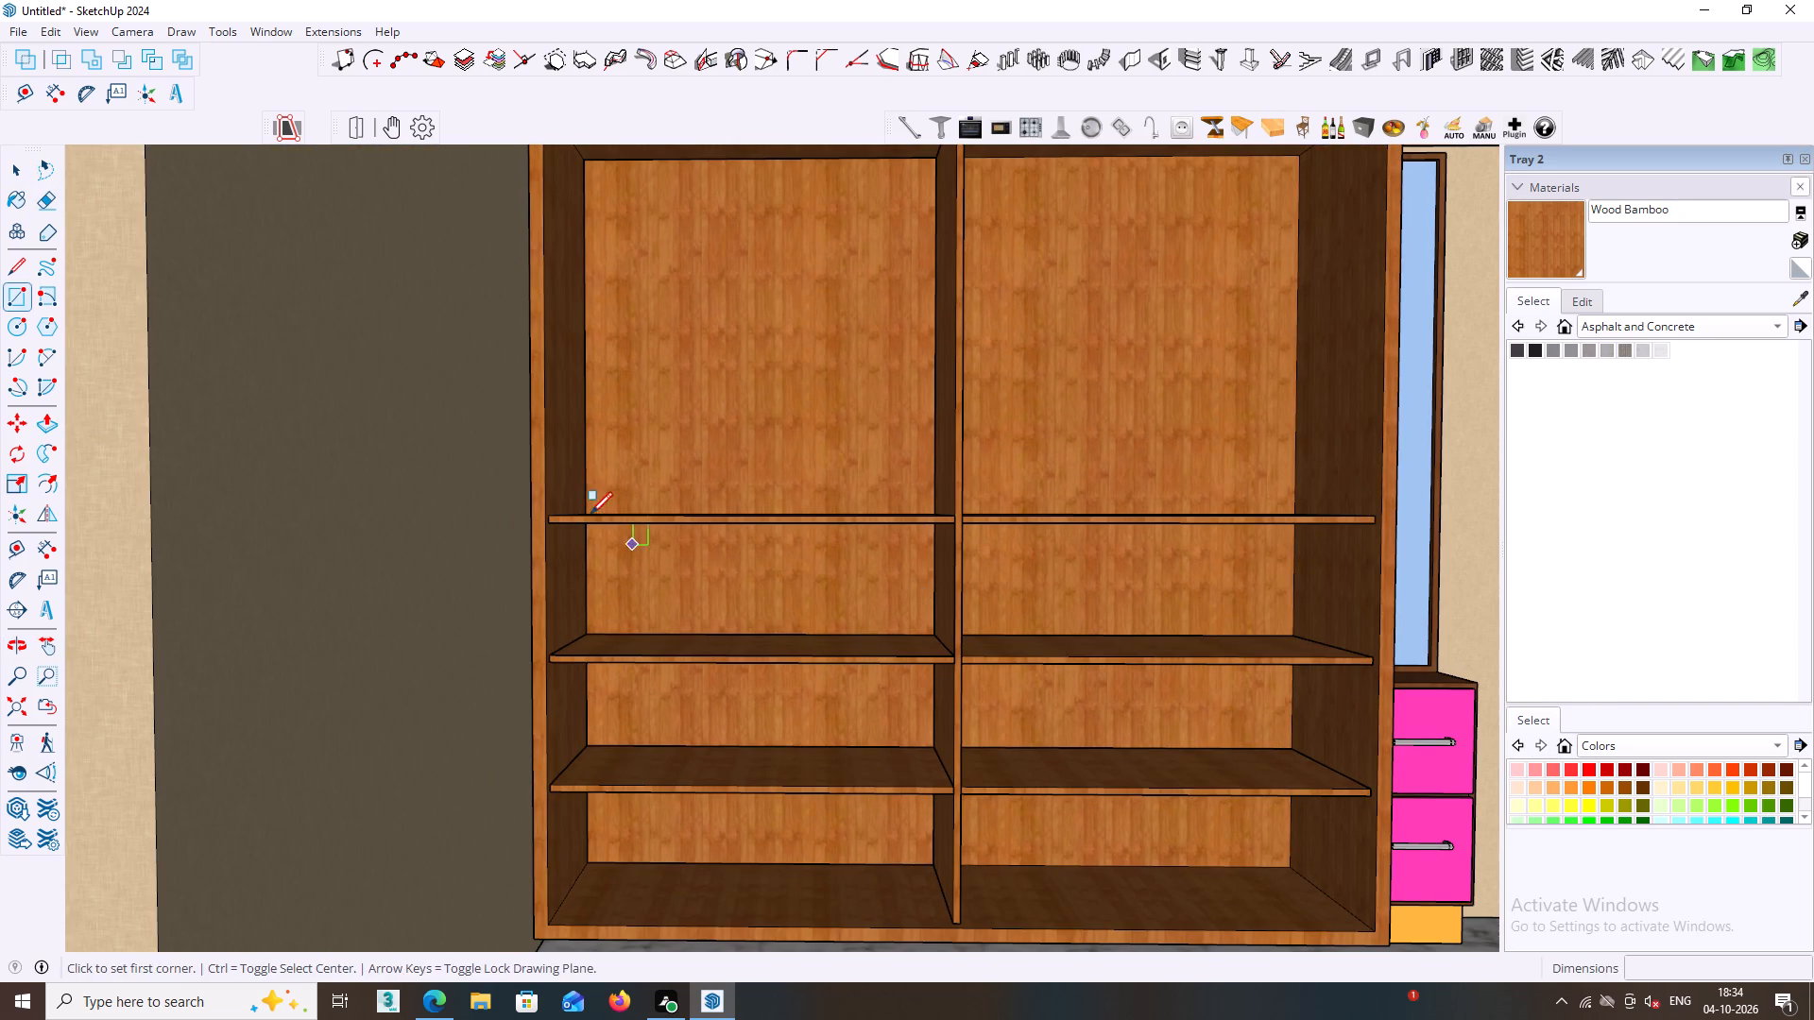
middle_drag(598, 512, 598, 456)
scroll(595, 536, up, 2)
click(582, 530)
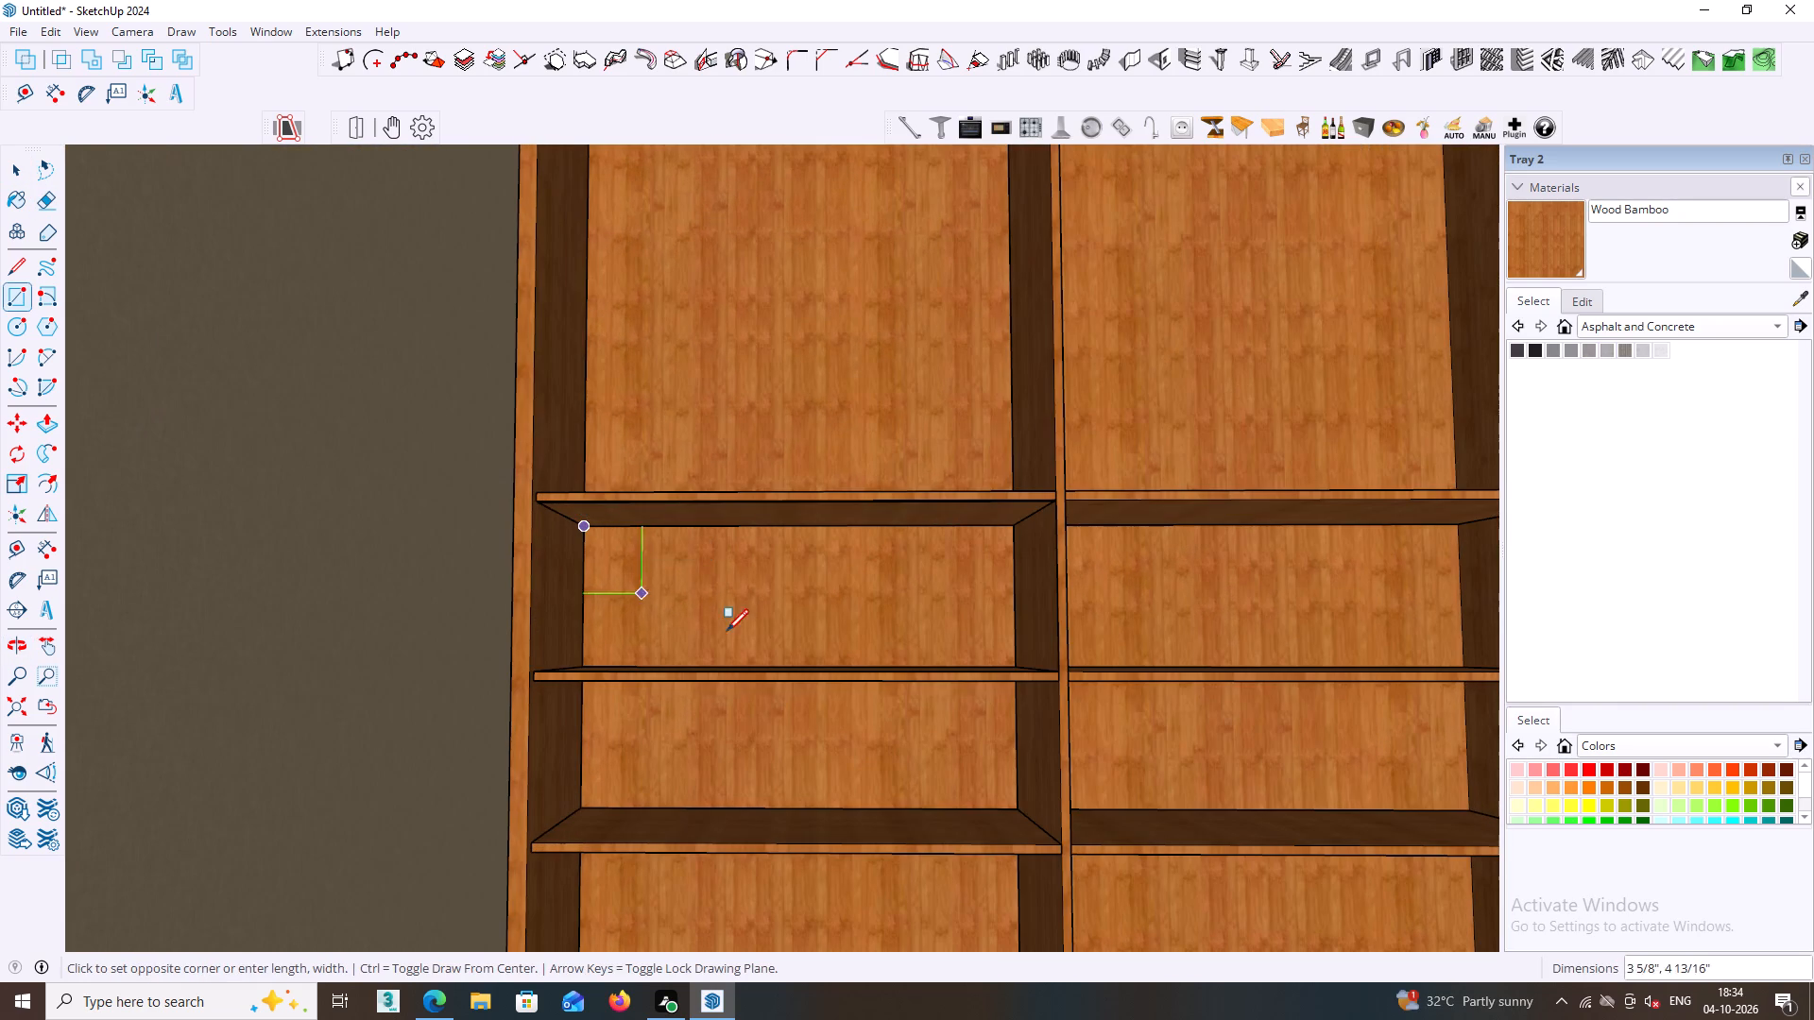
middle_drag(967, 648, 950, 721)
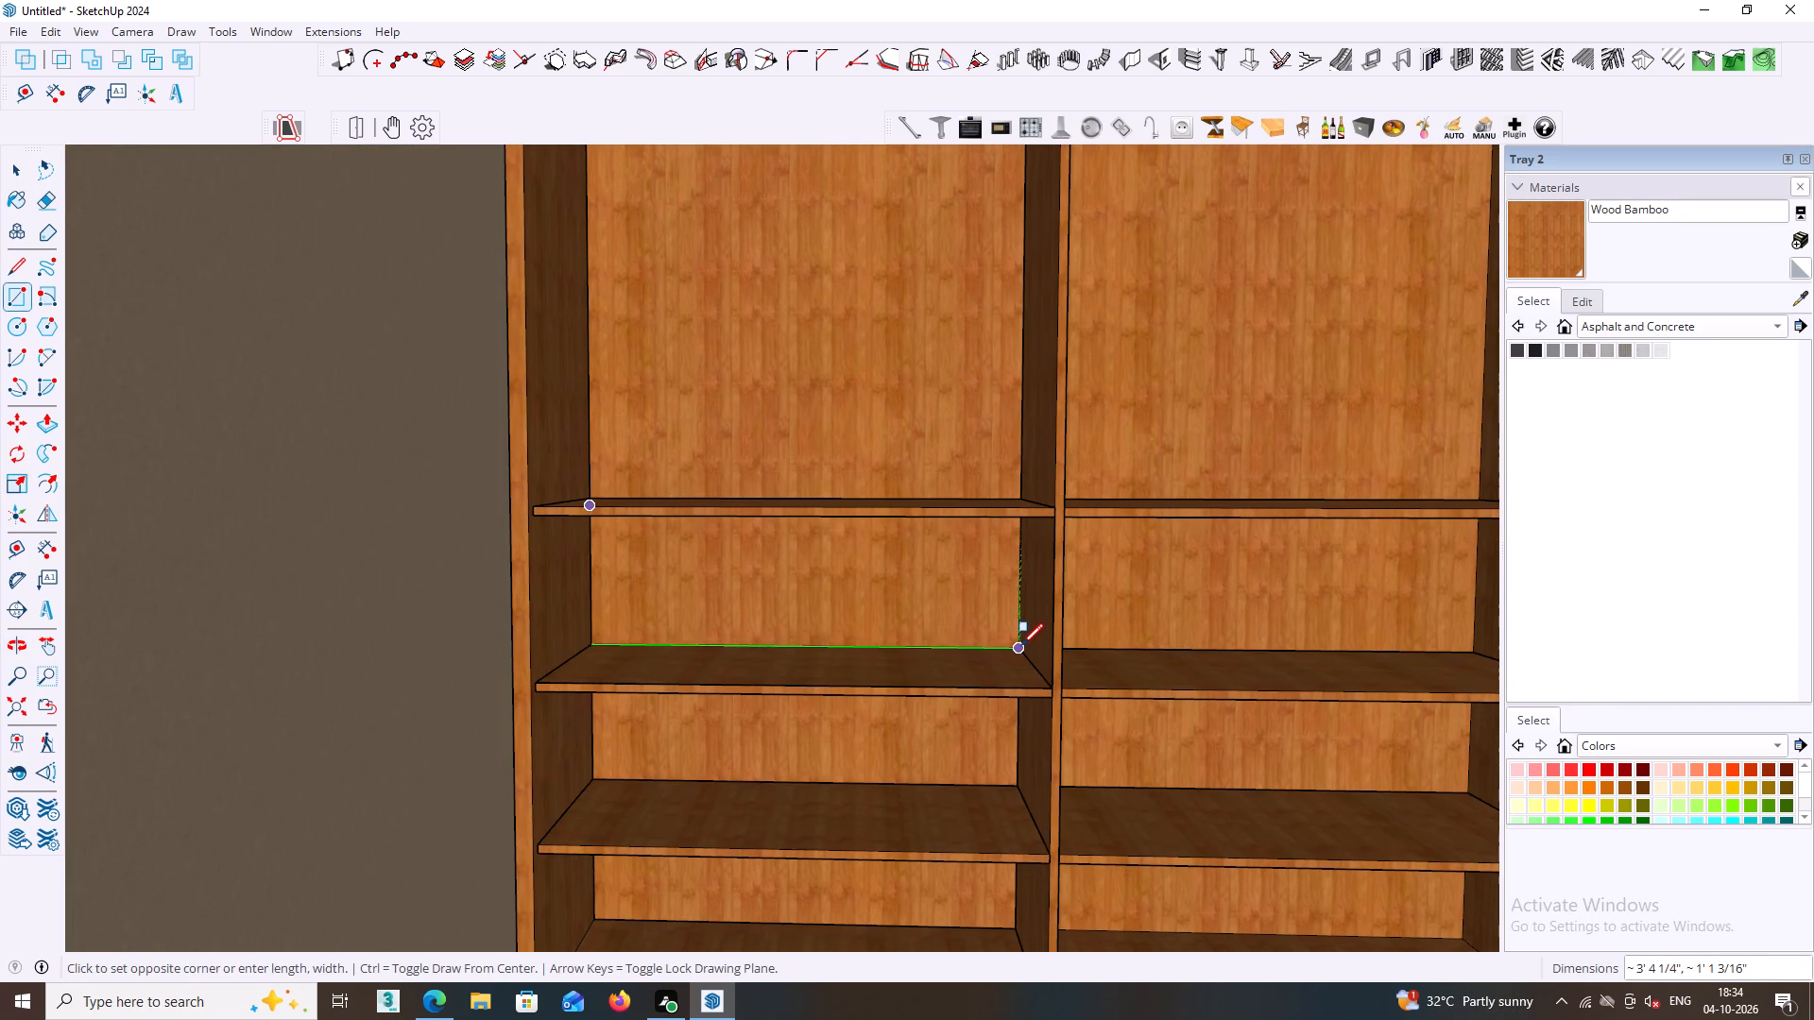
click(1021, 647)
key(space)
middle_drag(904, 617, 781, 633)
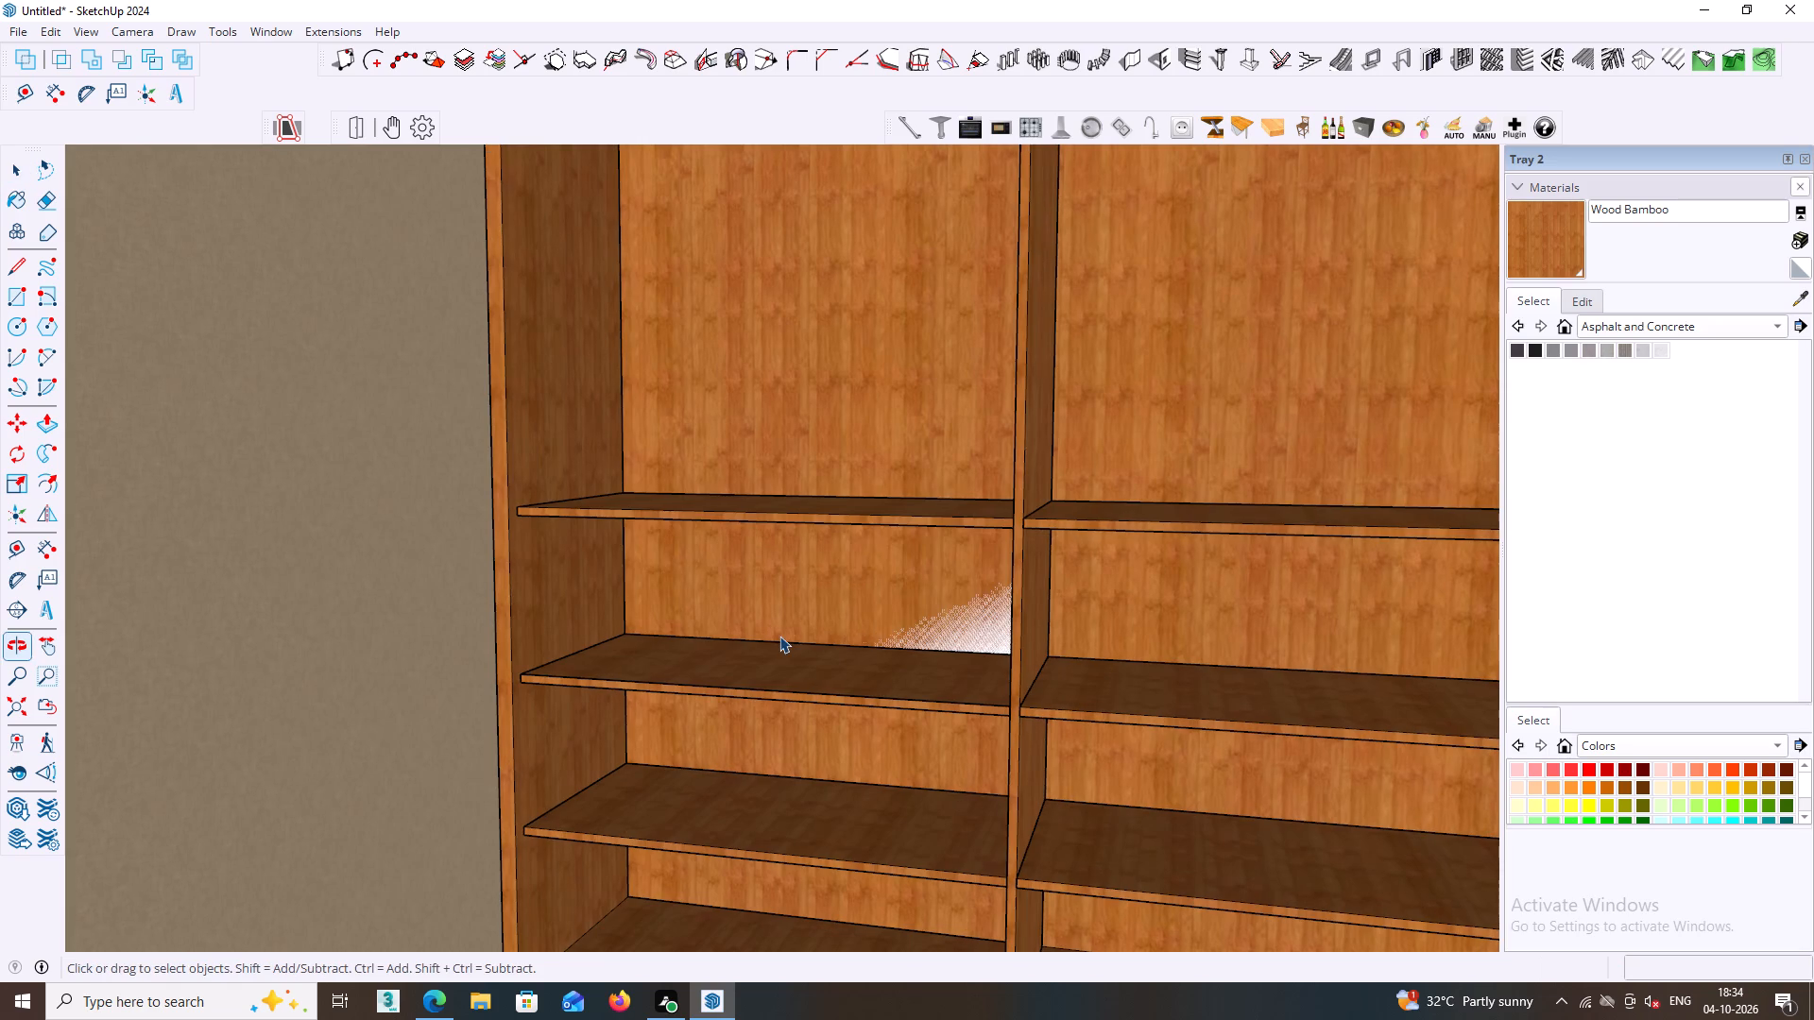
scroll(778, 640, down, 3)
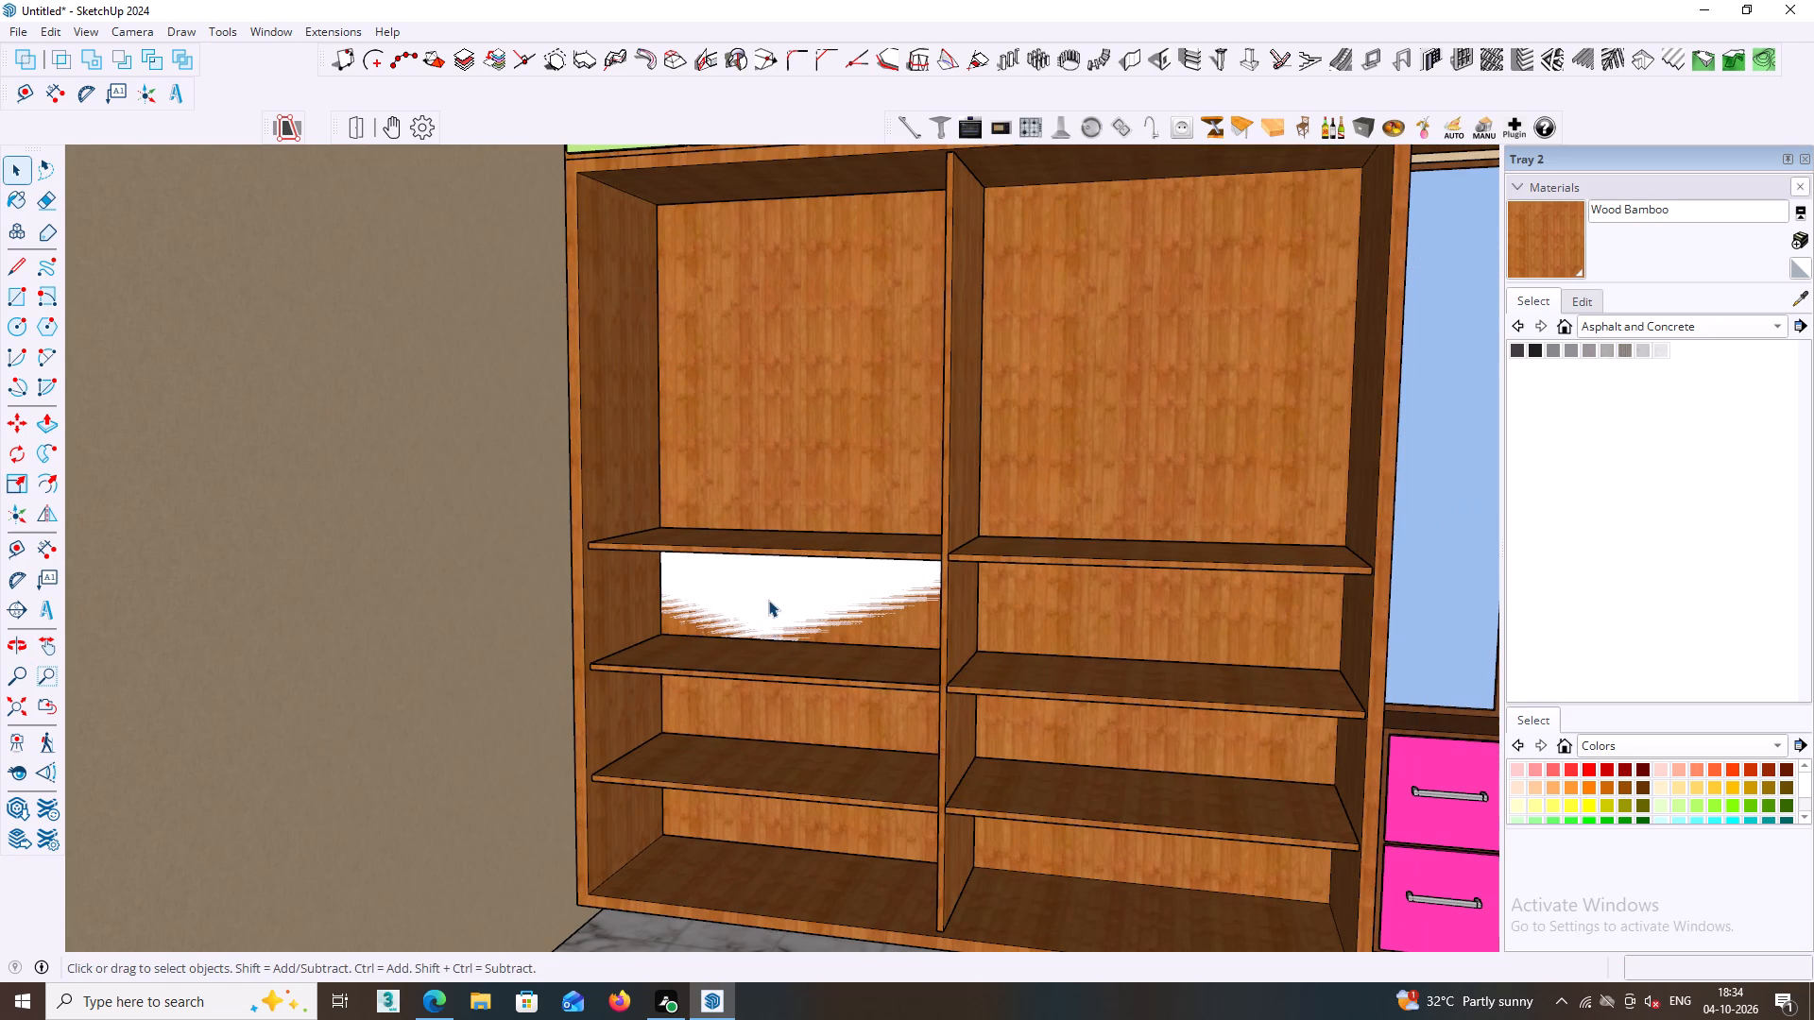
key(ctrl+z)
Examine the wardrobe's left compartment and its shelves from several angles.
middle_drag(773, 599, 856, 586)
scroll(796, 587, down, 4)
middle_drag(727, 618, 784, 545)
scroll(659, 632, up, 2)
middle_drag(693, 659, 628, 740)
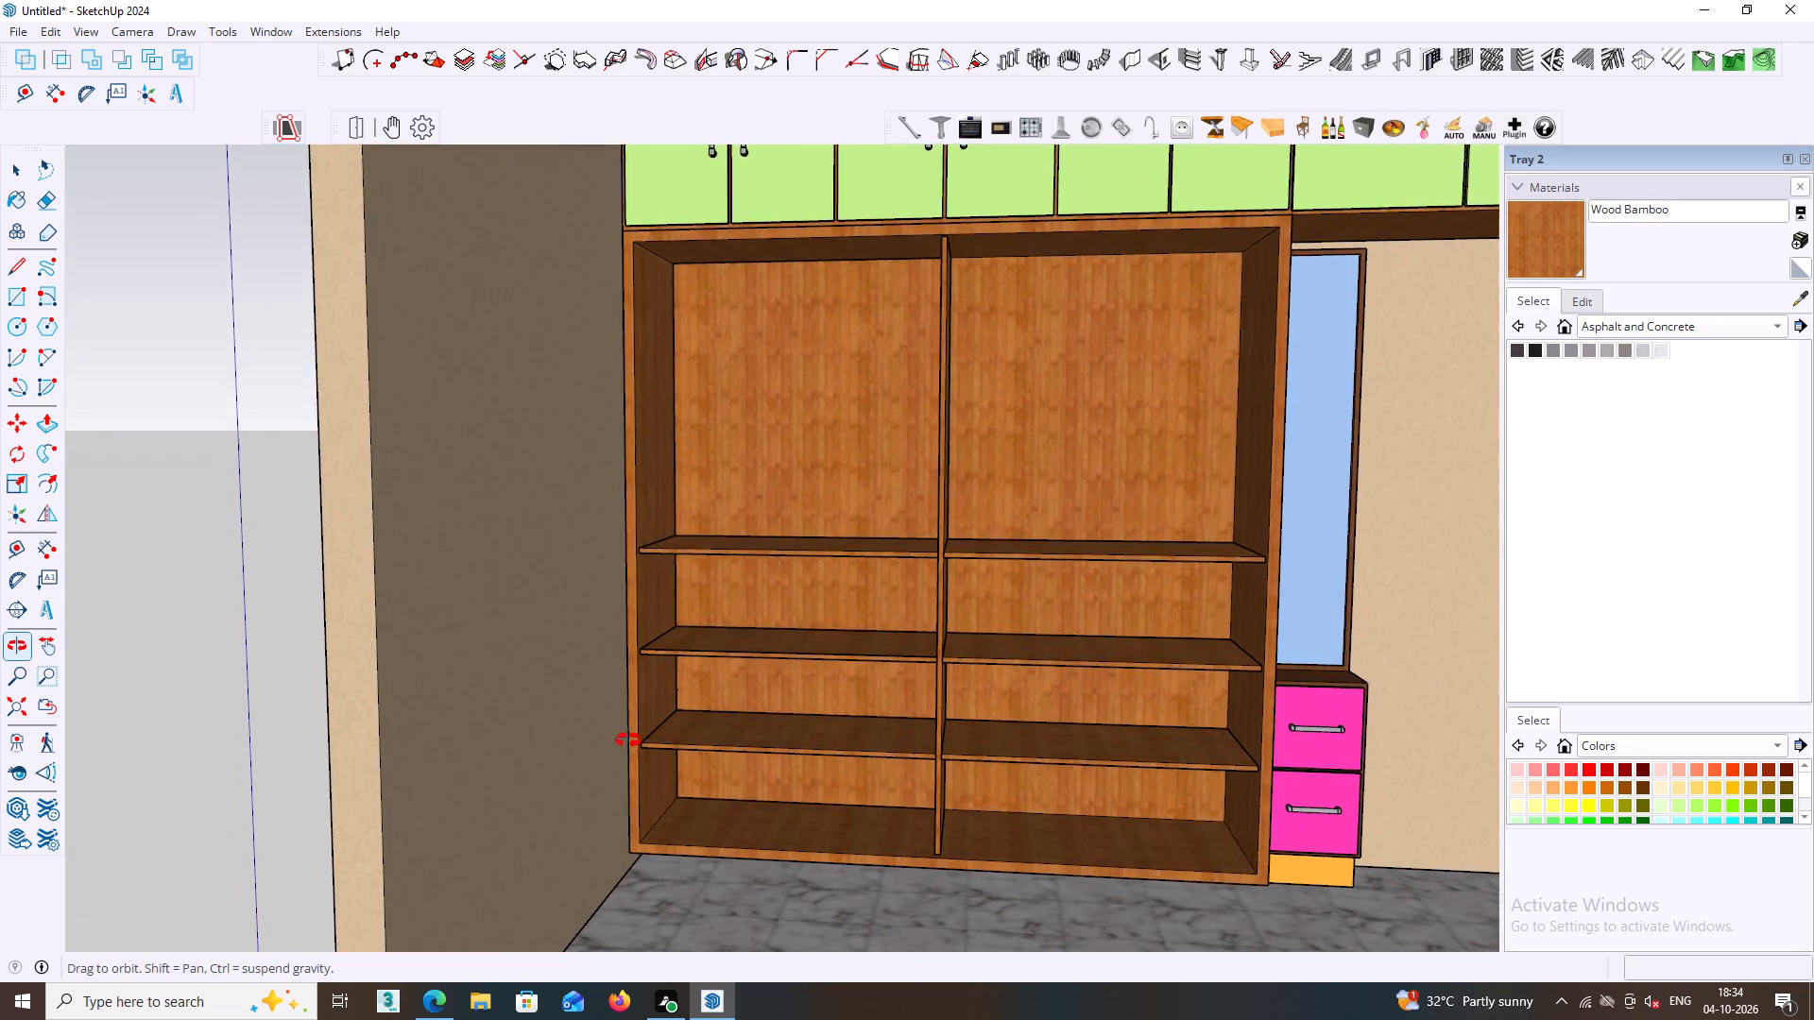
middle_drag(628, 740, 622, 746)
scroll(754, 589, up, 1)
middle_click(754, 587)
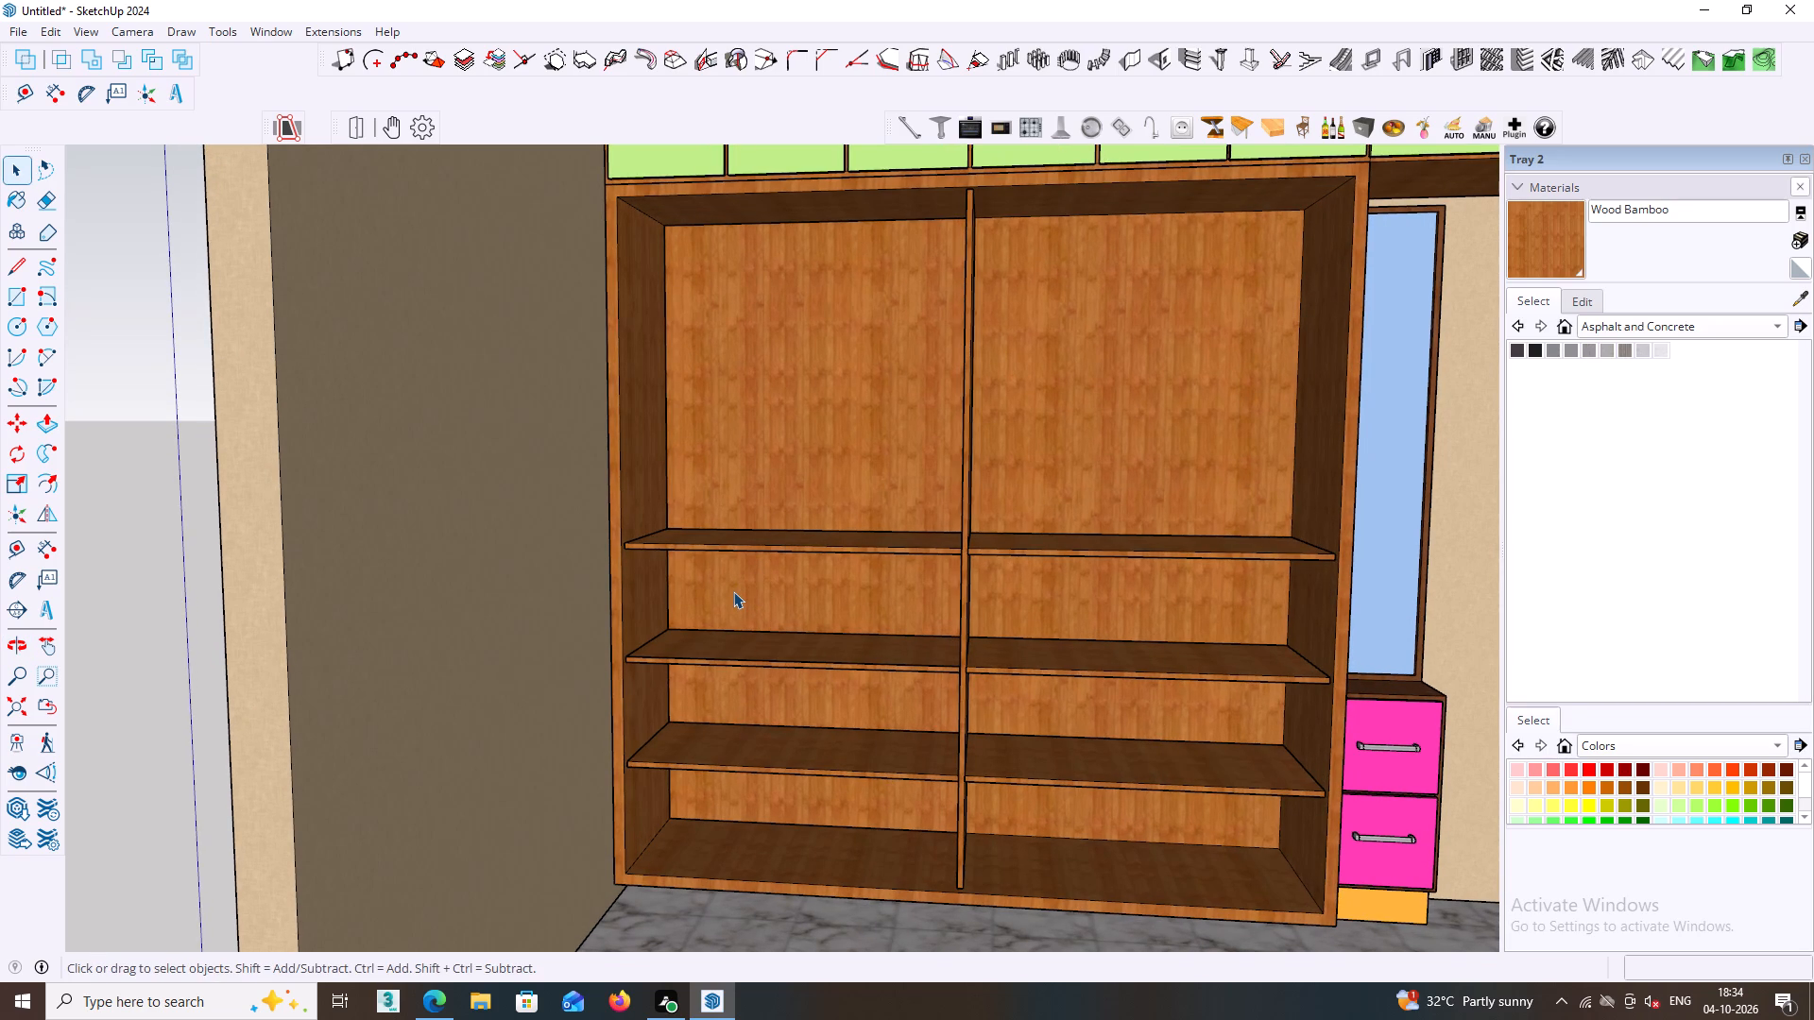
middle_drag(717, 600, 680, 609)
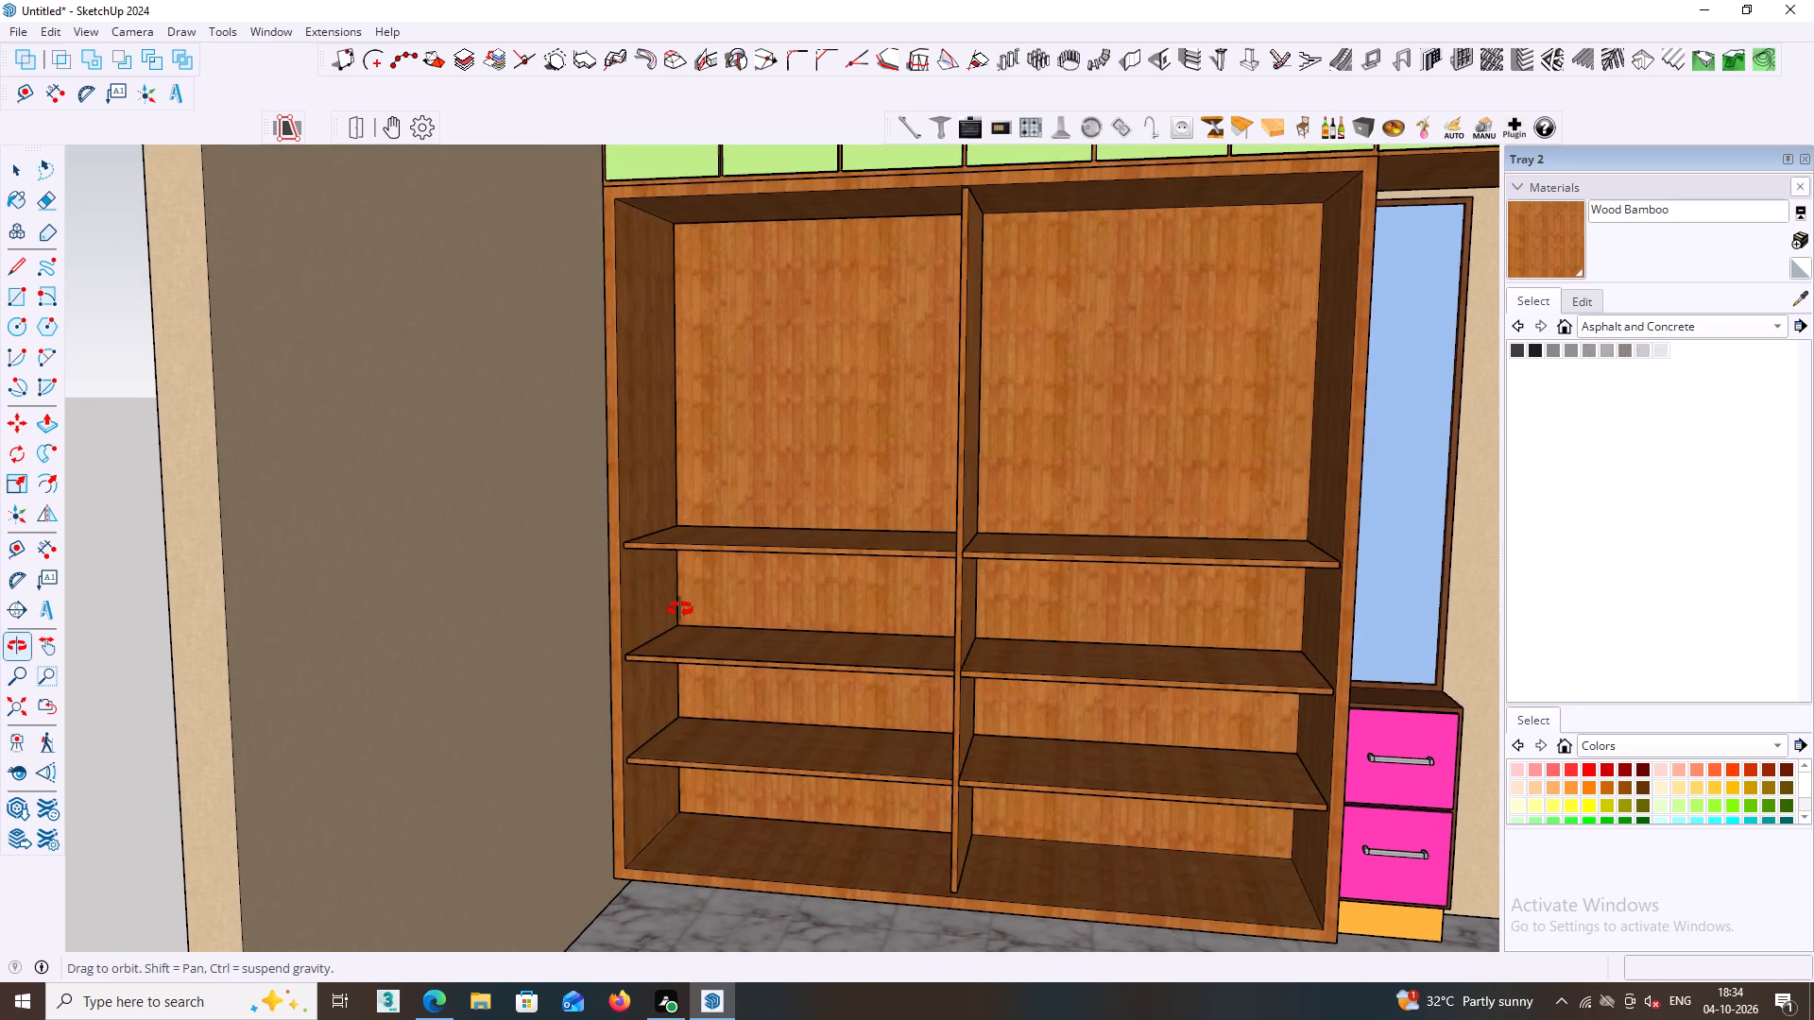
middle_drag(680, 609, 701, 566)
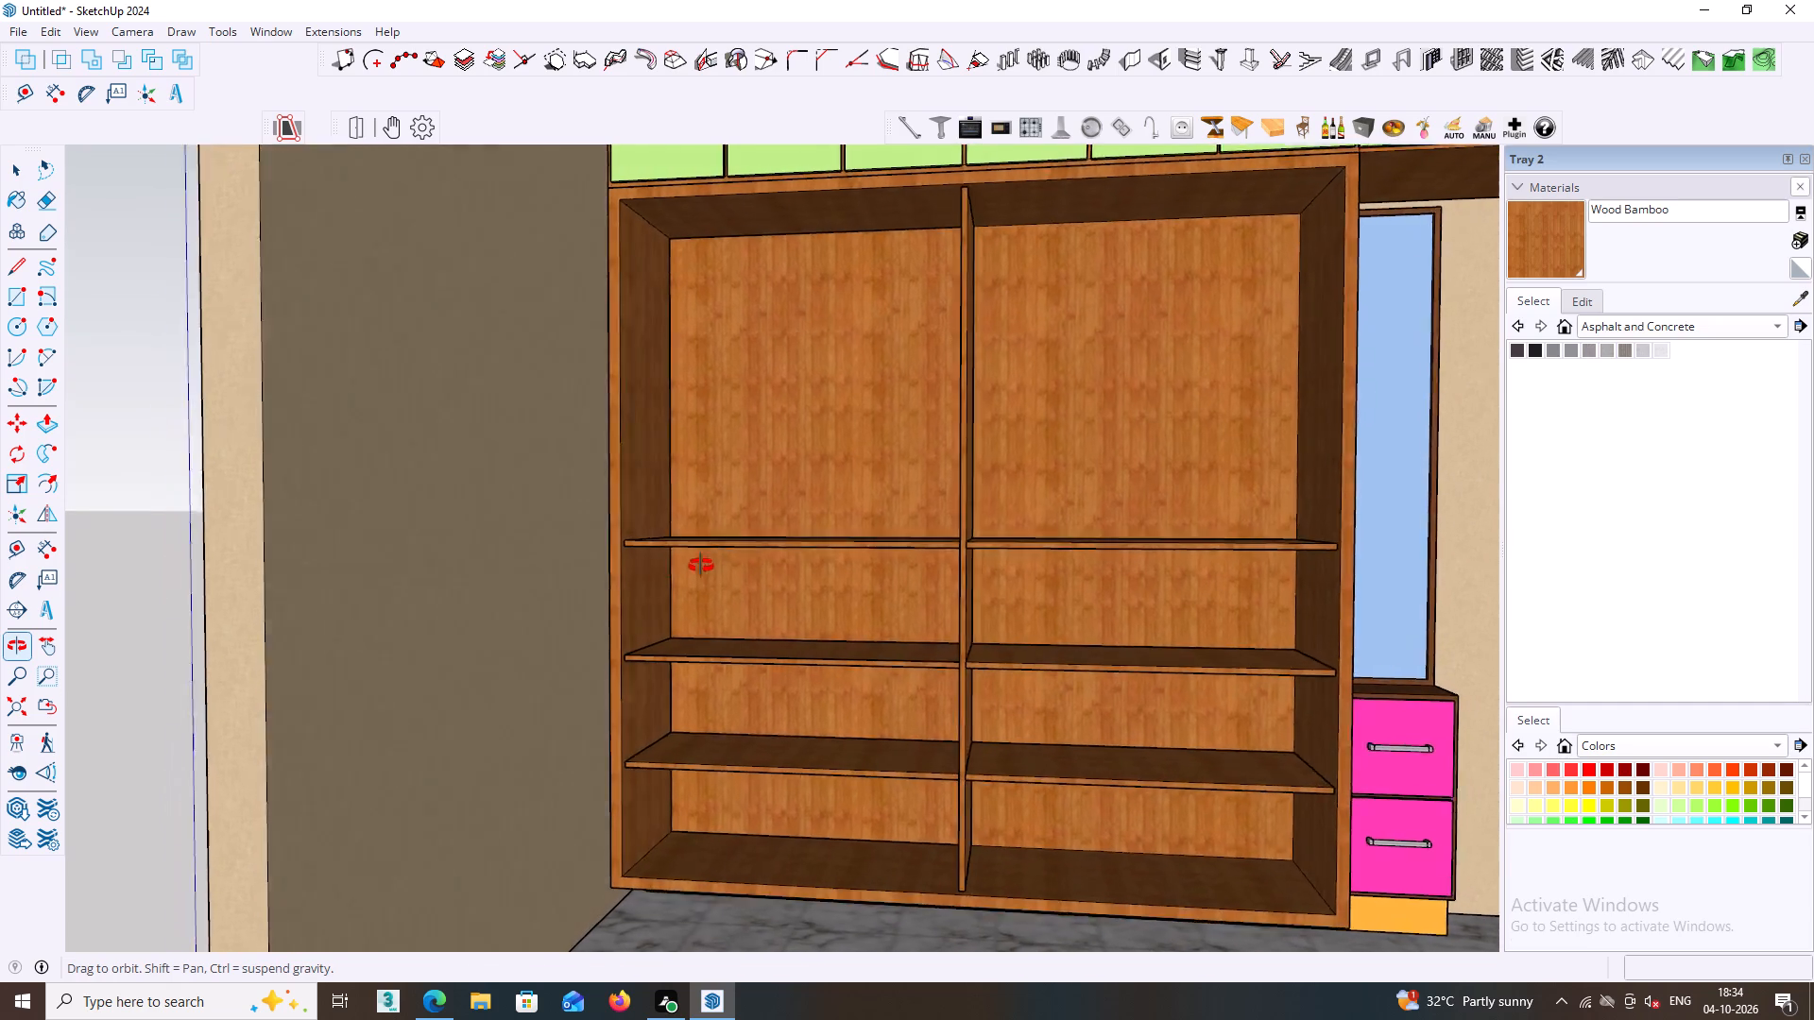
middle_drag(701, 566, 659, 622)
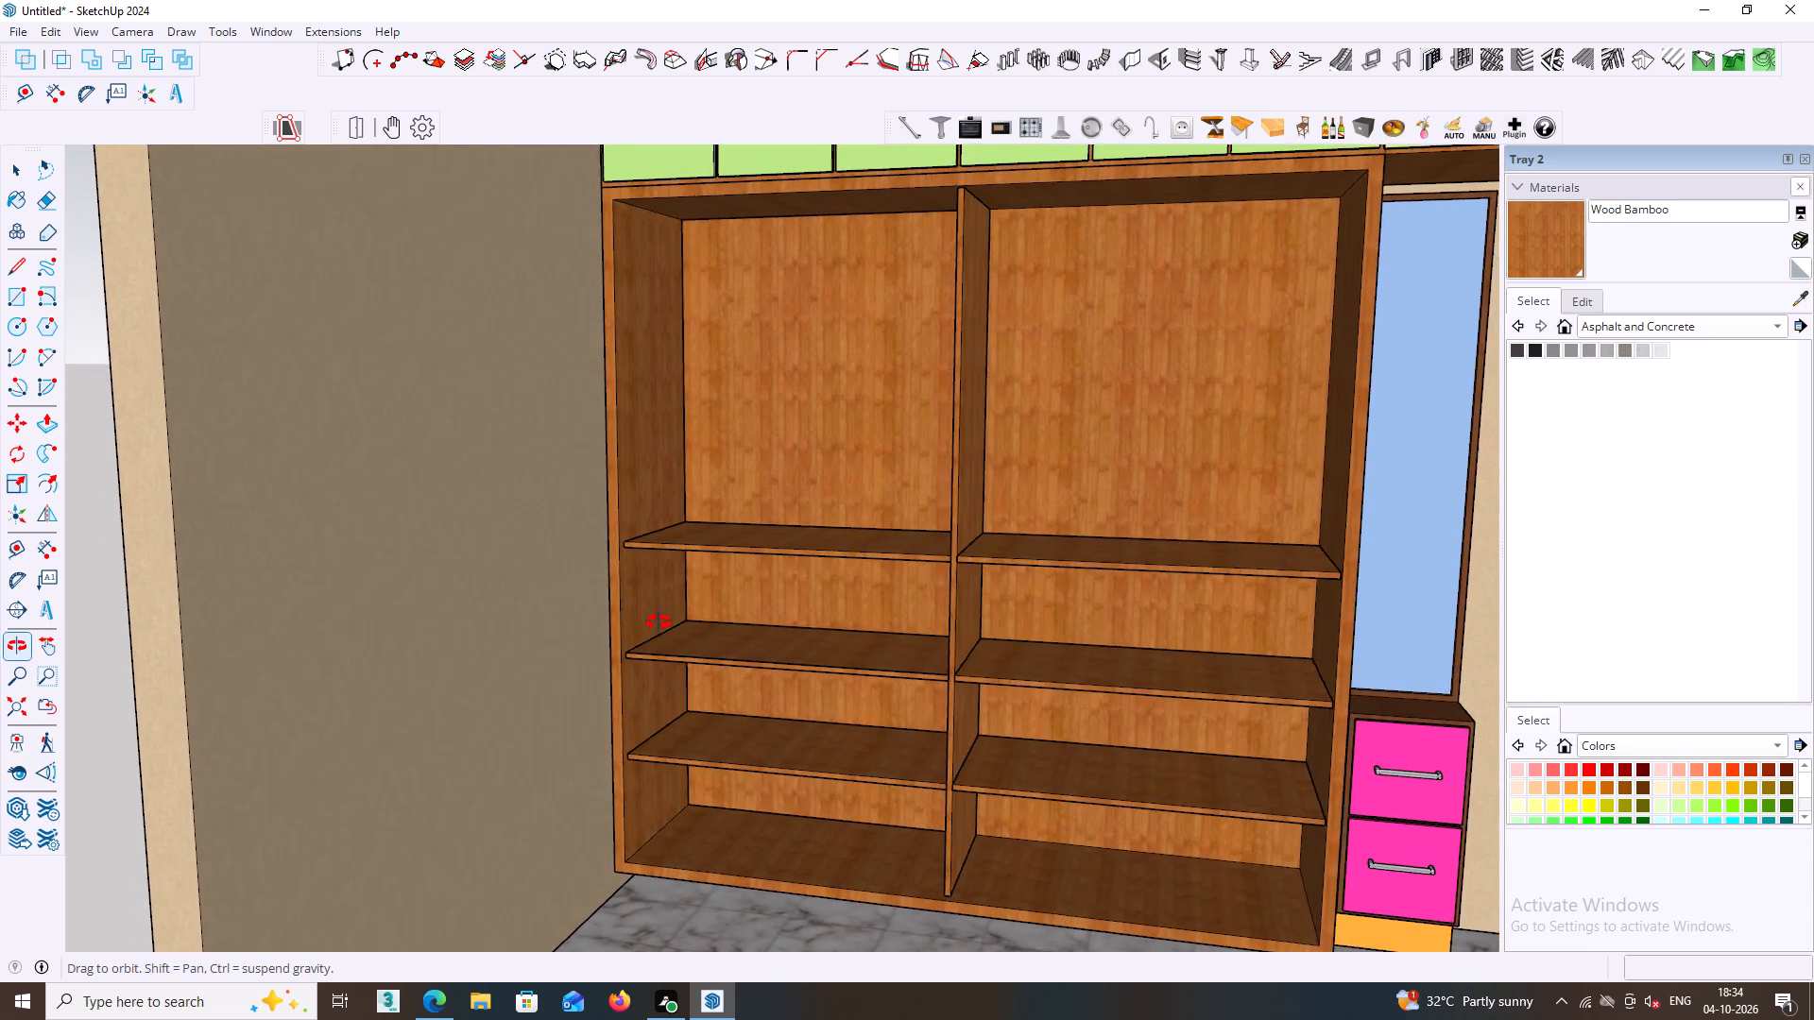
middle_drag(659, 622, 759, 560)
scroll(769, 581, down, 2)
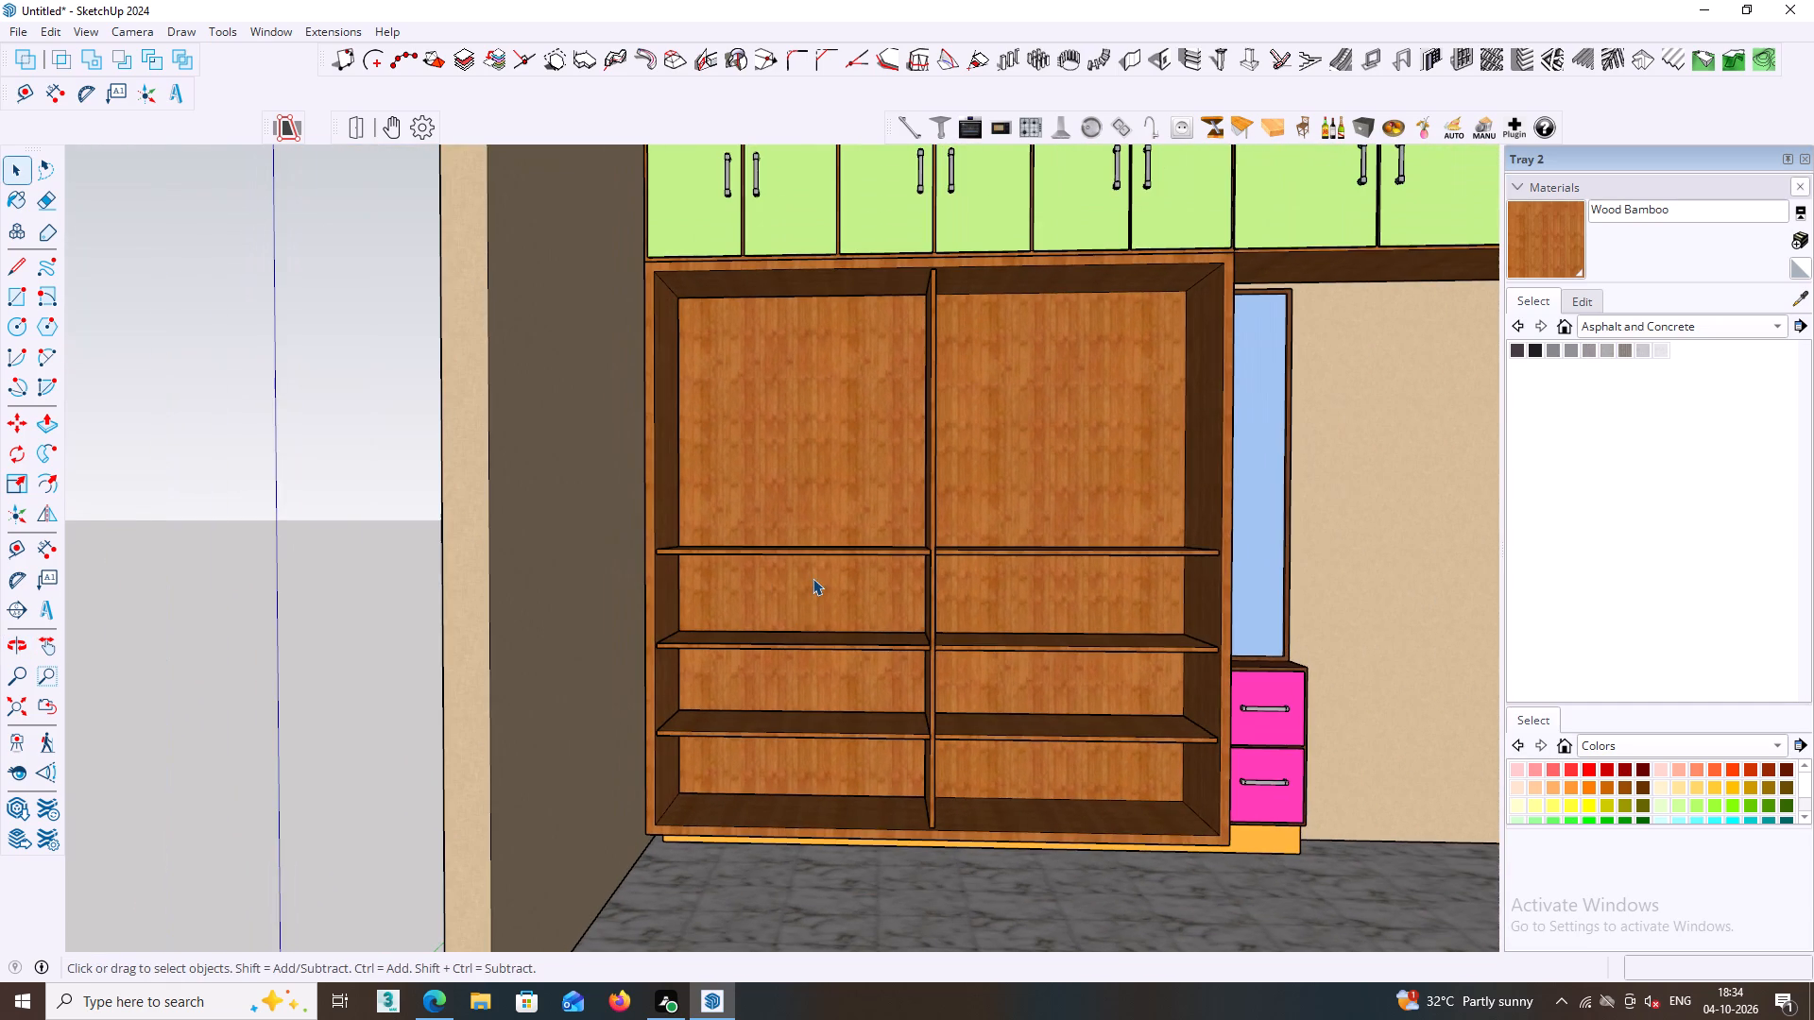
middle_drag(820, 585, 736, 542)
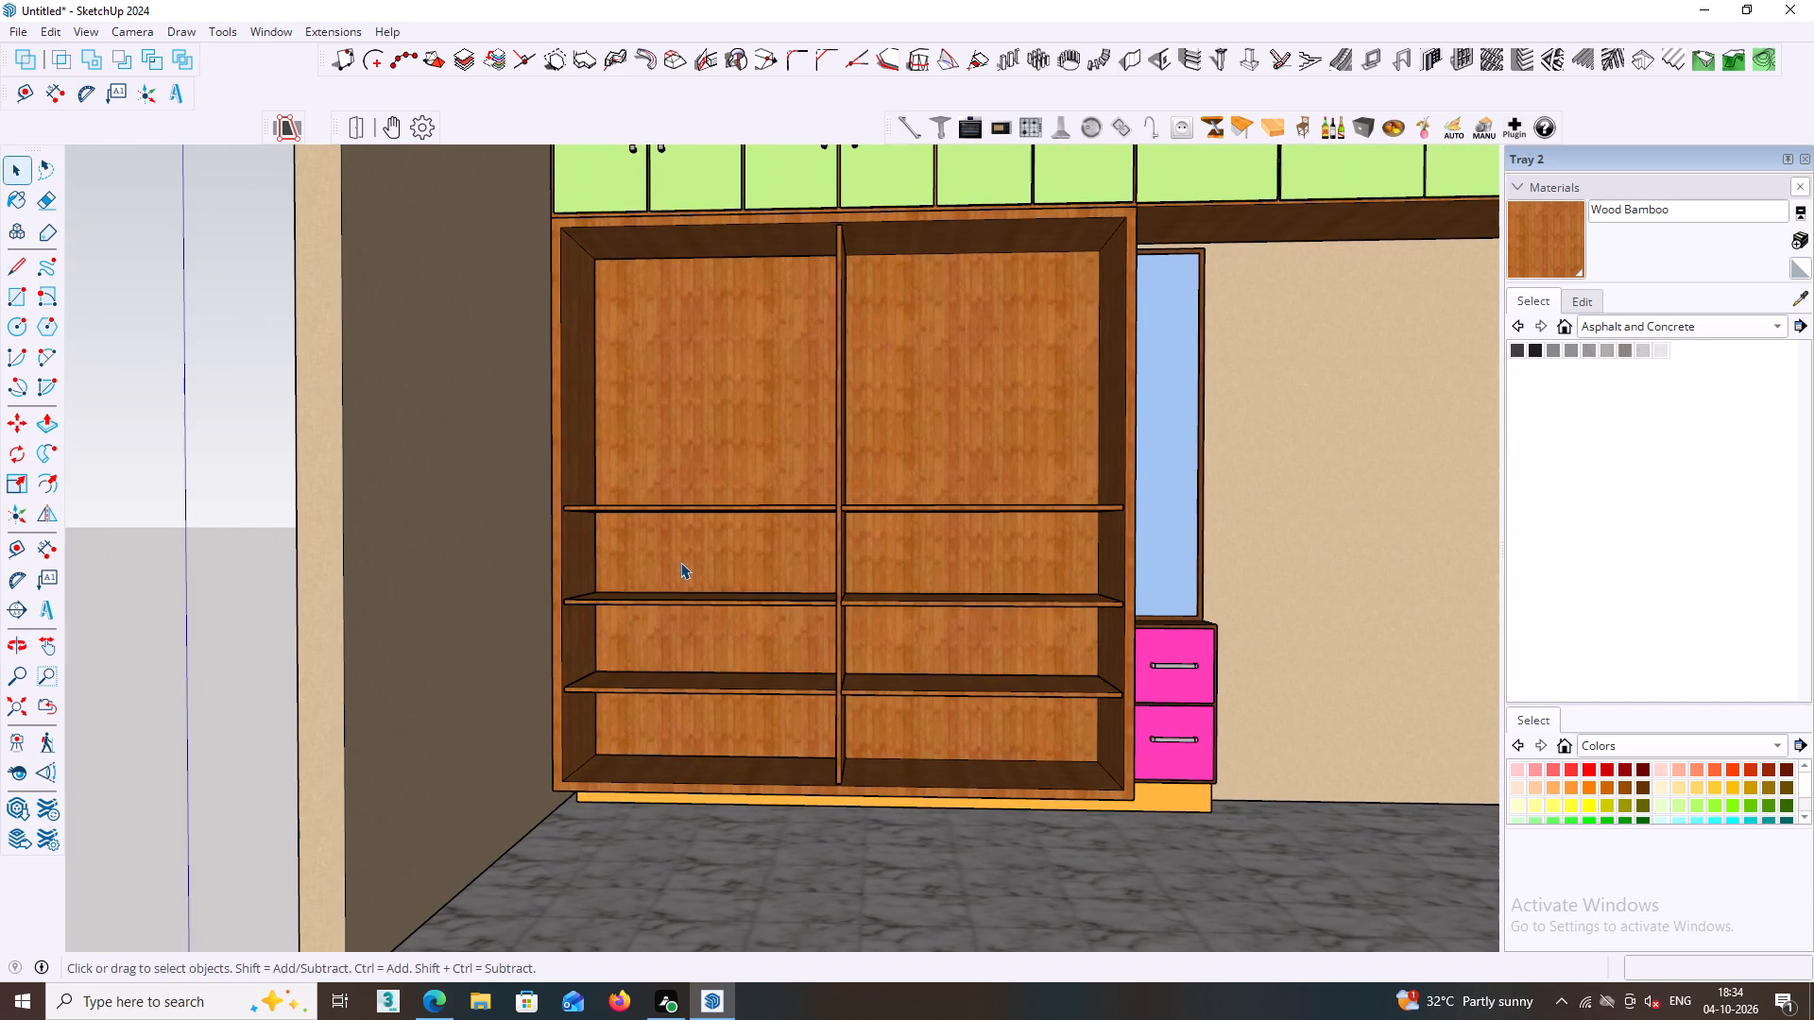
middle_drag(680, 562, 668, 567)
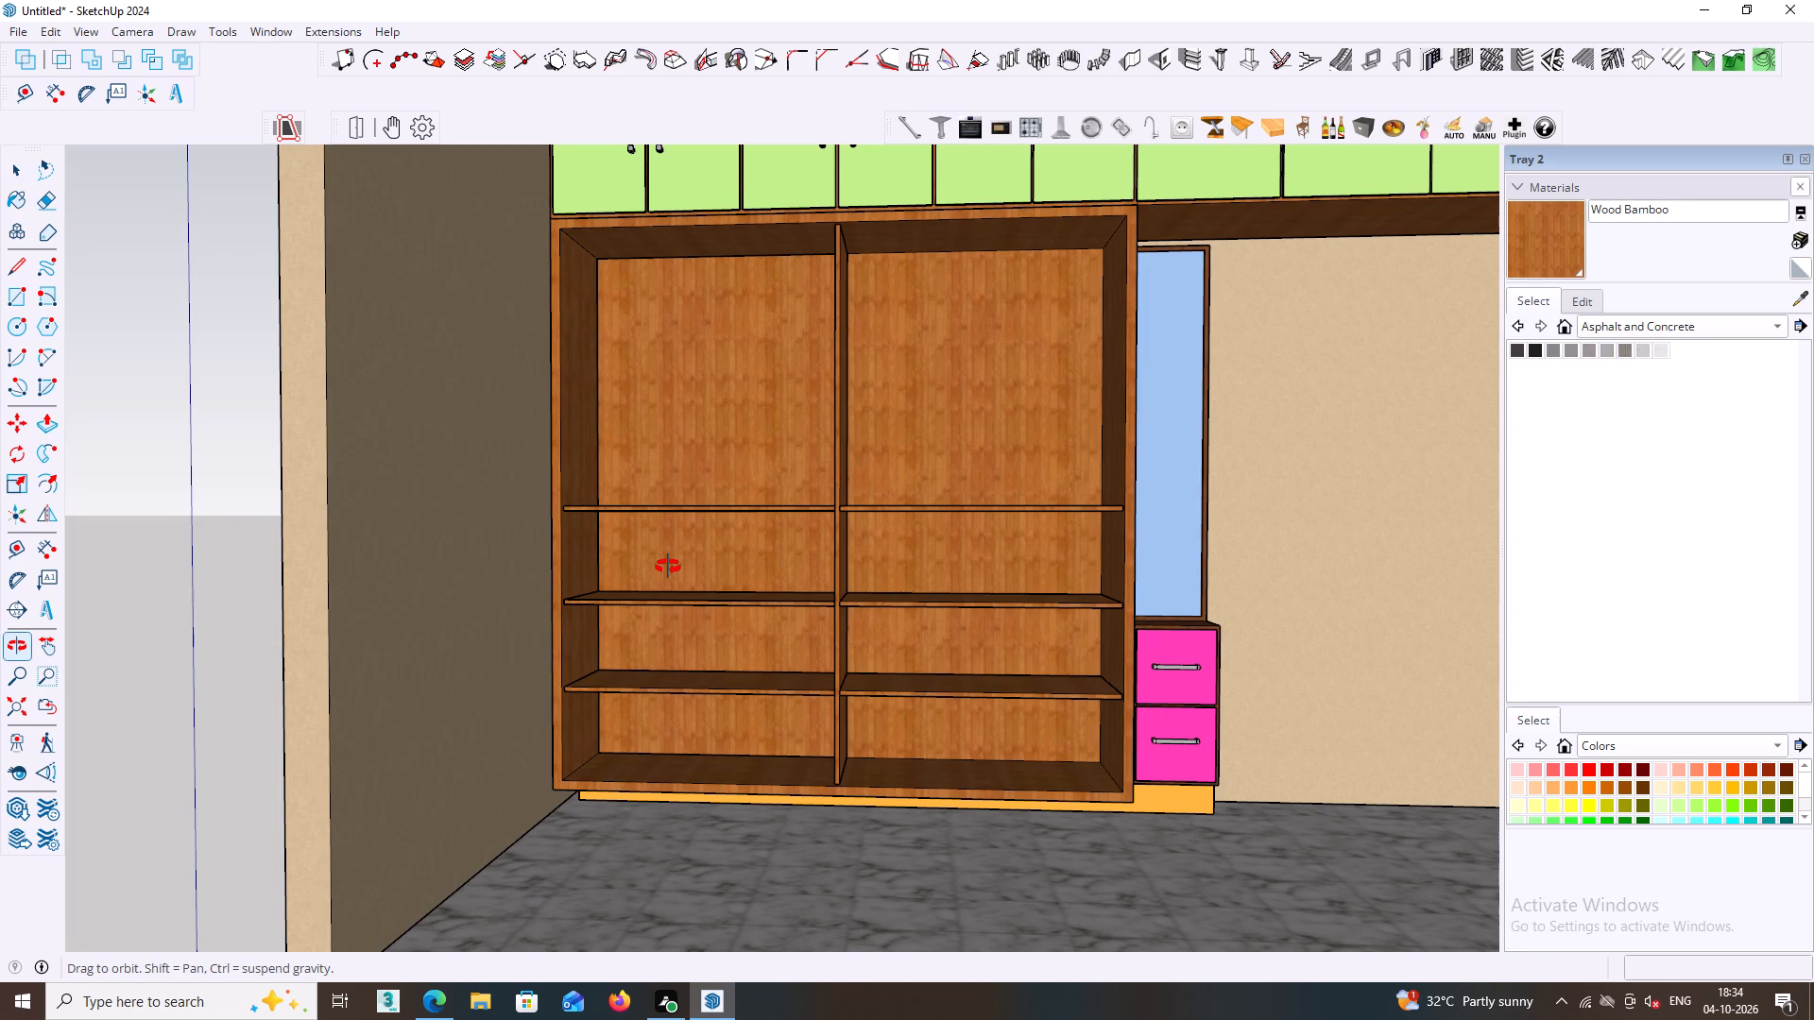
middle_drag(668, 567, 665, 562)
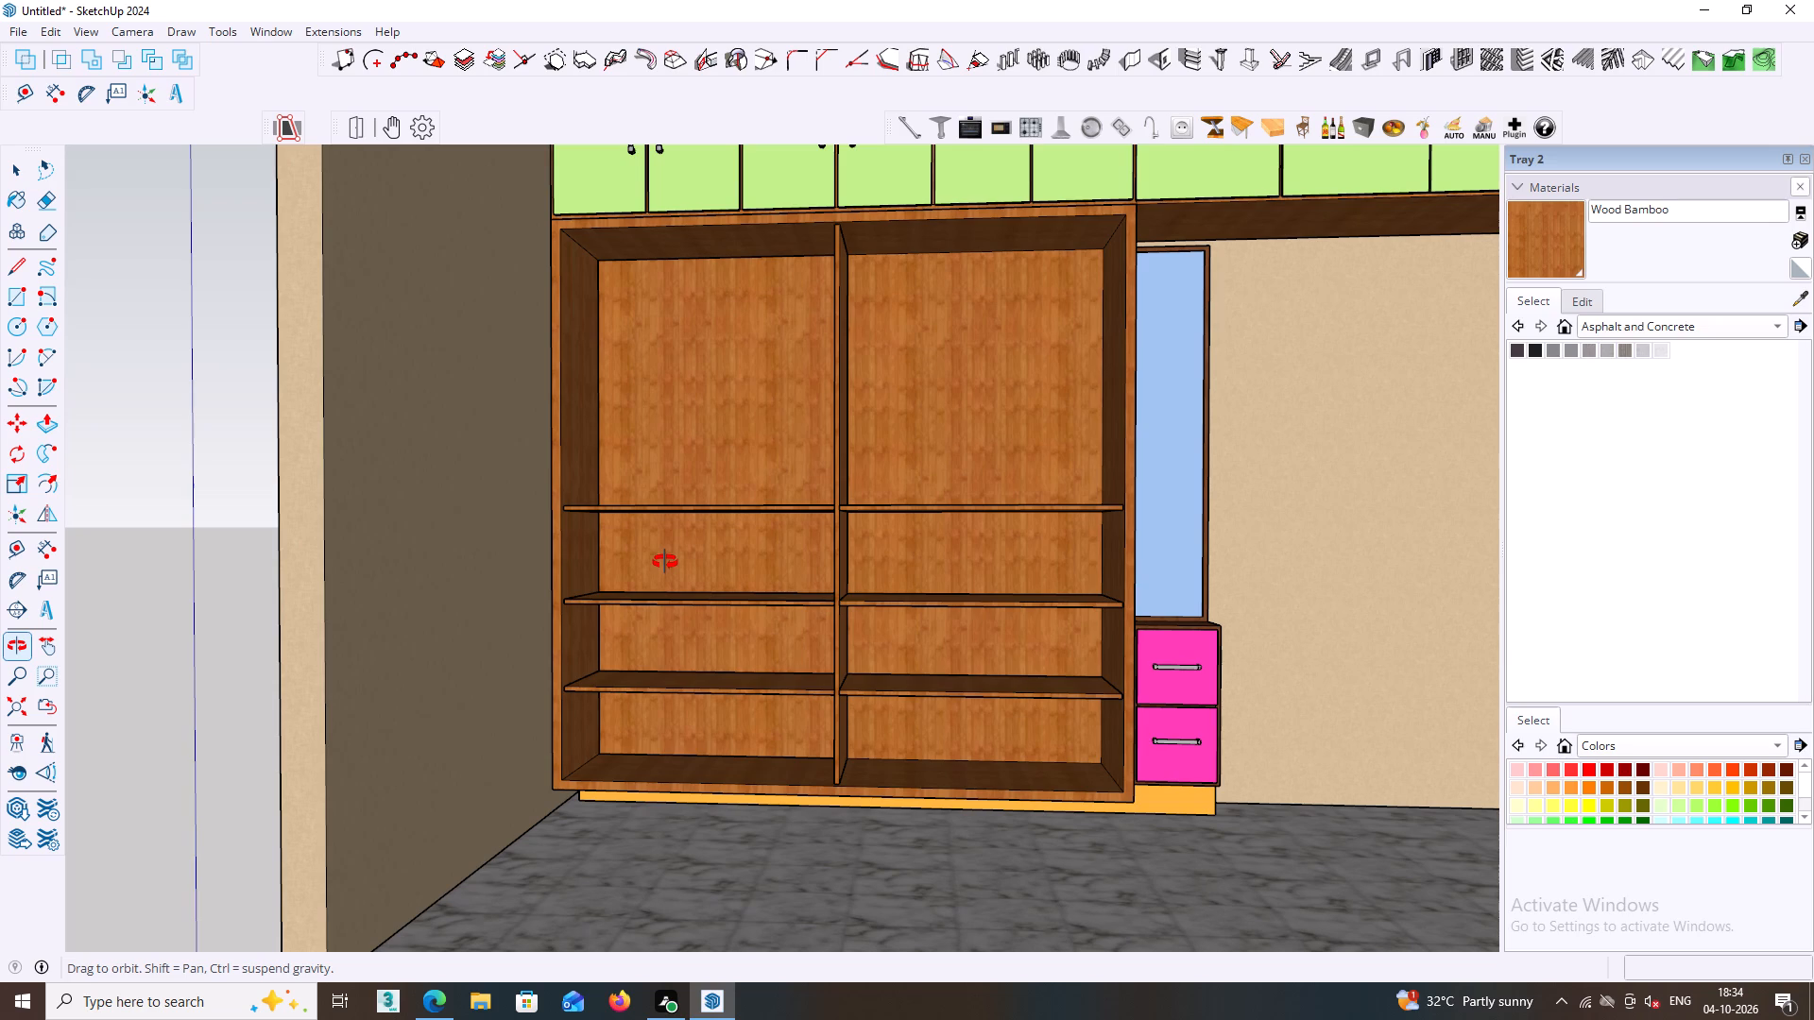
middle_drag(665, 562, 672, 562)
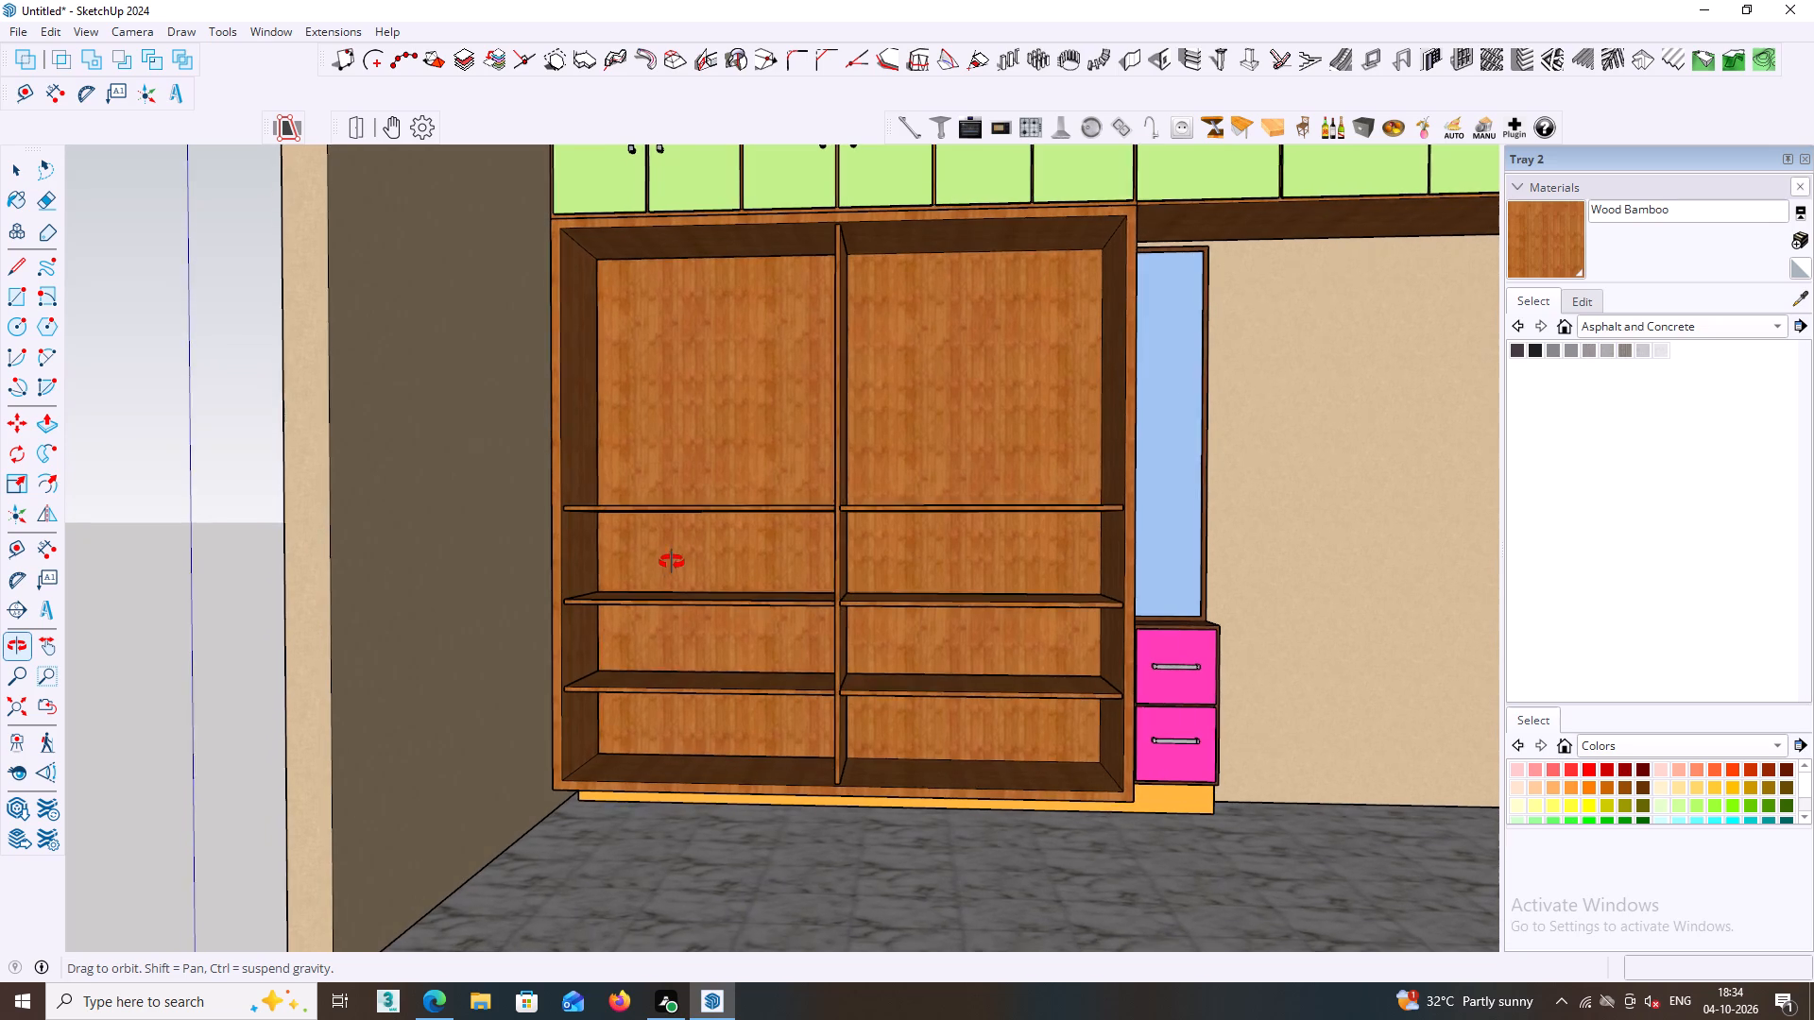
middle_drag(672, 562, 676, 556)
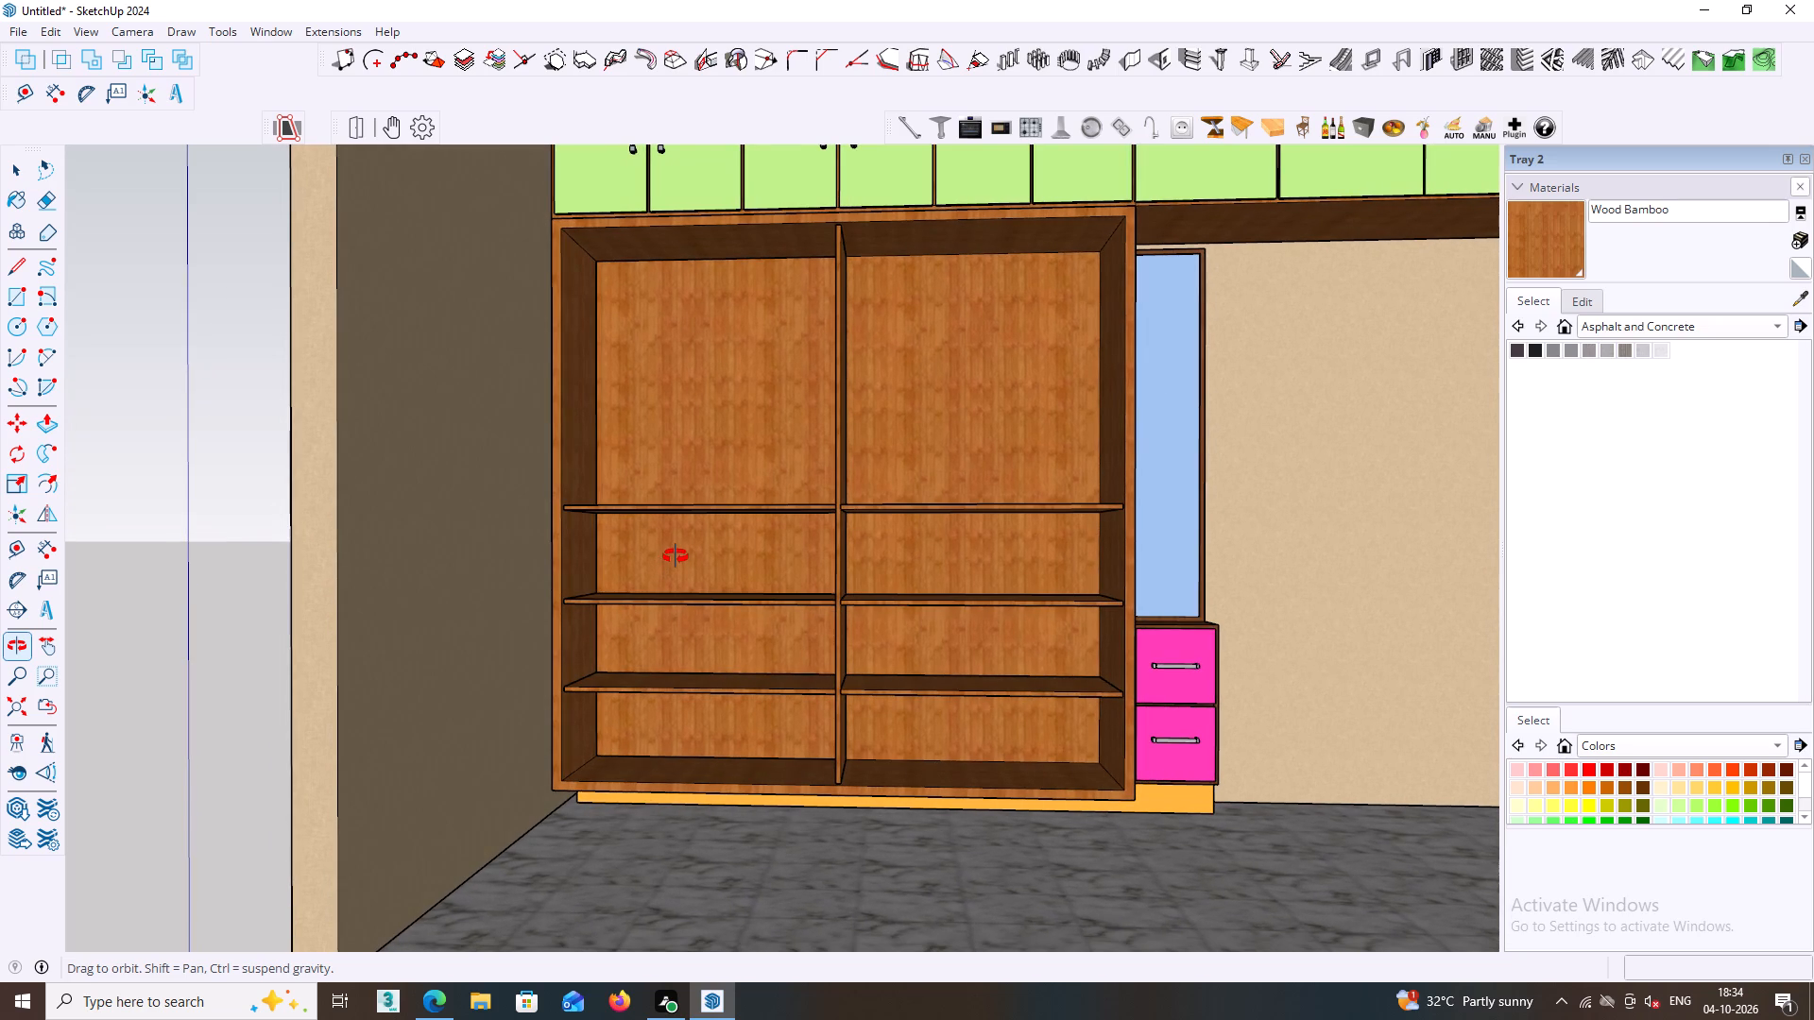
middle_drag(676, 556, 676, 572)
Draw a vertical line from the midpoint of the left compartment's second shelf front edge up to the top shelf's lower front edge.
key(l)
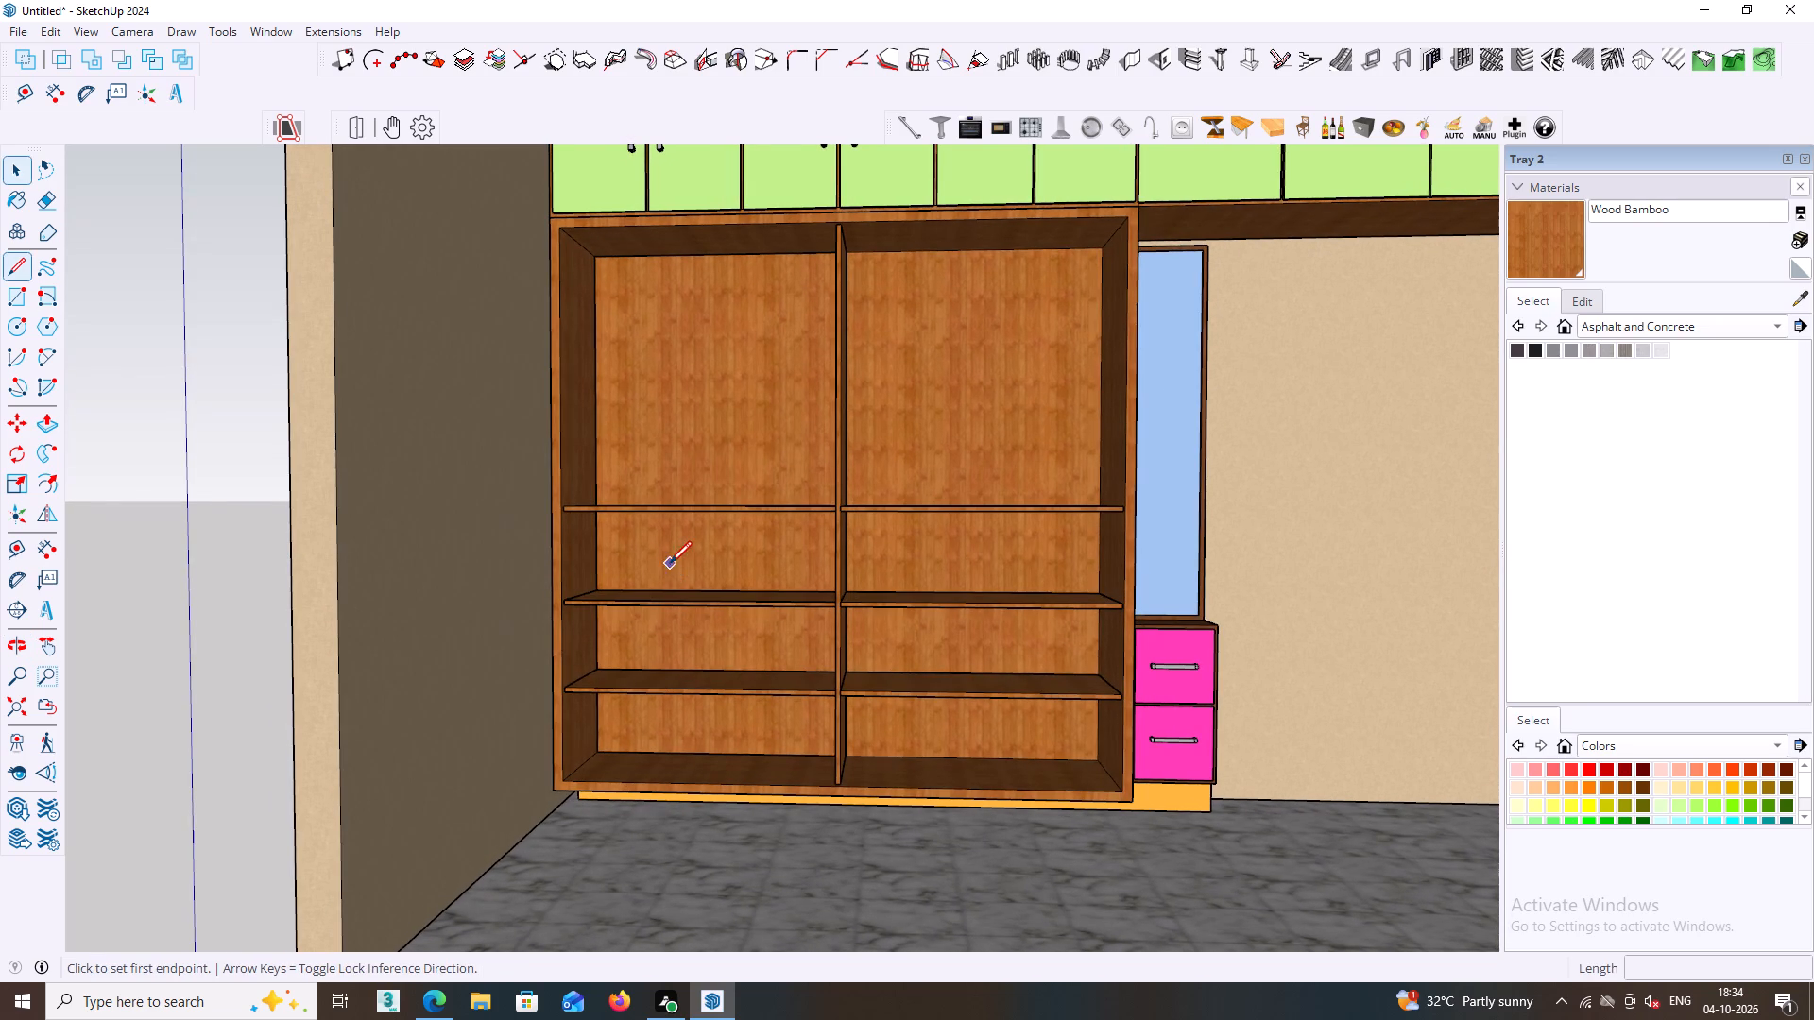
middle_drag(663, 623, 662, 726)
scroll(652, 629, up, 2)
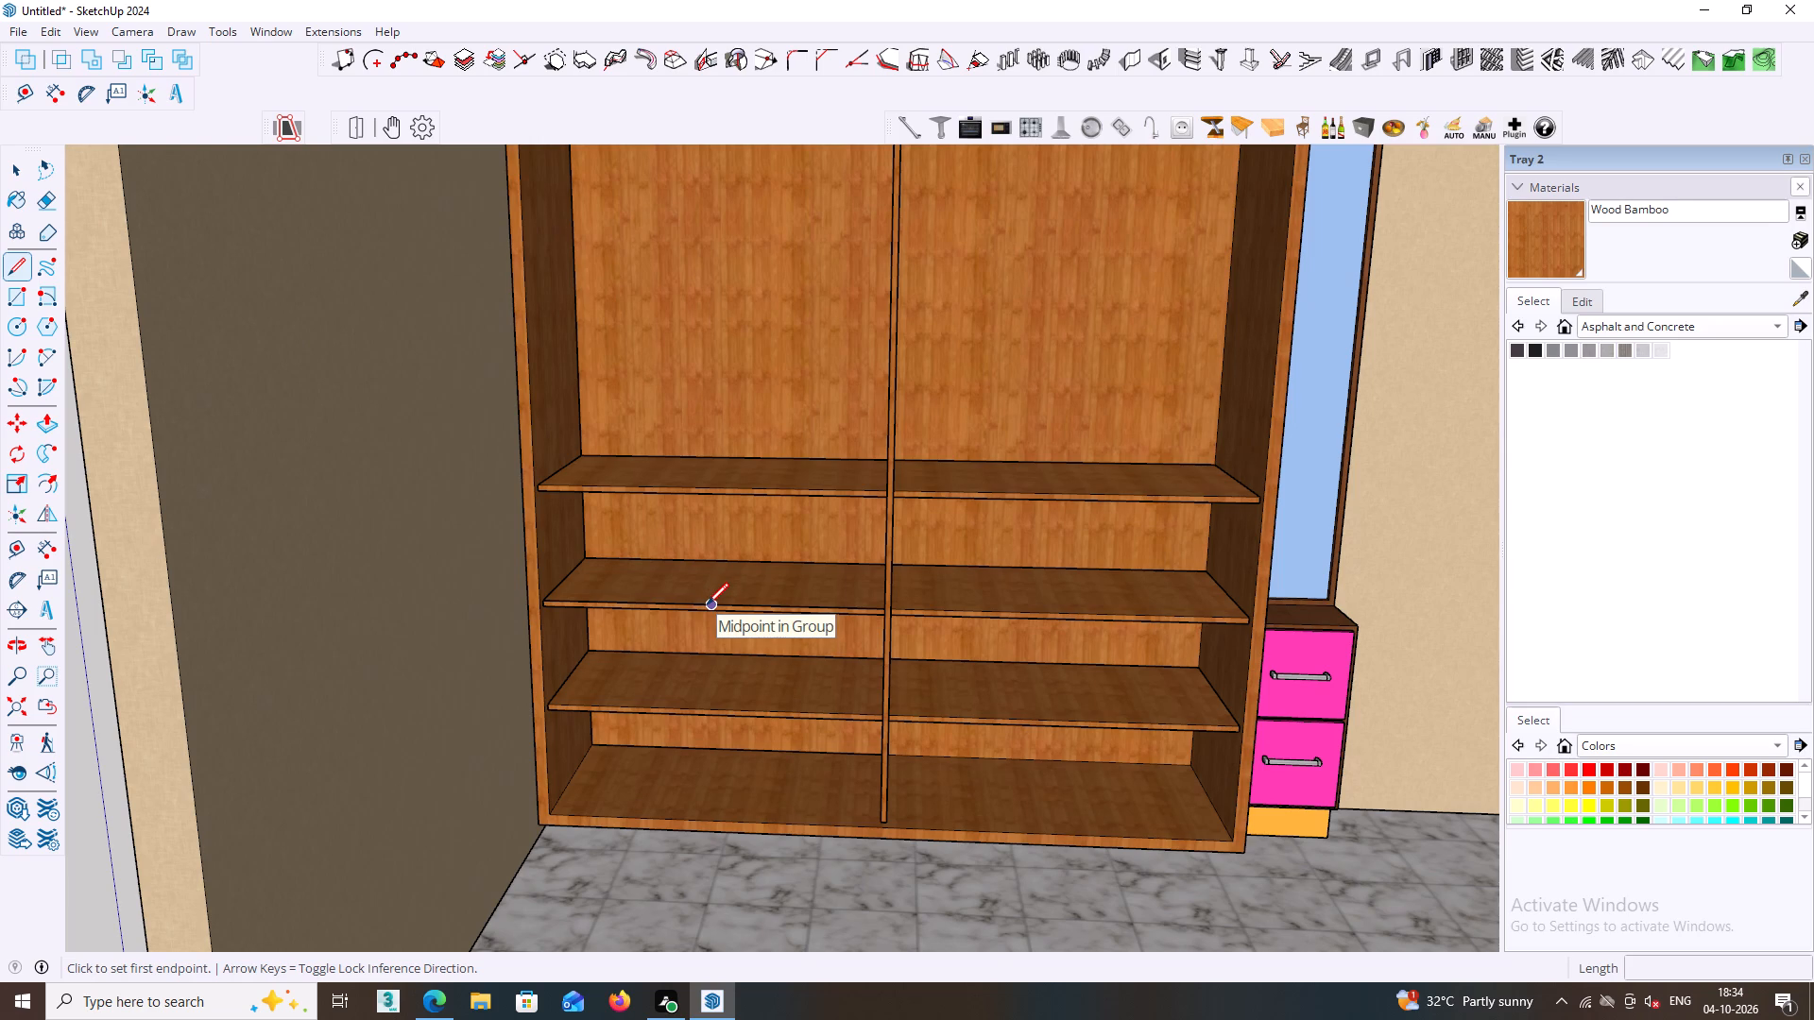
click(710, 604)
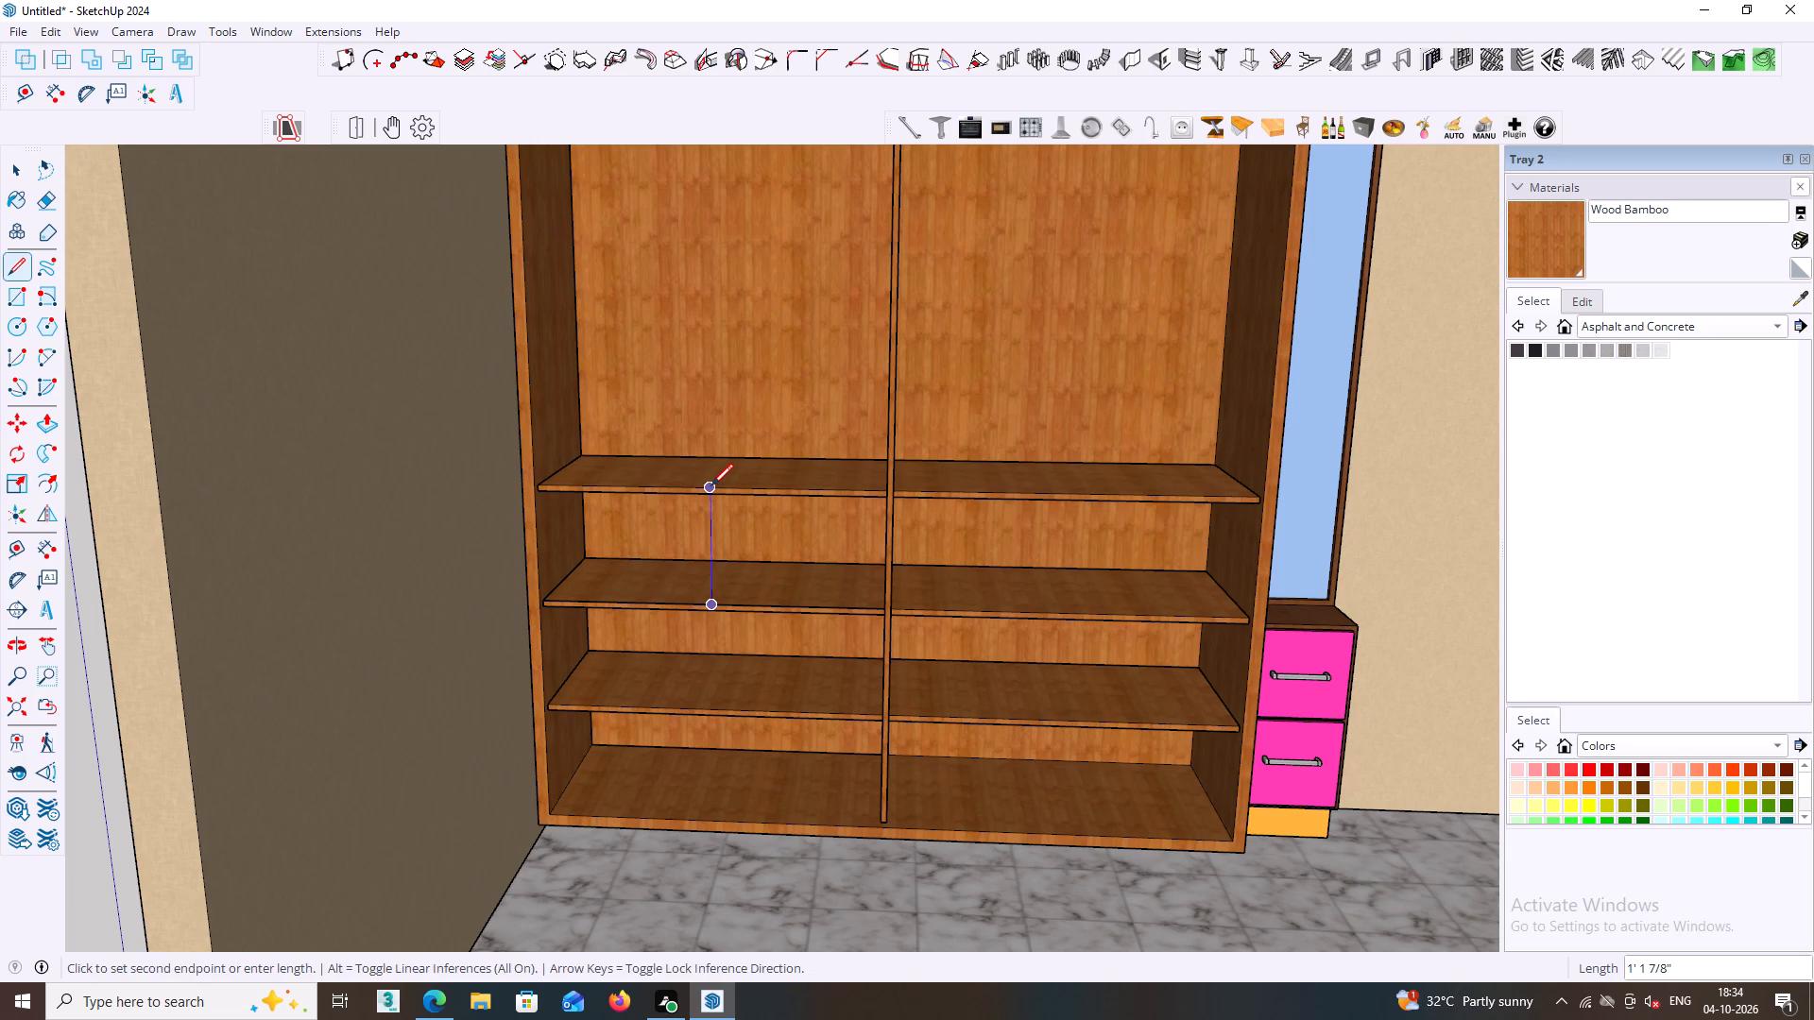
key(Escape)
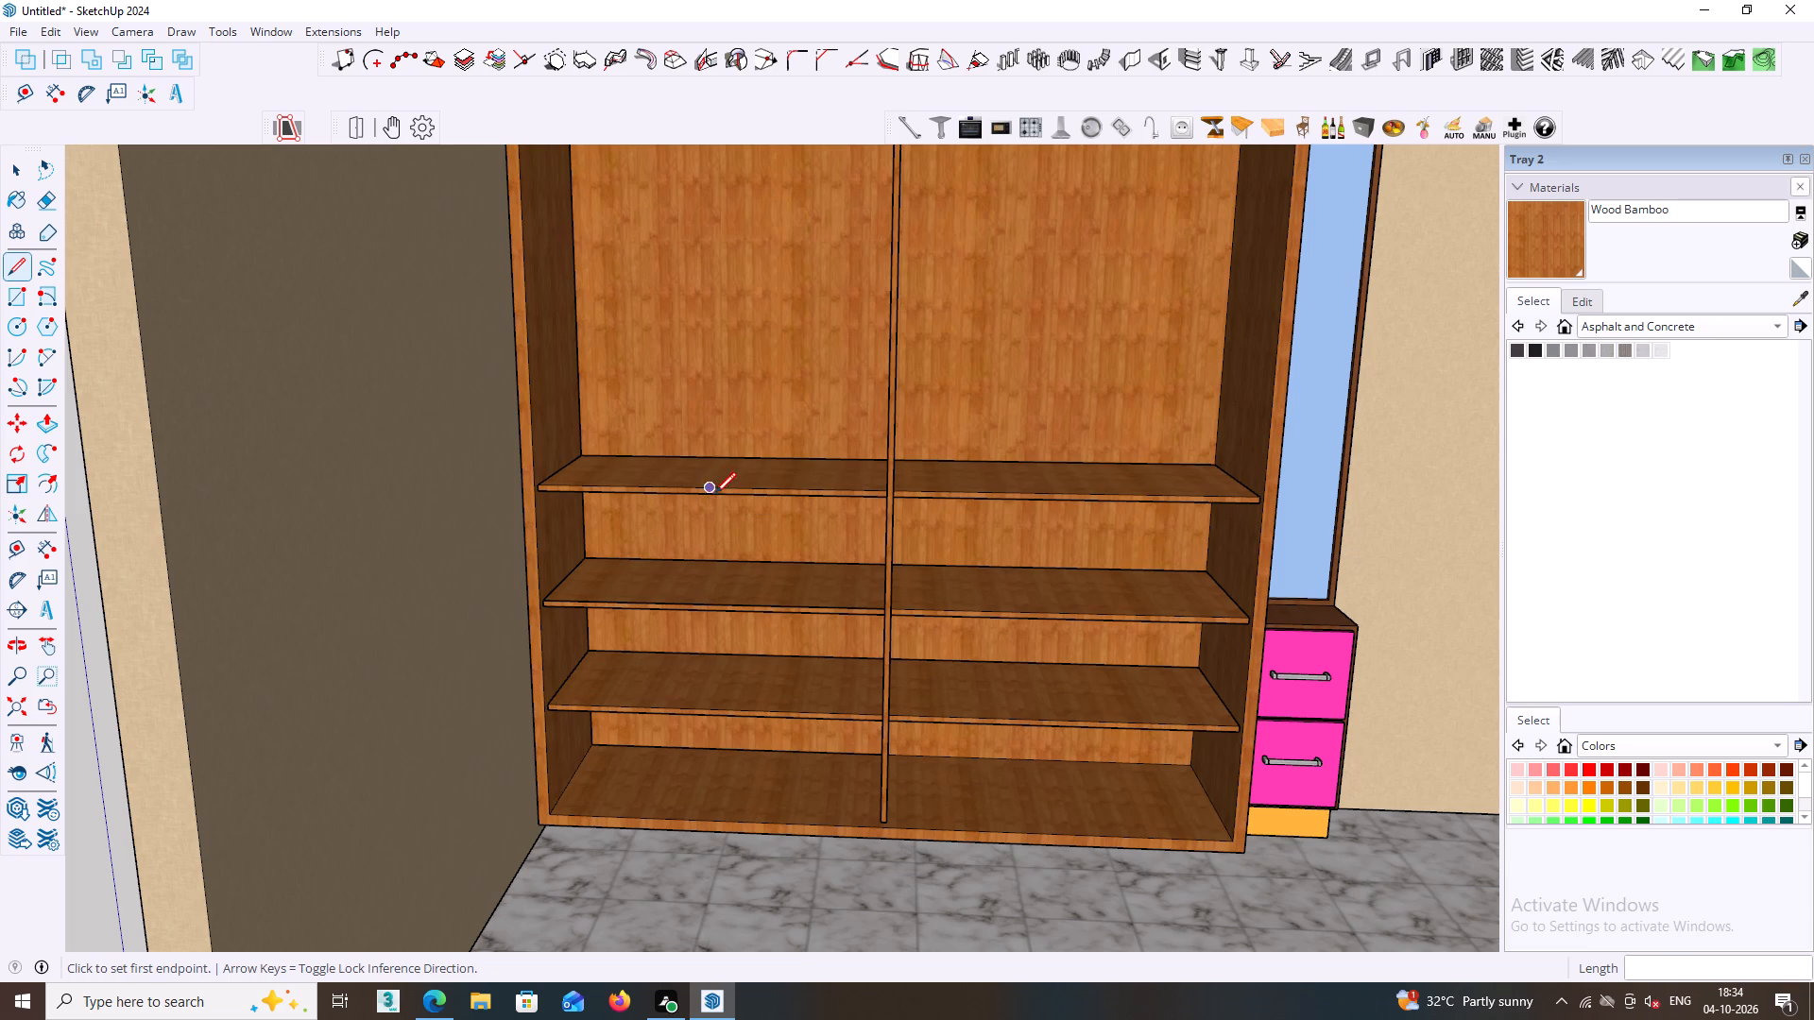
scroll(709, 598, up, 1)
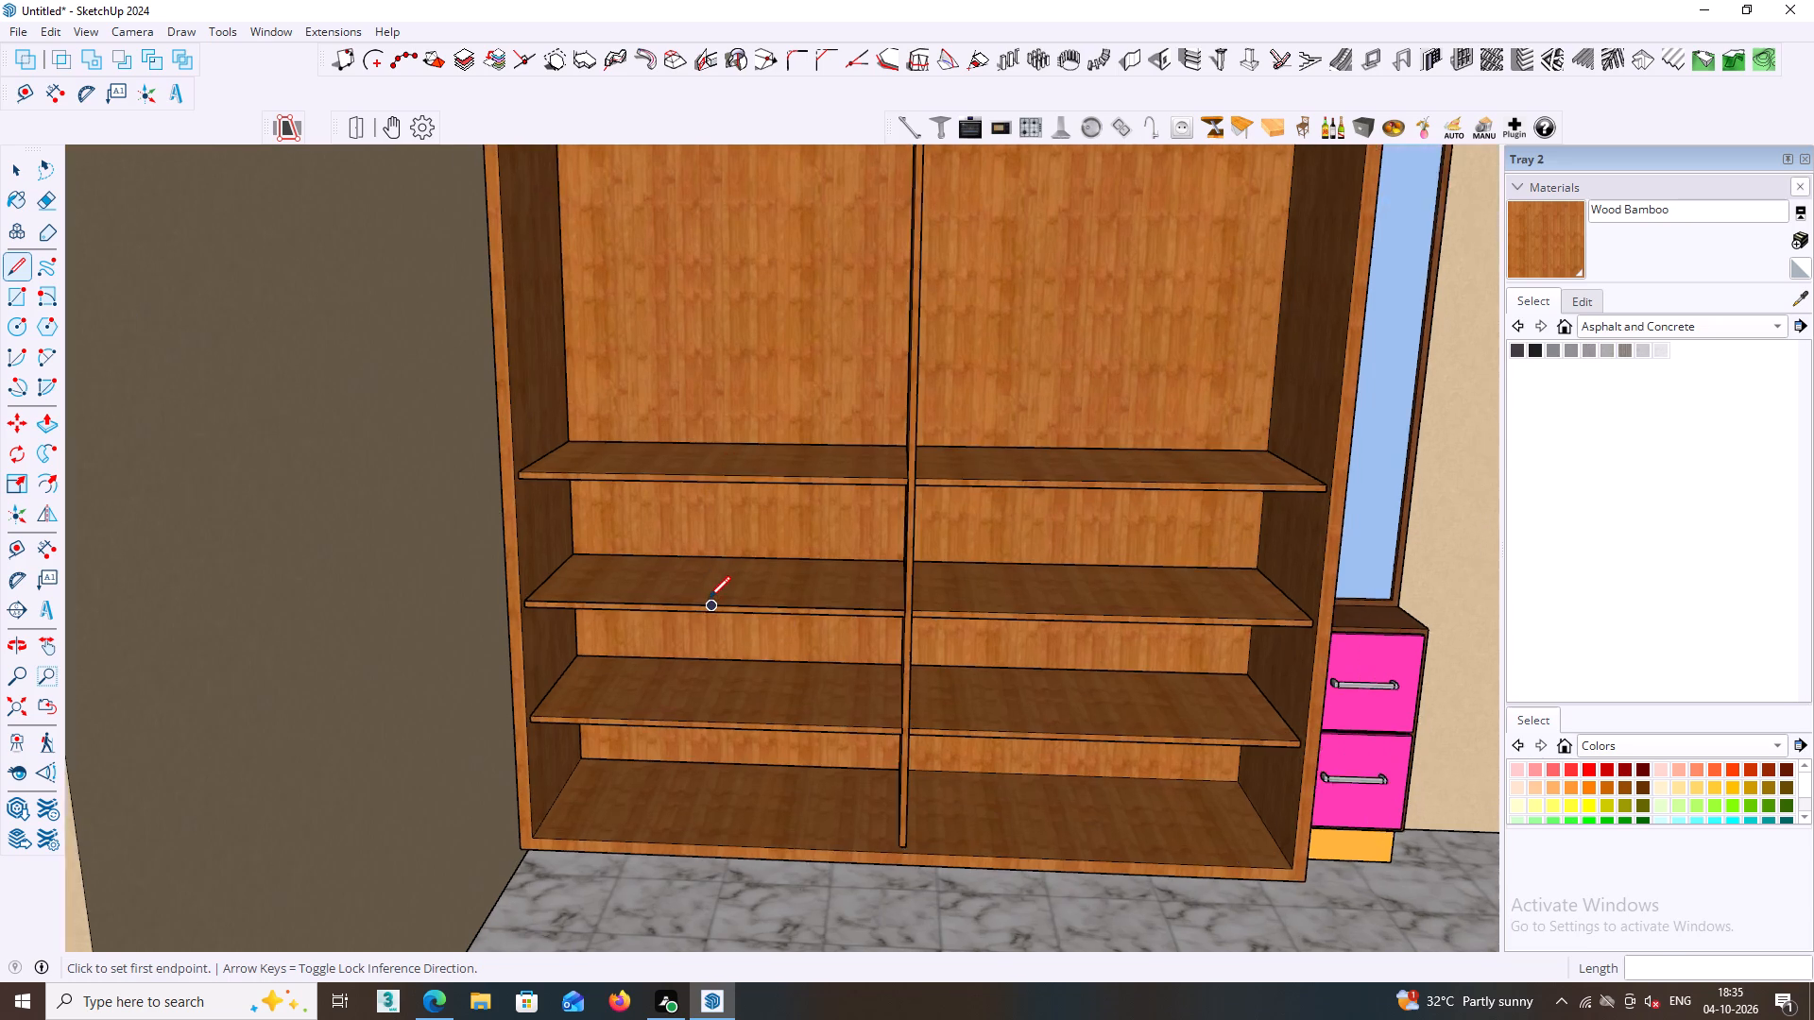
scroll(709, 598, up, 4)
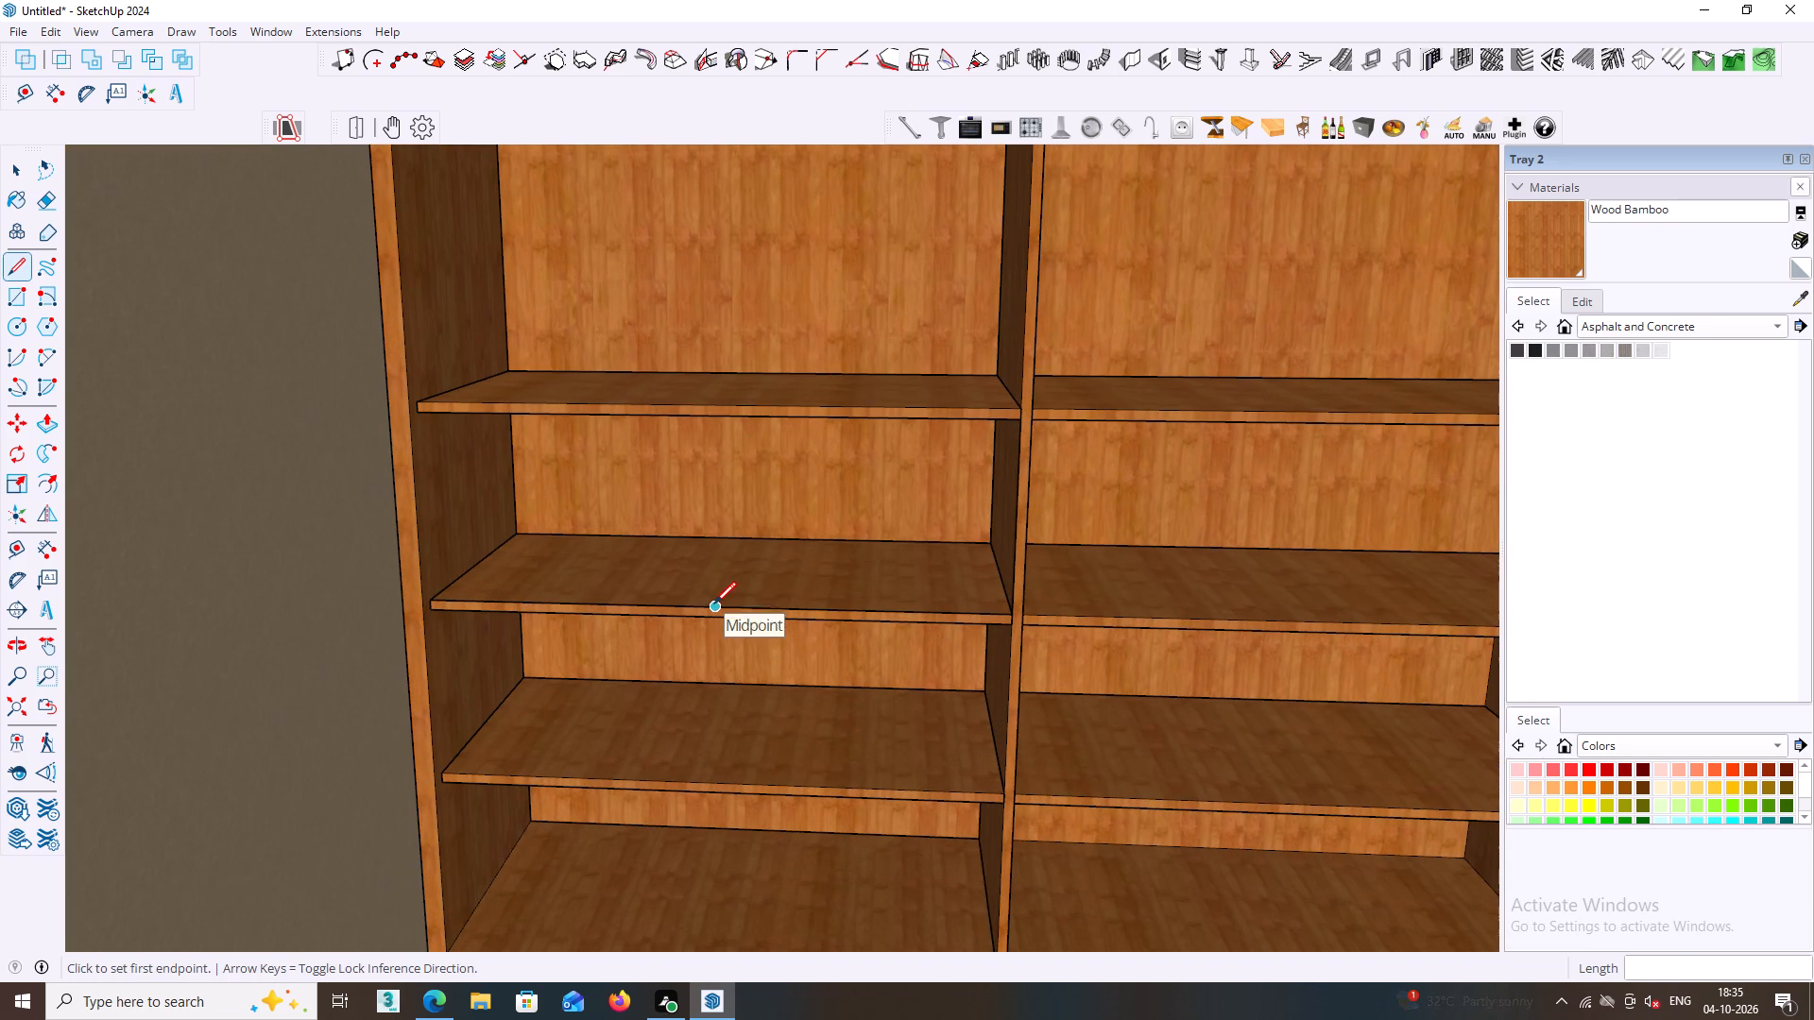
click(714, 603)
click(710, 418)
key(space)
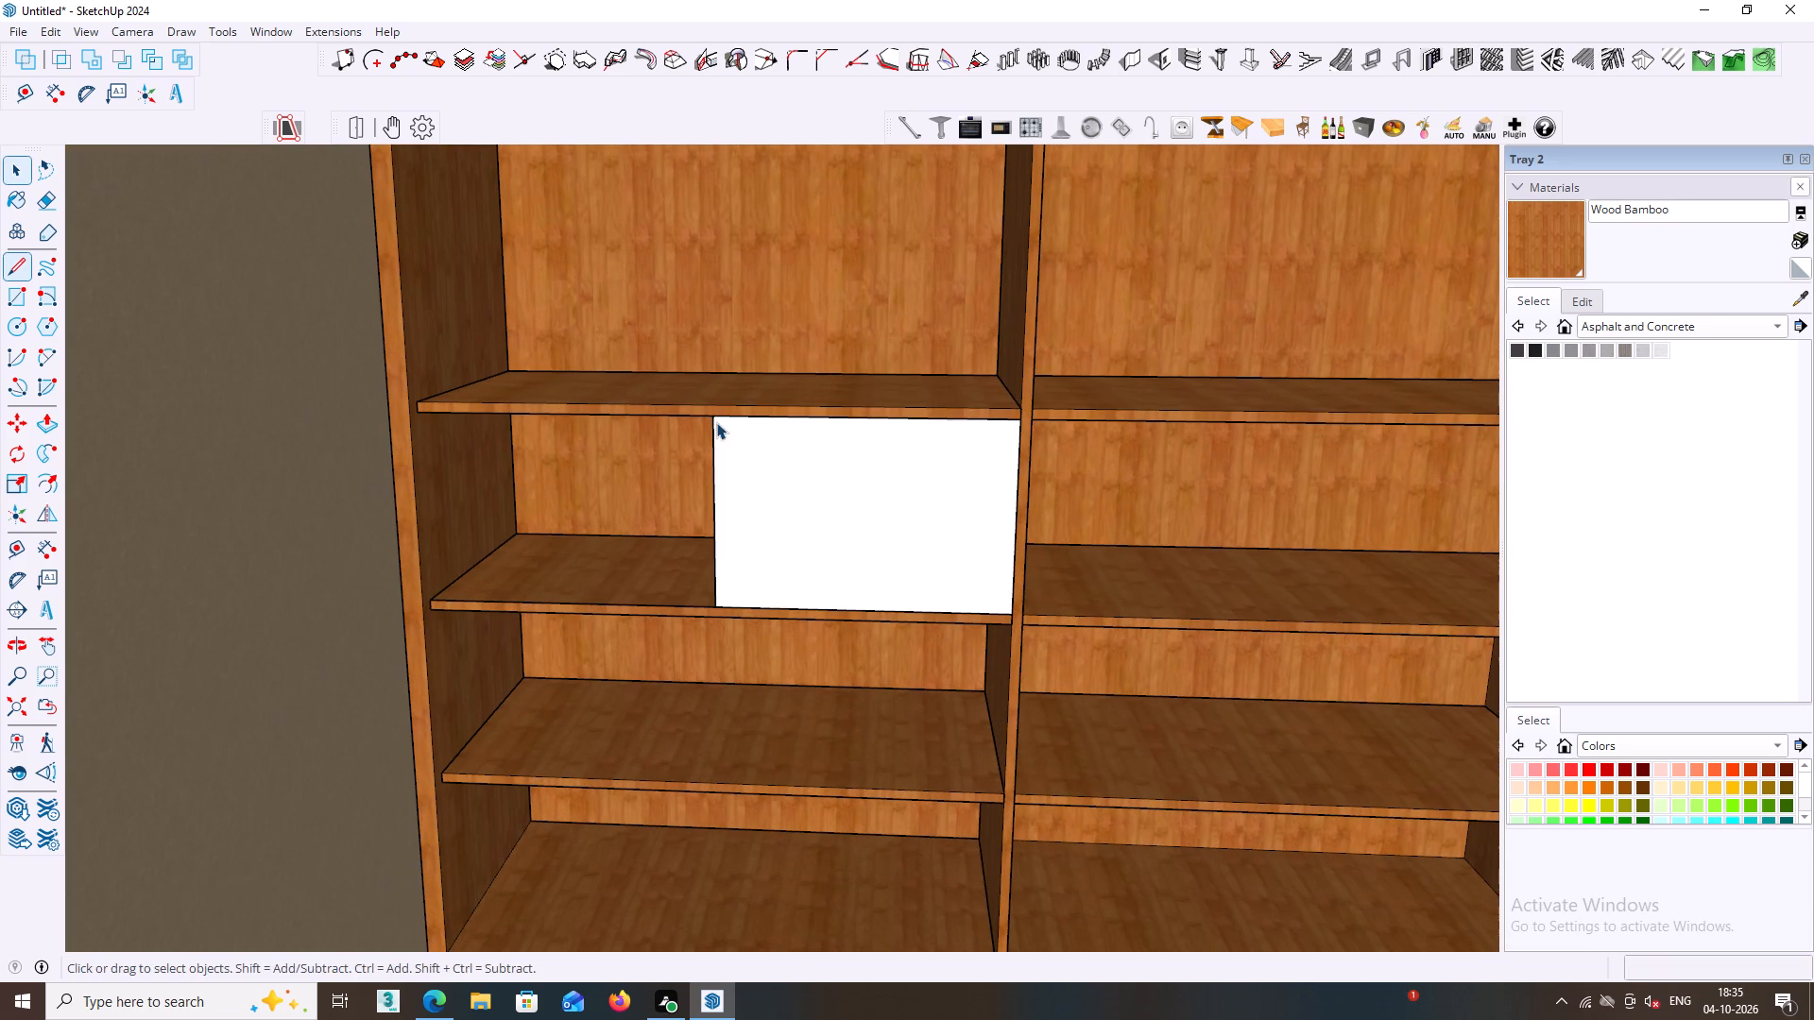
scroll(722, 444, down, 2)
middle_drag(721, 494, 918, 476)
scroll(870, 481, up, 1)
middle_drag(859, 484, 856, 484)
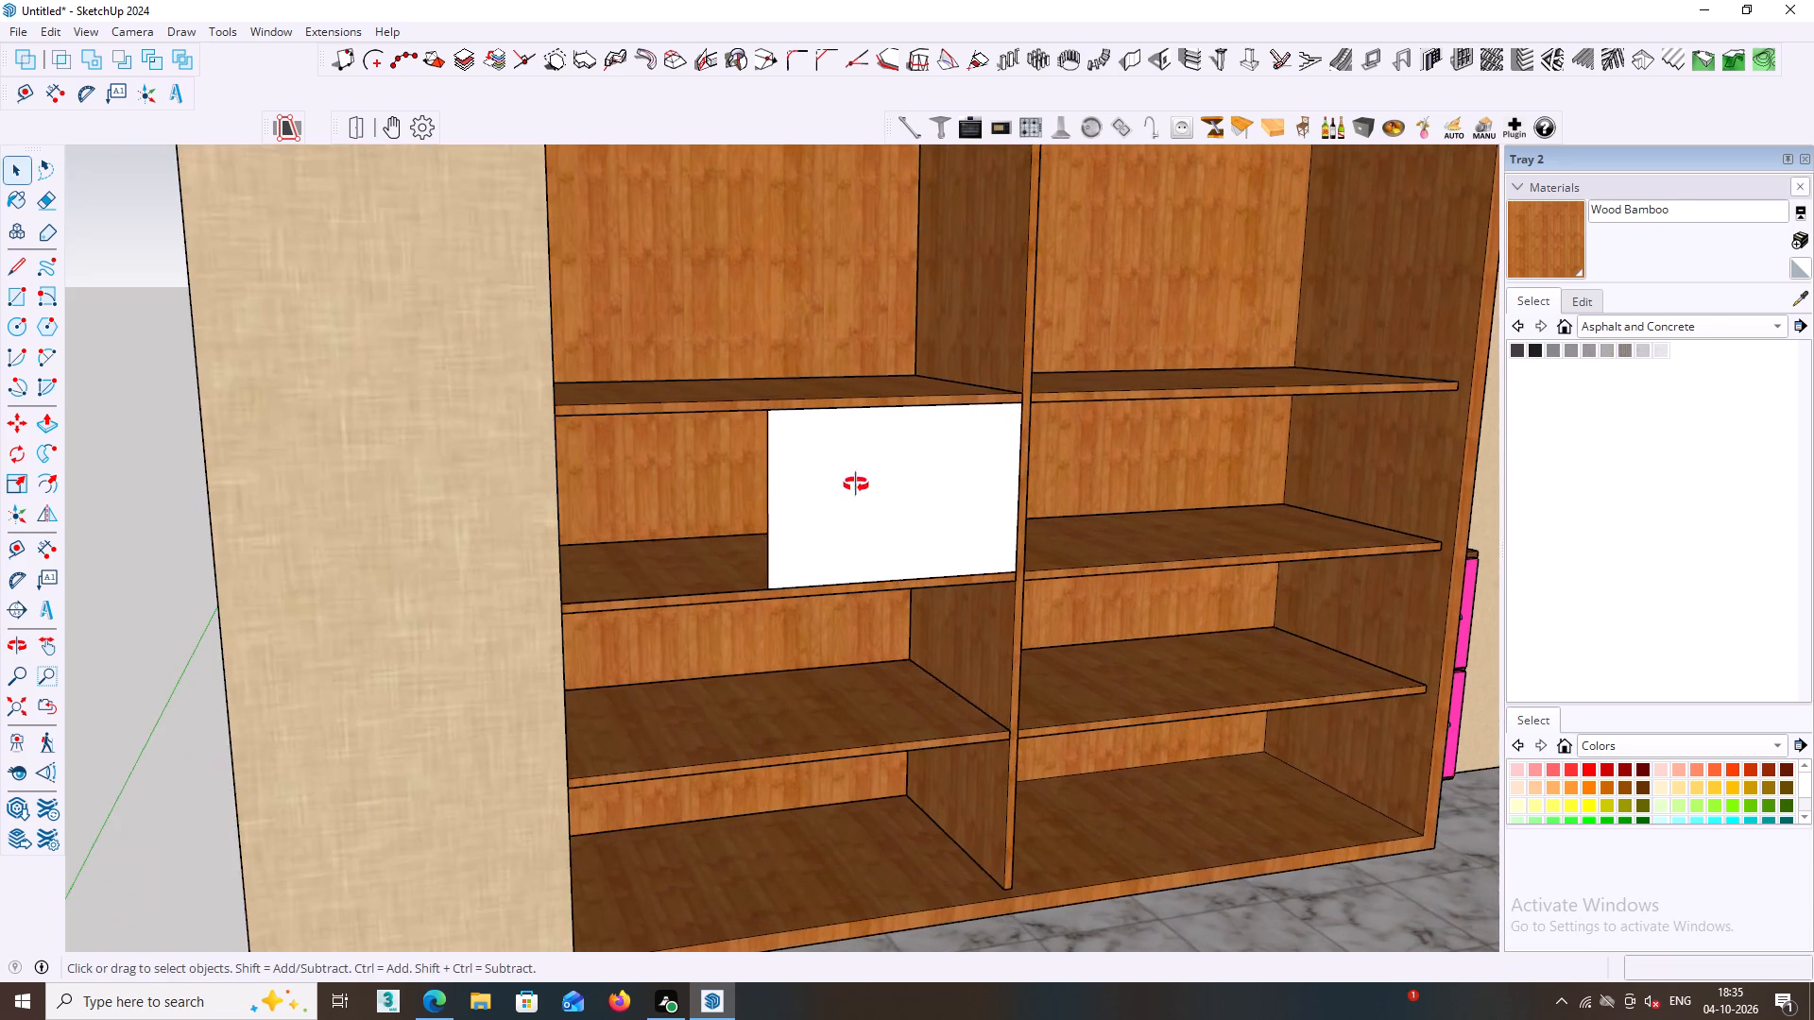
Delete the blank face between the vertical midpoint line and the wardrobe's central divider, in the left compartment's upper shelf opening.
middle_drag(856, 484, 781, 484)
click(792, 485)
key(Delete)
Copy the vertical midpoint line 9 mm along the red axis towards the wardrobe's central divider.
middle_drag(792, 484, 744, 479)
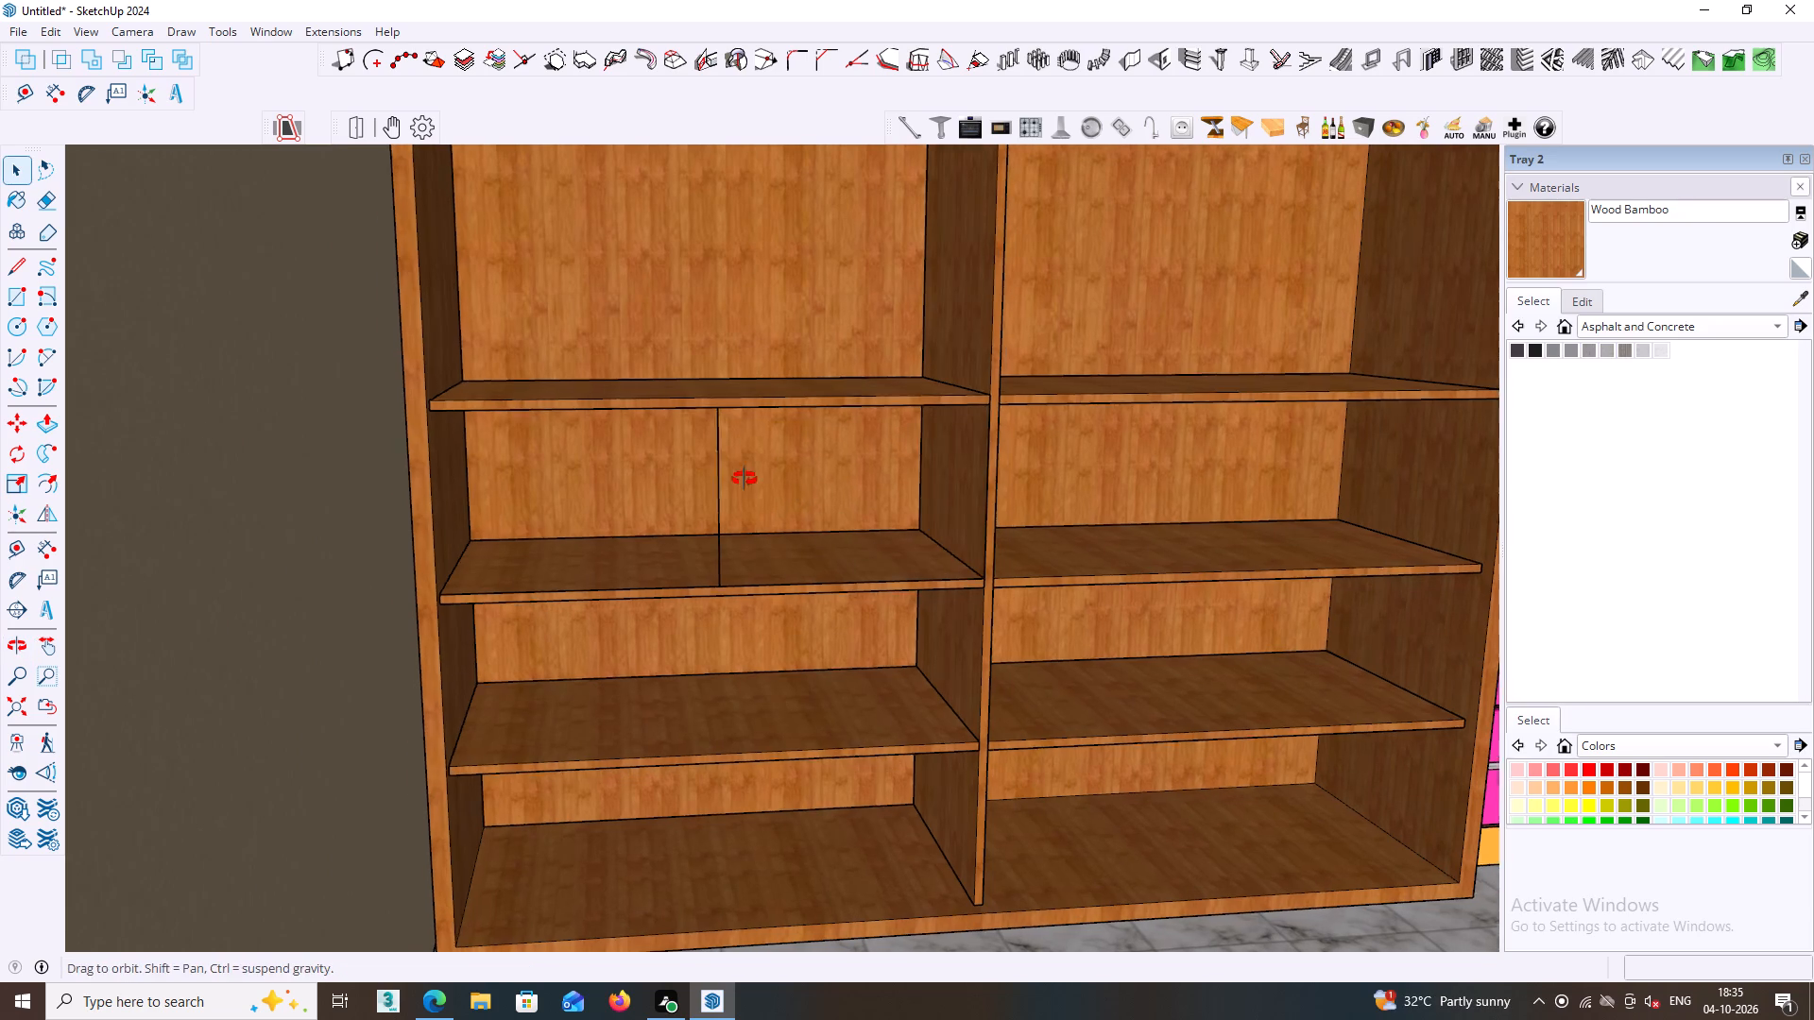
middle_drag(744, 479, 707, 479)
scroll(698, 483, up, 4)
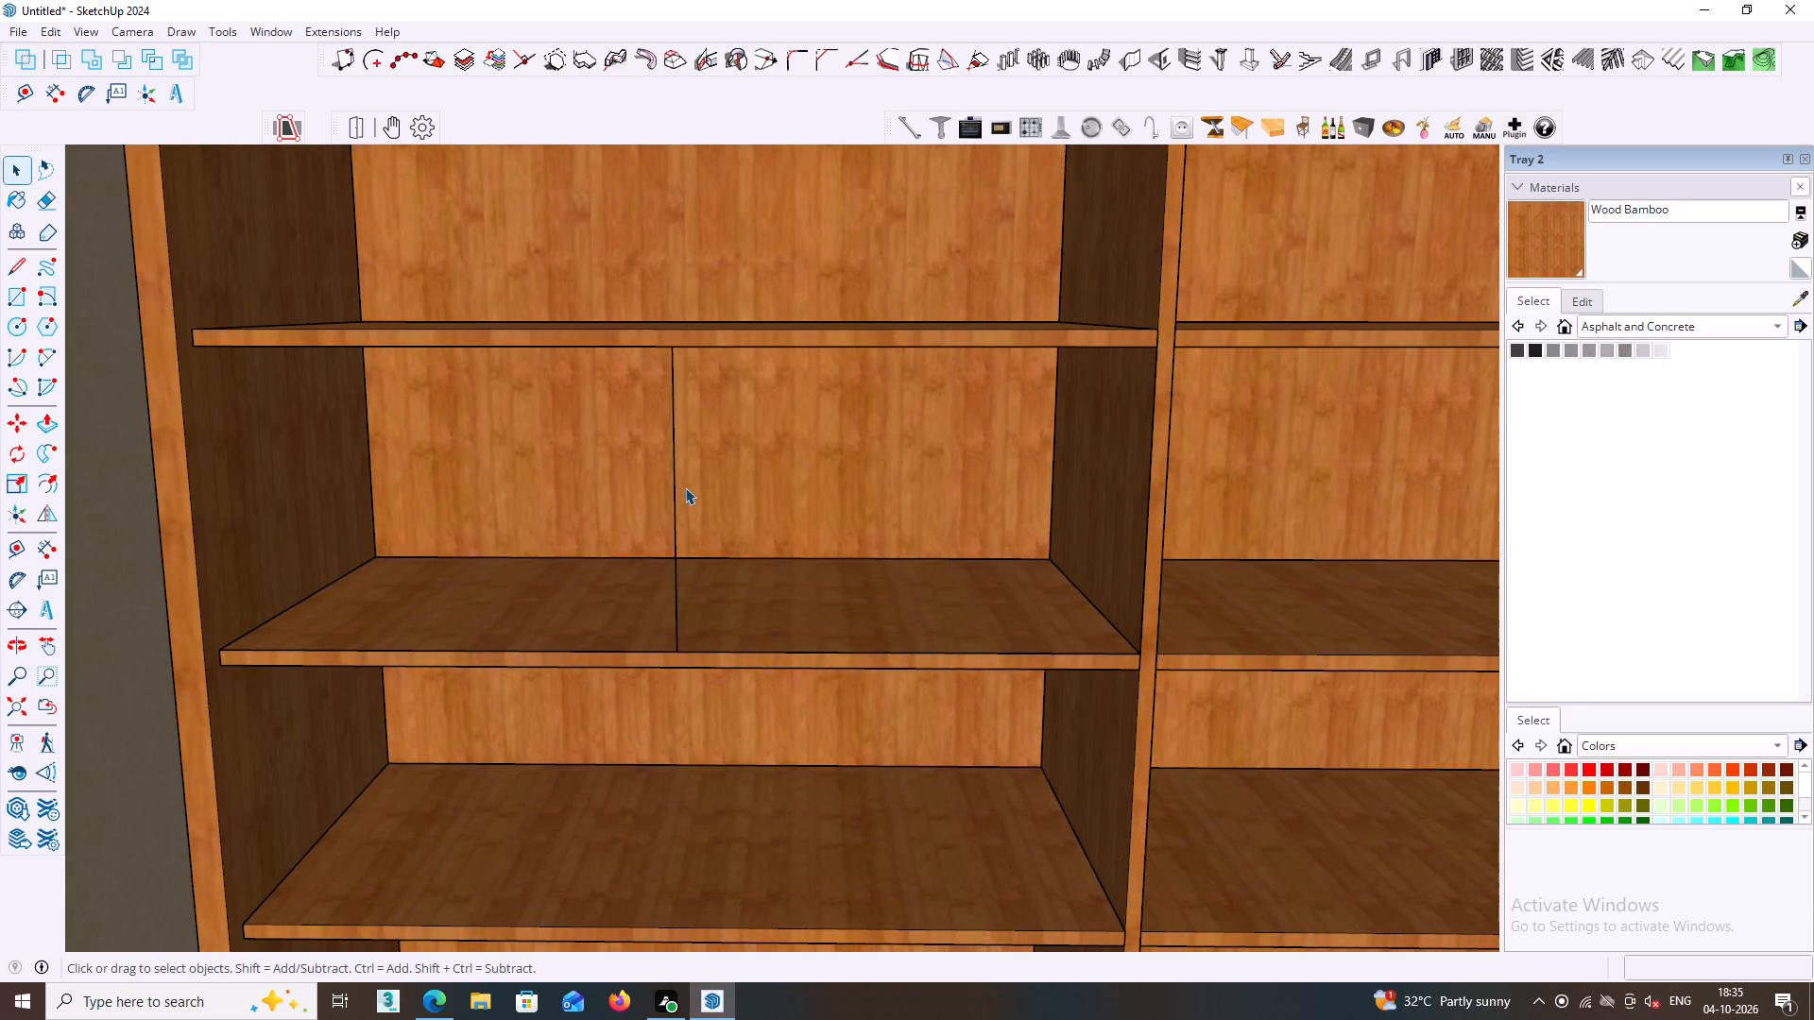
click(674, 501)
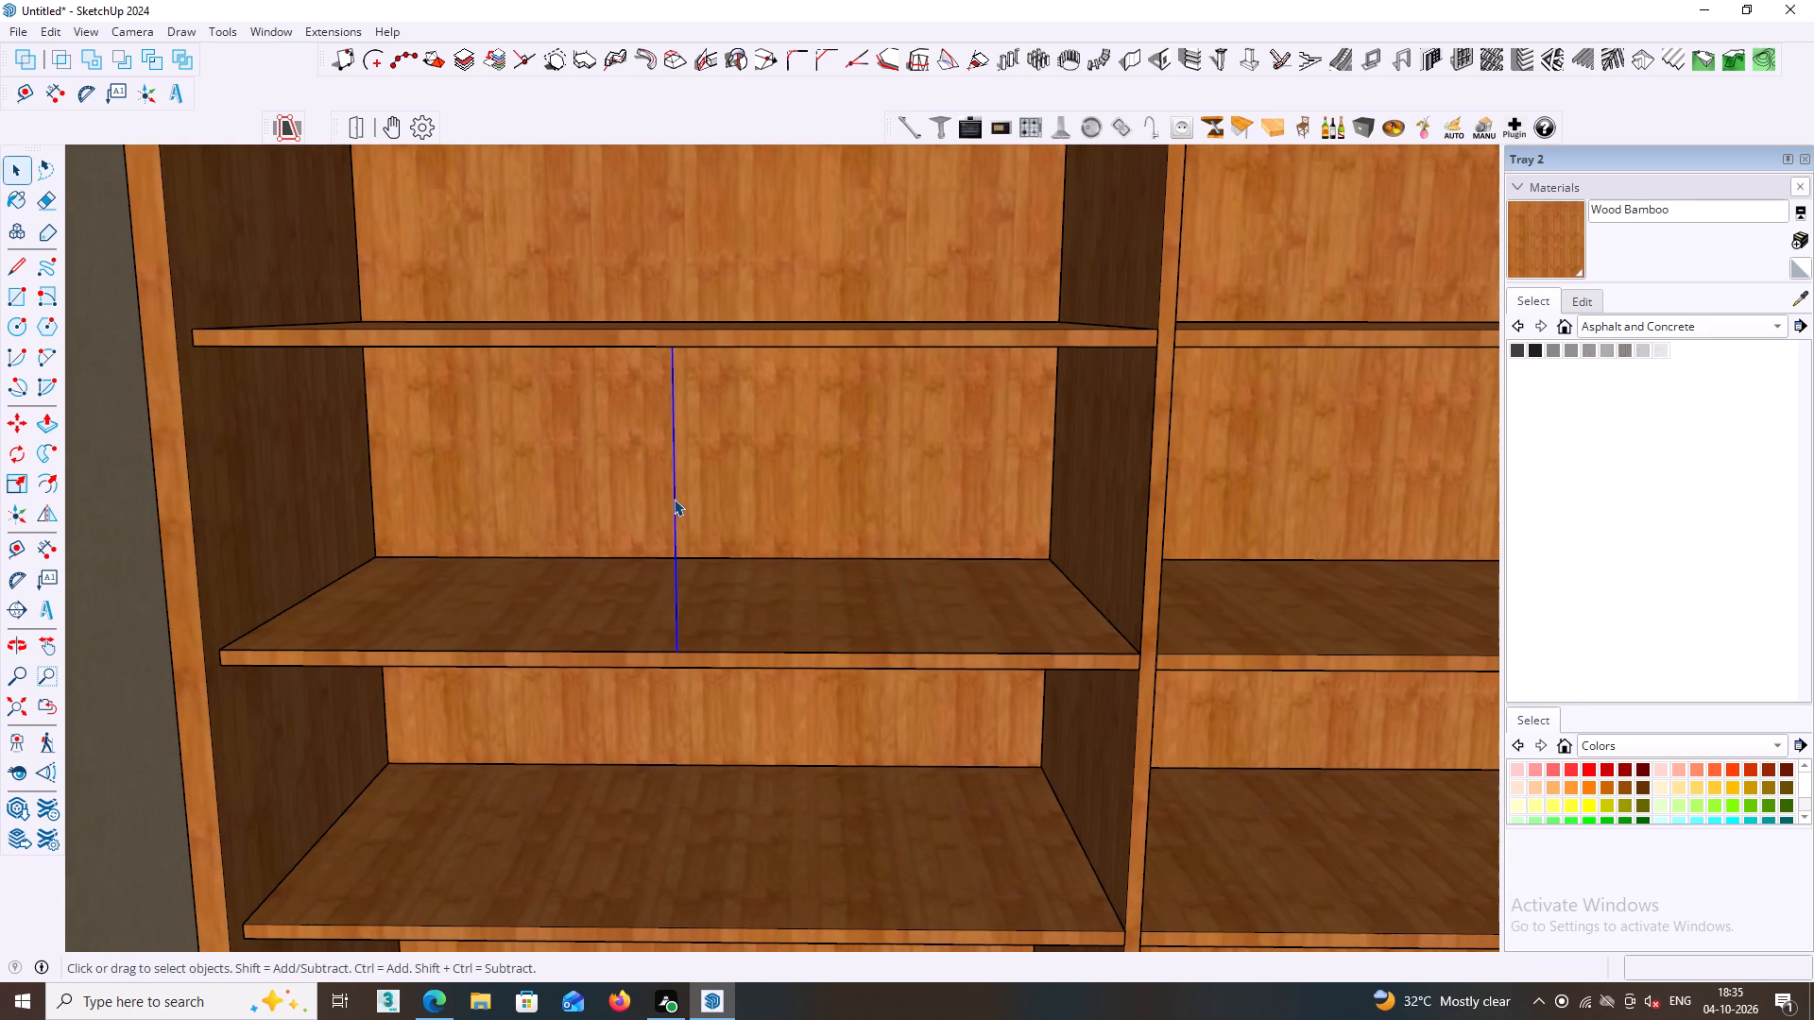
key(m)
click(675, 497)
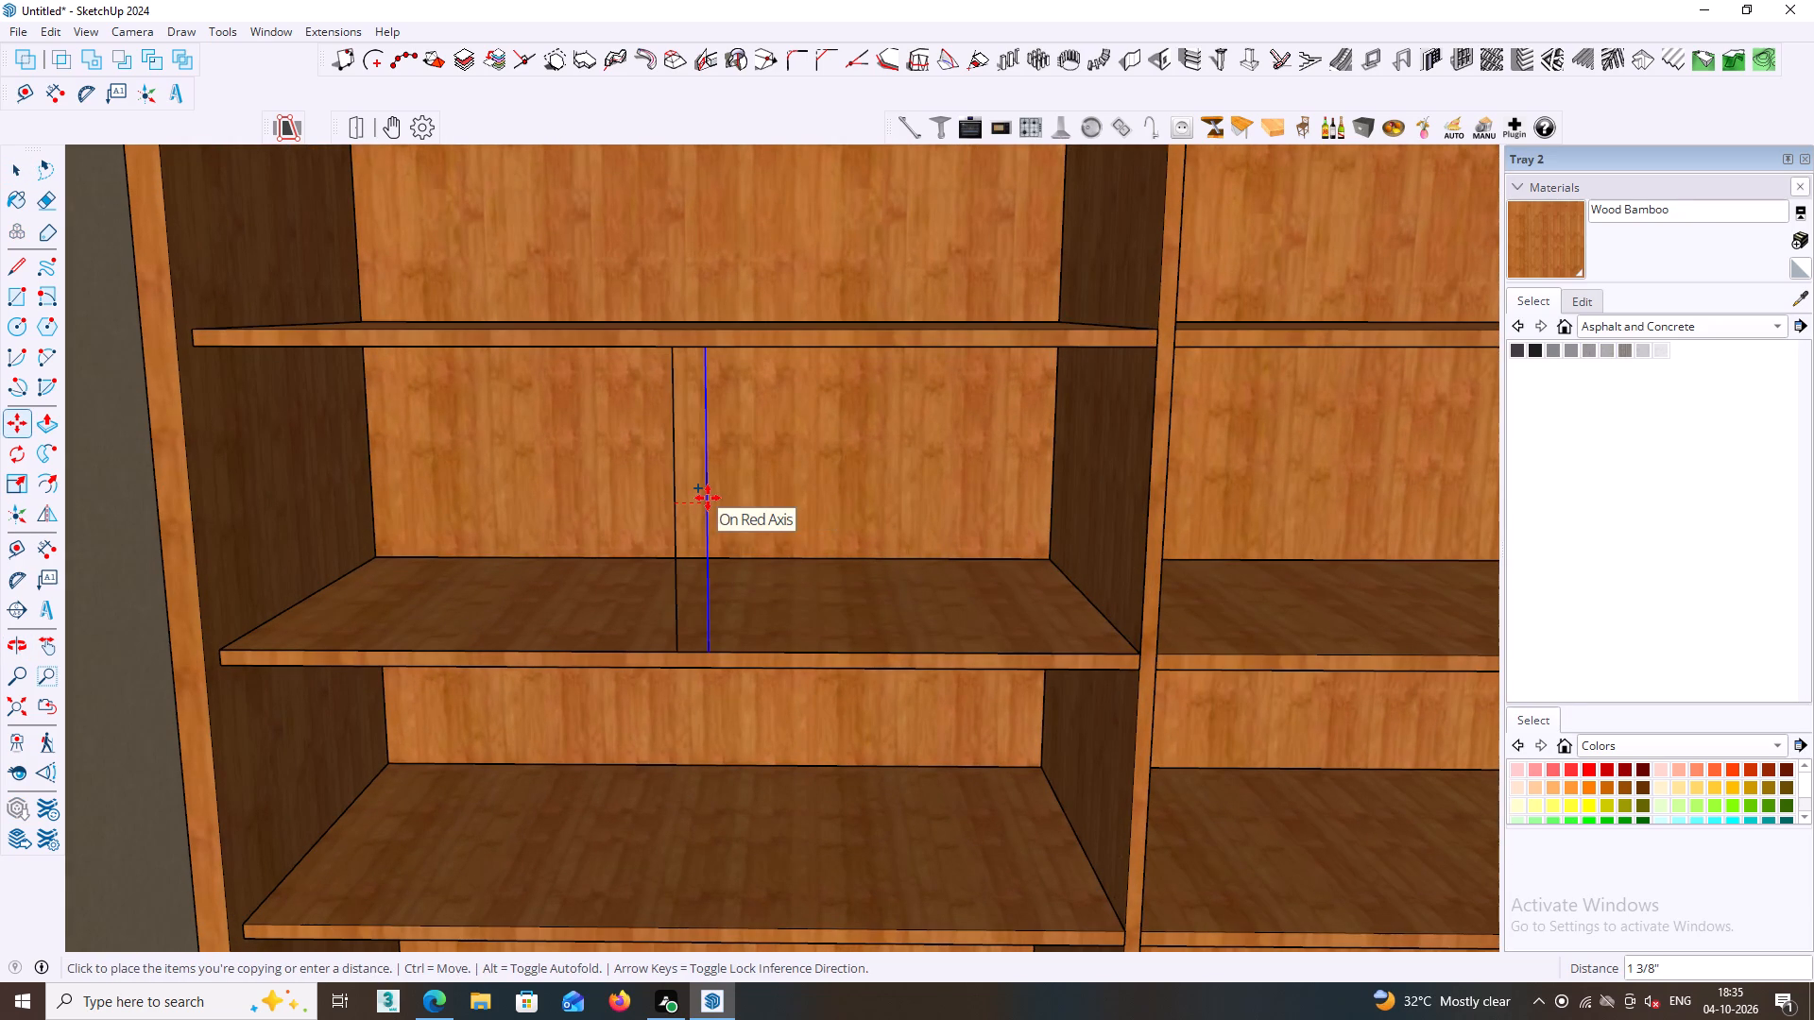
key(9)
text(MM)
key(Return)
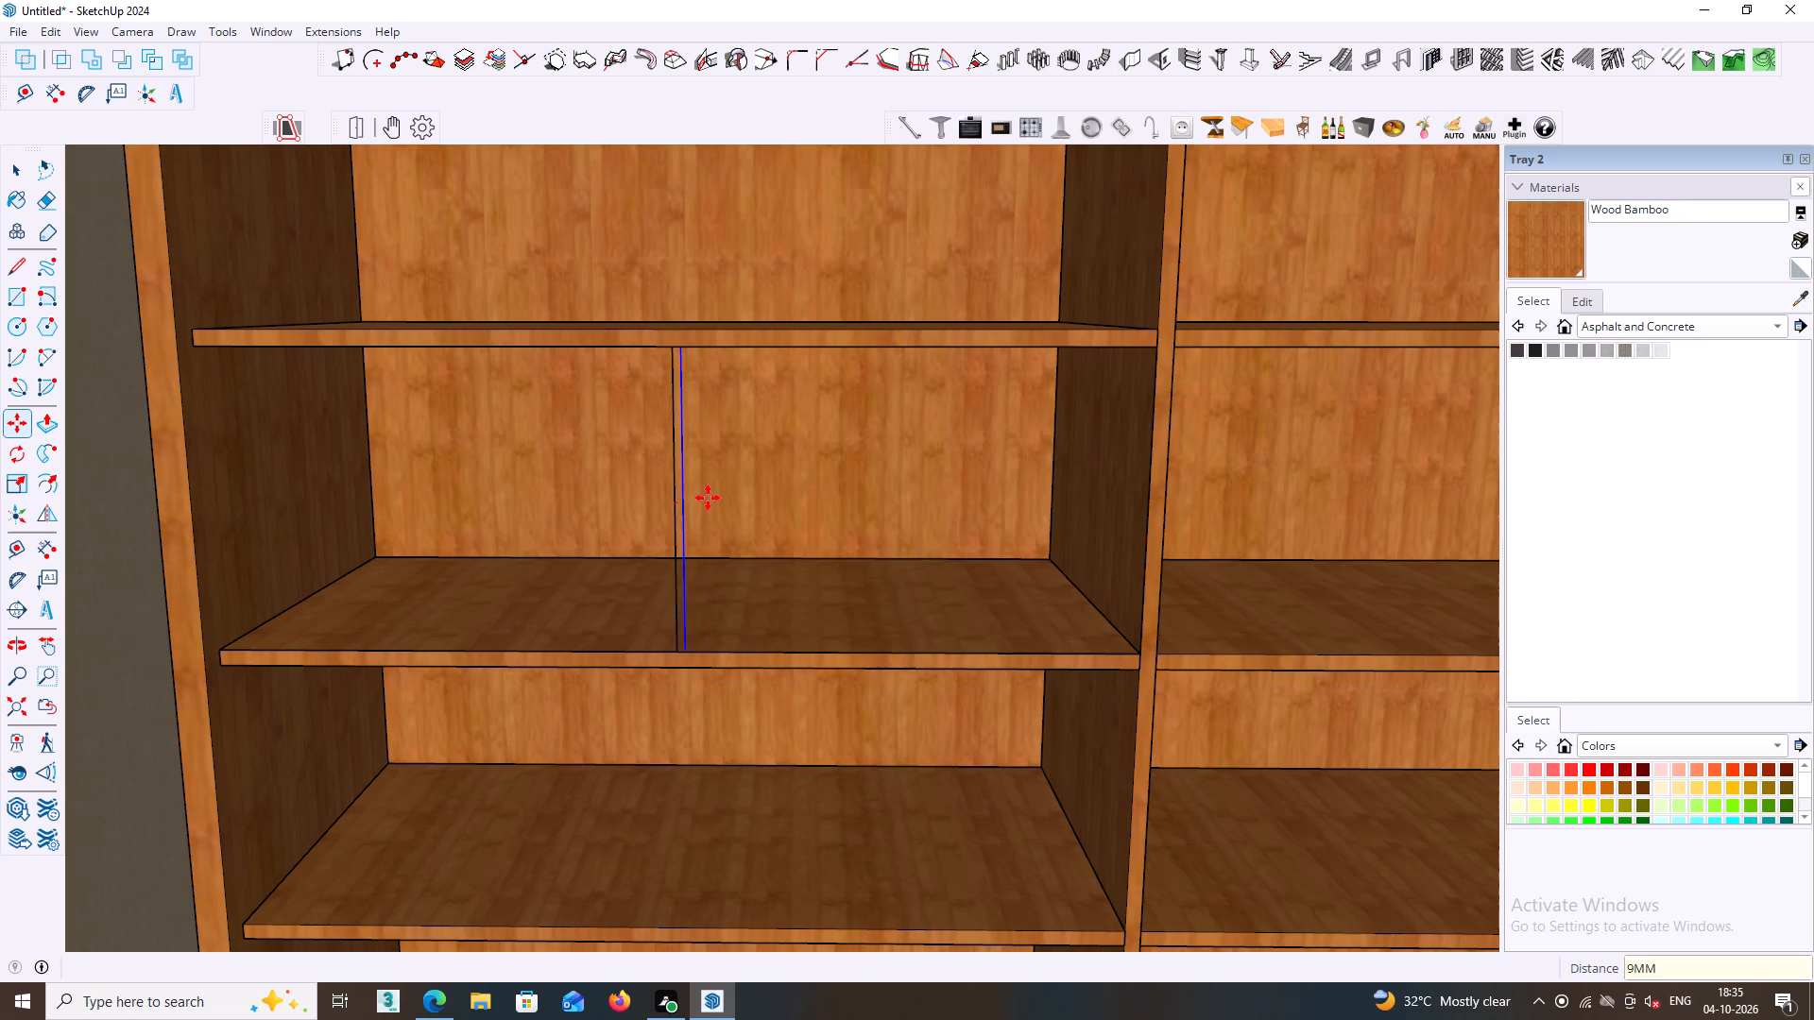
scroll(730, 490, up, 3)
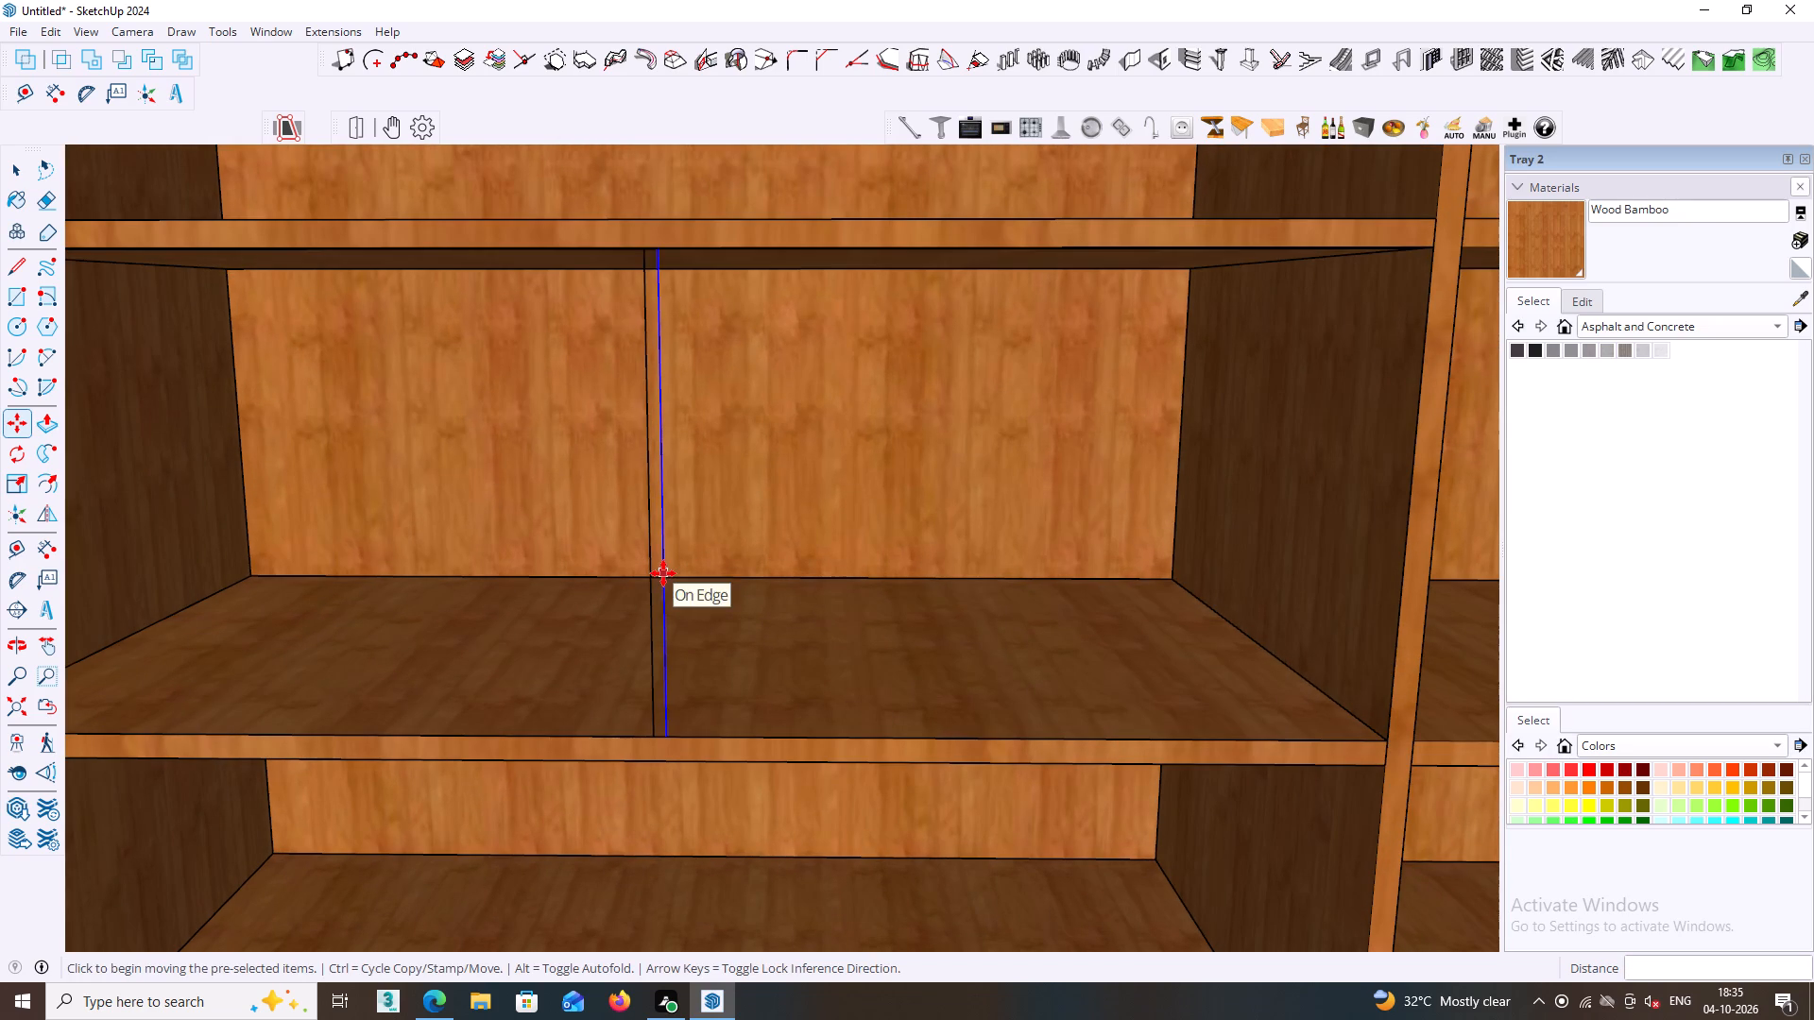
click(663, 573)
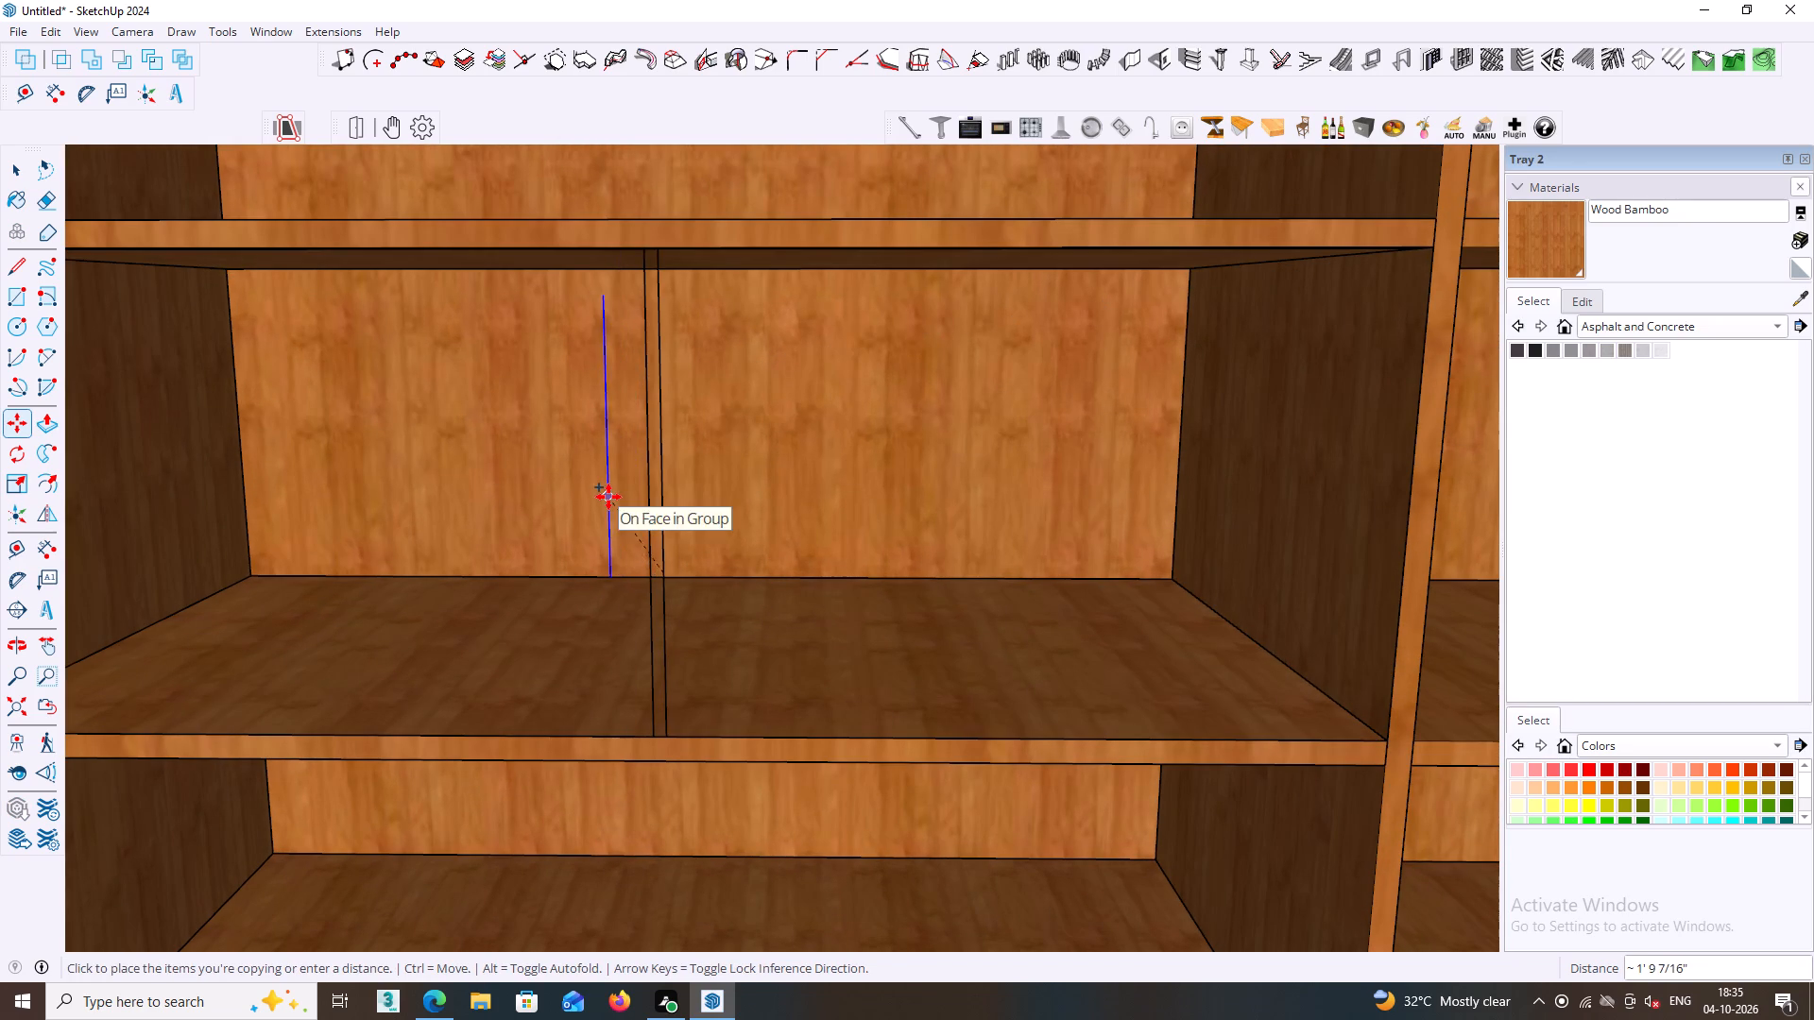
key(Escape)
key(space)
Copy the offset vertical line 18 mm back along the red axis, to the other side of the midpoint line.
click(664, 544)
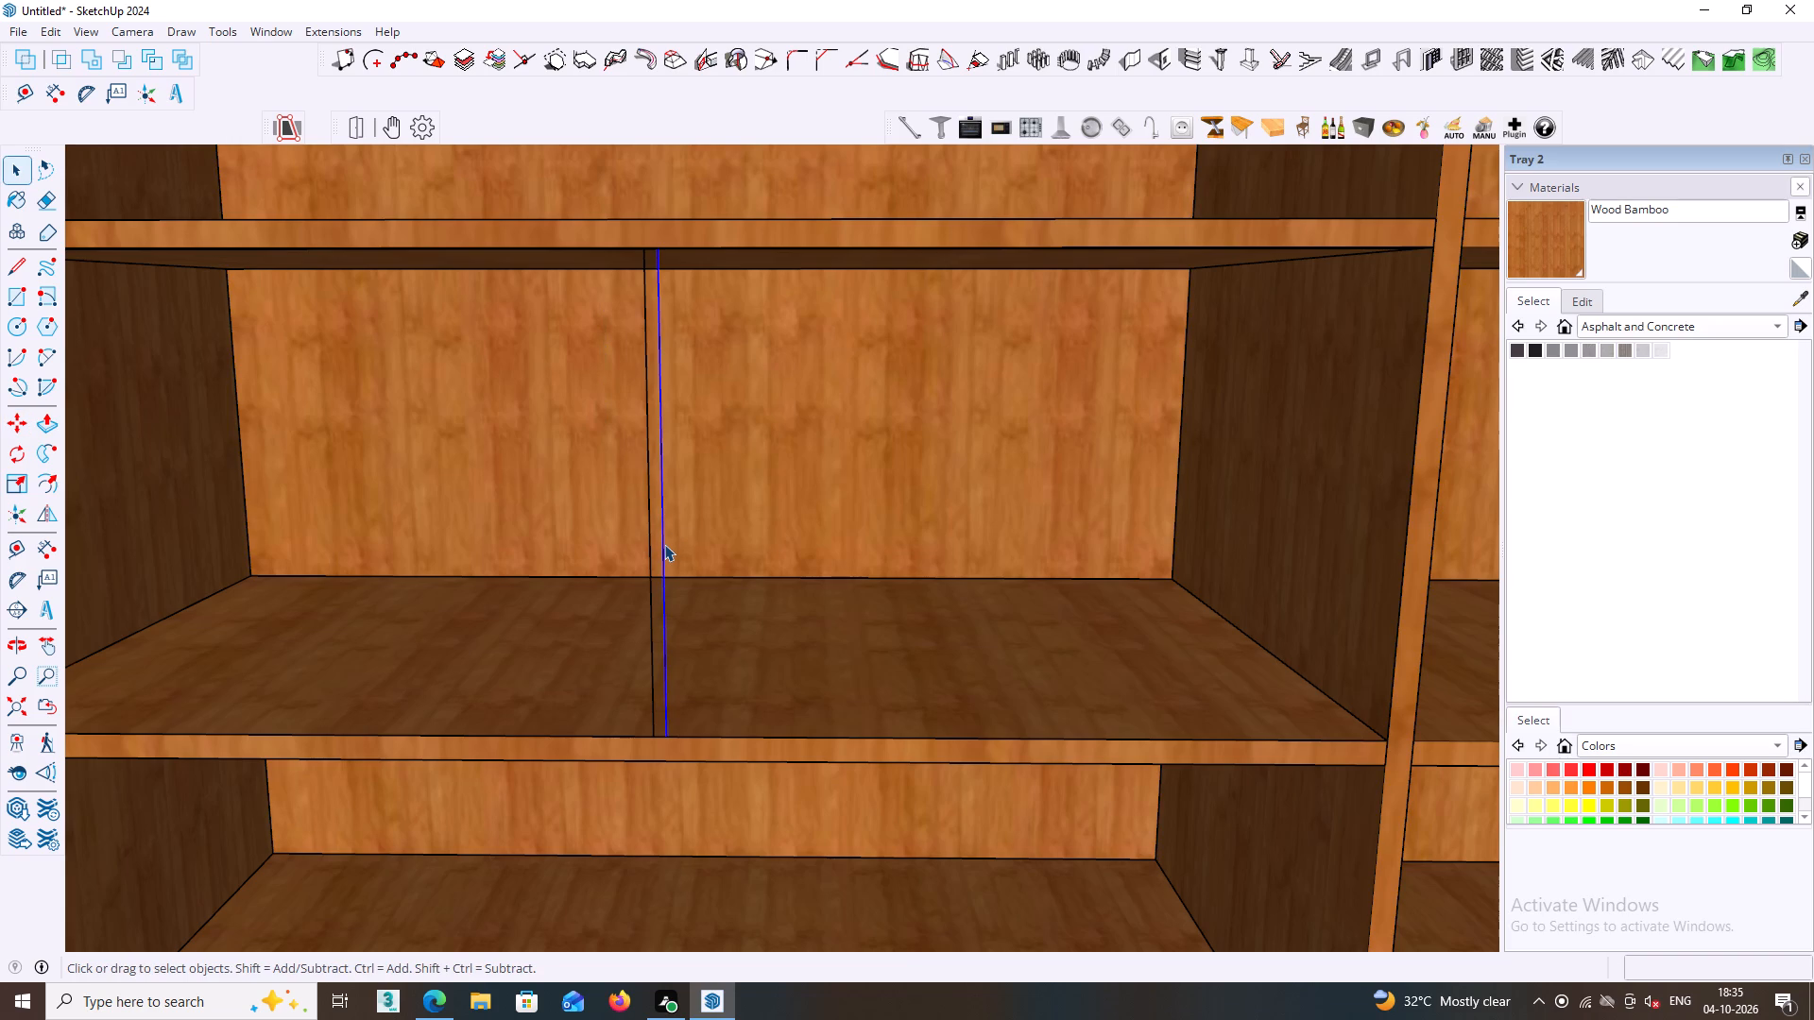
key(m)
click(664, 543)
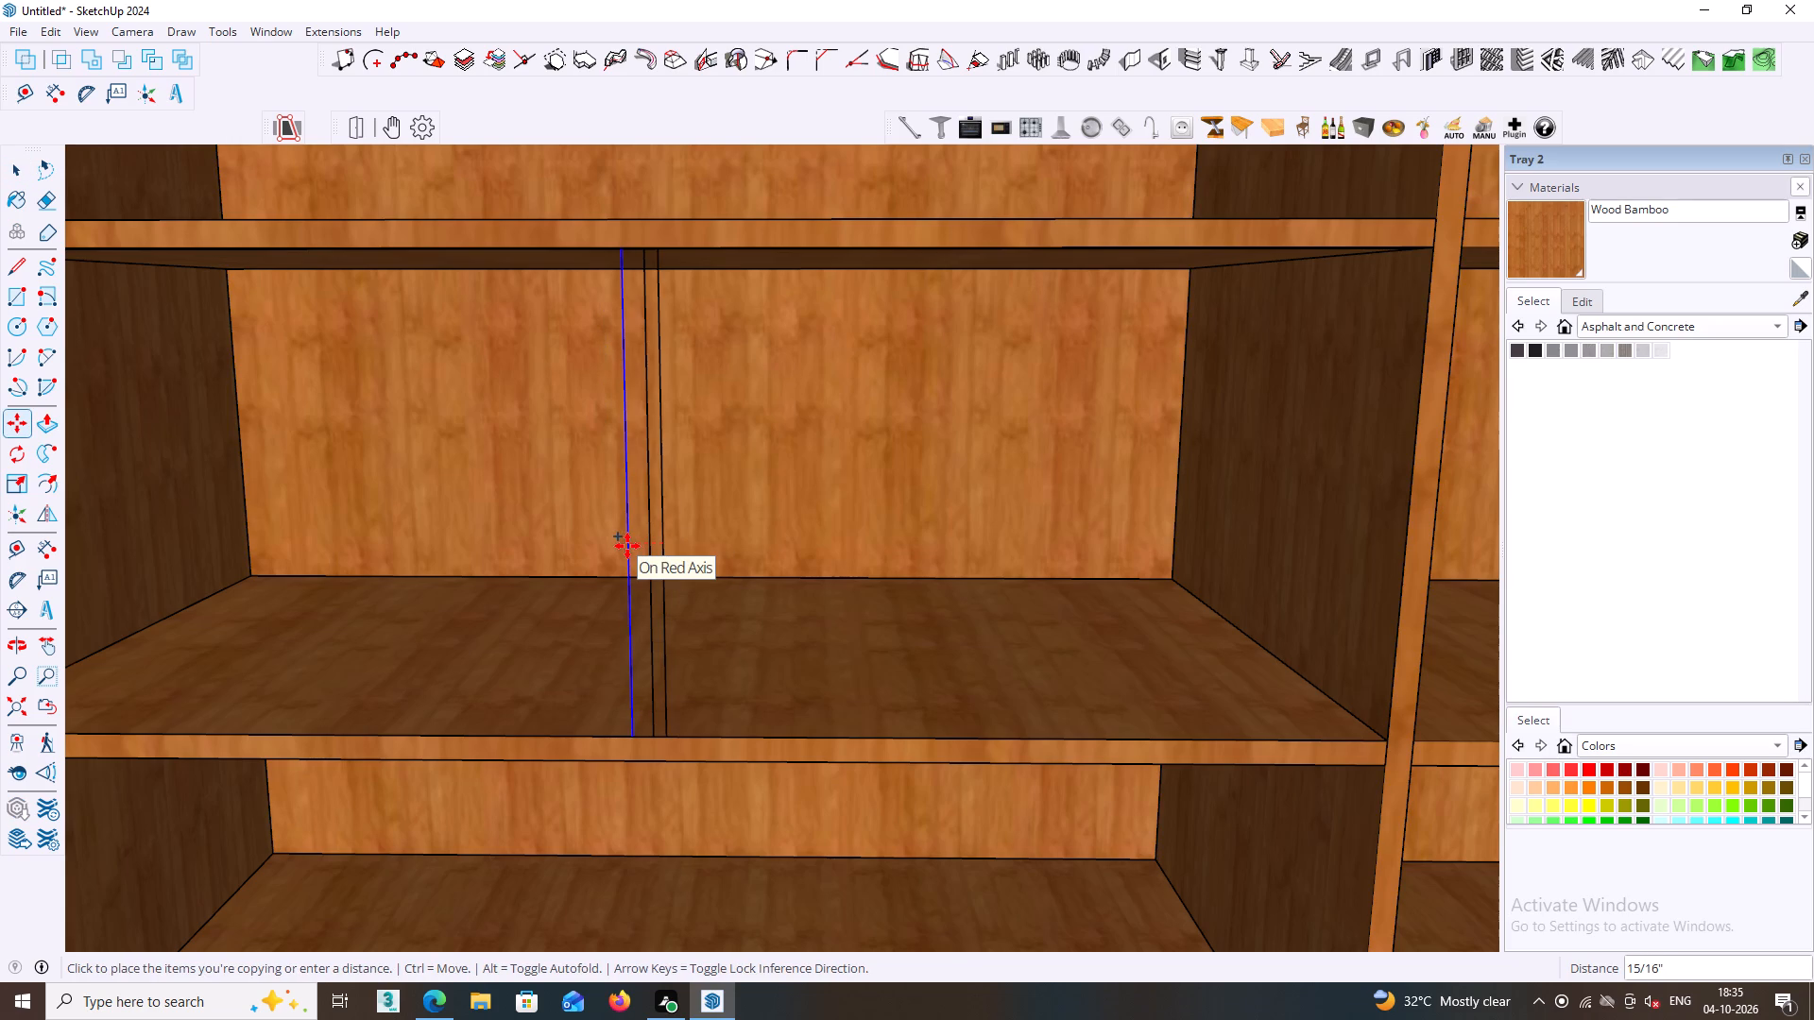
text(18)
text(MM)
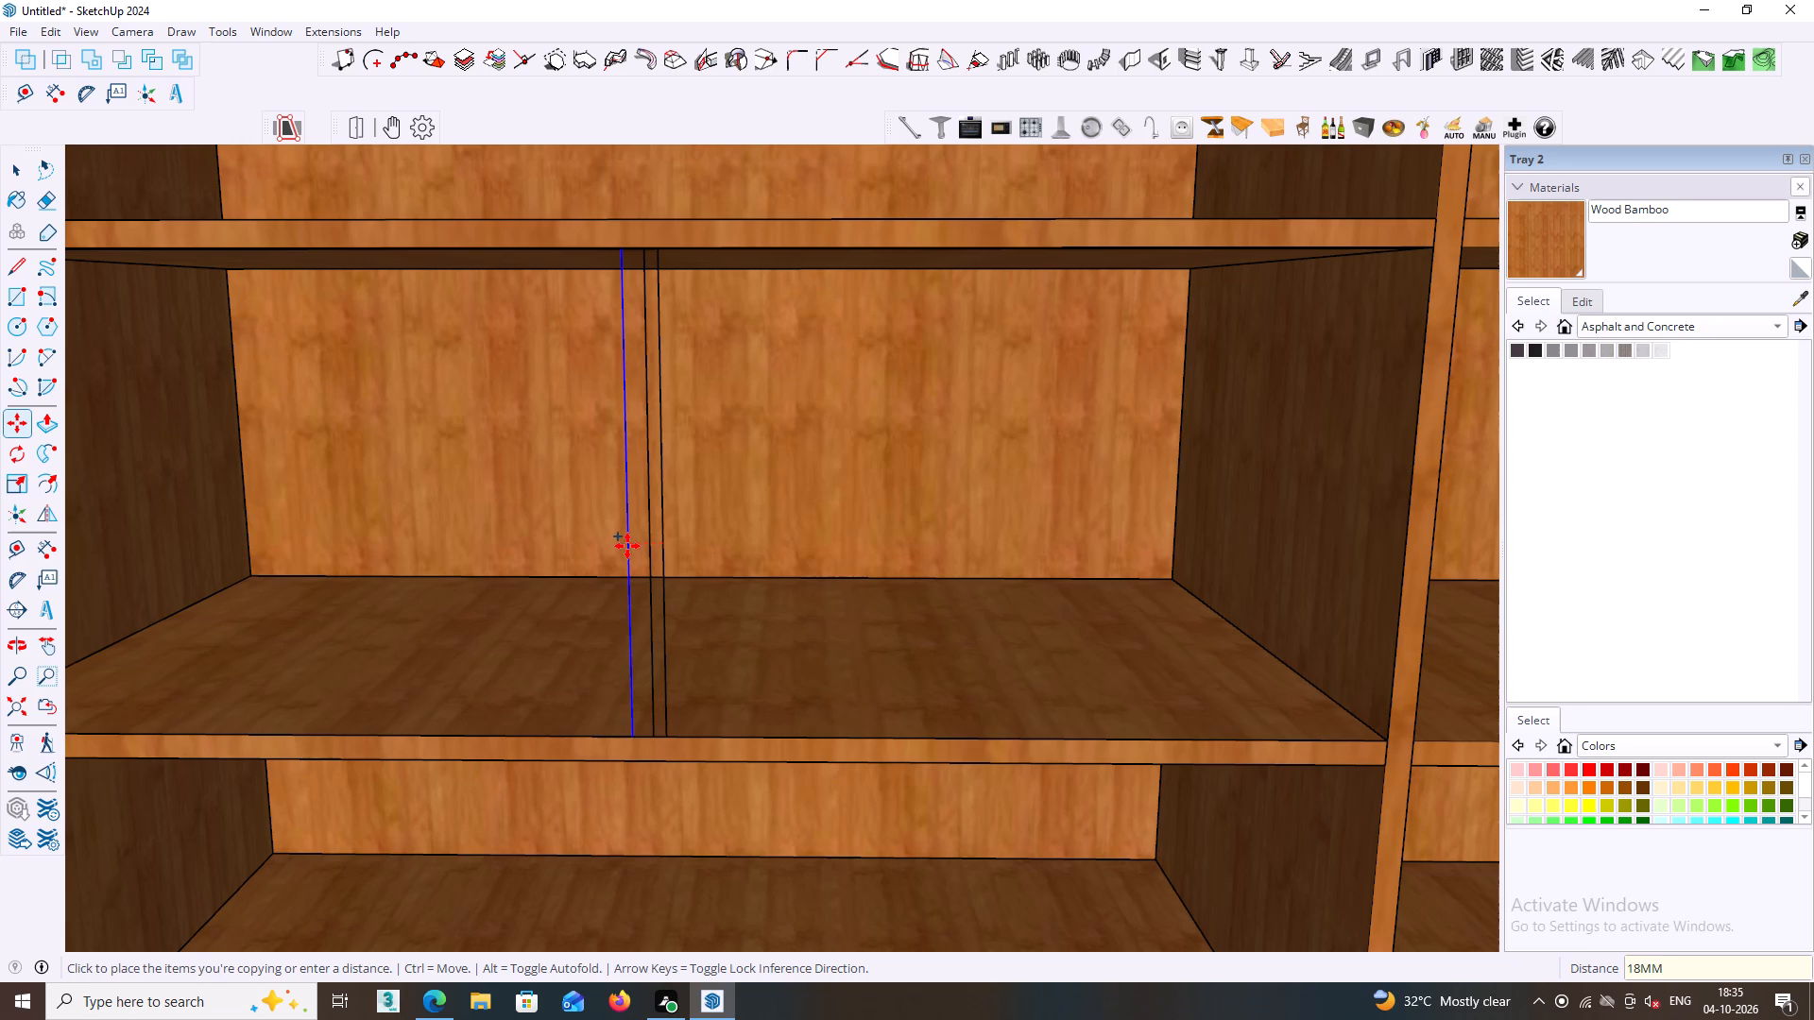
key(Return)
key(space)
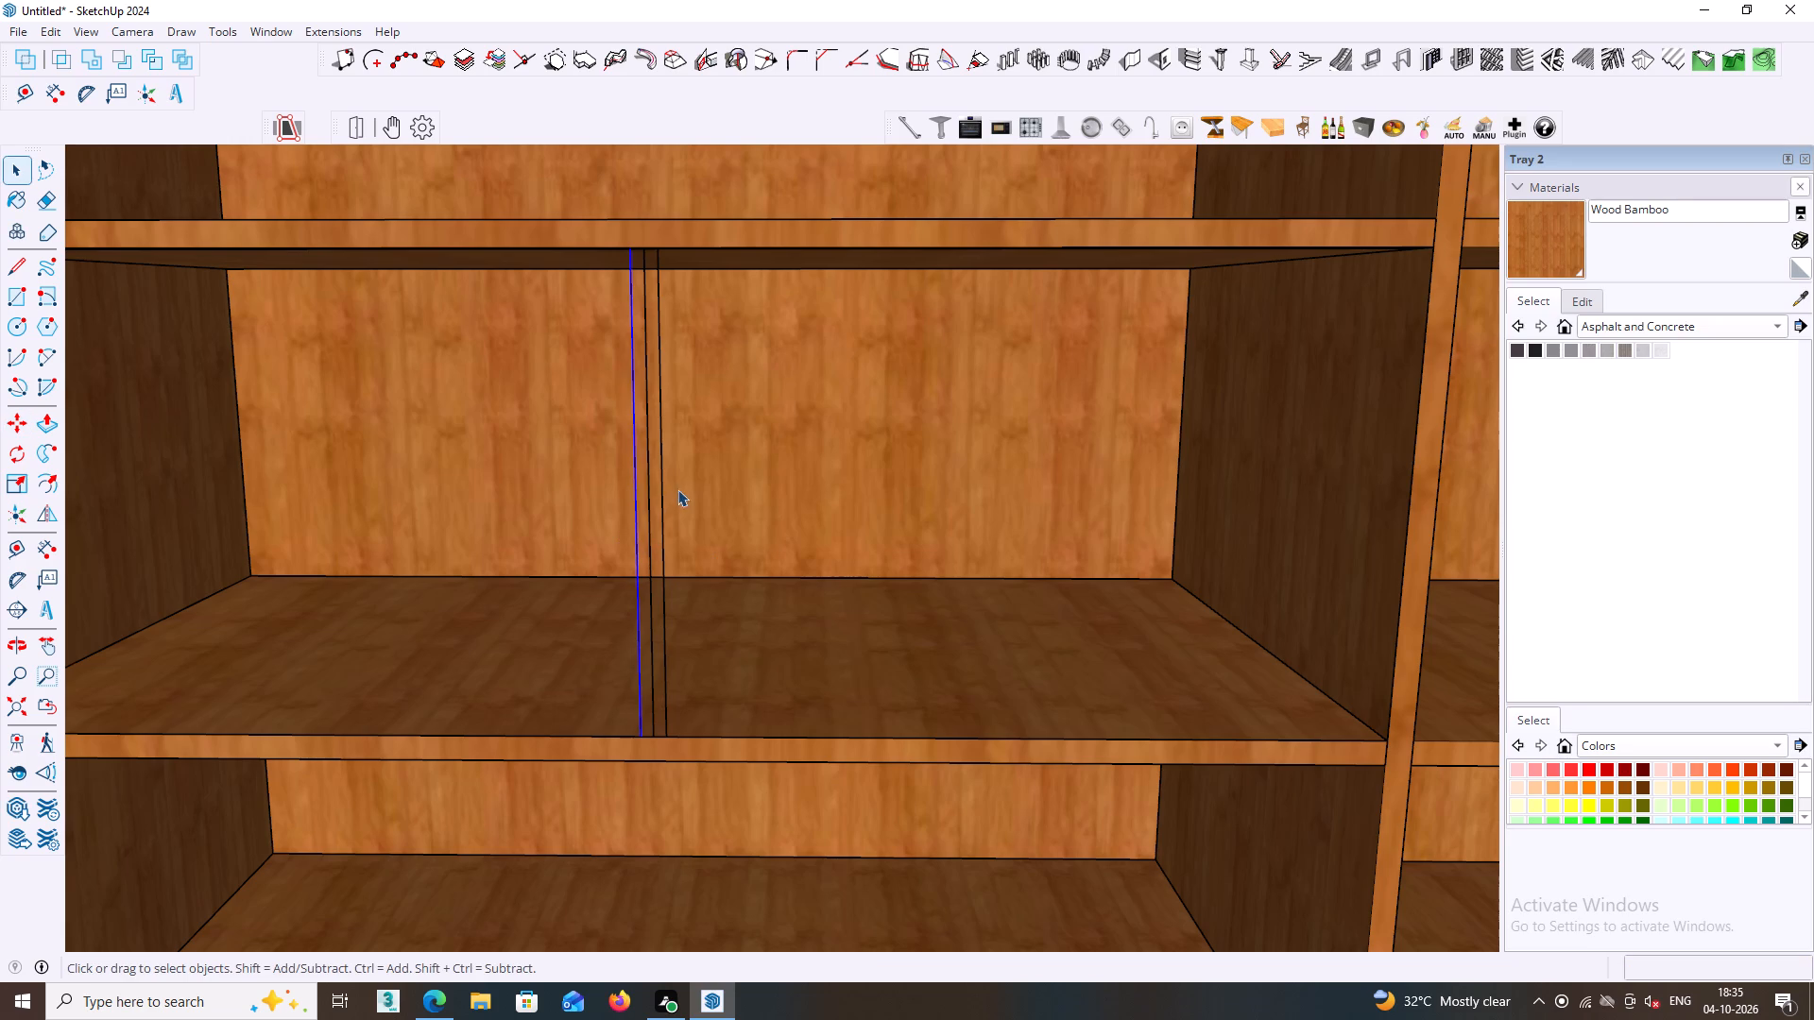
Delete the original midpoint line between the two offset vertical lines.
click(651, 551)
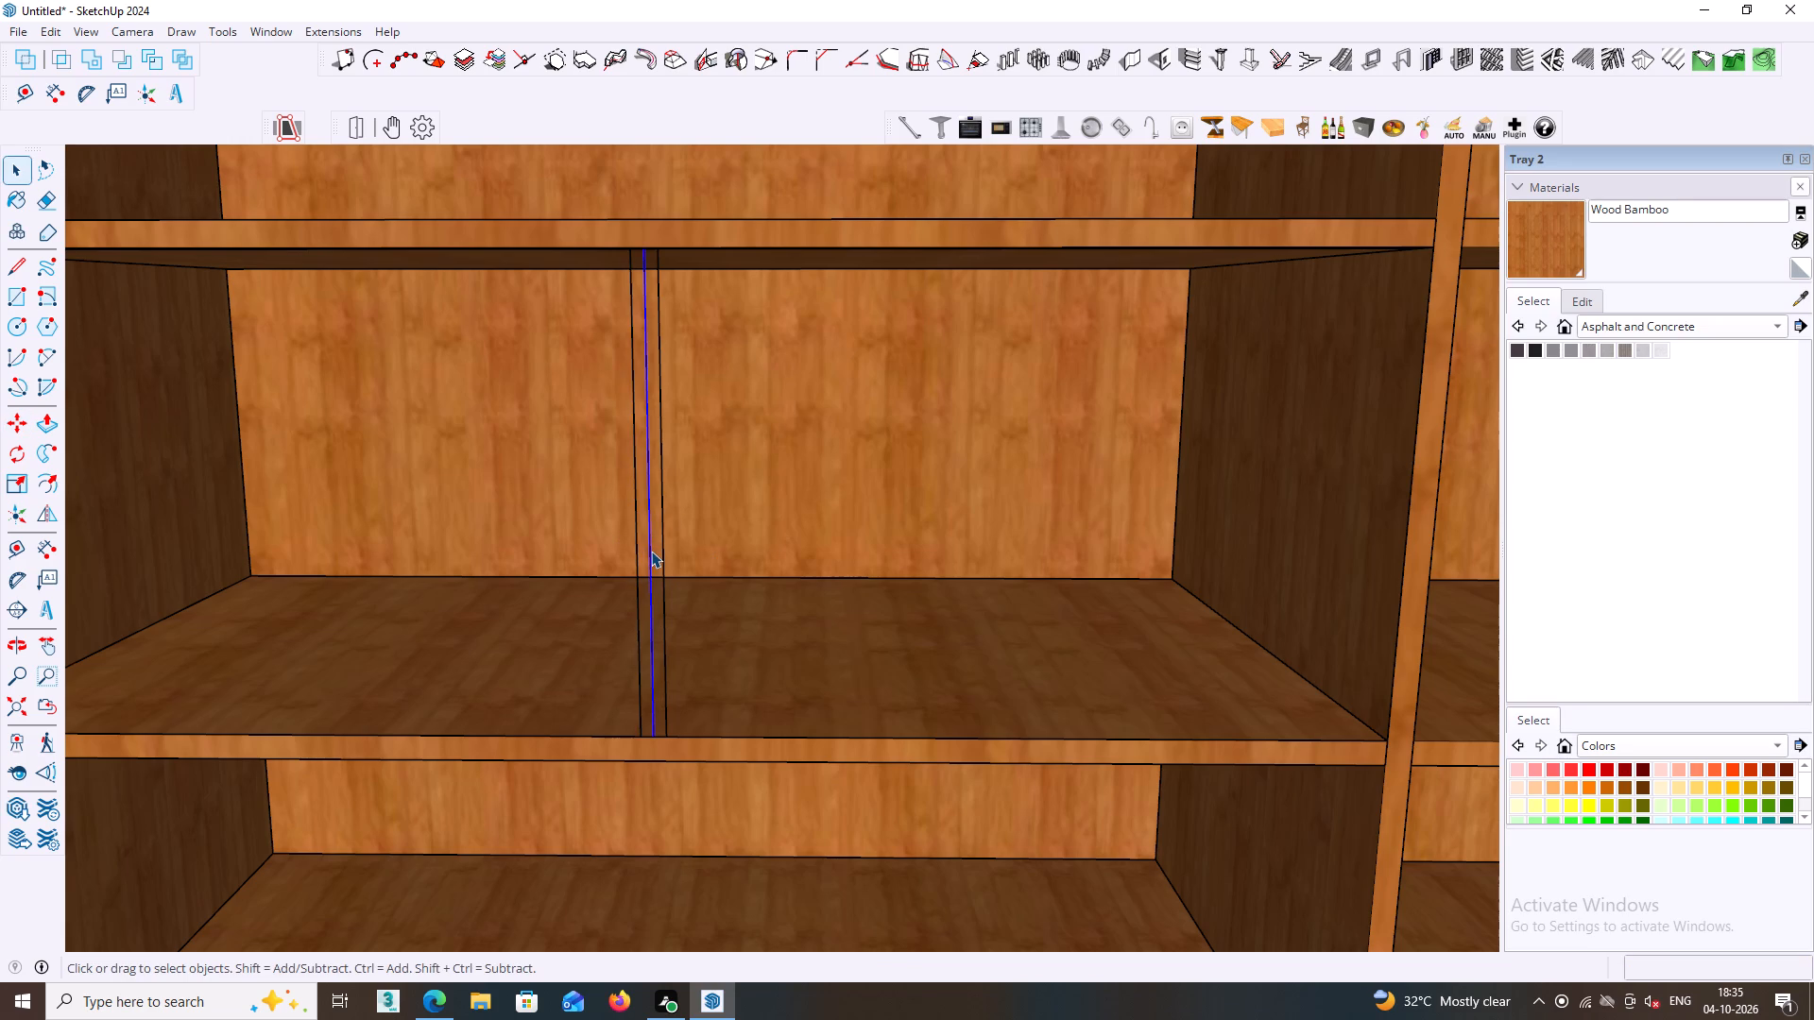
key(Delete)
Draw a rectangle about 11/16" by 1' 1 3/16" between the two vertical lines, spanning from the top shelf to the second shelf.
middle_drag(643, 555, 632, 438)
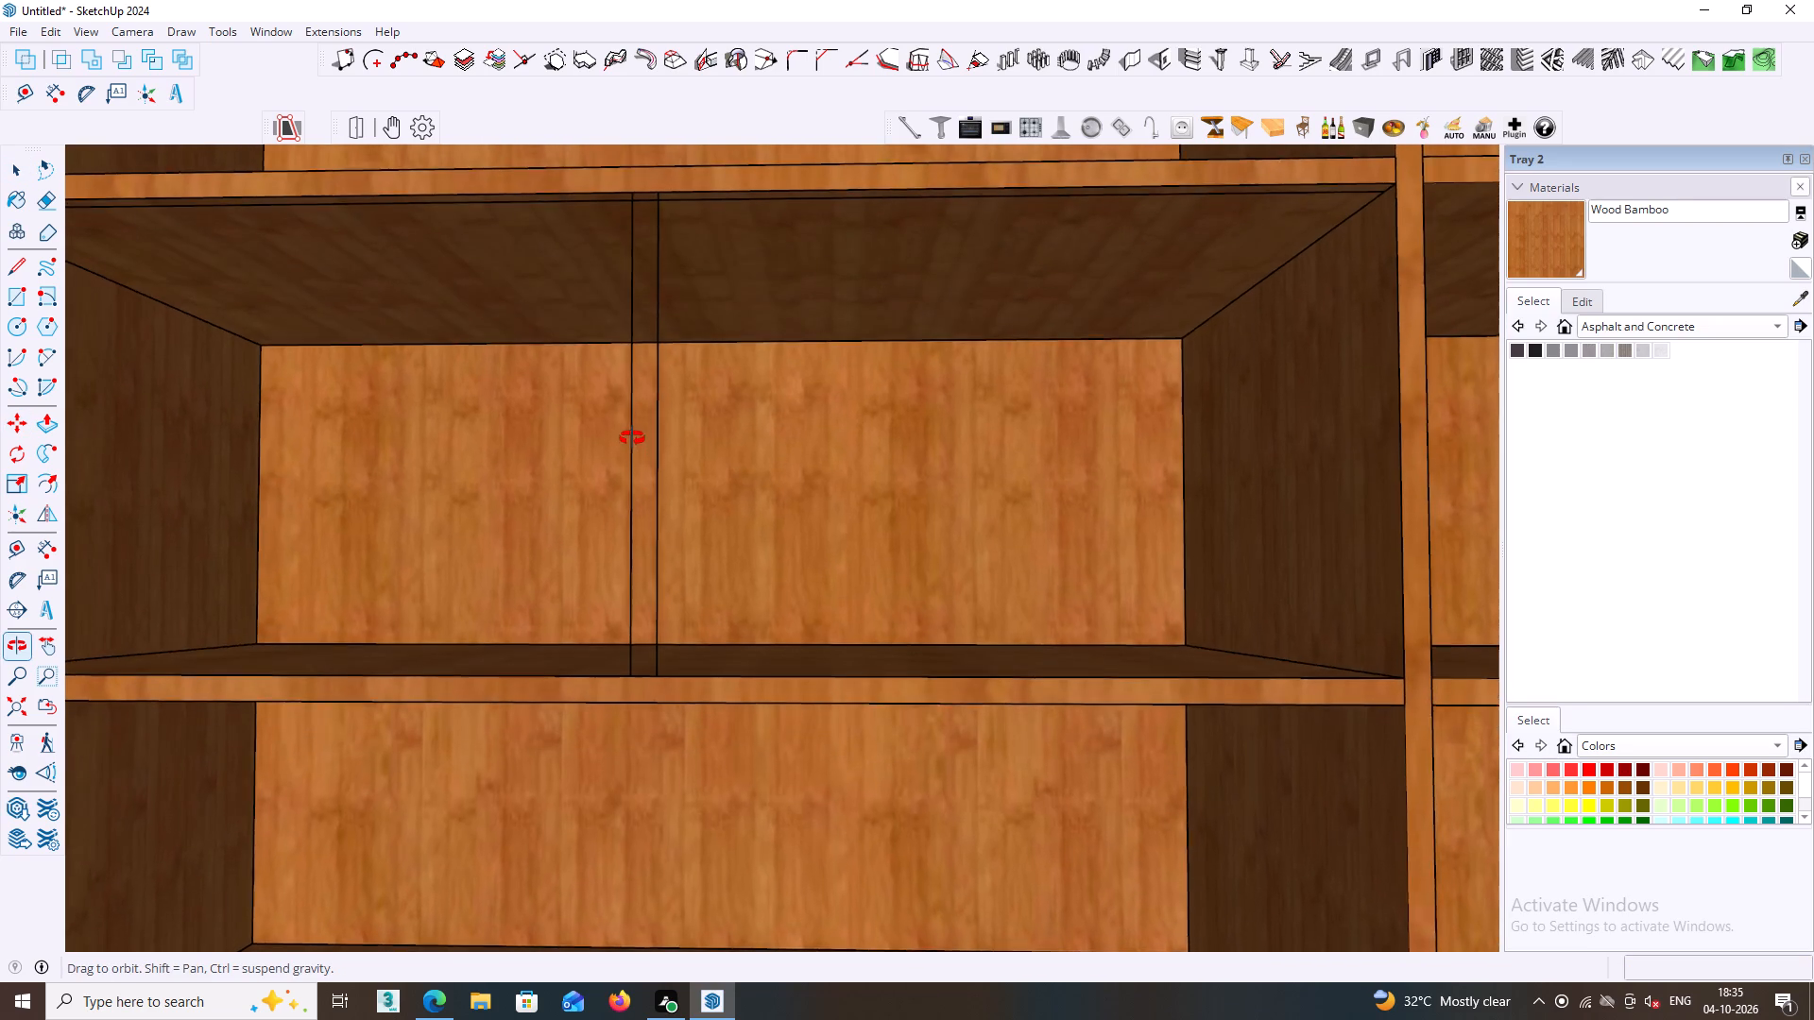
middle_drag(632, 438, 631, 427)
key(r)
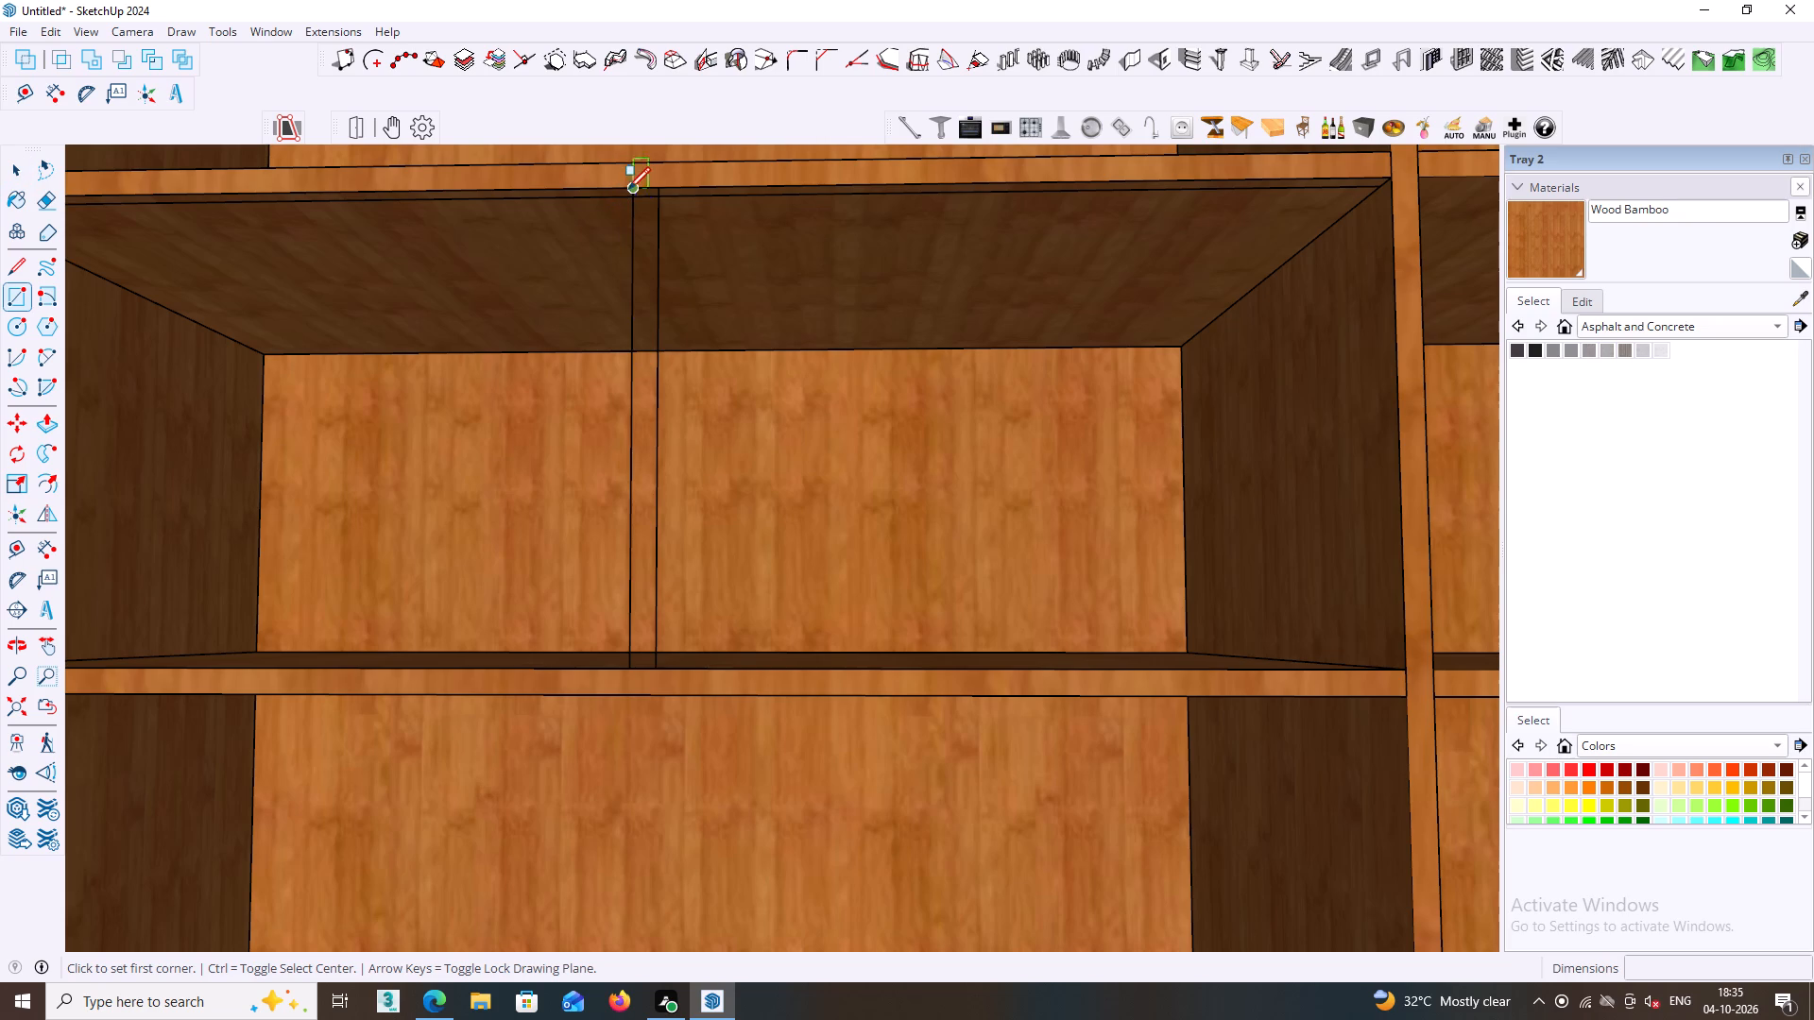
click(629, 191)
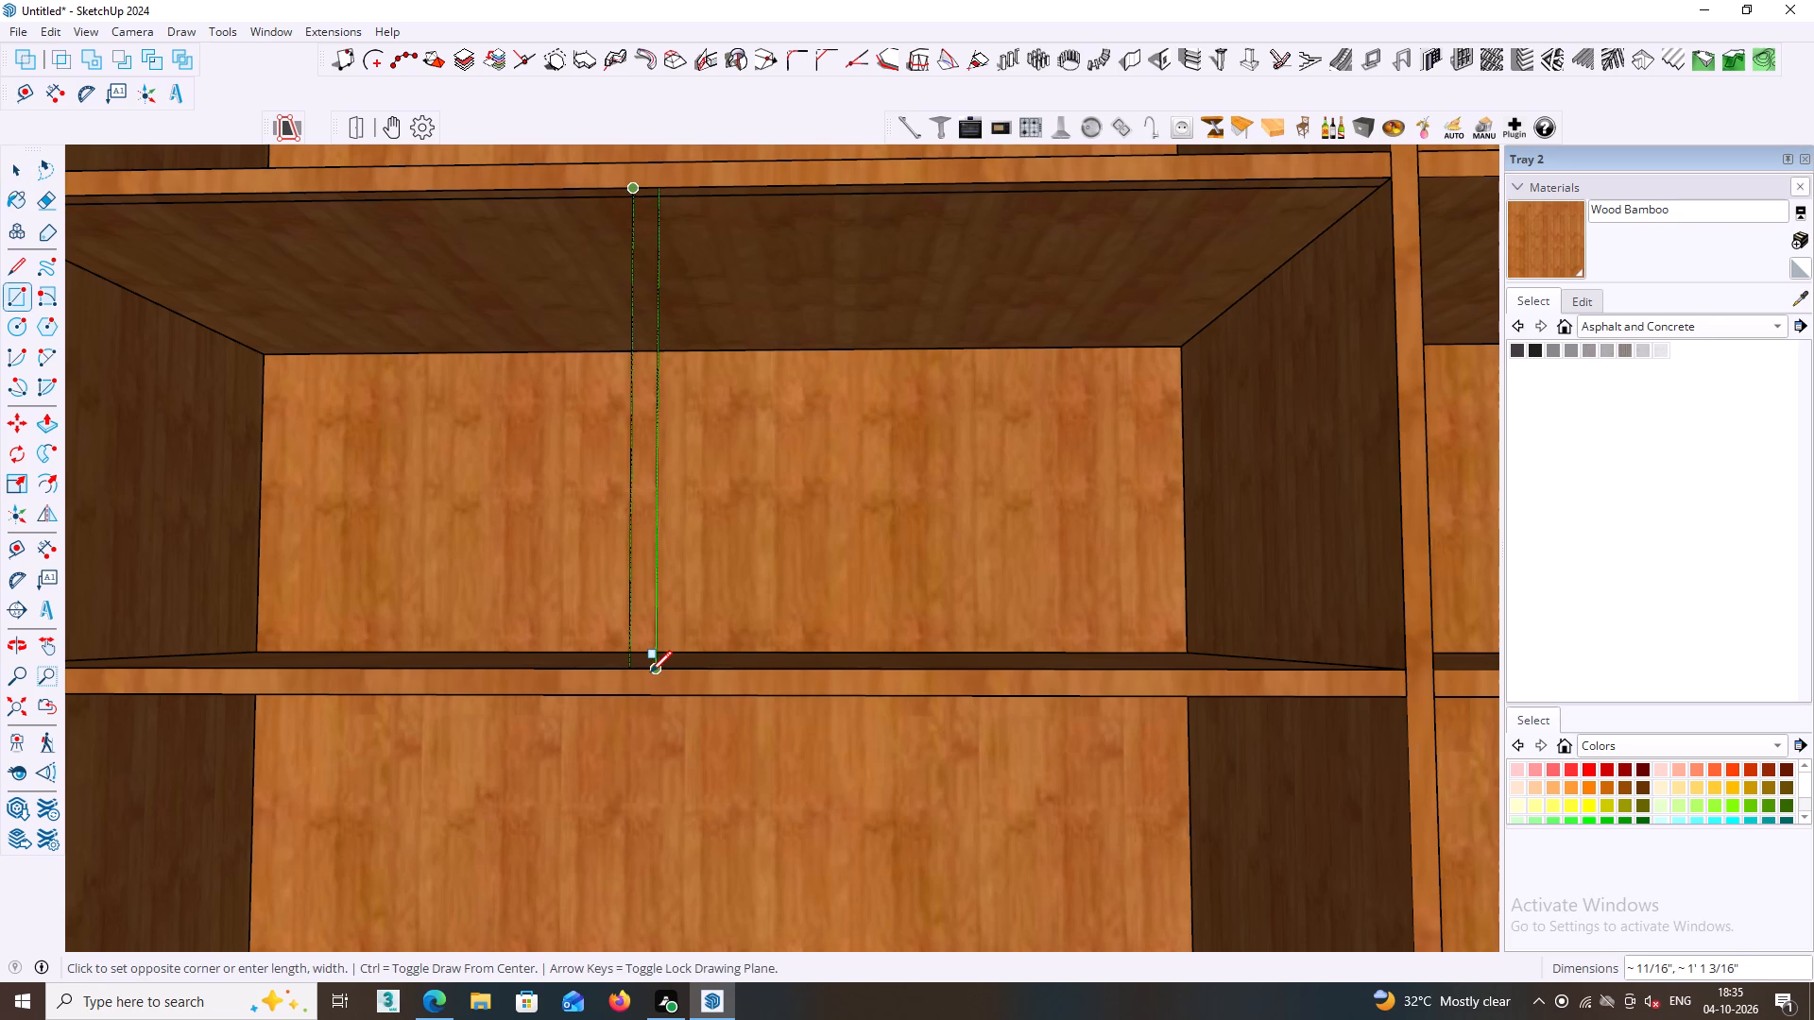
middle_drag(654, 670, 652, 756)
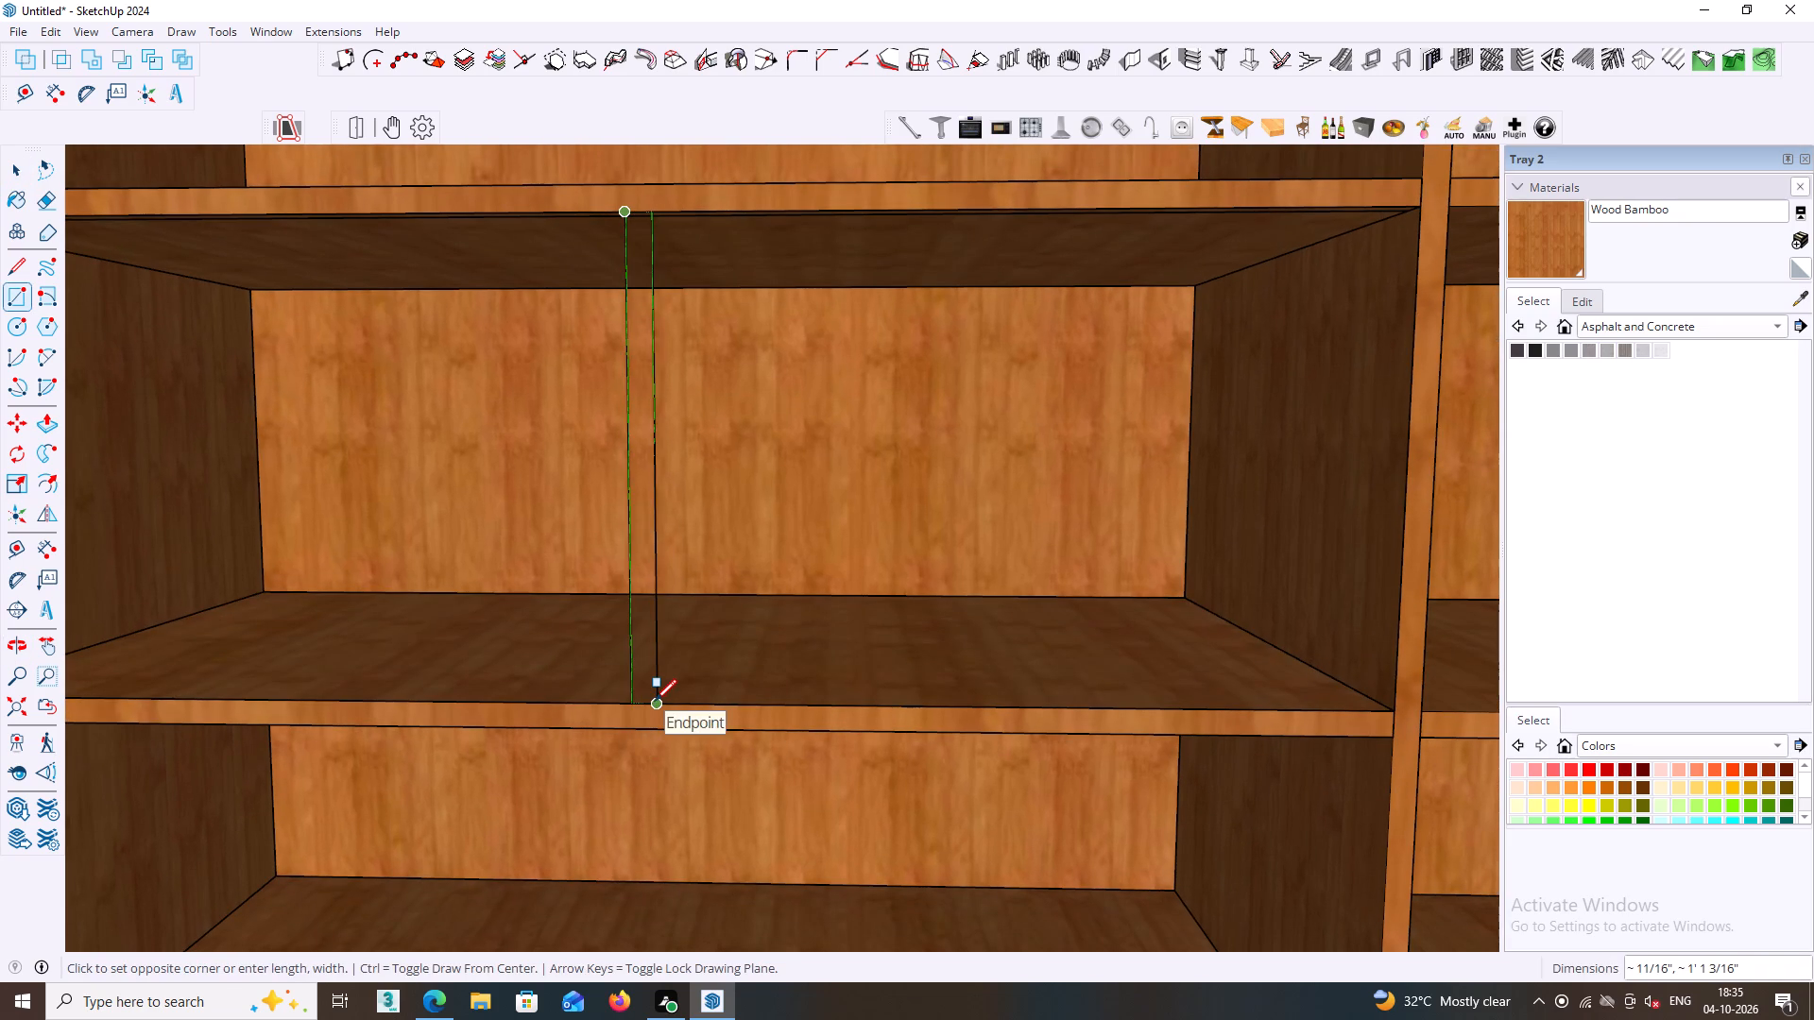
click(655, 701)
scroll(657, 701, down, 3)
key(space)
Delete the large blank face between the narrow strip and the wardrobe's central divider.
click(714, 637)
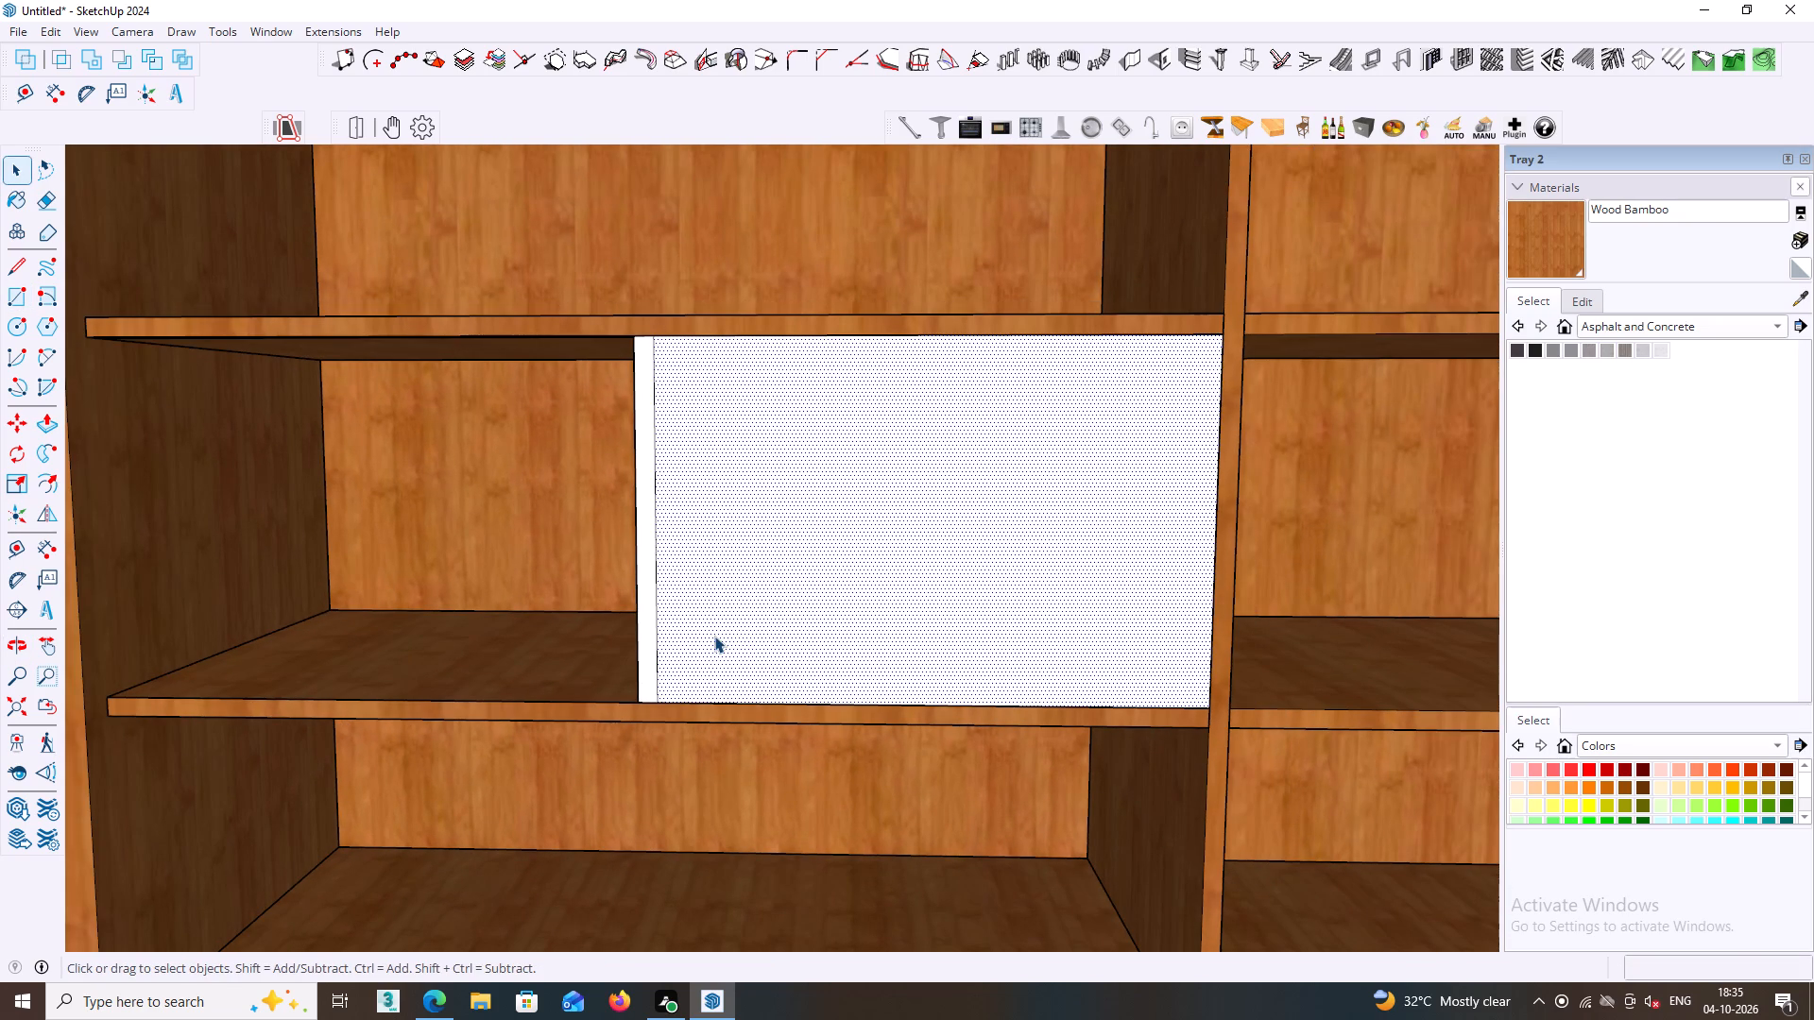
key(Delete)
Make a group from the narrow strip face and its edges between the left compartment's top two shelves.
middle_drag(711, 628, 533, 648)
scroll(553, 579, up, 2)
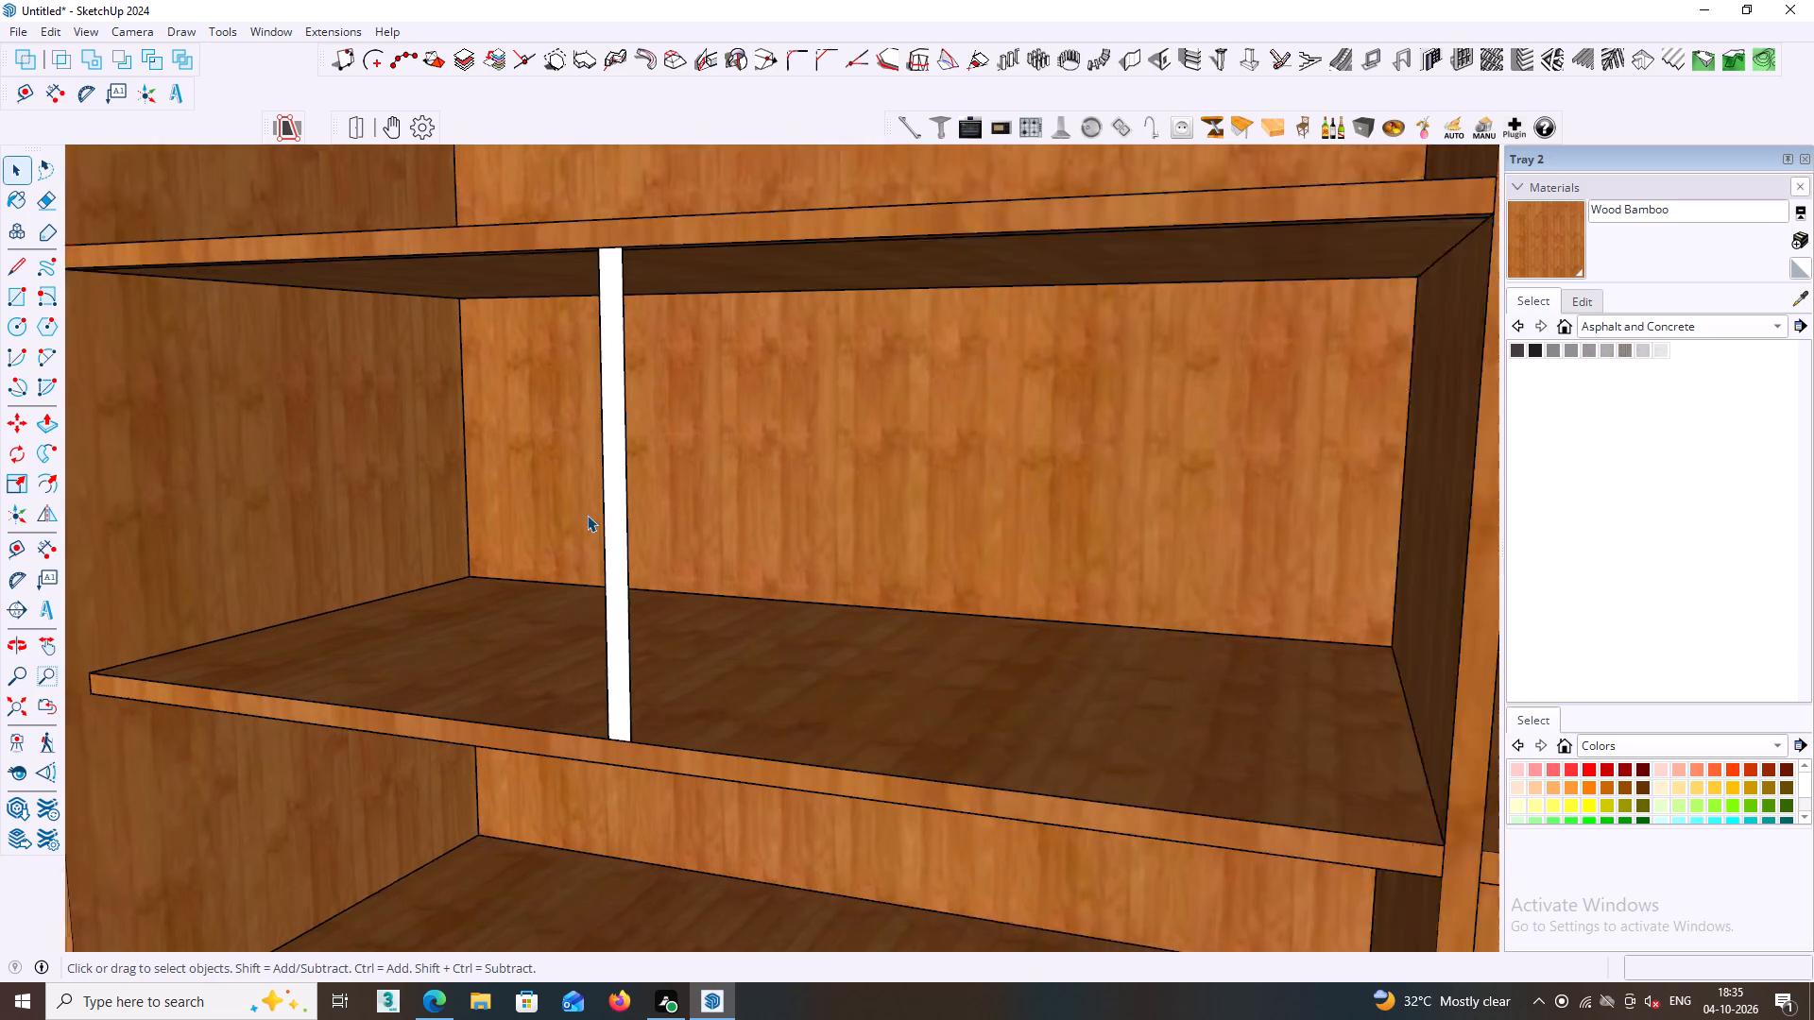
scroll(587, 515, up, 1)
click(615, 516)
middle_drag(626, 535, 541, 590)
scroll(559, 574, up, 1)
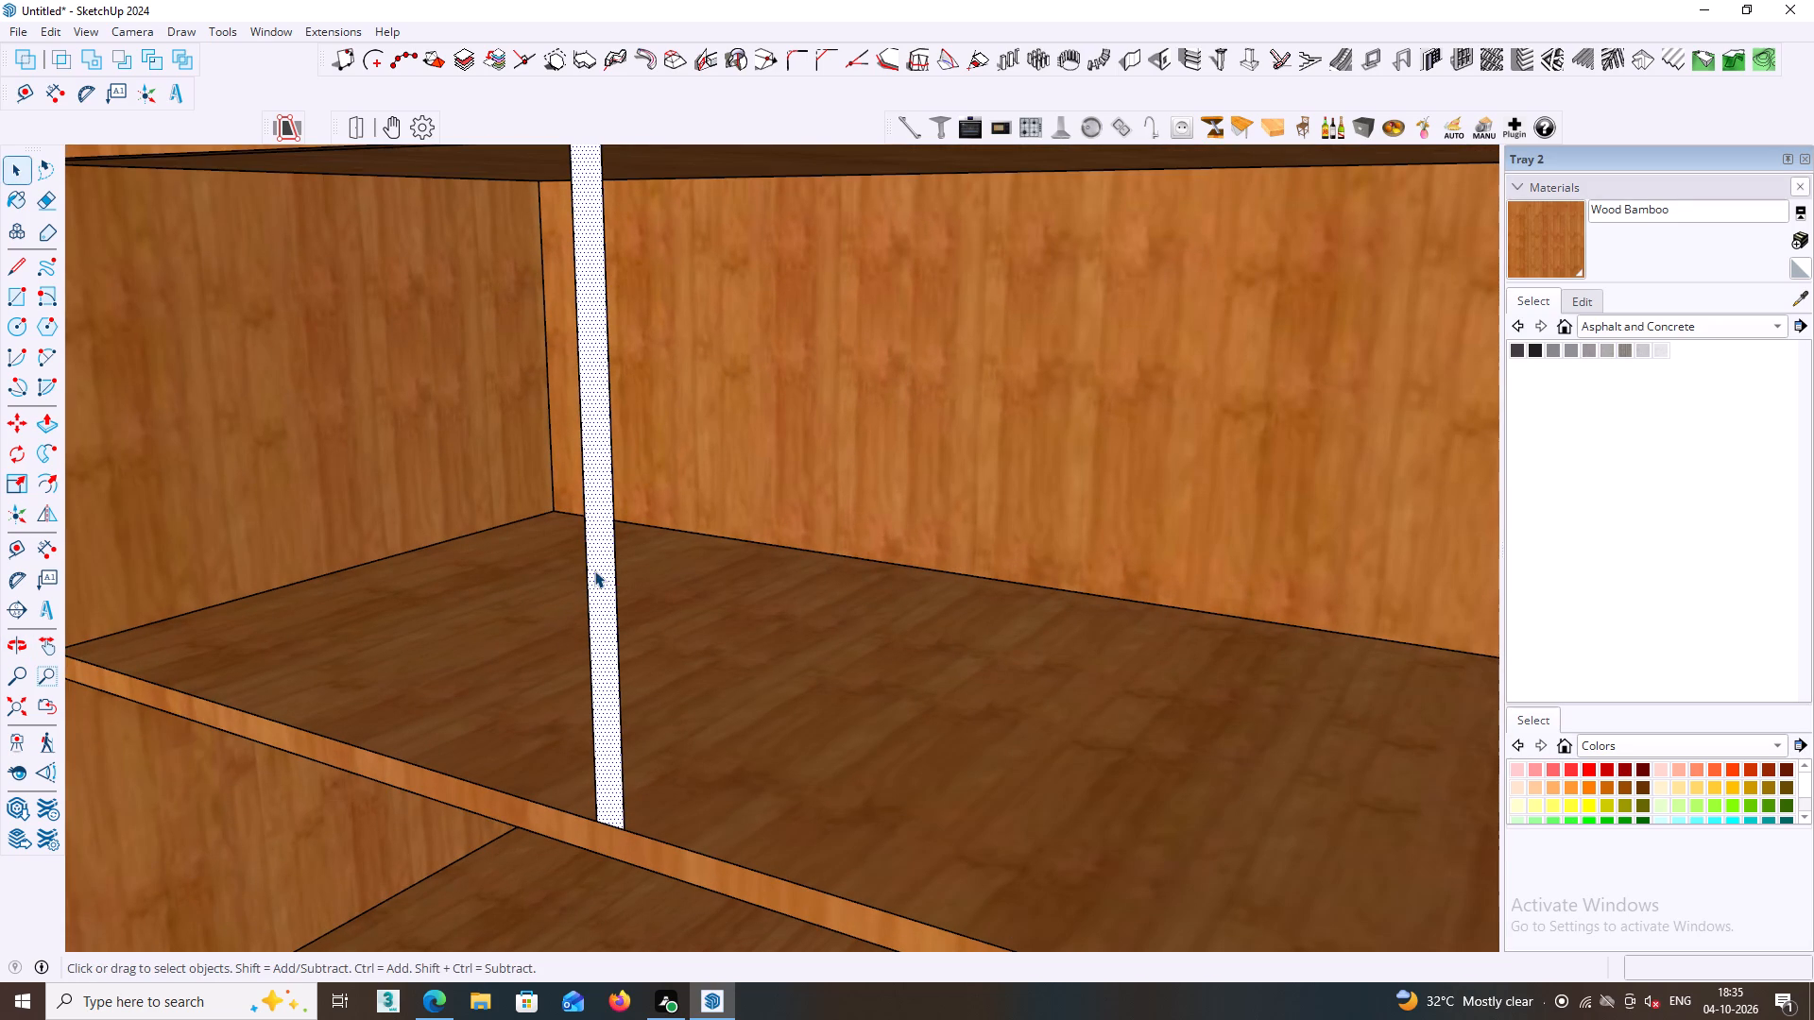
double_click(594, 570)
right_click(594, 482)
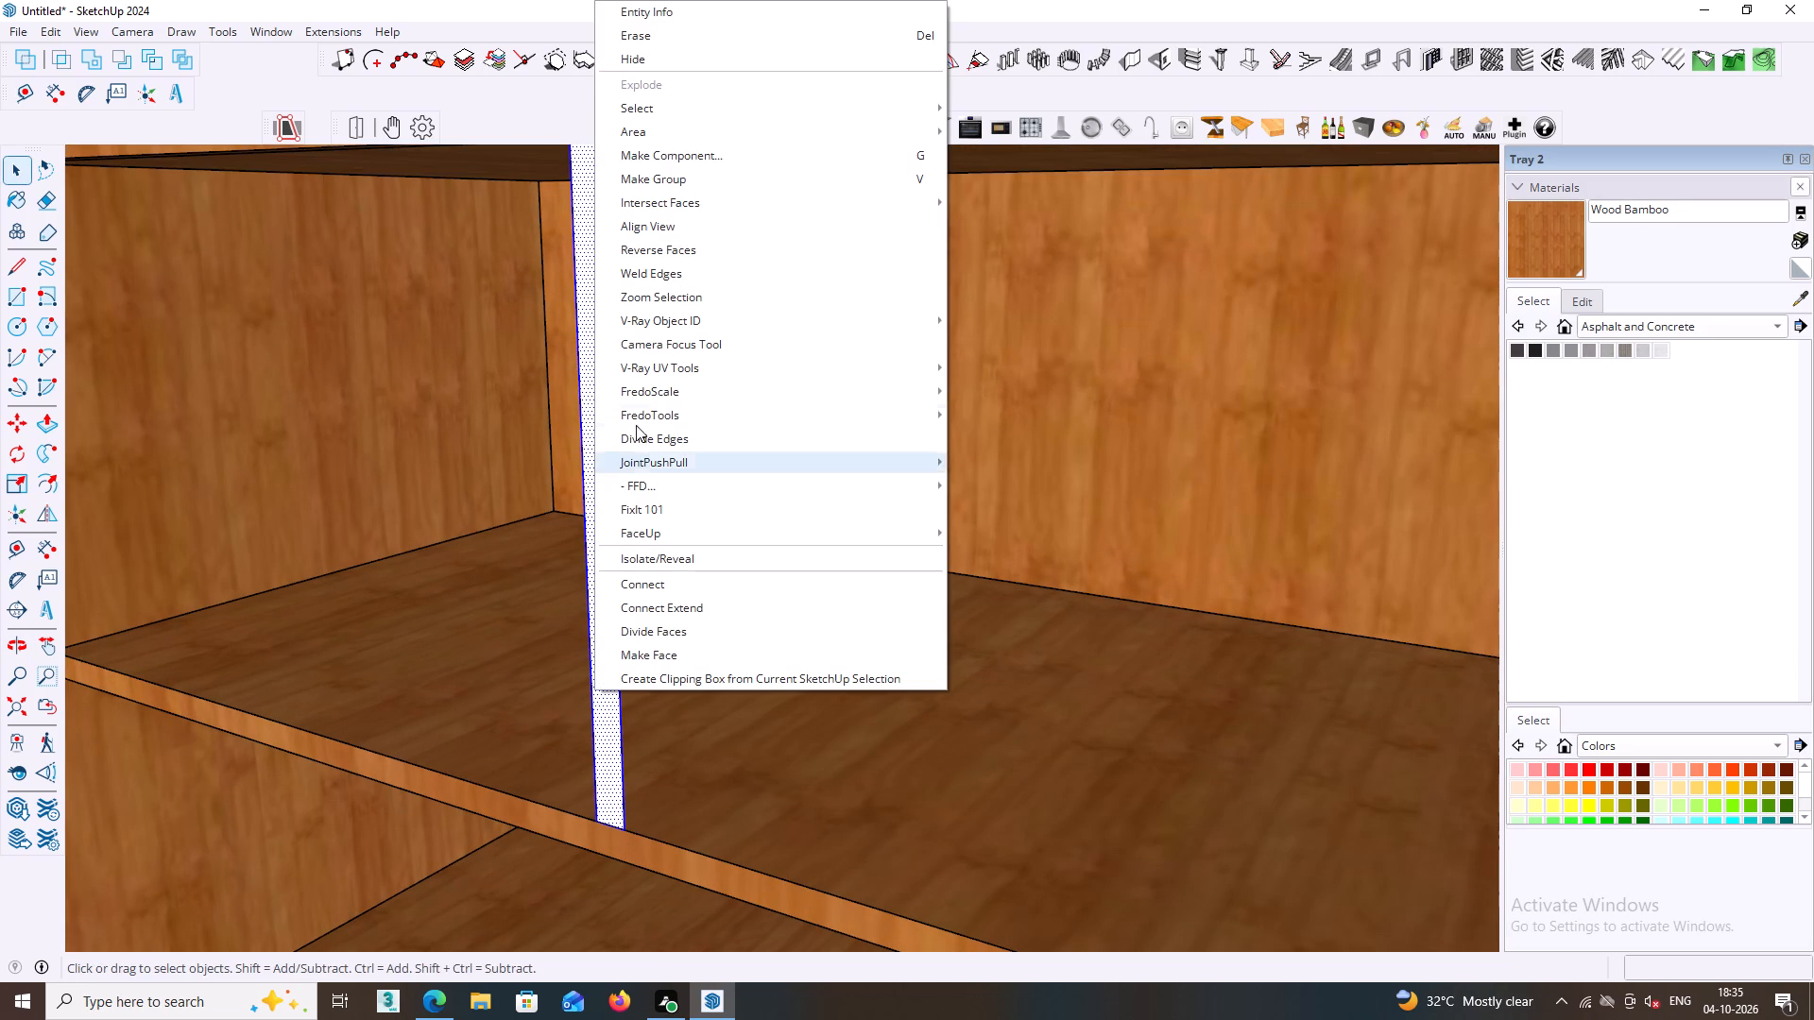
click(662, 182)
Inside the strip's group, push/pull the face 1' 8 7/8" back to the wardrobe's rear panel, and leave the group.
click(597, 464)
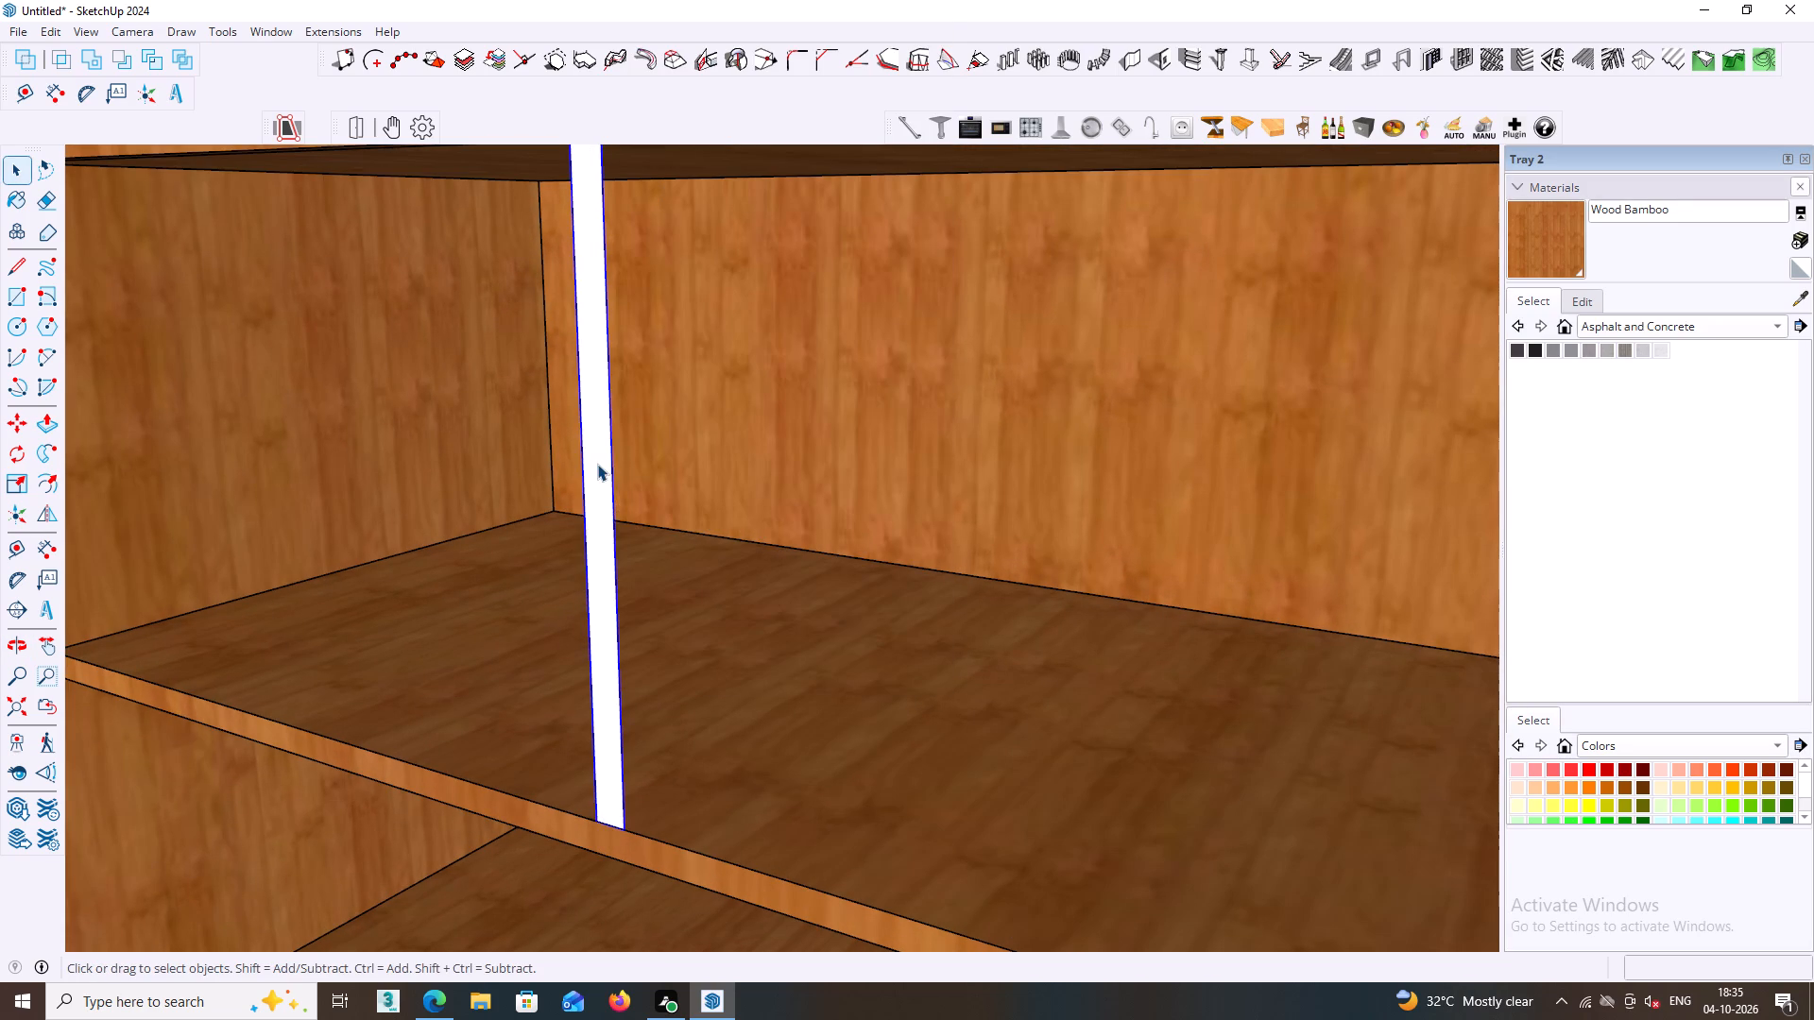
double_click(597, 464)
key(p)
click(601, 479)
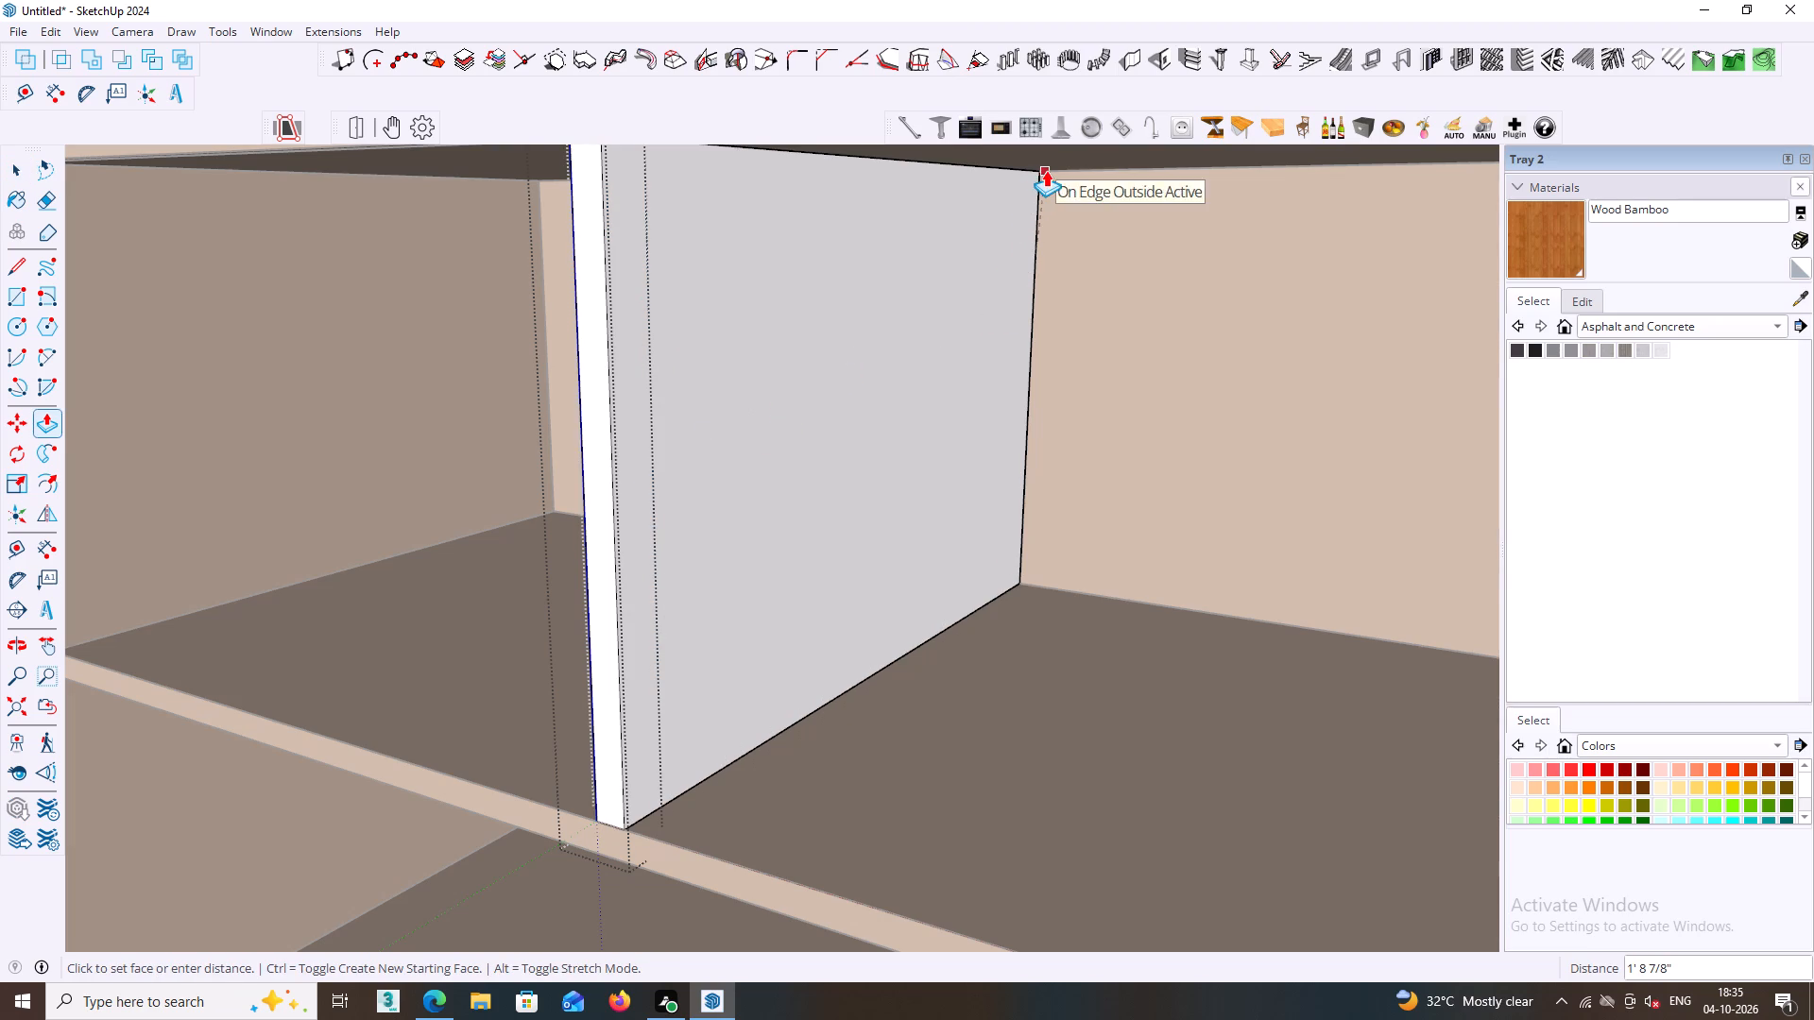
click(1059, 260)
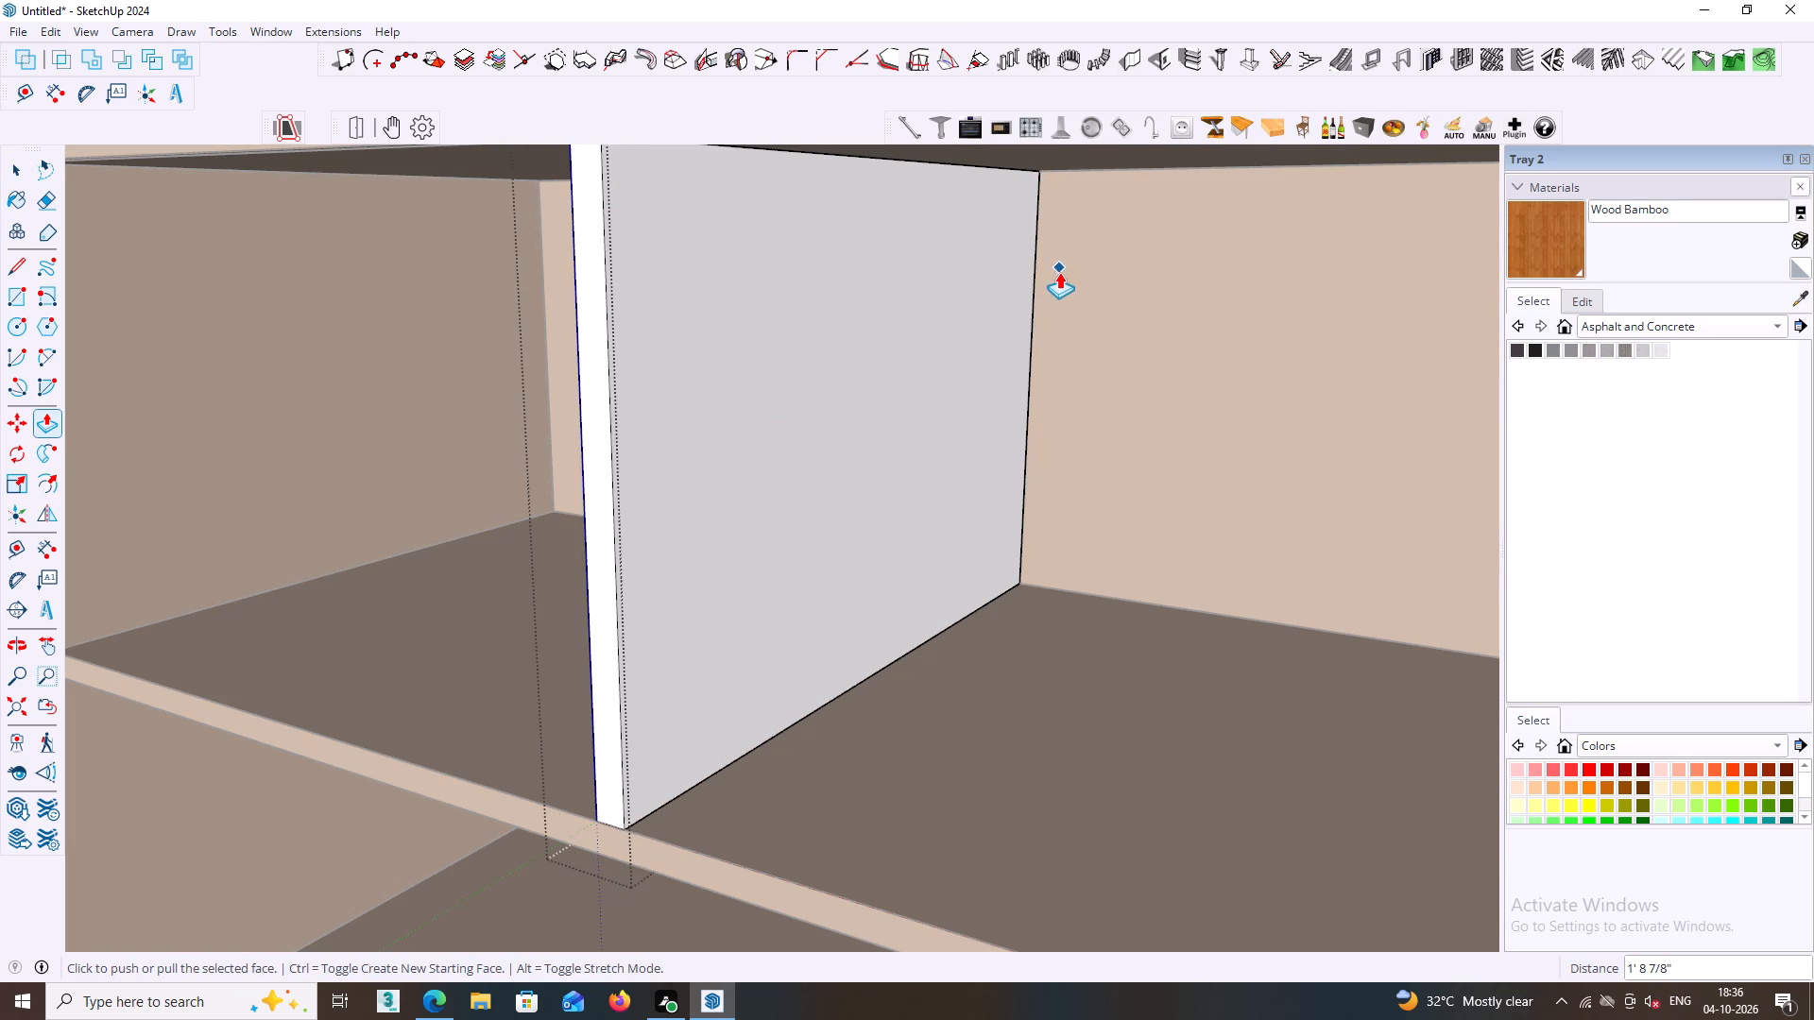
key(space)
middle_drag(1030, 381, 1026, 391)
scroll(1030, 381, down, 14)
middle_click(993, 471)
scroll(749, 594, down, 8)
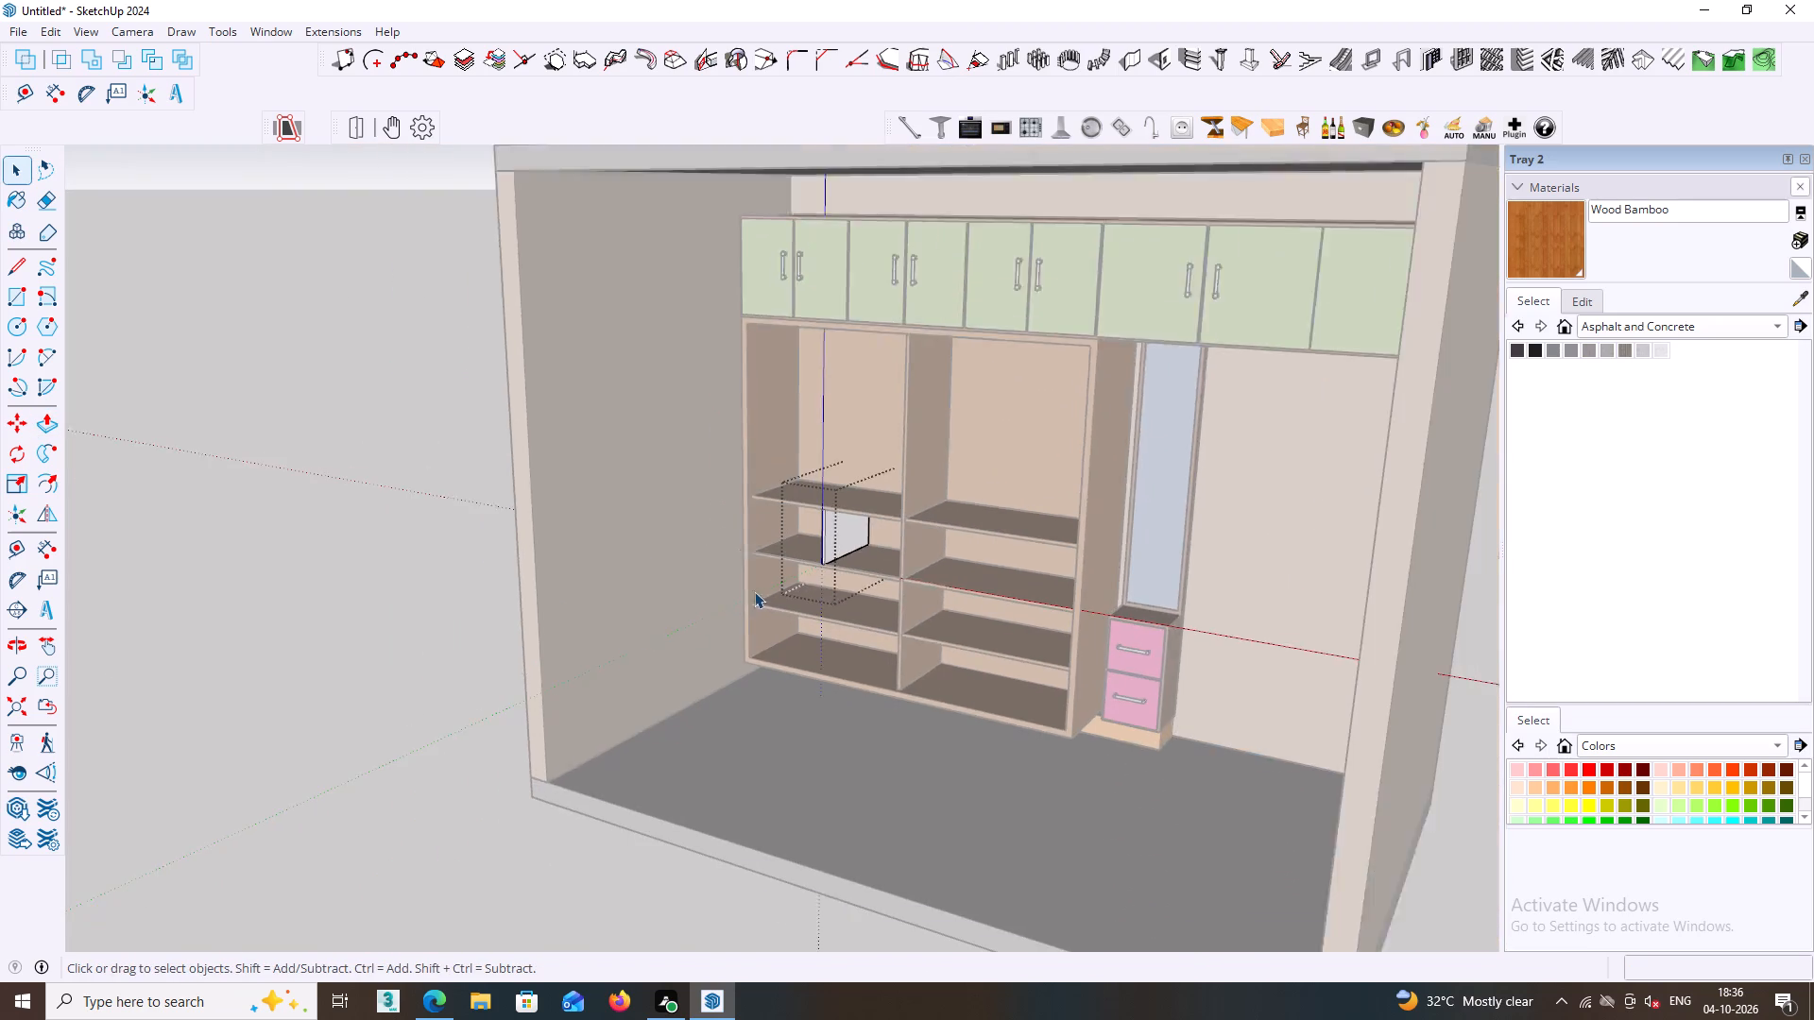
scroll(754, 591, down, 1)
click(351, 649)
Paint the new divider between the left compartment's top two shelves with Wood Bamboo.
middle_drag(366, 647, 481, 632)
scroll(410, 594, down, 2)
middle_drag(455, 625, 614, 654)
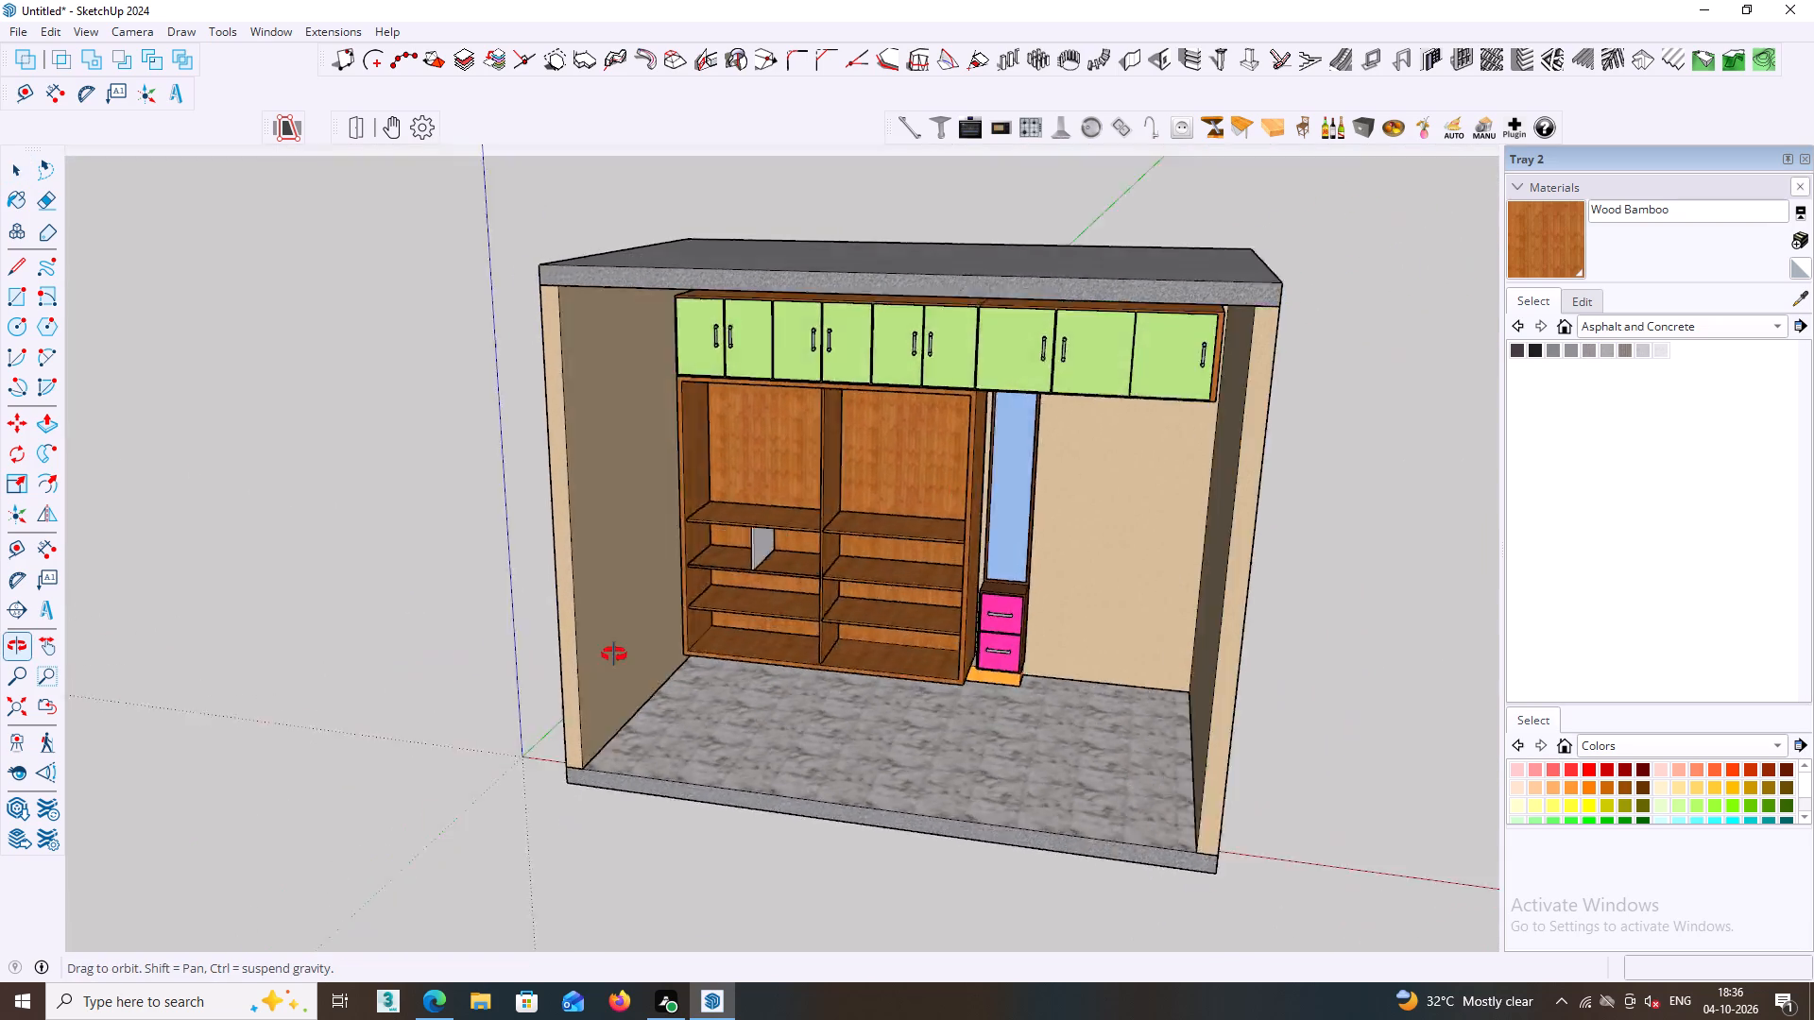
middle_drag(614, 654, 687, 620)
shift+middle_drag(675, 605, 129, 674)
middle_drag(152, 660, 422, 603)
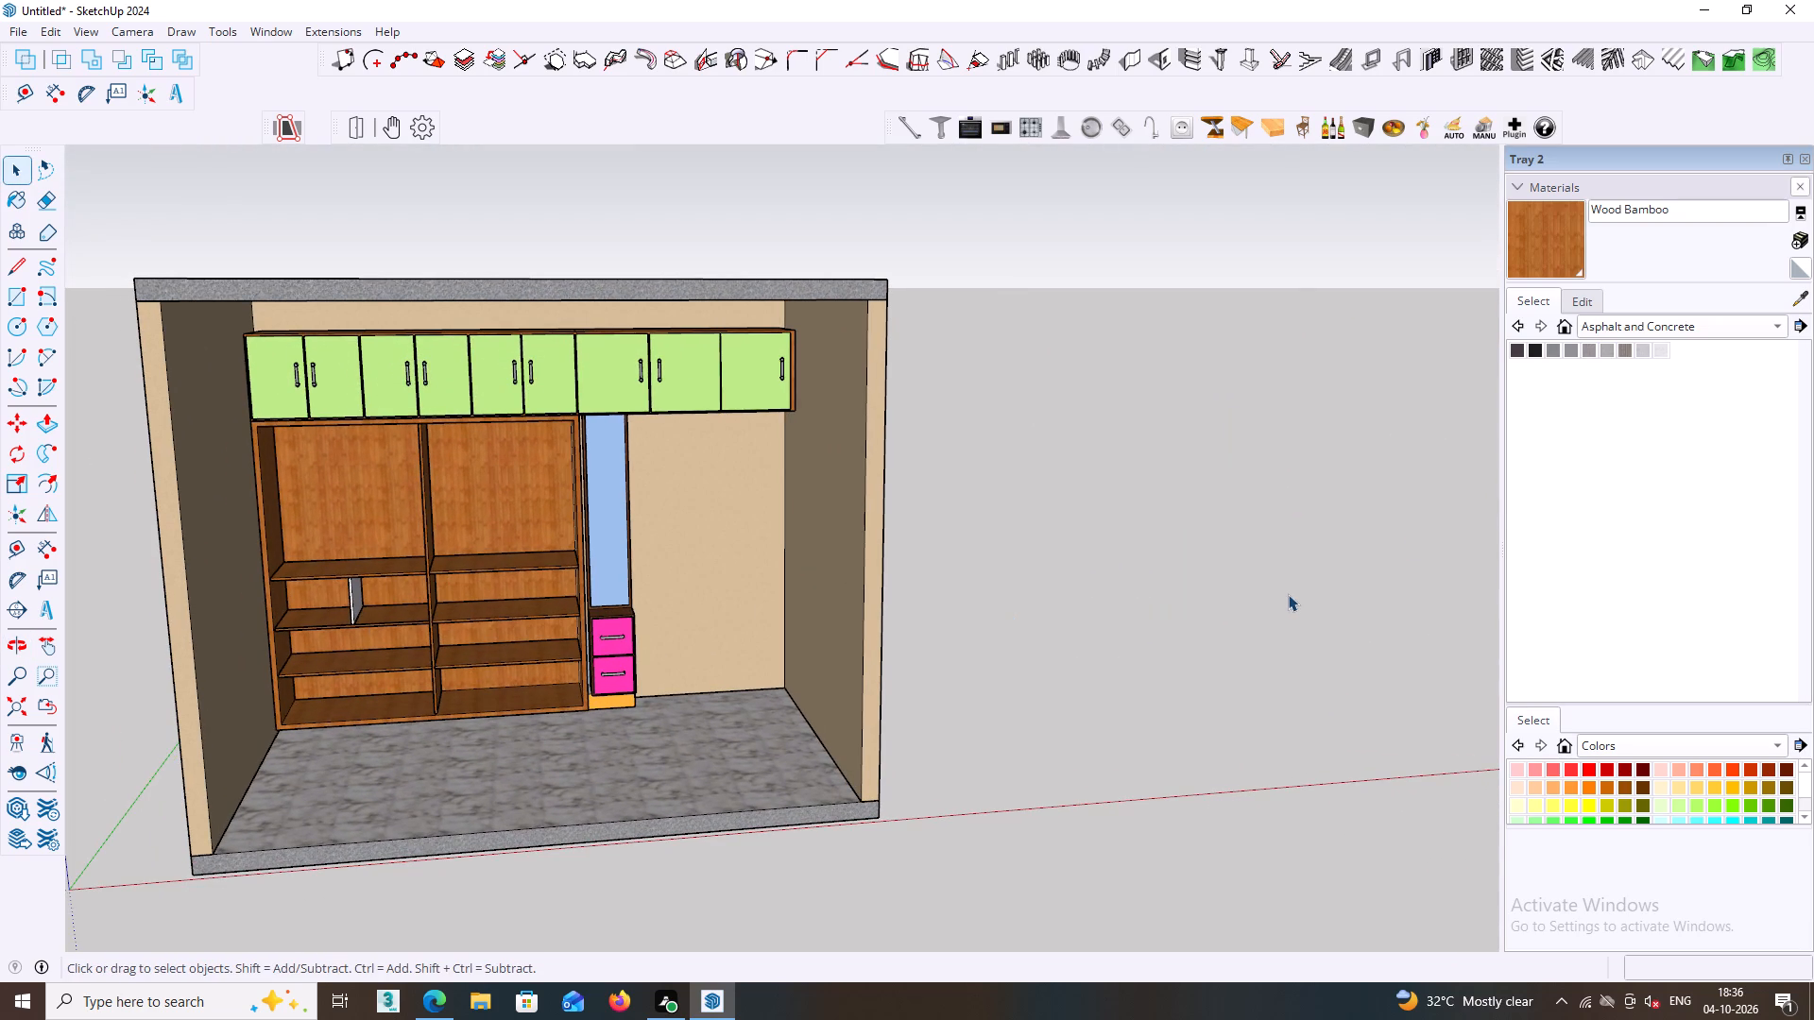
click(1556, 247)
scroll(673, 509, up, 8)
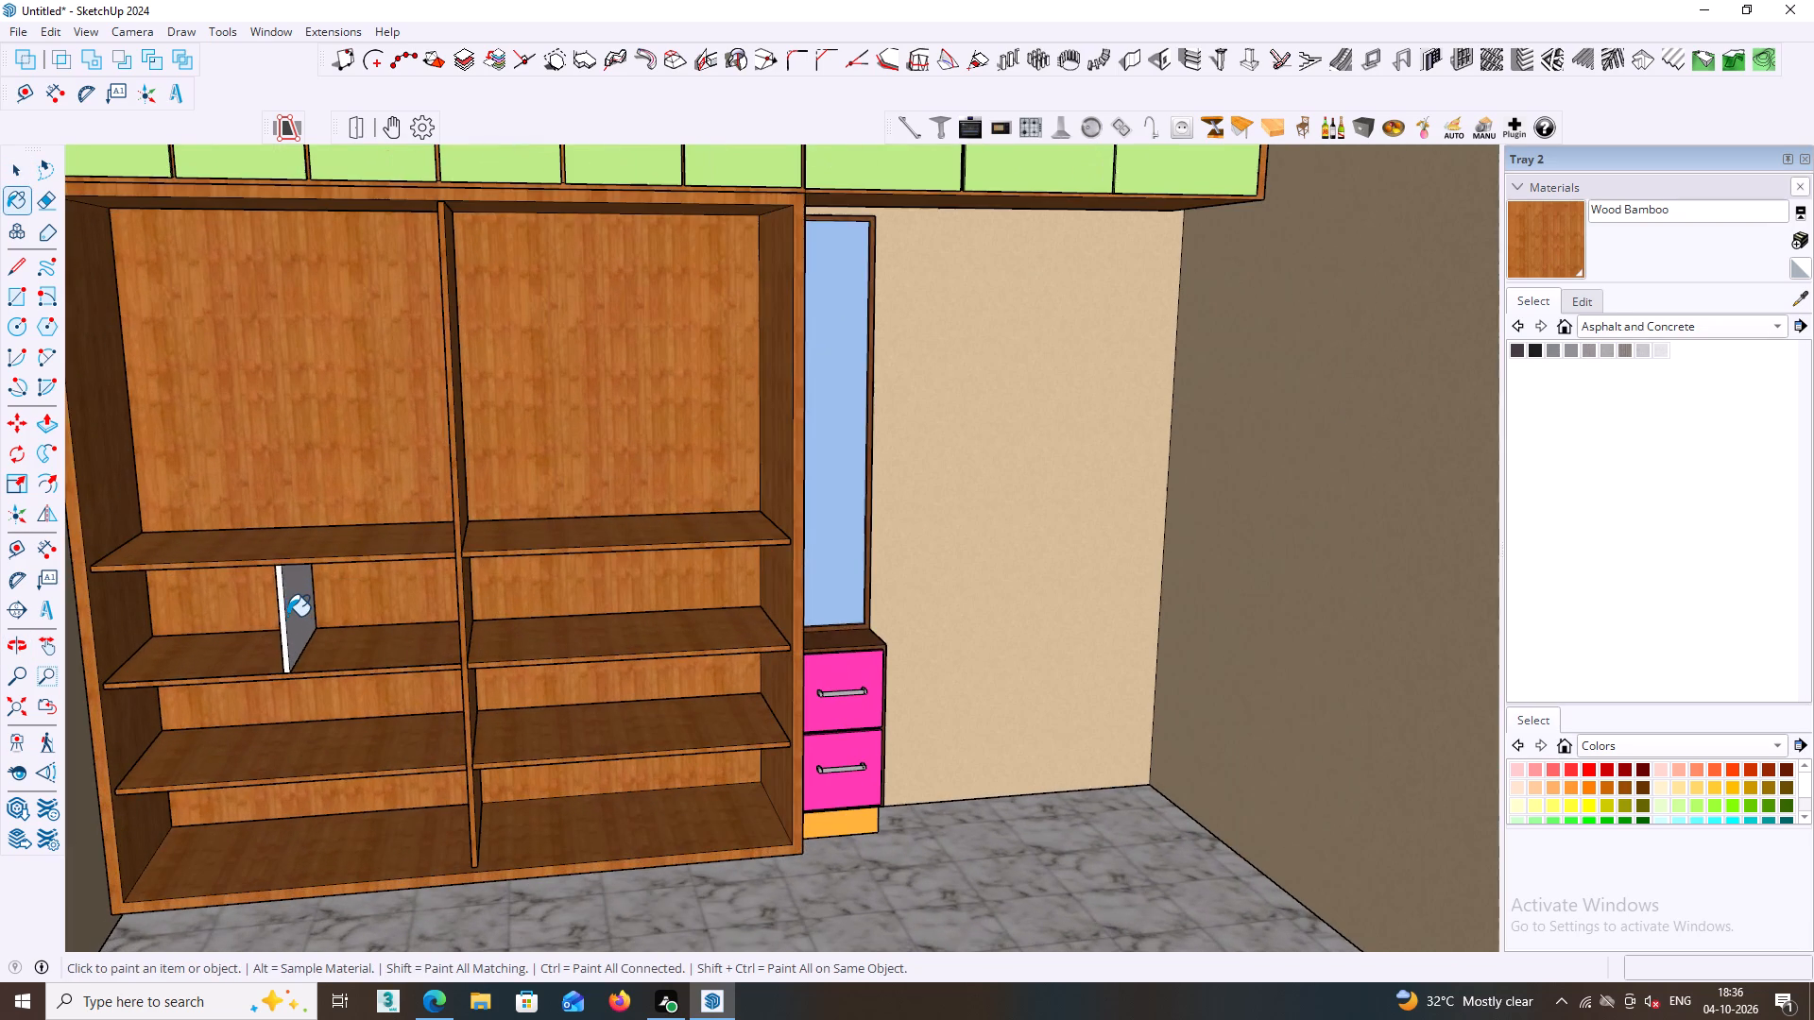
click(287, 616)
Examine the new divider and the wardrobe's shelves from several angles and distances.
scroll(282, 617, down, 1)
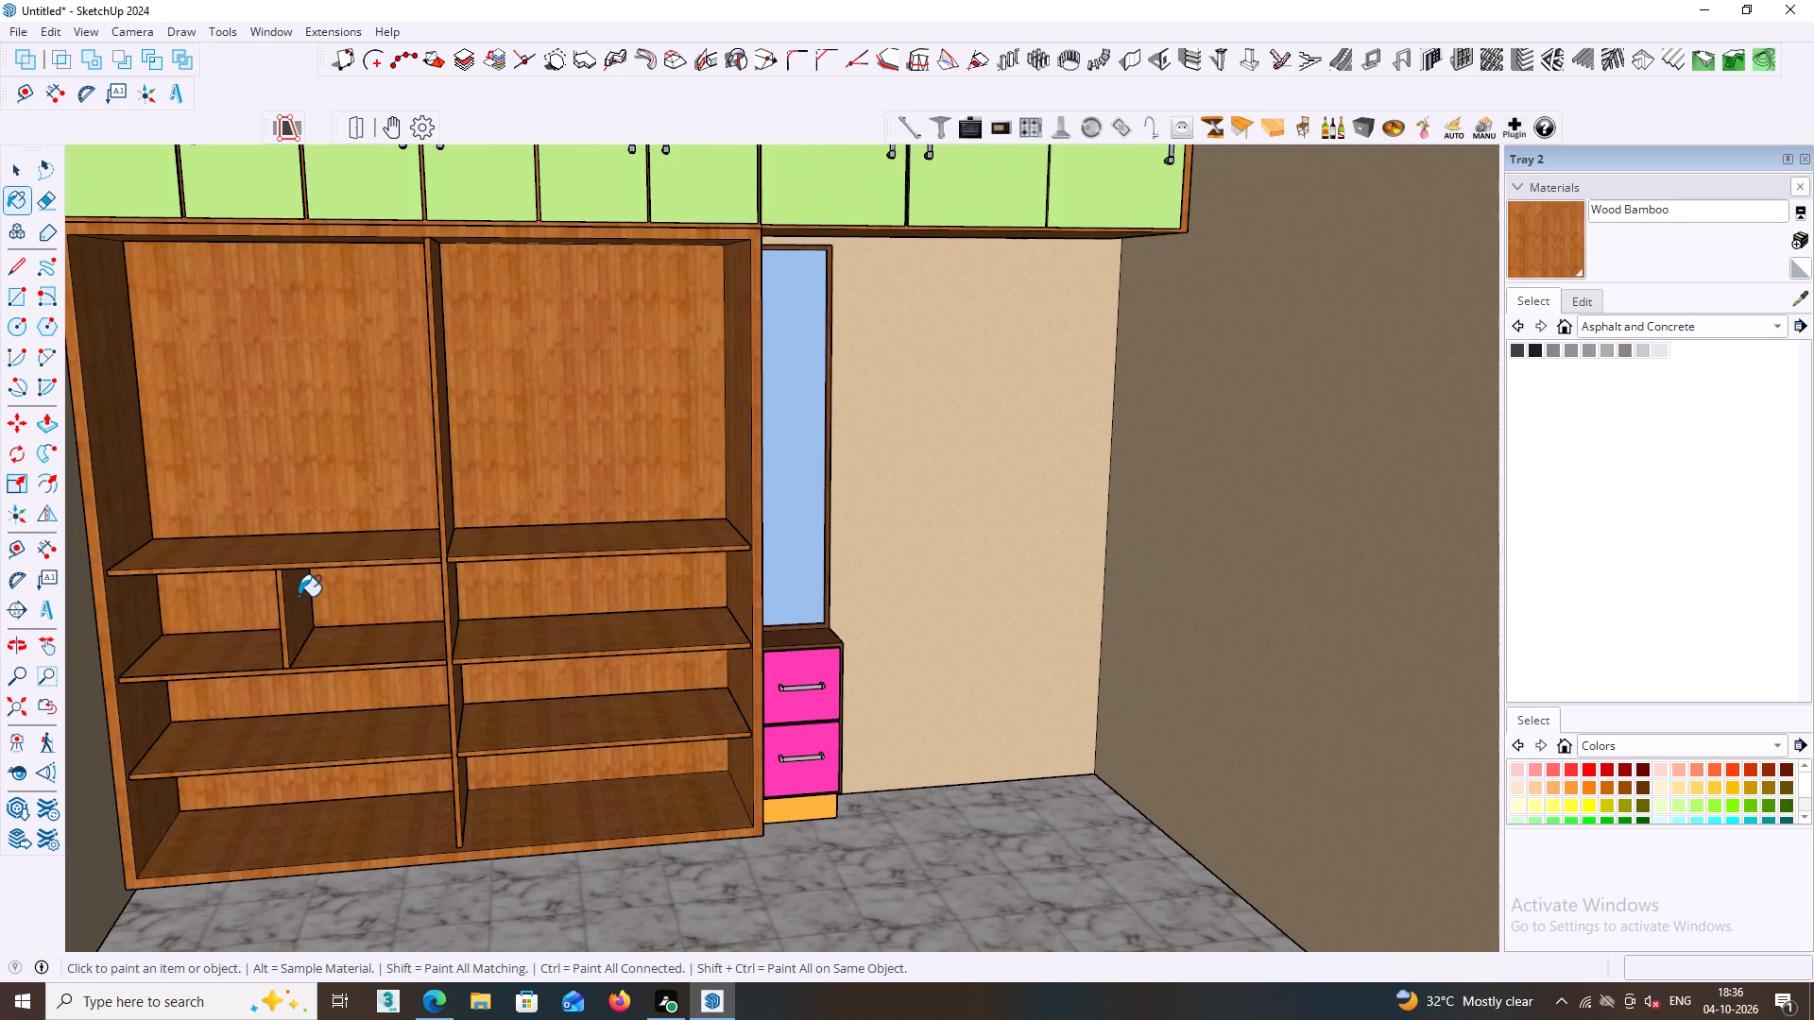
scroll(293, 583, down, 5)
middle_drag(317, 624, 475, 619)
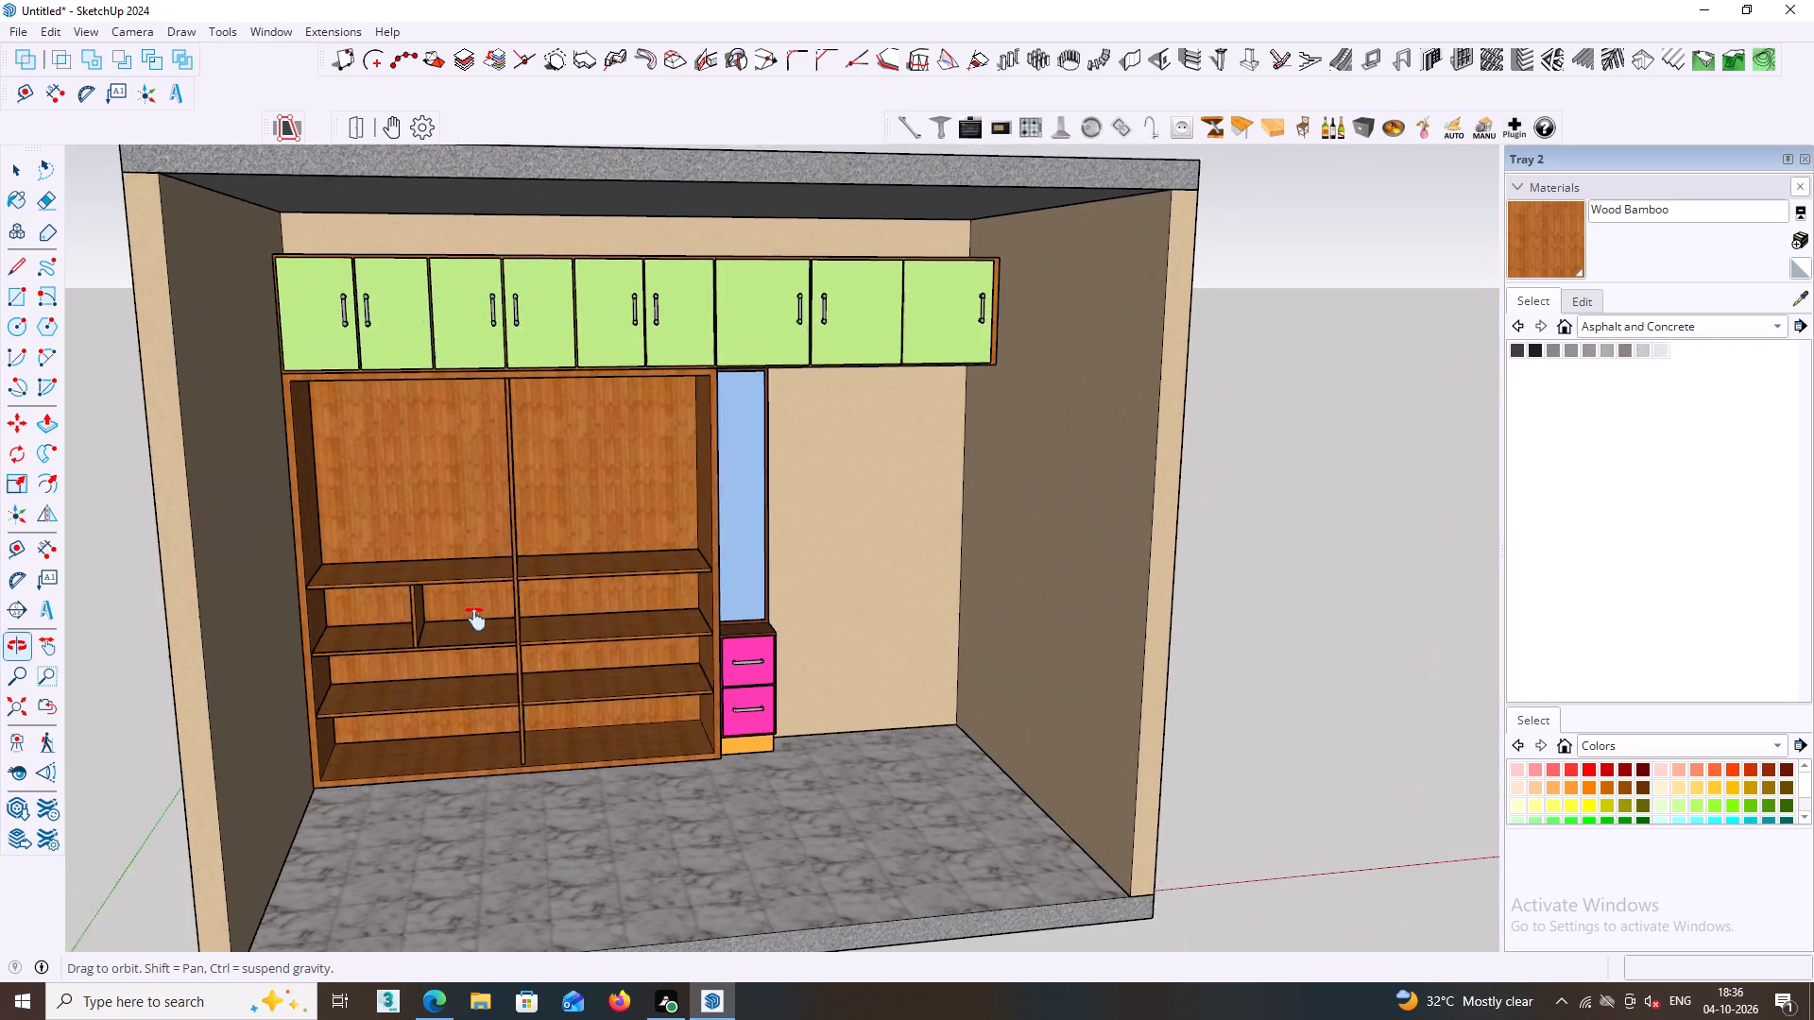
middle_drag(475, 619, 487, 614)
key(space)
scroll(531, 631, down, 3)
middle_drag(532, 610, 632, 571)
scroll(632, 555, up, 6)
middle_drag(633, 558, 835, 464)
scroll(762, 474, up, 4)
middle_drag(623, 446, 317, 384)
middle_drag(514, 385, 563, 362)
scroll(676, 434, up, 2)
middle_drag(699, 455, 751, 441)
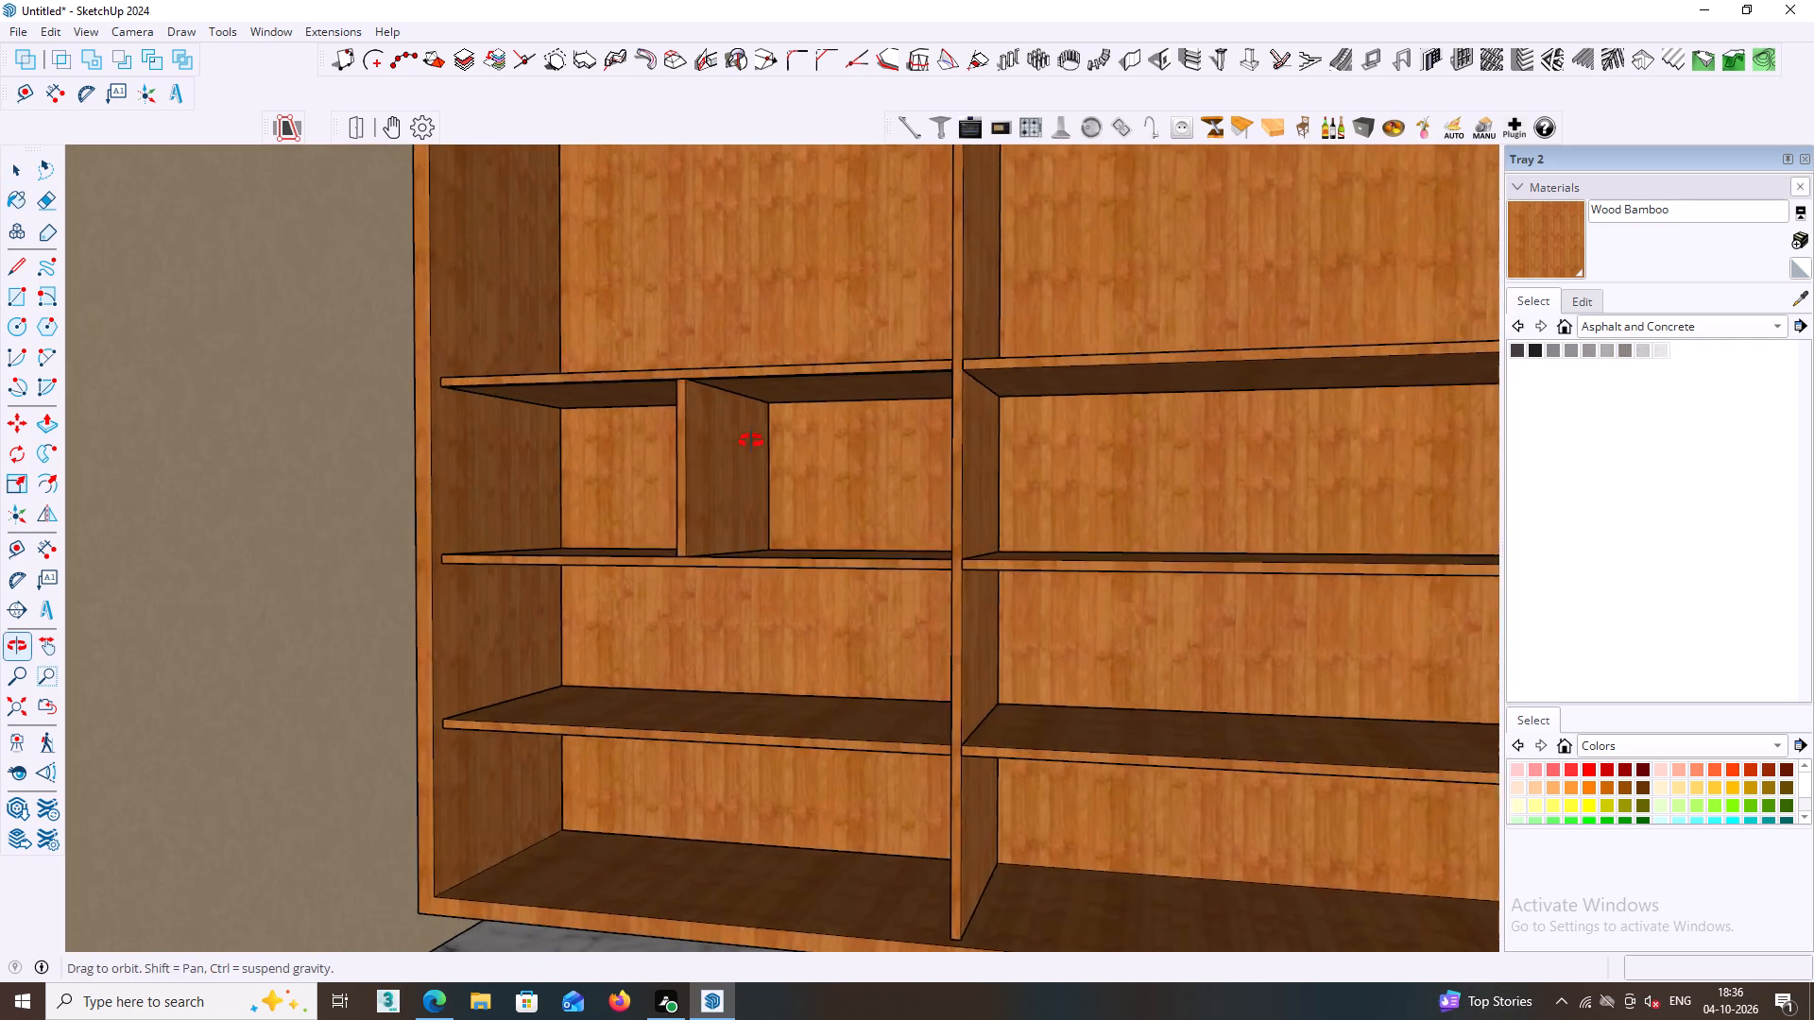
middle_drag(751, 441, 776, 434)
scroll(675, 475, up, 2)
middle_drag(684, 498, 808, 503)
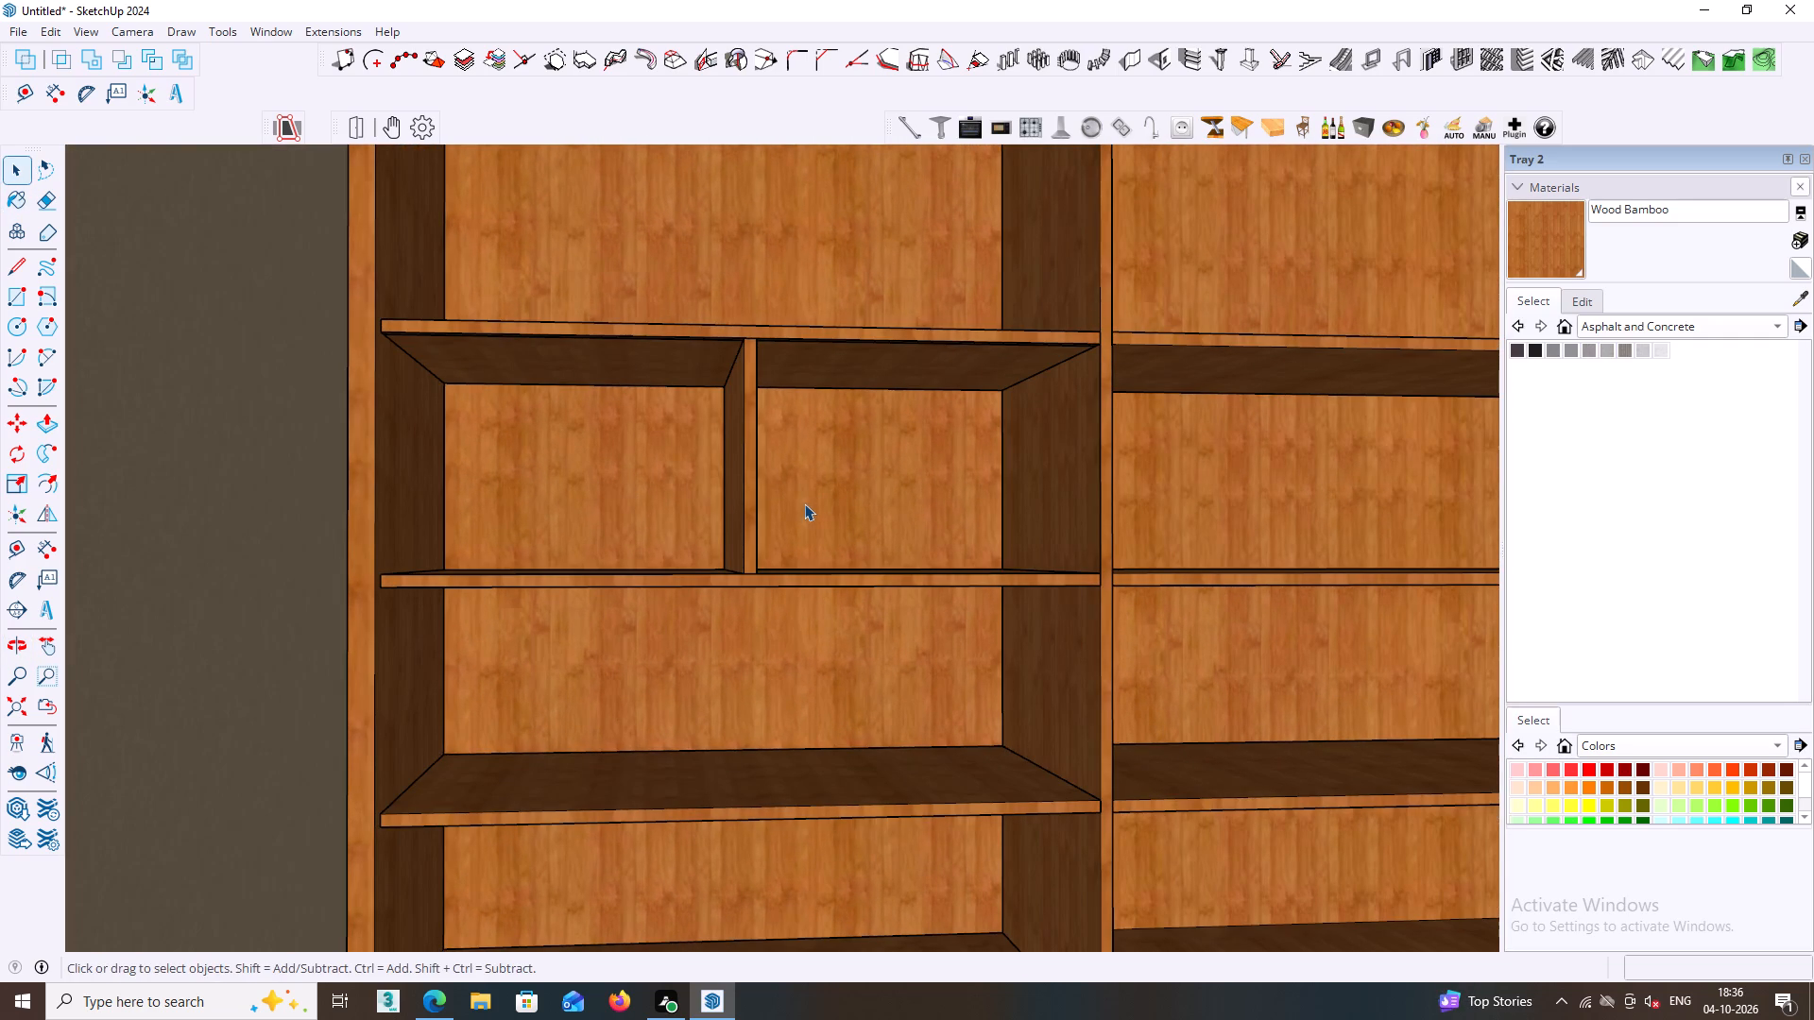
Draw a rectangle about 1' 7 3/4" by 1' 1 3/16" across the front of the opening between the new divider and the wardrobe's outer side panel.
middle_drag(765, 493, 796, 556)
scroll(773, 558, up, 2)
middle_drag(760, 574, 737, 577)
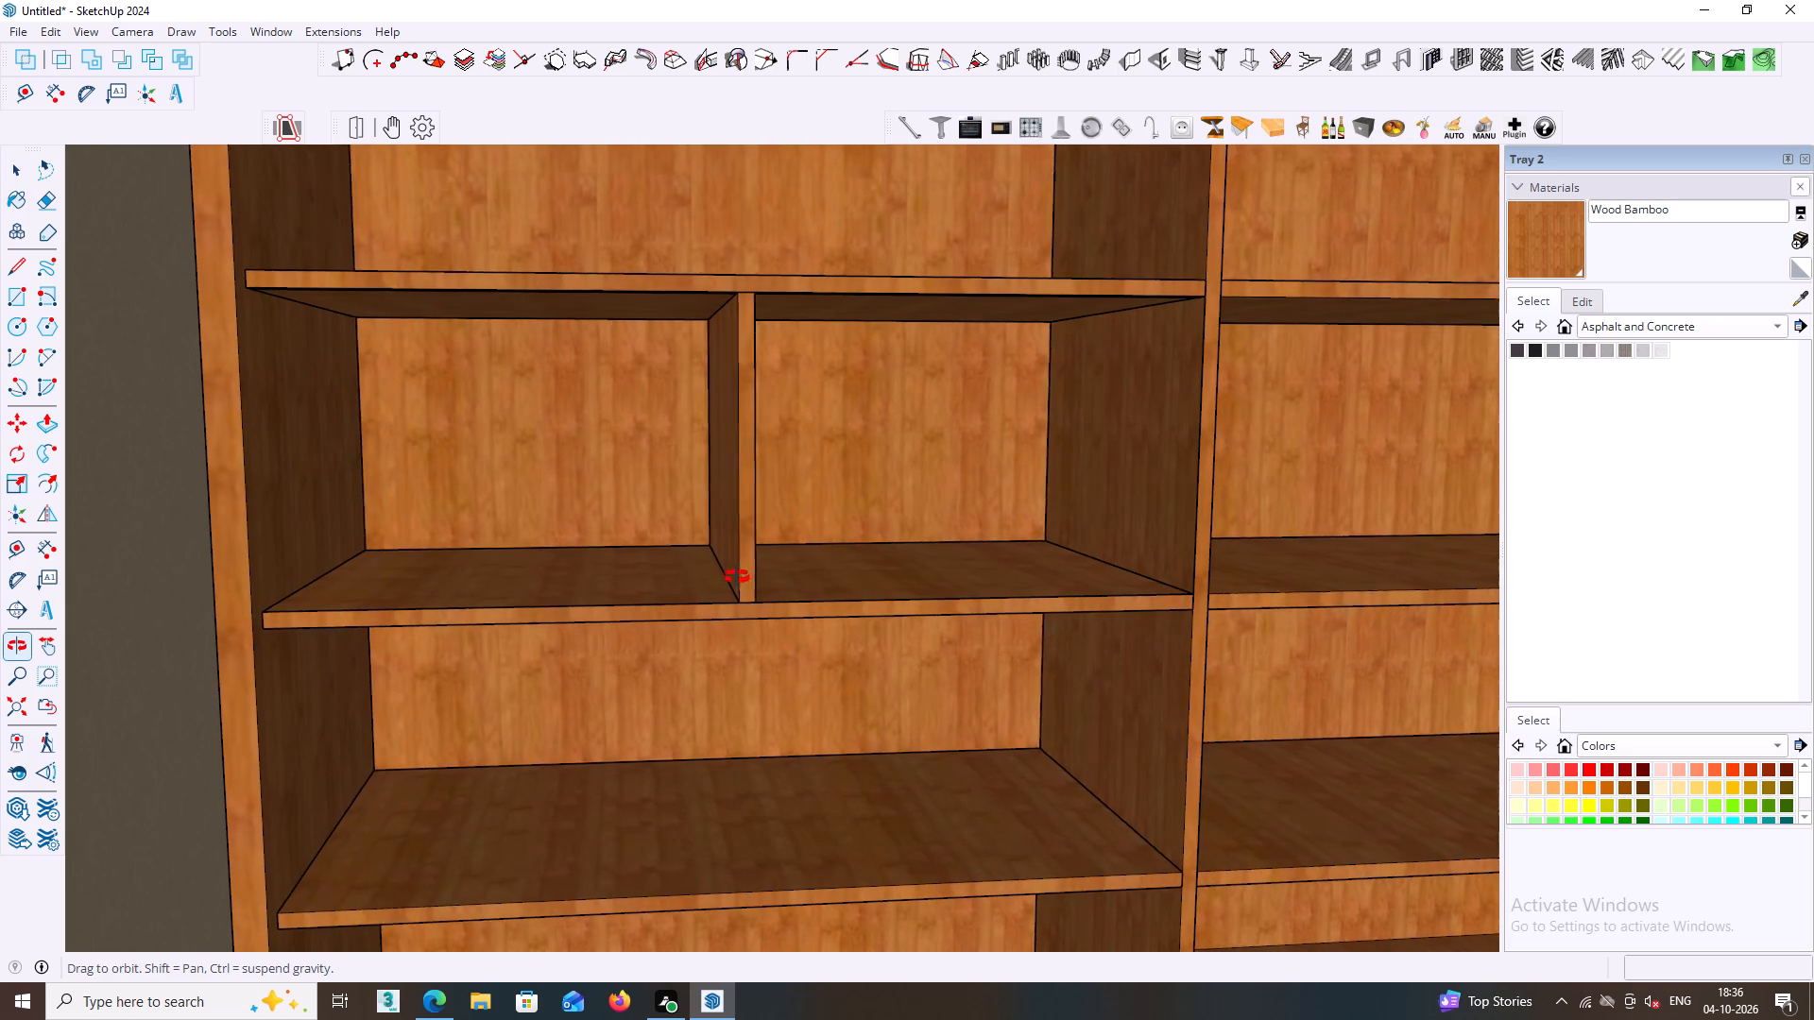
middle_drag(737, 577, 716, 592)
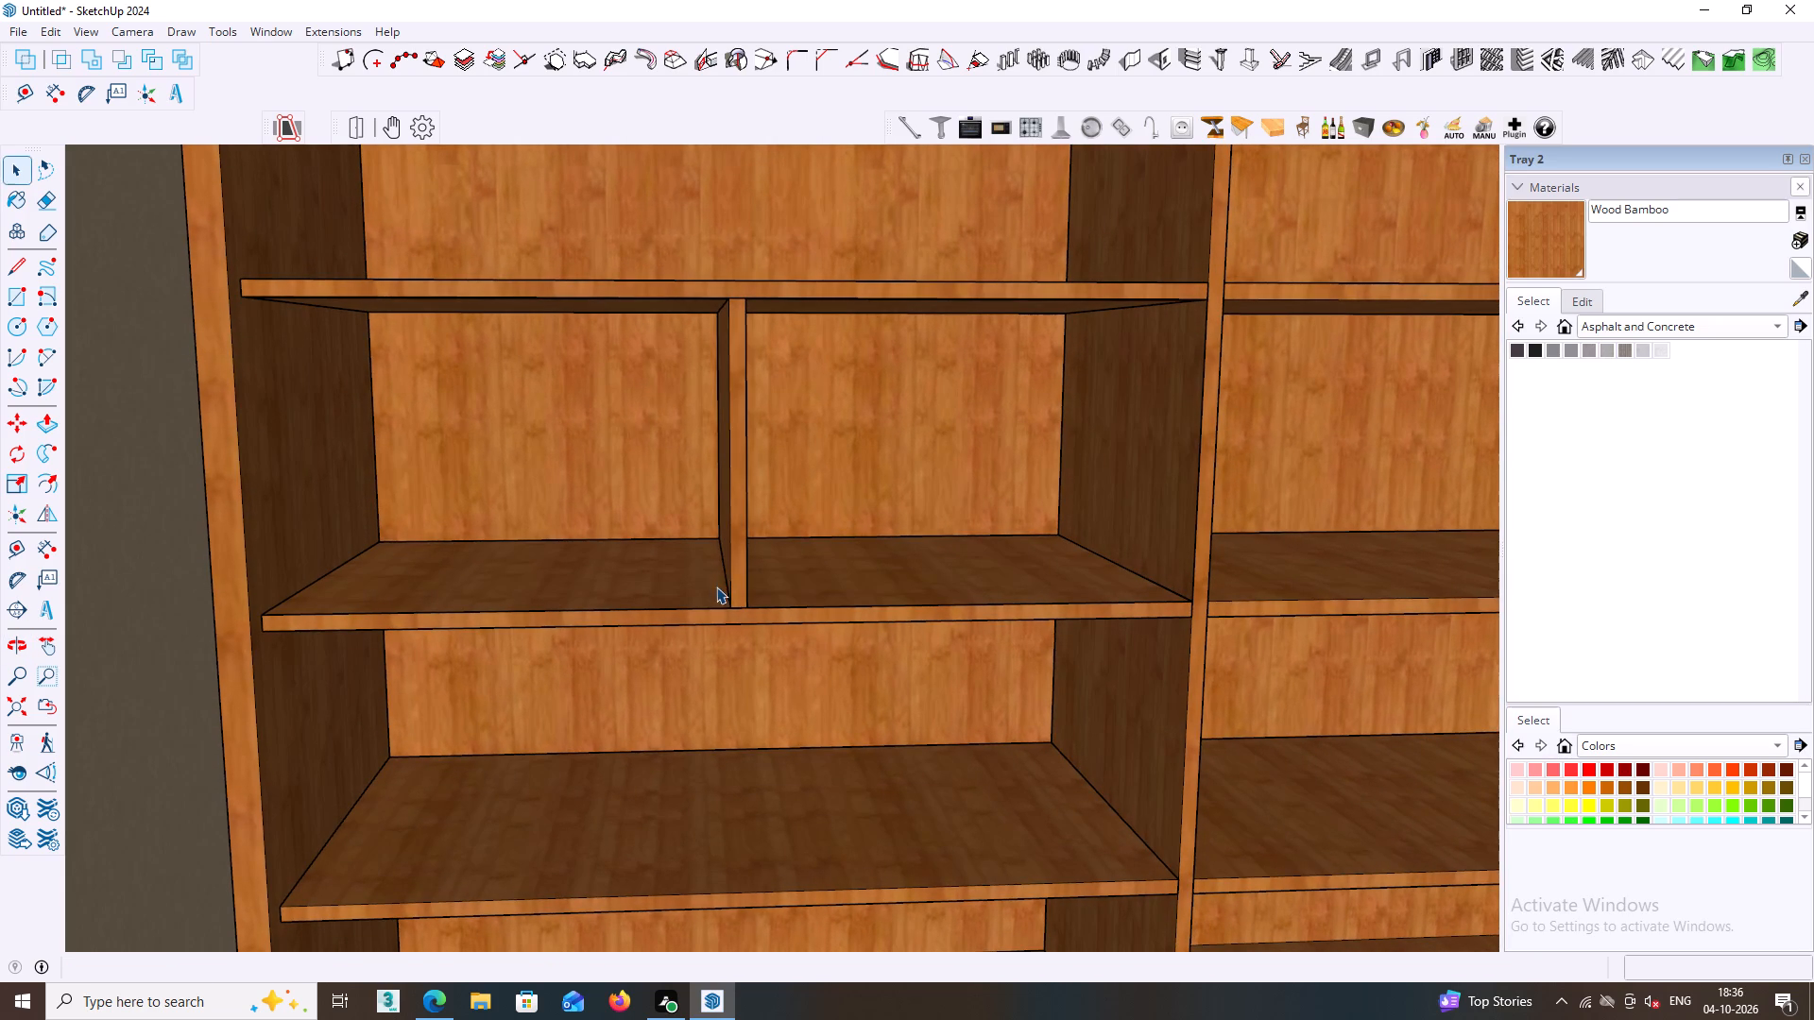
key(r)
click(730, 604)
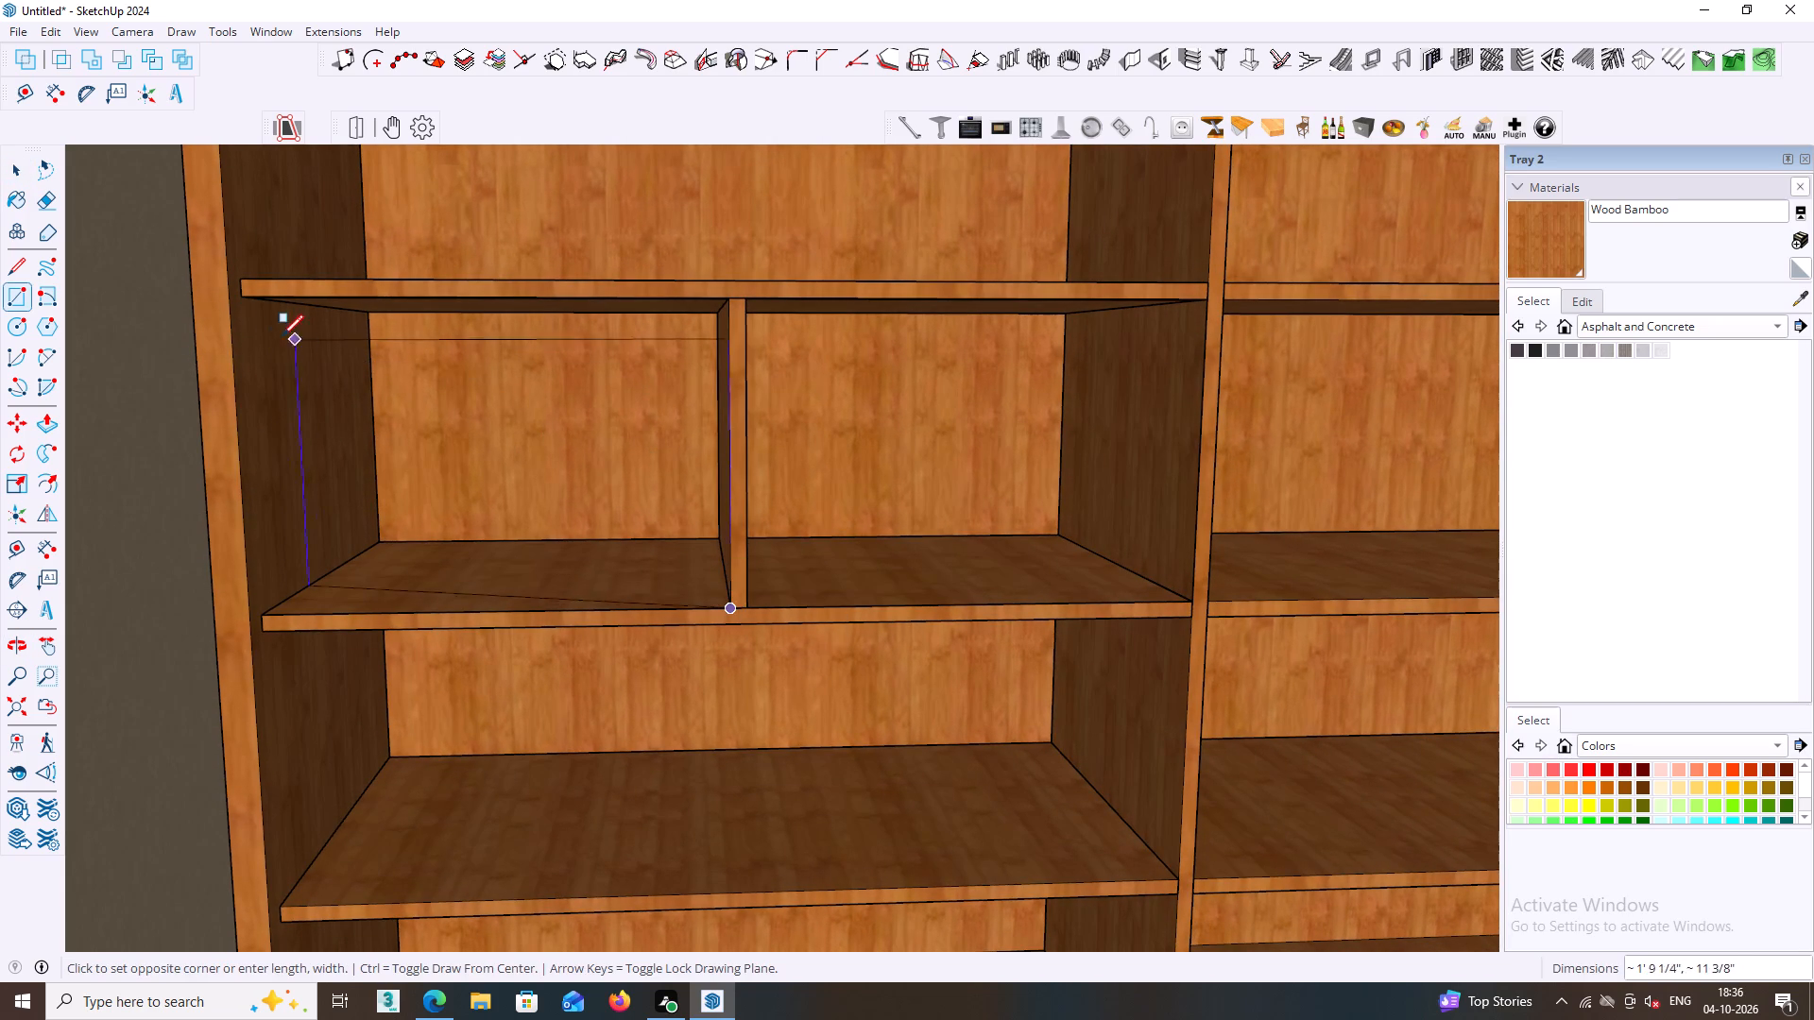
click(237, 297)
key(space)
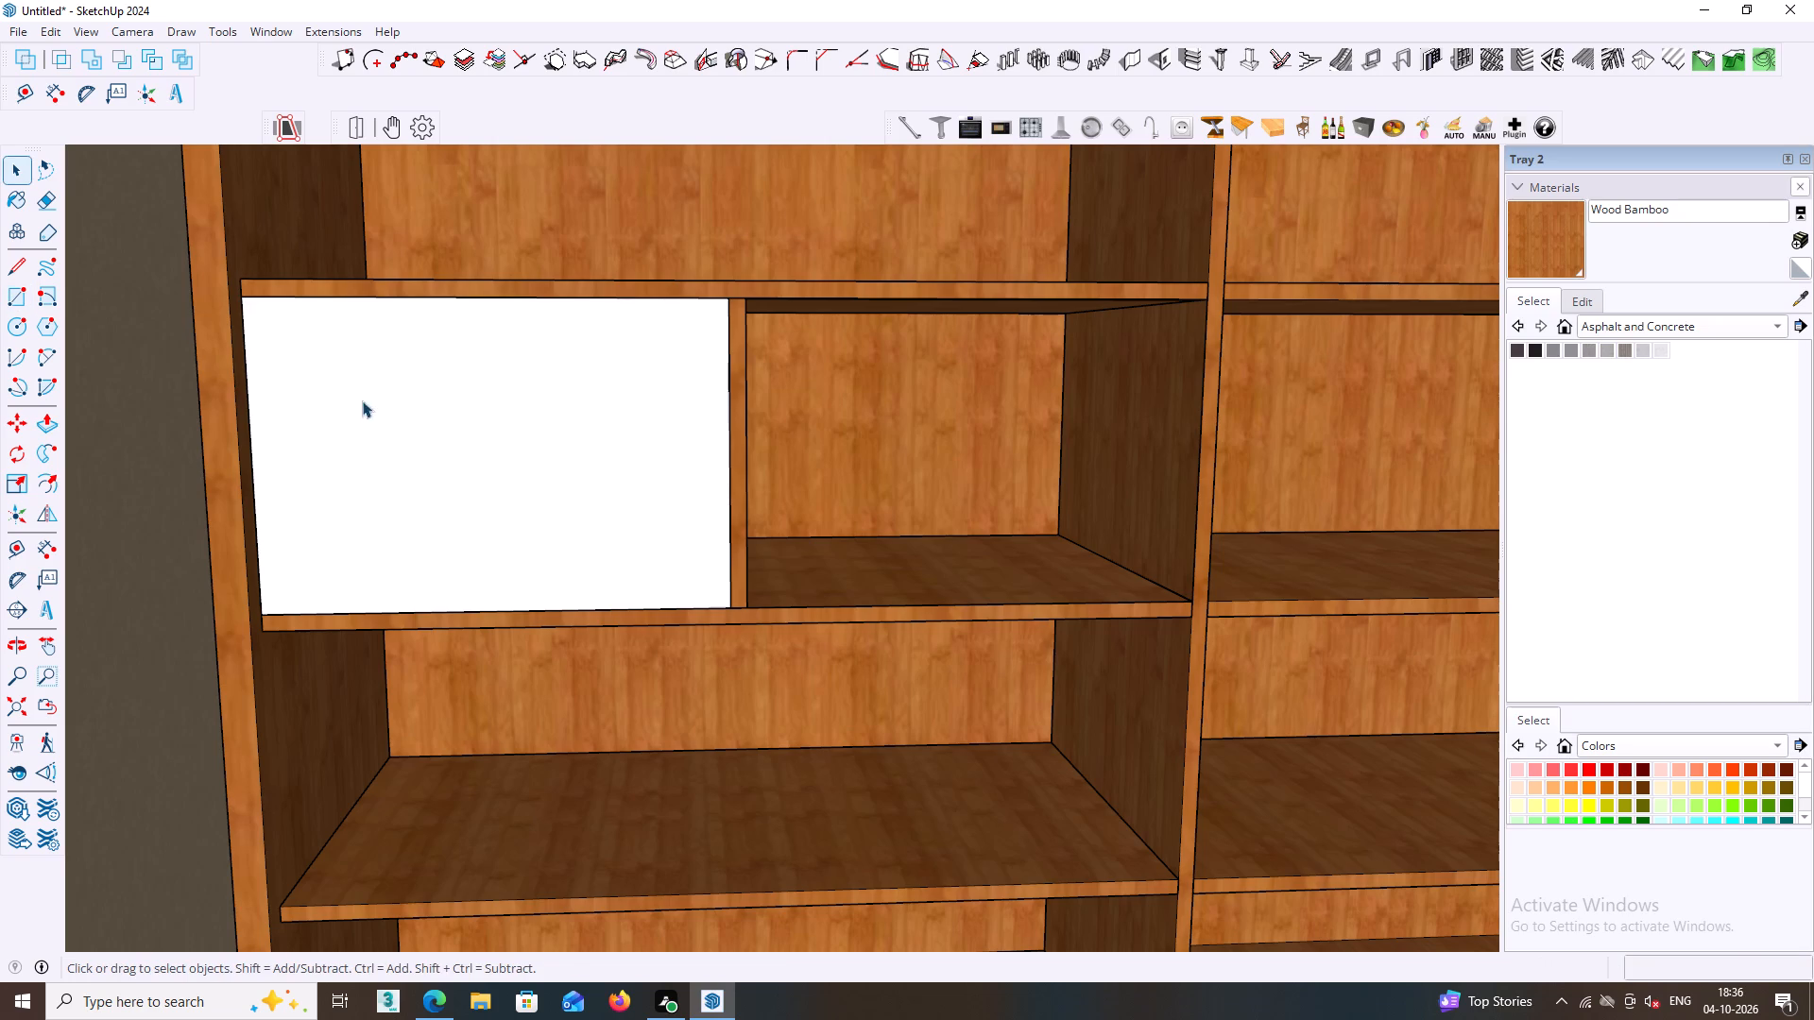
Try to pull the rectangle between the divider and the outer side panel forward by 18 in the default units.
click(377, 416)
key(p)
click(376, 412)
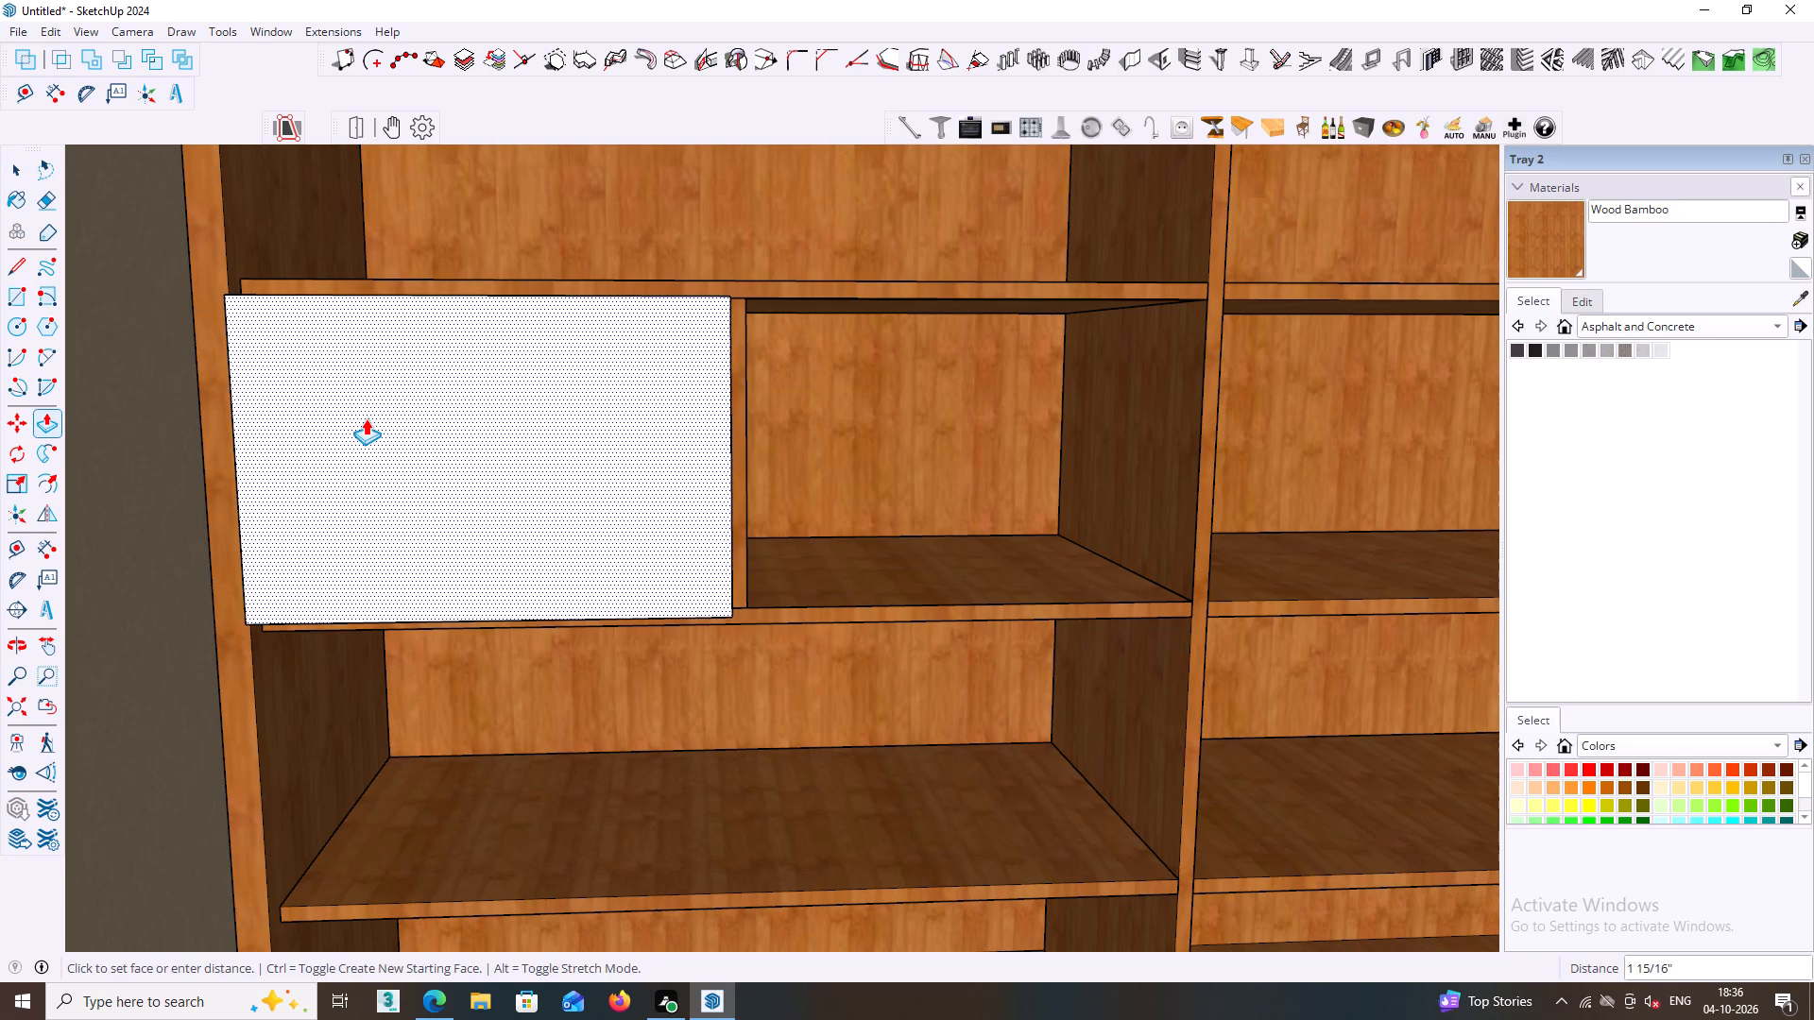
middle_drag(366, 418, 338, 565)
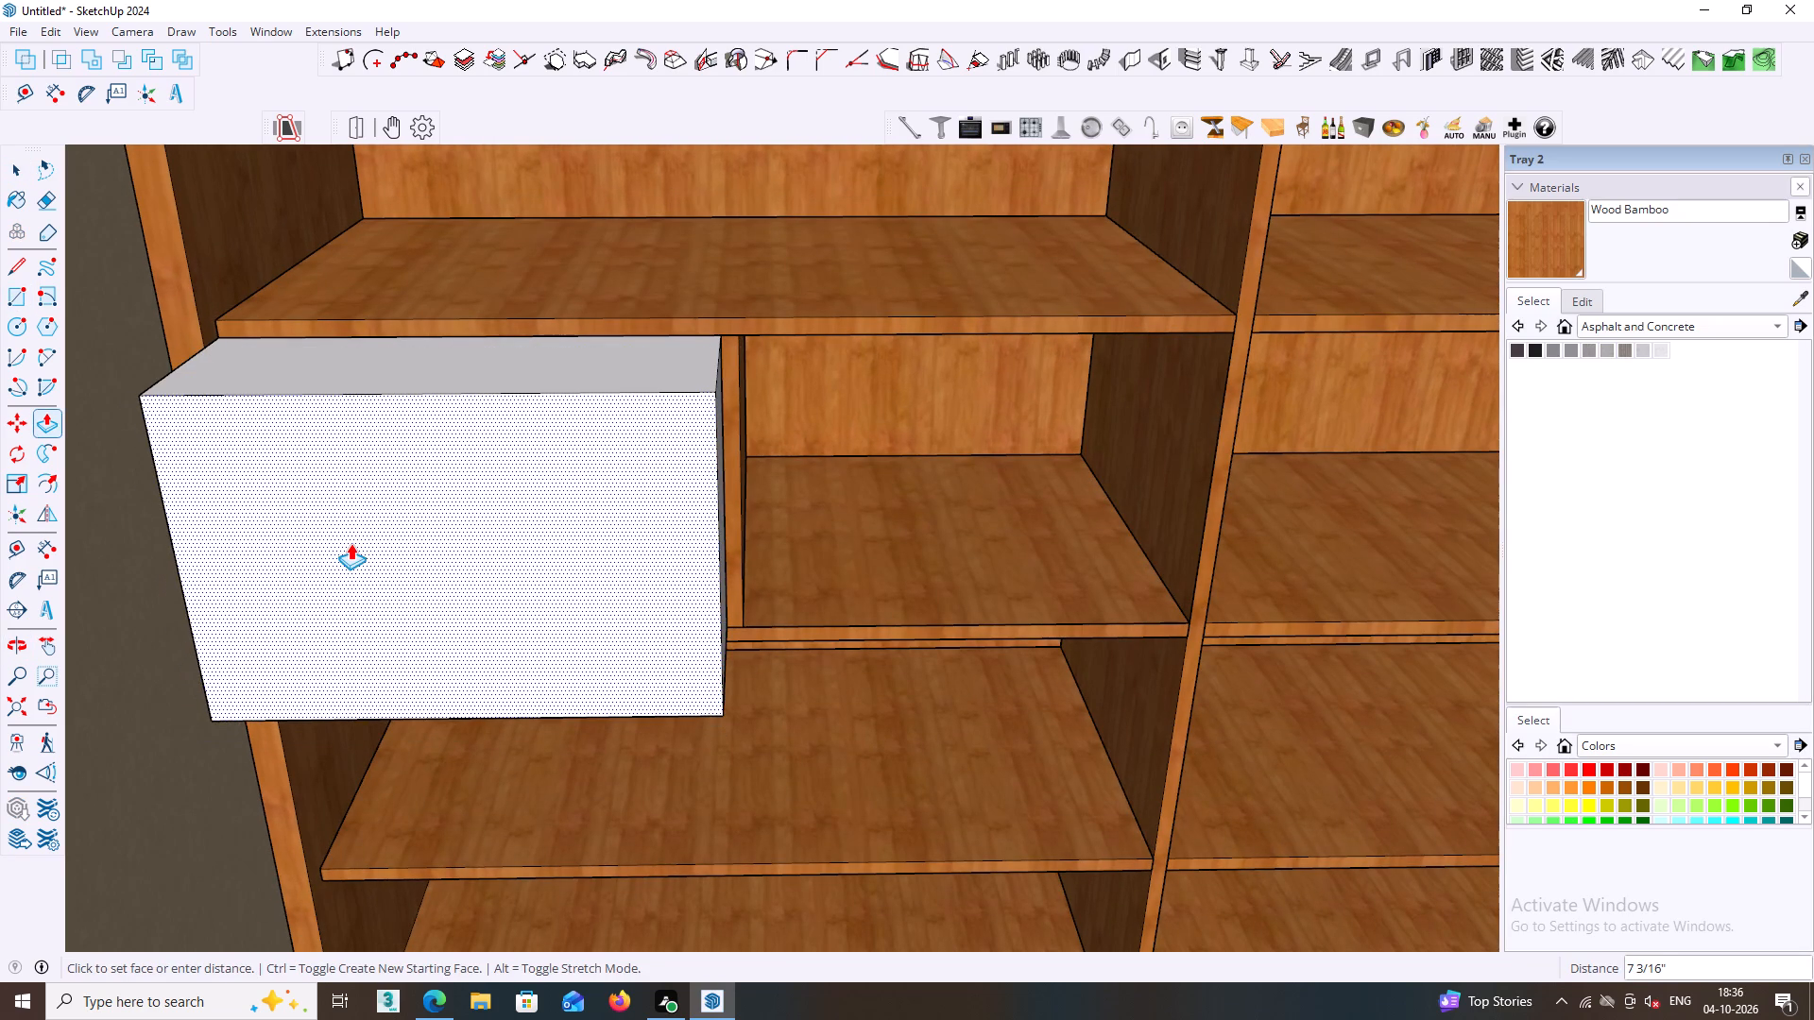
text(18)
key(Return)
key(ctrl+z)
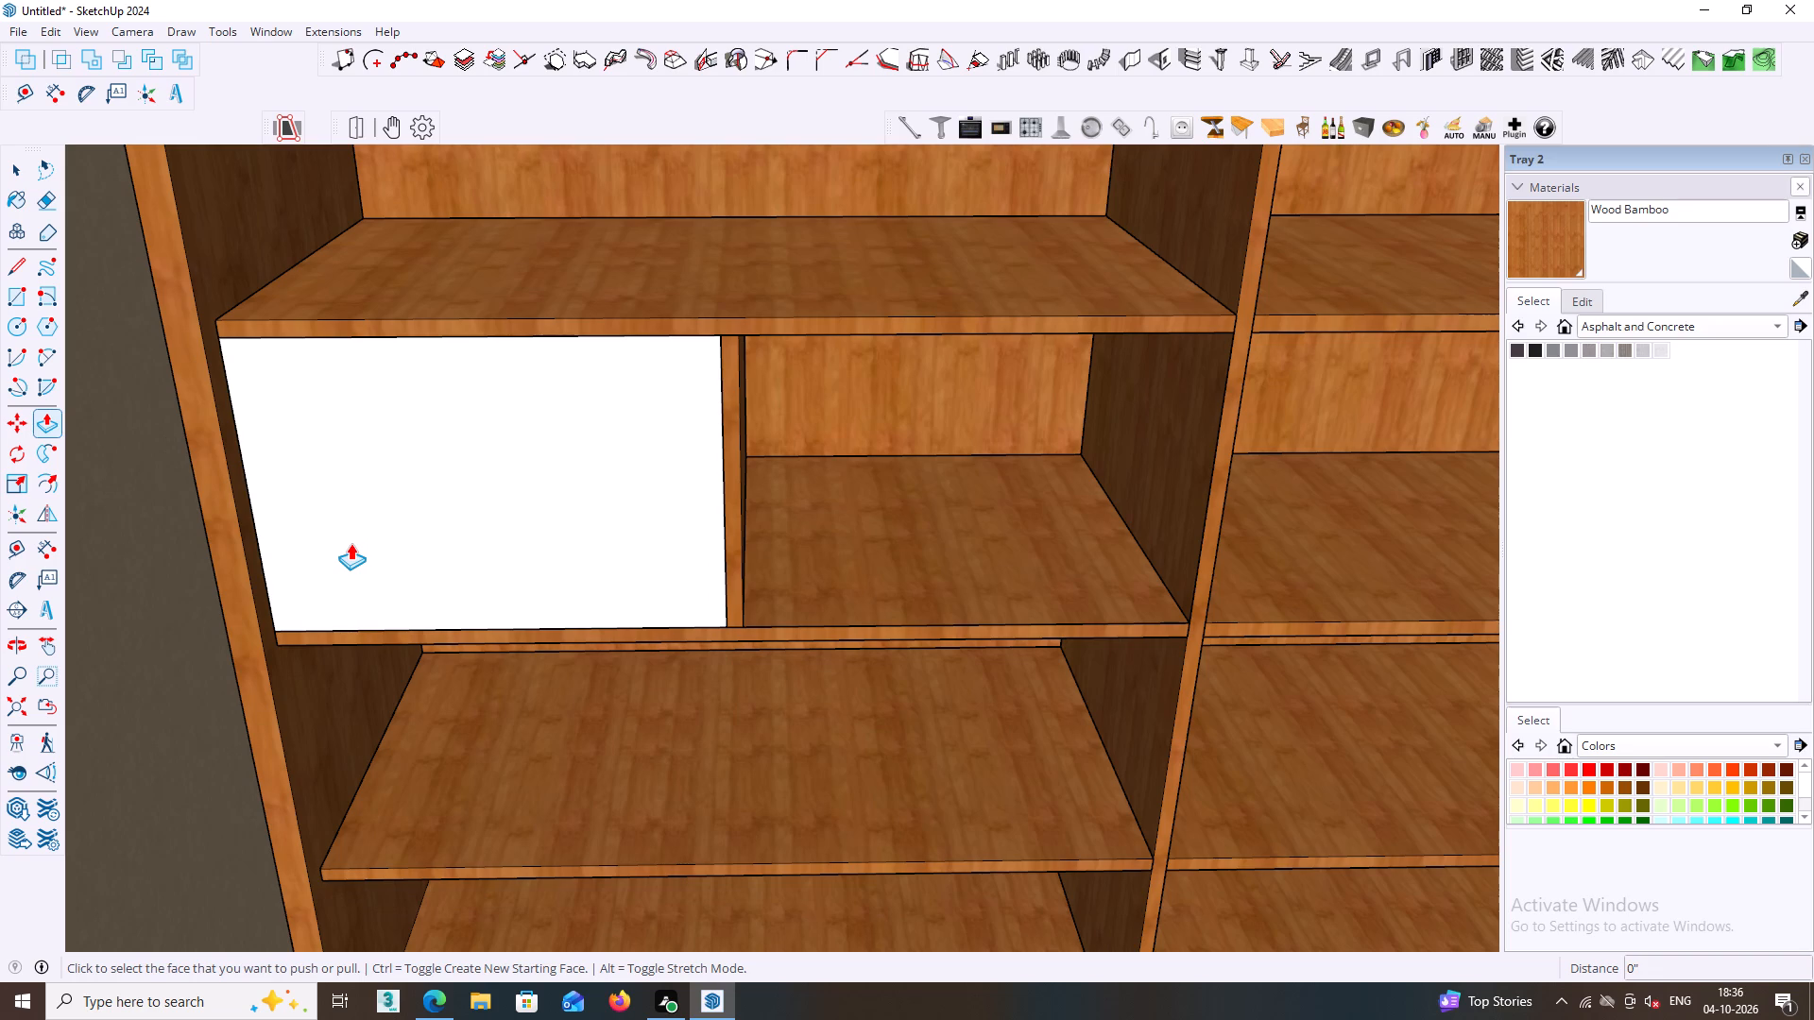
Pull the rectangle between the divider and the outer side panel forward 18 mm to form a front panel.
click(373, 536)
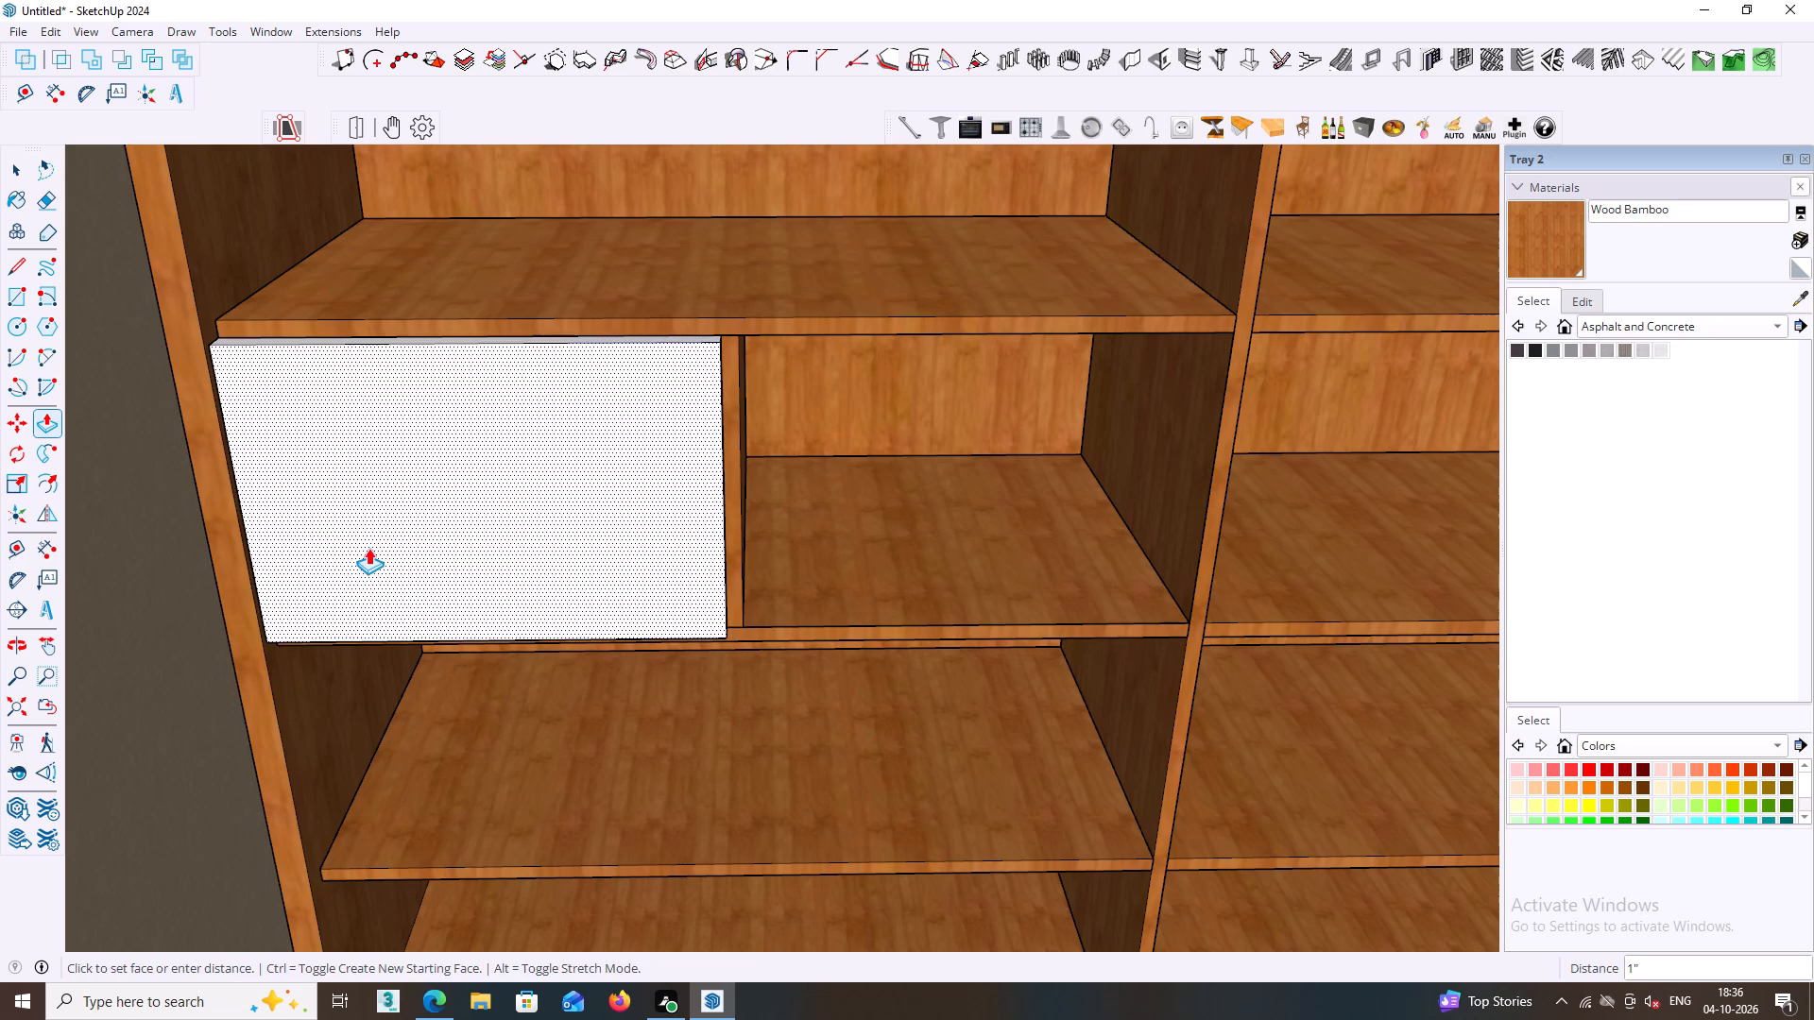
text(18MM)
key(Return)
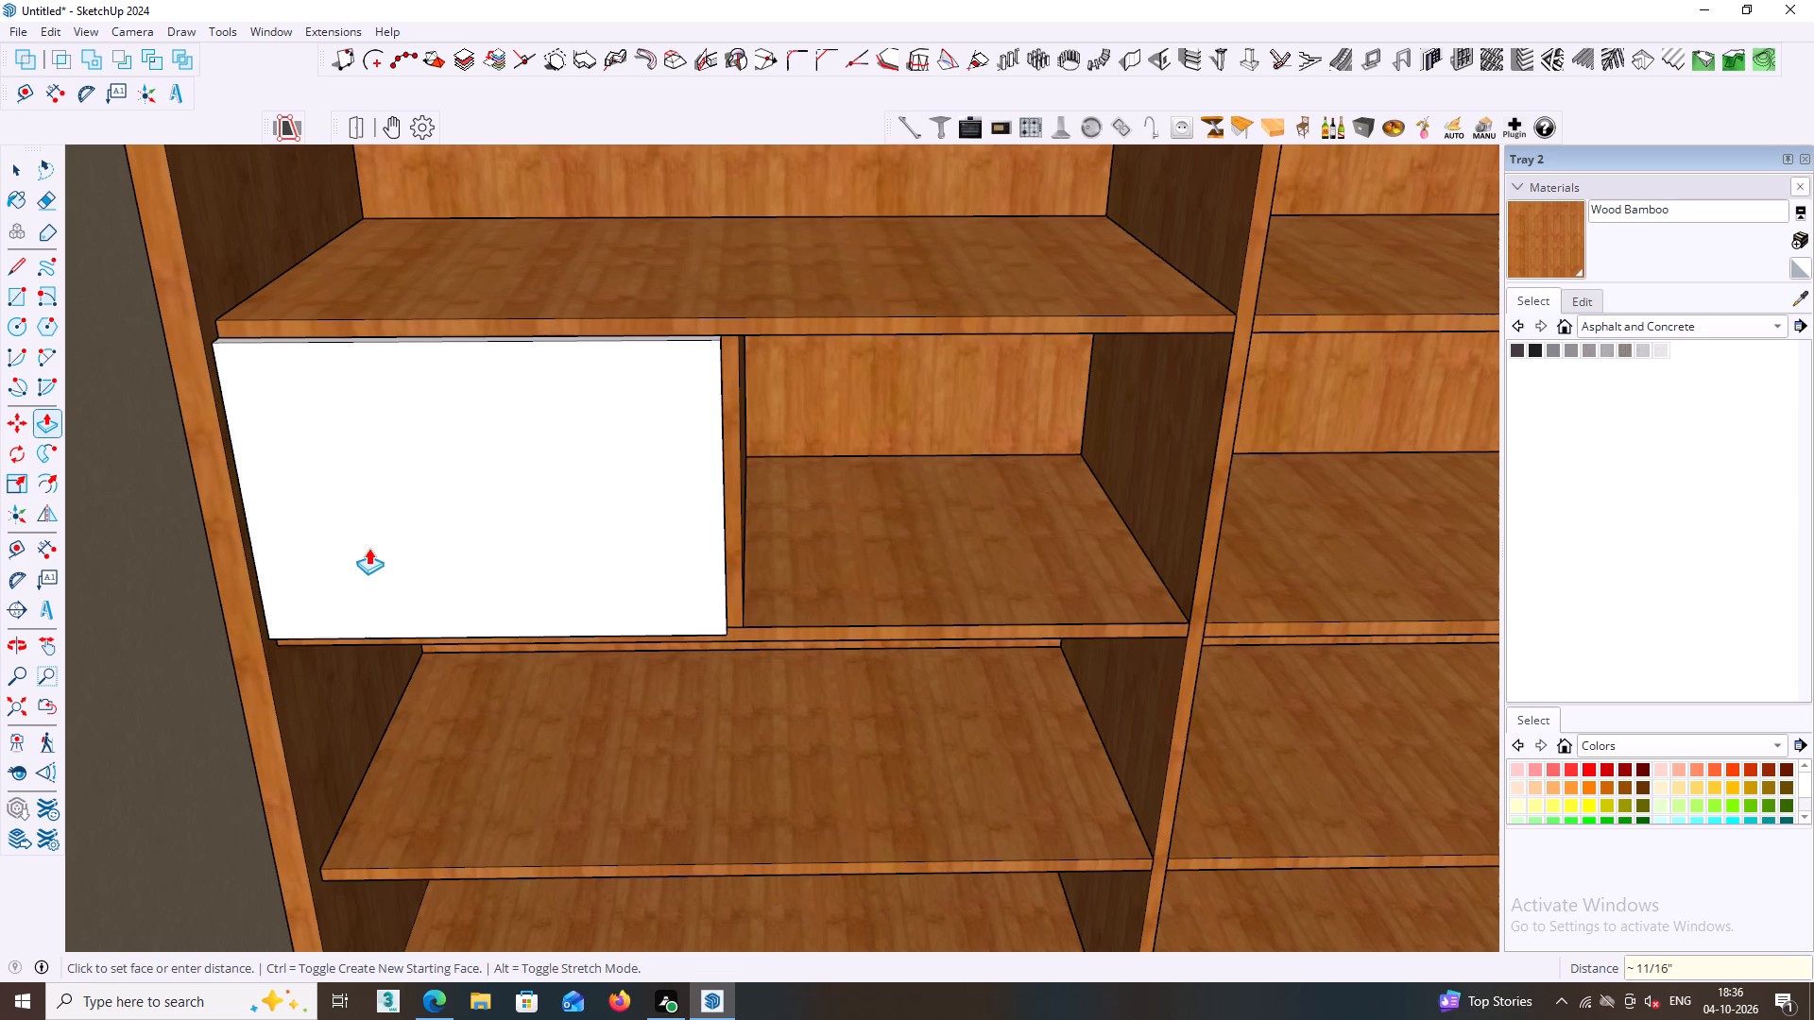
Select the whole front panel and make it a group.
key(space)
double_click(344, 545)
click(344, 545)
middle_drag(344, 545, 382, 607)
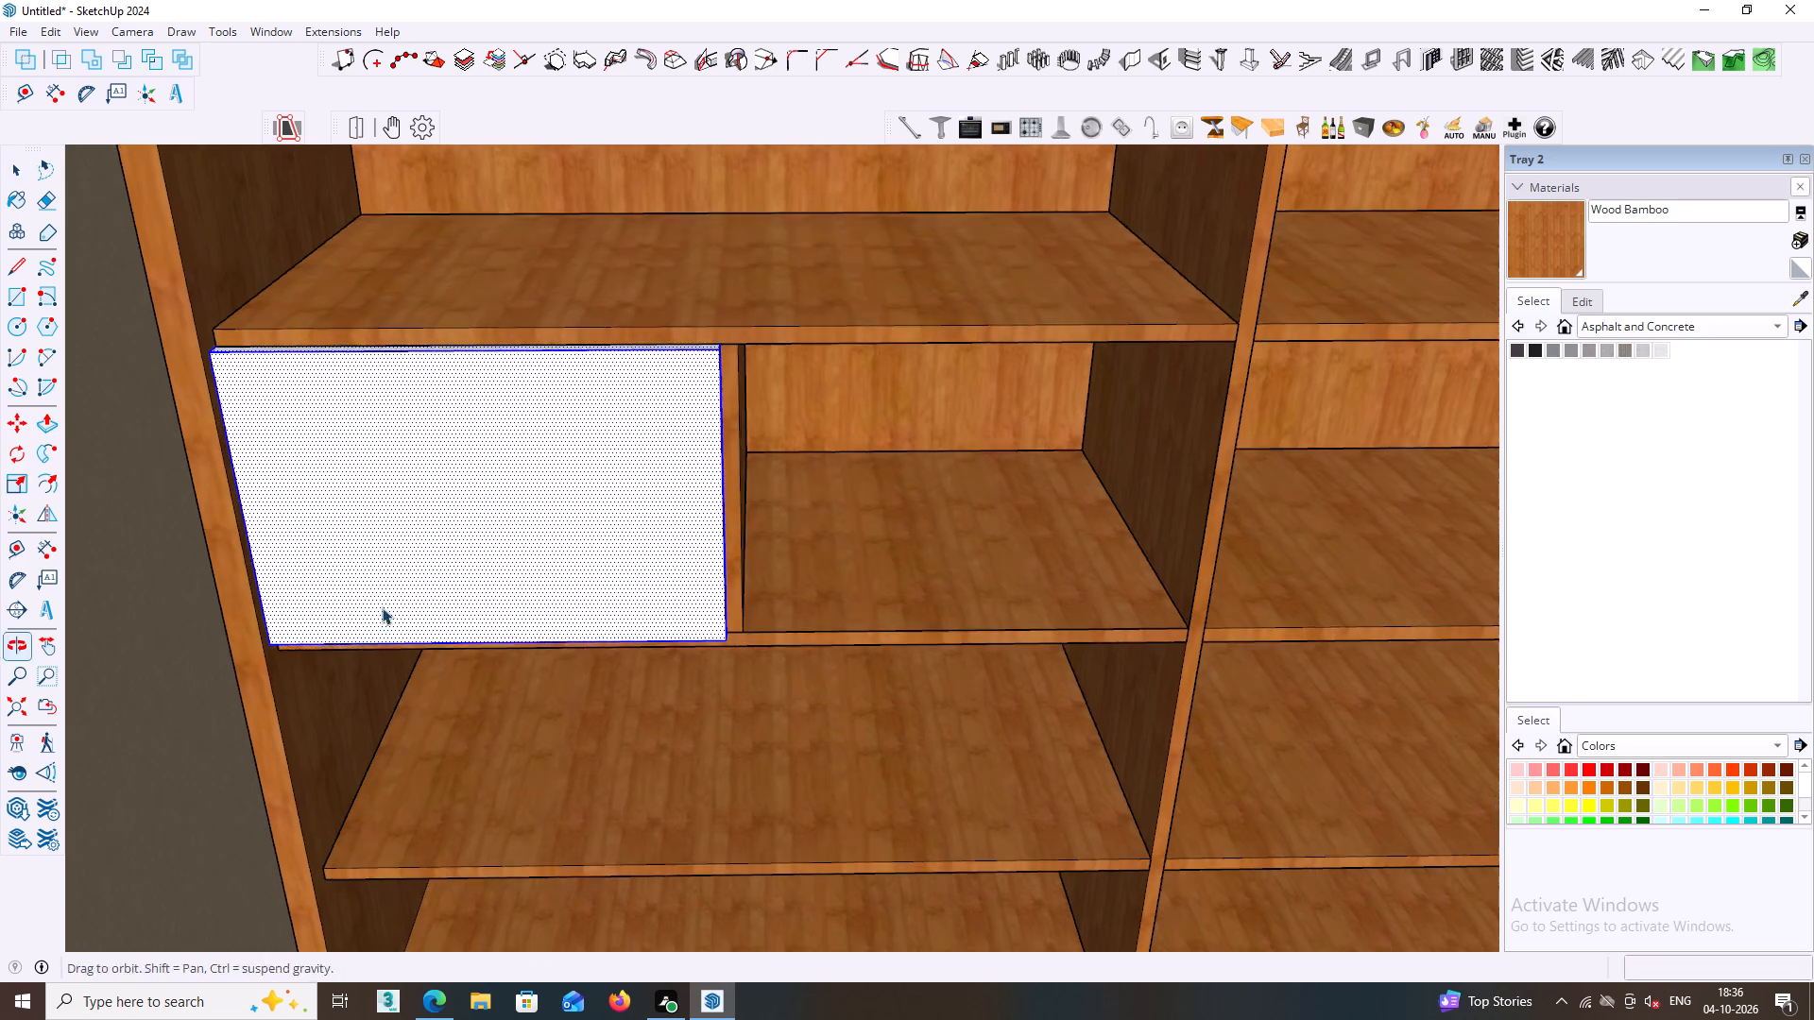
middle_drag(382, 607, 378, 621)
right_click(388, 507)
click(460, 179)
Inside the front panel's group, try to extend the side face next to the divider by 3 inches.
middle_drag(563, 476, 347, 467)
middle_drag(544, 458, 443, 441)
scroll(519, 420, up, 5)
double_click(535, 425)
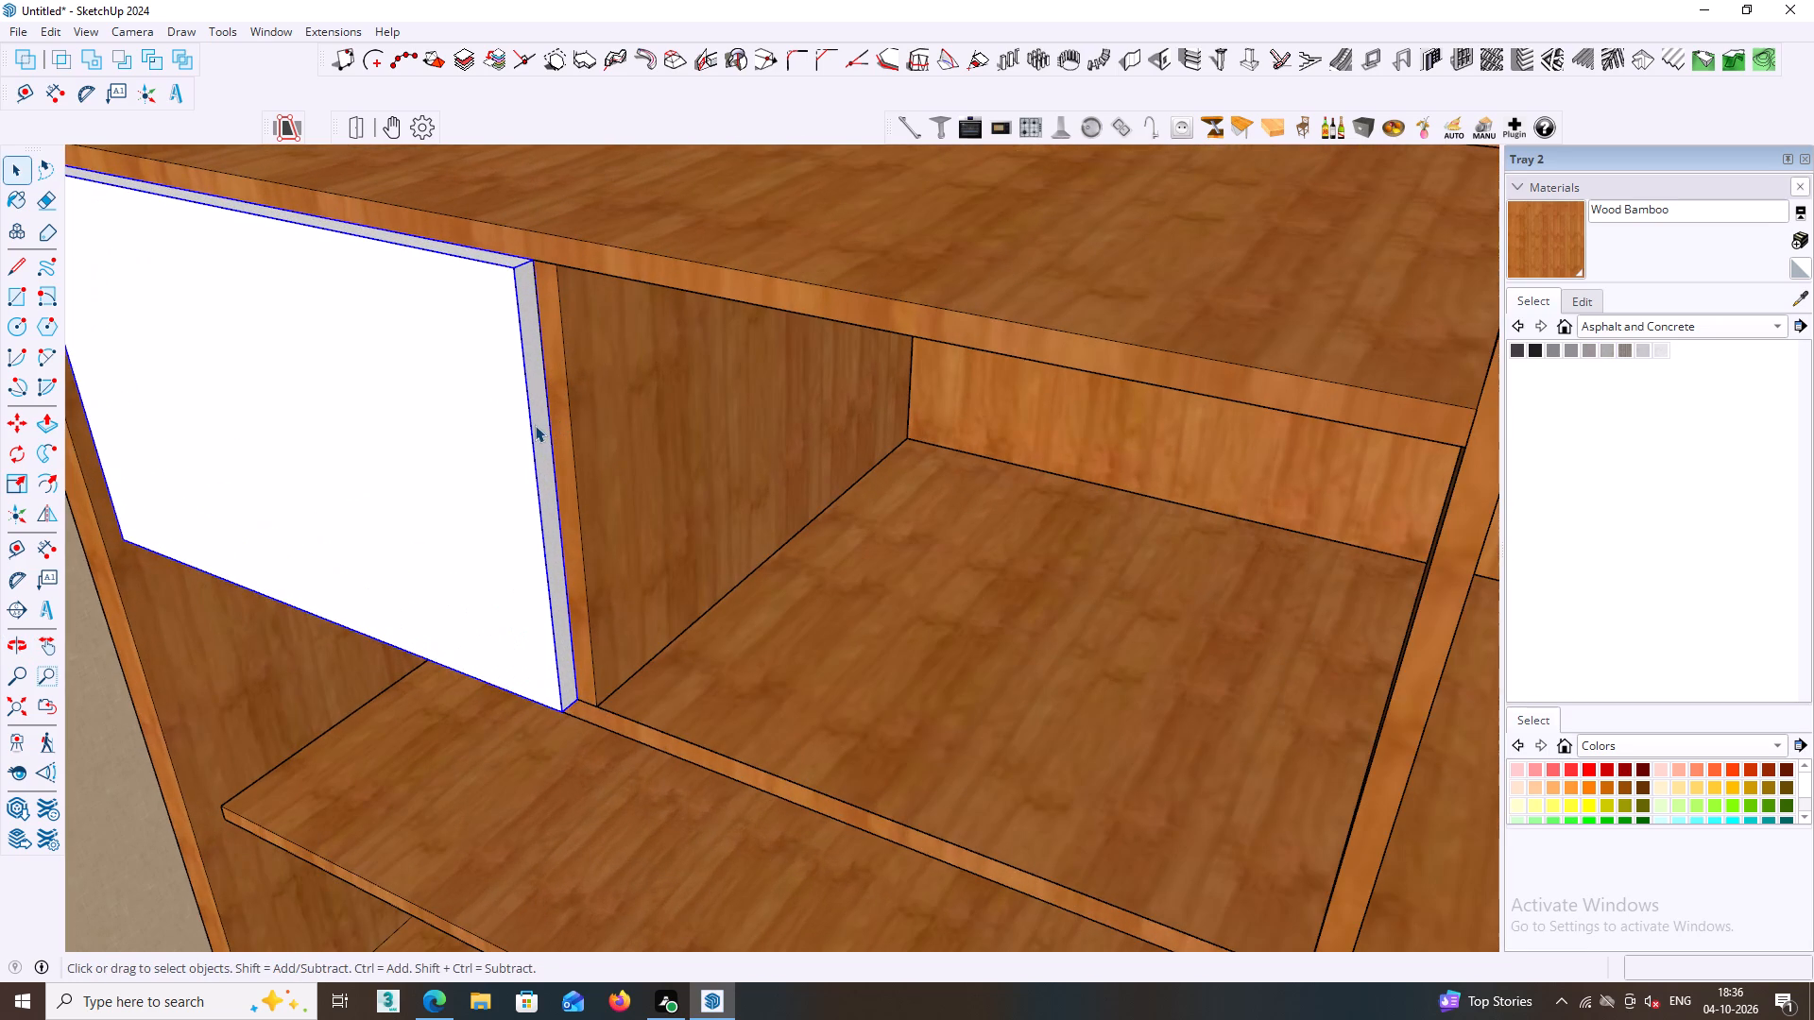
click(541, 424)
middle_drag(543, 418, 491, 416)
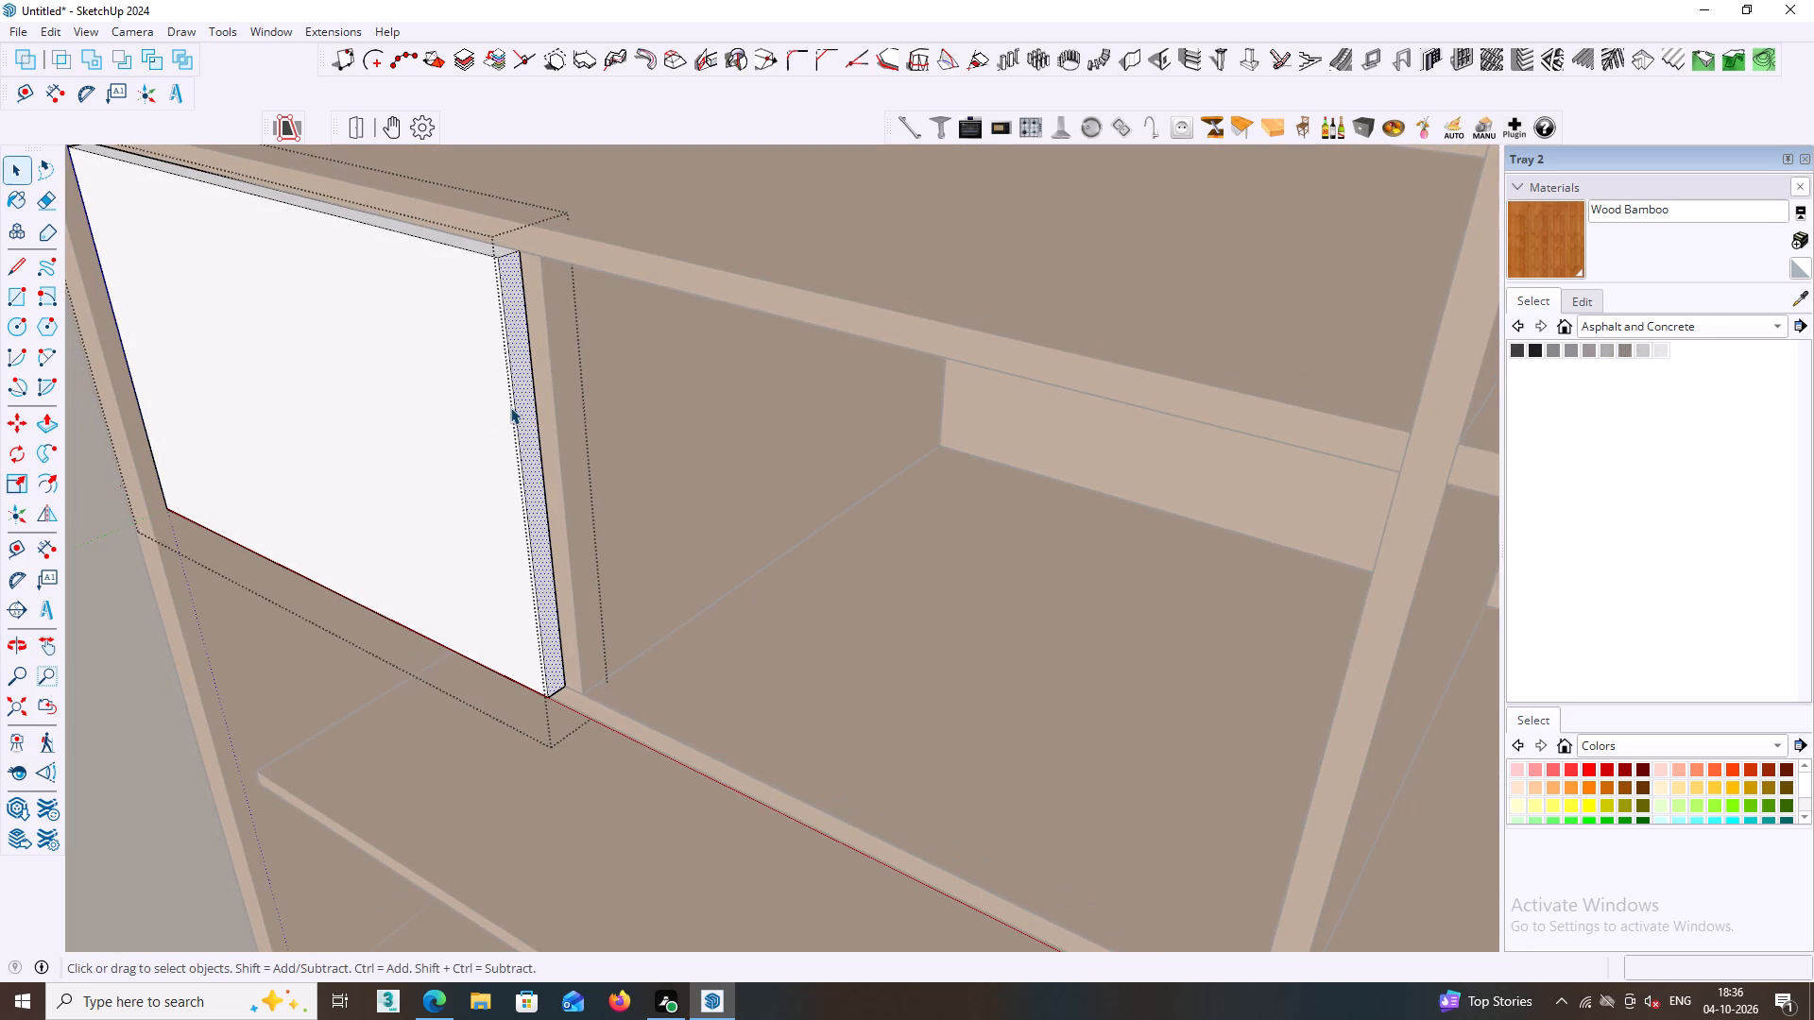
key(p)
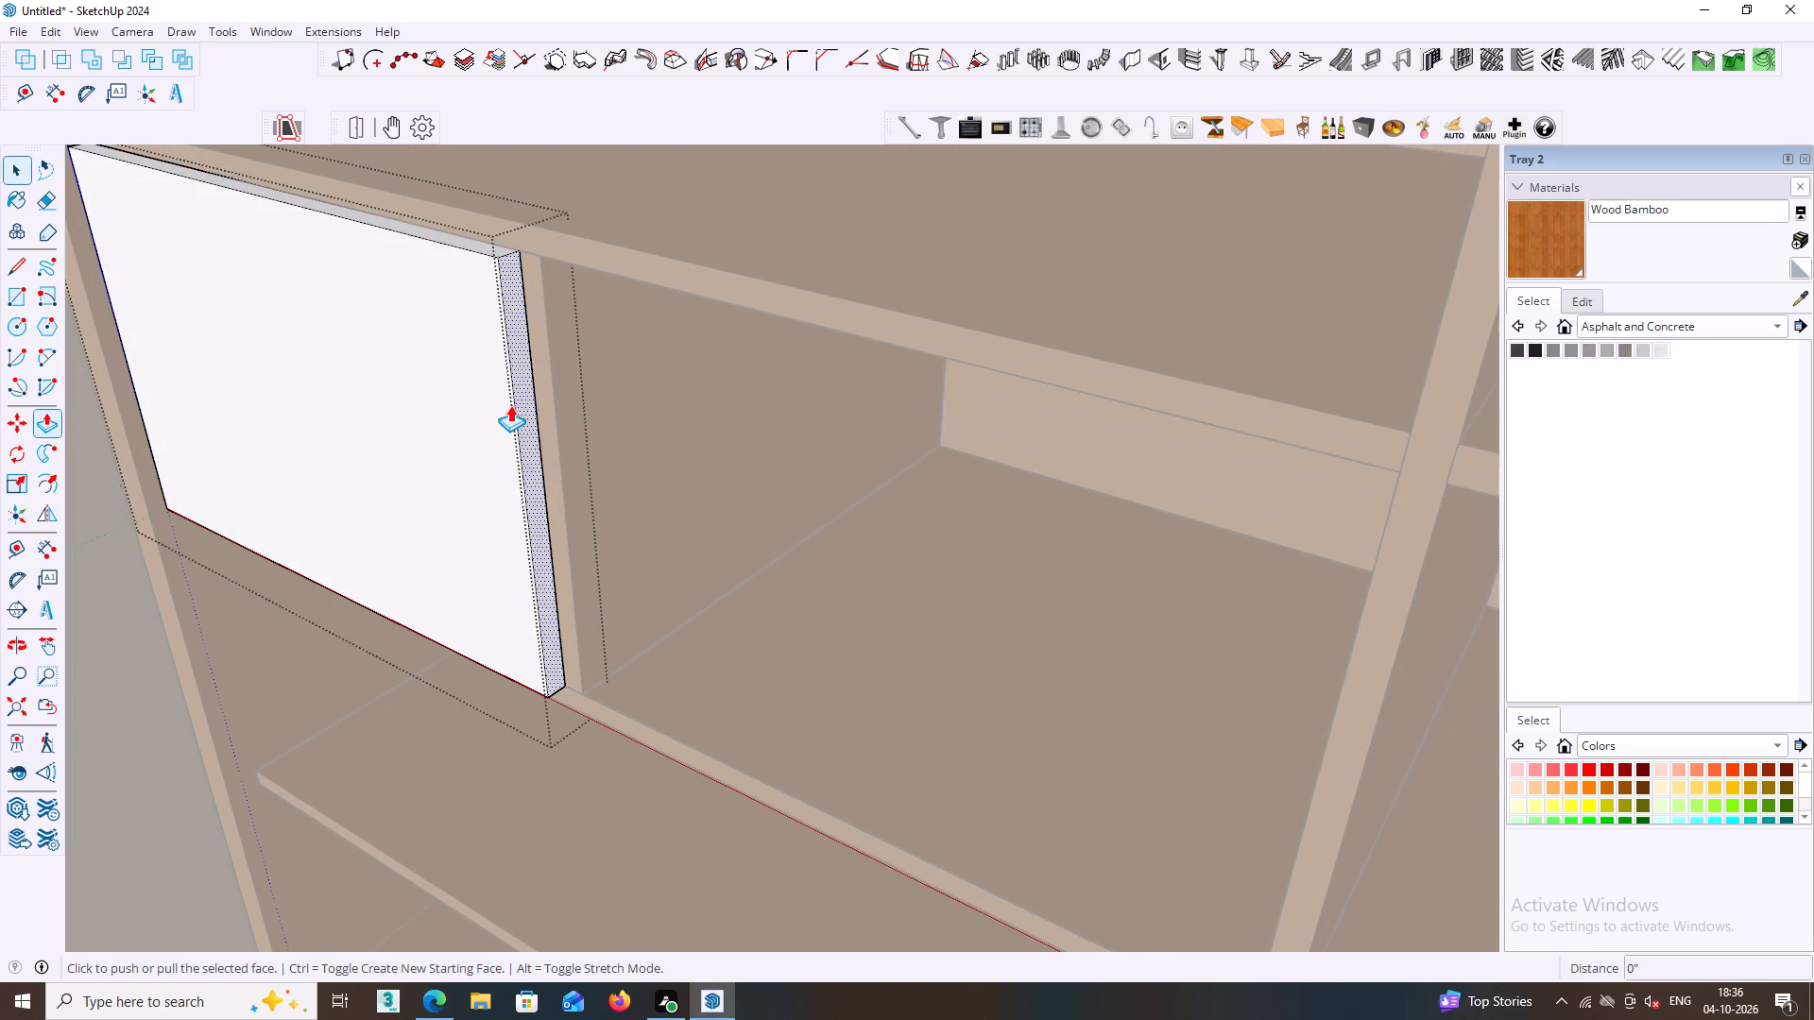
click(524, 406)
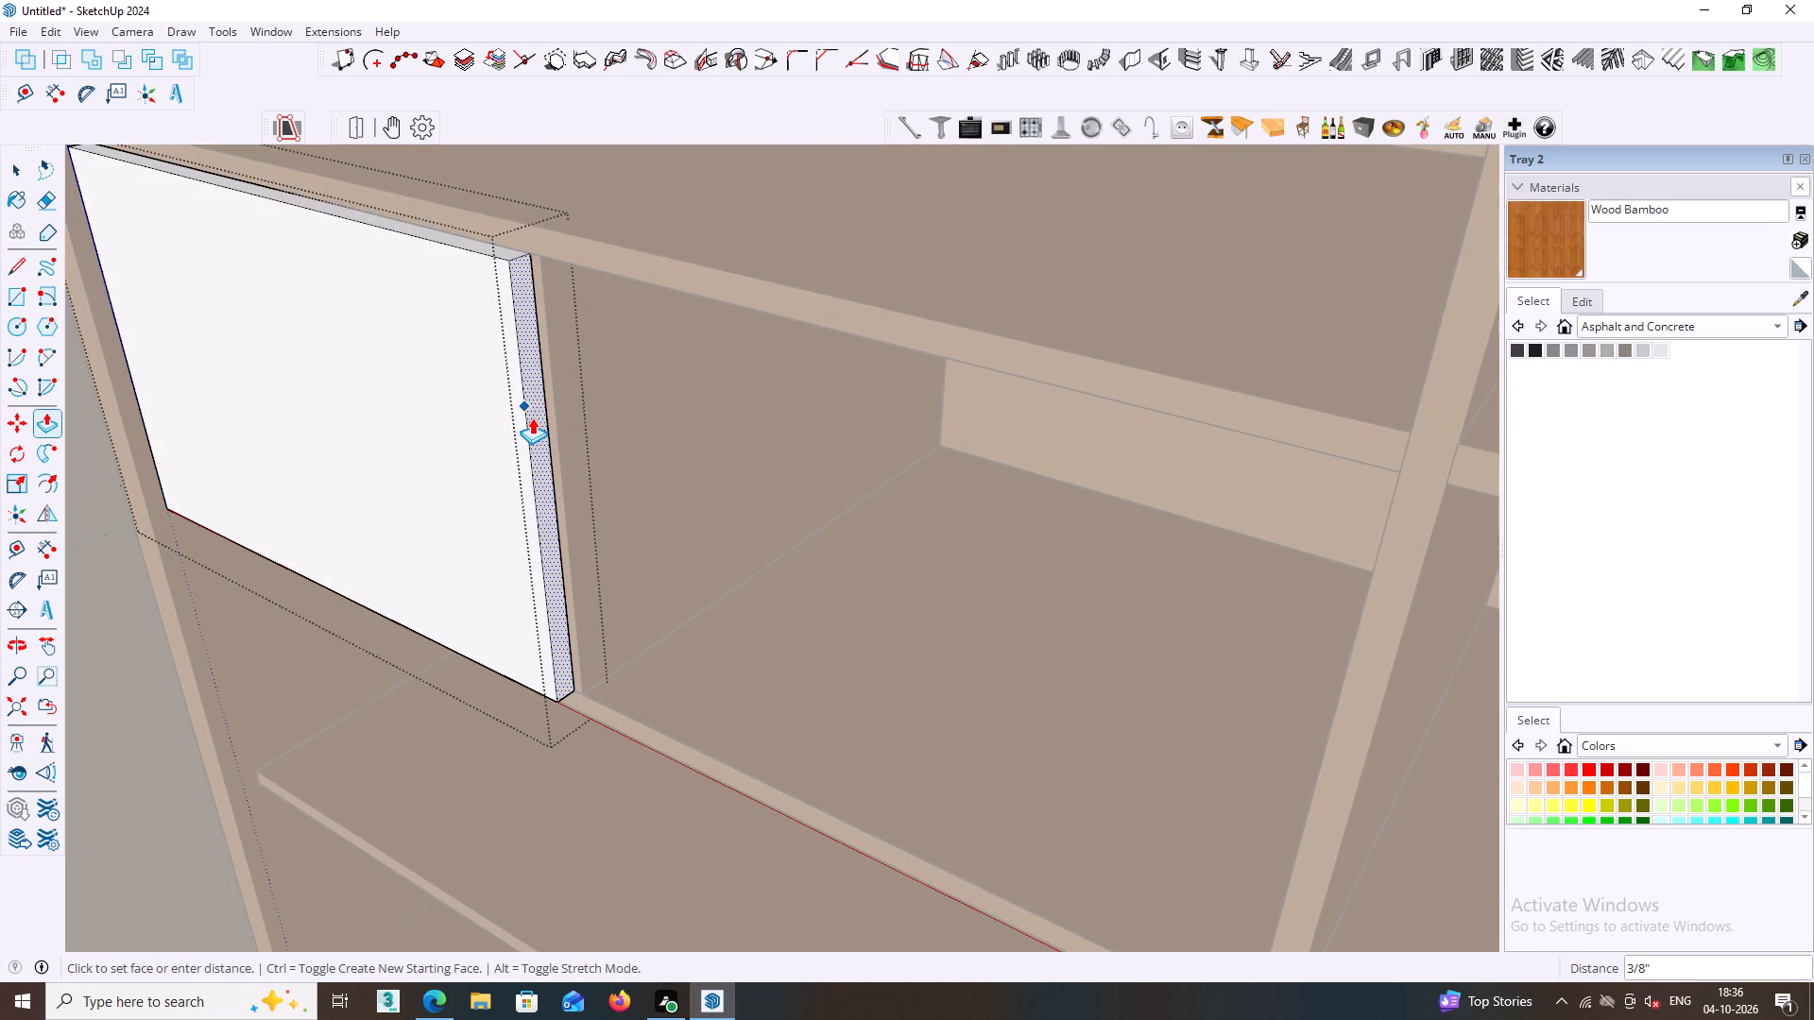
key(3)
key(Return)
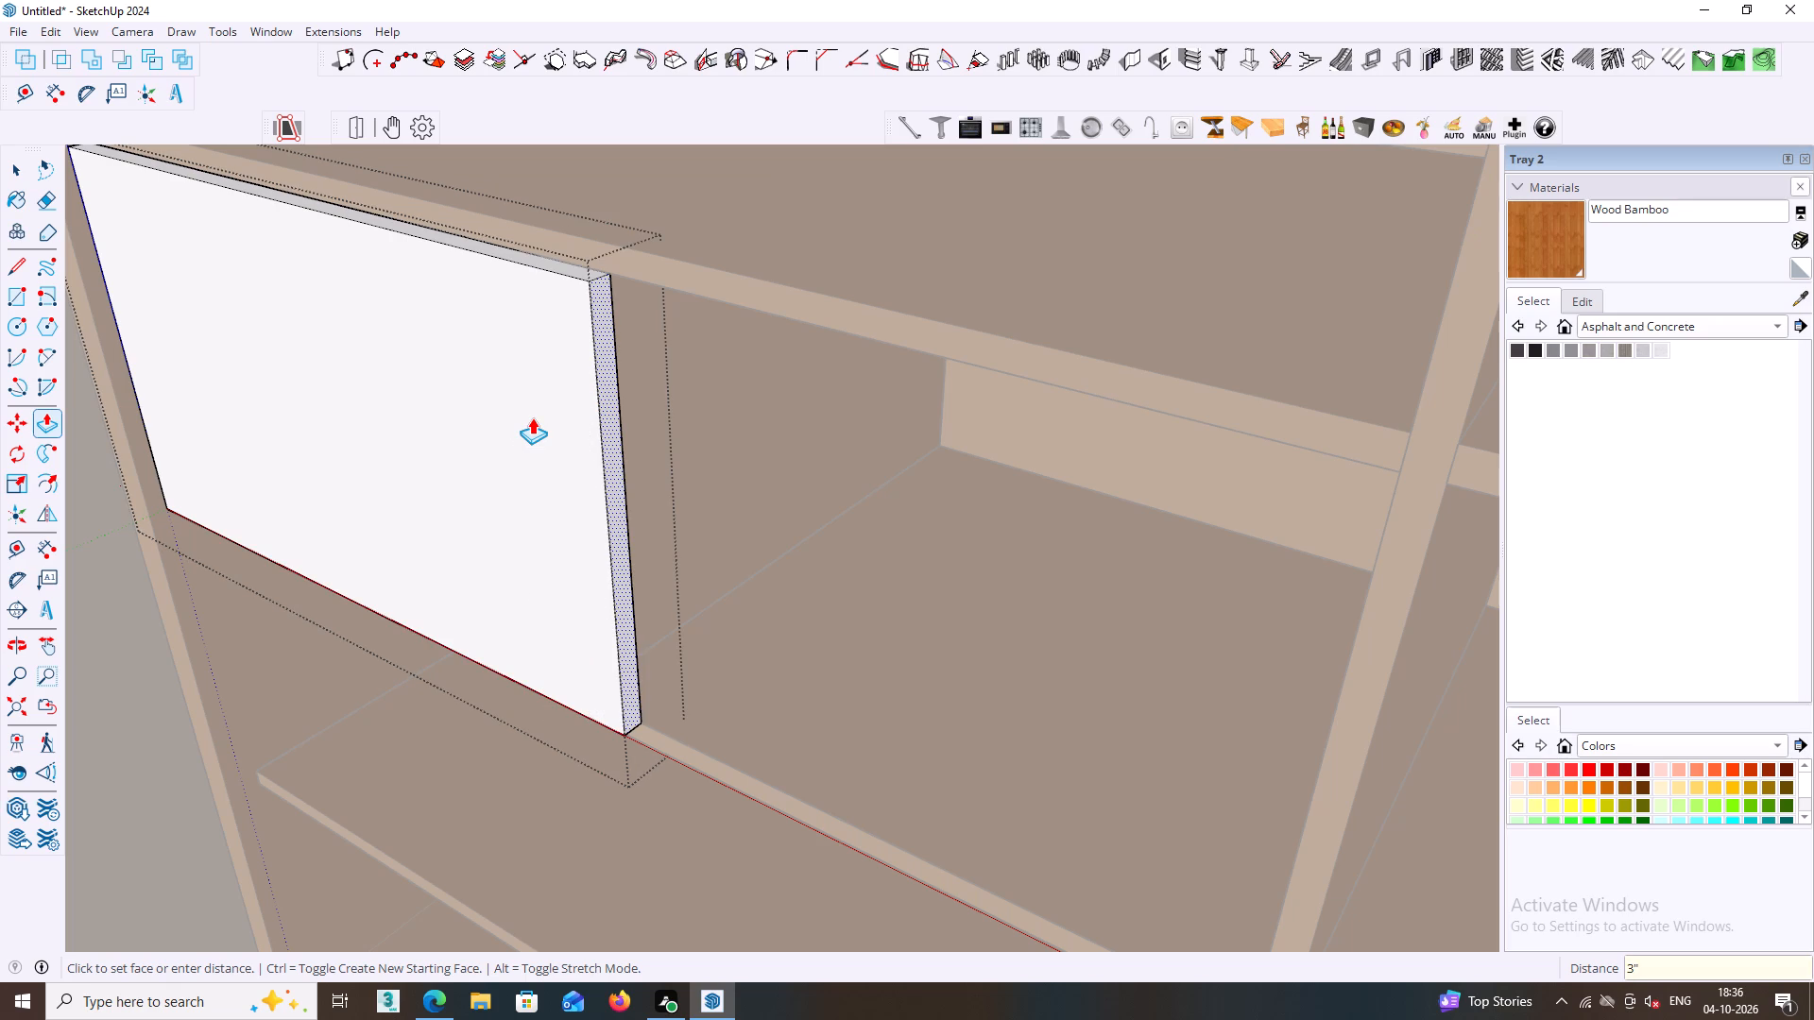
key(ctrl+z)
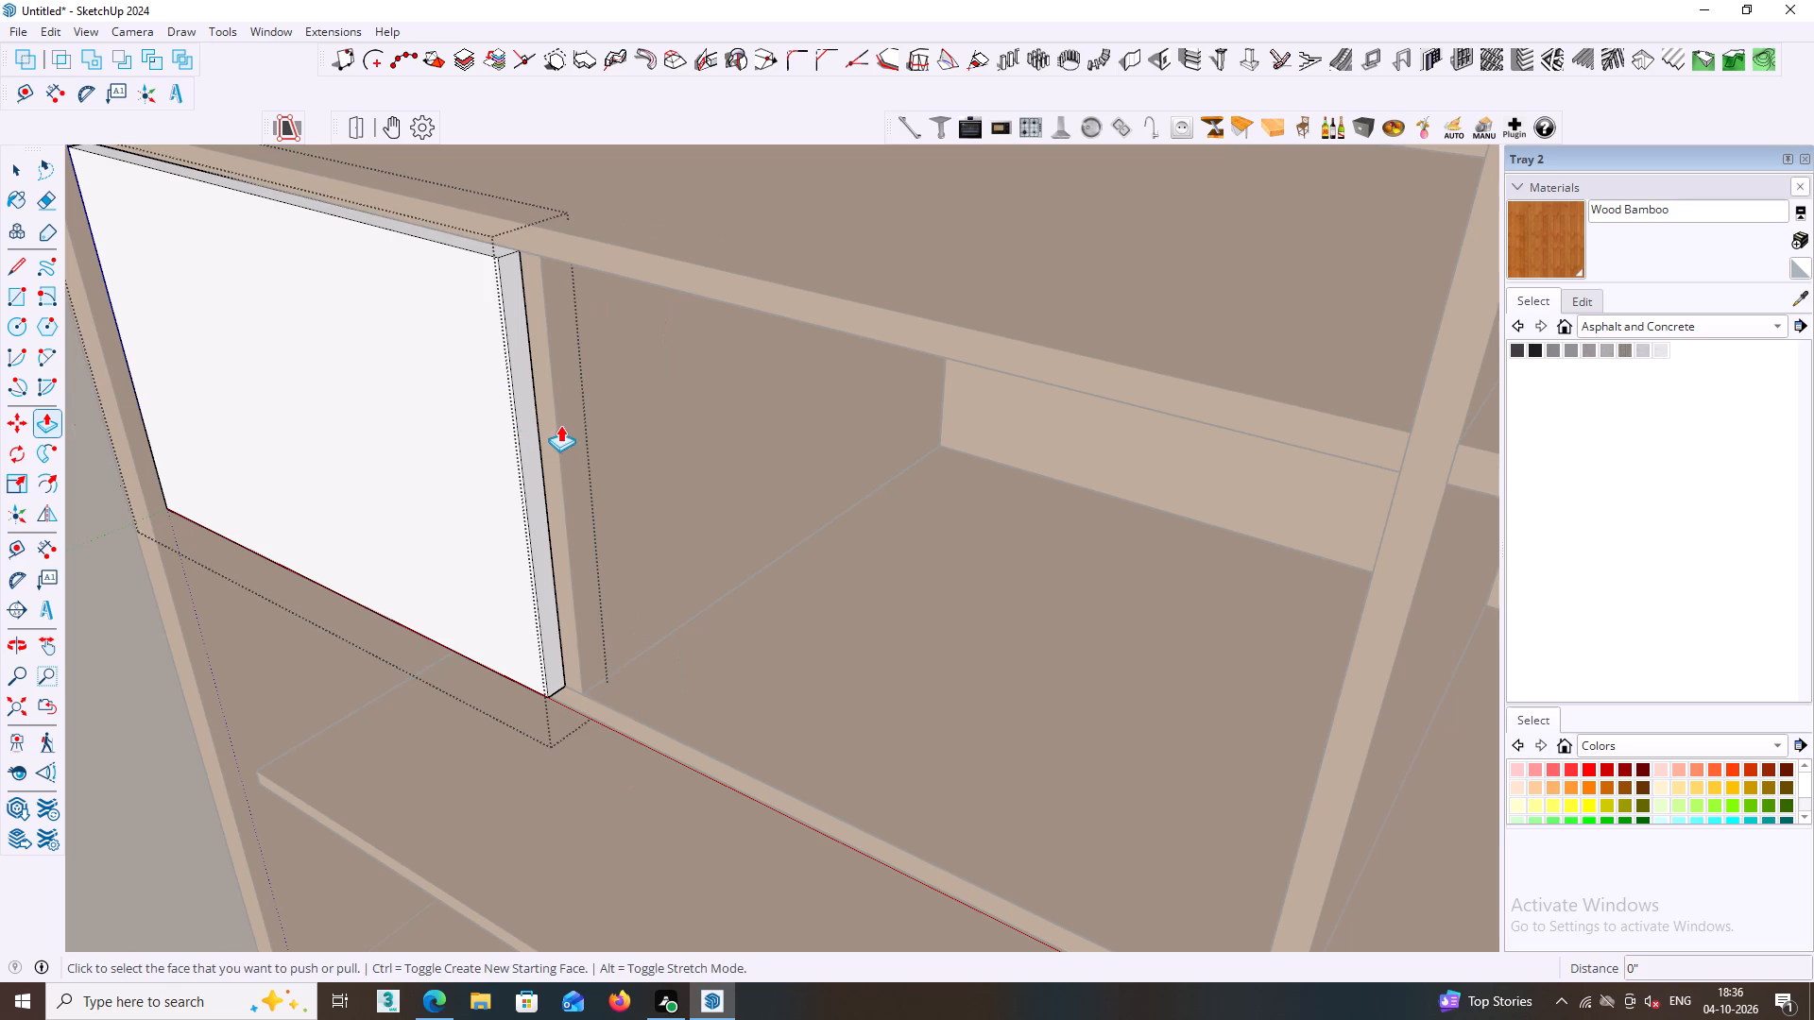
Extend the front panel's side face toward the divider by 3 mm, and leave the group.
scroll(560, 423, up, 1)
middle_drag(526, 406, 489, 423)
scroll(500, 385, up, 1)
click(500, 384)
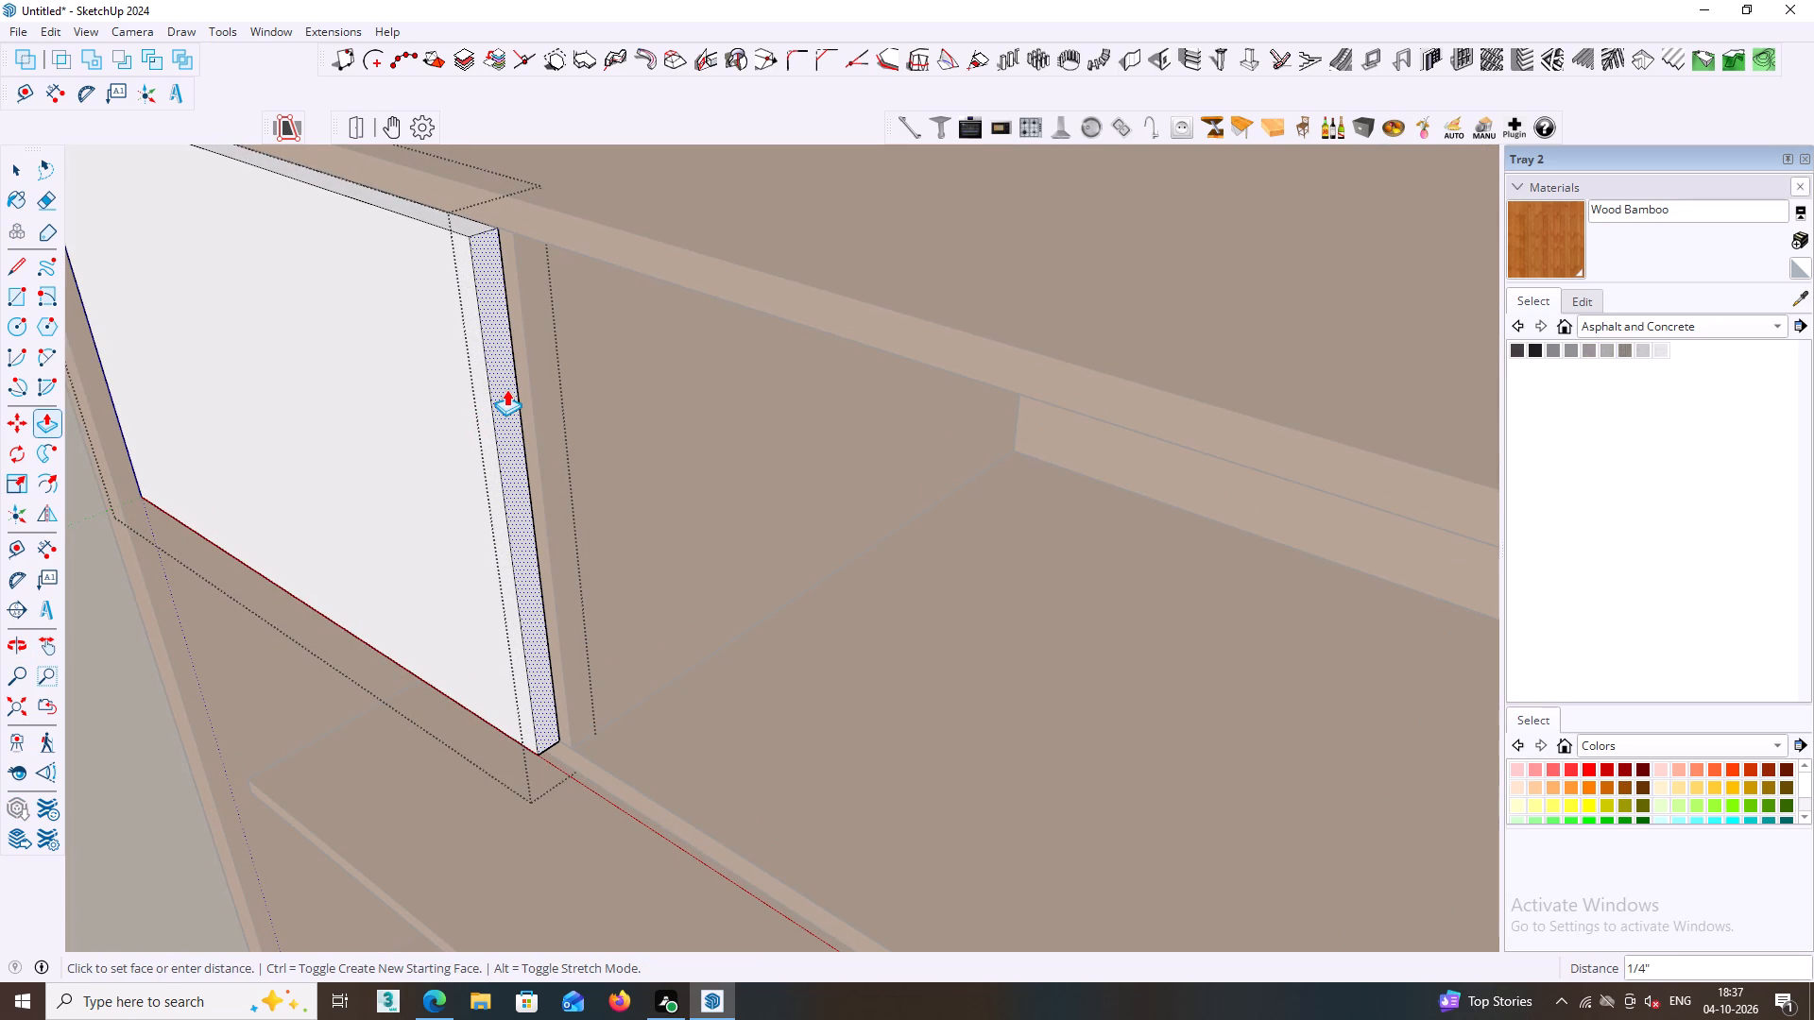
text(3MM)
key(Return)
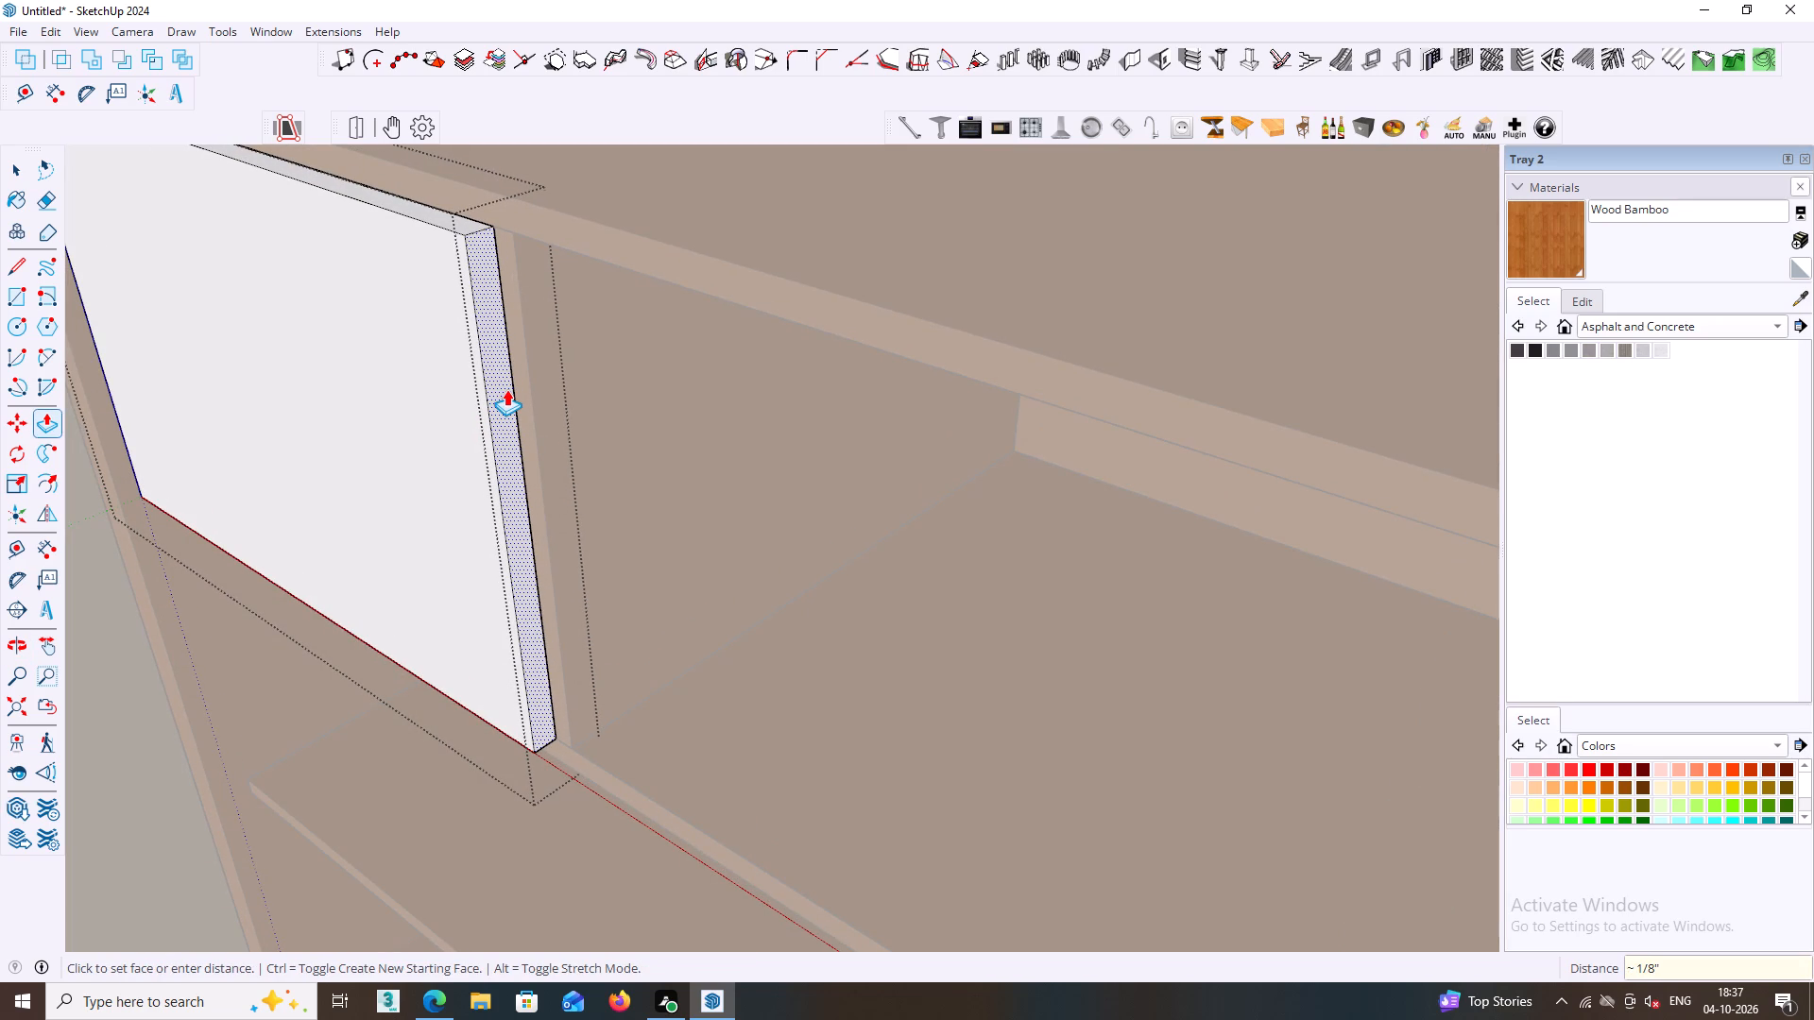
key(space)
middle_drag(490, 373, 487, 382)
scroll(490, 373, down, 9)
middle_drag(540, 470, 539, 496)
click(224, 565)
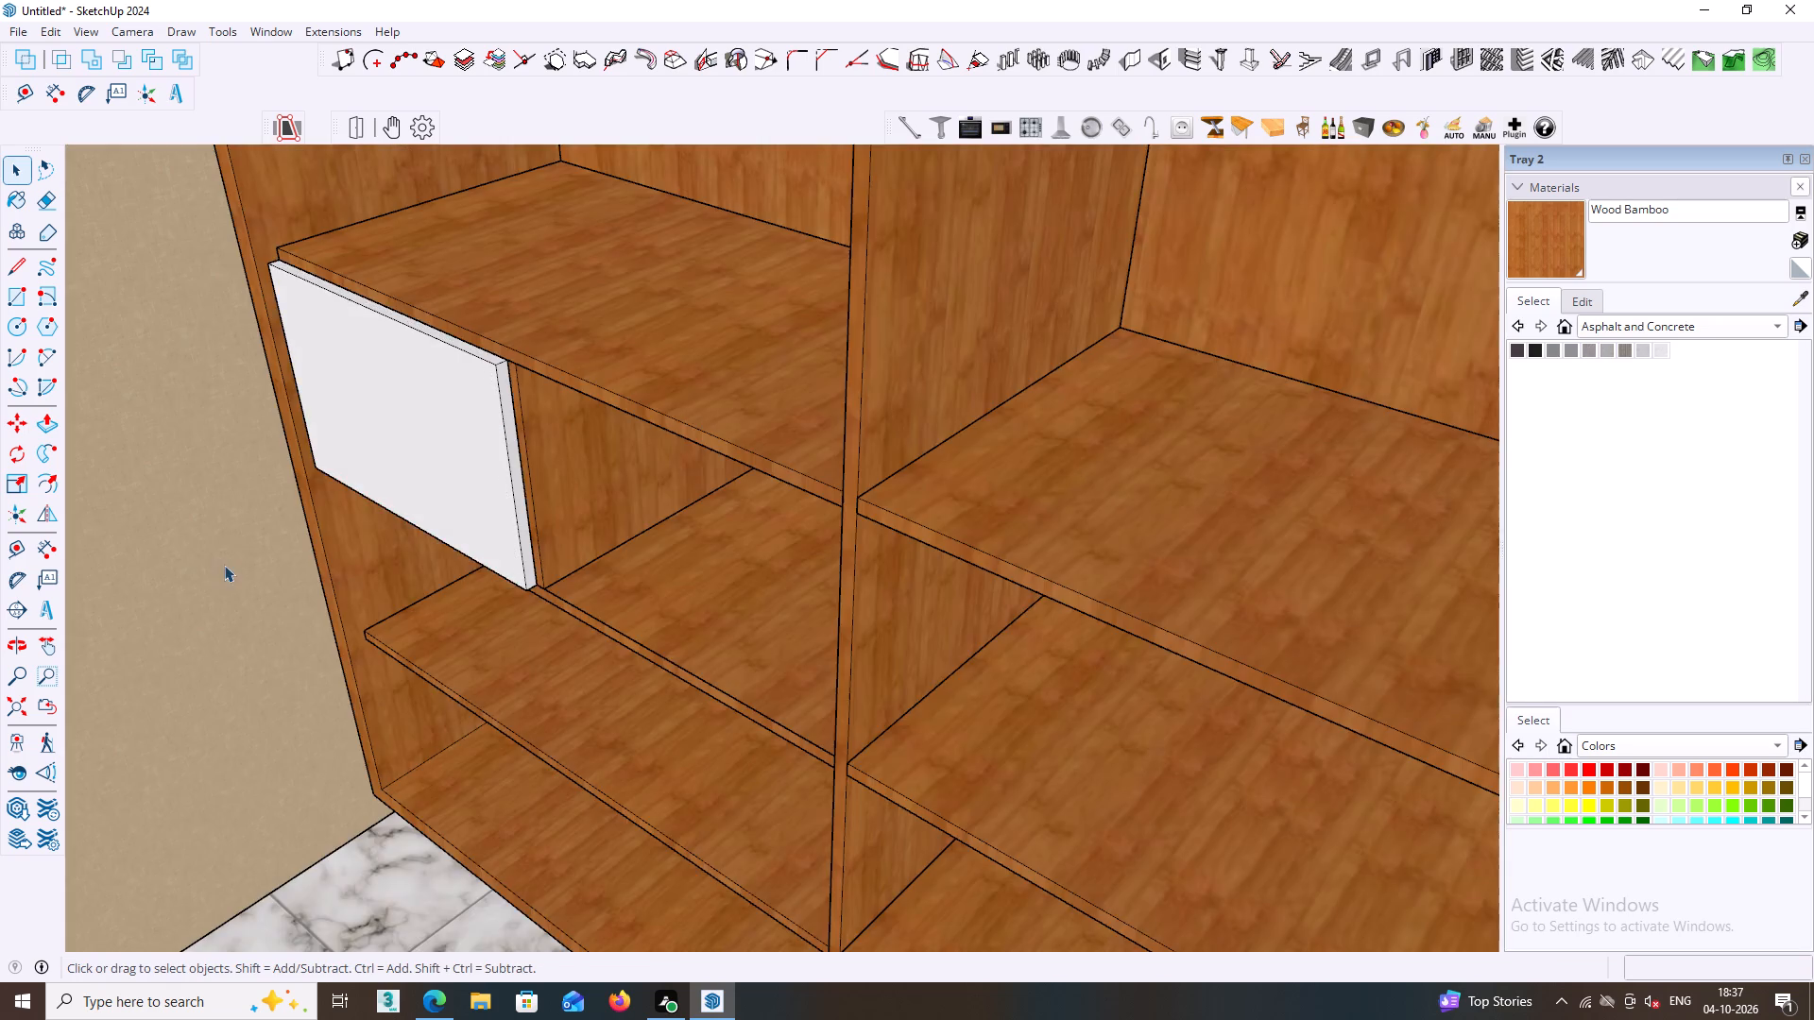
Examine the front panel's fit against the divider and shelves, and the open half of the compartment beside it.
middle_drag(235, 563, 514, 491)
middle_click(545, 485)
scroll(545, 485, down, 3)
middle_drag(591, 464, 749, 319)
scroll(550, 317, up, 1)
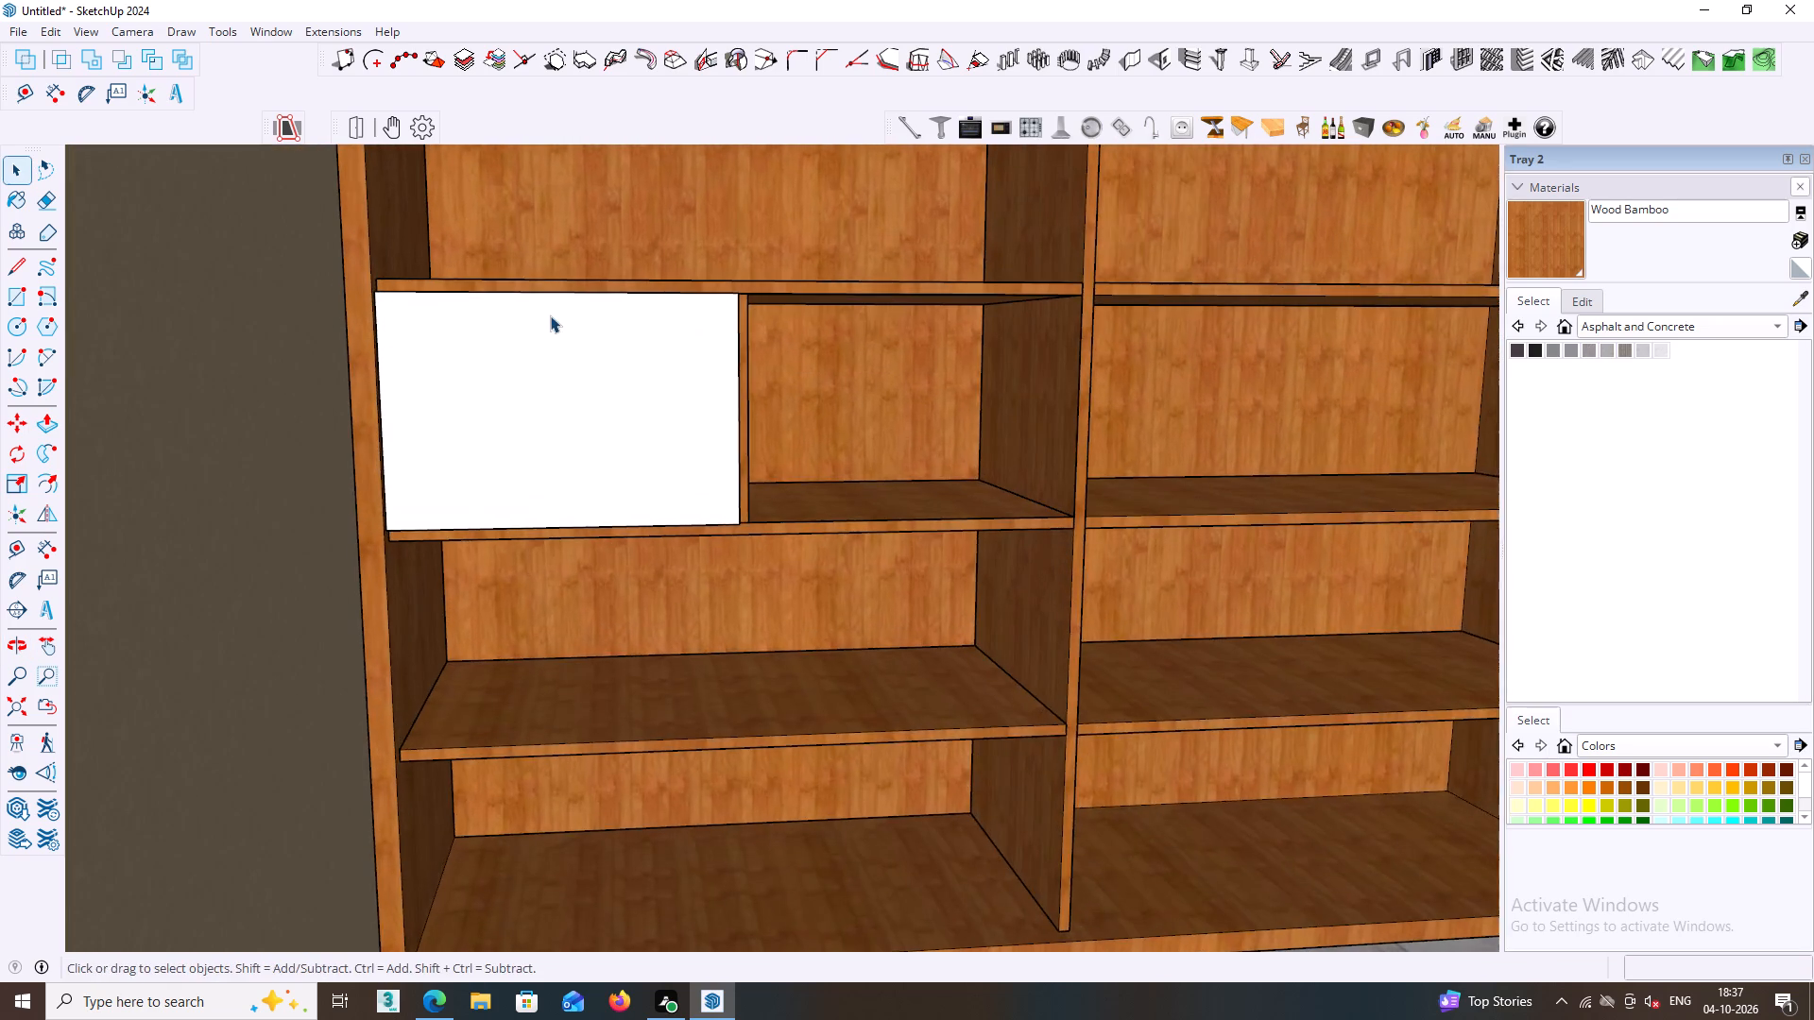
scroll(550, 315, up, 1)
middle_drag(613, 315, 475, 346)
scroll(515, 344, up, 2)
middle_drag(684, 377, 602, 378)
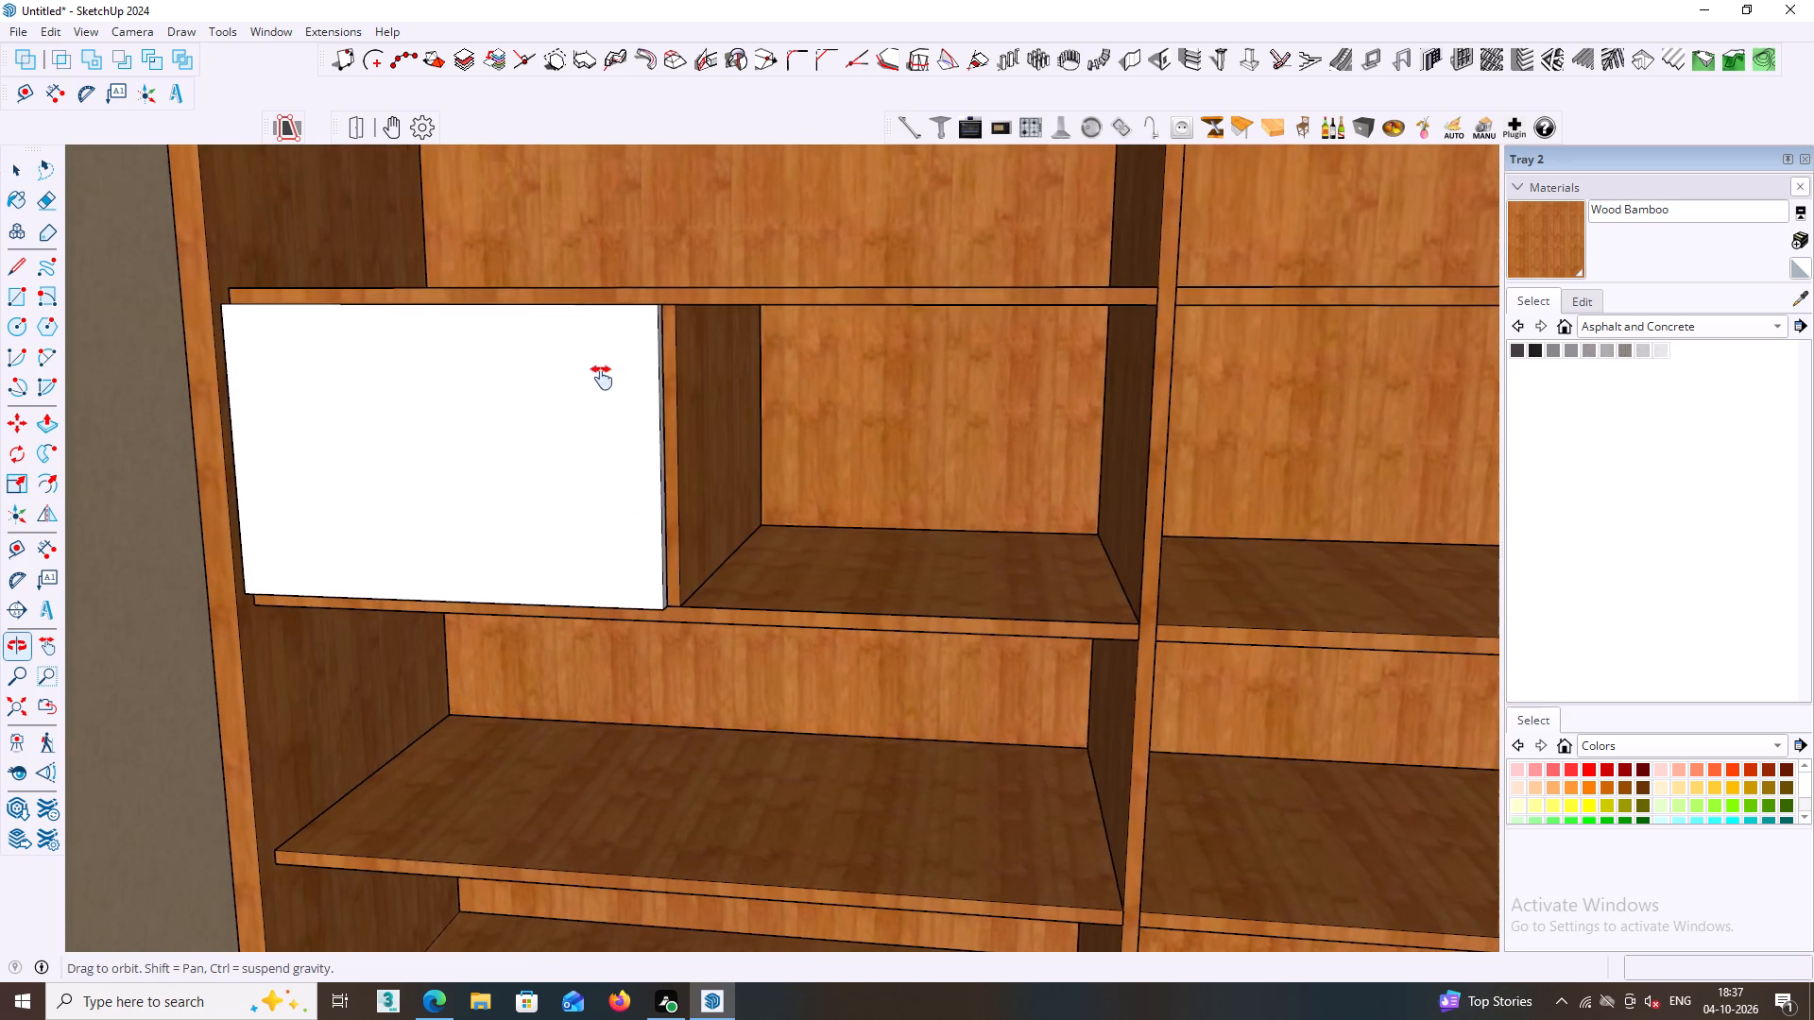
middle_drag(602, 378, 588, 382)
middle_drag(512, 405, 562, 410)
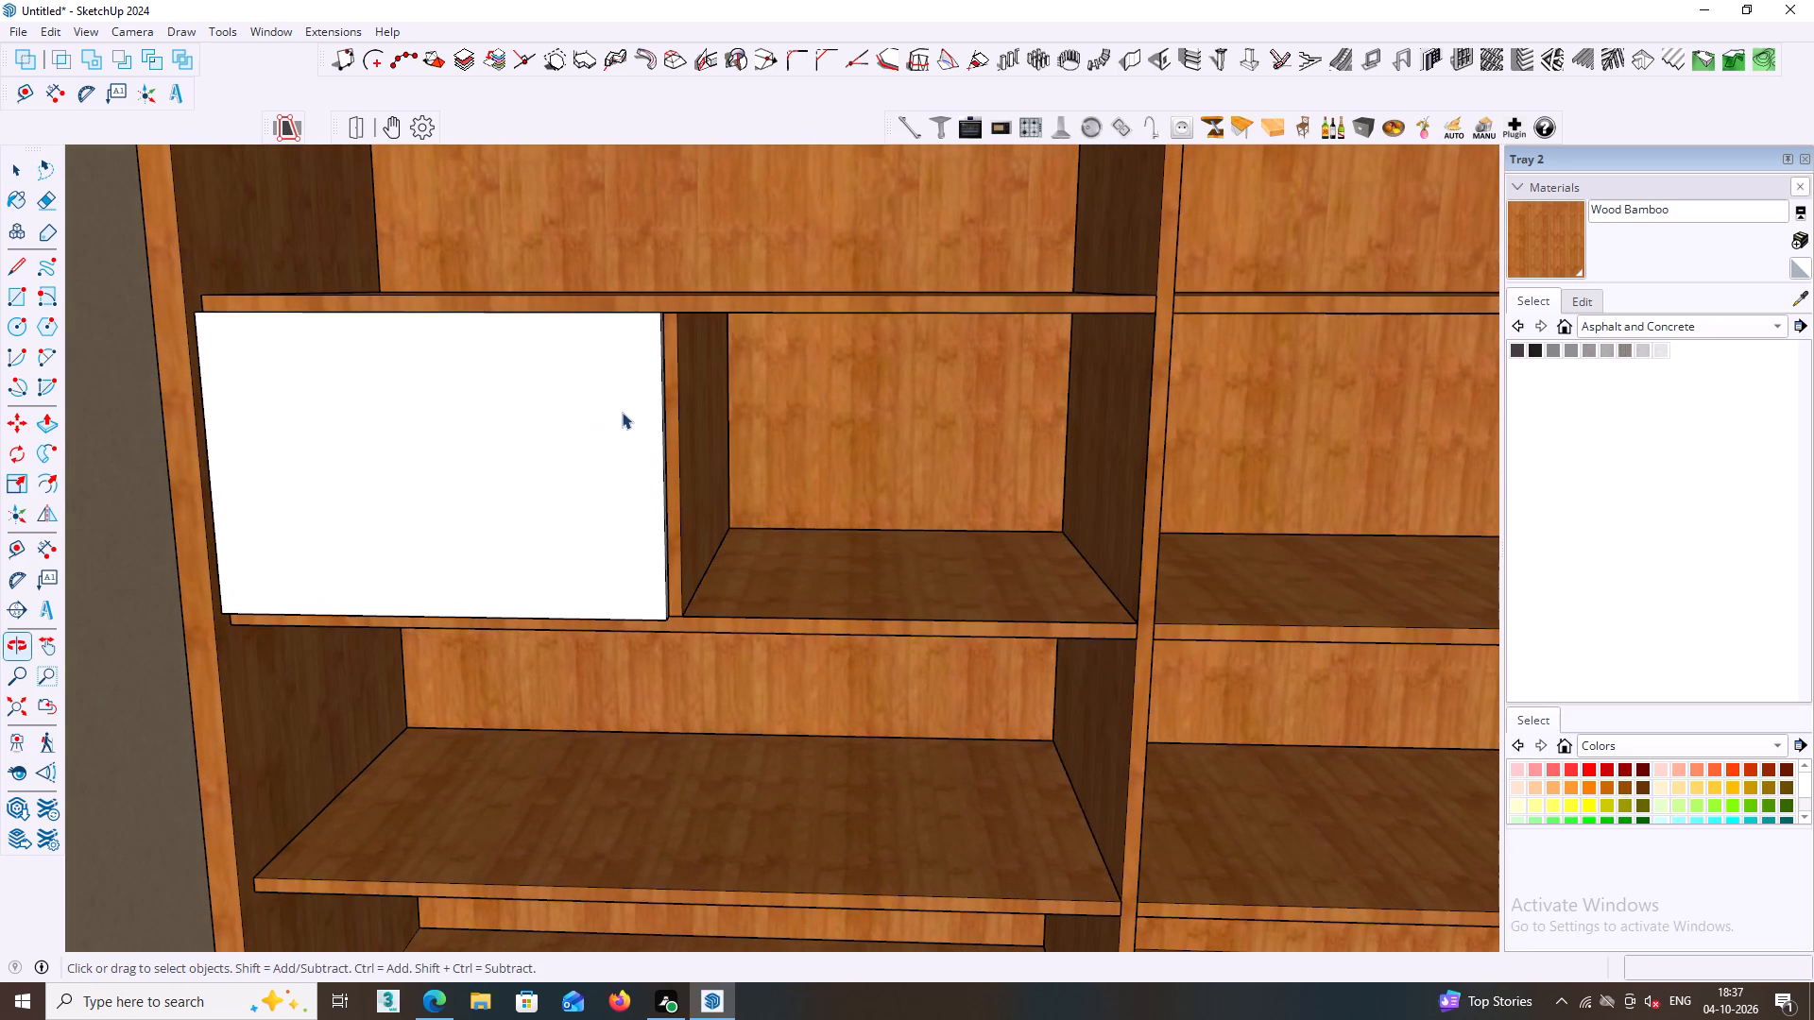
middle_drag(622, 484, 580, 565)
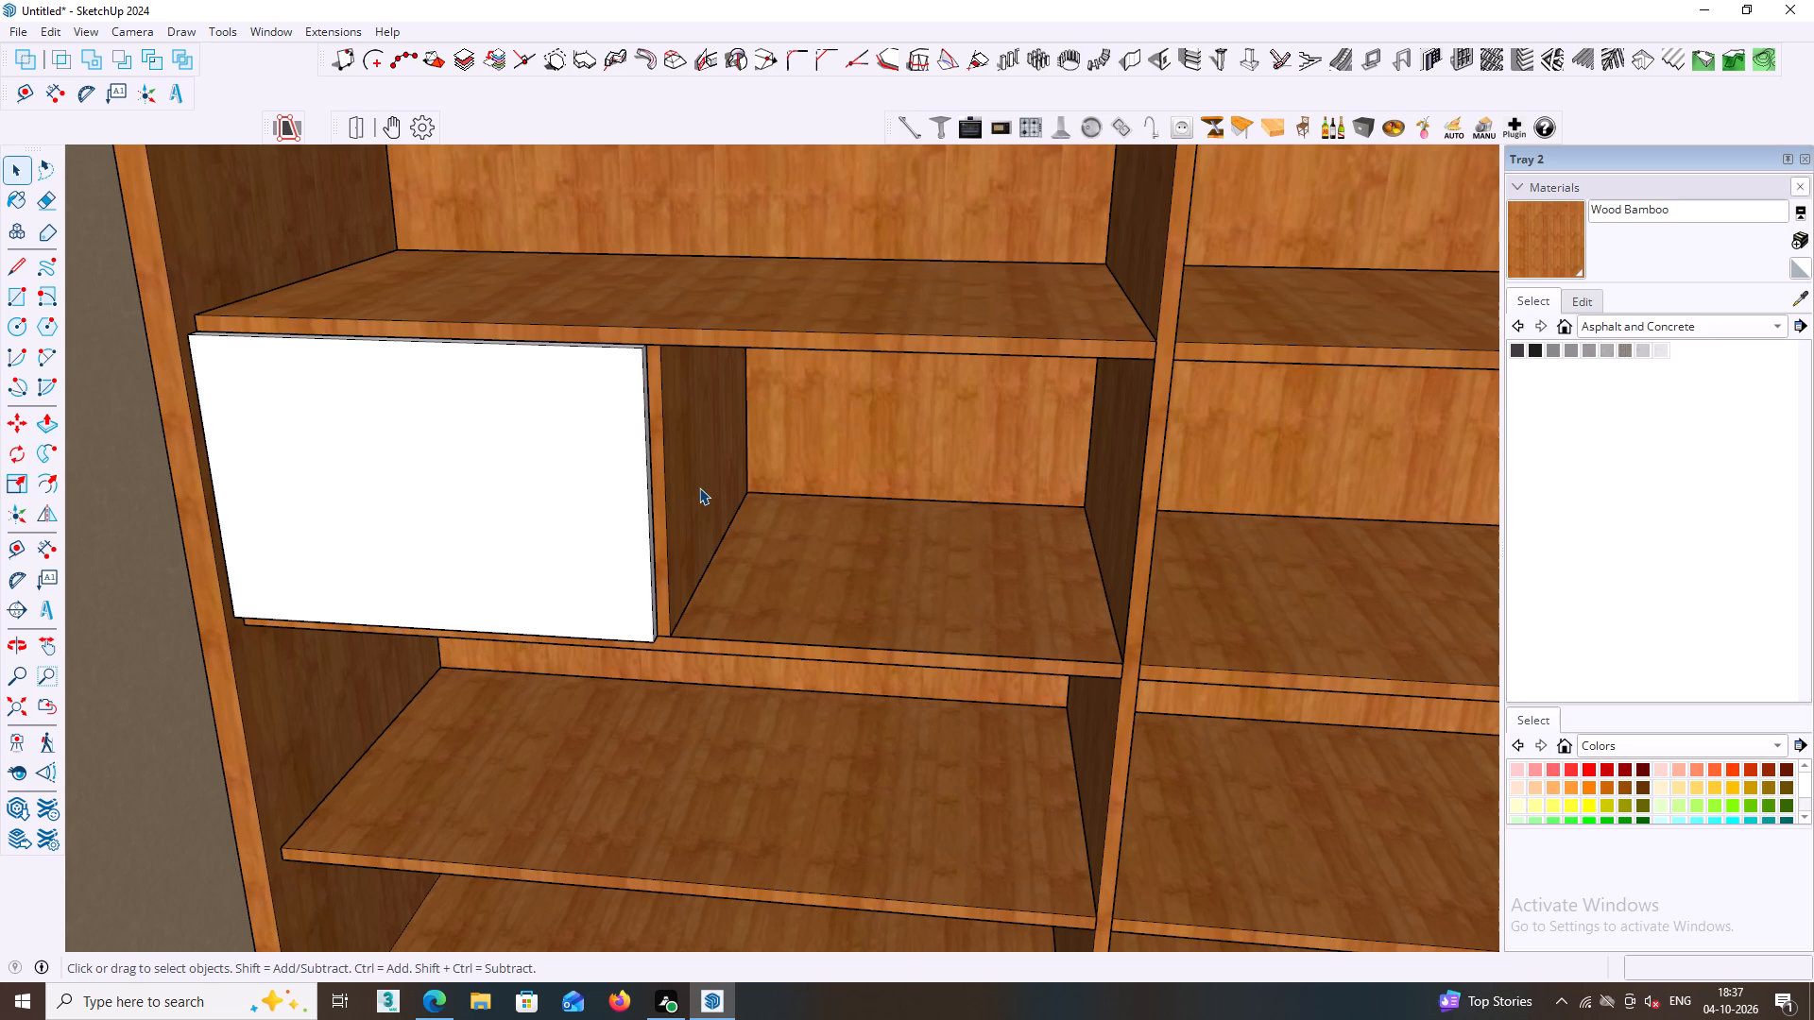
middle_drag(678, 473, 757, 459)
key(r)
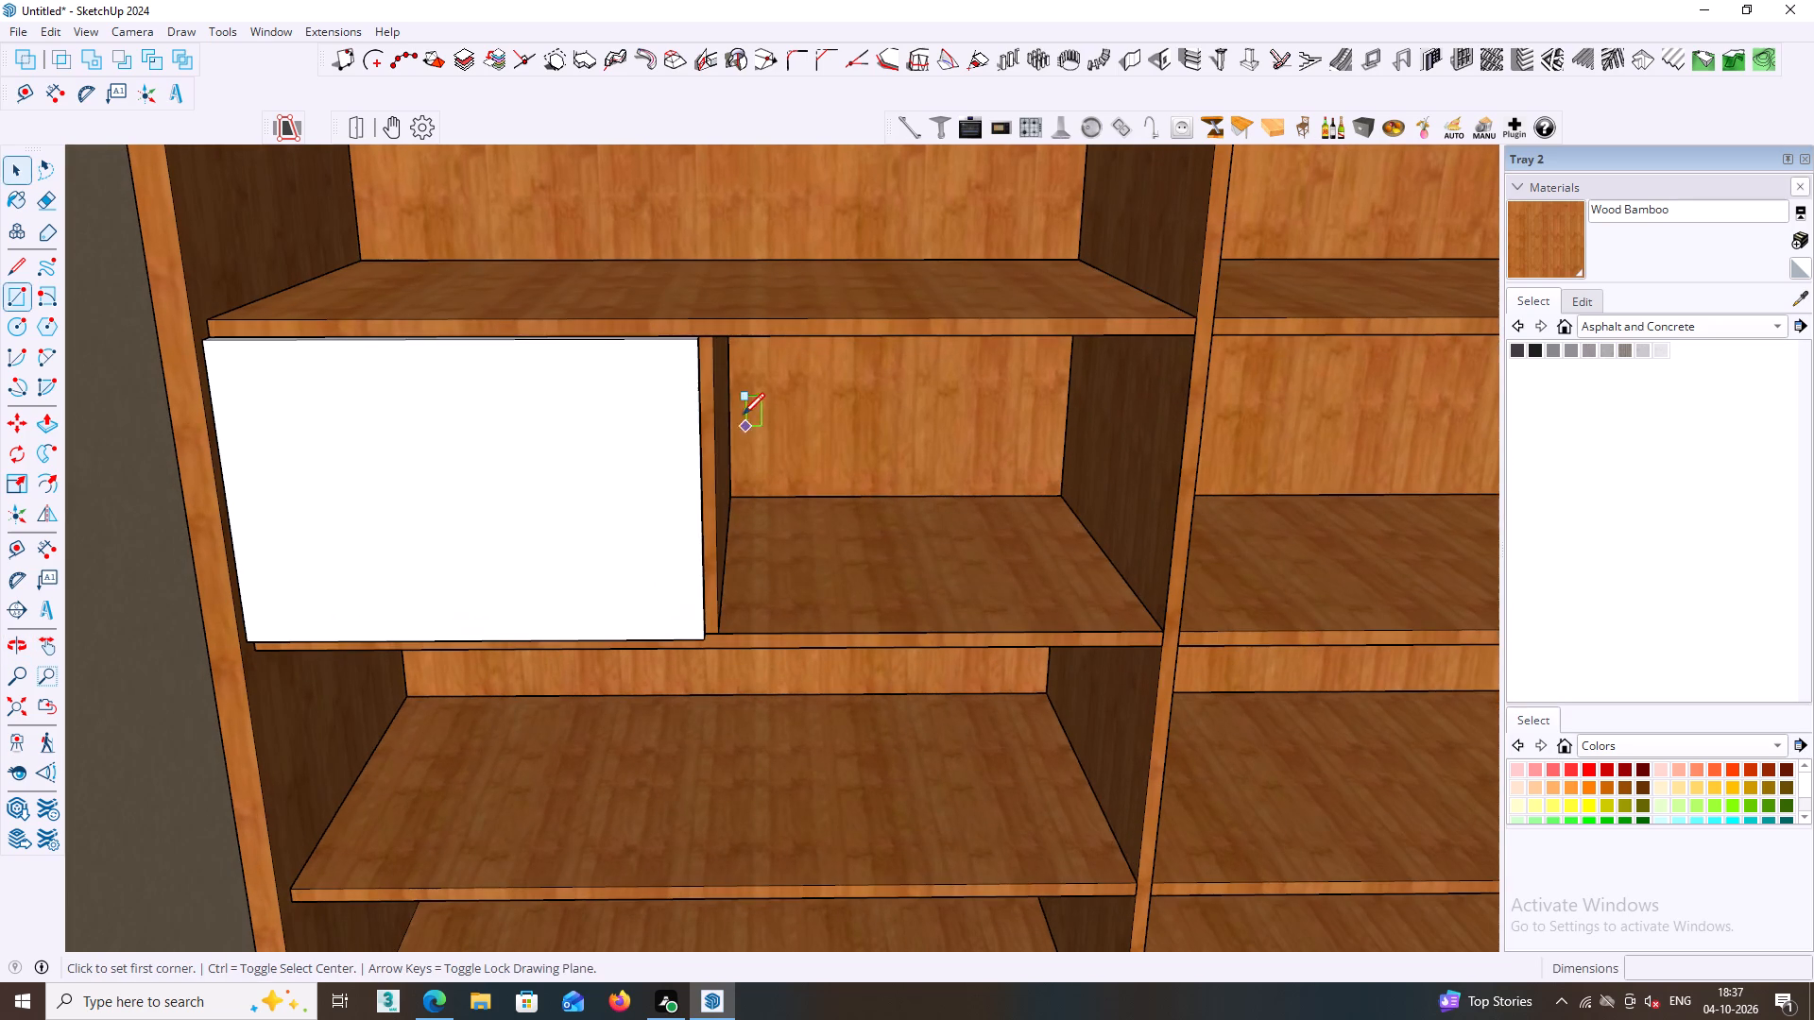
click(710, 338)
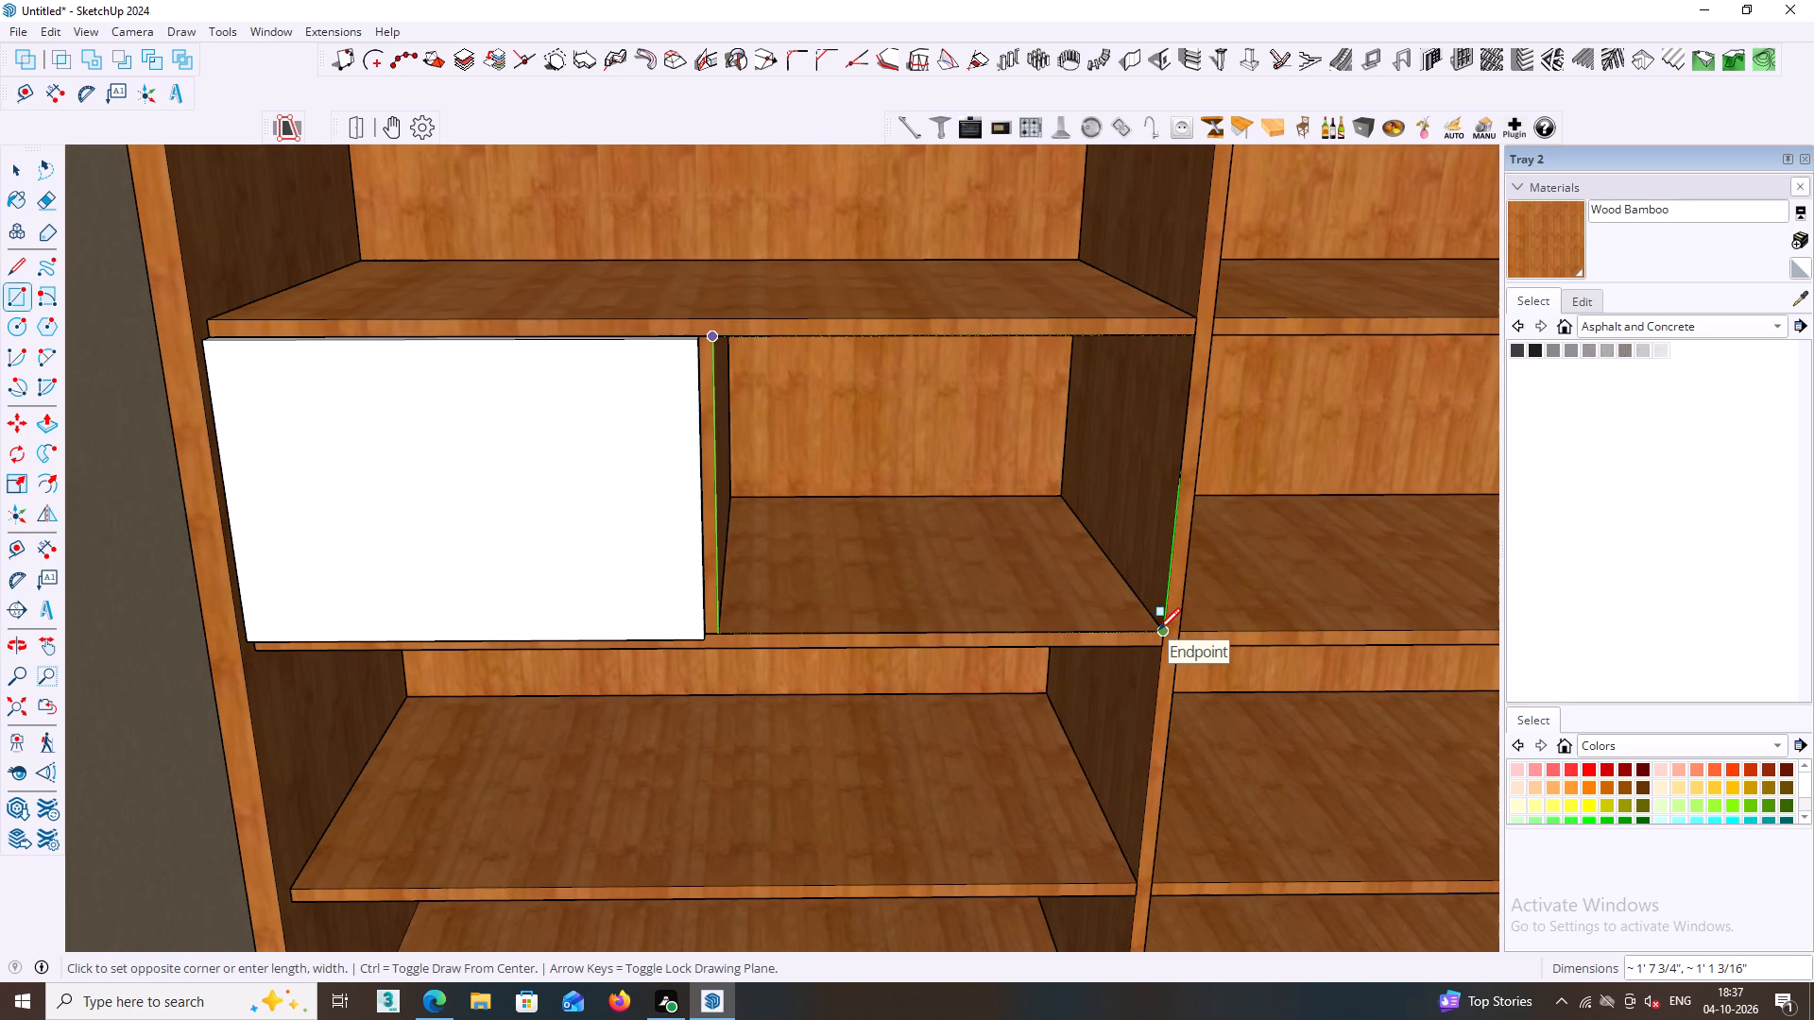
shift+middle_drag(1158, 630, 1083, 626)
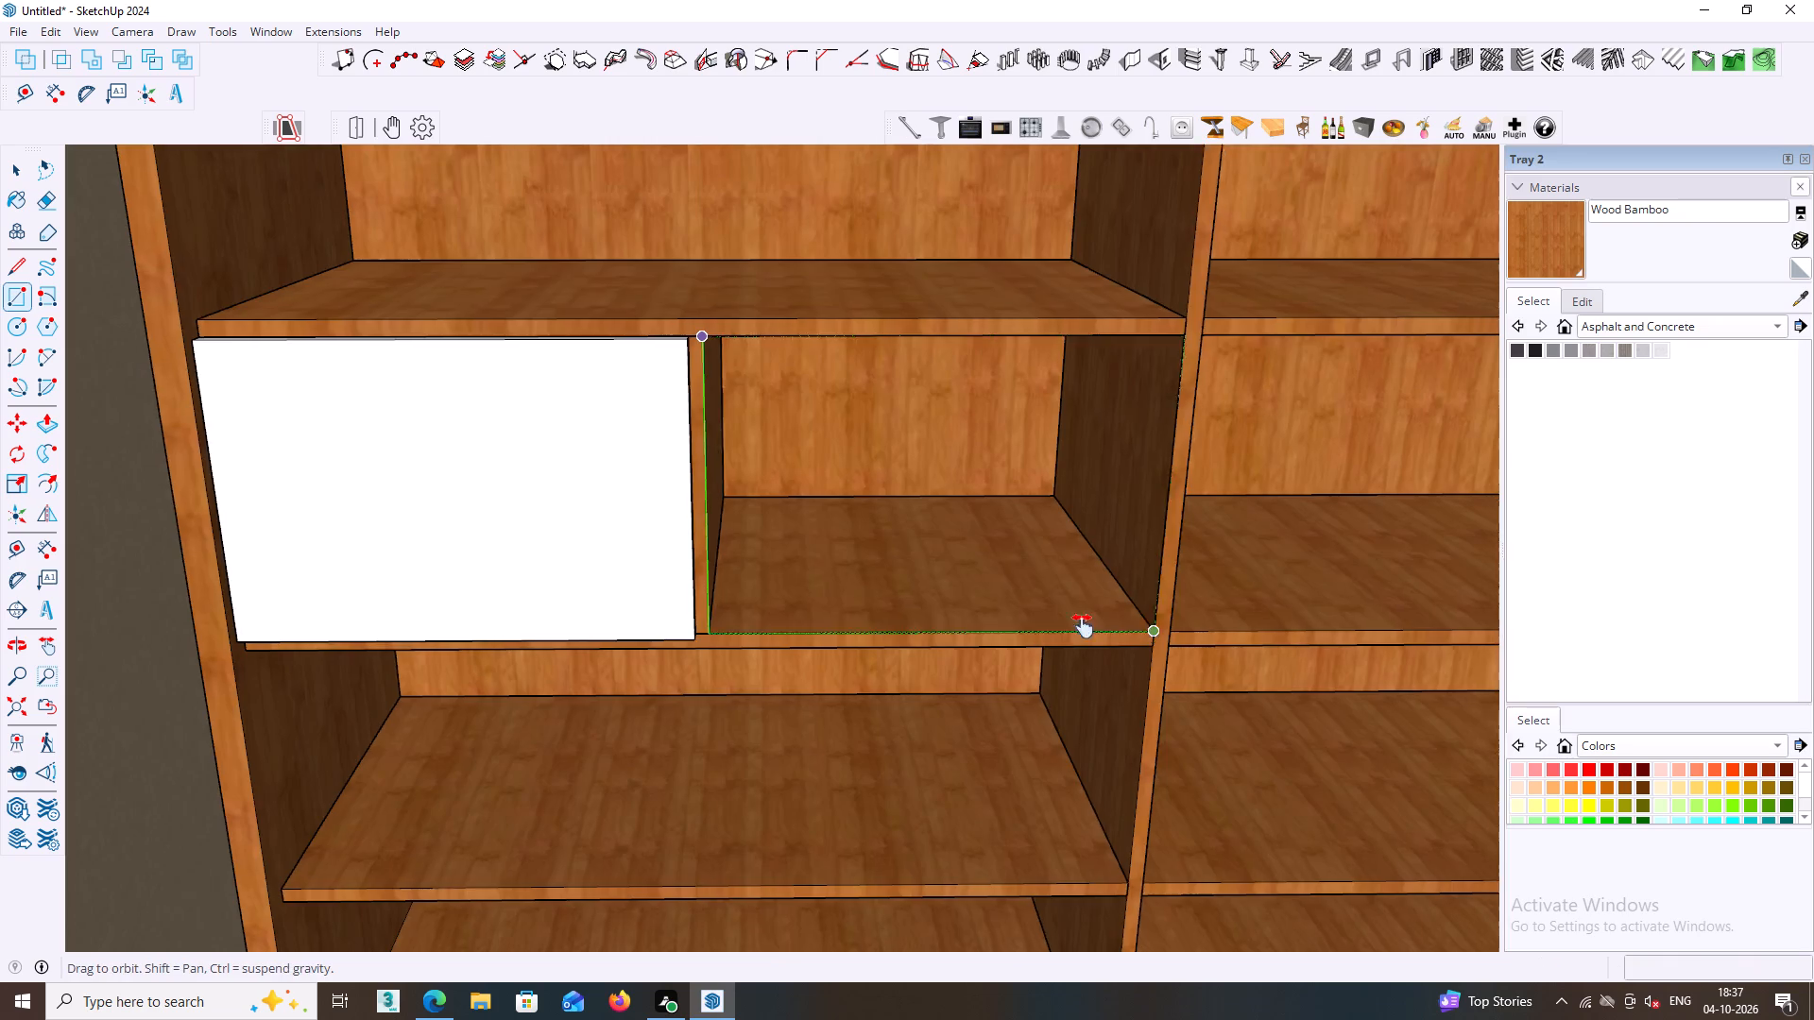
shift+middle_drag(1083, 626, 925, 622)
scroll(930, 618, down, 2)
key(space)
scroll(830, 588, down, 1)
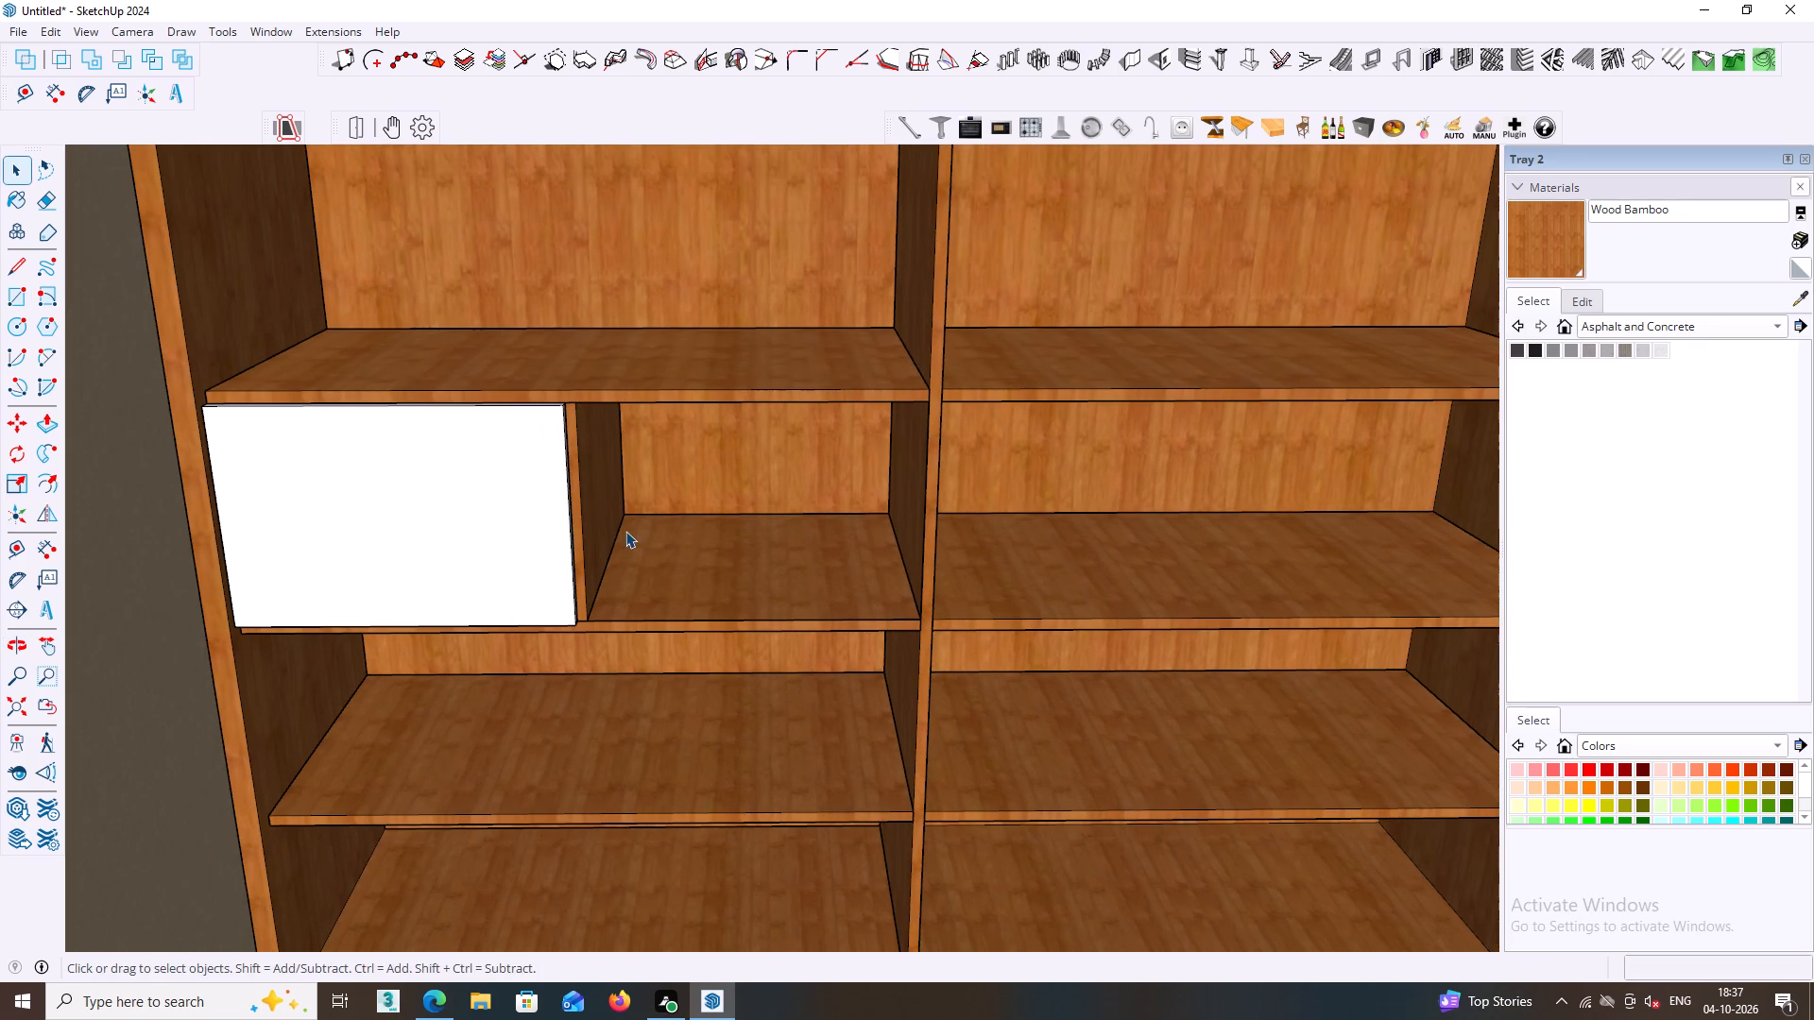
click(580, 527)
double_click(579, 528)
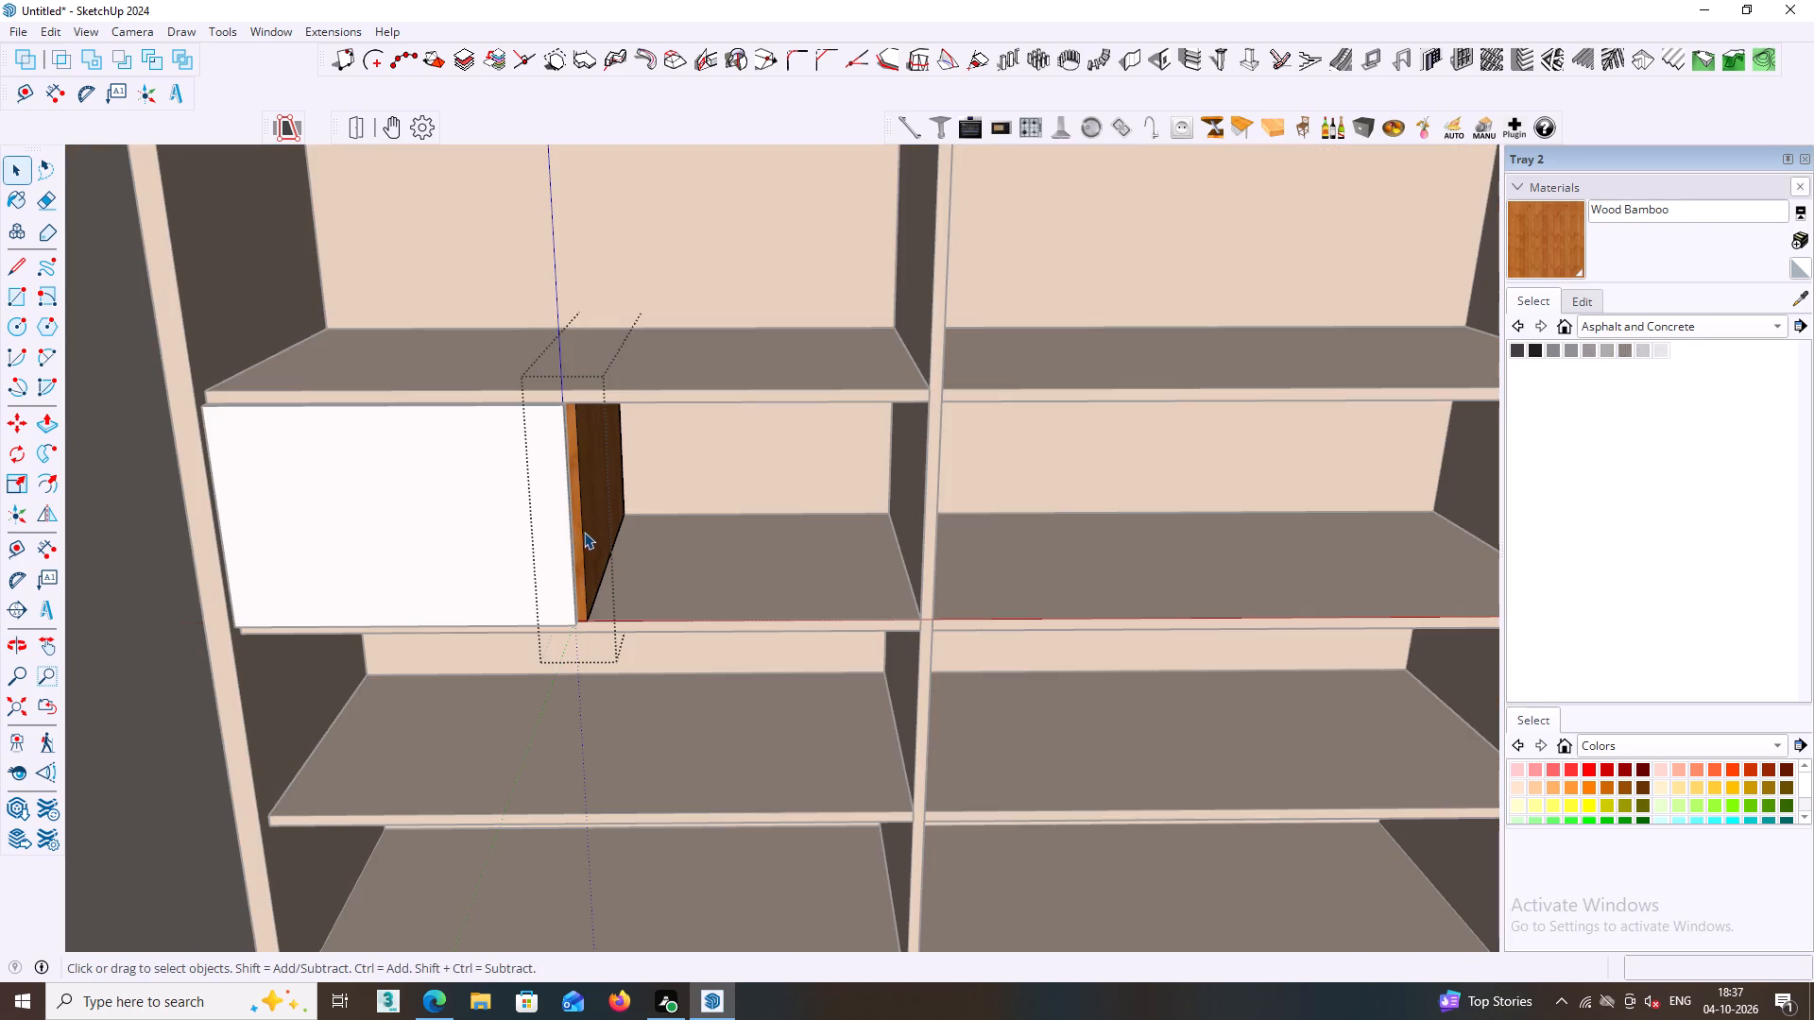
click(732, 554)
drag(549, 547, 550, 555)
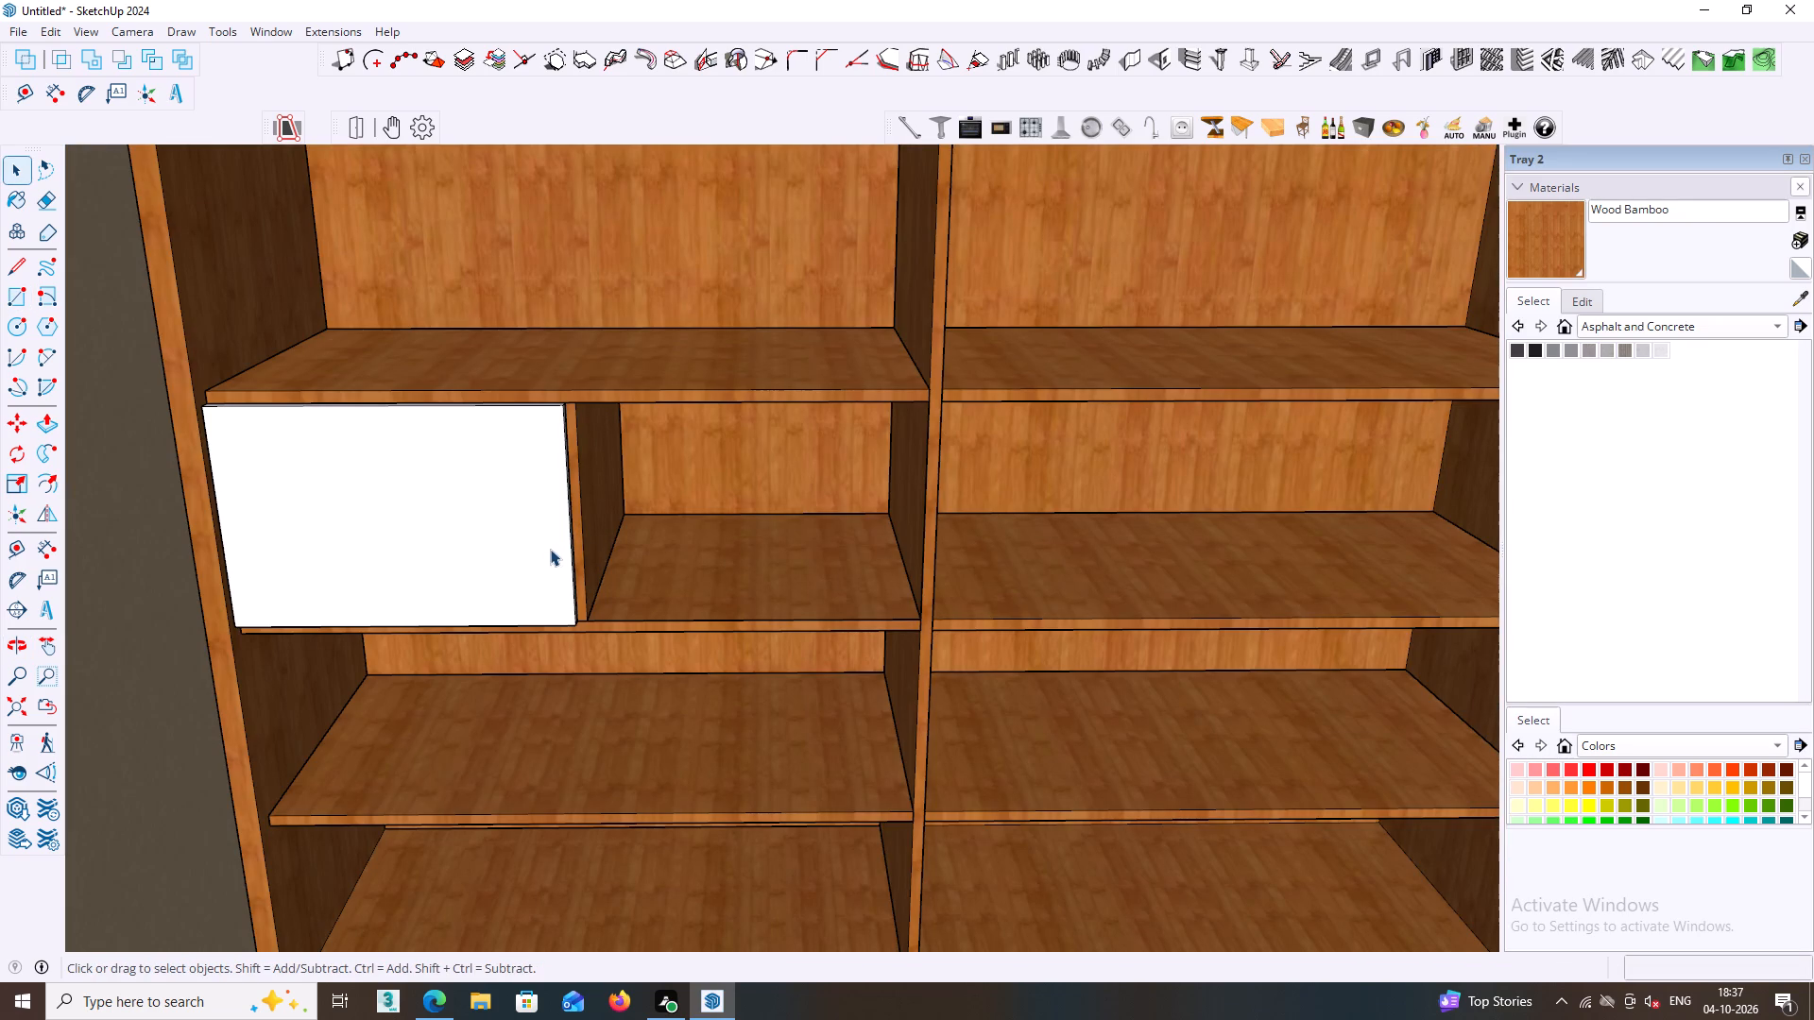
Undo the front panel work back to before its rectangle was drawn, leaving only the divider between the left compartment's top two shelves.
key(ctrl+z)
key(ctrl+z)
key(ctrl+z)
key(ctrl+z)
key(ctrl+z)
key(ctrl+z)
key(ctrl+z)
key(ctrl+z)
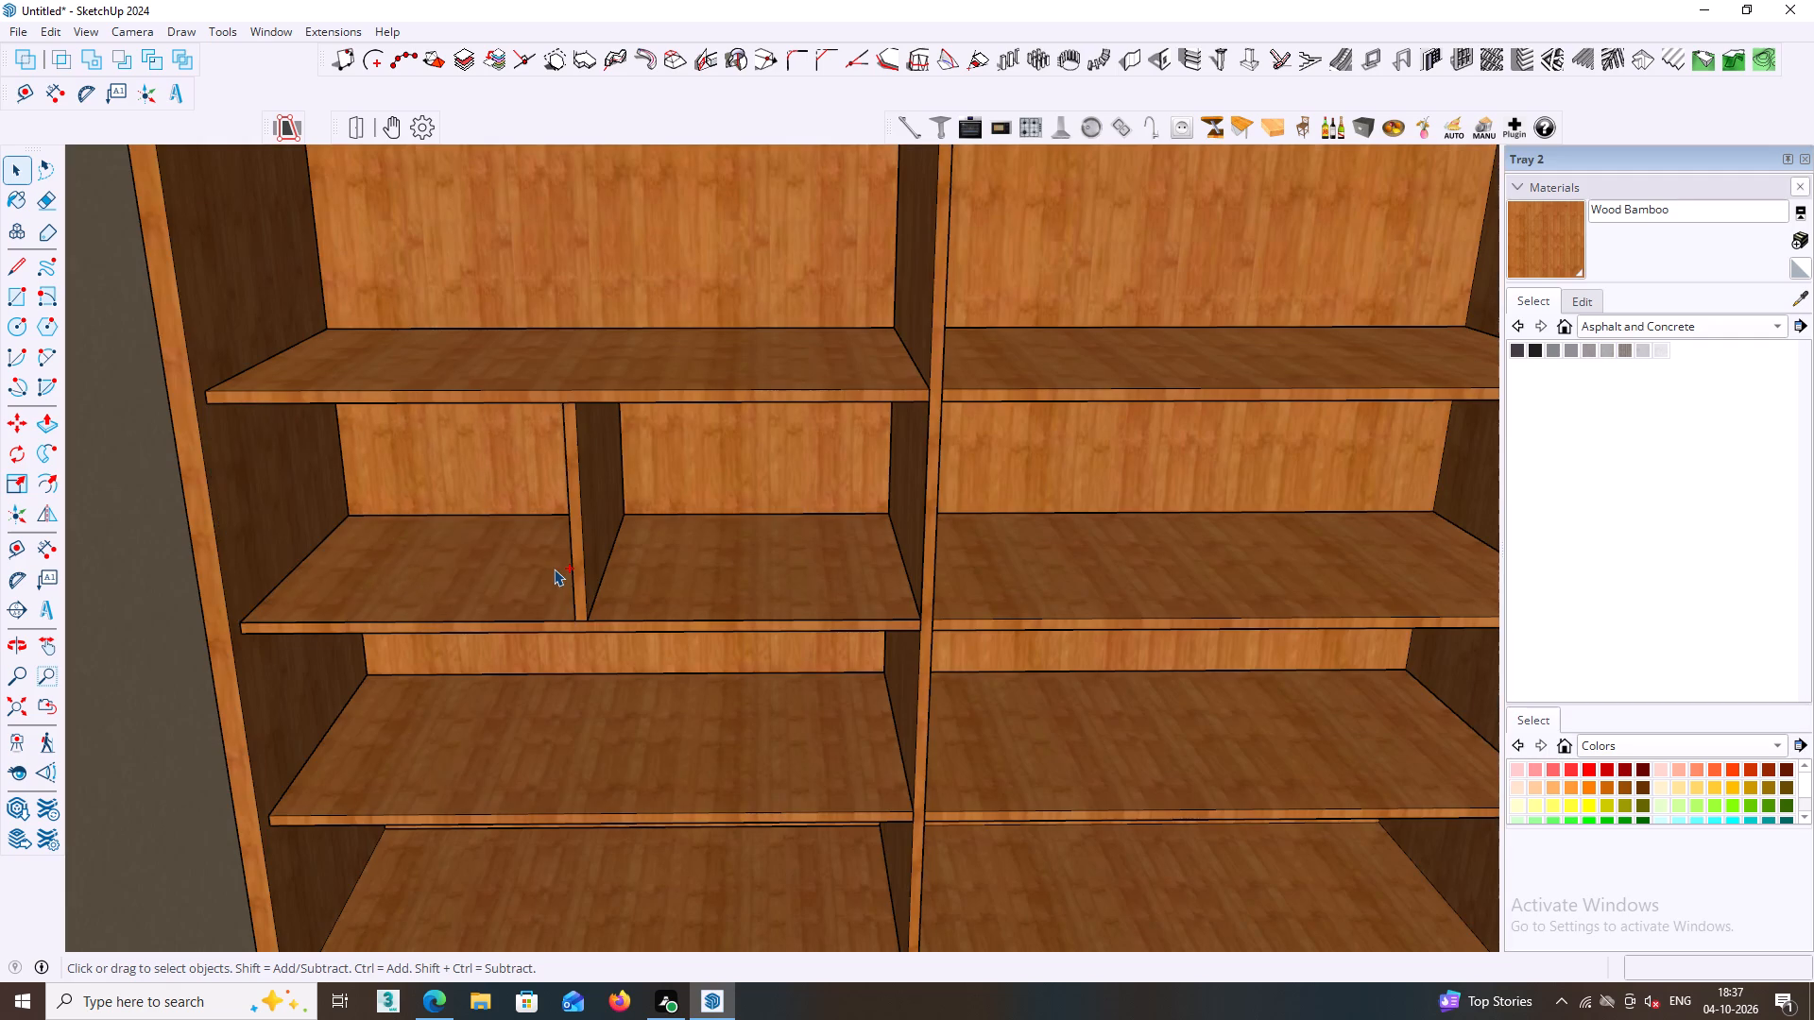
Draw a vertical line about 1' 1 3/16" long between the middles of the front edges of the right compartment's top two shelves.
scroll(554, 565, down, 3)
click(575, 543)
middle_drag(580, 550, 564, 542)
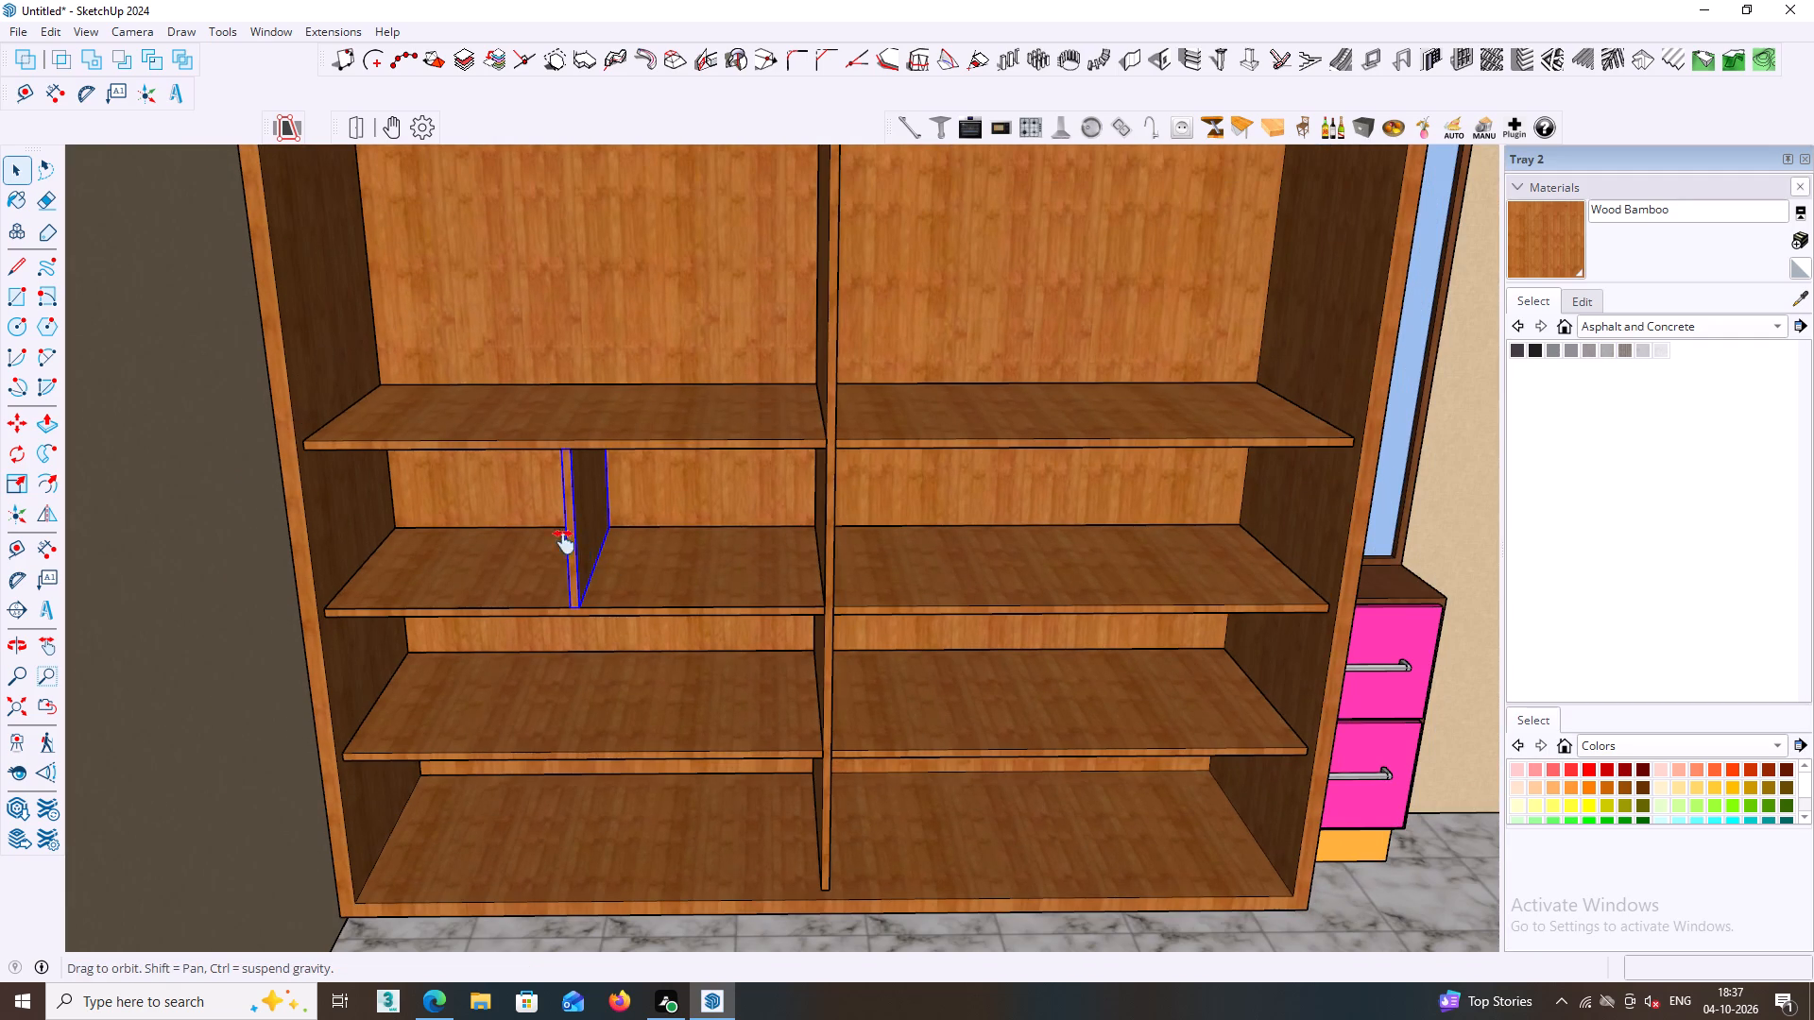
middle_drag(564, 542, 373, 512)
scroll(646, 535, down, 3)
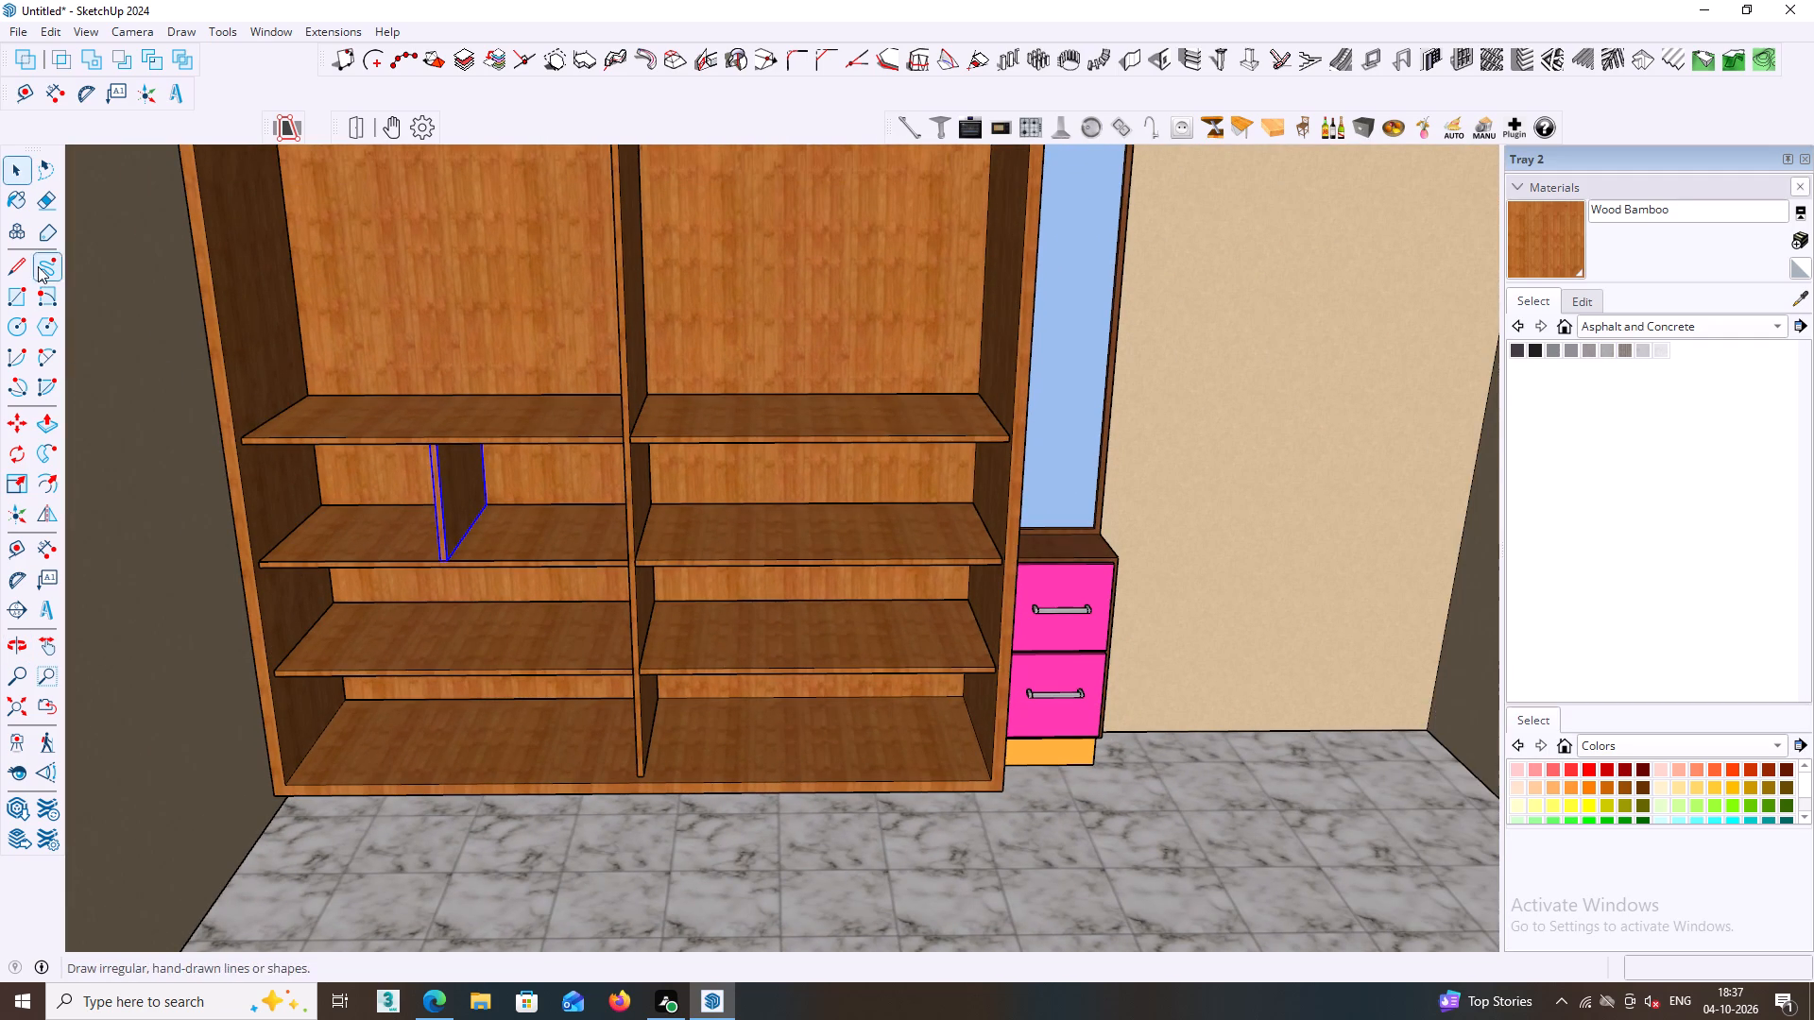
click(18, 262)
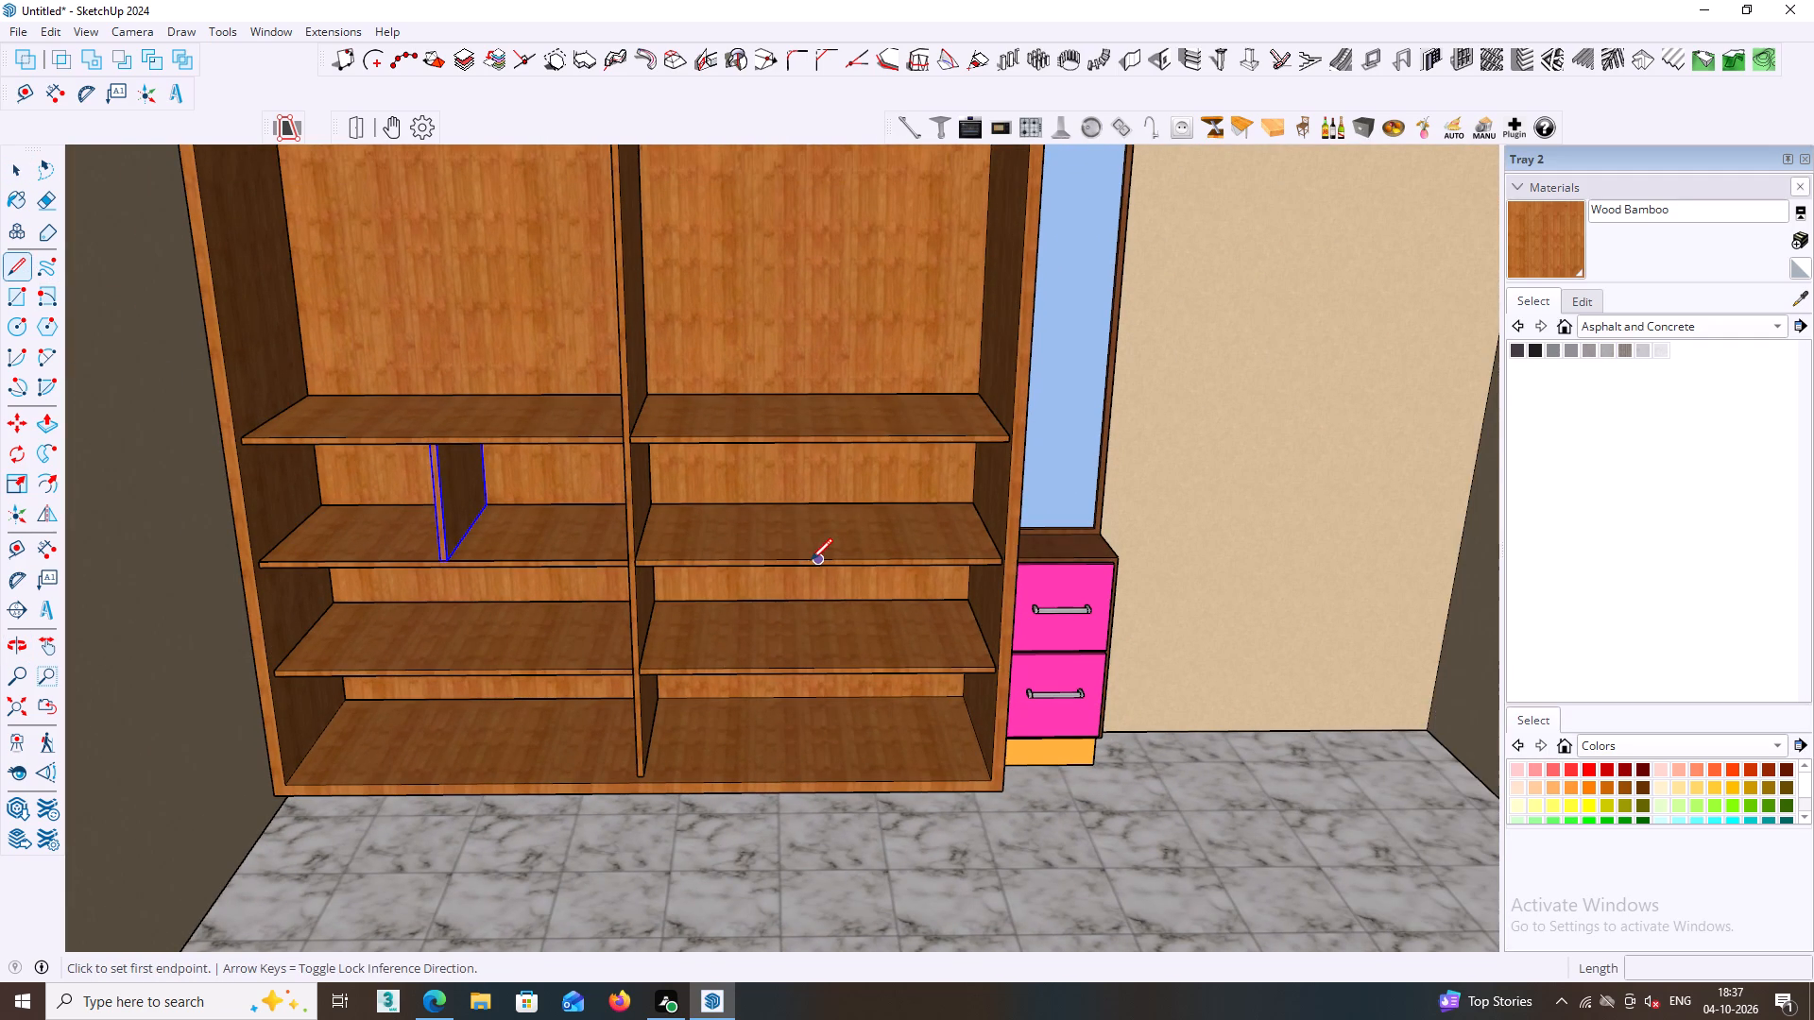
click(817, 558)
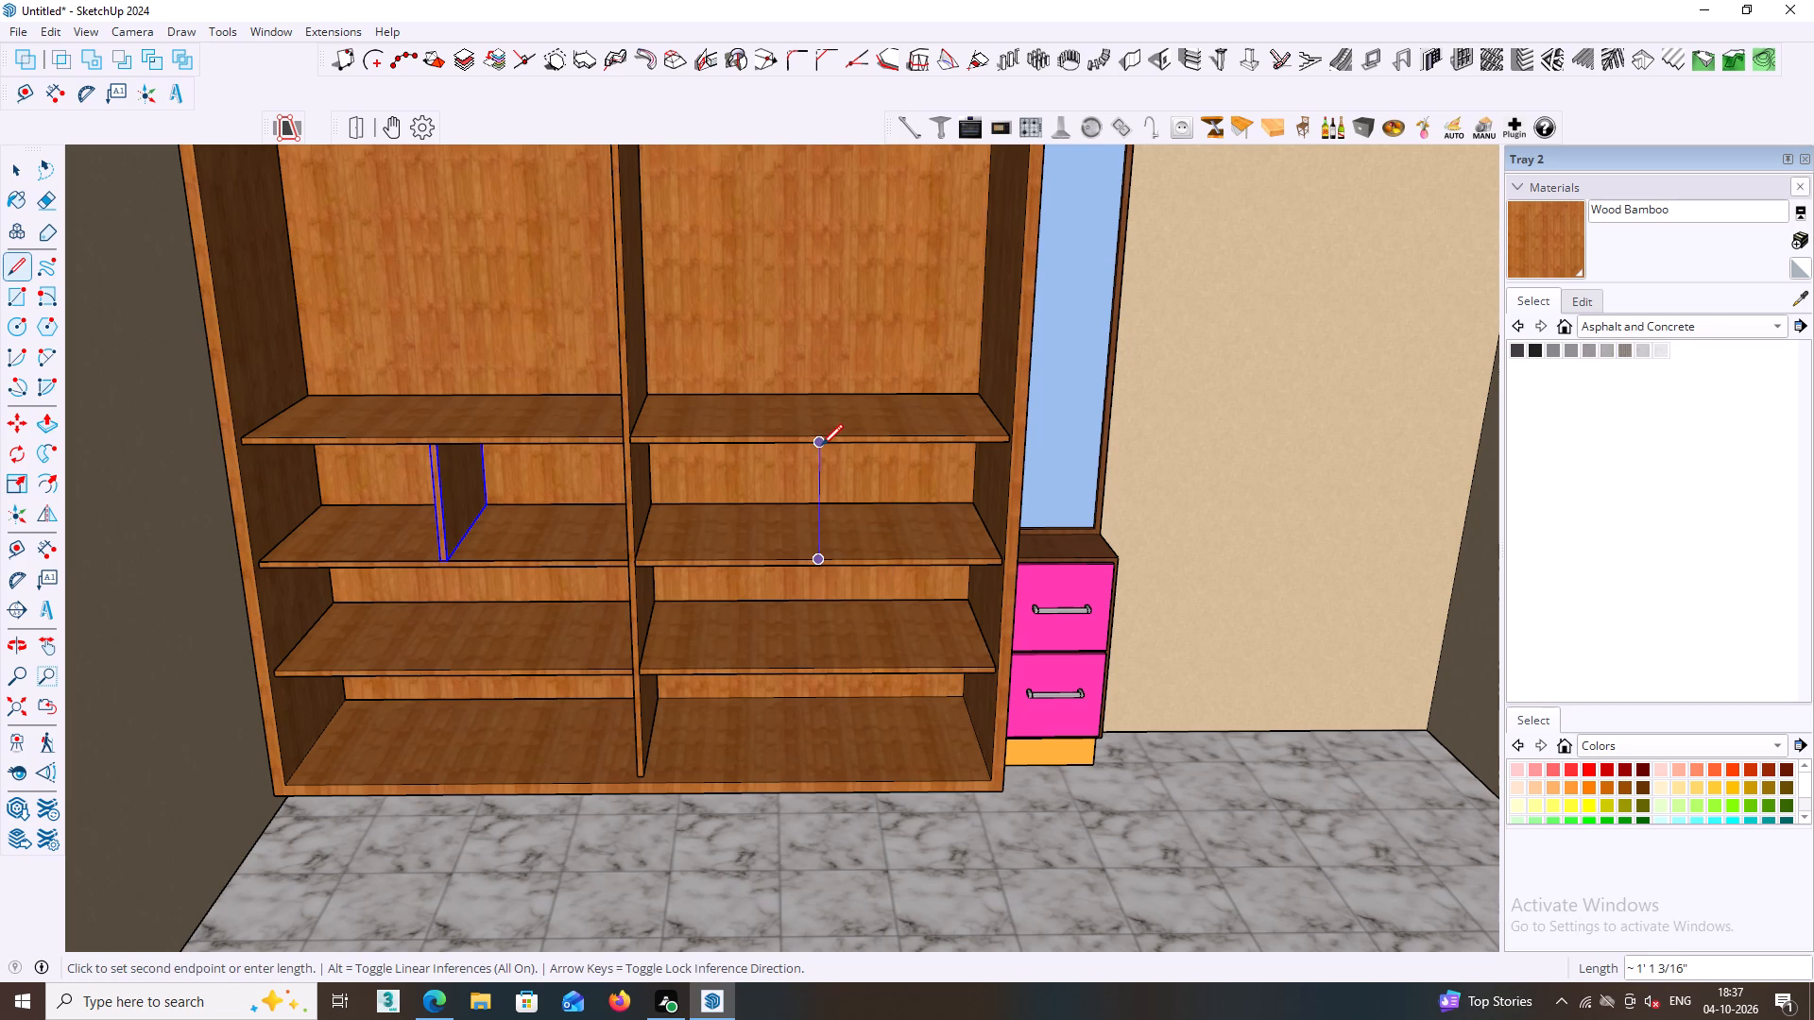
click(821, 446)
key(space)
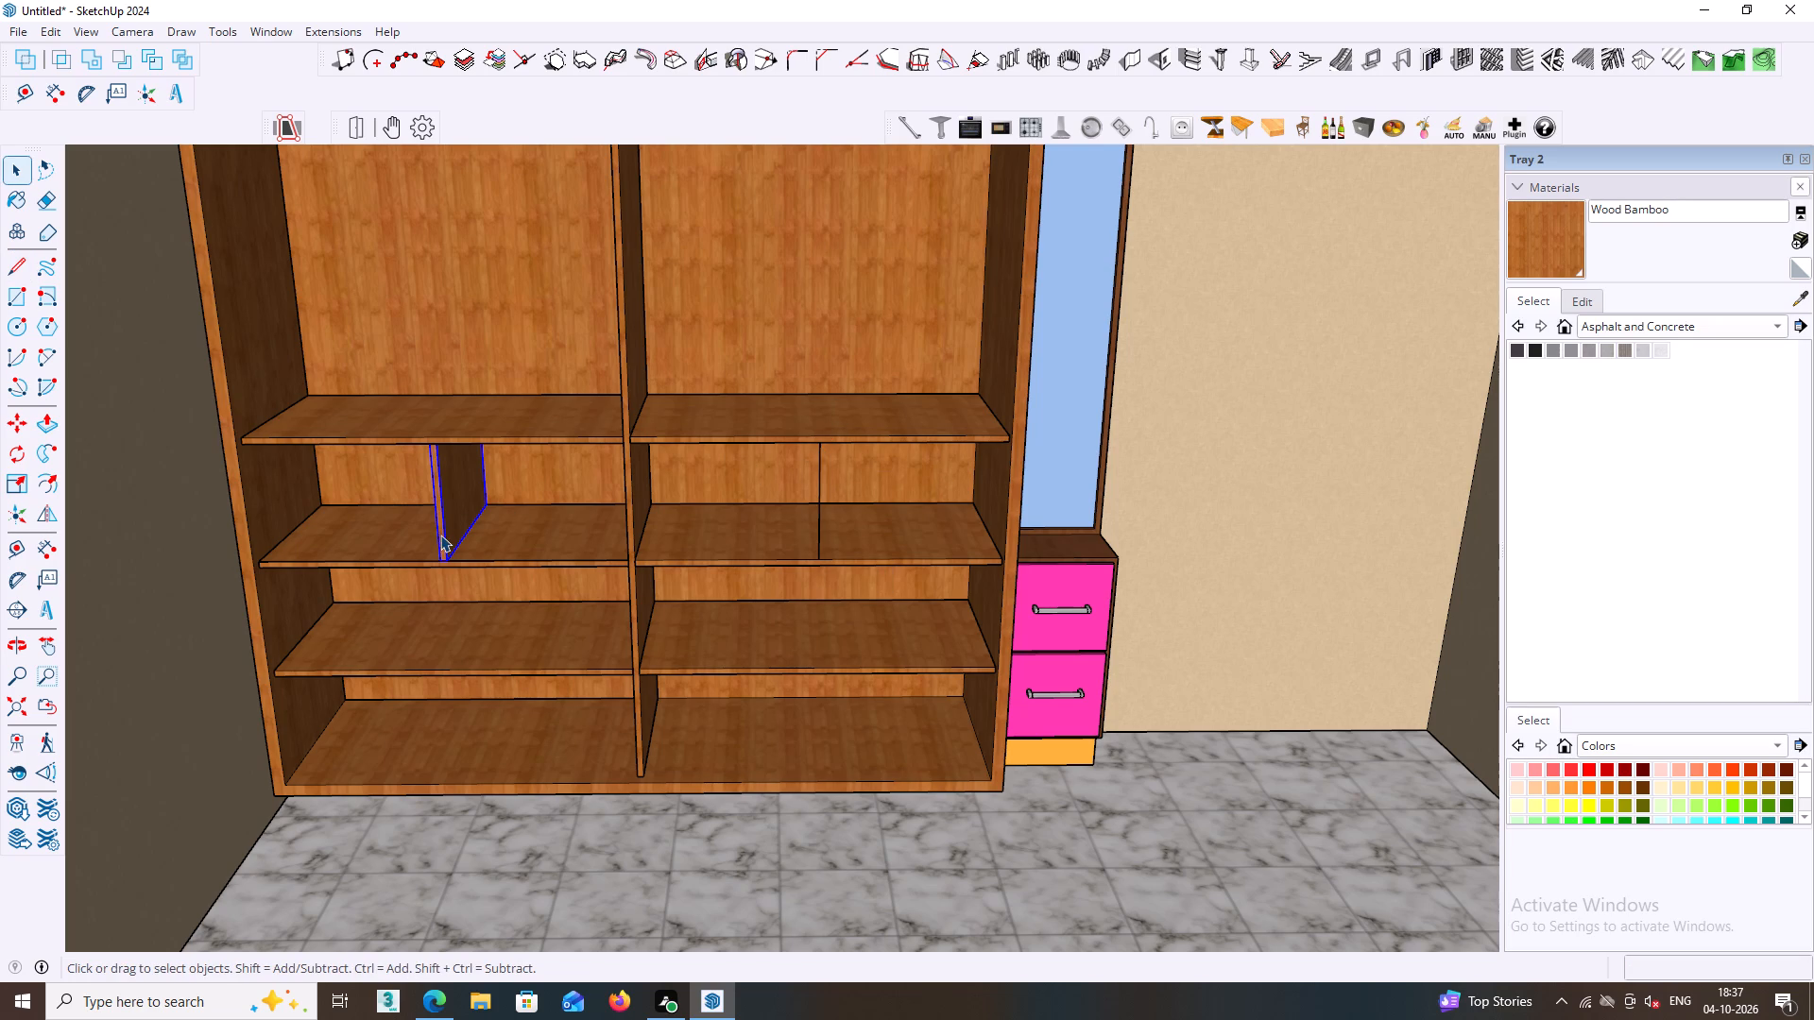
Copy the left compartment's divider to the vertical line in the middle of the right compartment, between the top two shelves.
key(m)
scroll(463, 604, up, 14)
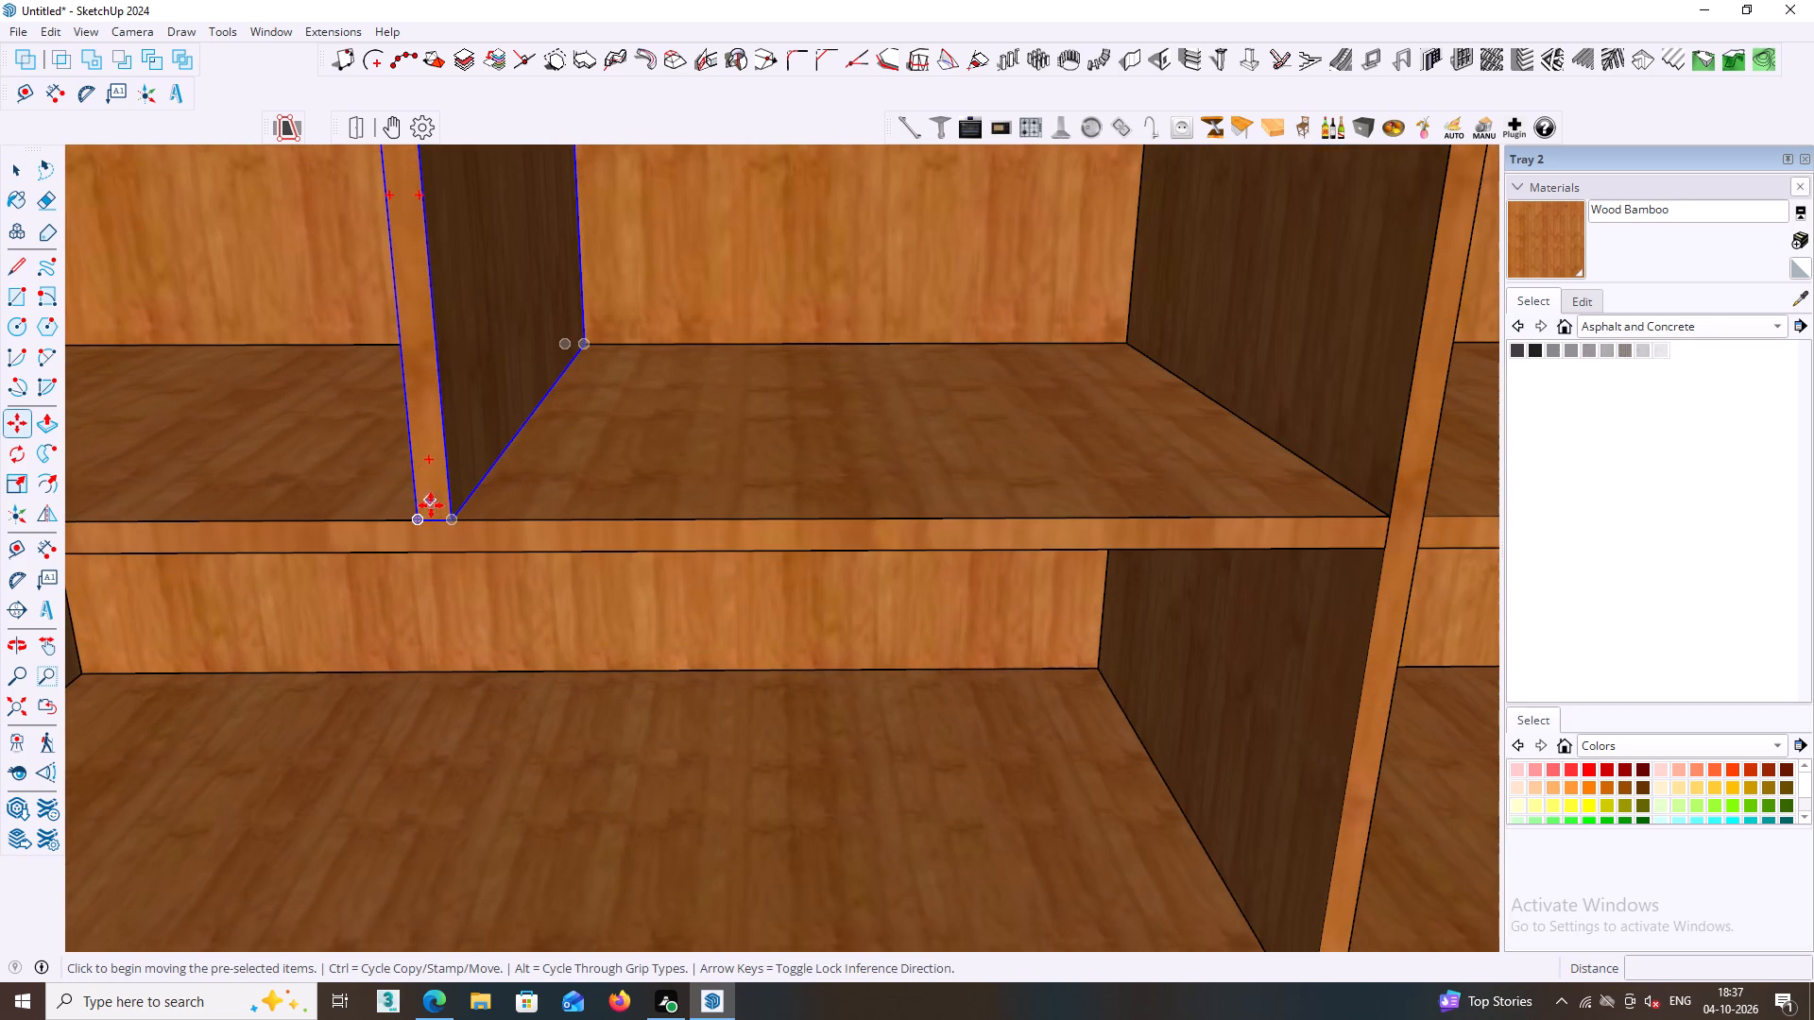
click(434, 517)
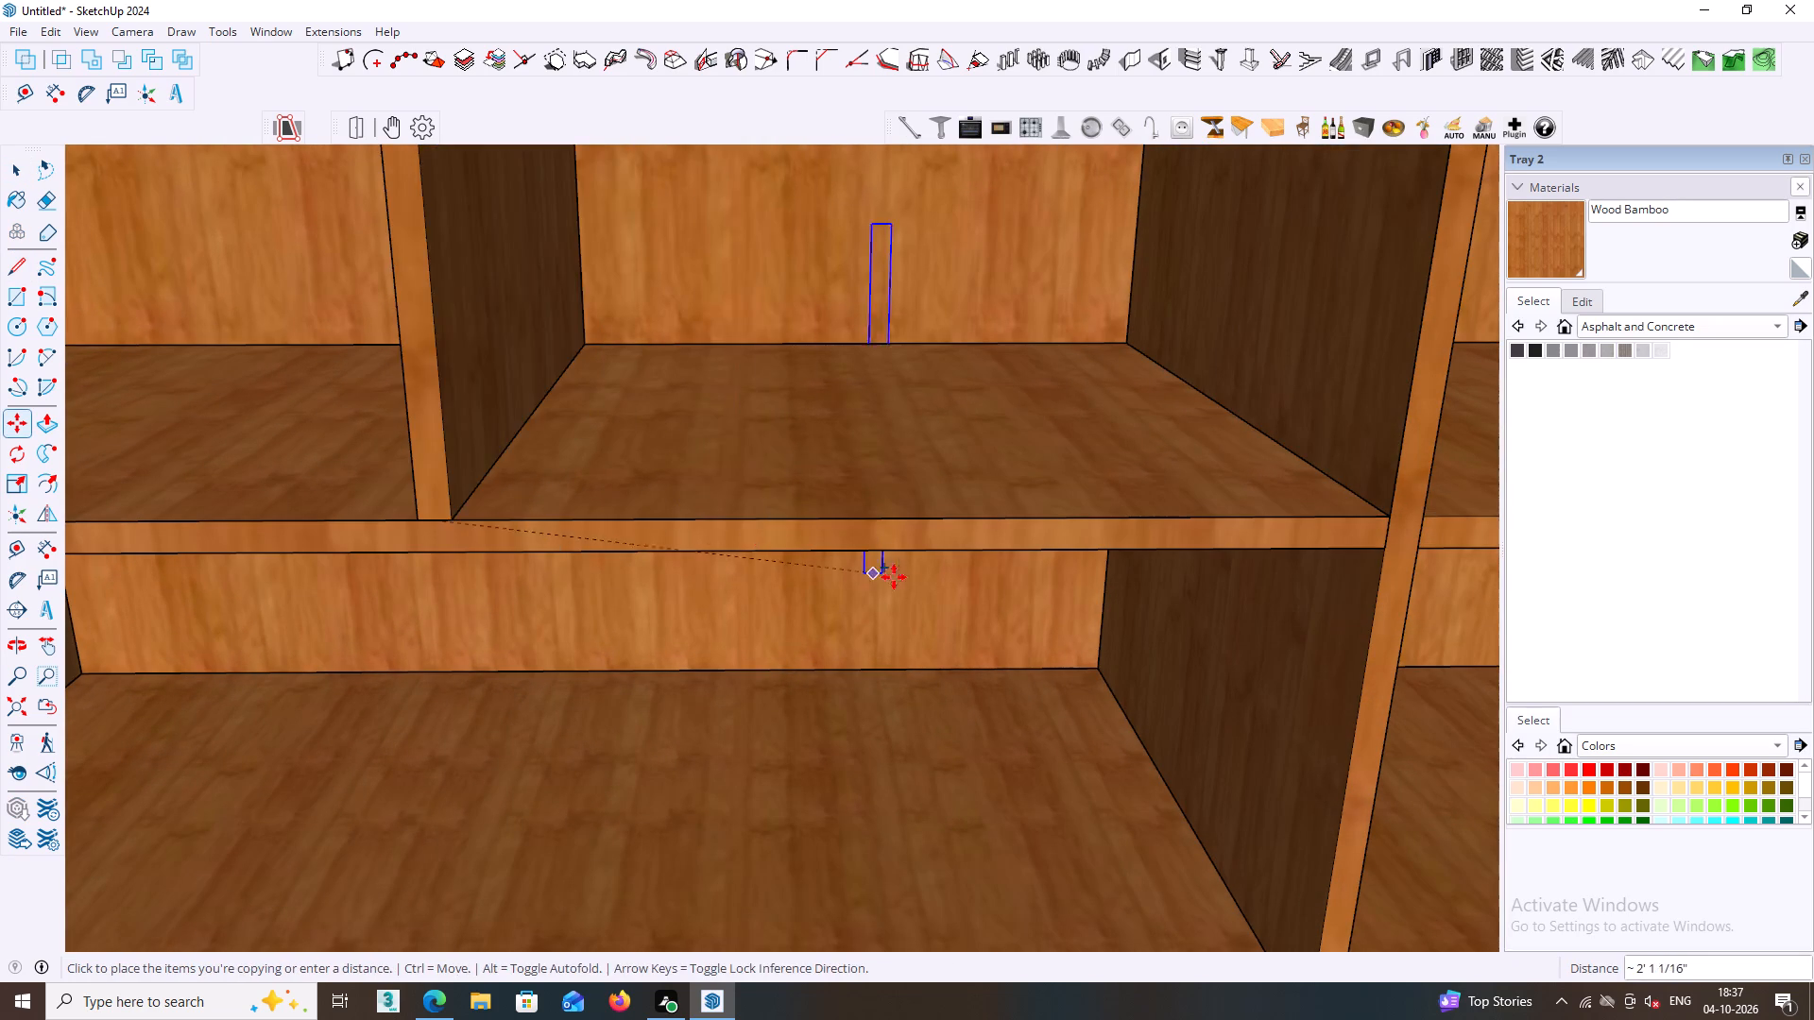
middle_drag(903, 574, 463, 550)
scroll(957, 471, down, 2)
middle_drag(1163, 476, 834, 465)
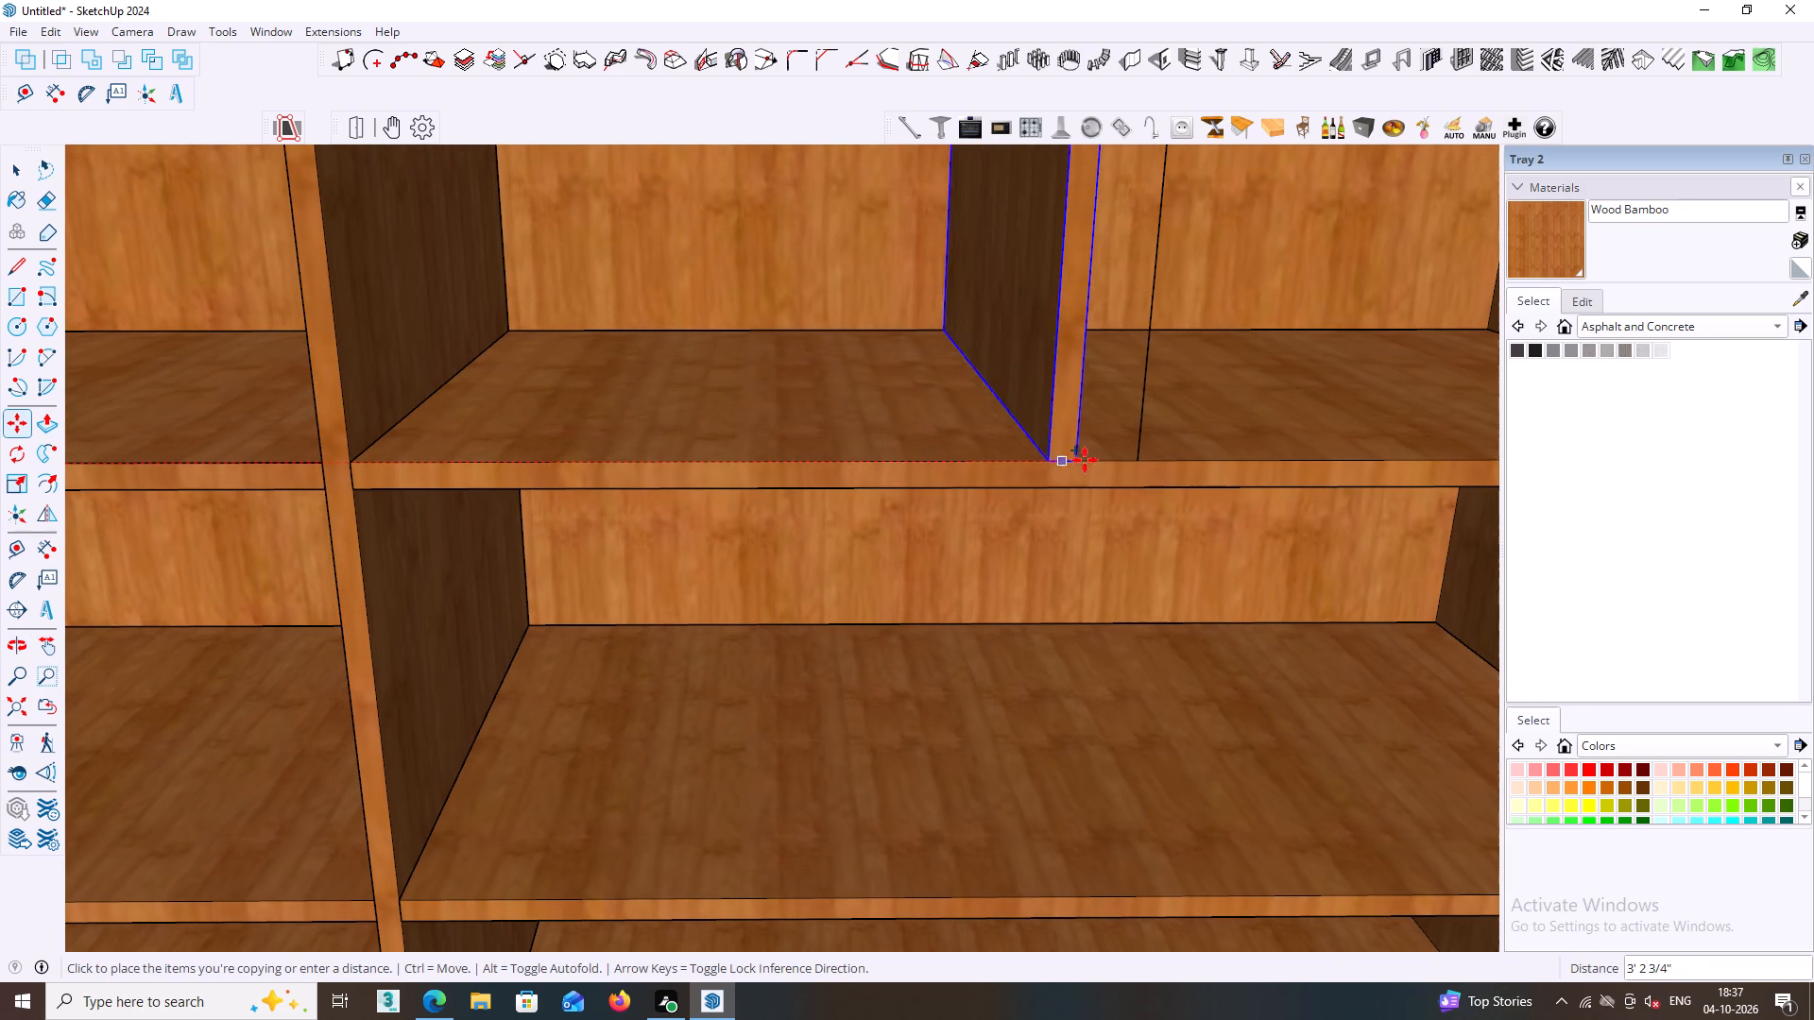
click(1138, 462)
key(space)
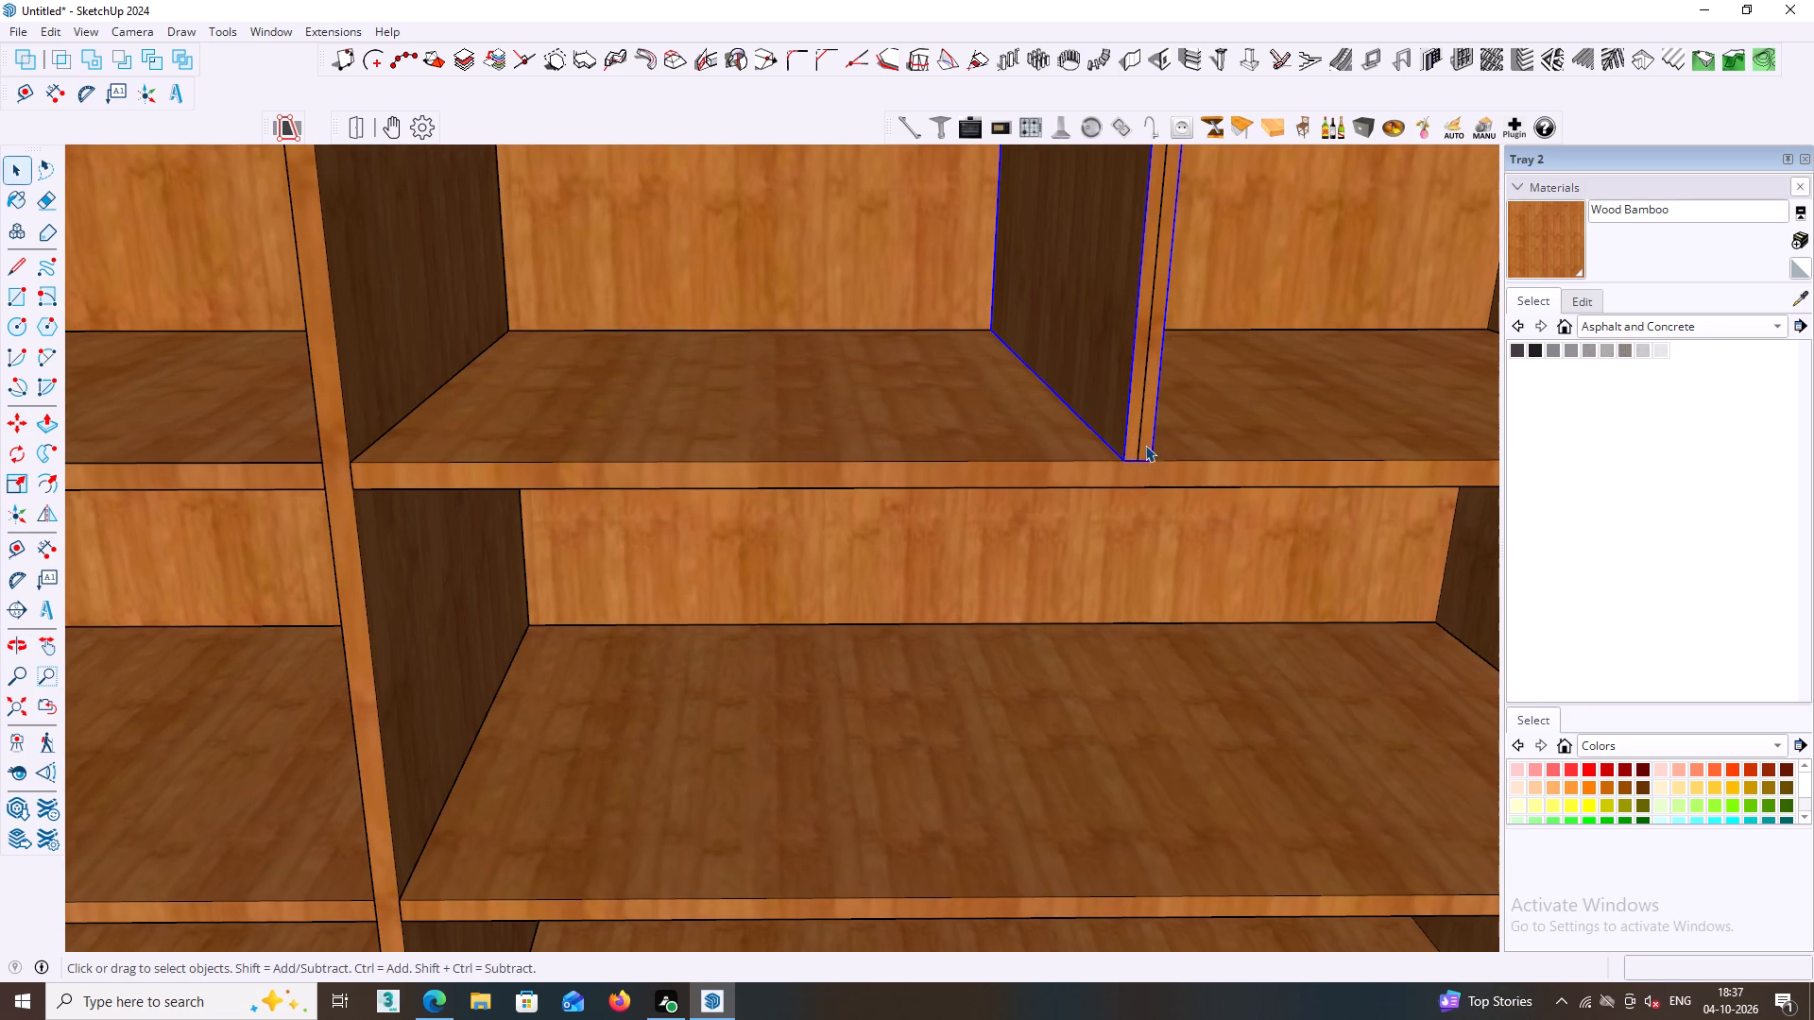
Delete the vertical guide line from the front of the right compartment's divider and clear the selection.
click(1140, 441)
key(Delete)
scroll(1140, 457, down, 3)
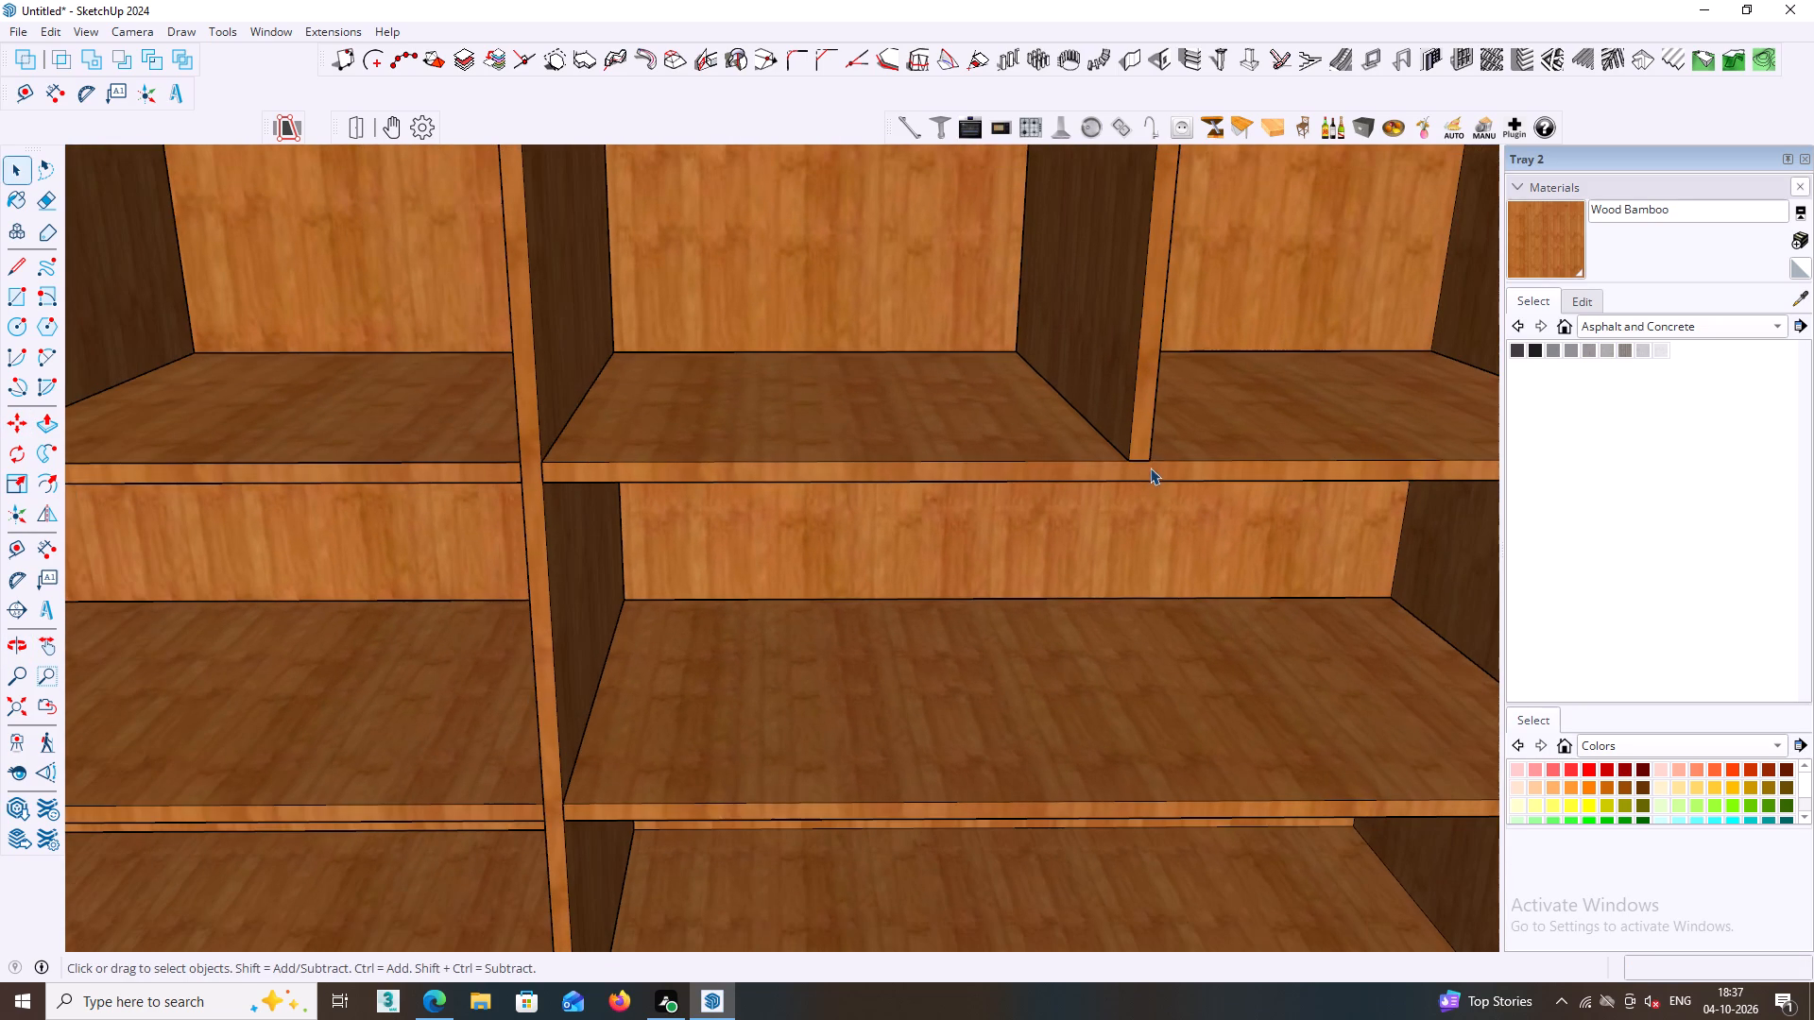
click(1140, 416)
scroll(1143, 416, down, 11)
middle_click(1143, 416)
middle_click(1148, 427)
middle_click(1145, 439)
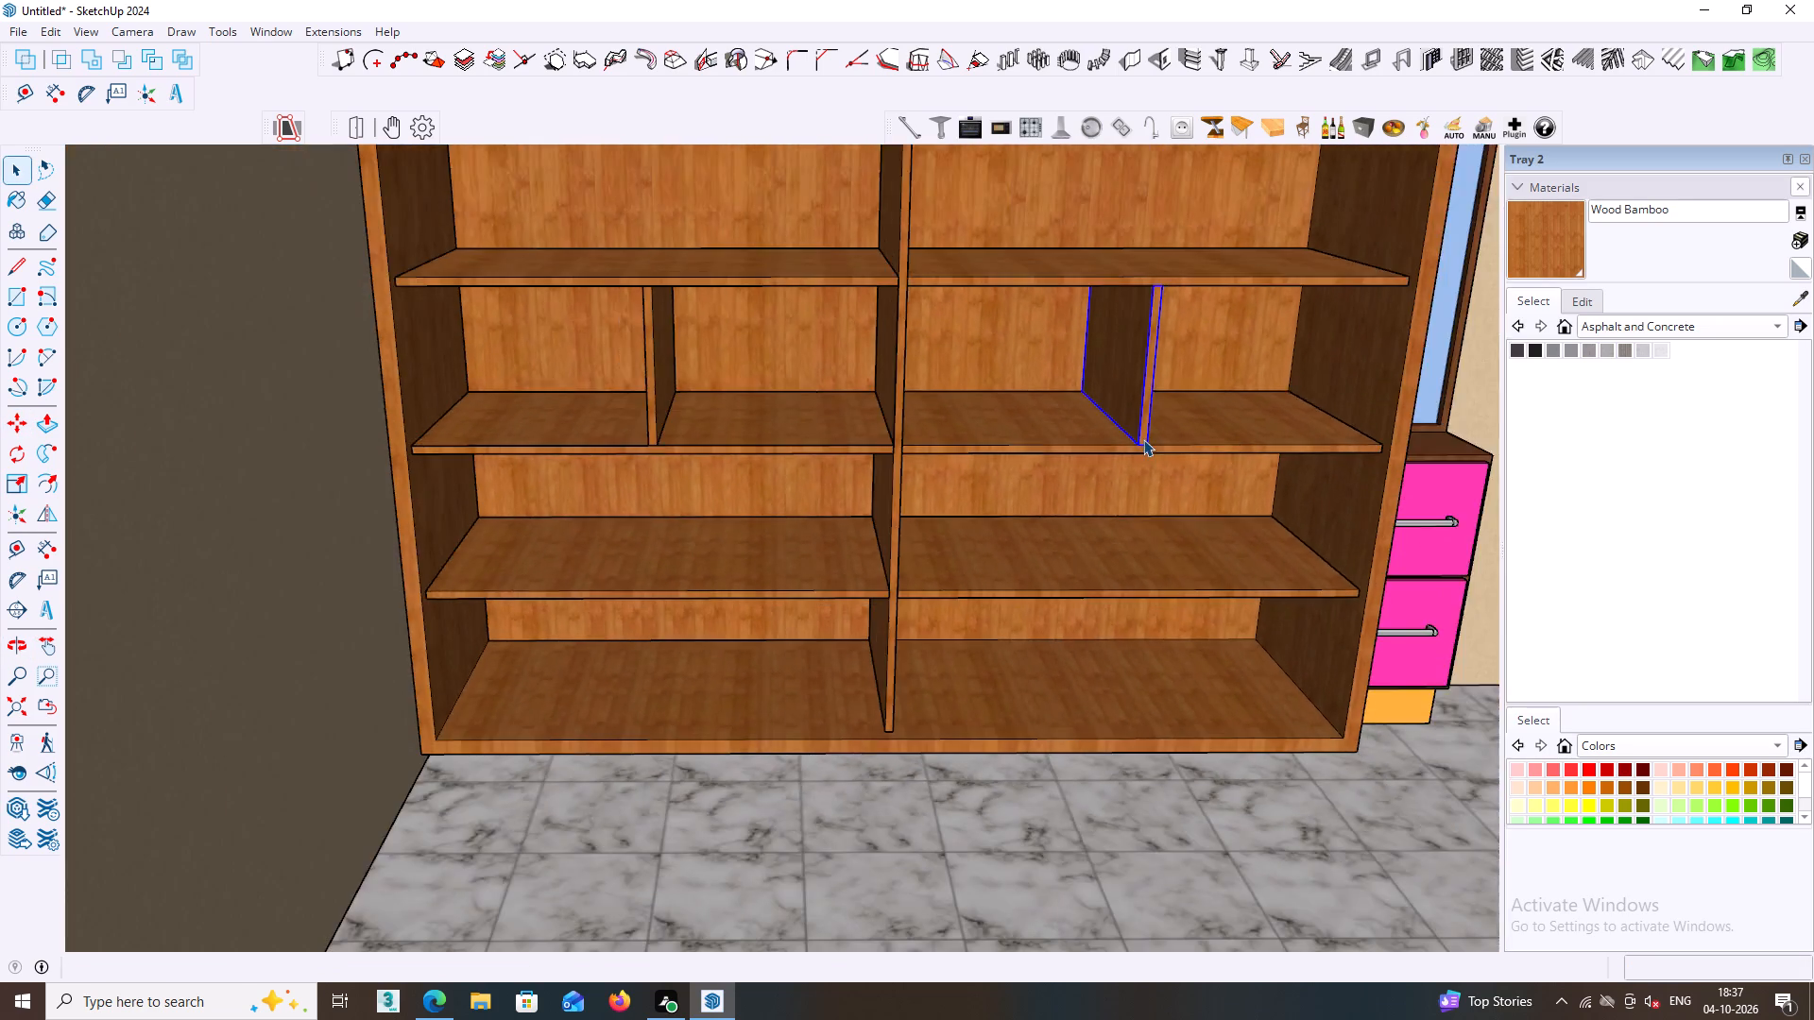
scroll(1143, 439, down, 13)
middle_click(1143, 439)
middle_click(1143, 446)
middle_click(1138, 448)
middle_click(1133, 450)
click(677, 519)
Draw a rectangle about 1' 7 3/4" wide across the front of the left compartment's left opening, from the divider's foot to the upper shelf.
scroll(1069, 410, up, 2)
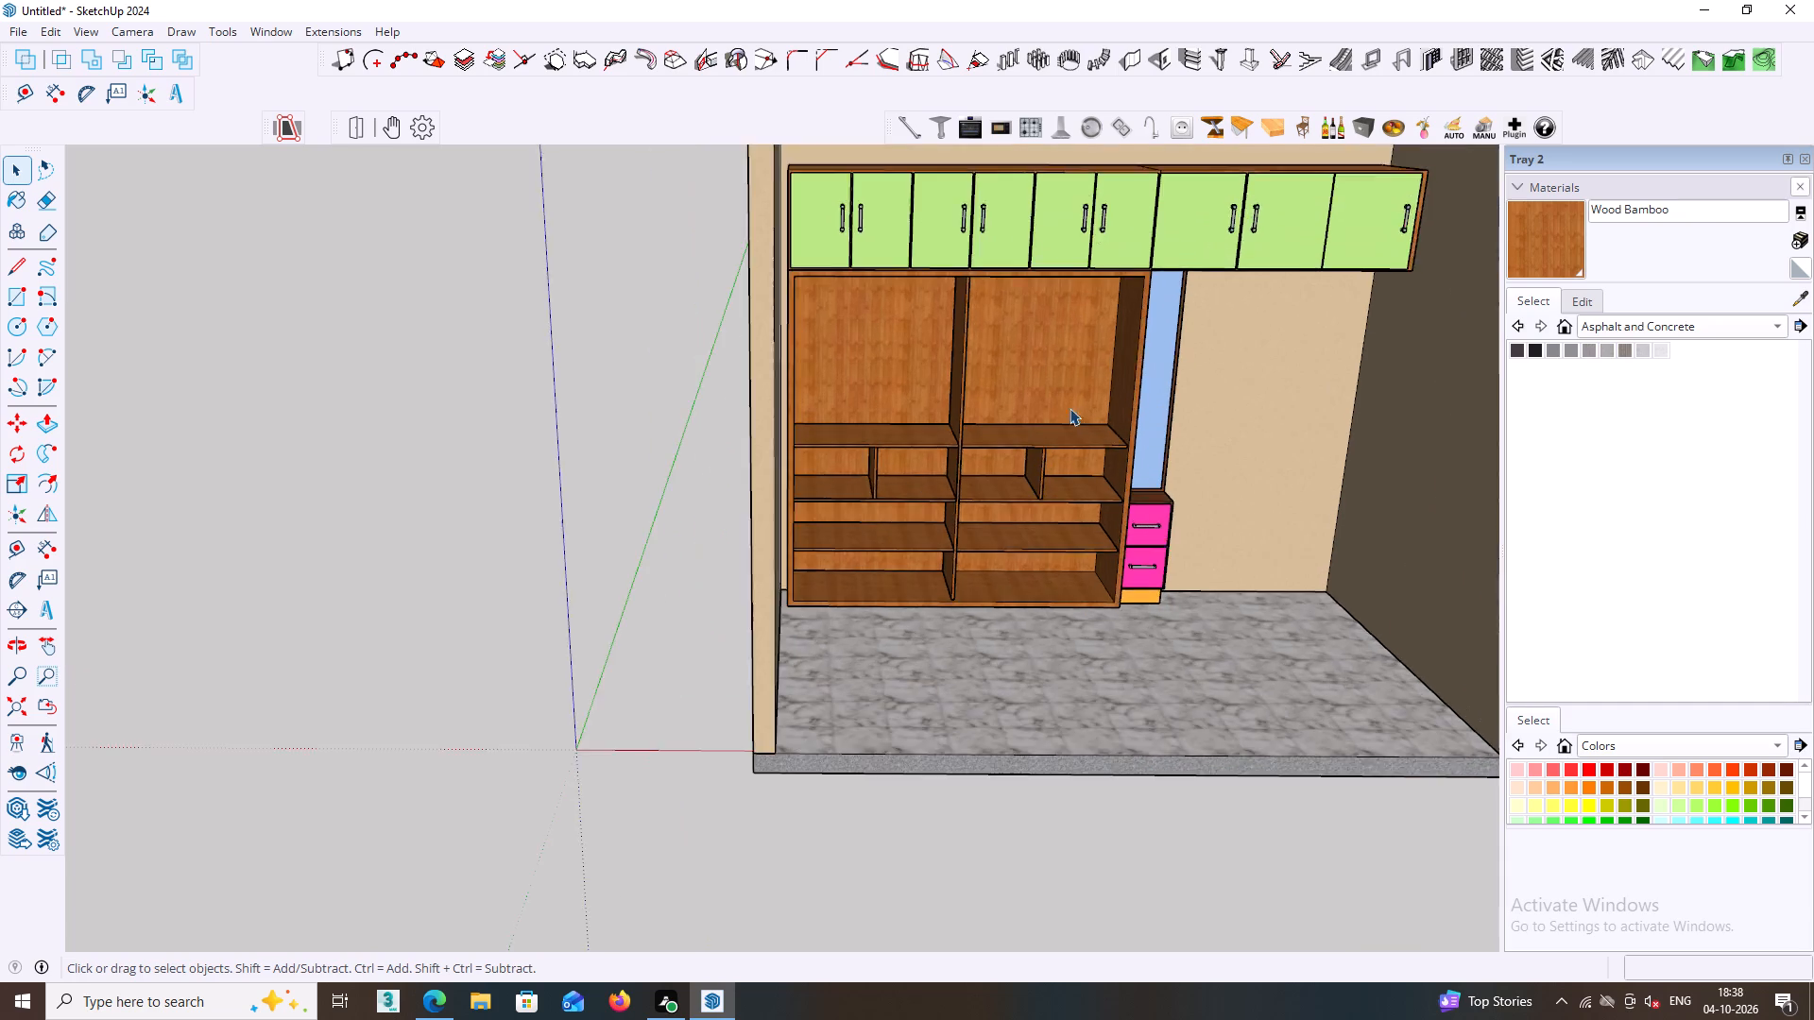
scroll(1070, 408, up, 3)
middle_drag(993, 502, 948, 415)
scroll(792, 453, up, 7)
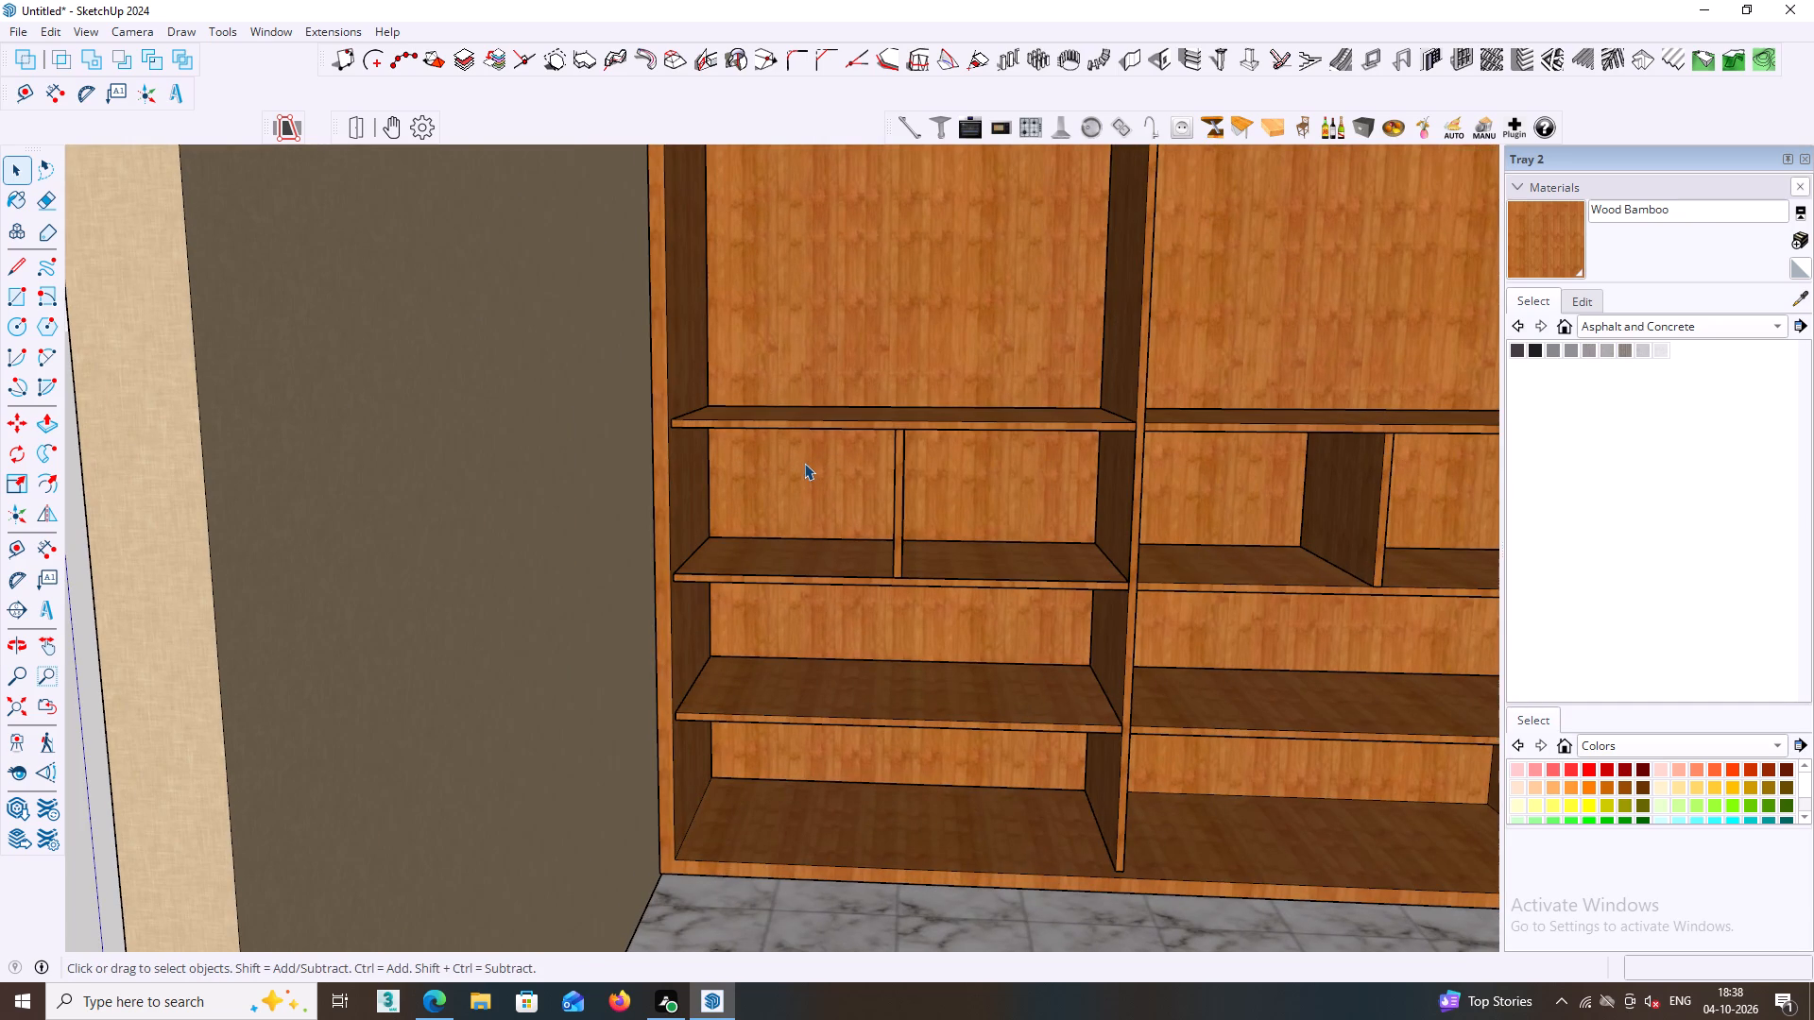
key(r)
middle_drag(775, 486, 801, 382)
scroll(863, 452, up, 3)
middle_drag(941, 554, 931, 669)
scroll(925, 645, up, 2)
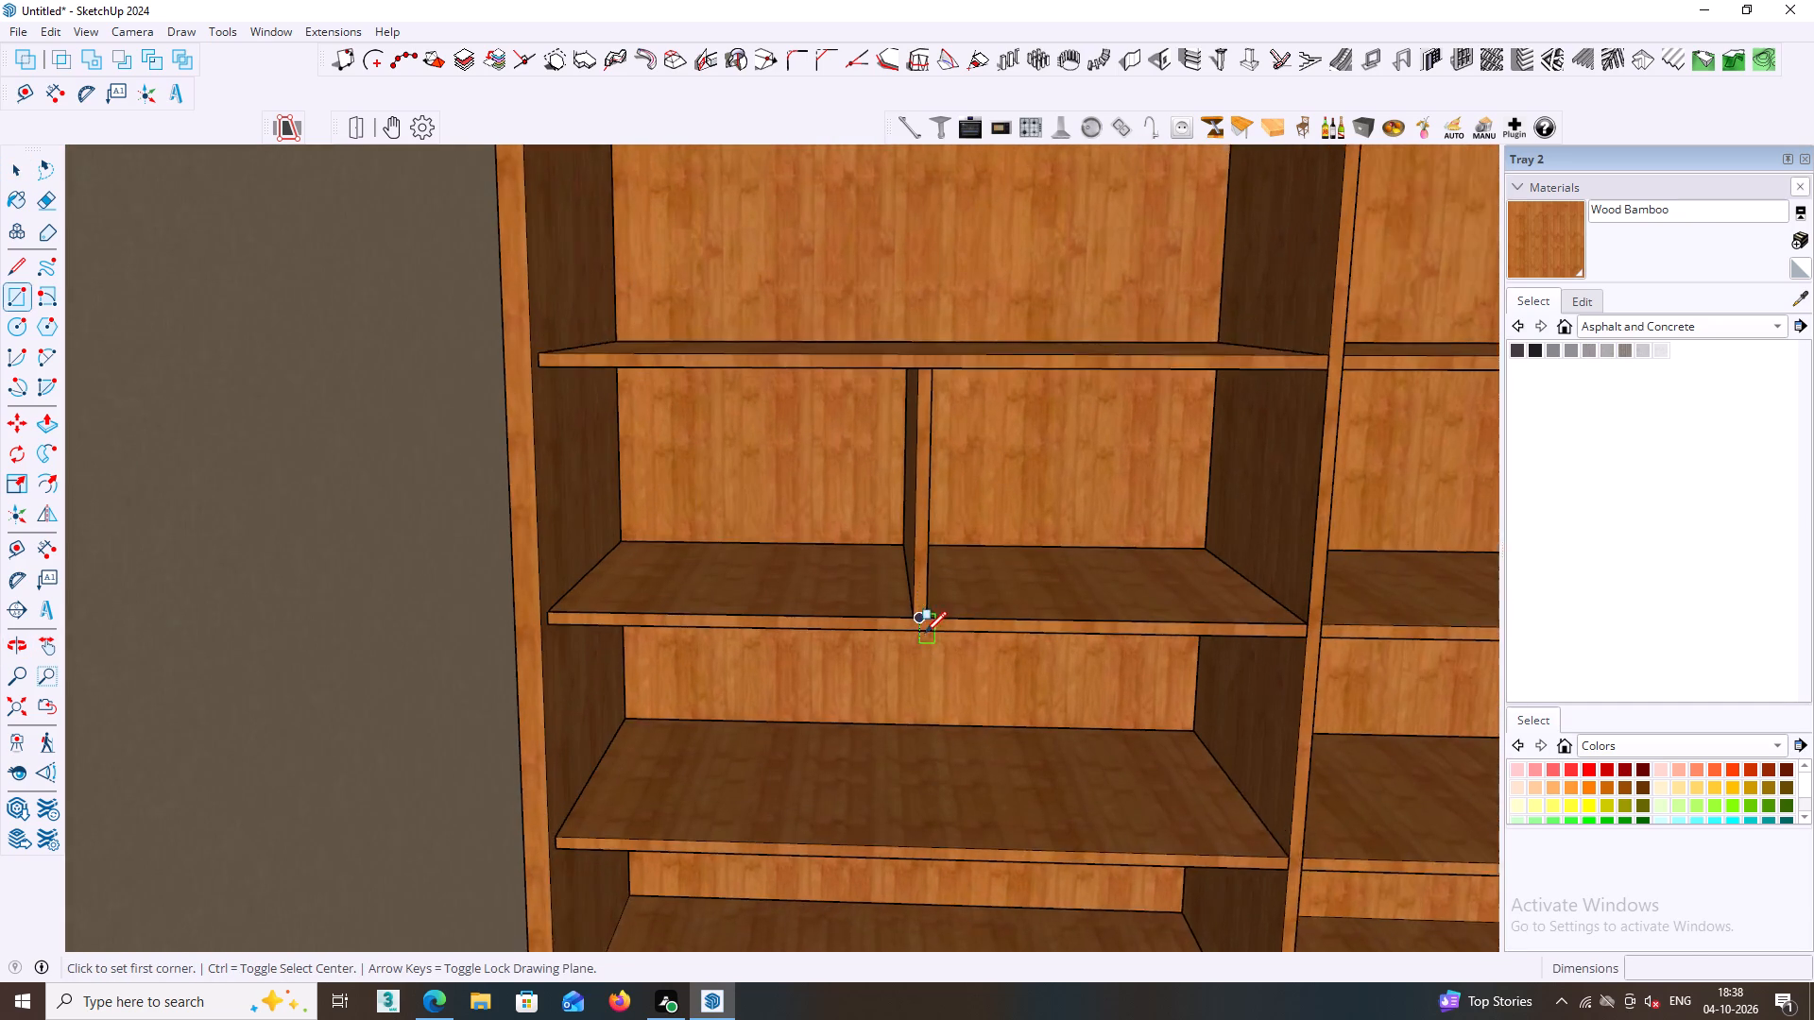
click(911, 616)
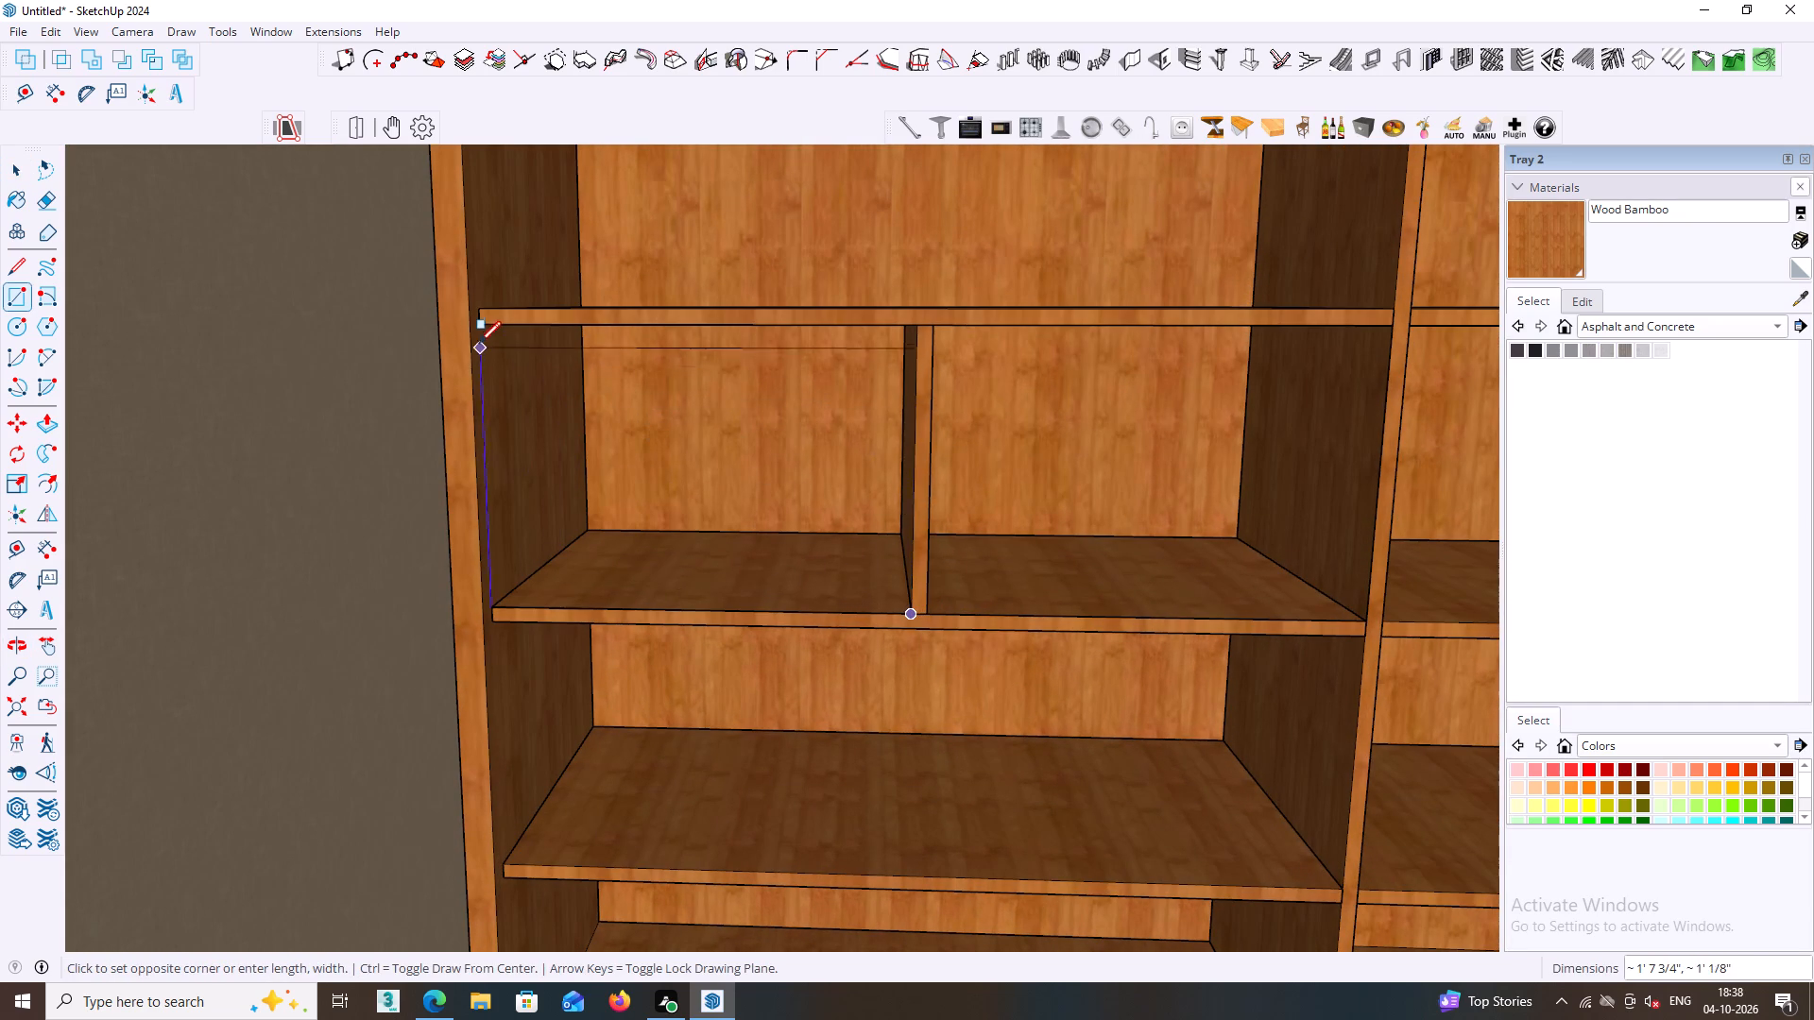
click(482, 322)
key(space)
Make the new rectangle, with its face and edges, into a group.
click(625, 427)
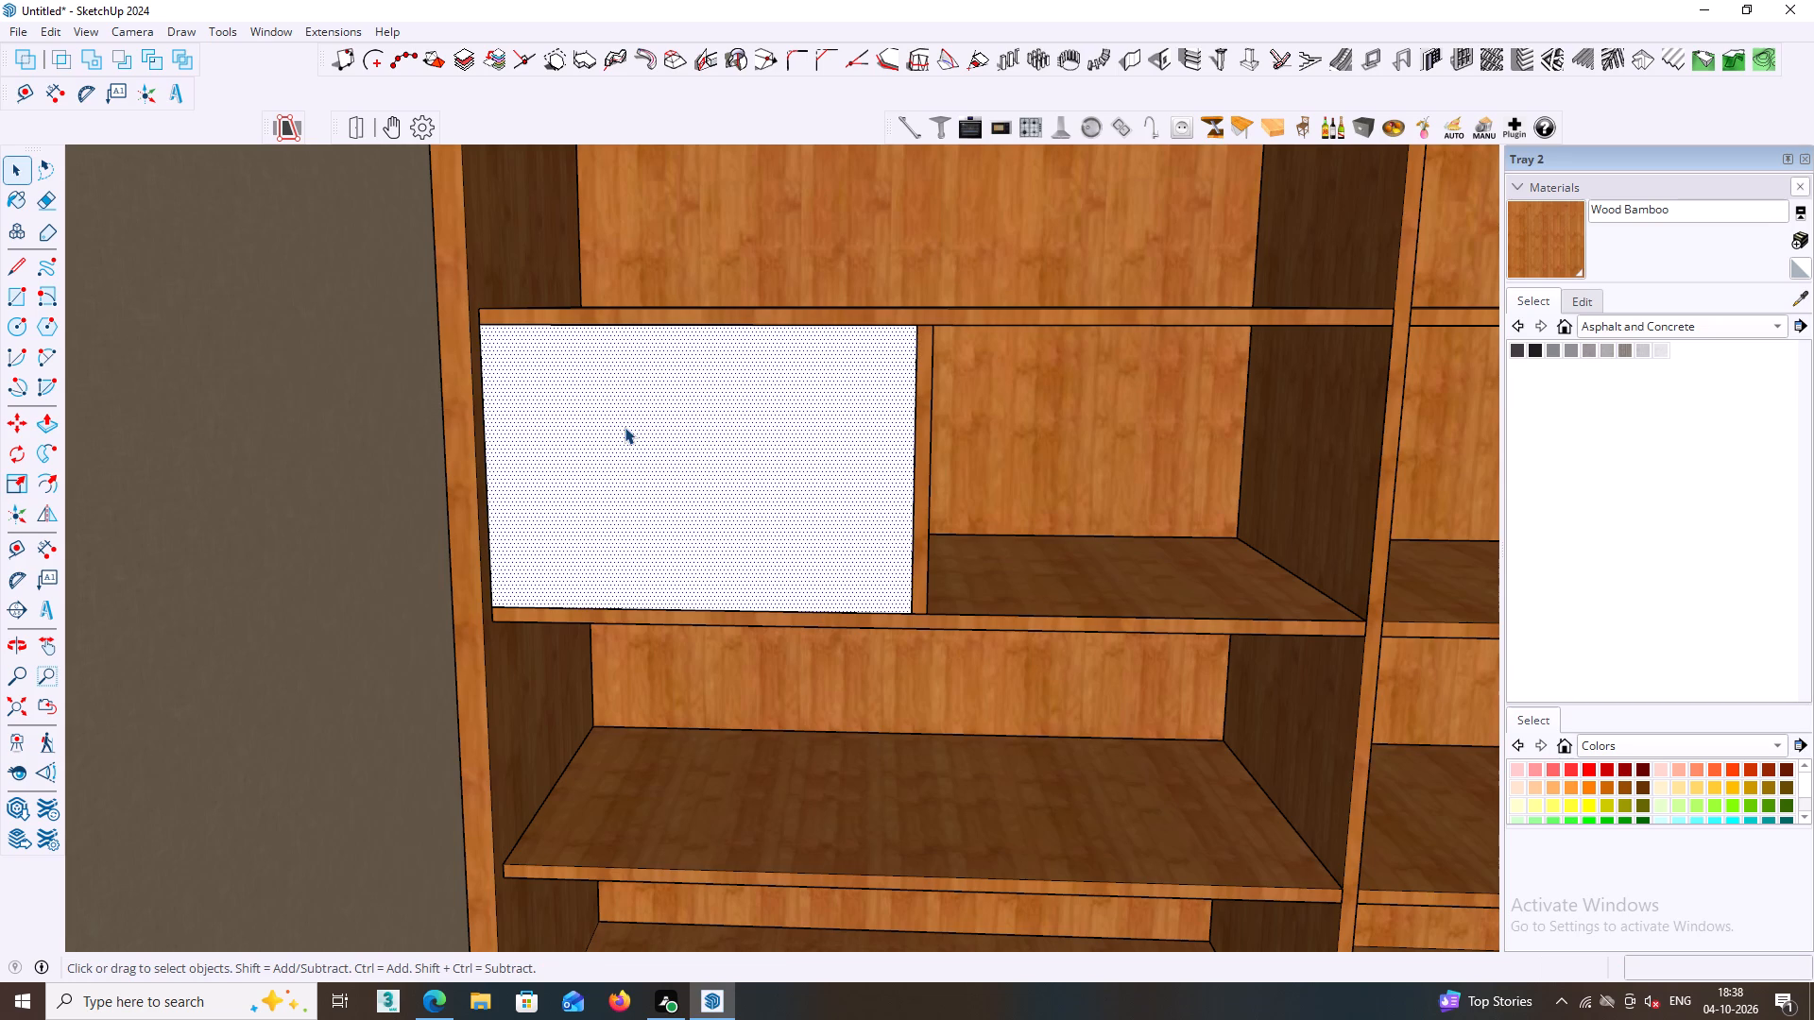
double_click(625, 427)
right_click(625, 427)
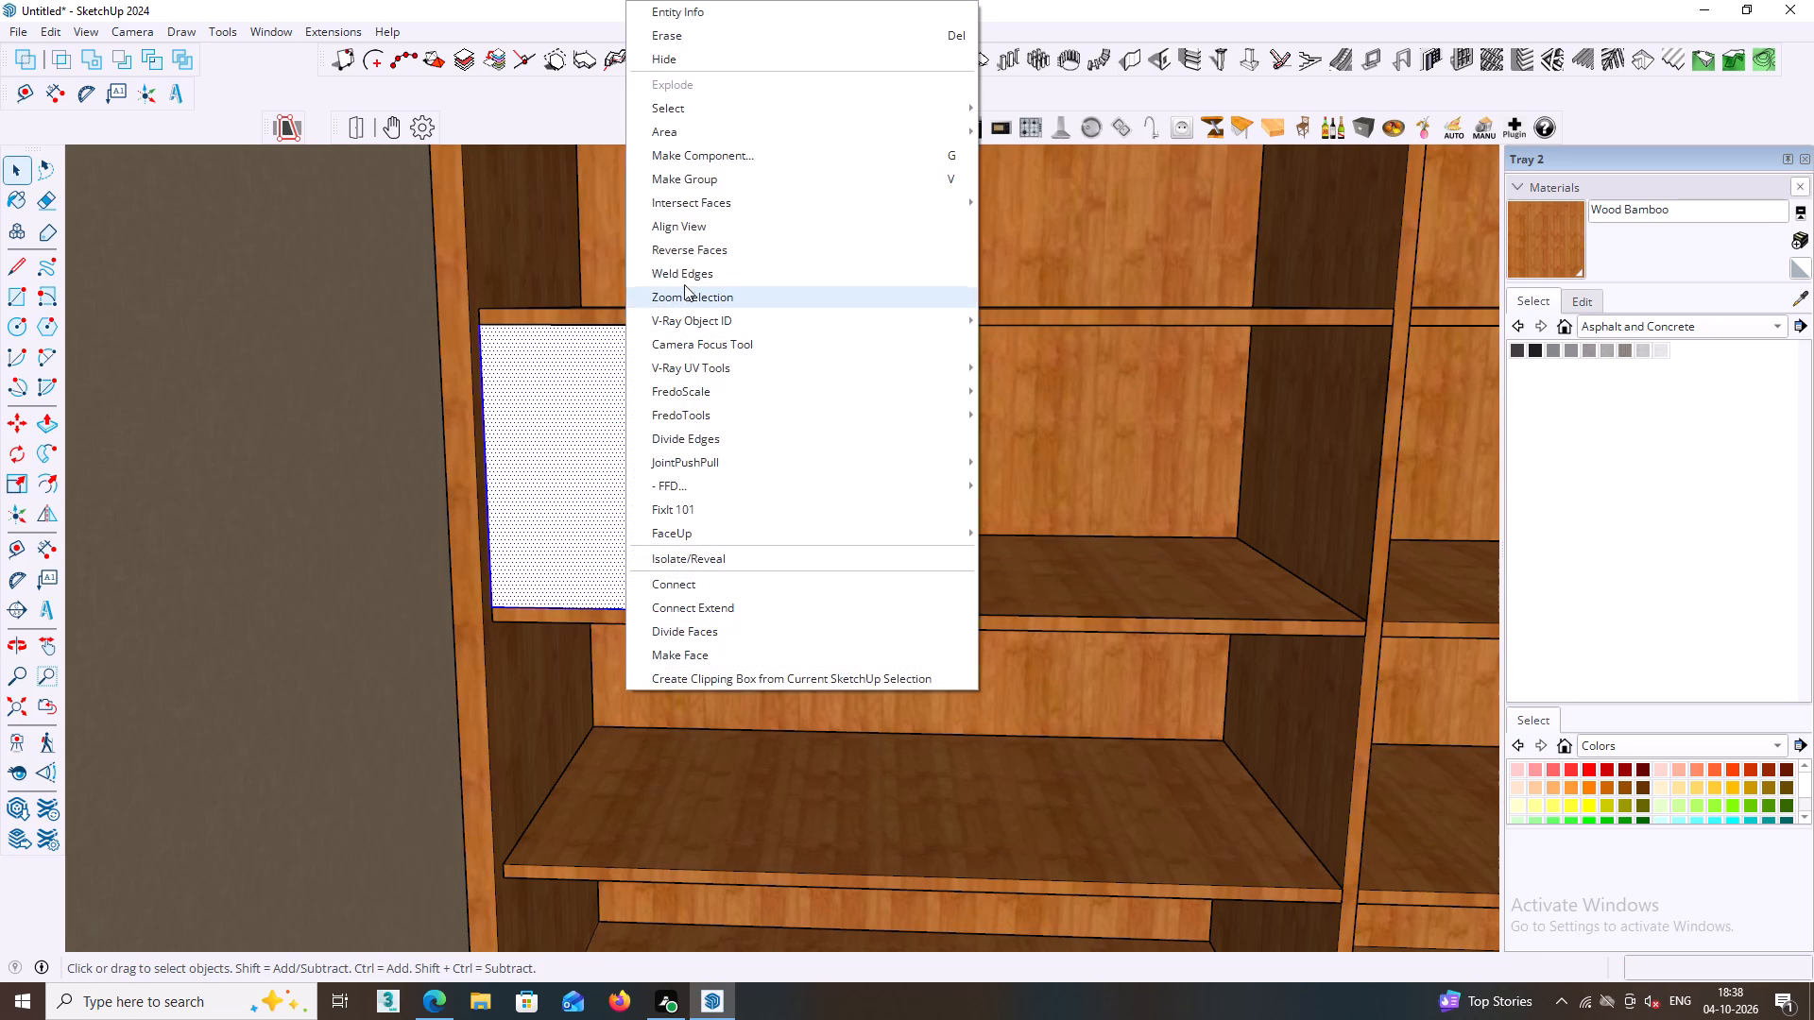
click(687, 176)
Push/Pull the rectangle's face forward 18 mm inside its group to form a front panel, and leave the group.
click(644, 409)
double_click(641, 417)
click(639, 439)
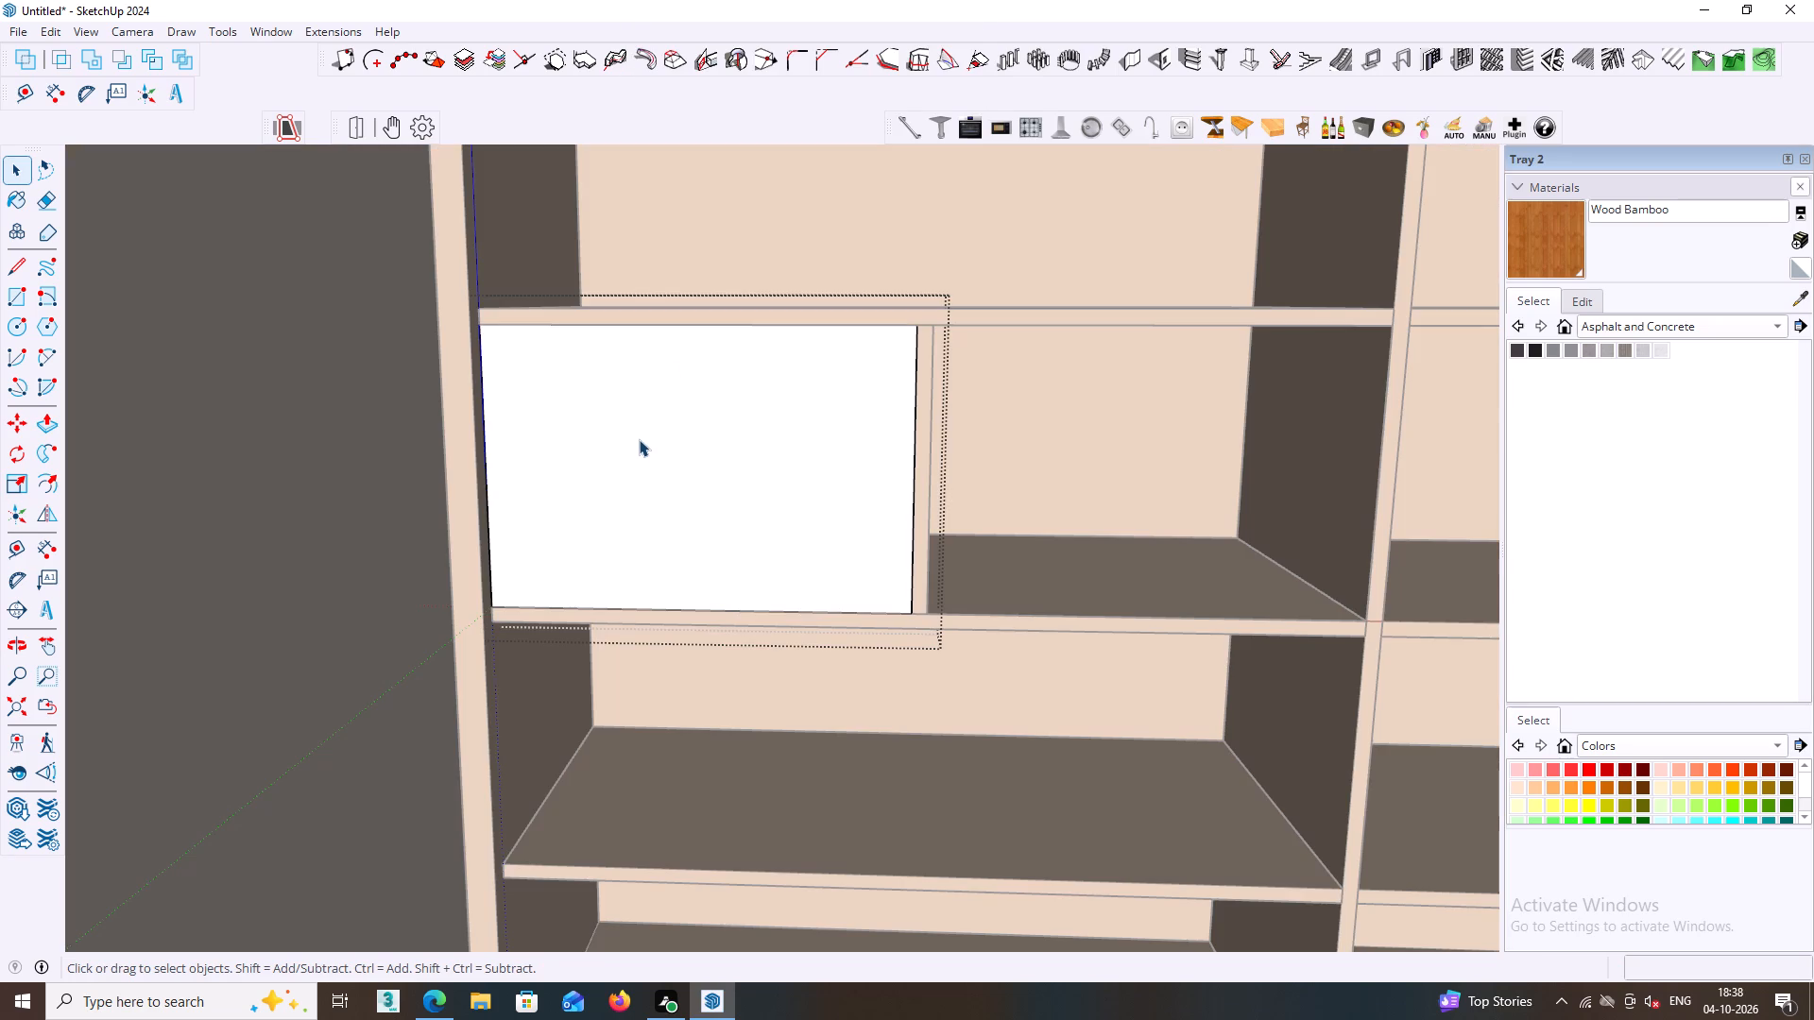
key(p)
click(639, 439)
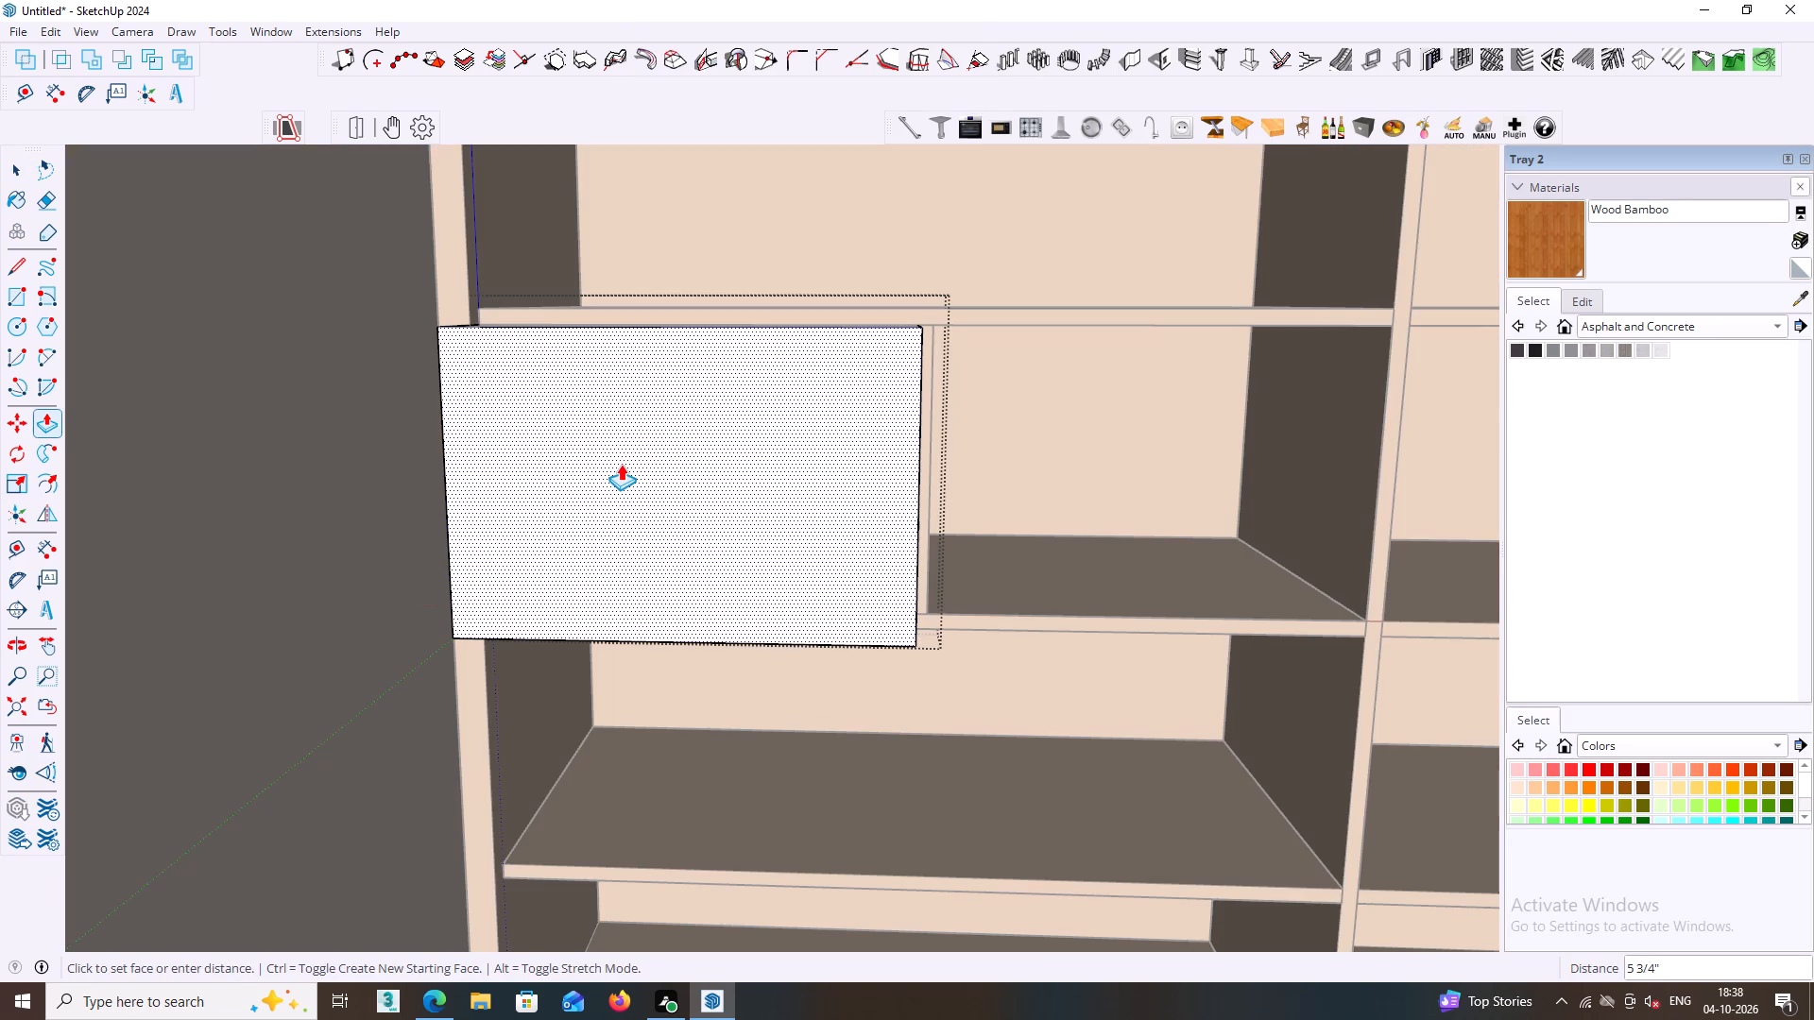
text(18)
text(MM)
key(Return)
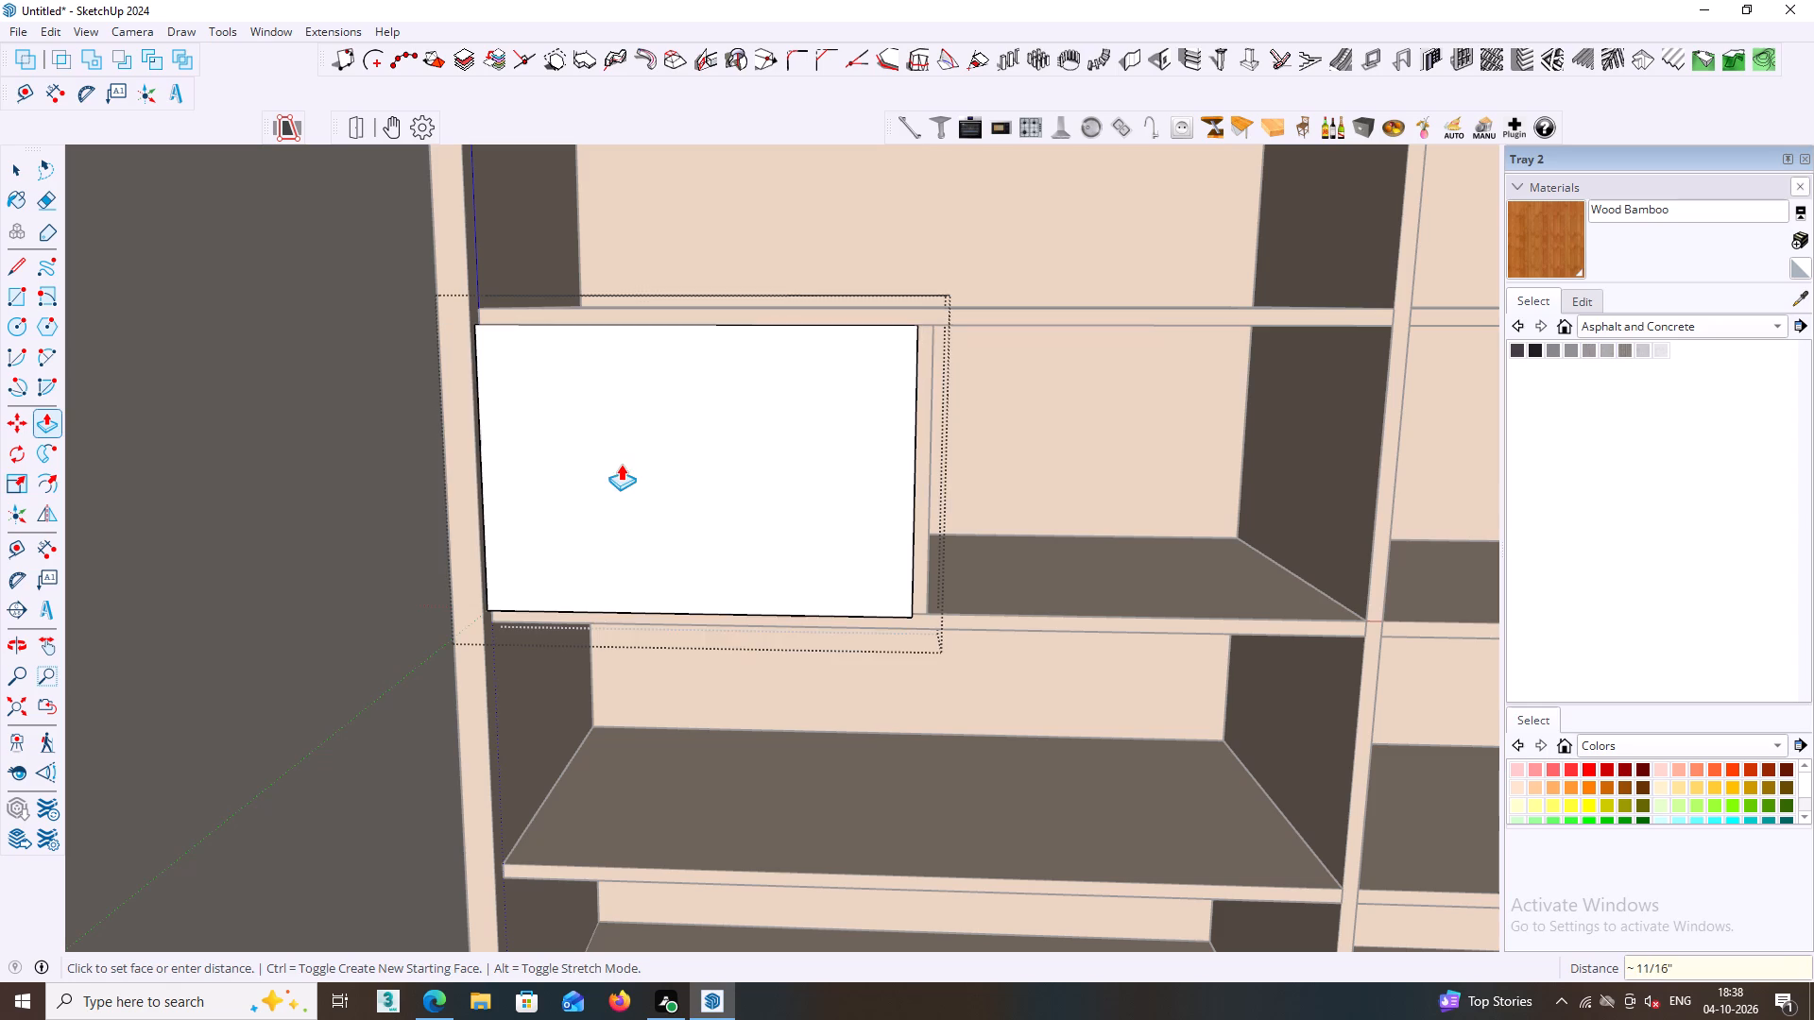
key(space)
click(383, 545)
Copy the front panel about 1' 8 7/16" across to cover the other half of the left compartment.
middle_click(385, 545)
scroll(385, 545, down, 4)
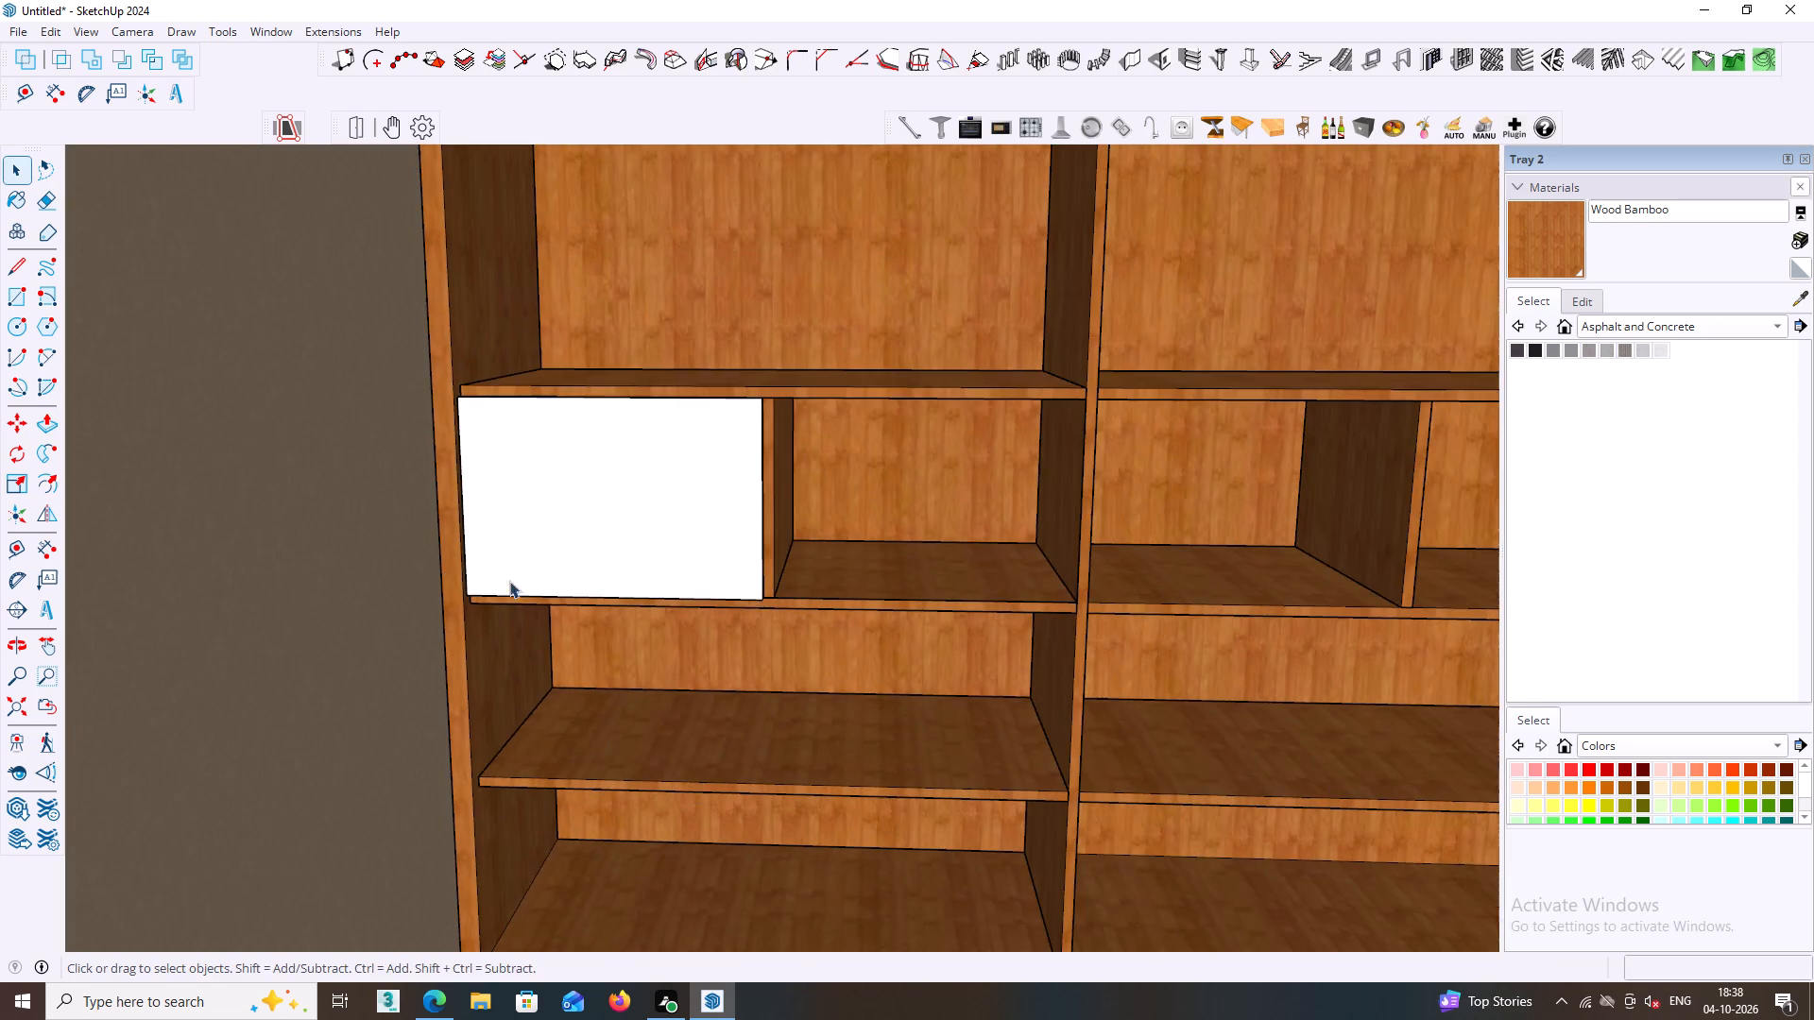
middle_drag(575, 569, 635, 670)
scroll(642, 582, up, 1)
click(642, 582)
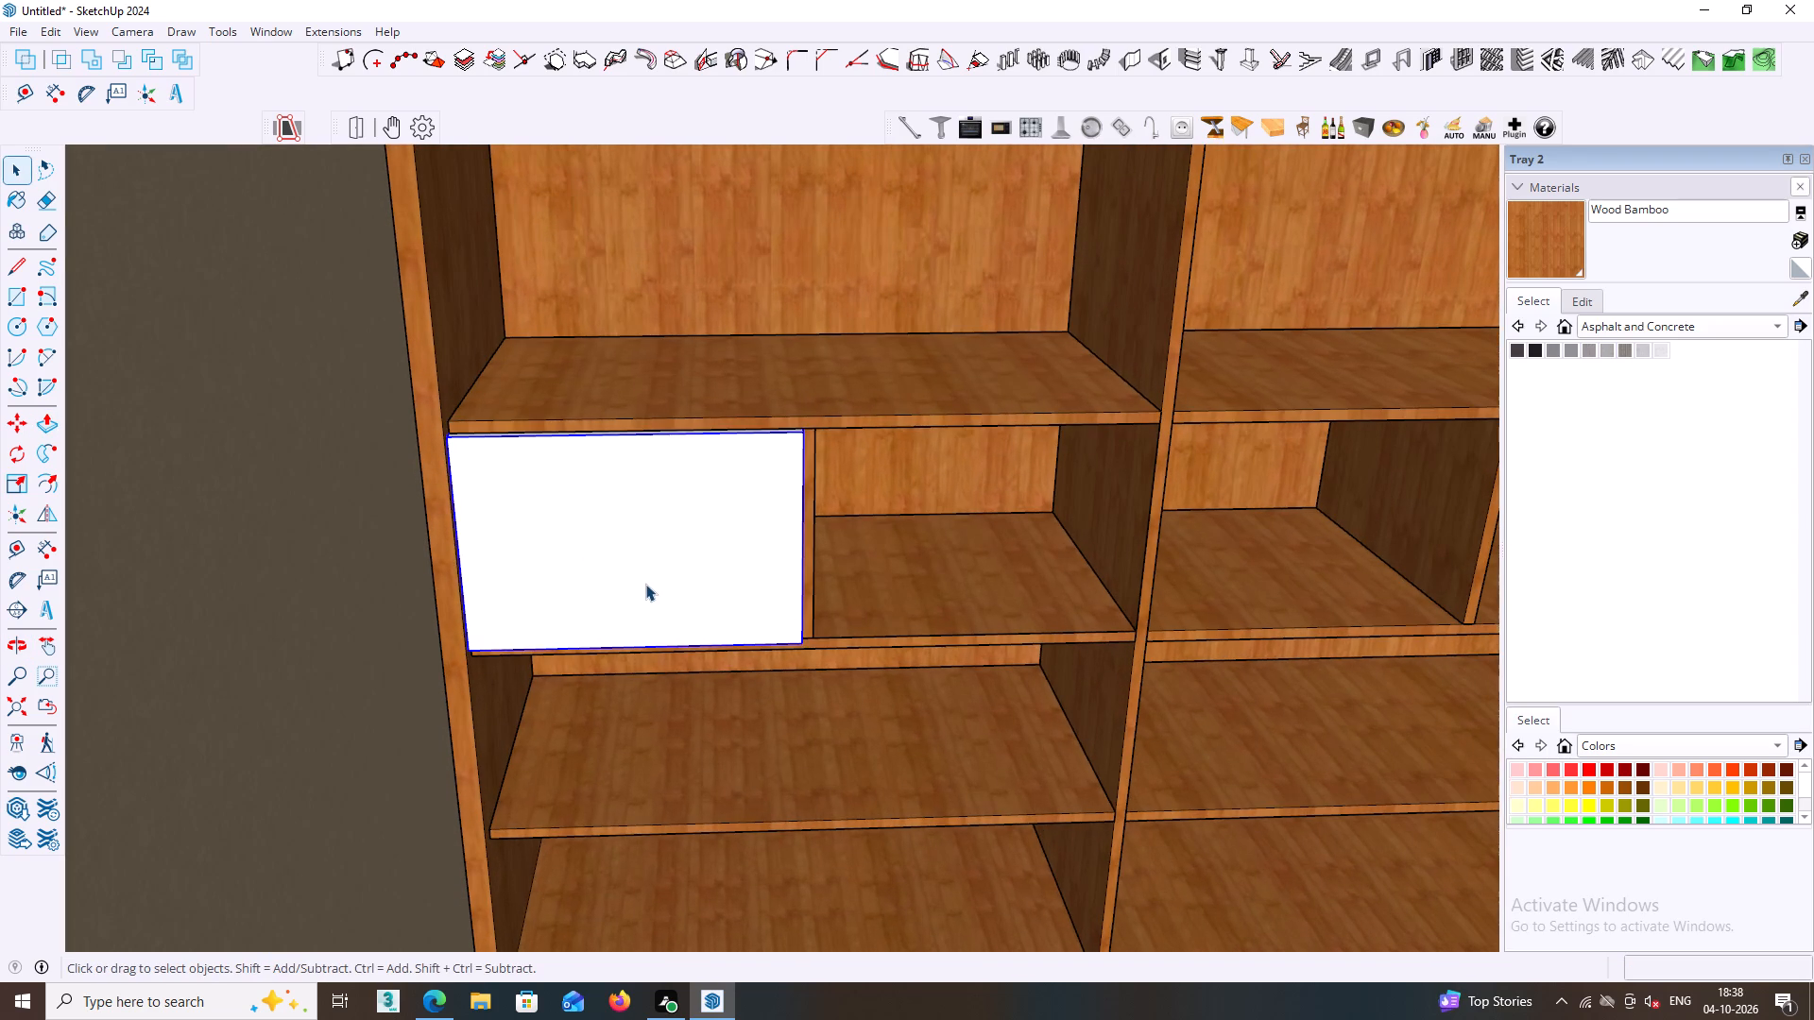
middle_drag(651, 584, 580, 723)
key(m)
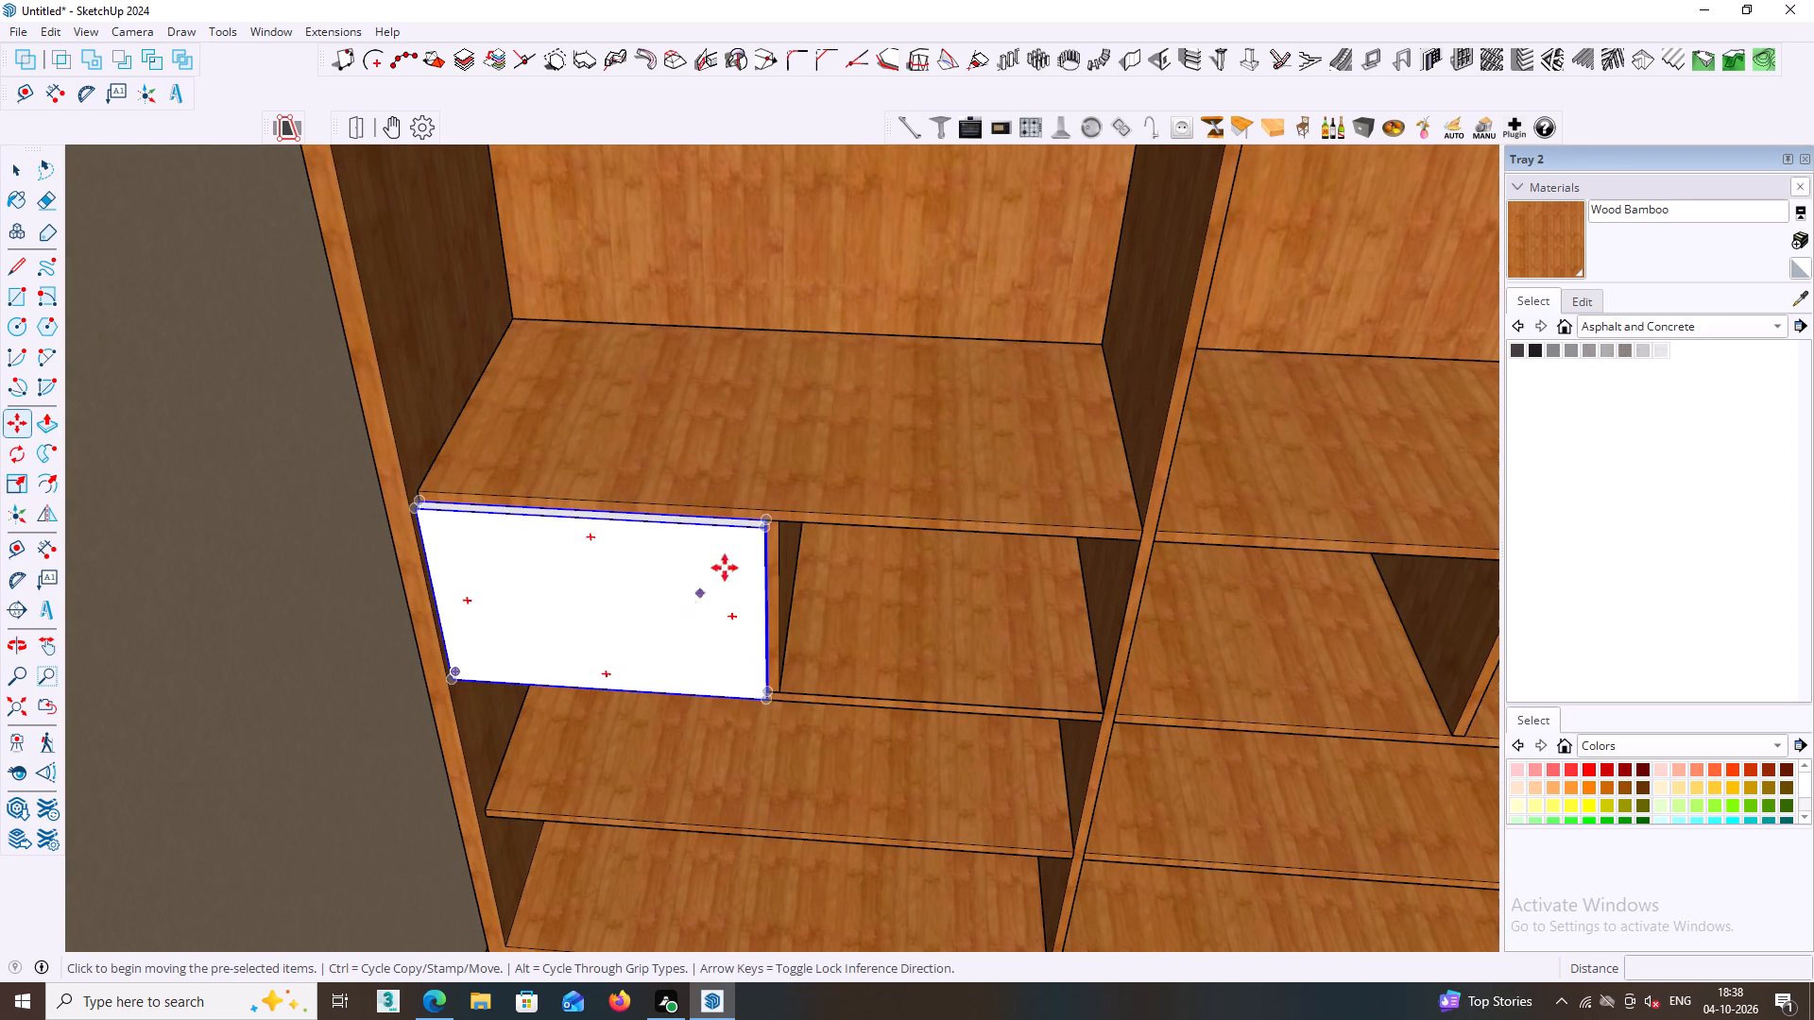
click(767, 518)
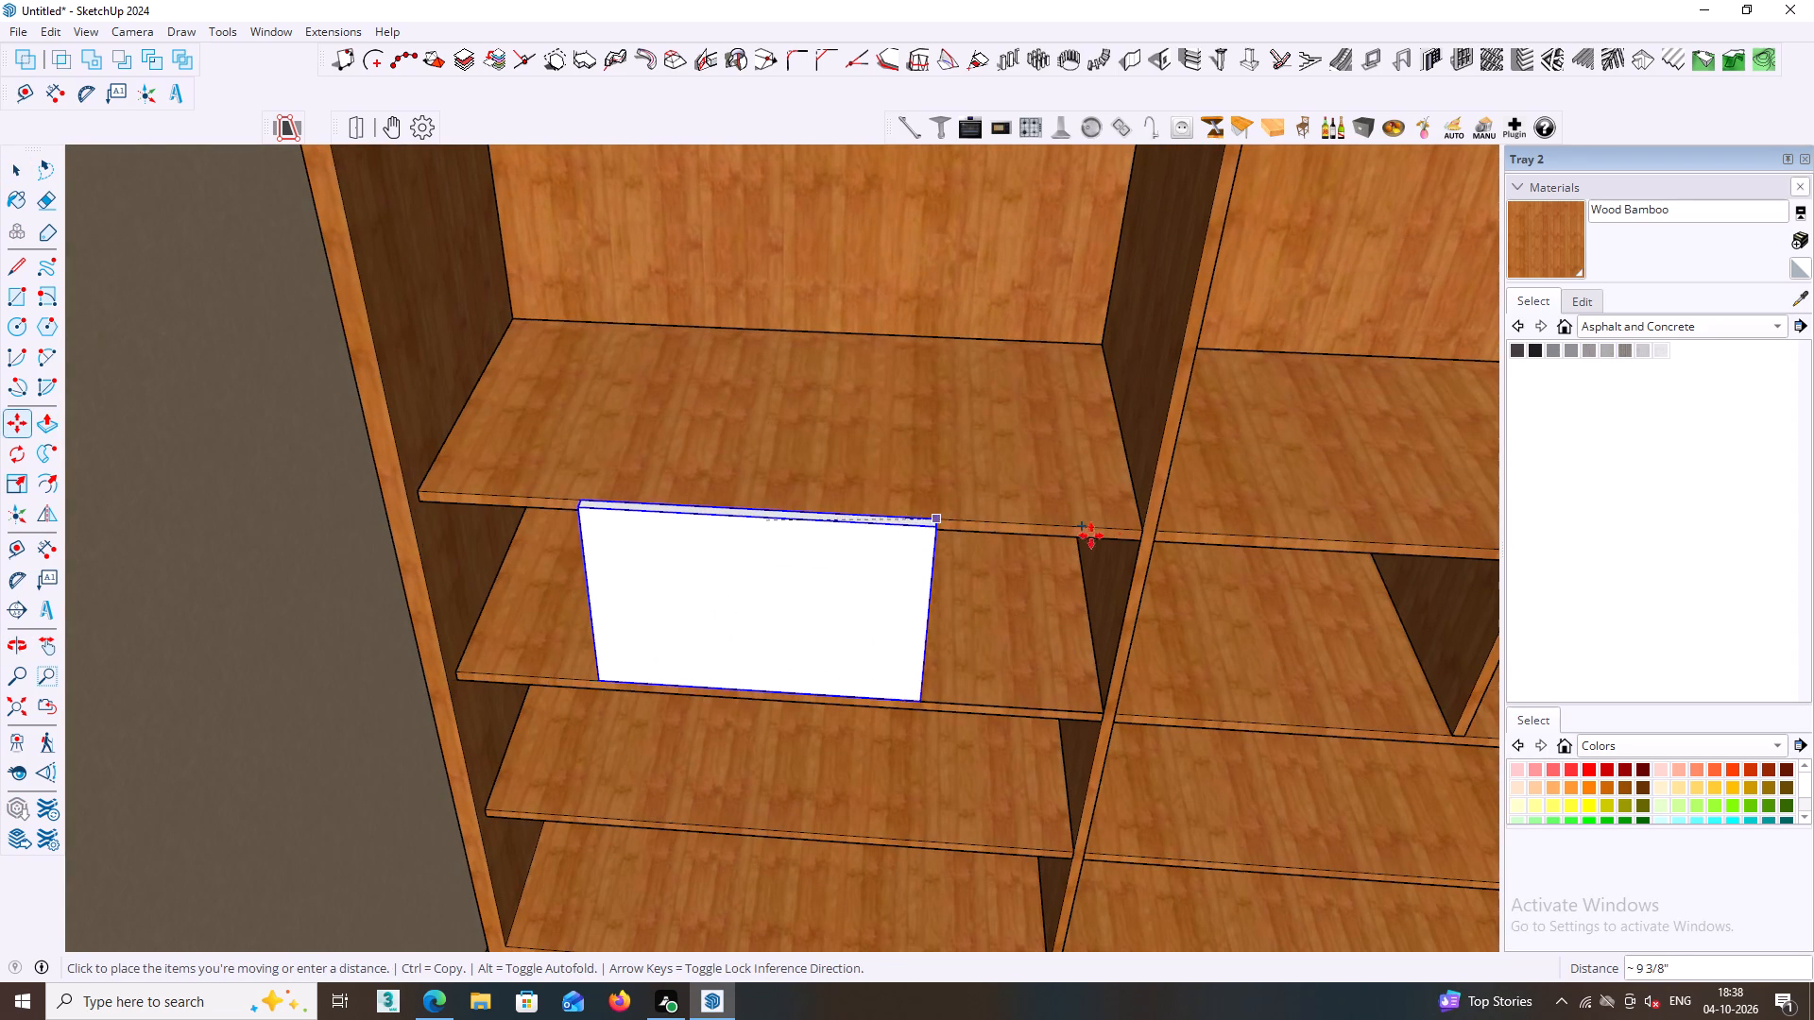
click(1141, 540)
Copy the second front panel about 1' 8 7/16" across to the right compartment's opening beside the central partition.
middle_drag(1141, 540, 649, 504)
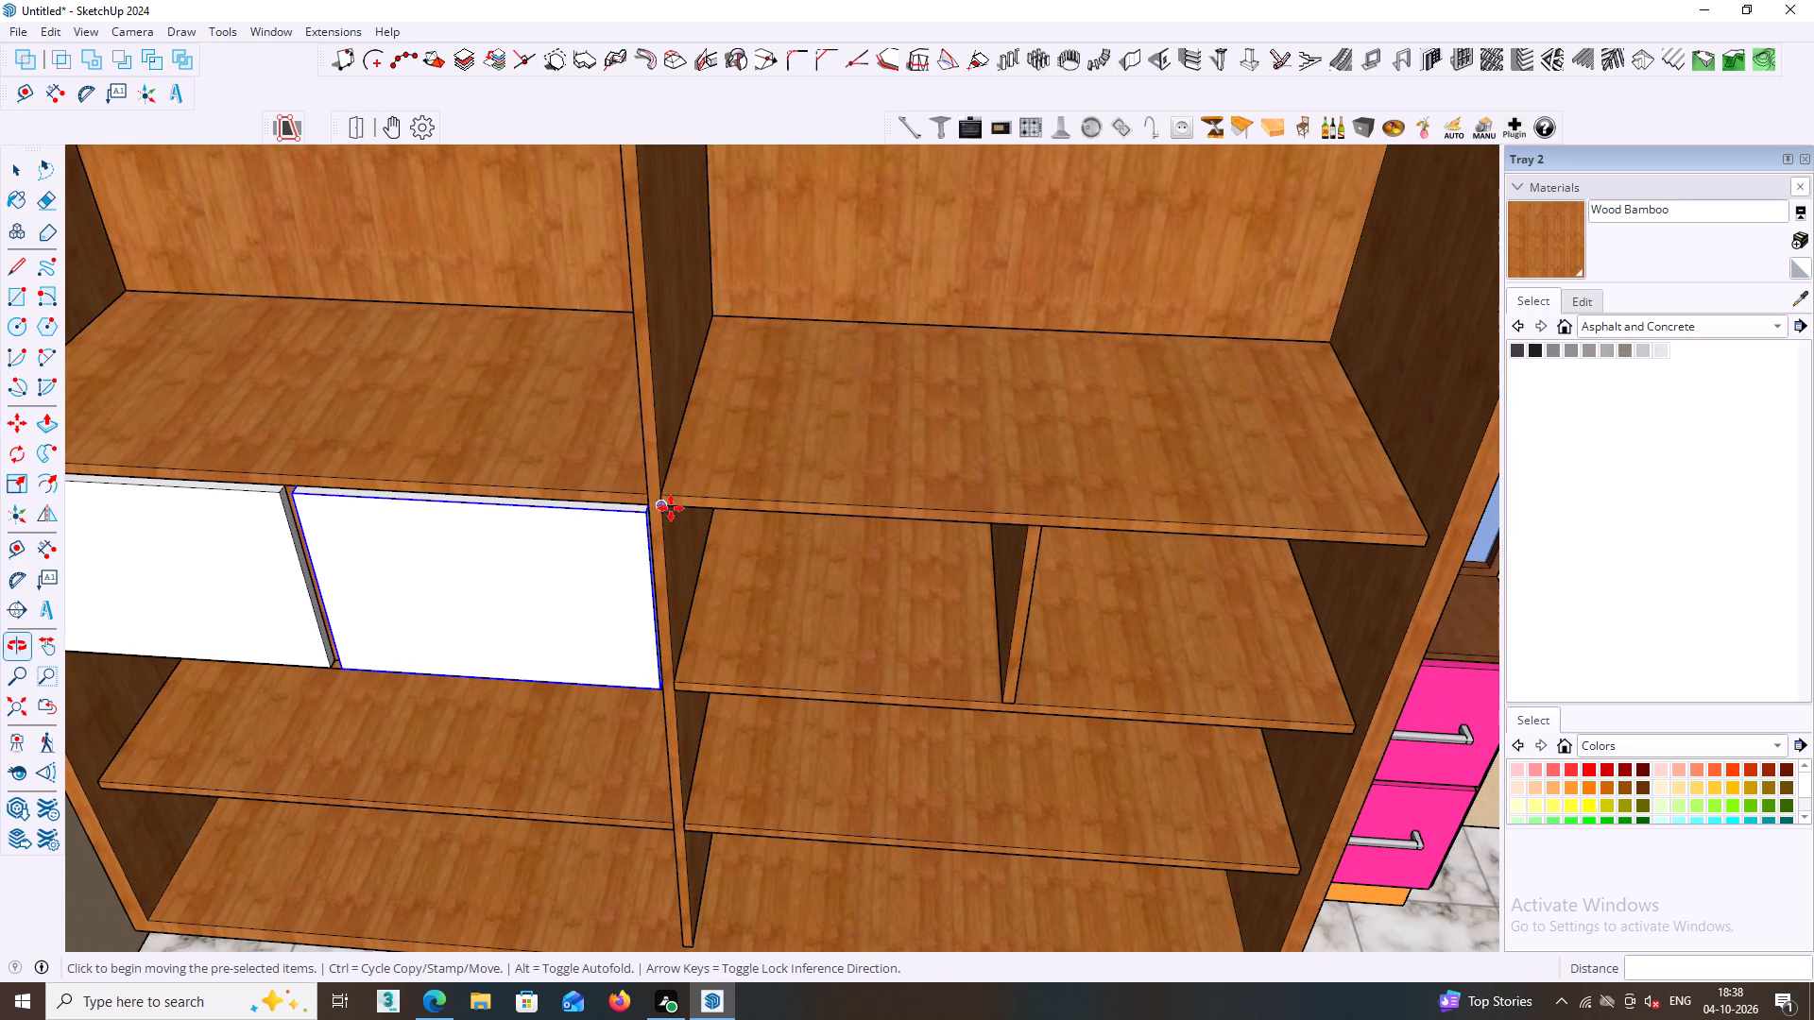
click(649, 501)
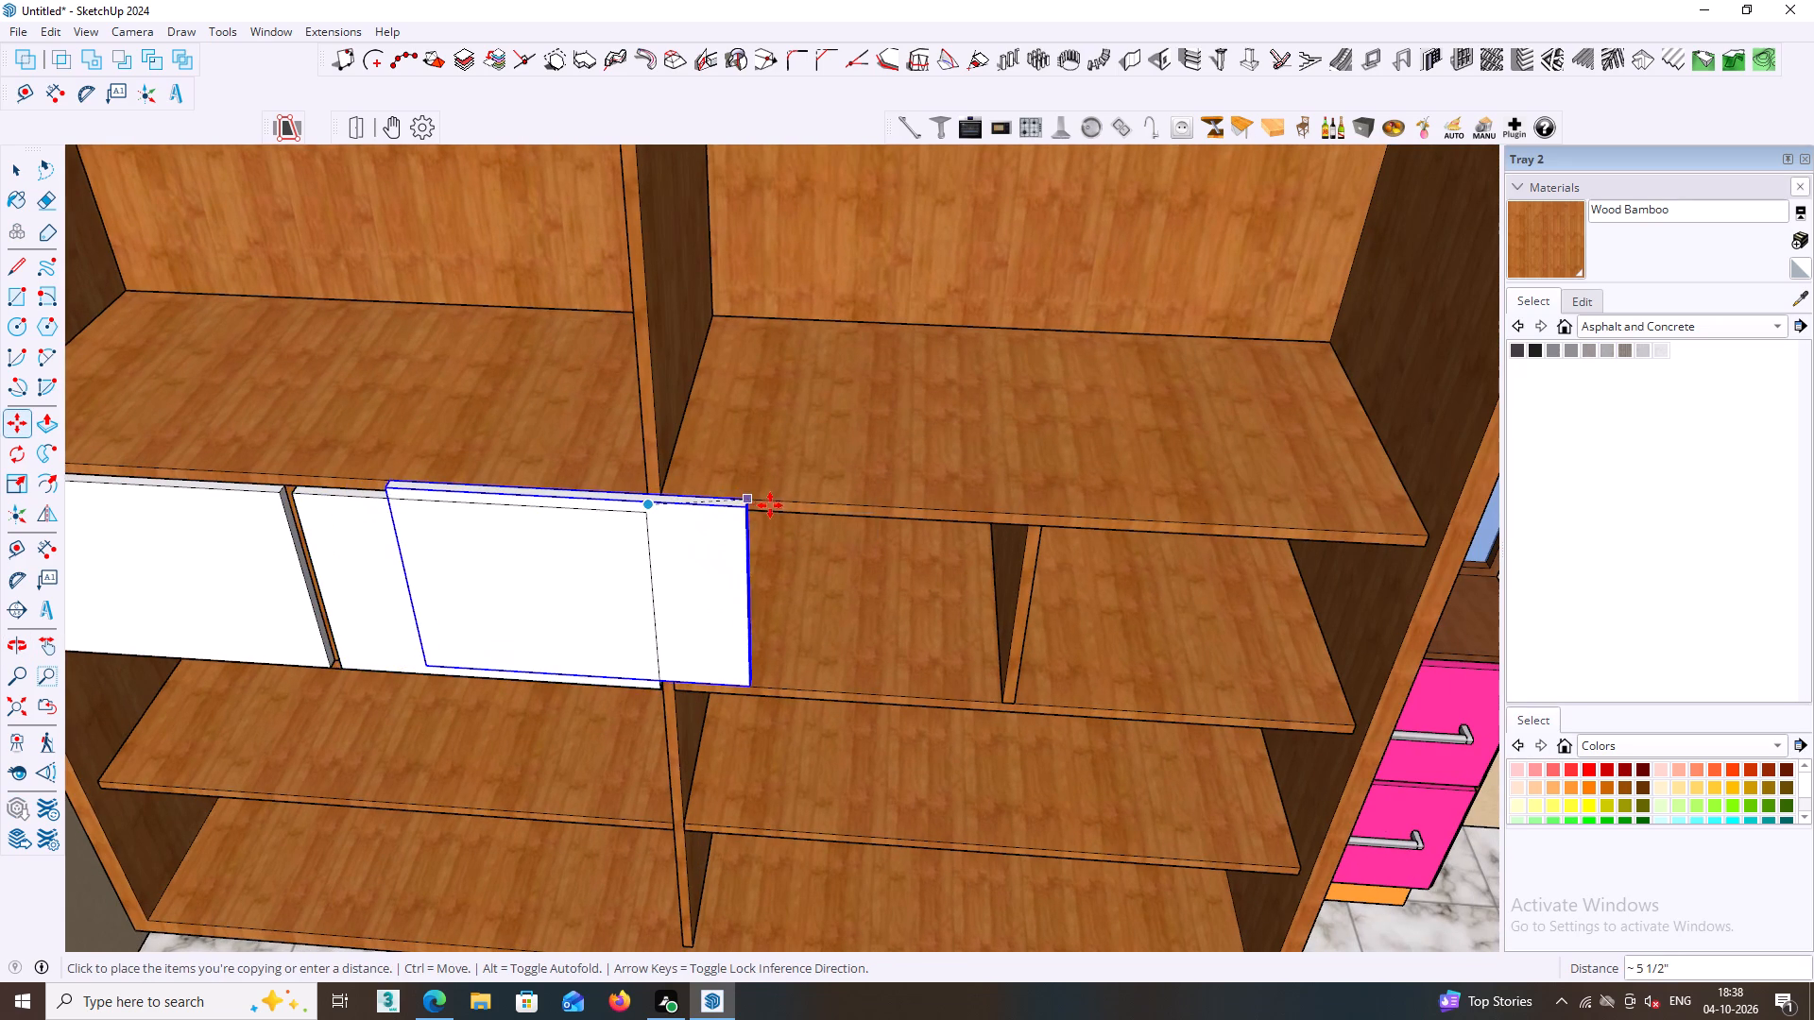
click(1028, 525)
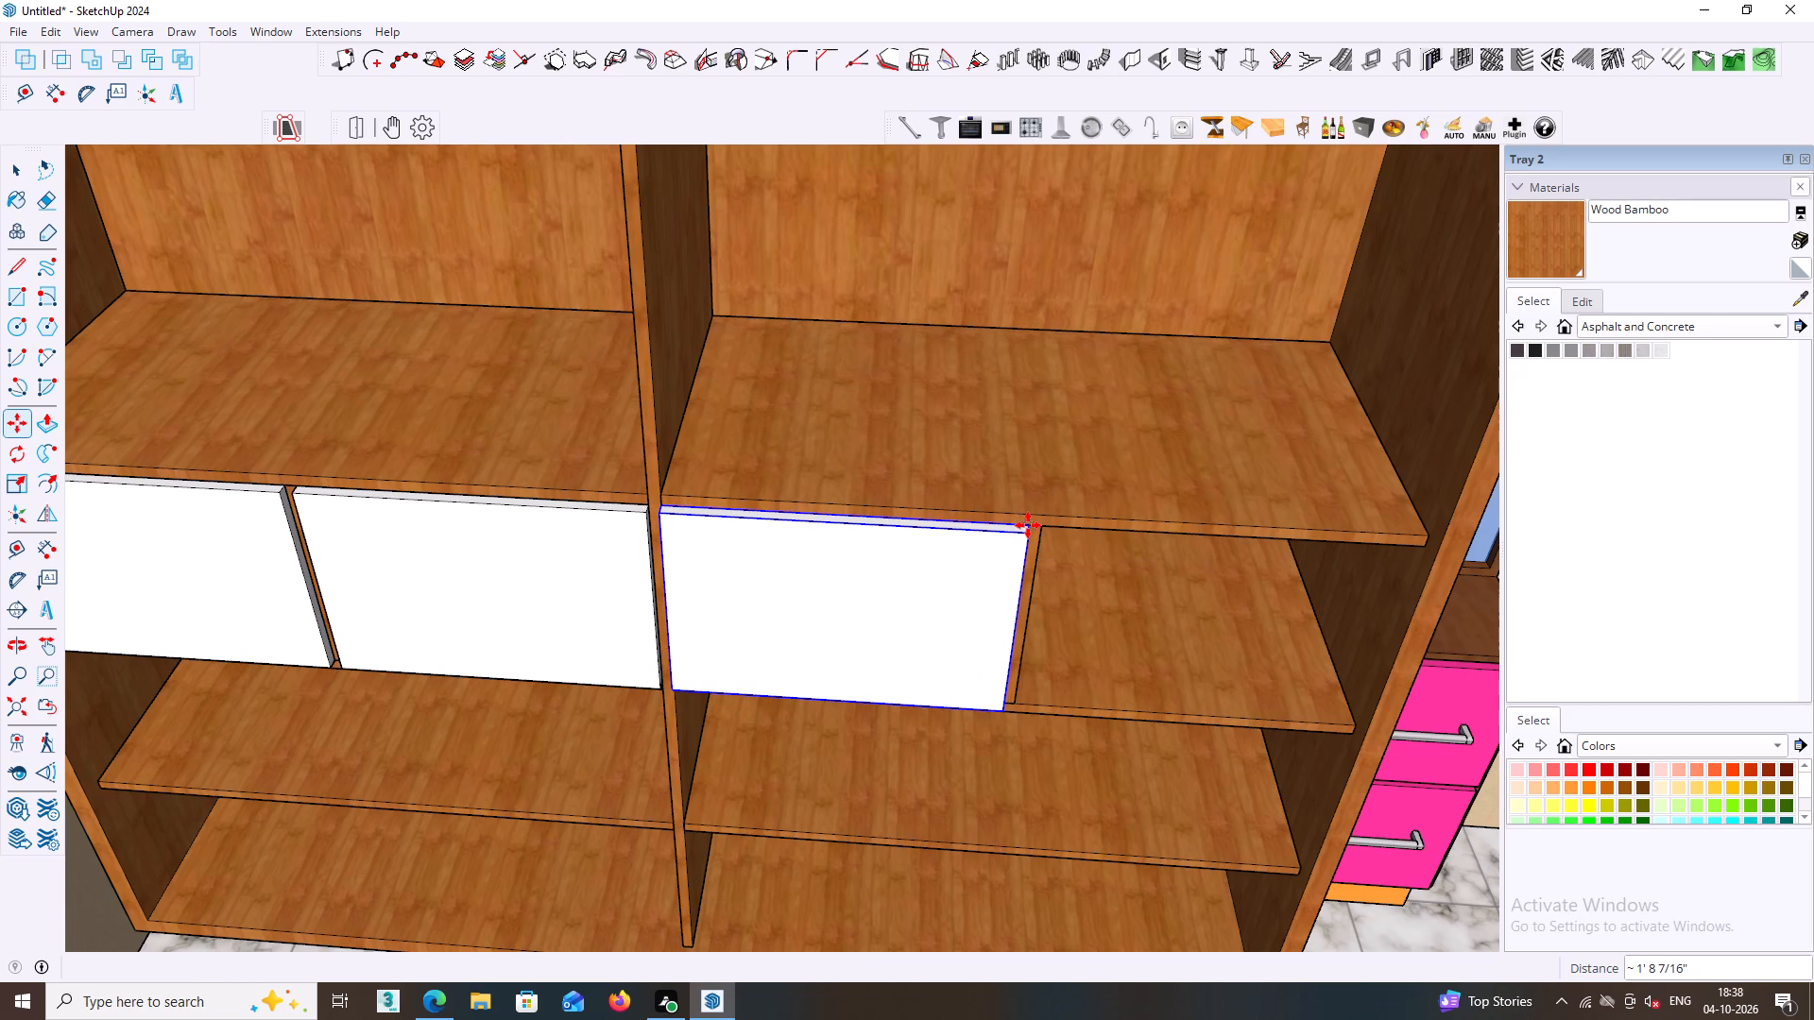
Copy the third front panel about 1' 8 7/16" across to the last opening, against the wardrobe's right side.
middle_drag(1028, 525, 669, 495)
click(673, 496)
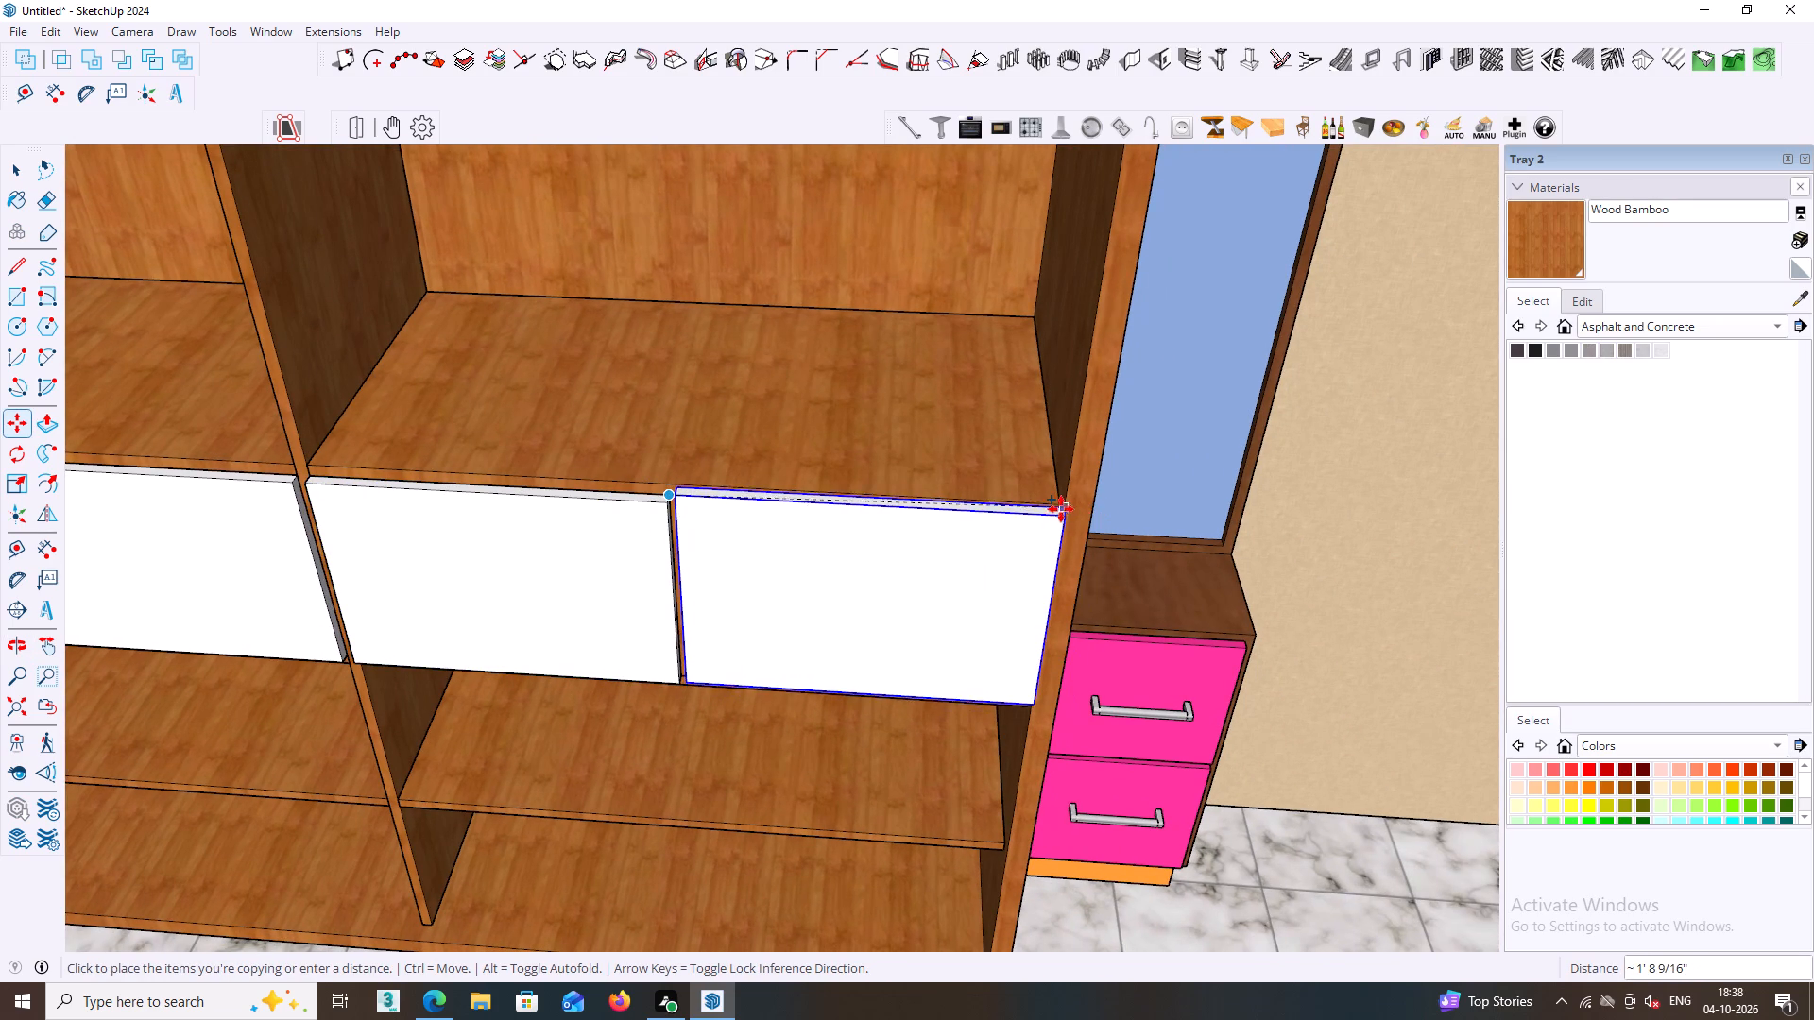
scroll(1055, 520, up, 7)
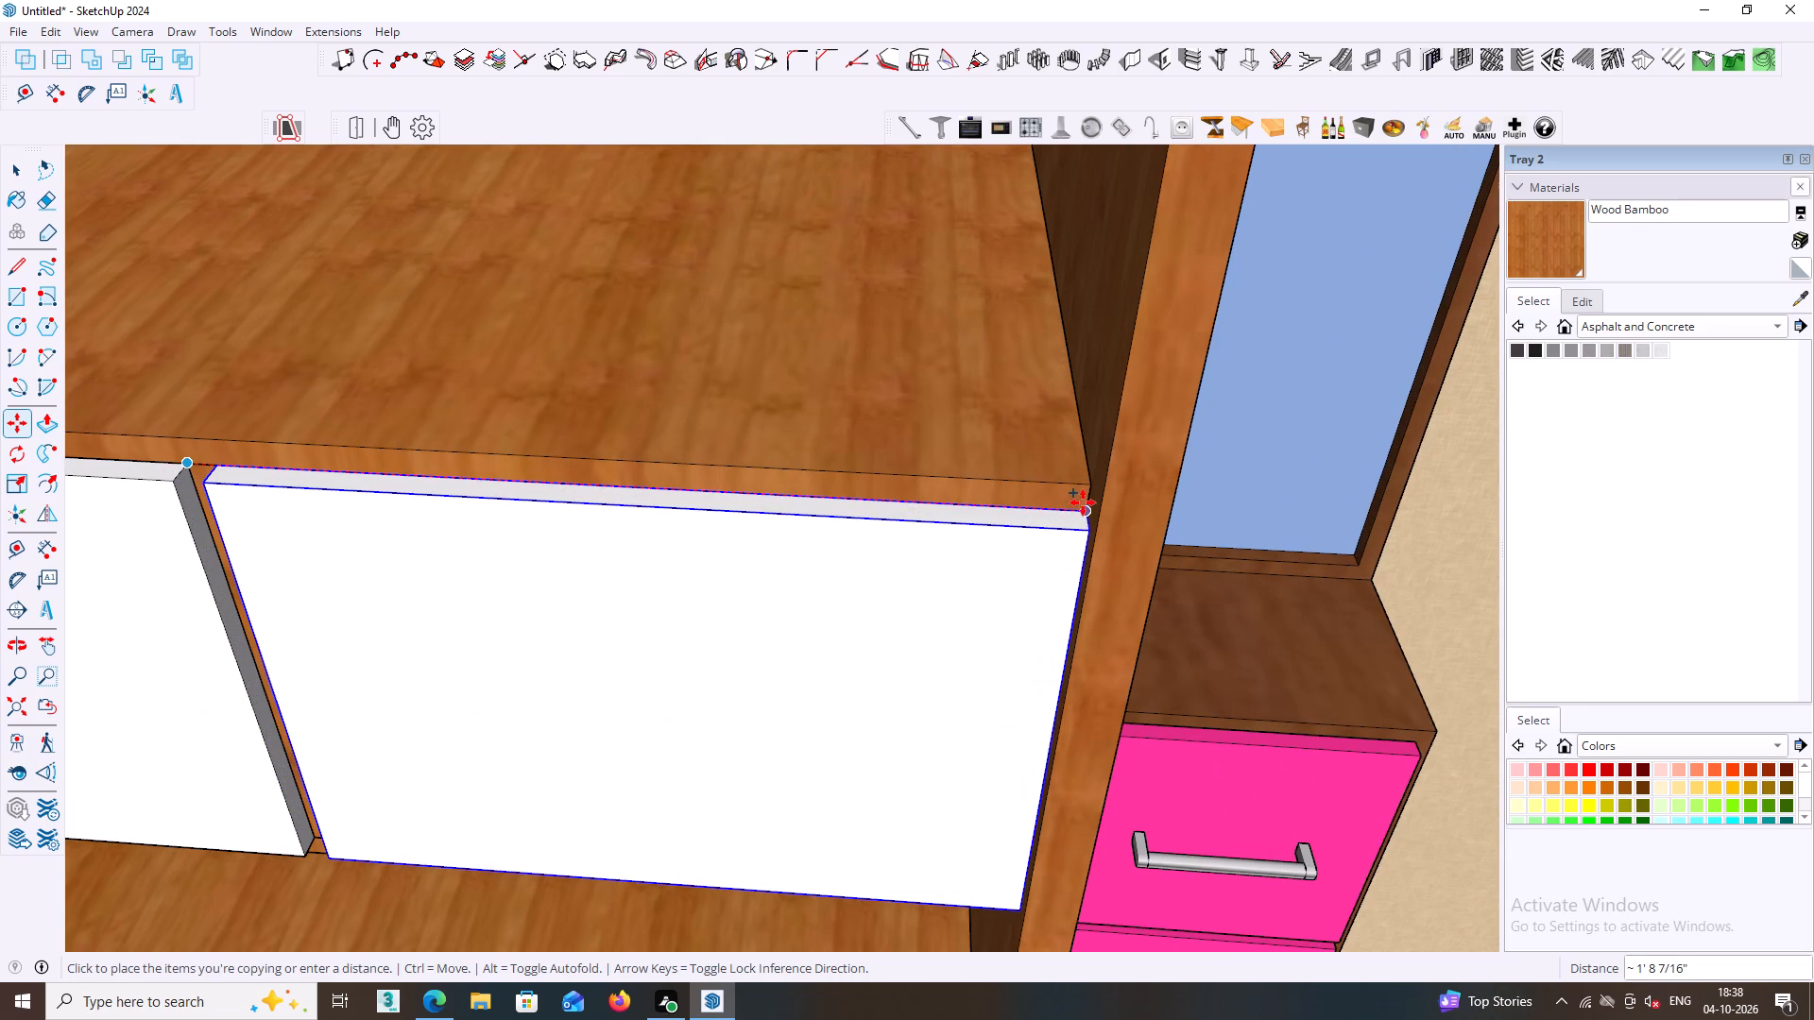
scroll(1087, 503, up, 4)
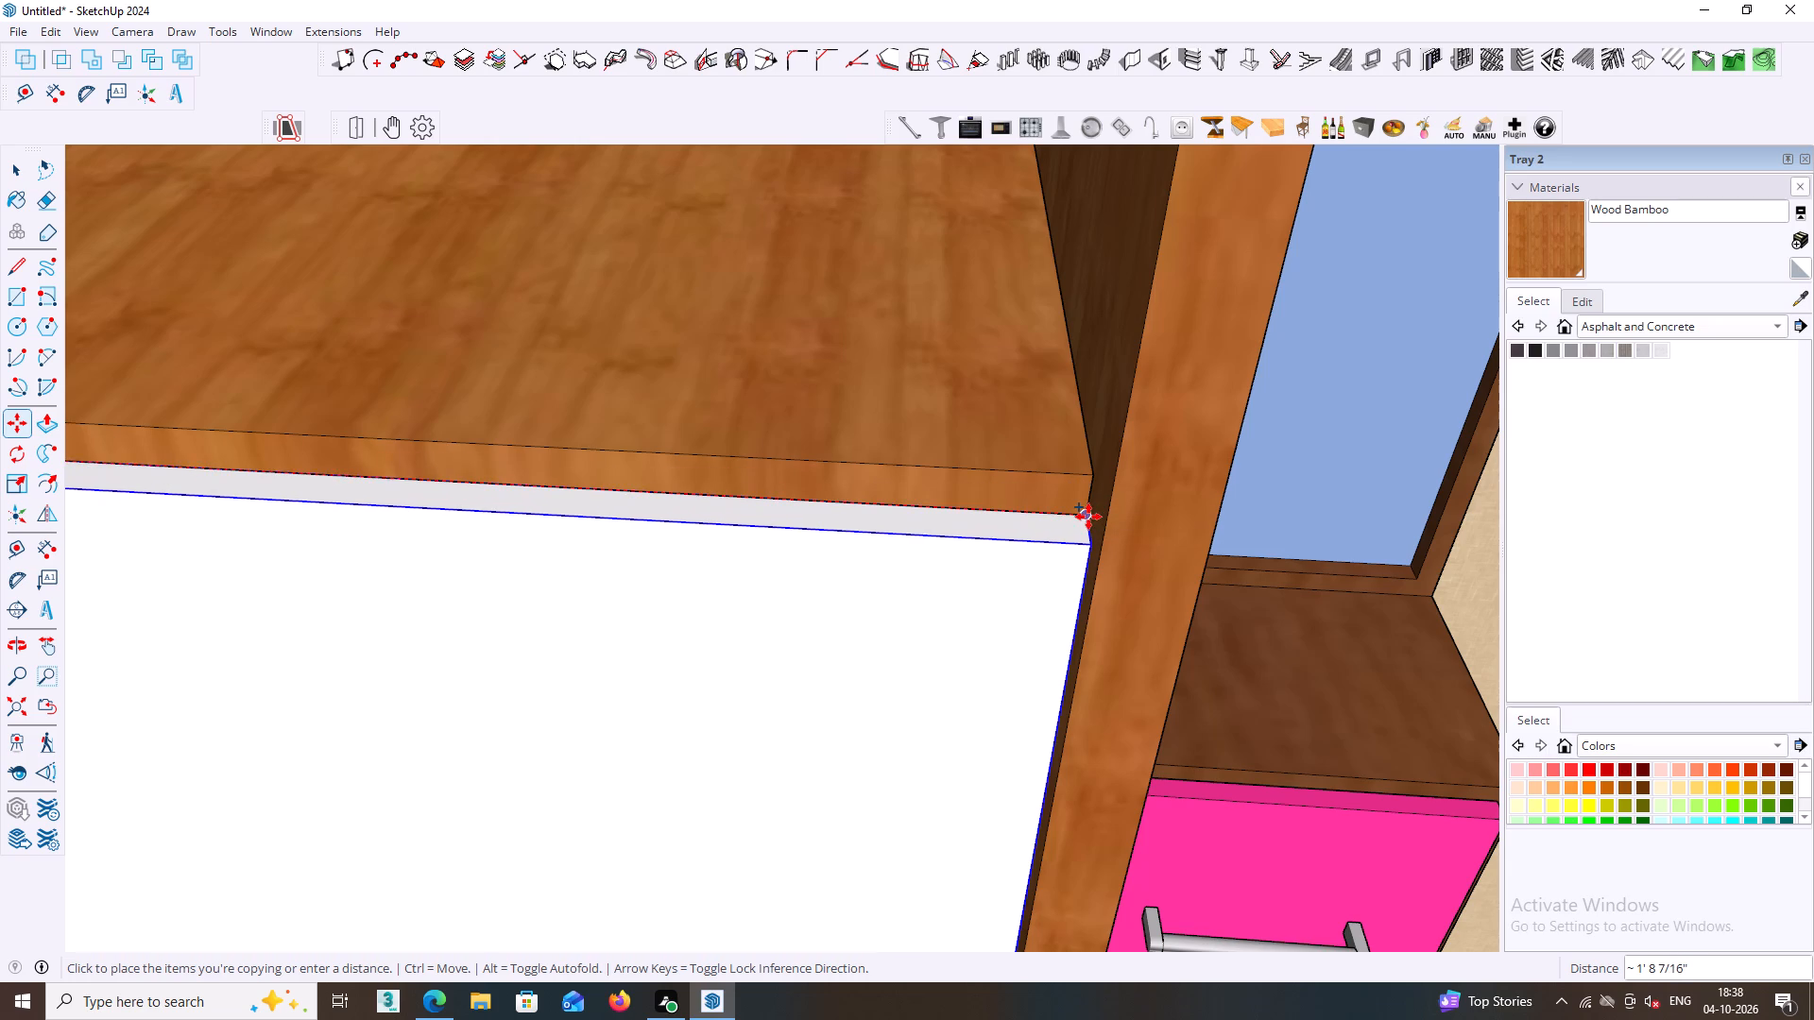
click(1088, 517)
key(space)
Examine the last panel's fit against the wardrobe side and the whole row of front panels, and clear the selection.
middle_drag(1110, 524, 1002, 390)
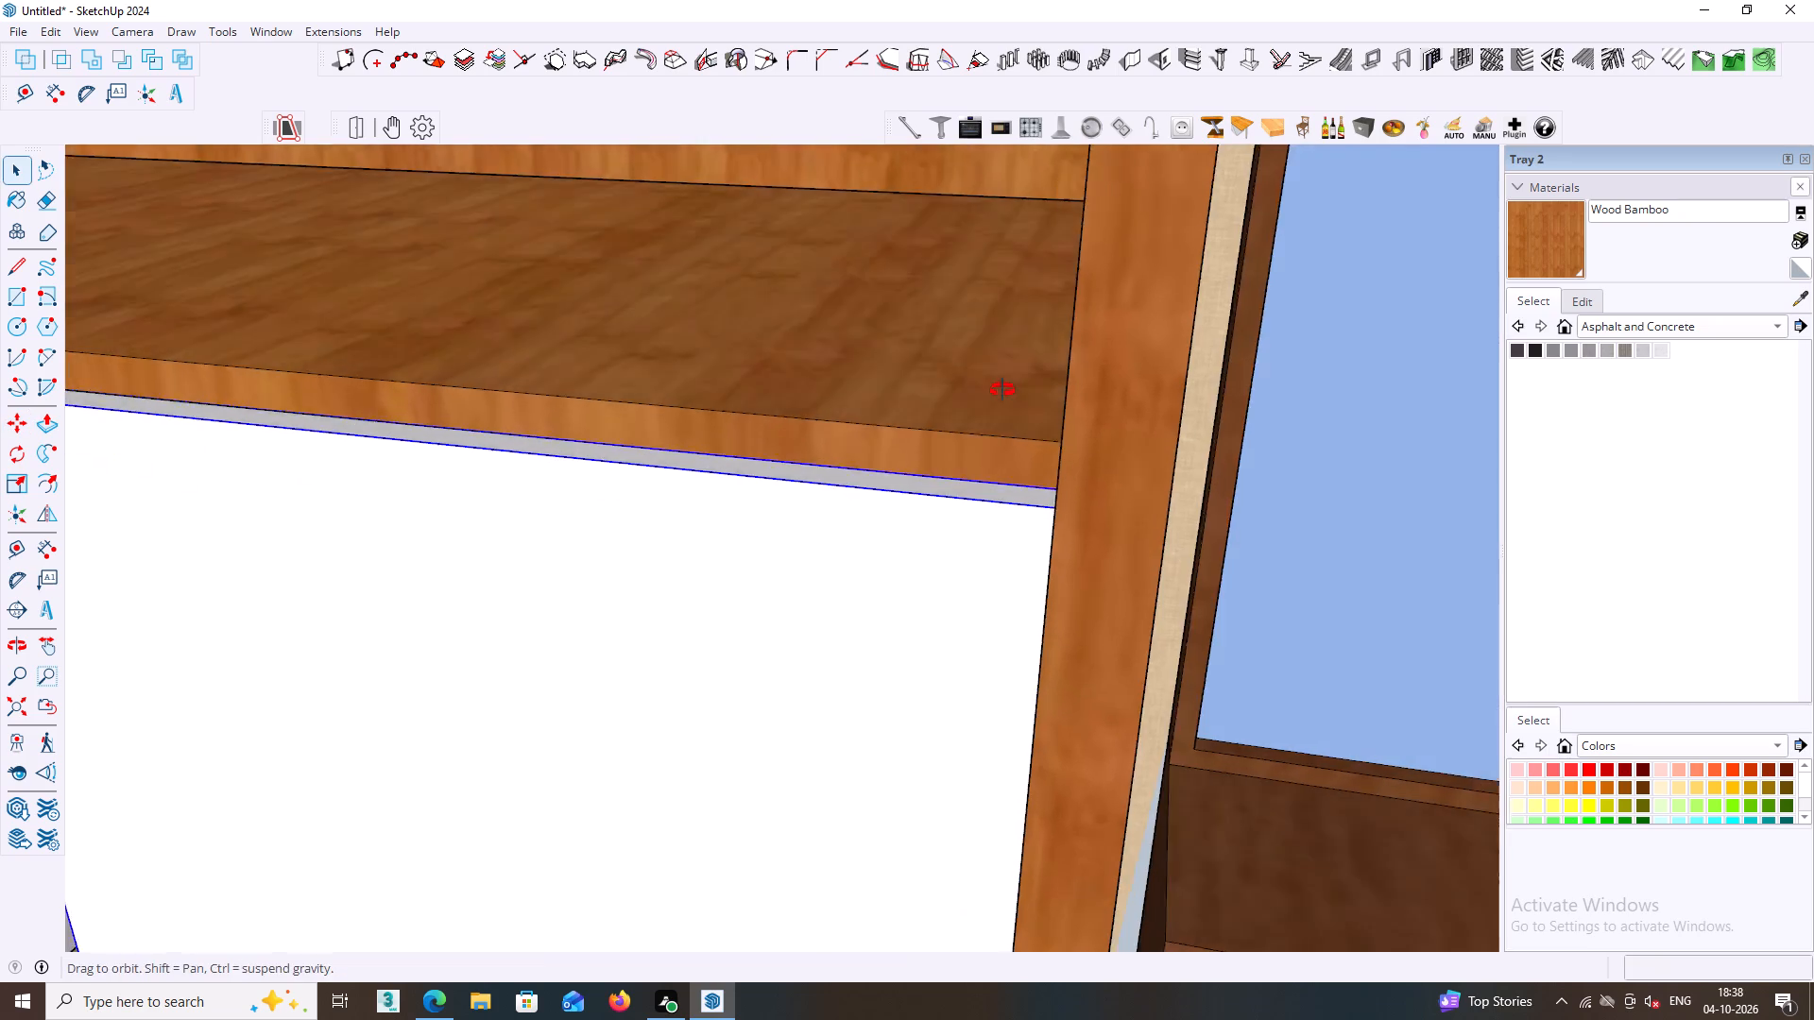
middle_drag(1002, 390, 1000, 379)
scroll(1015, 459, down, 9)
middle_drag(1000, 469, 1004, 506)
middle_drag(604, 592, 812, 581)
scroll(728, 552, down, 2)
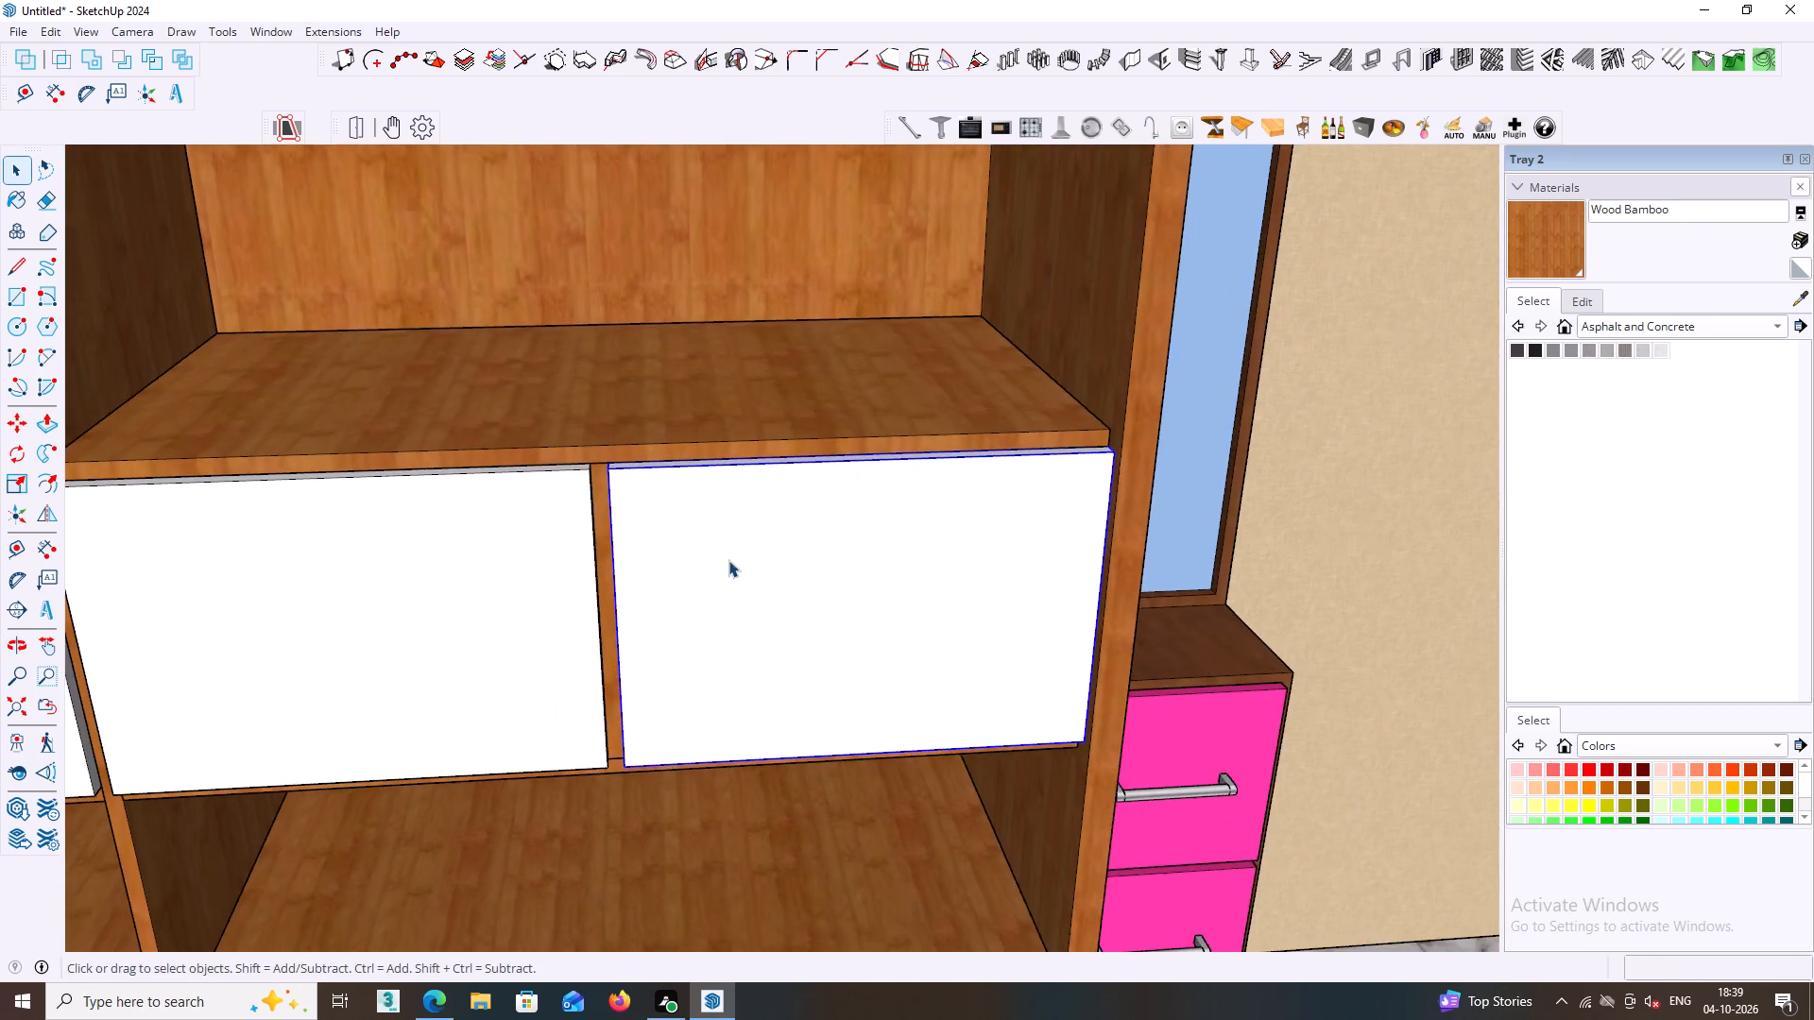
scroll(728, 560, down, 16)
middle_click(713, 578)
middle_click(740, 564)
middle_click(768, 535)
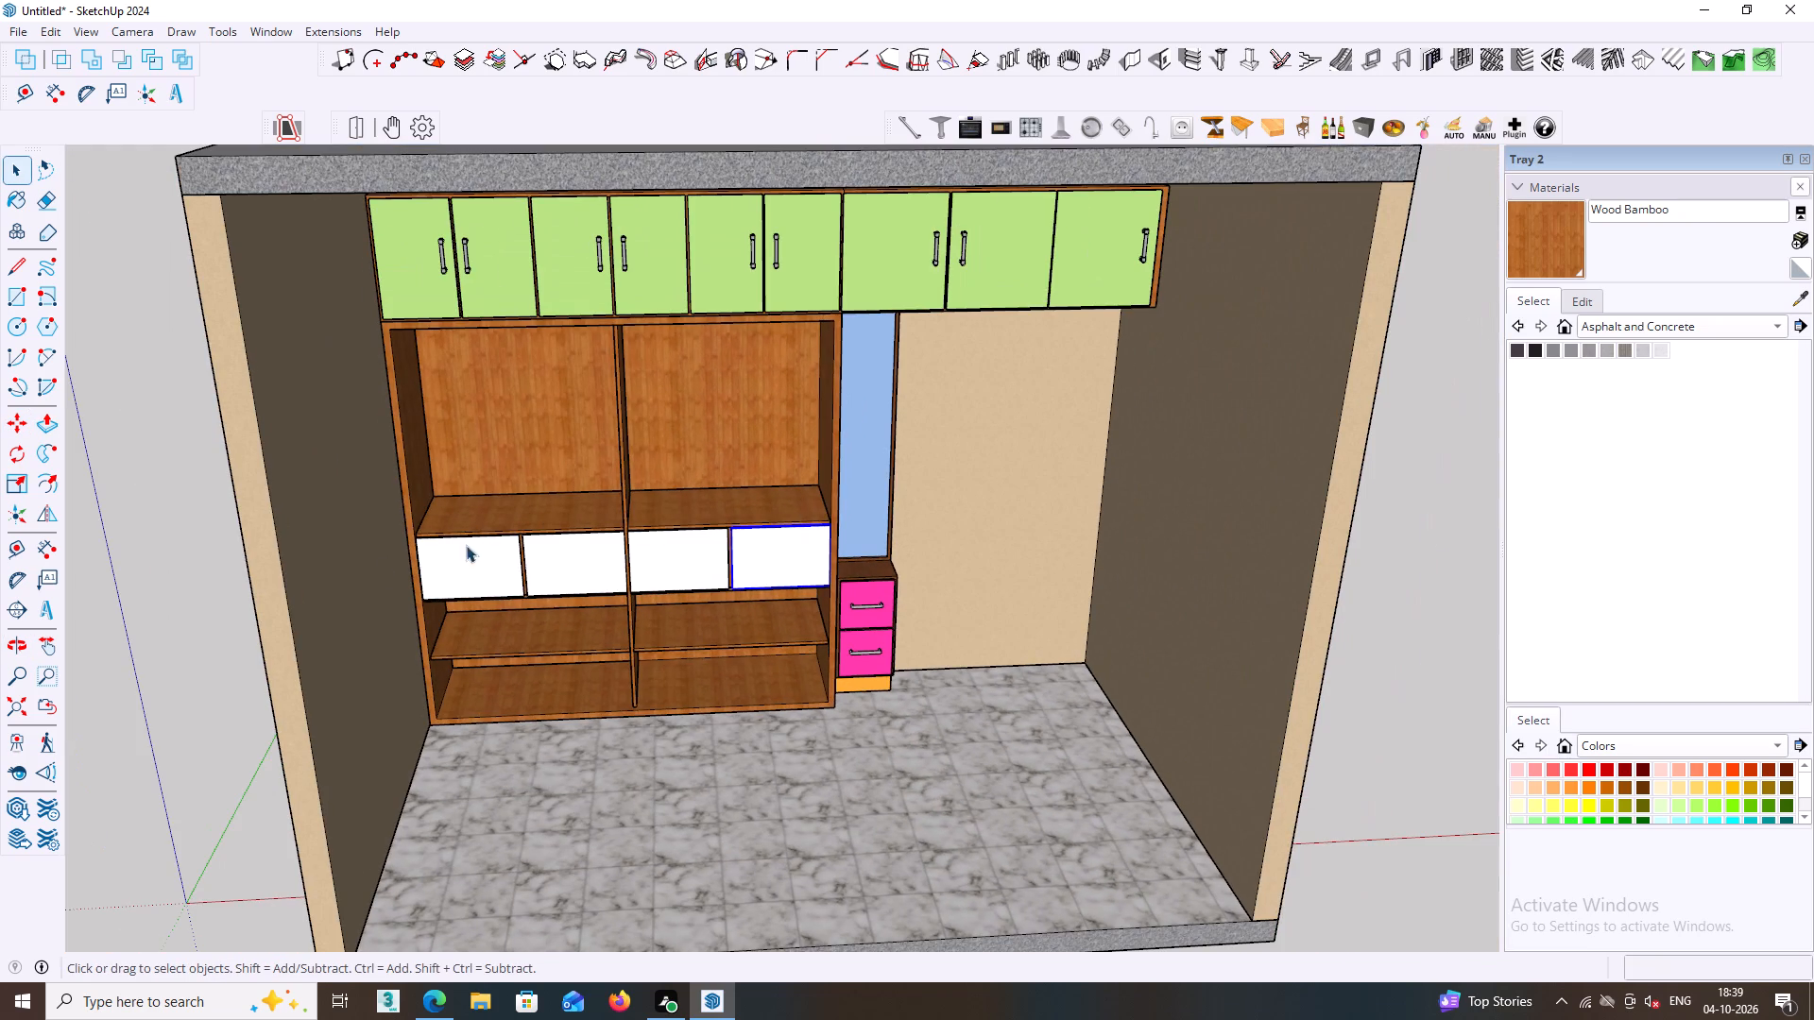
click(208, 608)
Extend the leftmost front panel's side face toward the divider by 3 mm inside its group.
scroll(612, 566, up, 6)
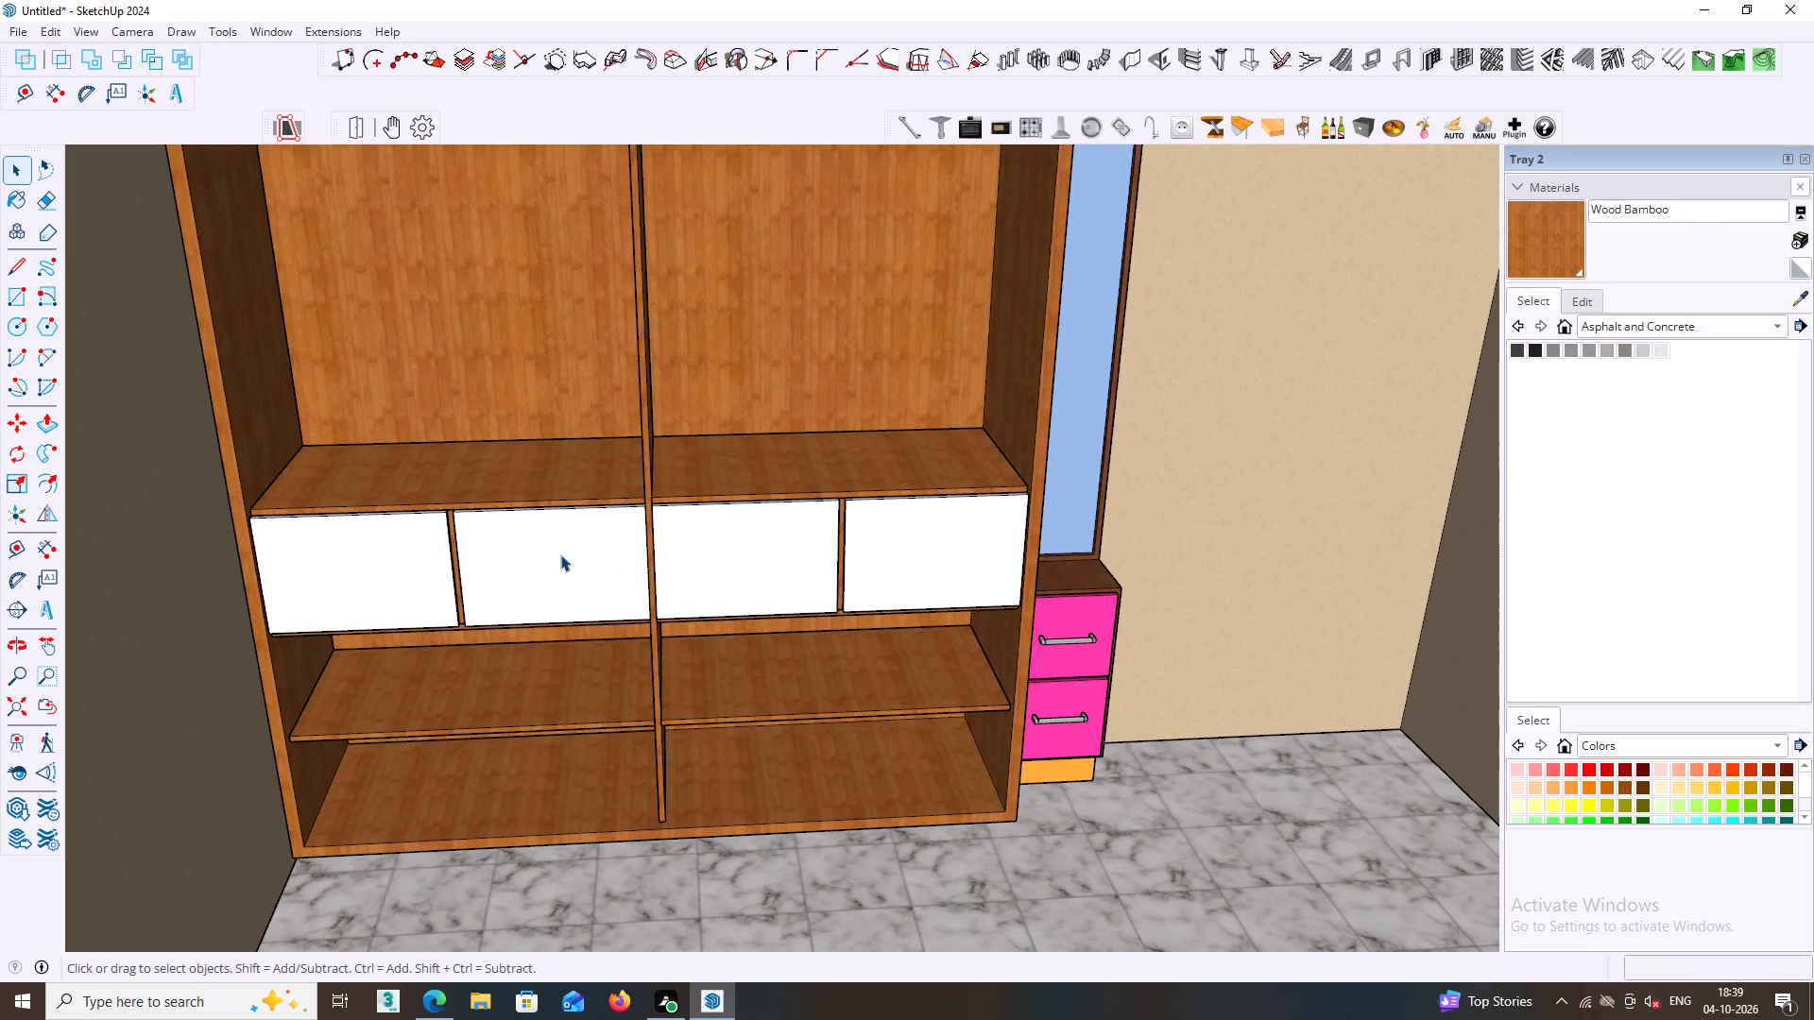
middle_drag(456, 534, 316, 520)
scroll(433, 514, up, 9)
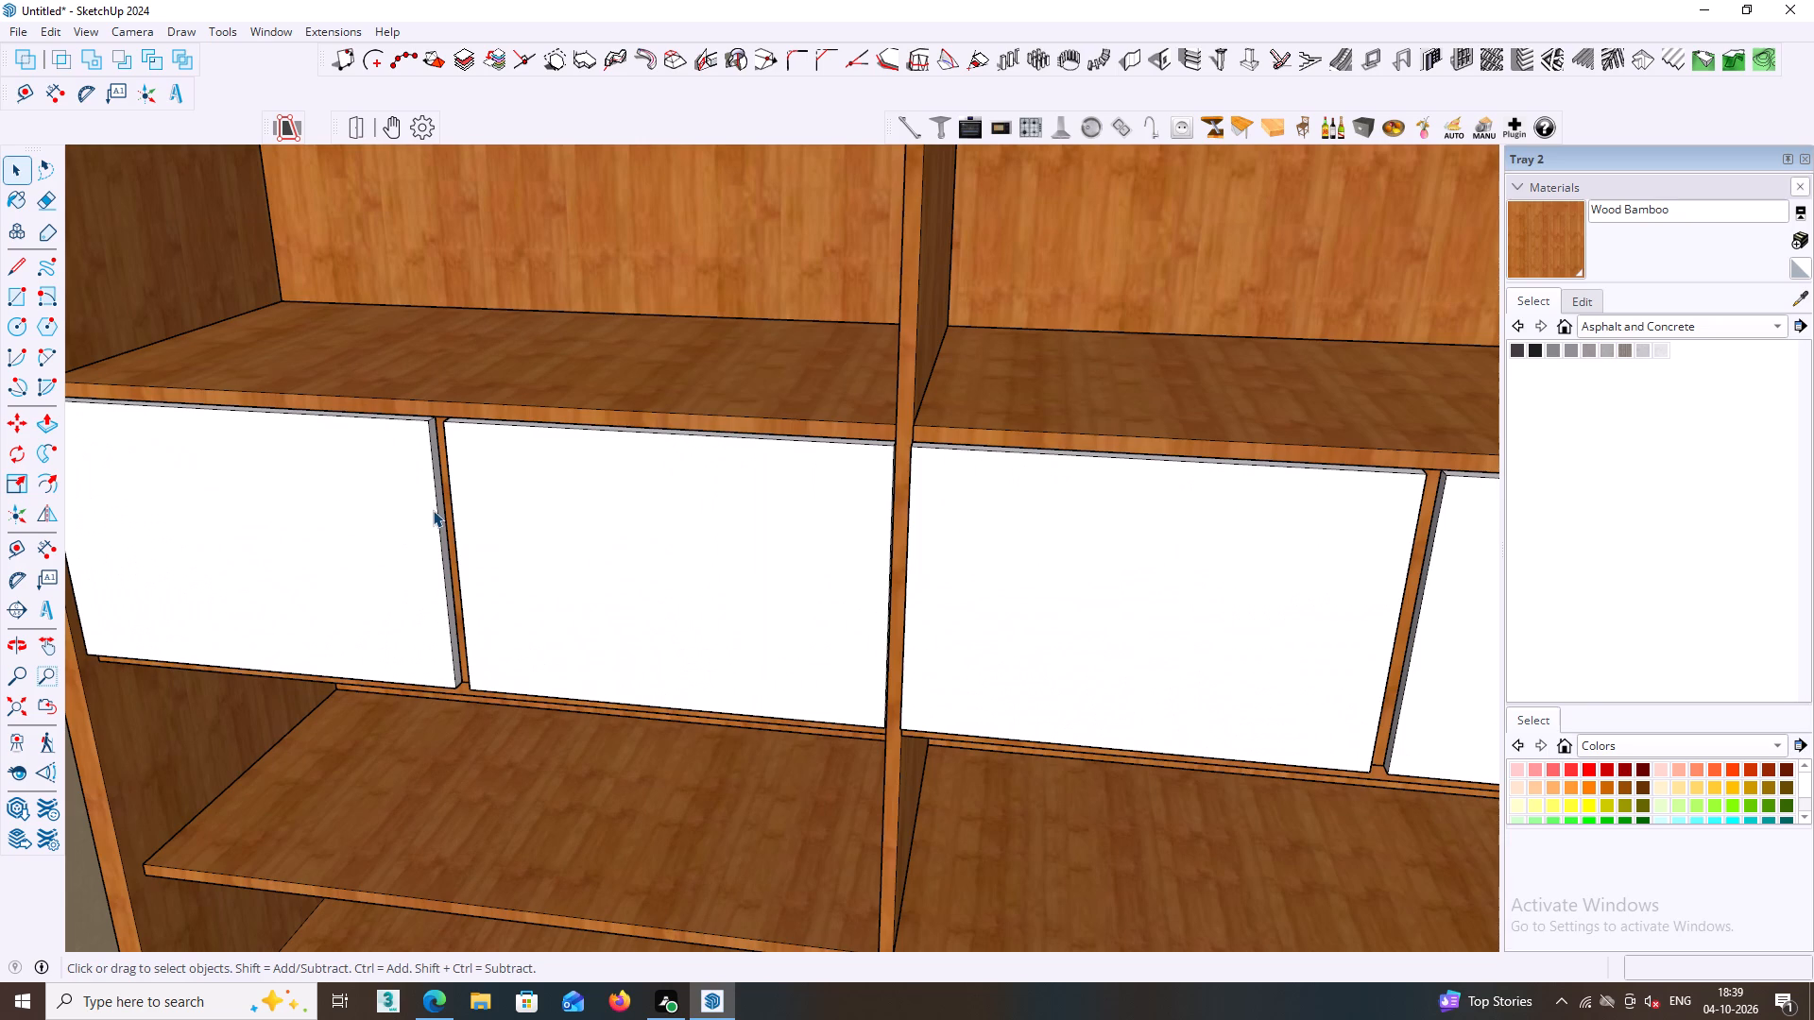
scroll(428, 554, up, 3)
middle_drag(427, 554, 285, 540)
scroll(401, 446, up, 6)
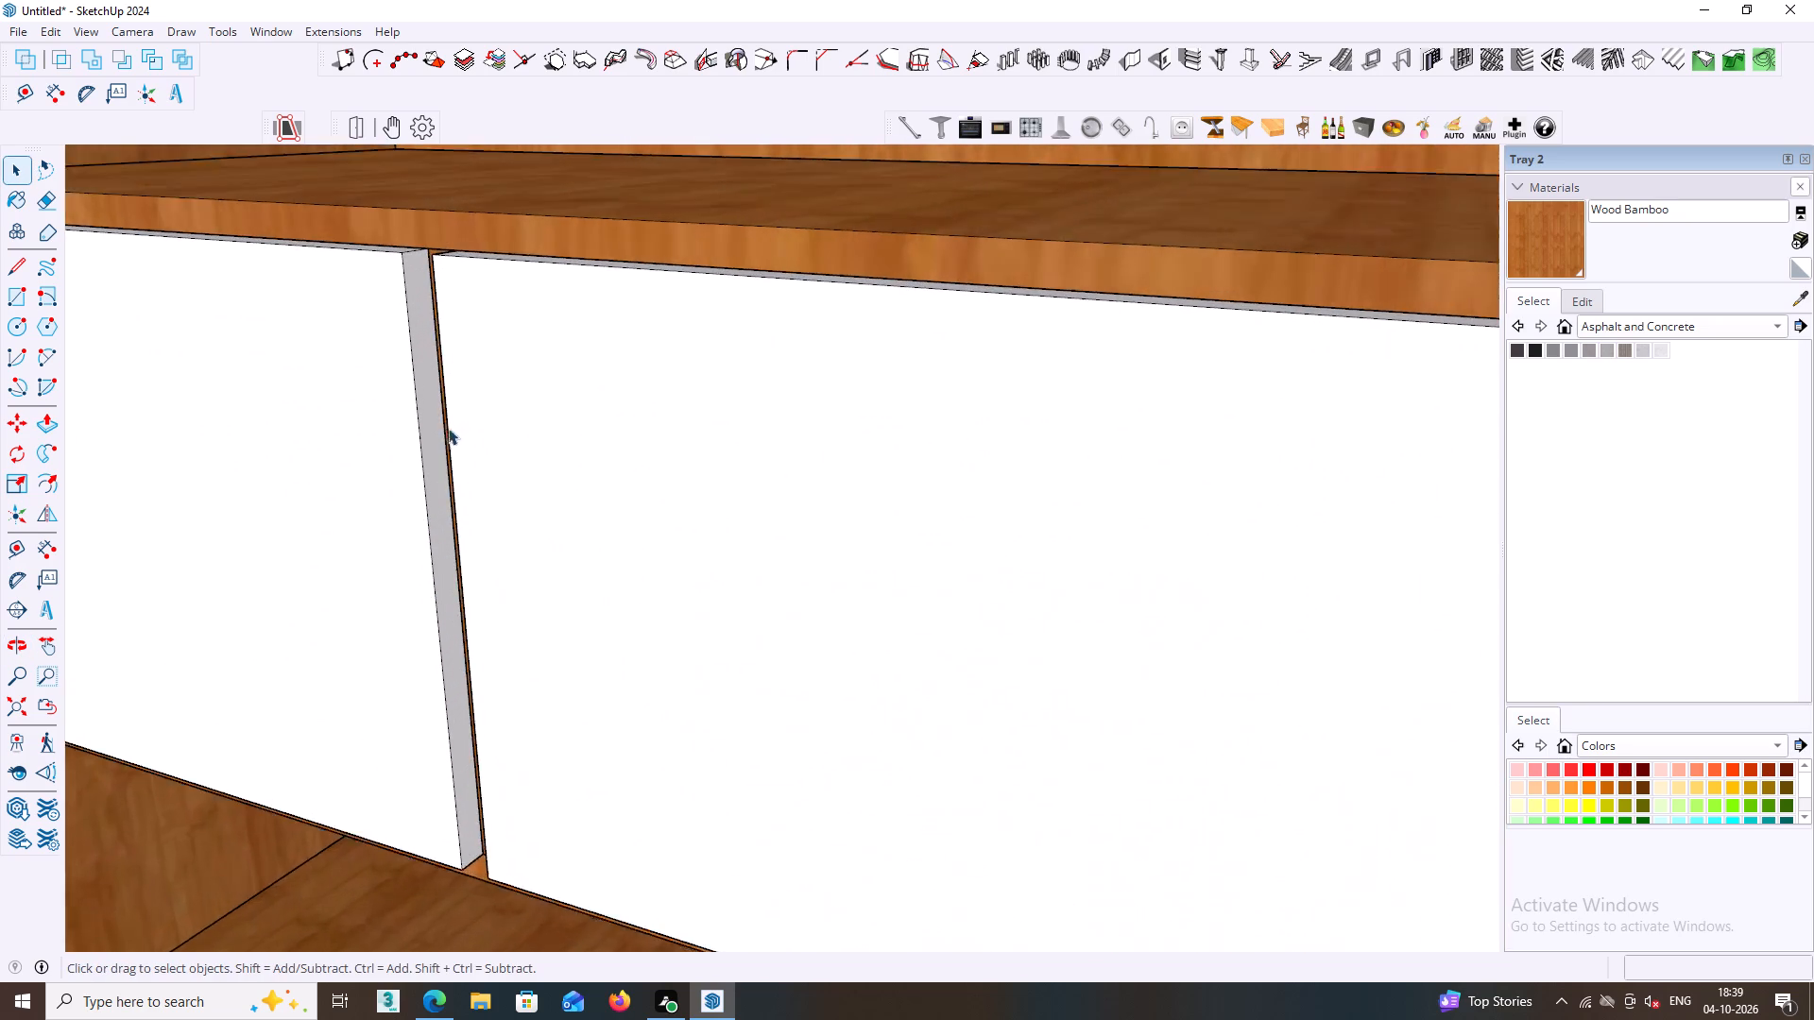
scroll(448, 428, up, 3)
click(429, 410)
double_click(426, 410)
click(426, 410)
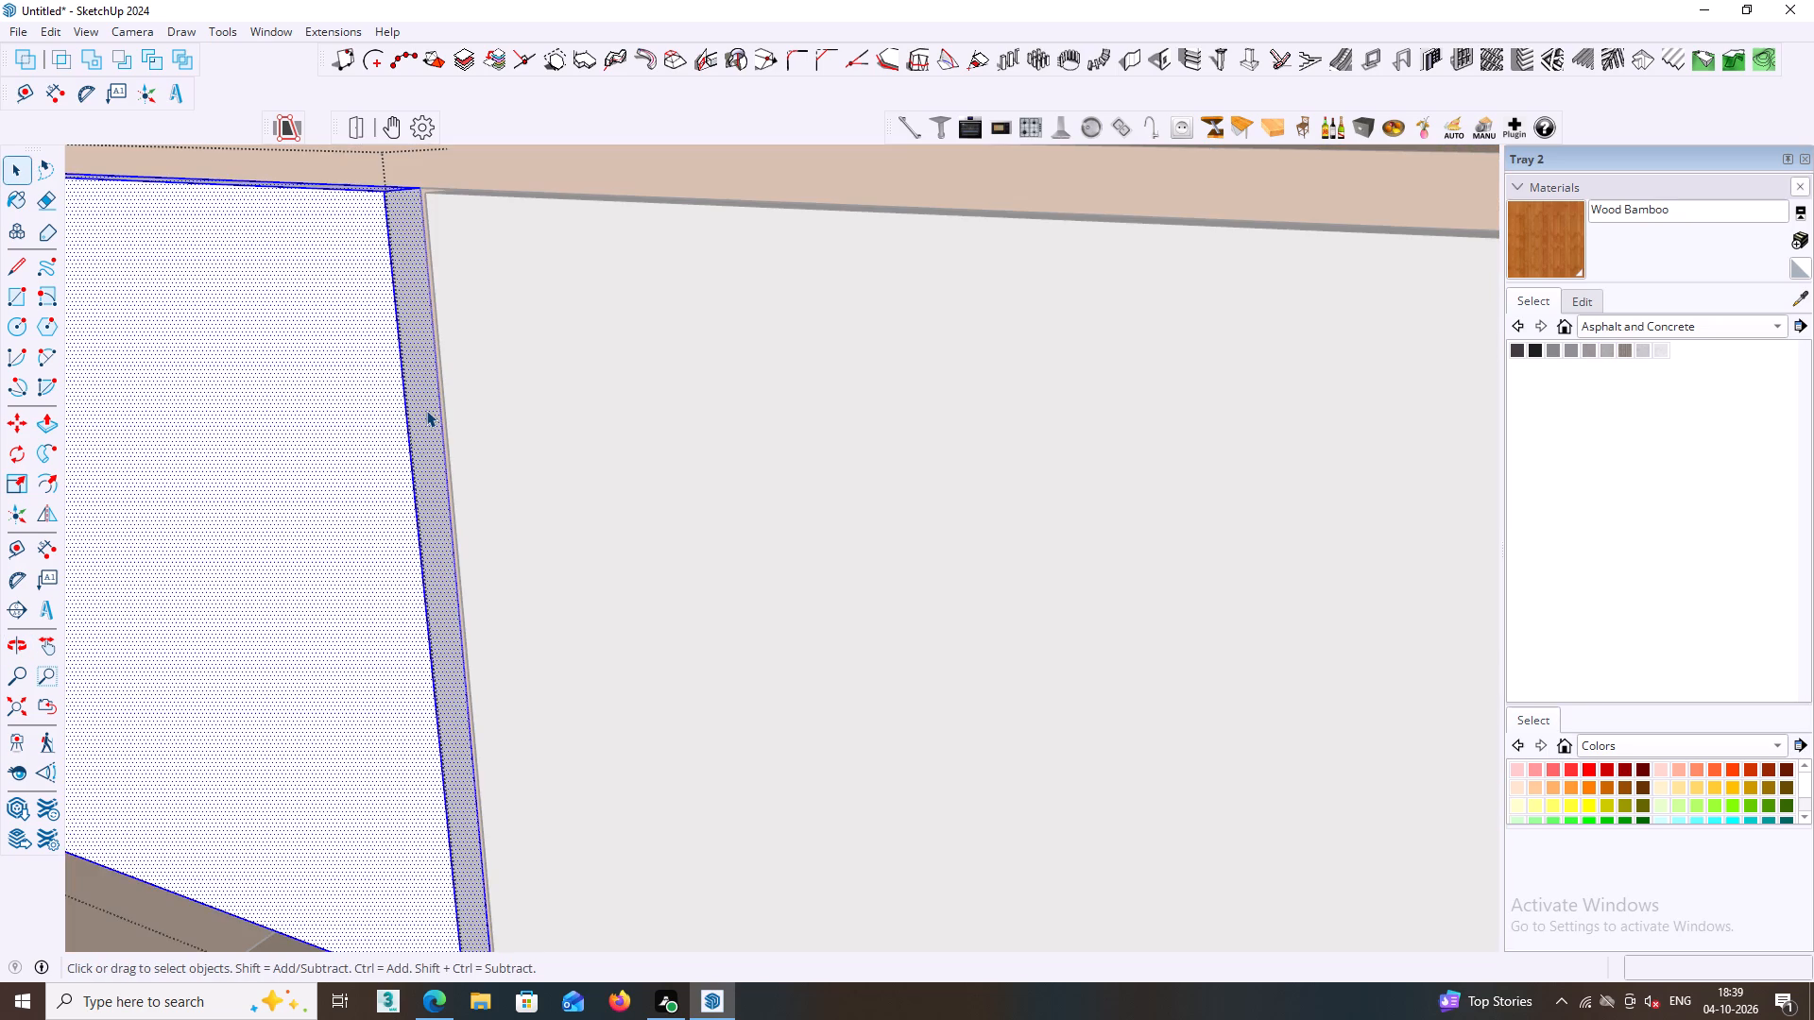
click(427, 411)
key(p)
click(429, 419)
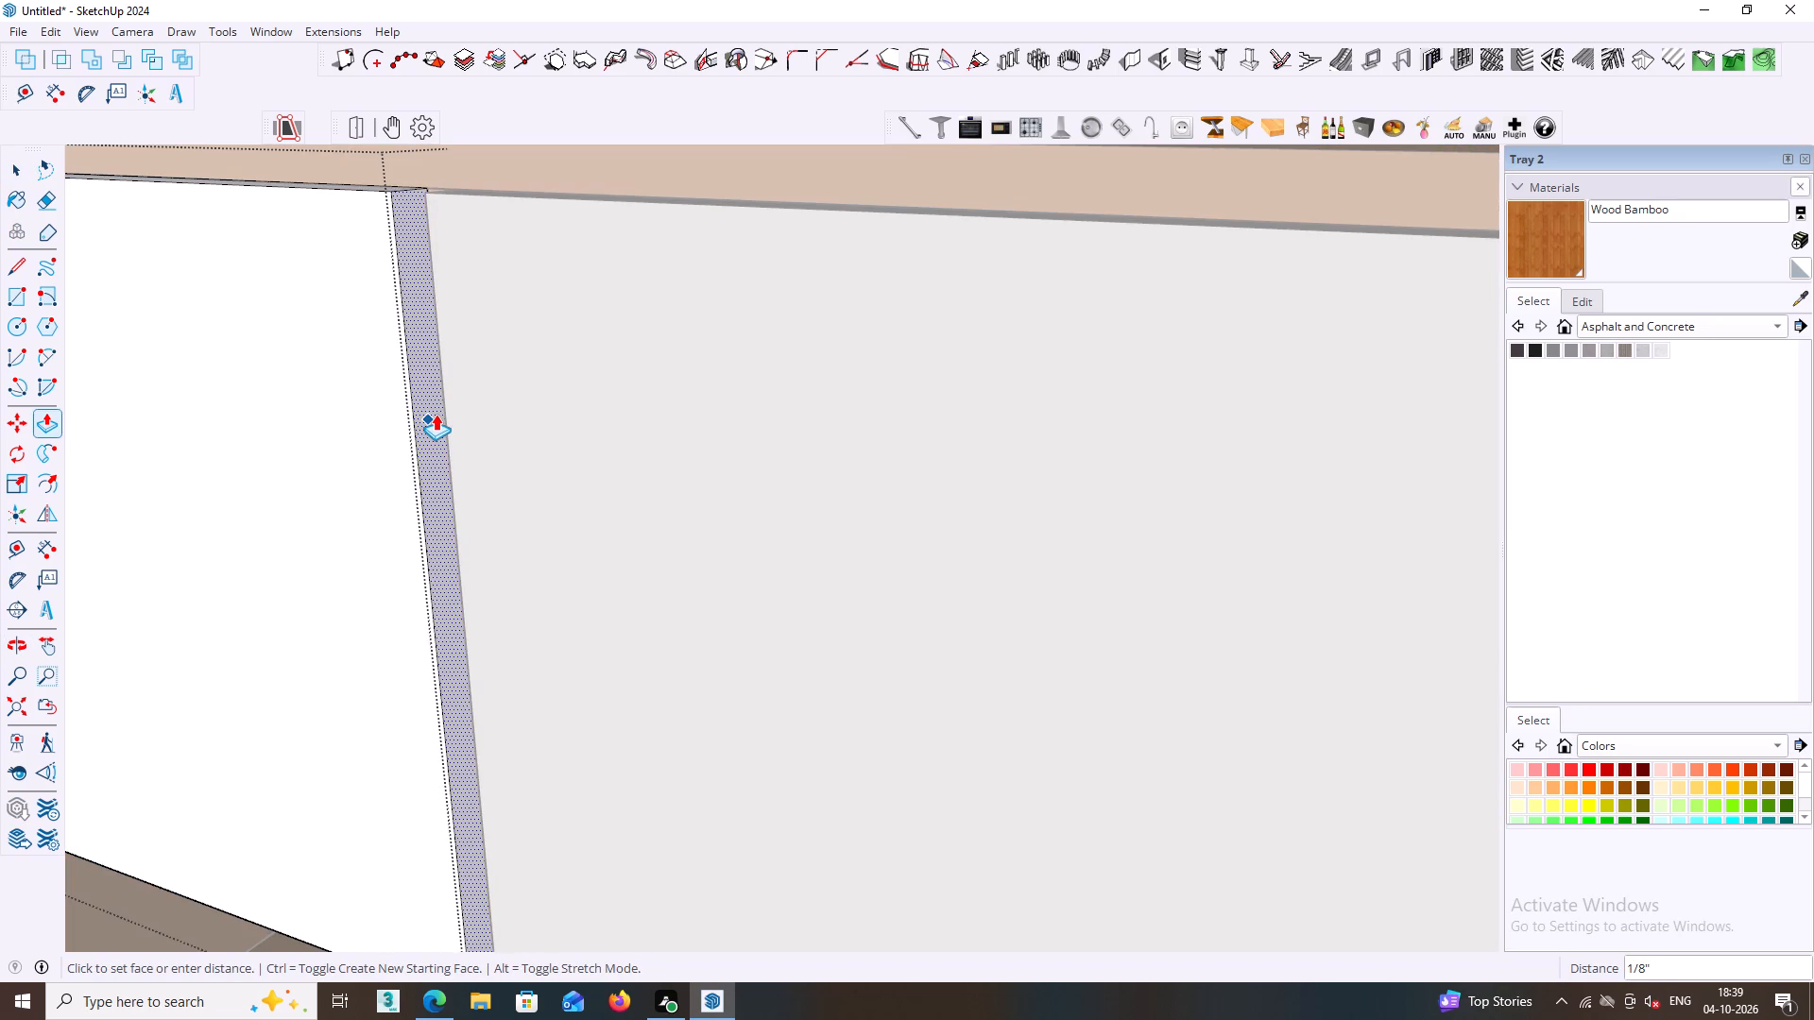
text(3MM)
key(Return)
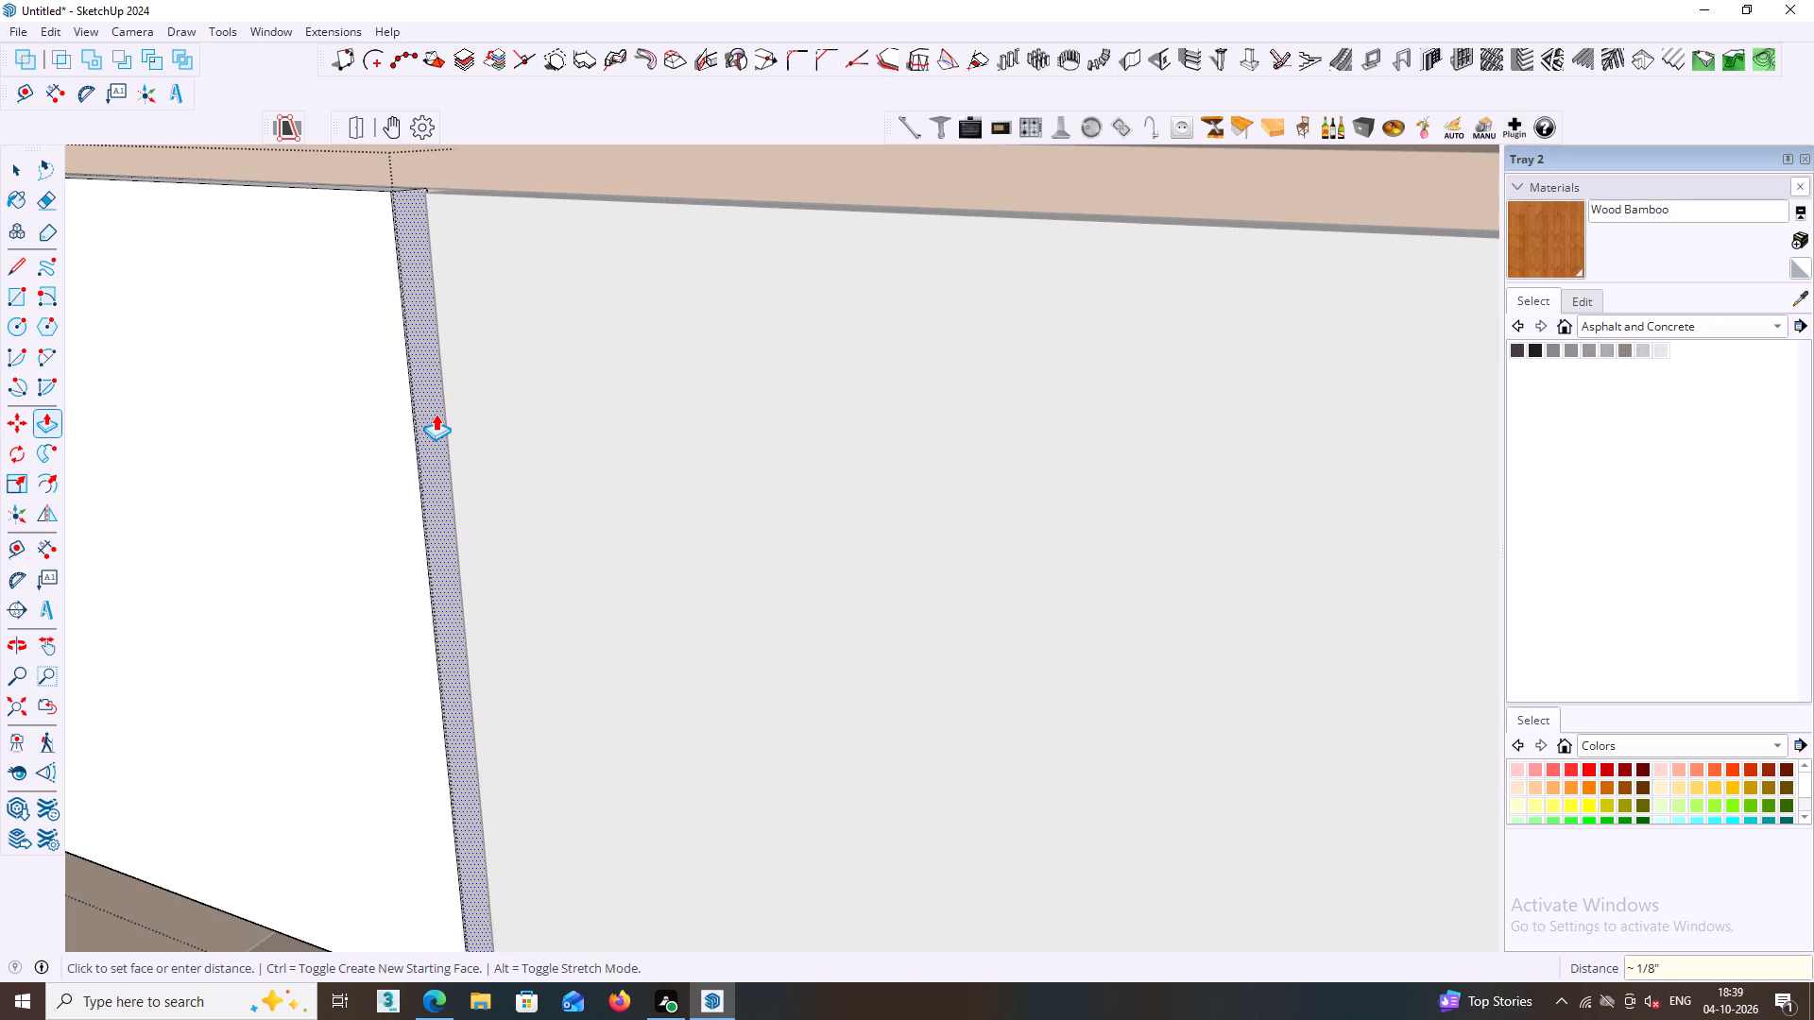
key(space)
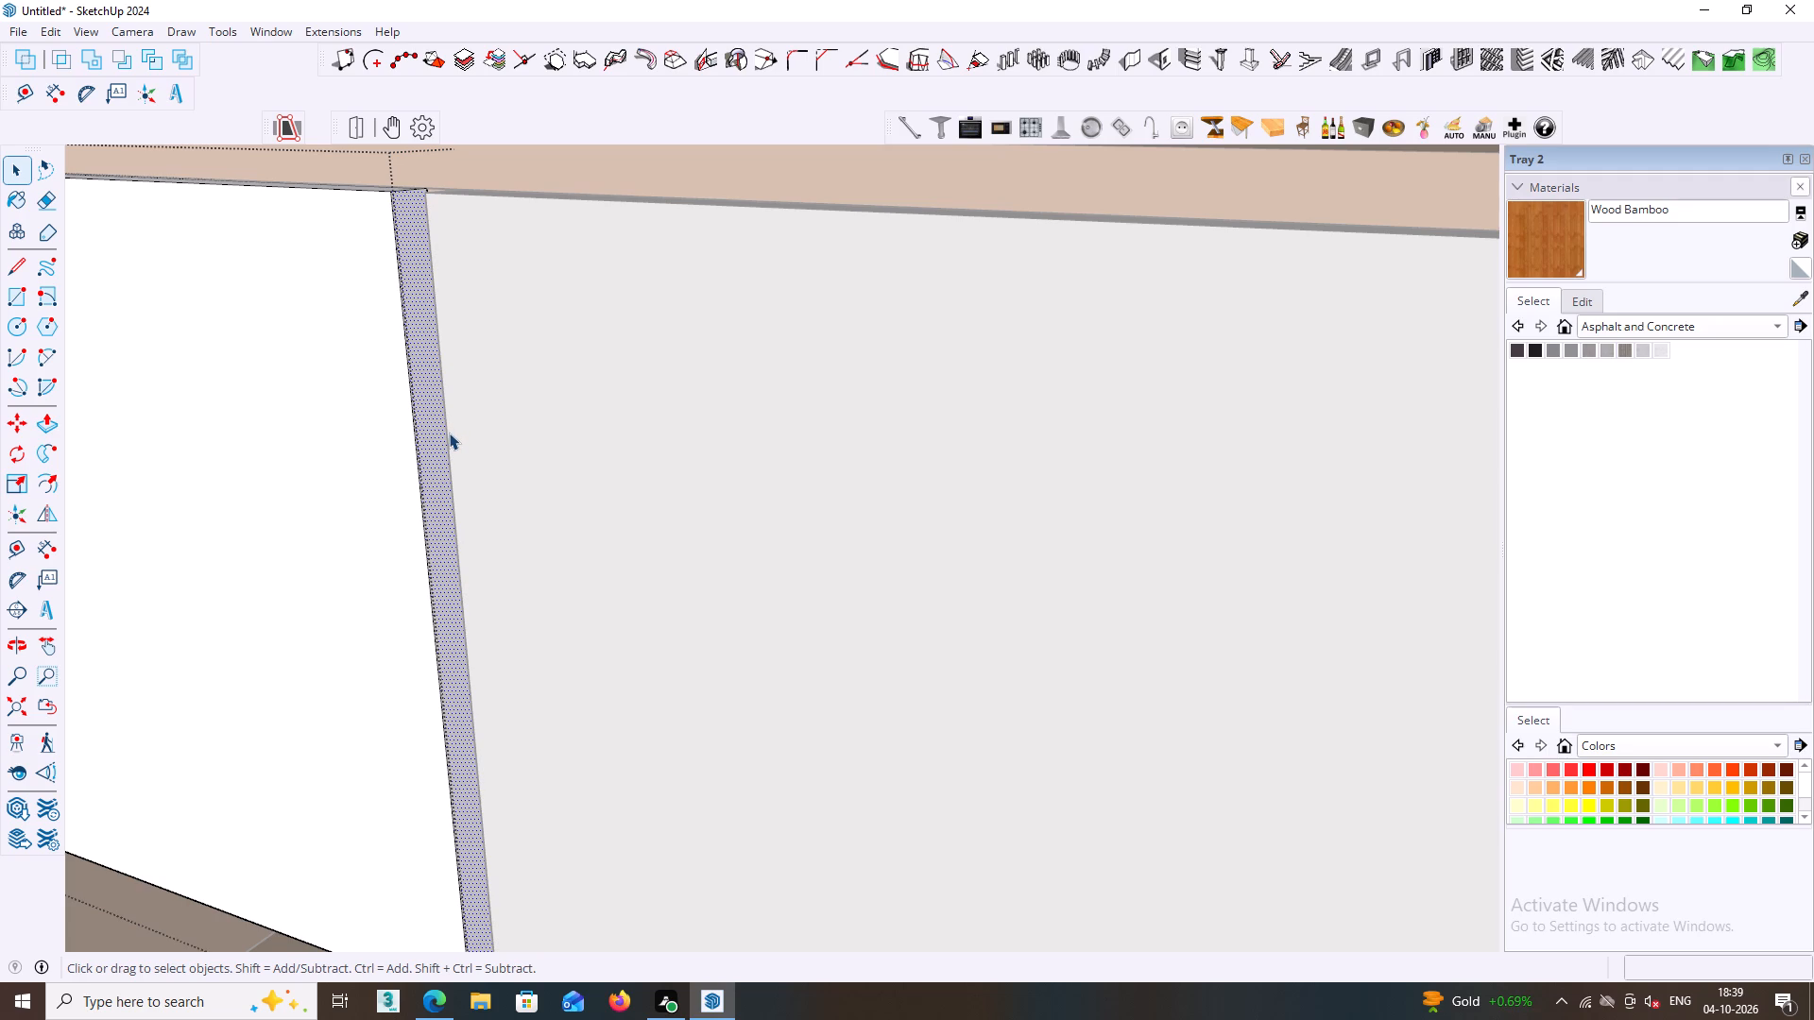
Extend the second front panel's divider-side face by the same distance as the leftmost panel's, inside its group.
middle_drag(434, 458, 591, 435)
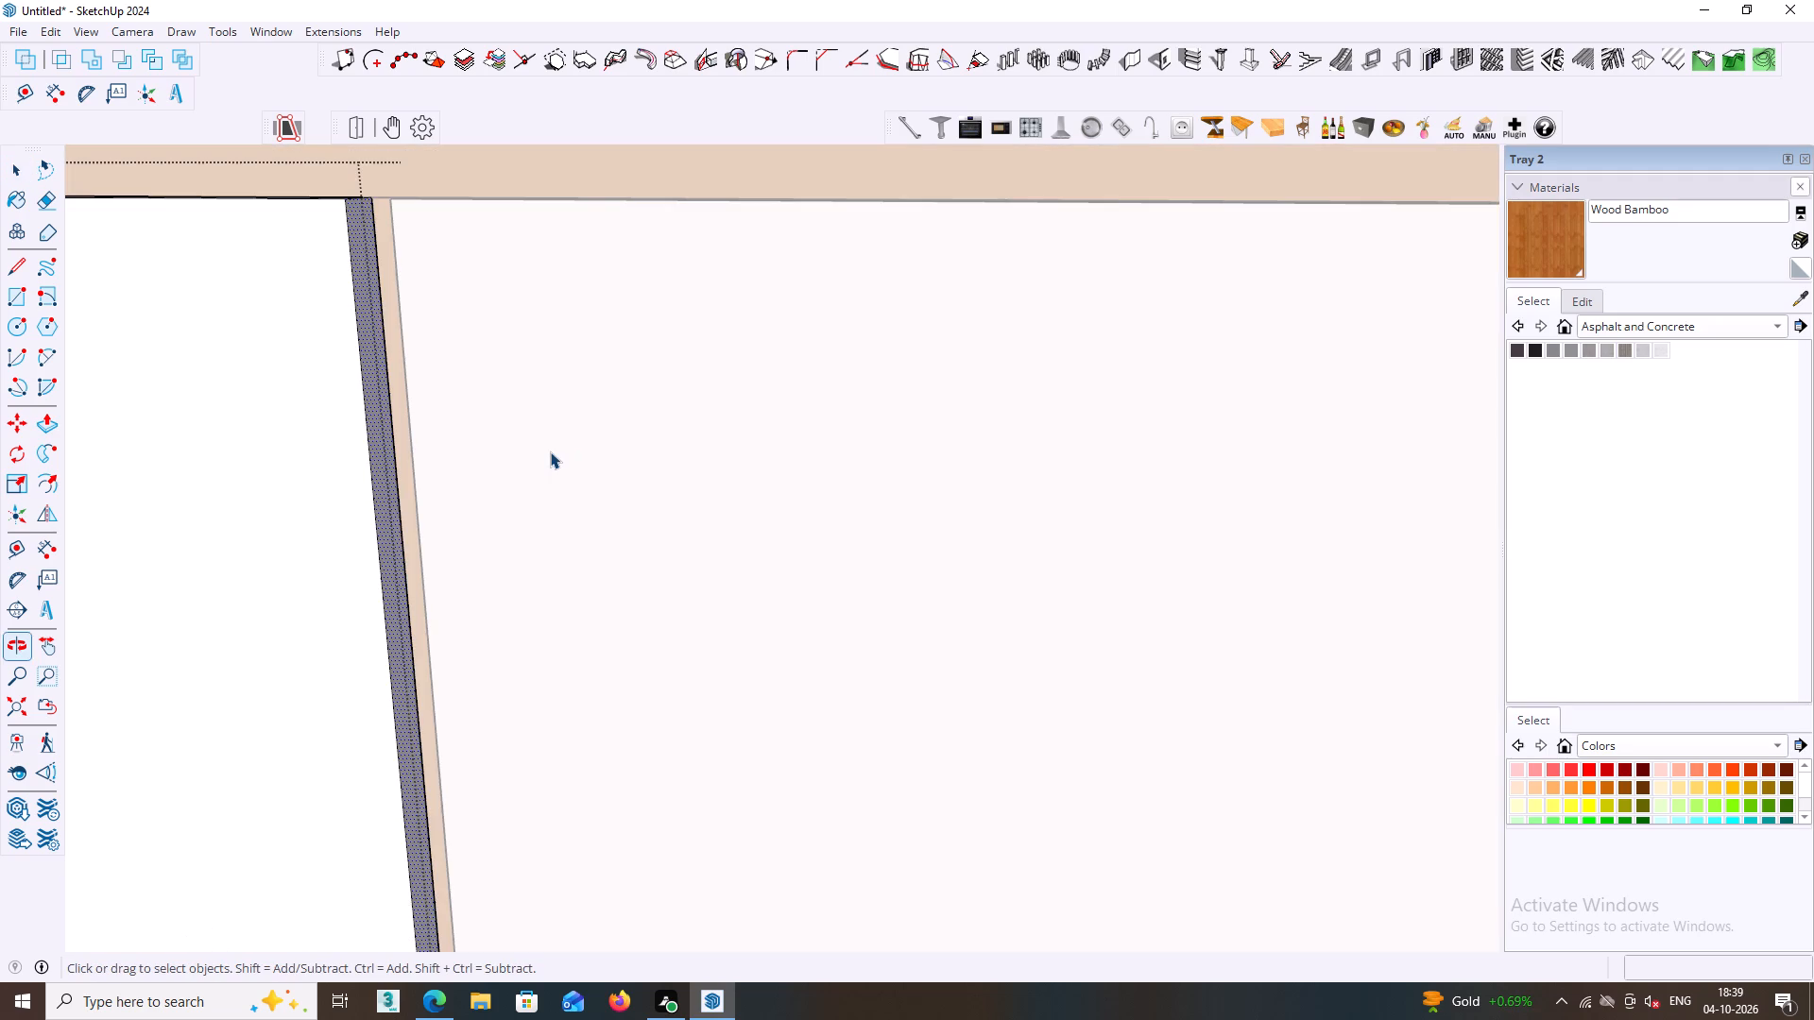
scroll(539, 455, down, 8)
middle_click(544, 460)
click(564, 483)
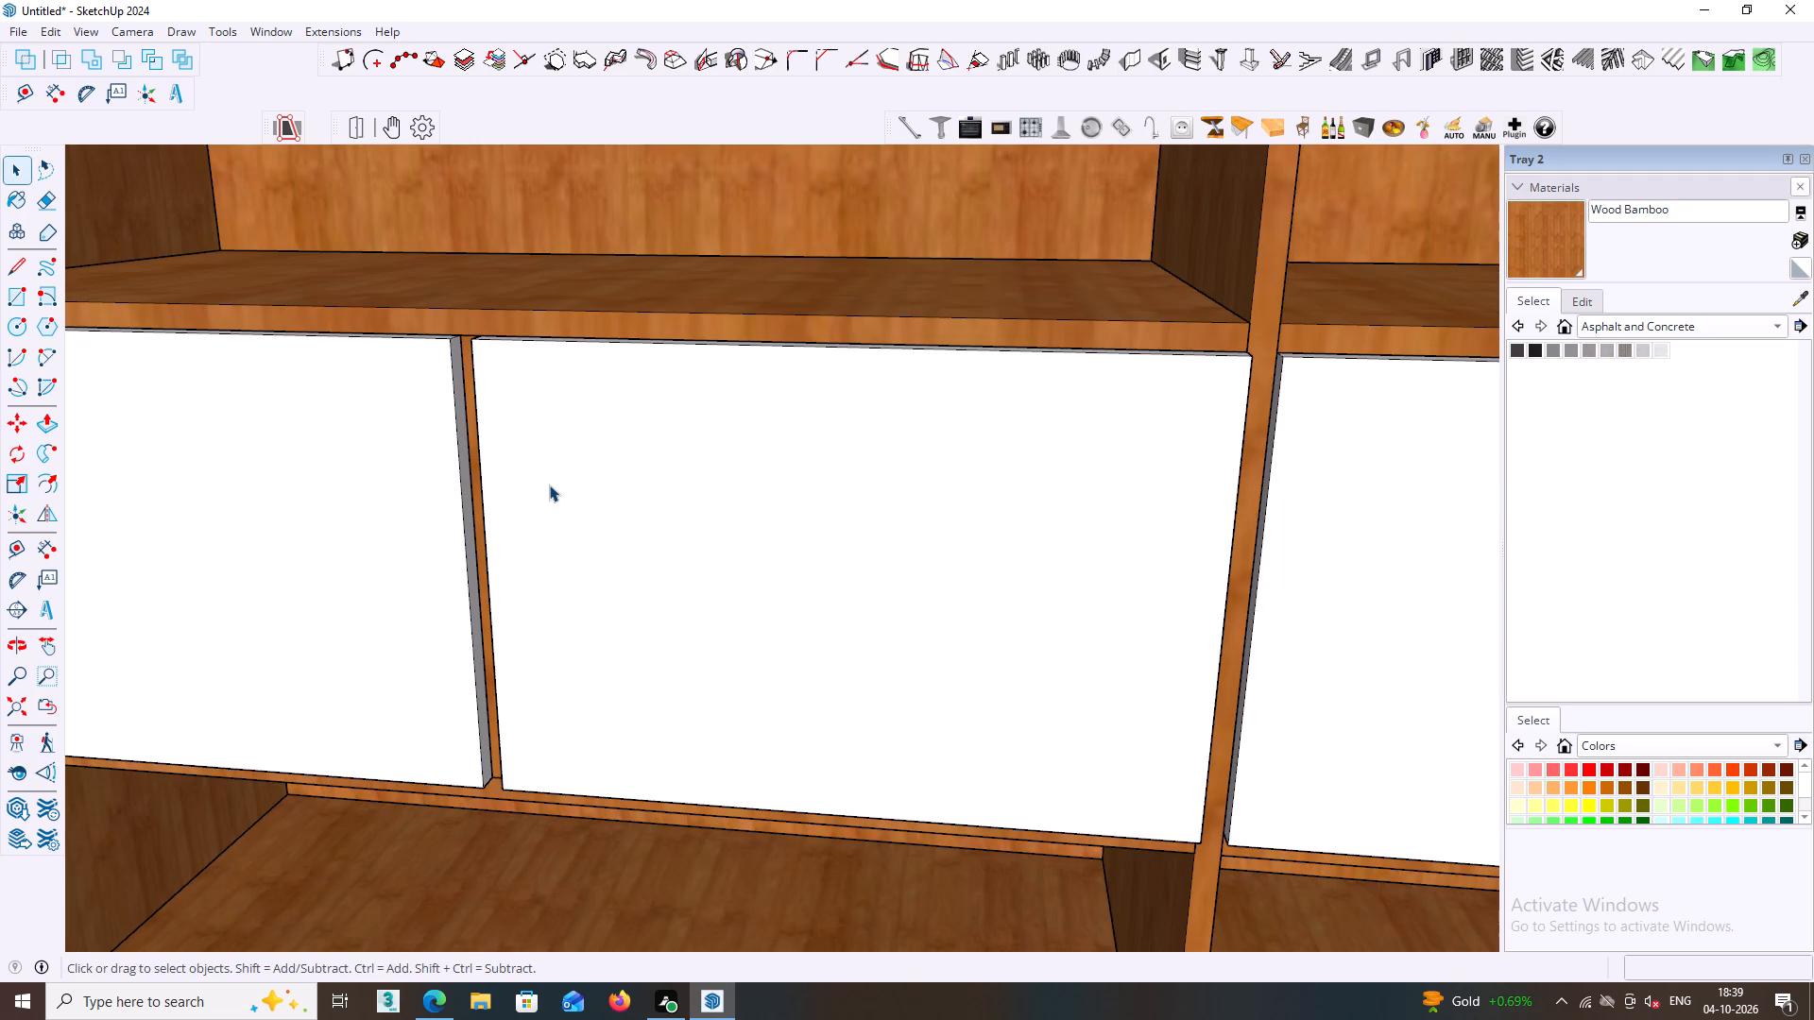
middle_drag(540, 484, 828, 449)
middle_drag(638, 484, 729, 463)
scroll(729, 468, up, 10)
click(722, 490)
double_click(720, 490)
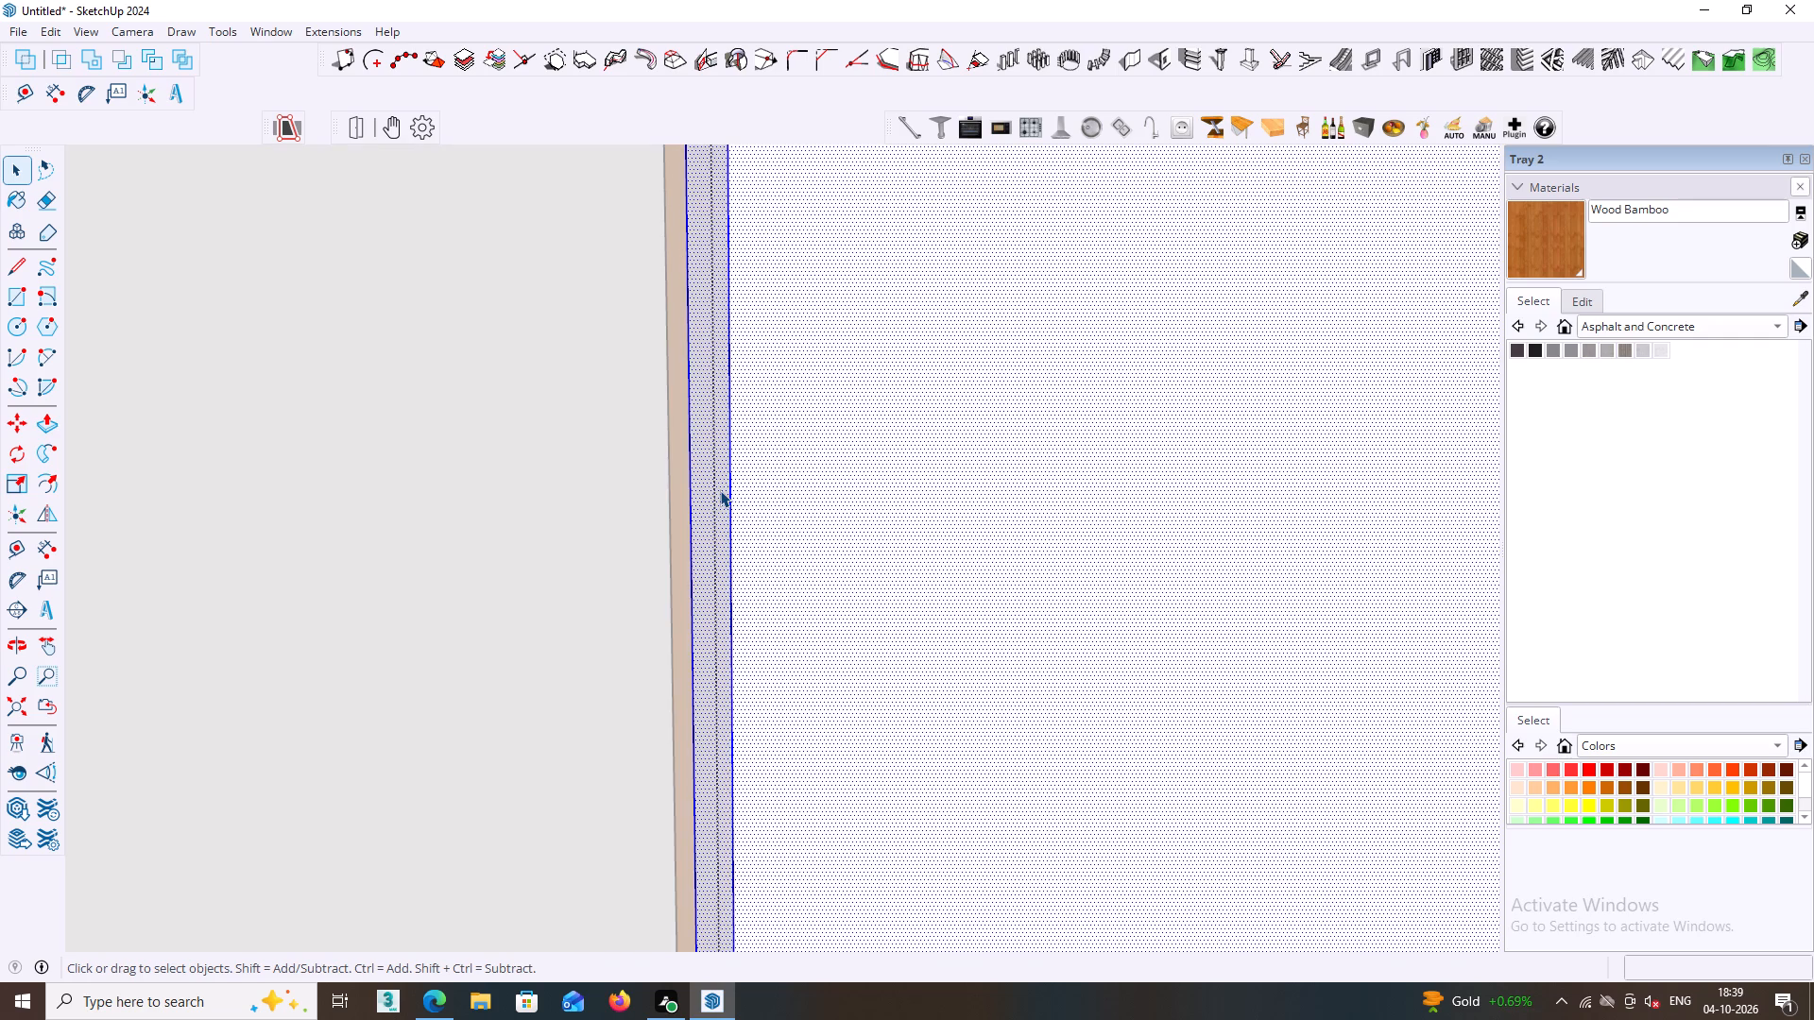
click(720, 493)
key(p)
double_click(717, 510)
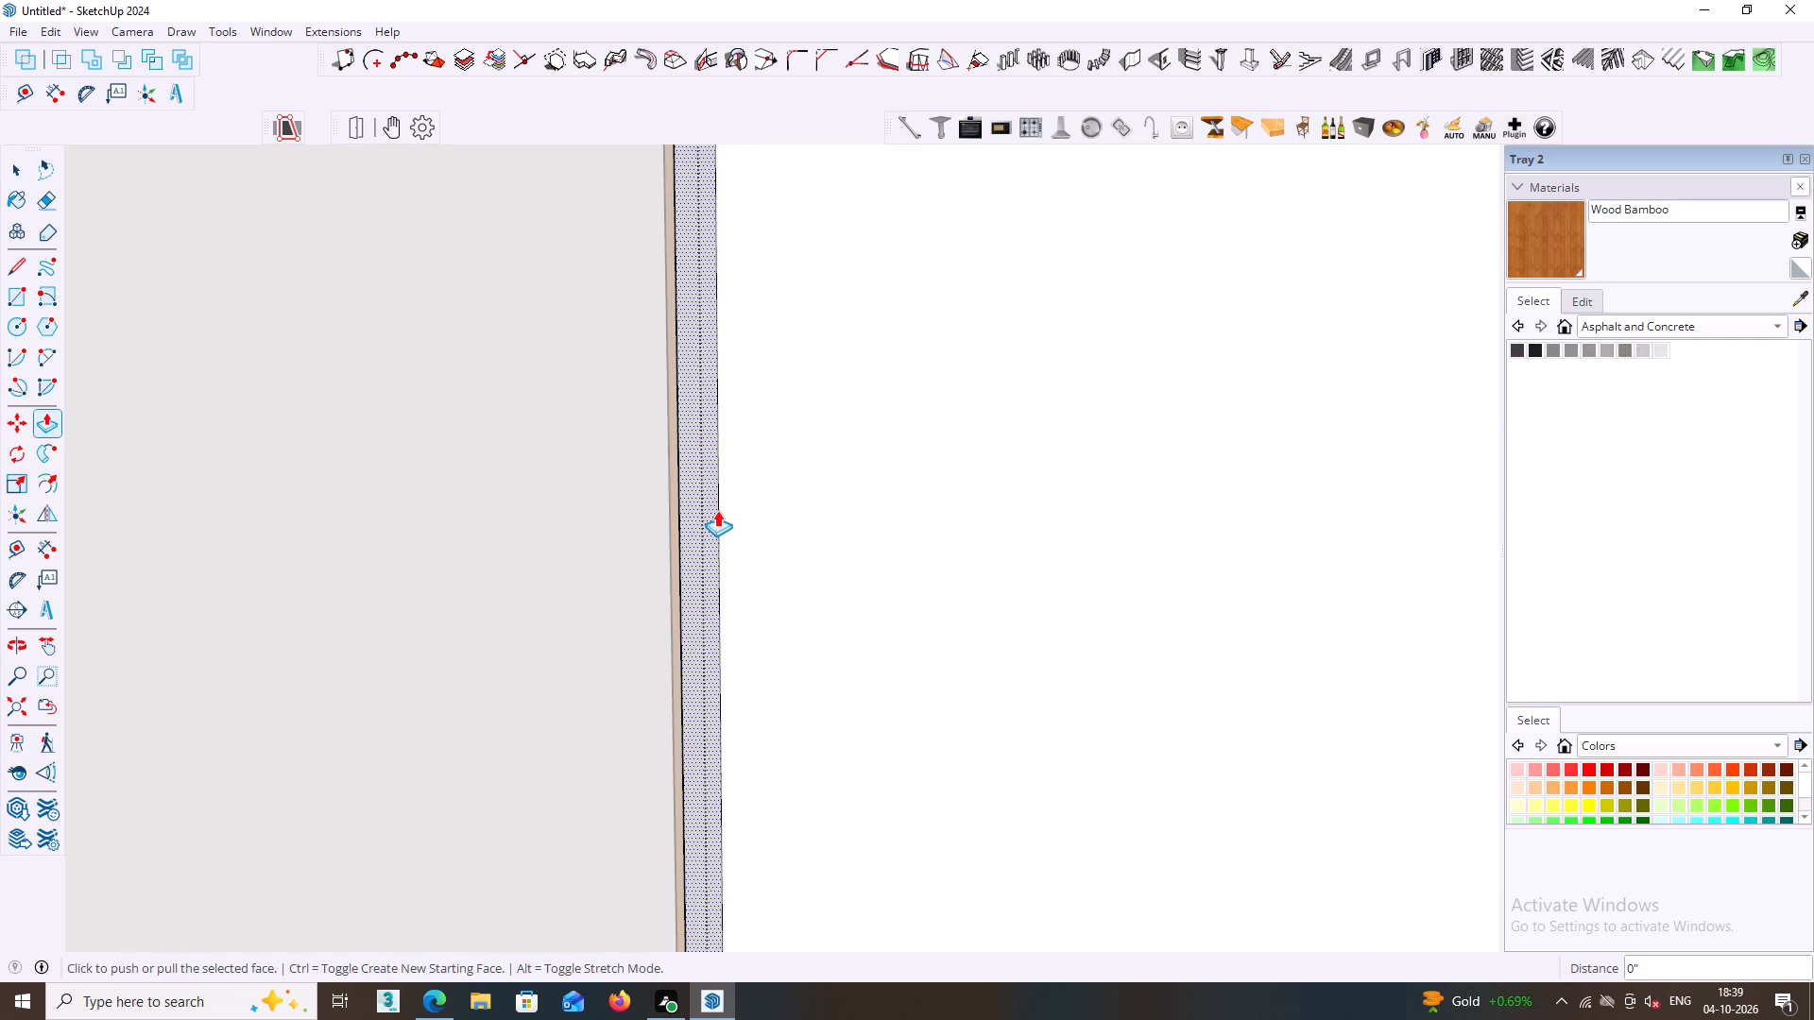
scroll(715, 509, down, 8)
middle_click(723, 515)
middle_click(740, 521)
middle_drag(762, 534, 761, 542)
key(space)
middle_drag(774, 574, 475, 683)
scroll(519, 647, down, 5)
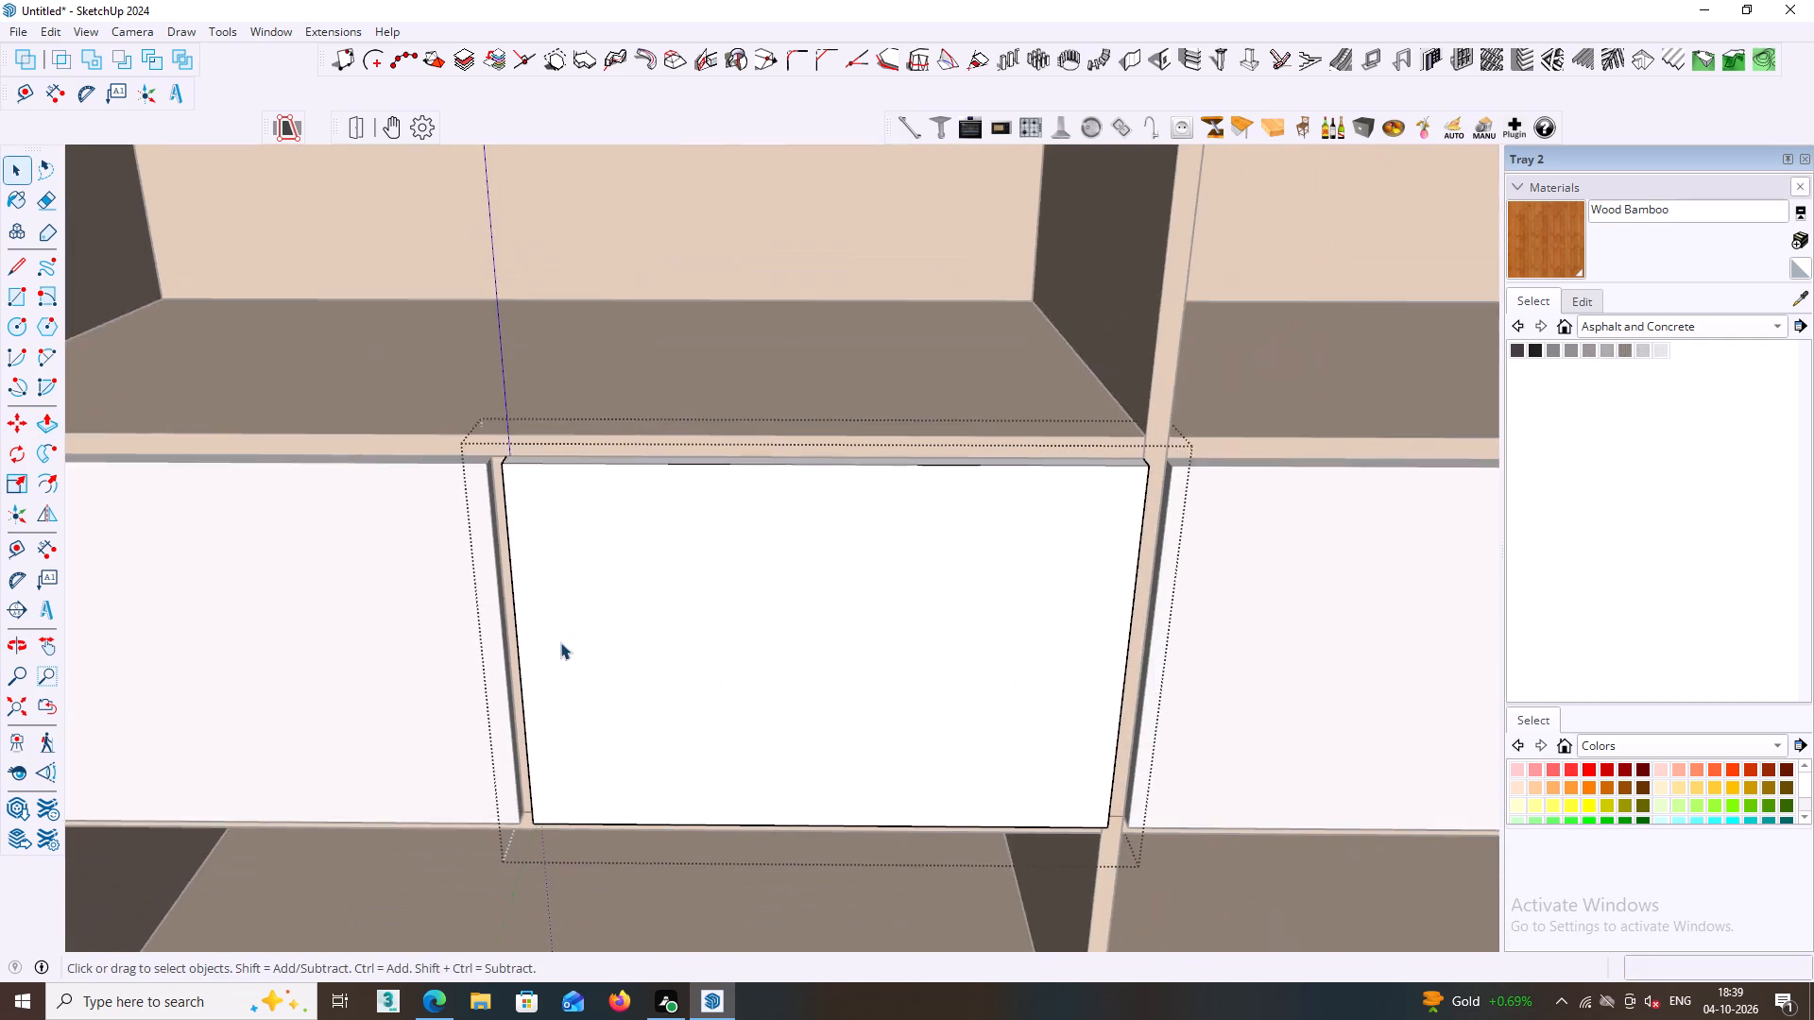
scroll(560, 642, down, 4)
middle_click(573, 638)
scroll(573, 638, down, 11)
middle_click(602, 632)
middle_click(606, 632)
scroll(385, 651, down, 7)
middle_click(385, 655)
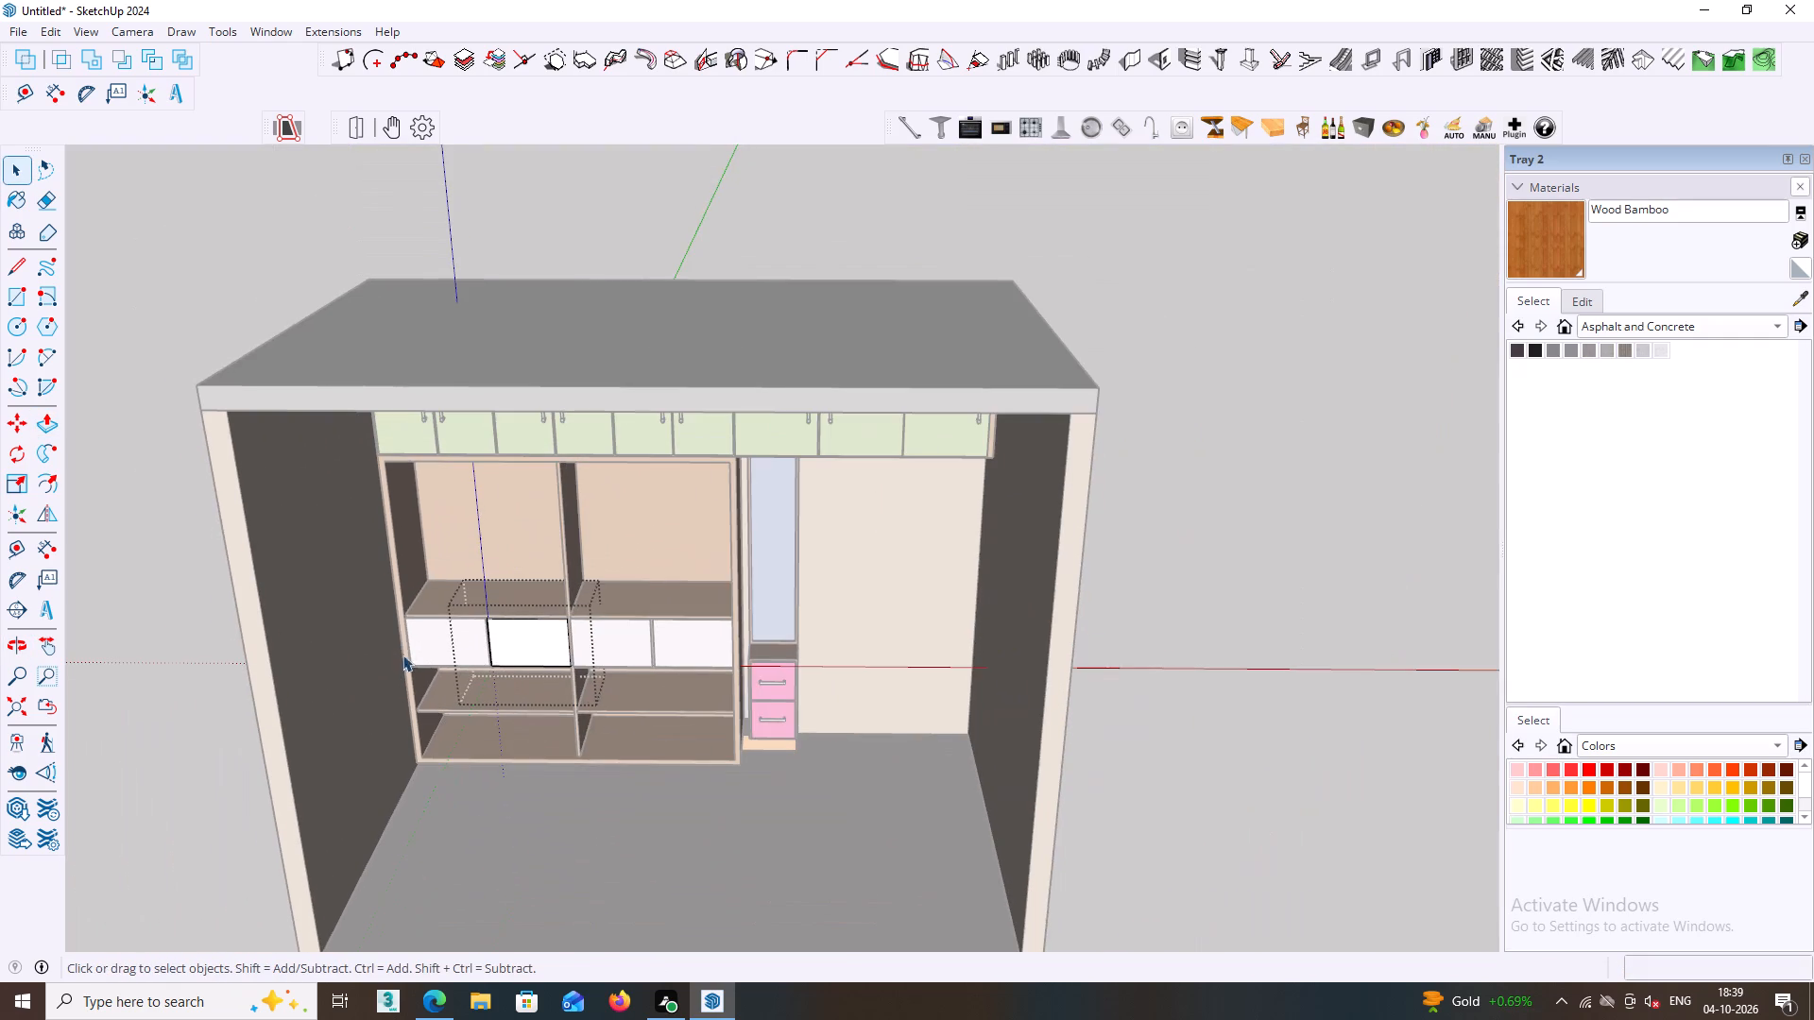
click(197, 632)
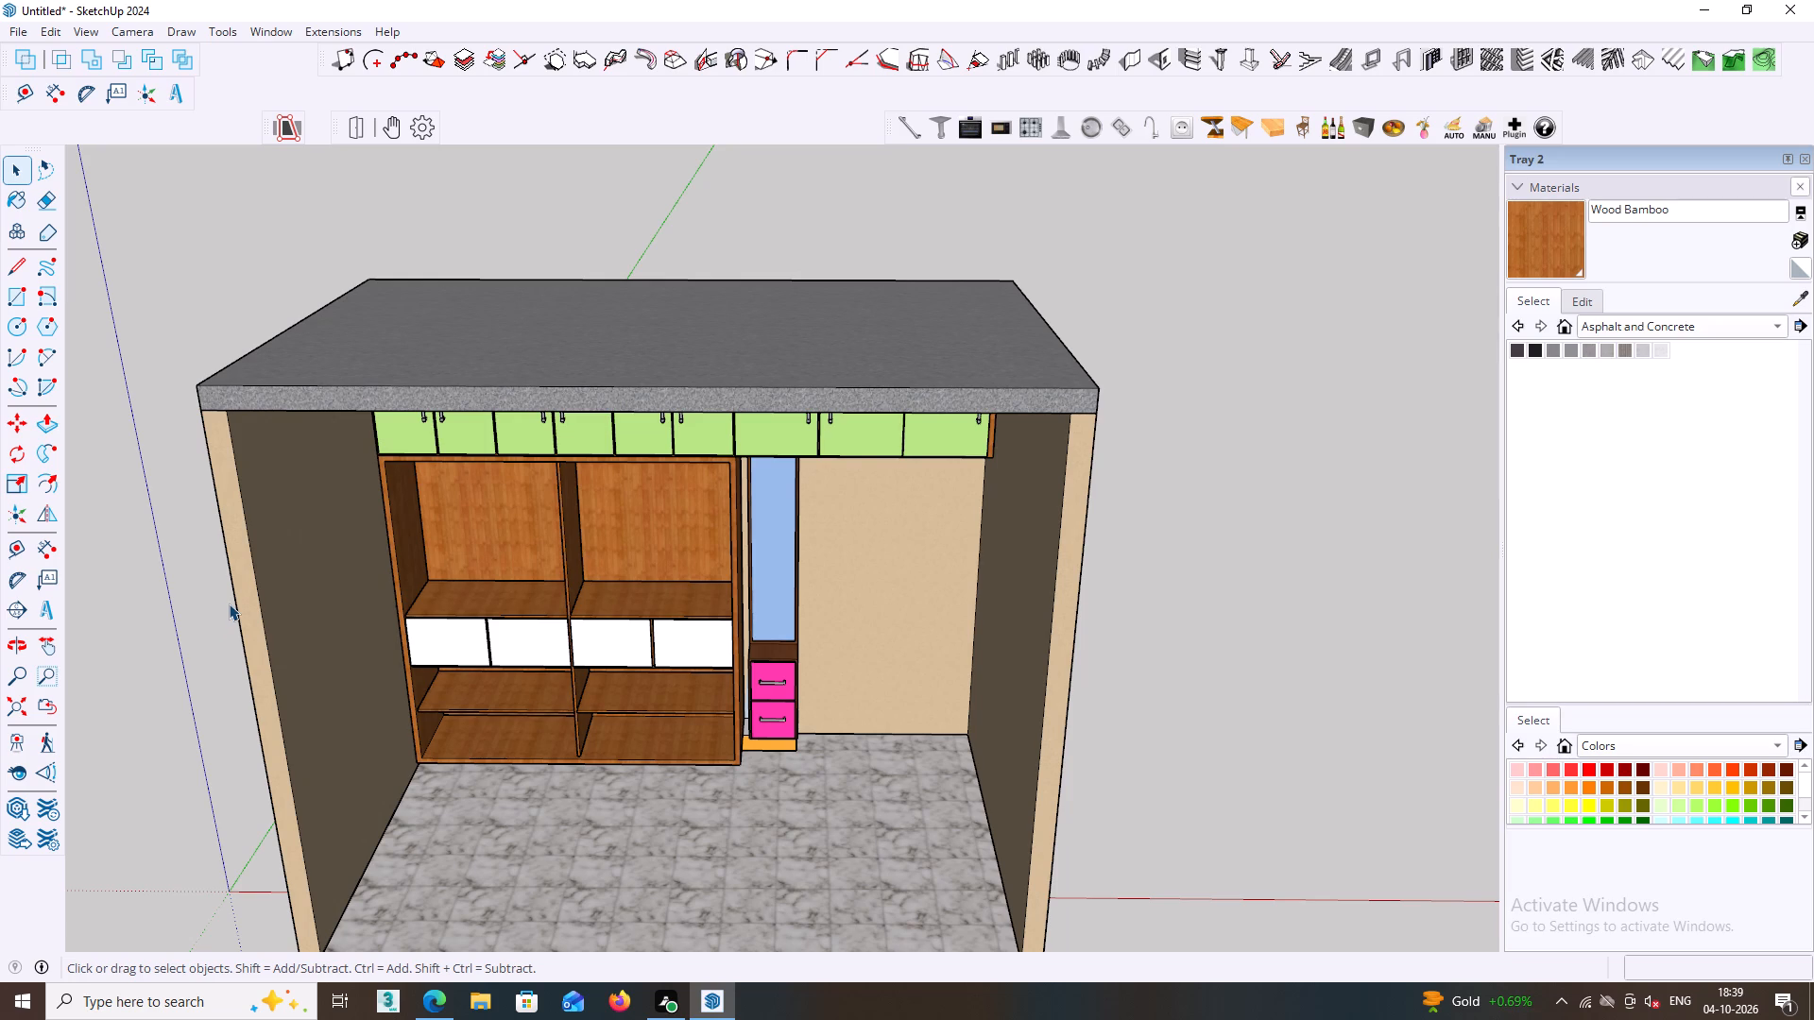
Examine the row of front panels and the gaps along the dividers and central partition.
scroll(315, 579, down, 2)
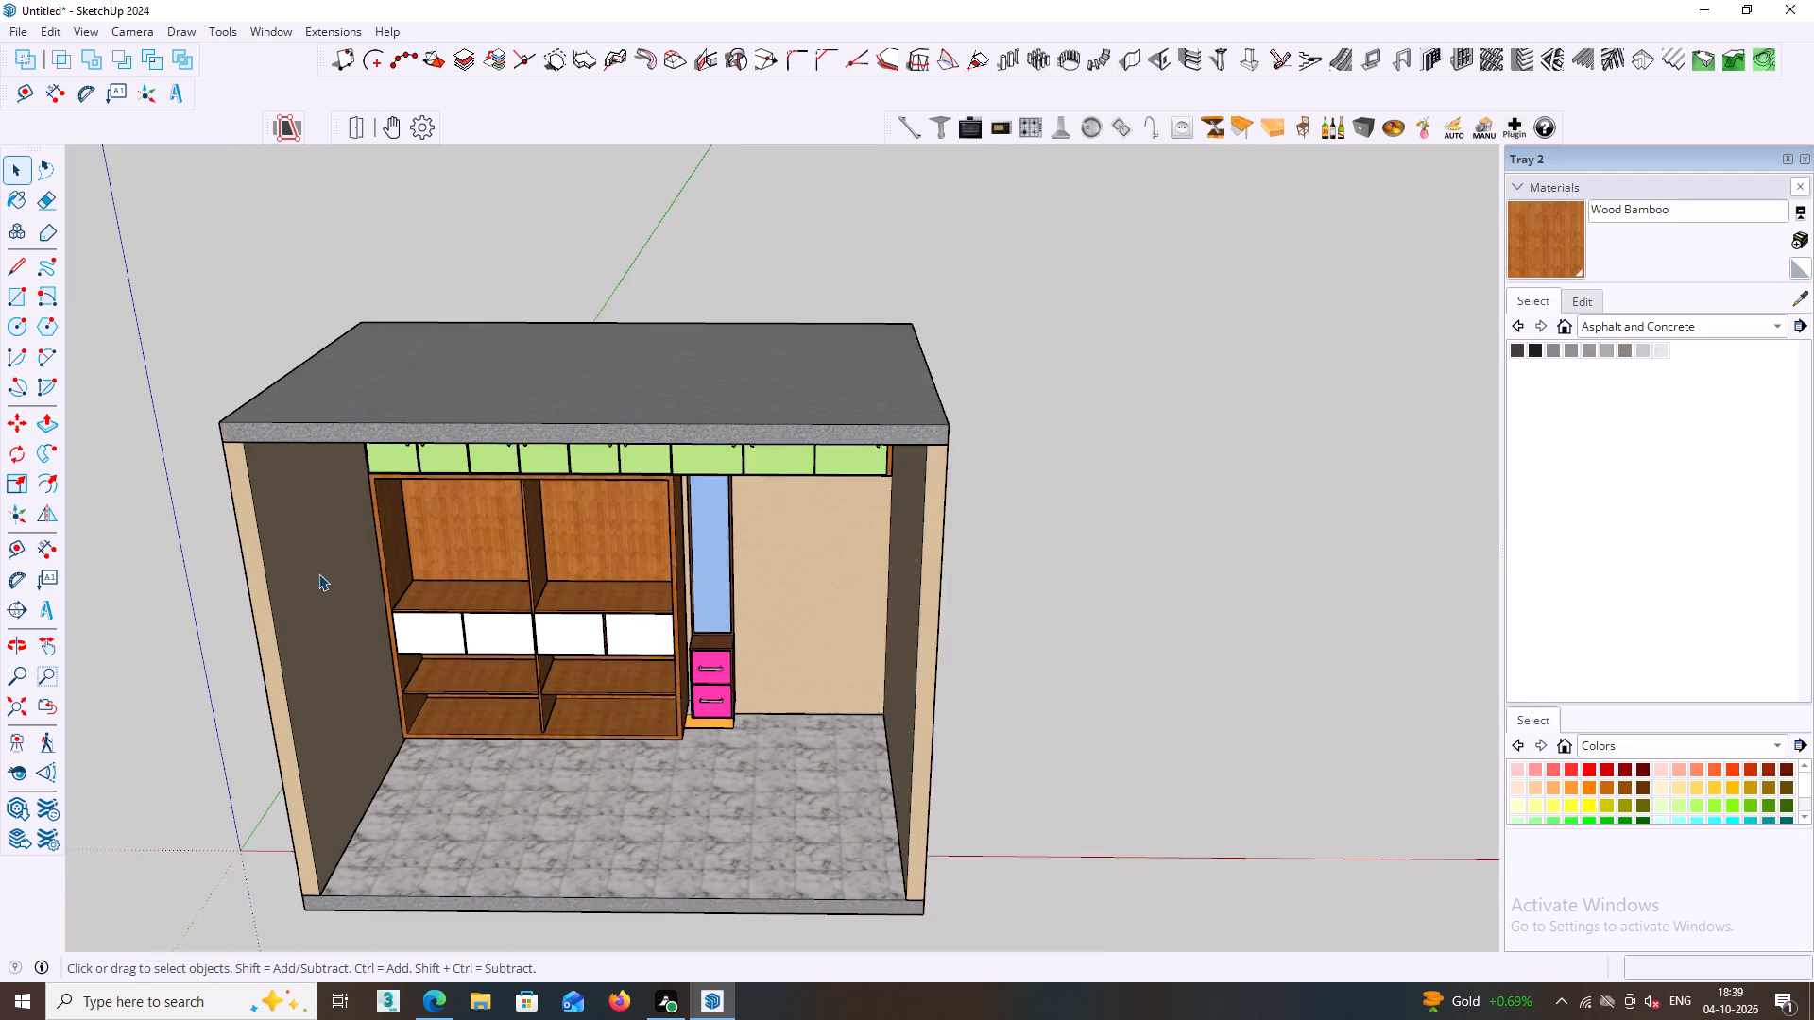
scroll(318, 573, down, 1)
click(913, 481)
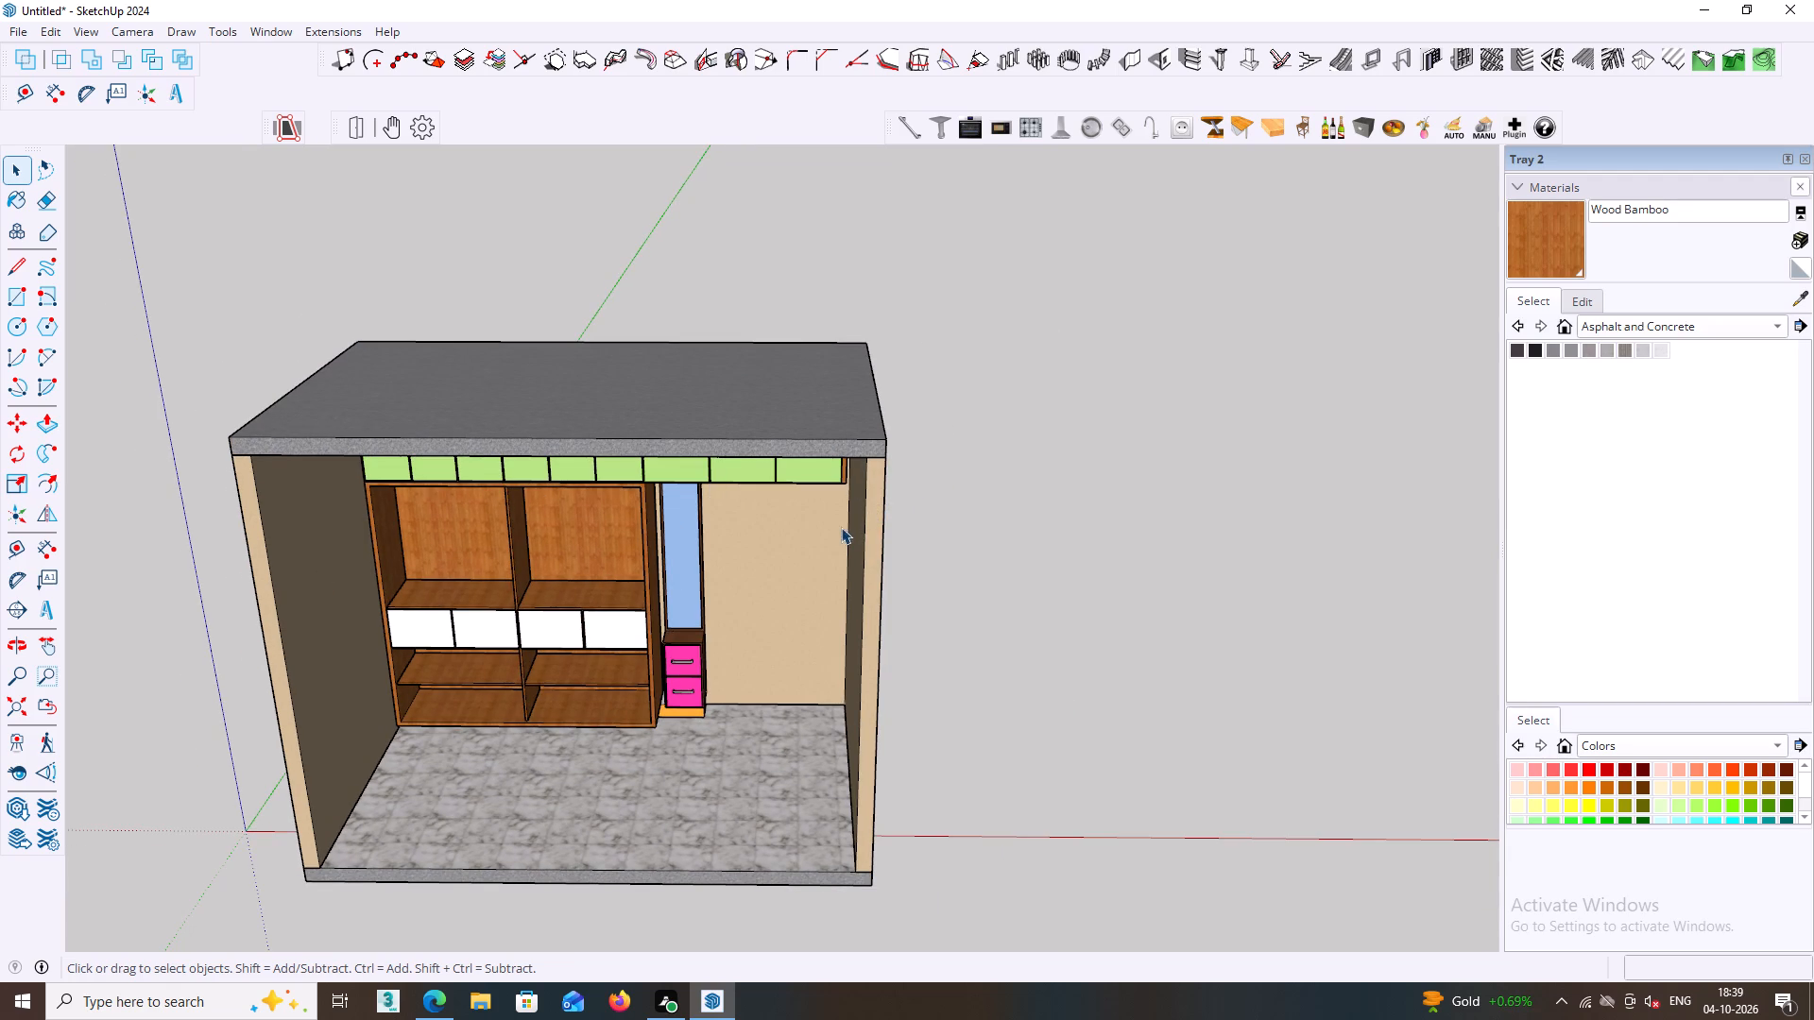
scroll(462, 630, up, 12)
middle_click(462, 629)
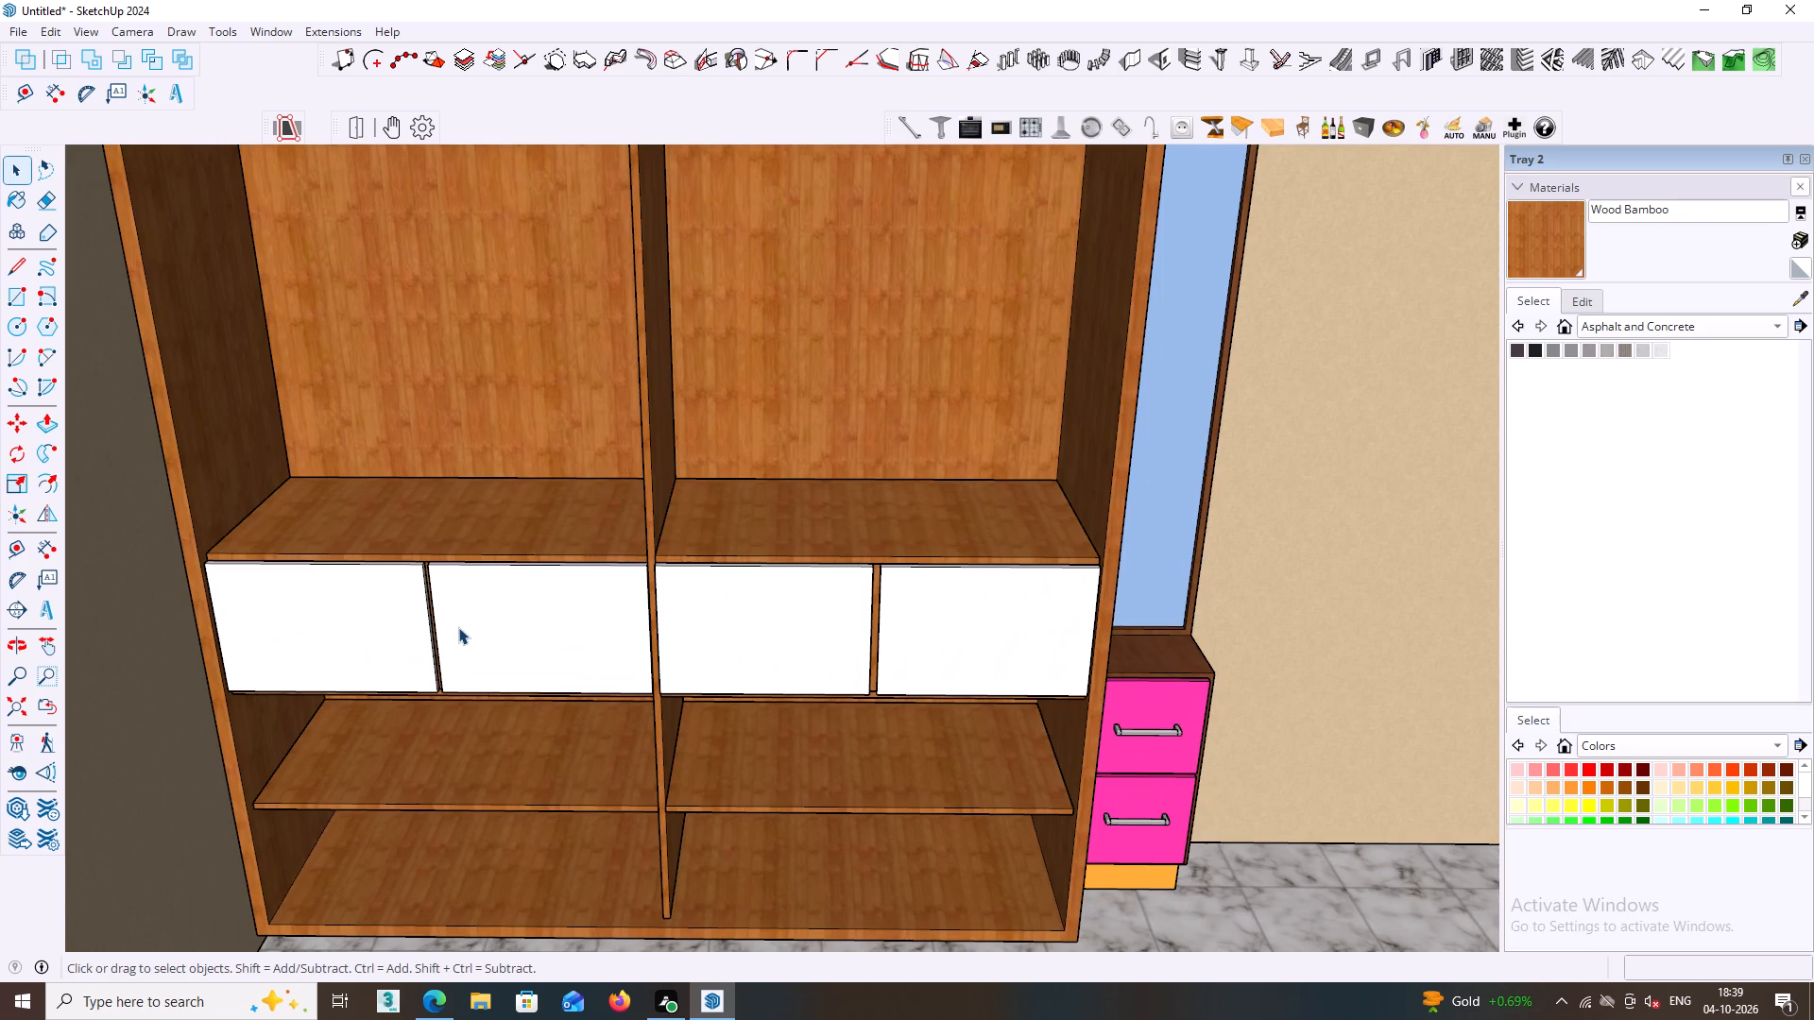
scroll(454, 622, up, 4)
middle_drag(394, 607, 524, 576)
scroll(524, 594, up, 2)
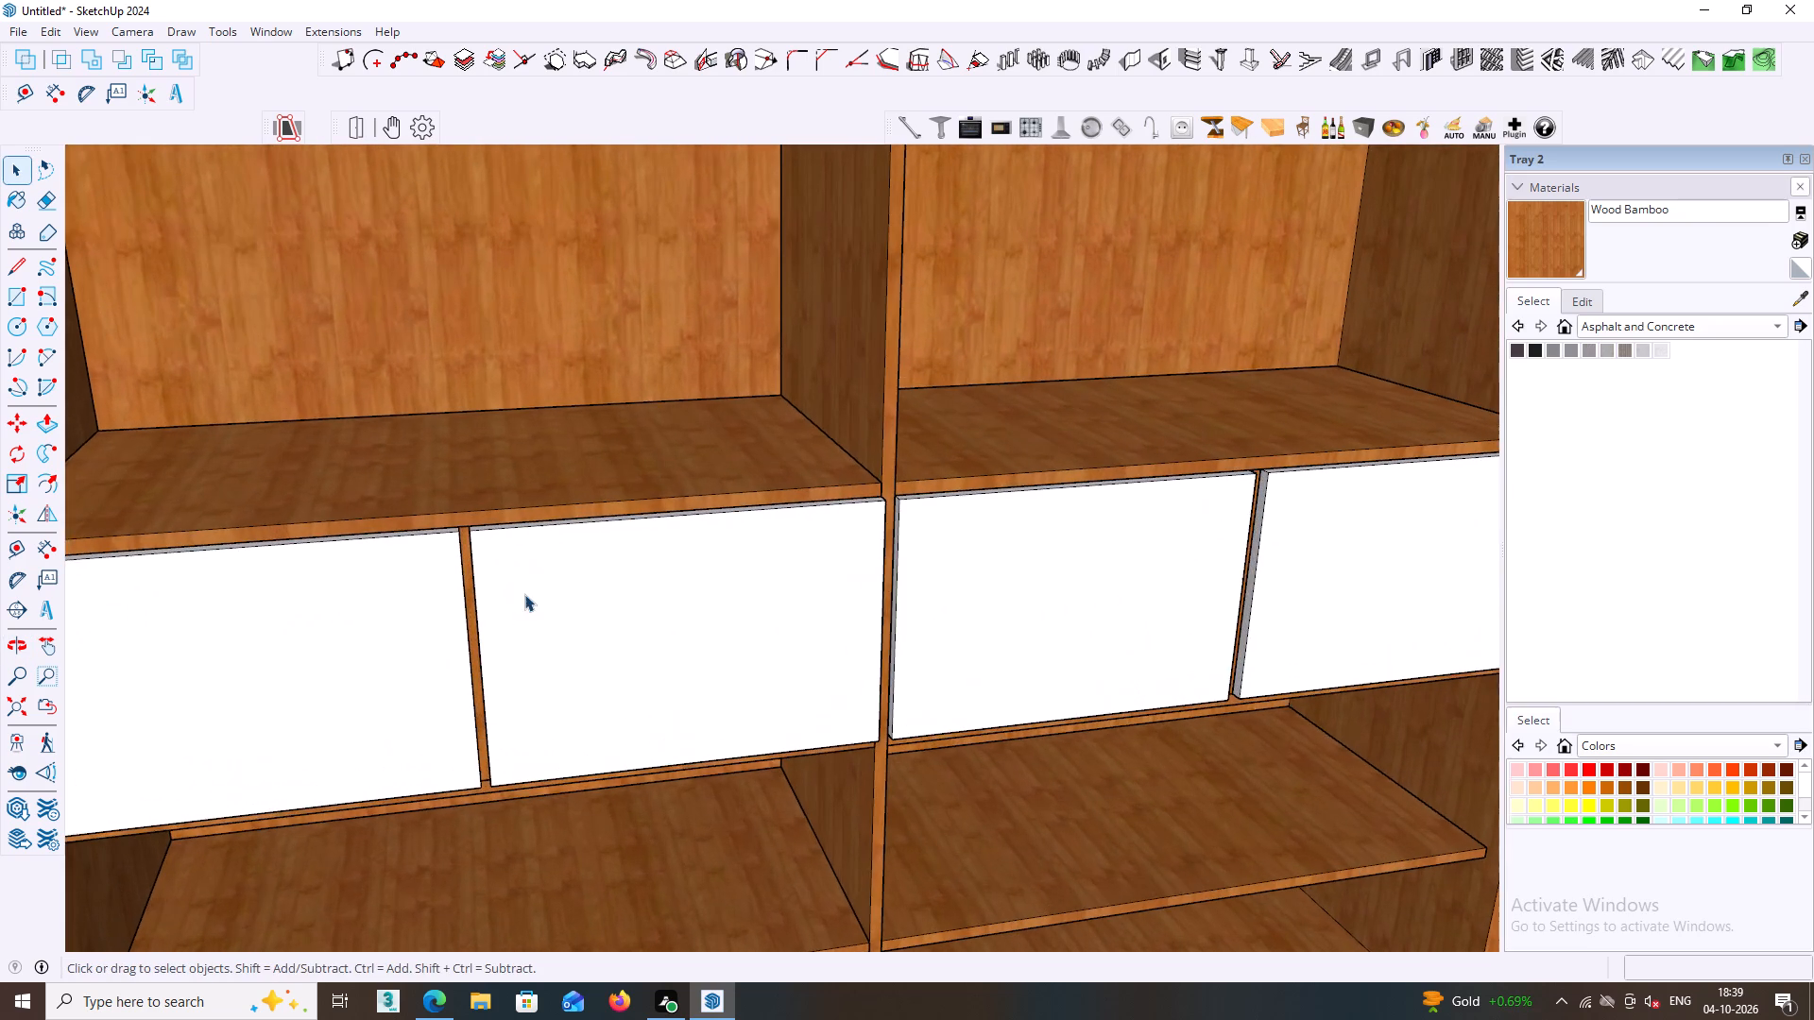
middle_drag(522, 616, 365, 595)
scroll(413, 615, down, 5)
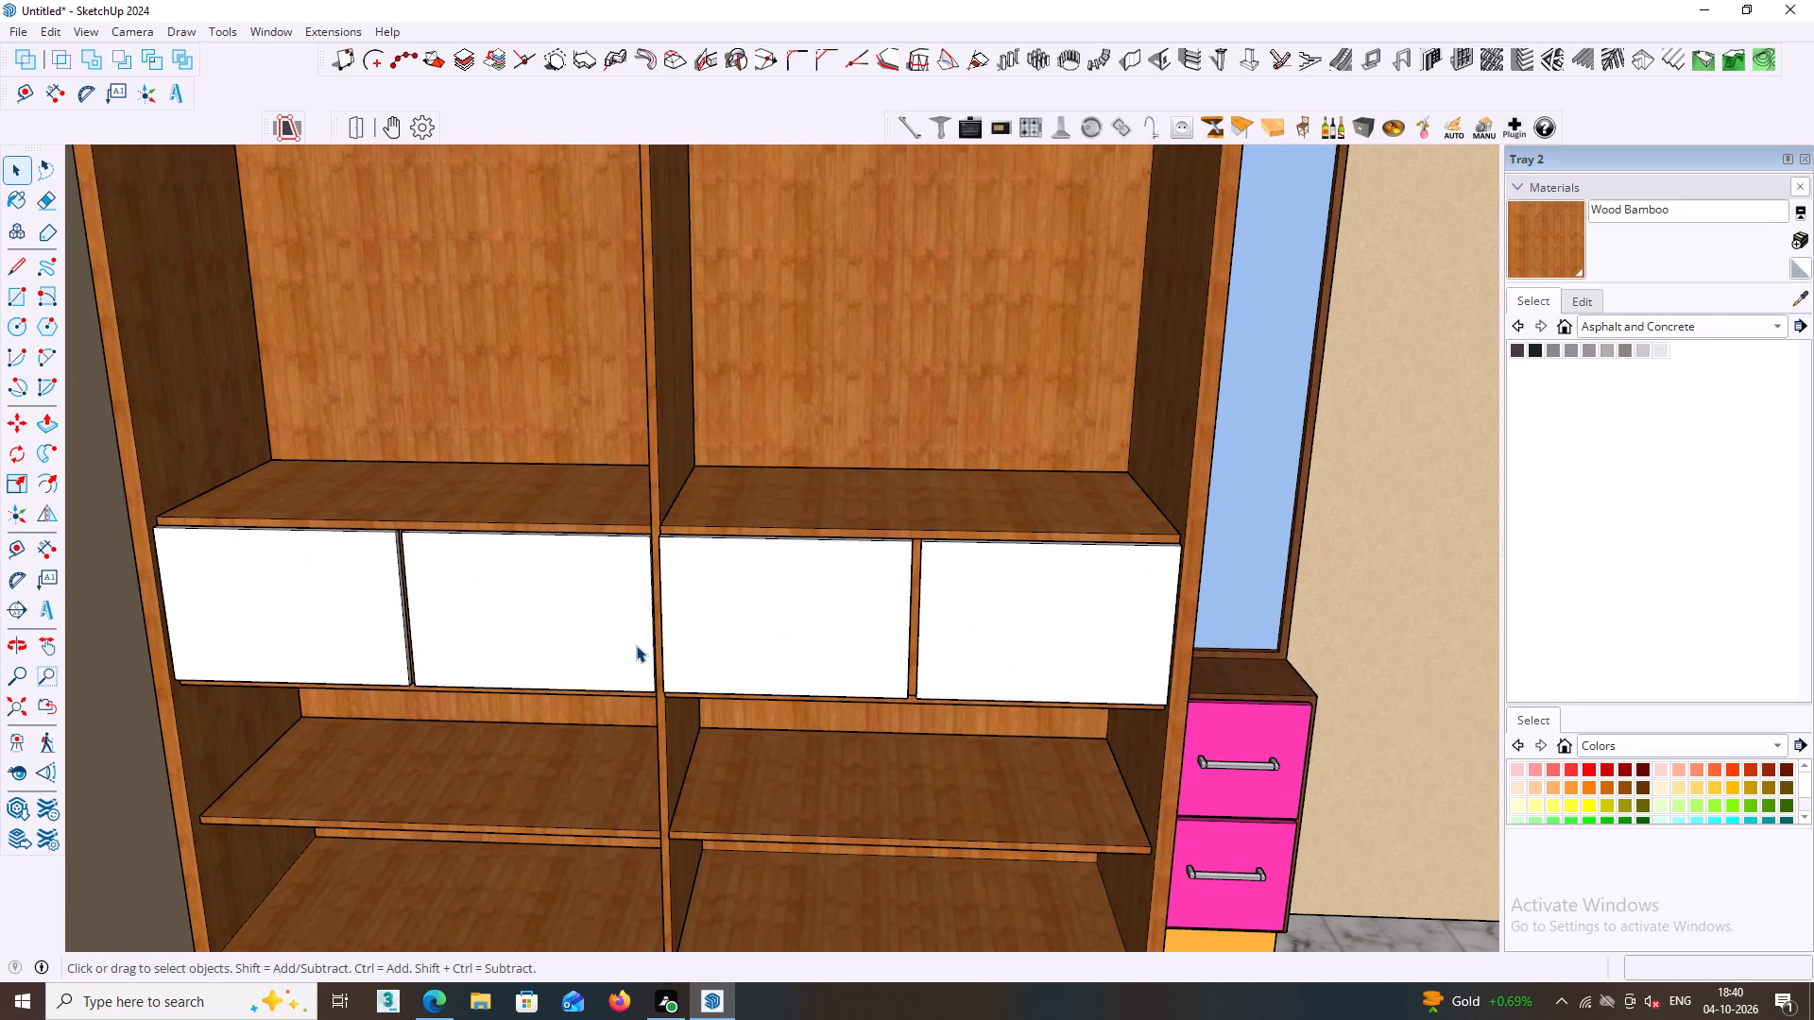
scroll(637, 645, down, 2)
scroll(626, 637, up, 2)
middle_drag(691, 652, 671, 639)
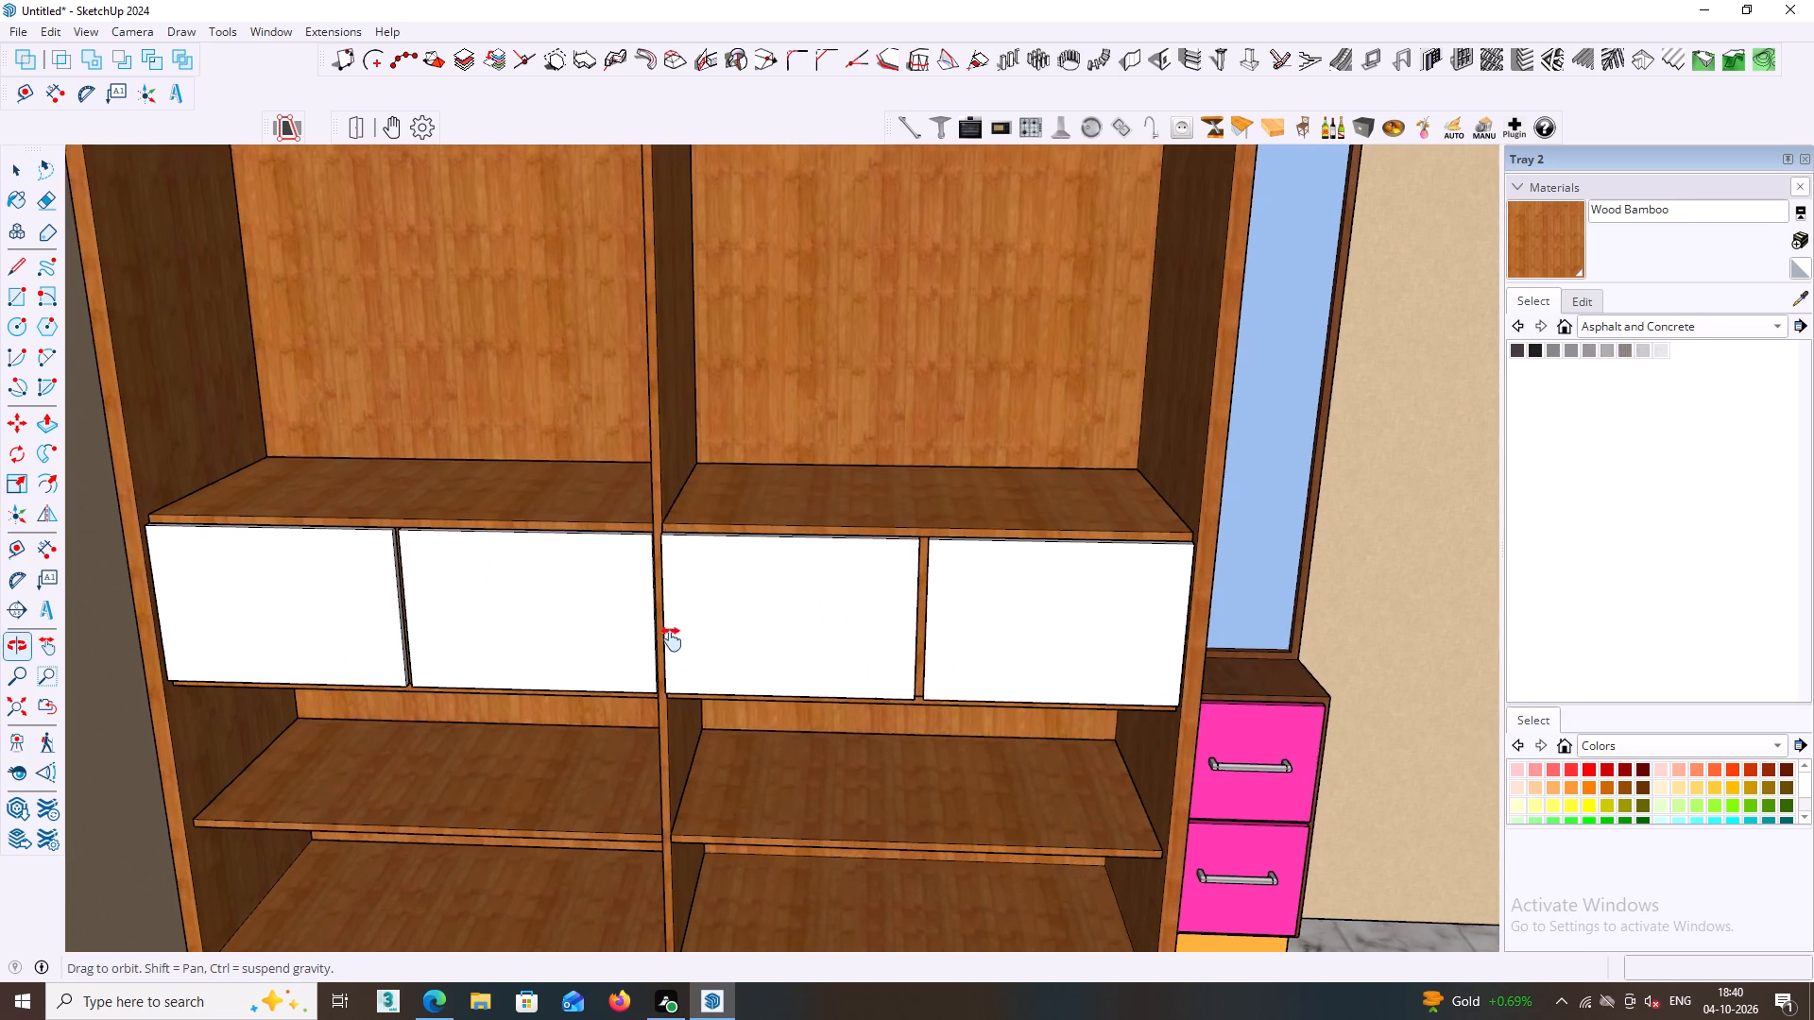
middle_drag(671, 639, 661, 636)
middle_drag(507, 611, 802, 586)
scroll(549, 584, up, 4)
middle_drag(467, 597, 503, 694)
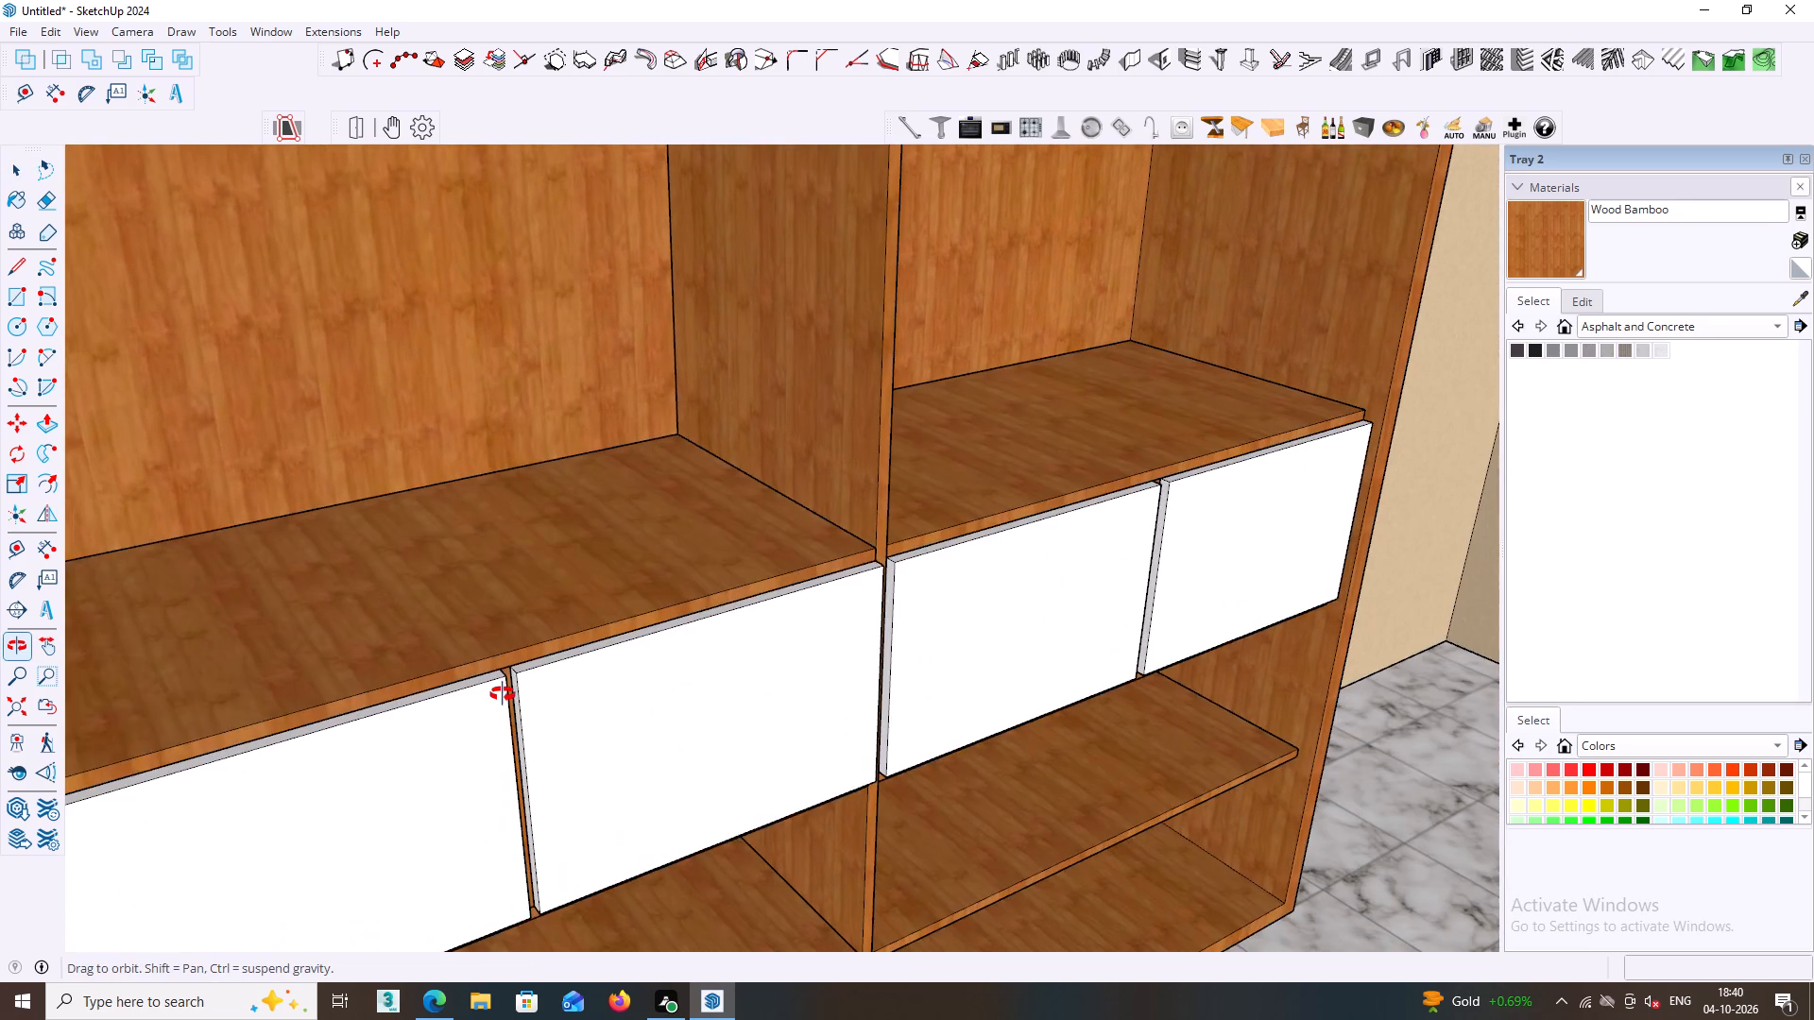
middle_drag(503, 694, 428, 652)
scroll(441, 656, up, 5)
middle_drag(419, 637, 349, 606)
scroll(358, 591, up, 2)
middle_drag(365, 583, 229, 557)
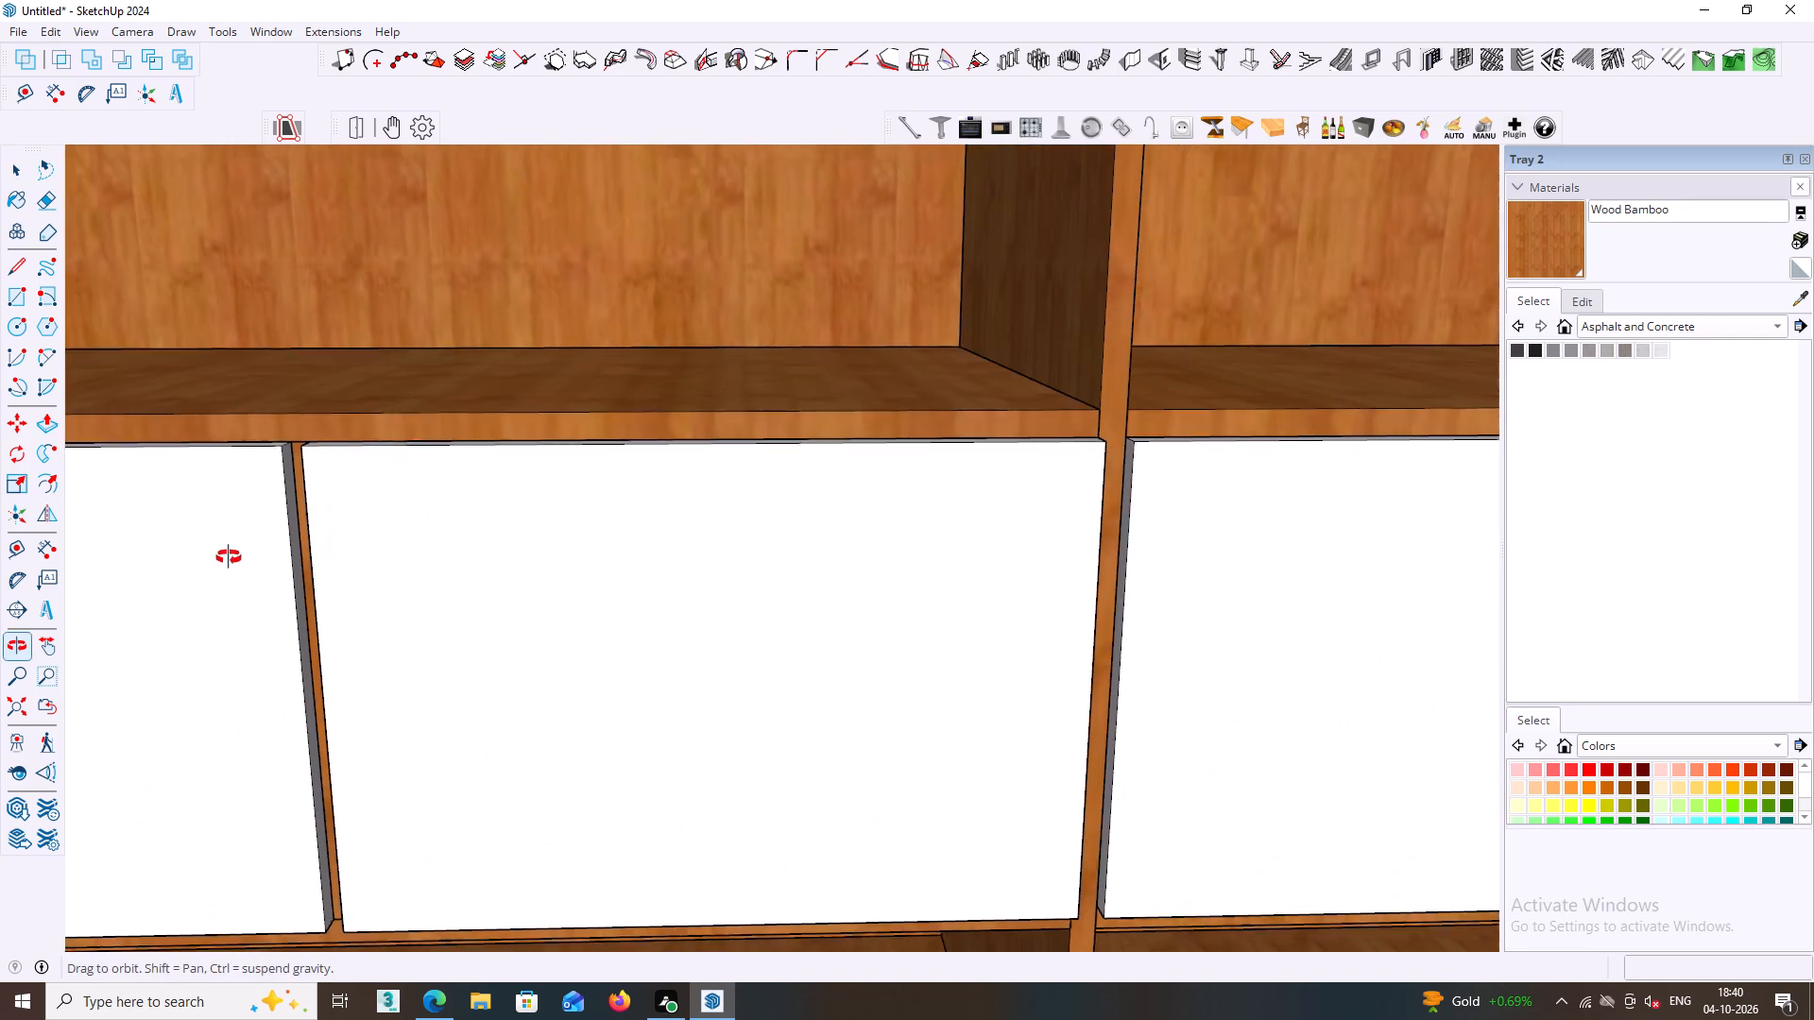
middle_drag(229, 557, 228, 556)
Extend the leftmost front panel's side face a further 1 mm toward the divider inside its group.
scroll(269, 518, up, 2)
middle_drag(310, 506, 442, 540)
middle_drag(414, 503, 385, 488)
scroll(401, 495, up, 1)
middle_drag(375, 491, 293, 498)
scroll(442, 498, up, 4)
middle_drag(442, 497, 423, 477)
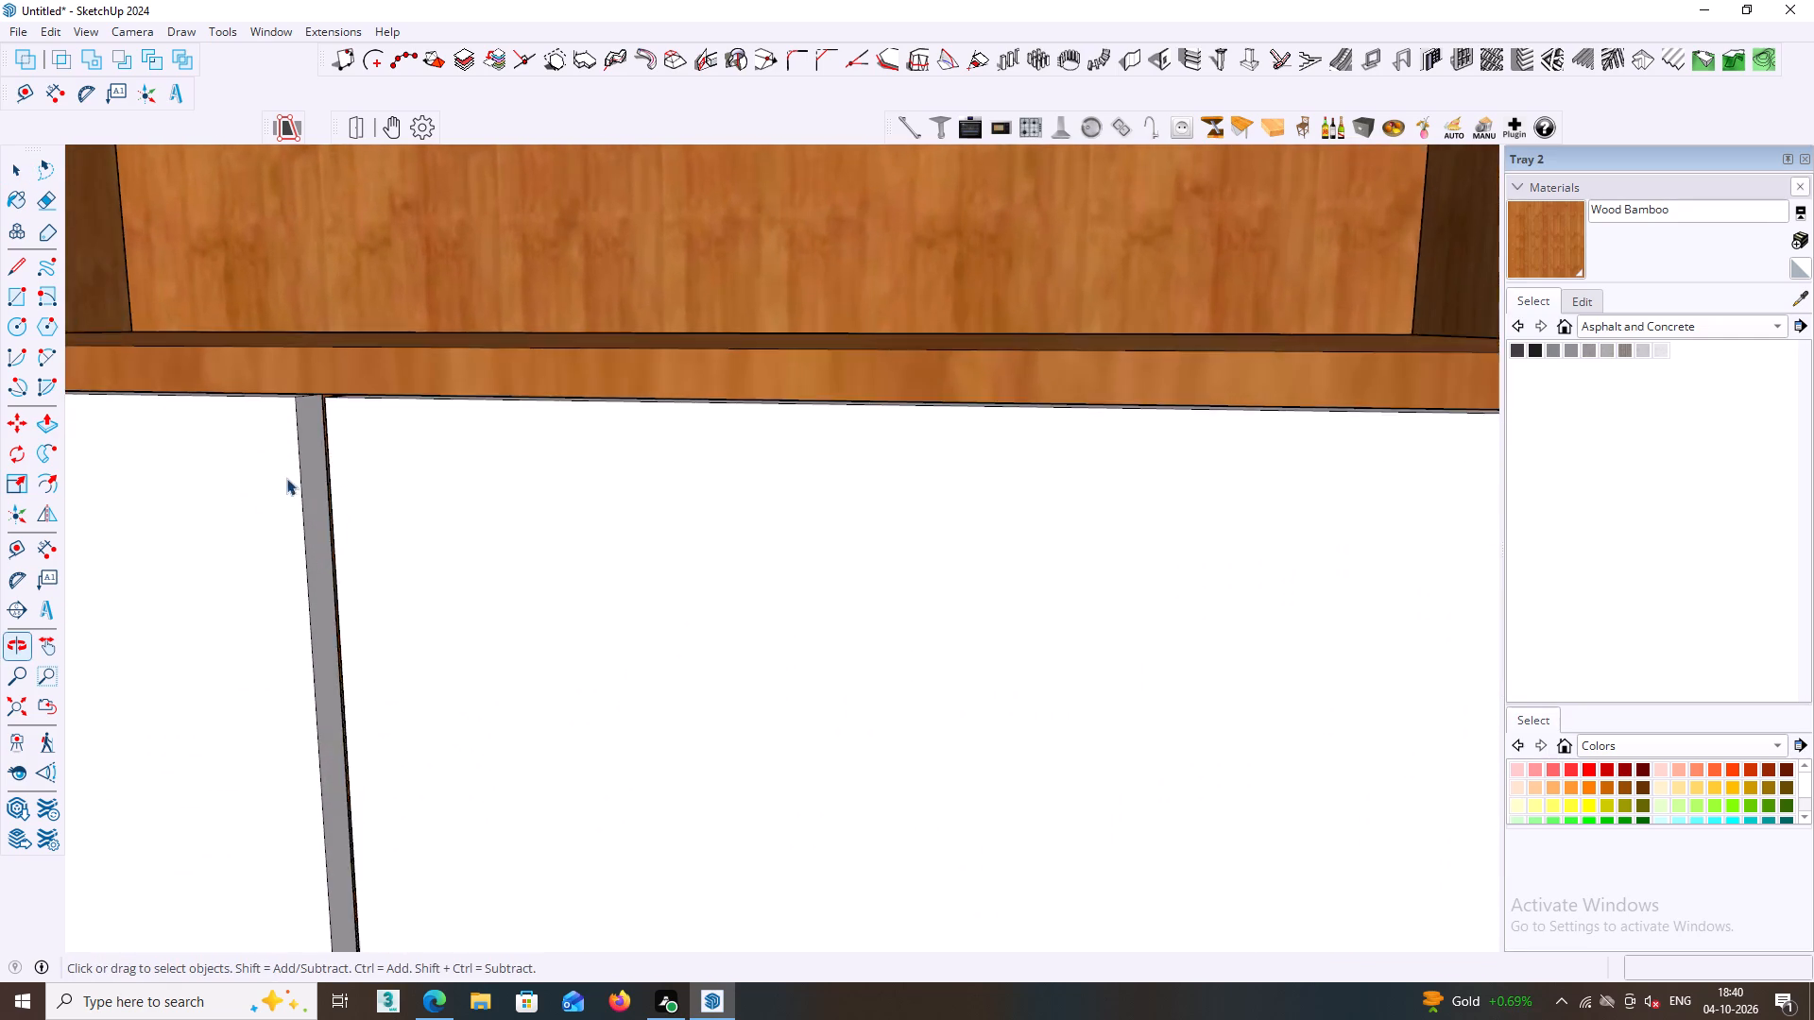
scroll(286, 478, up, 4)
click(322, 449)
middle_drag(349, 437, 335, 515)
scroll(333, 490, up, 1)
double_click(333, 490)
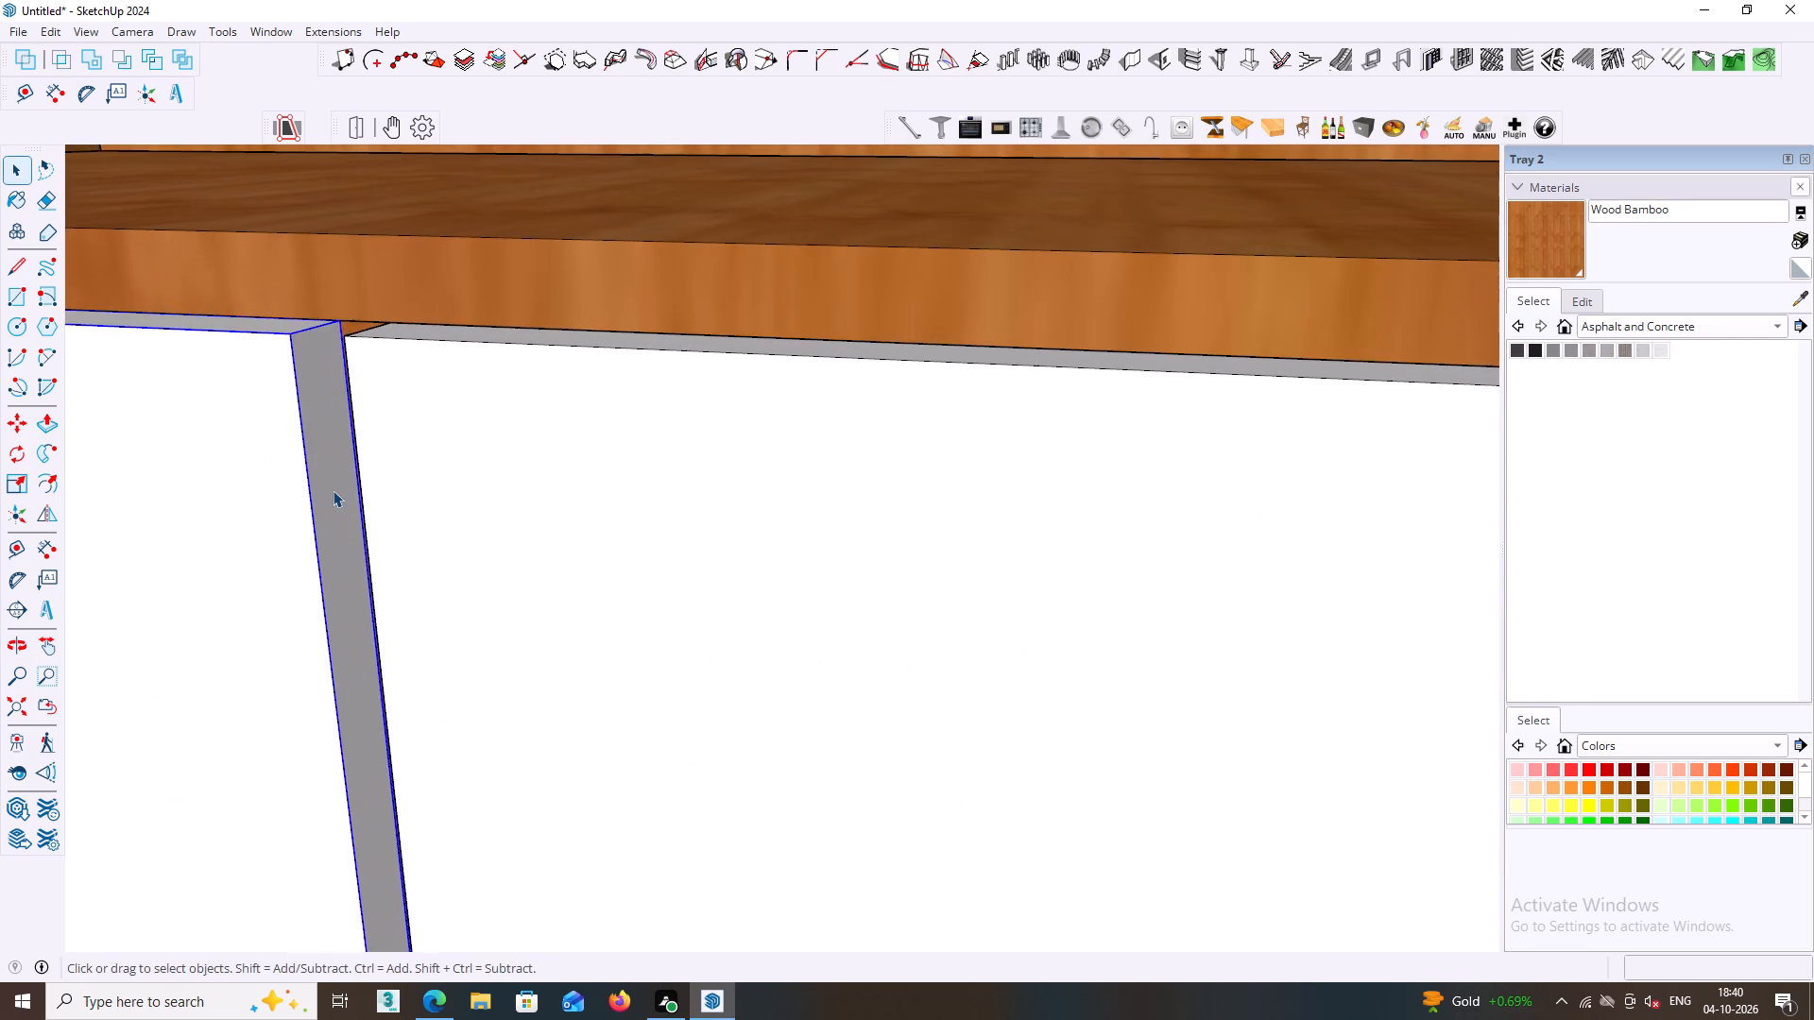
click(333, 490)
click(334, 492)
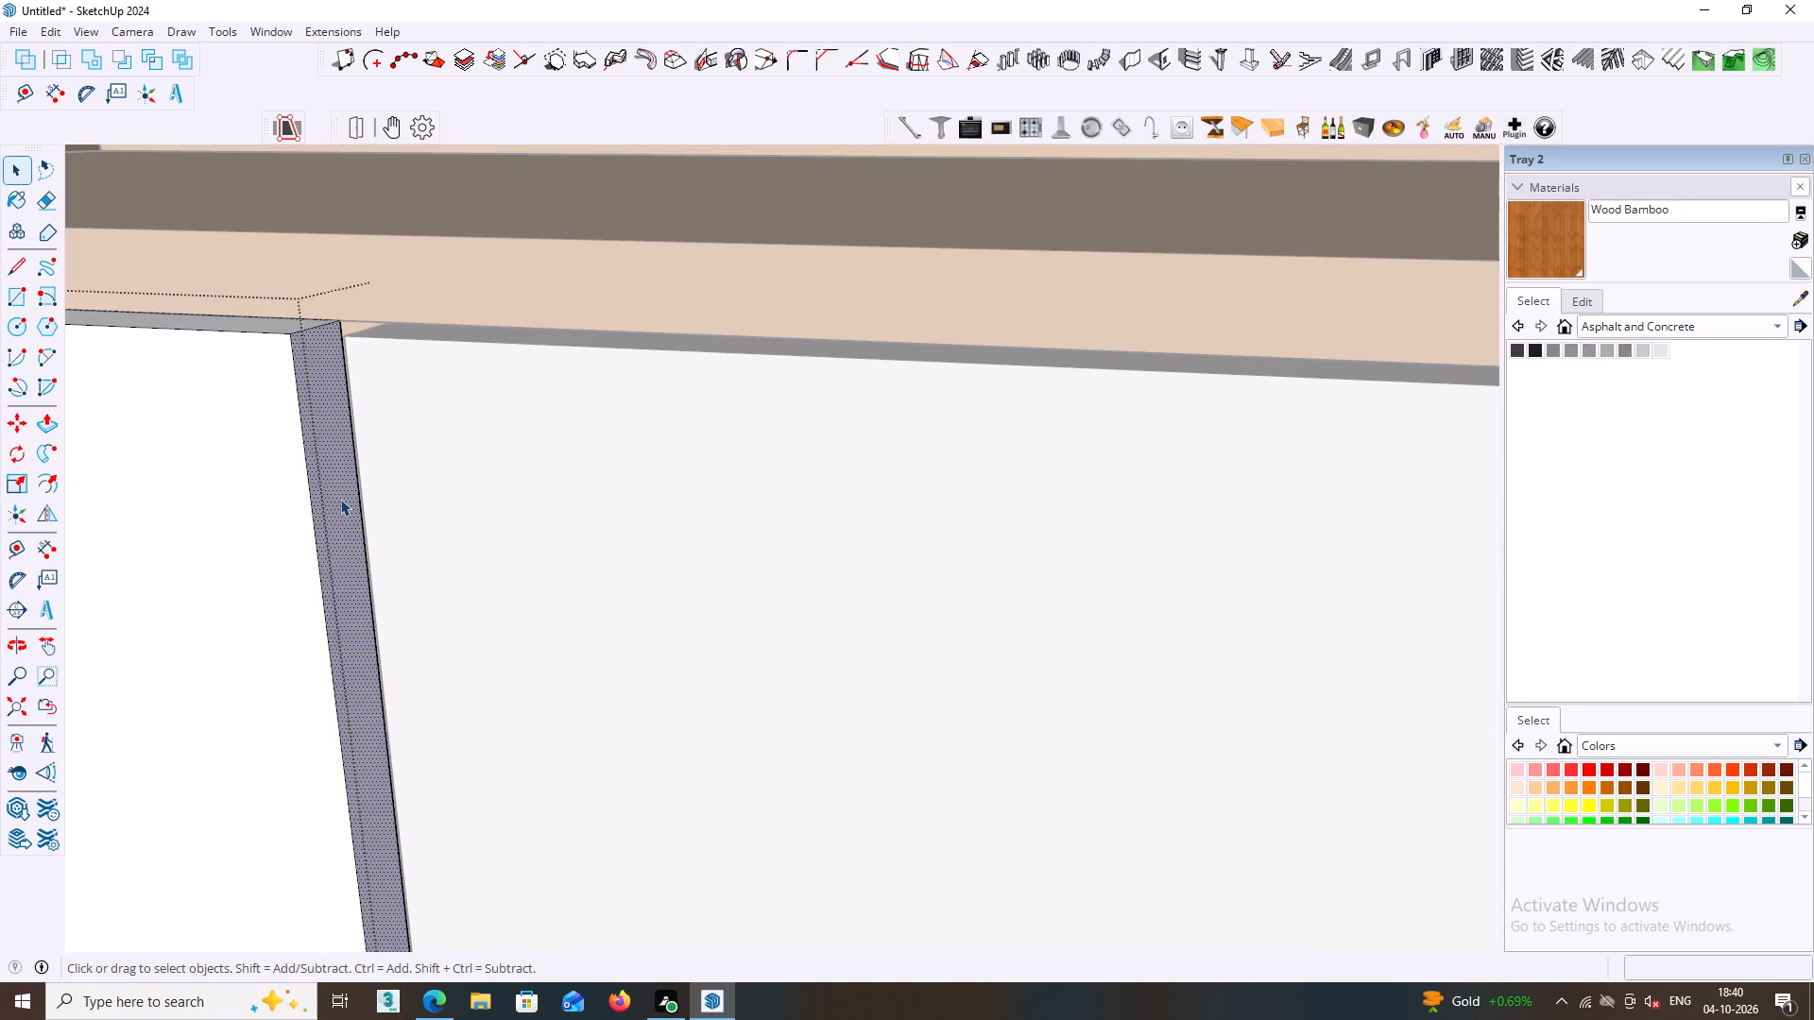
key(p)
click(340, 499)
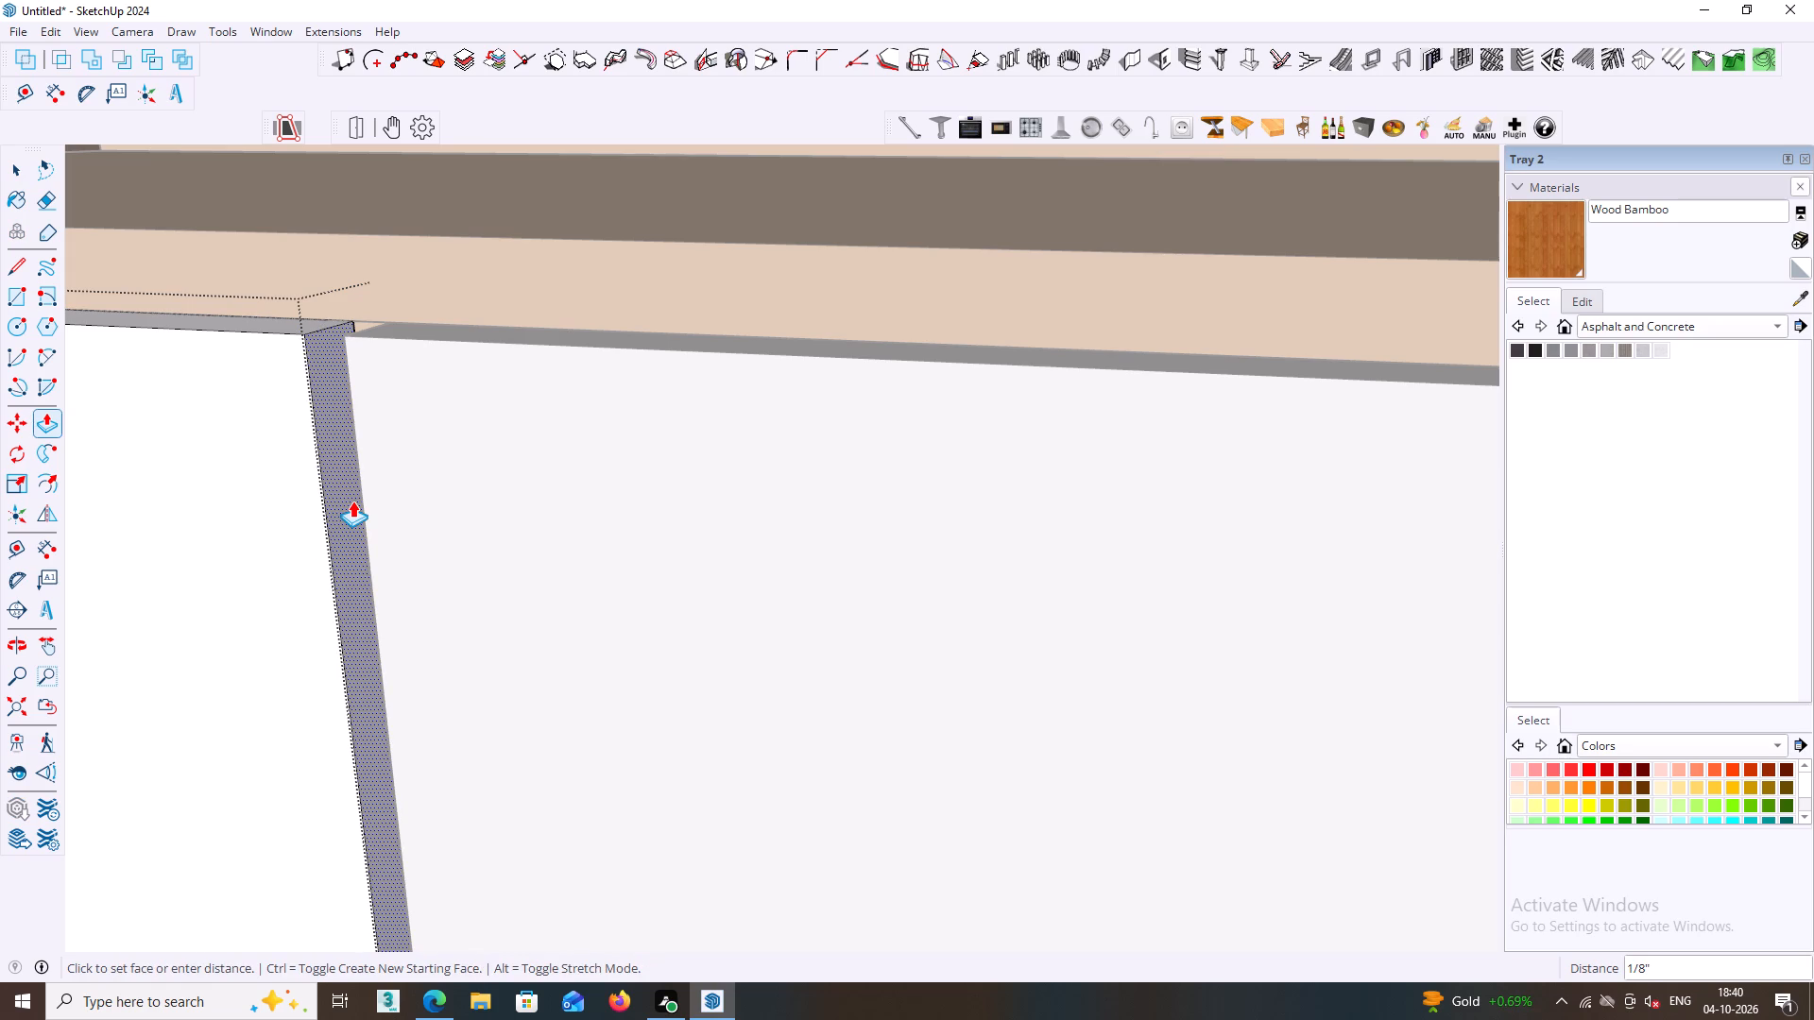
key(1)
text(MM)
key(Return)
key(space)
Extend the second front panel's side face a further 1 mm toward the same divider and leave its group.
middle_drag(352, 501, 682, 495)
middle_drag(369, 495, 569, 471)
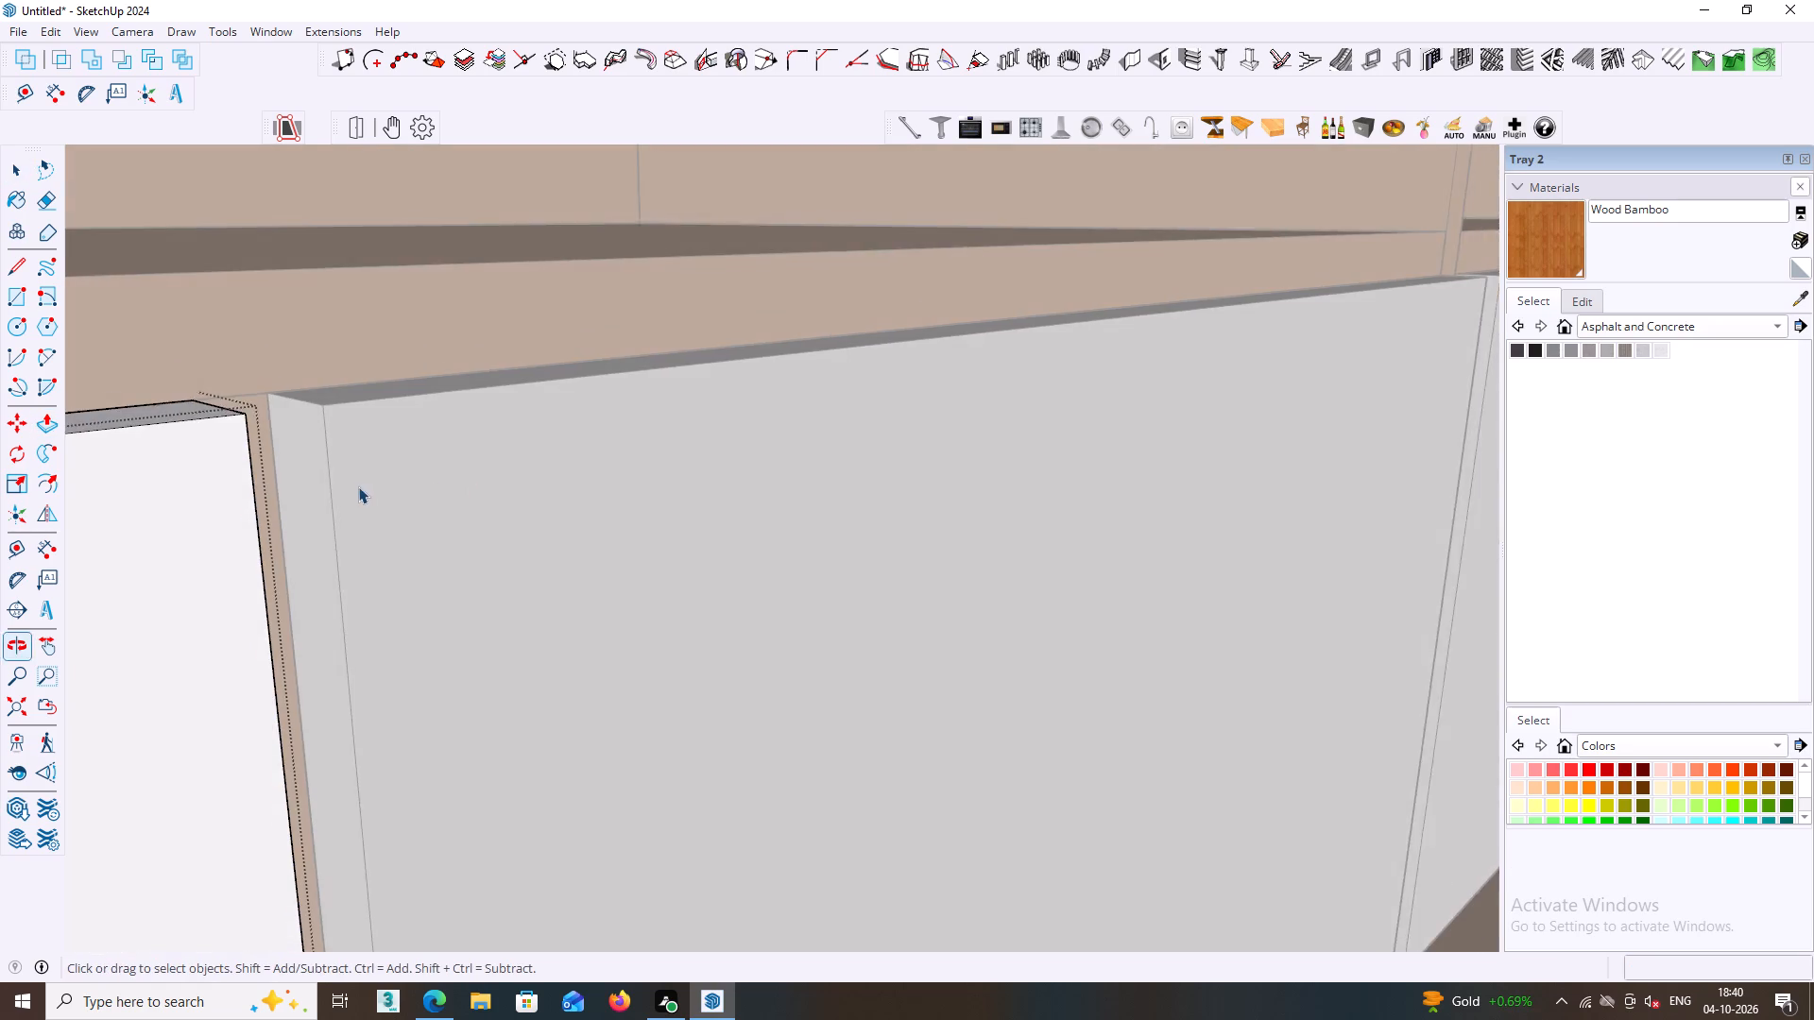
scroll(355, 486, up, 1)
click(314, 496)
click(314, 496)
click(313, 501)
click(317, 509)
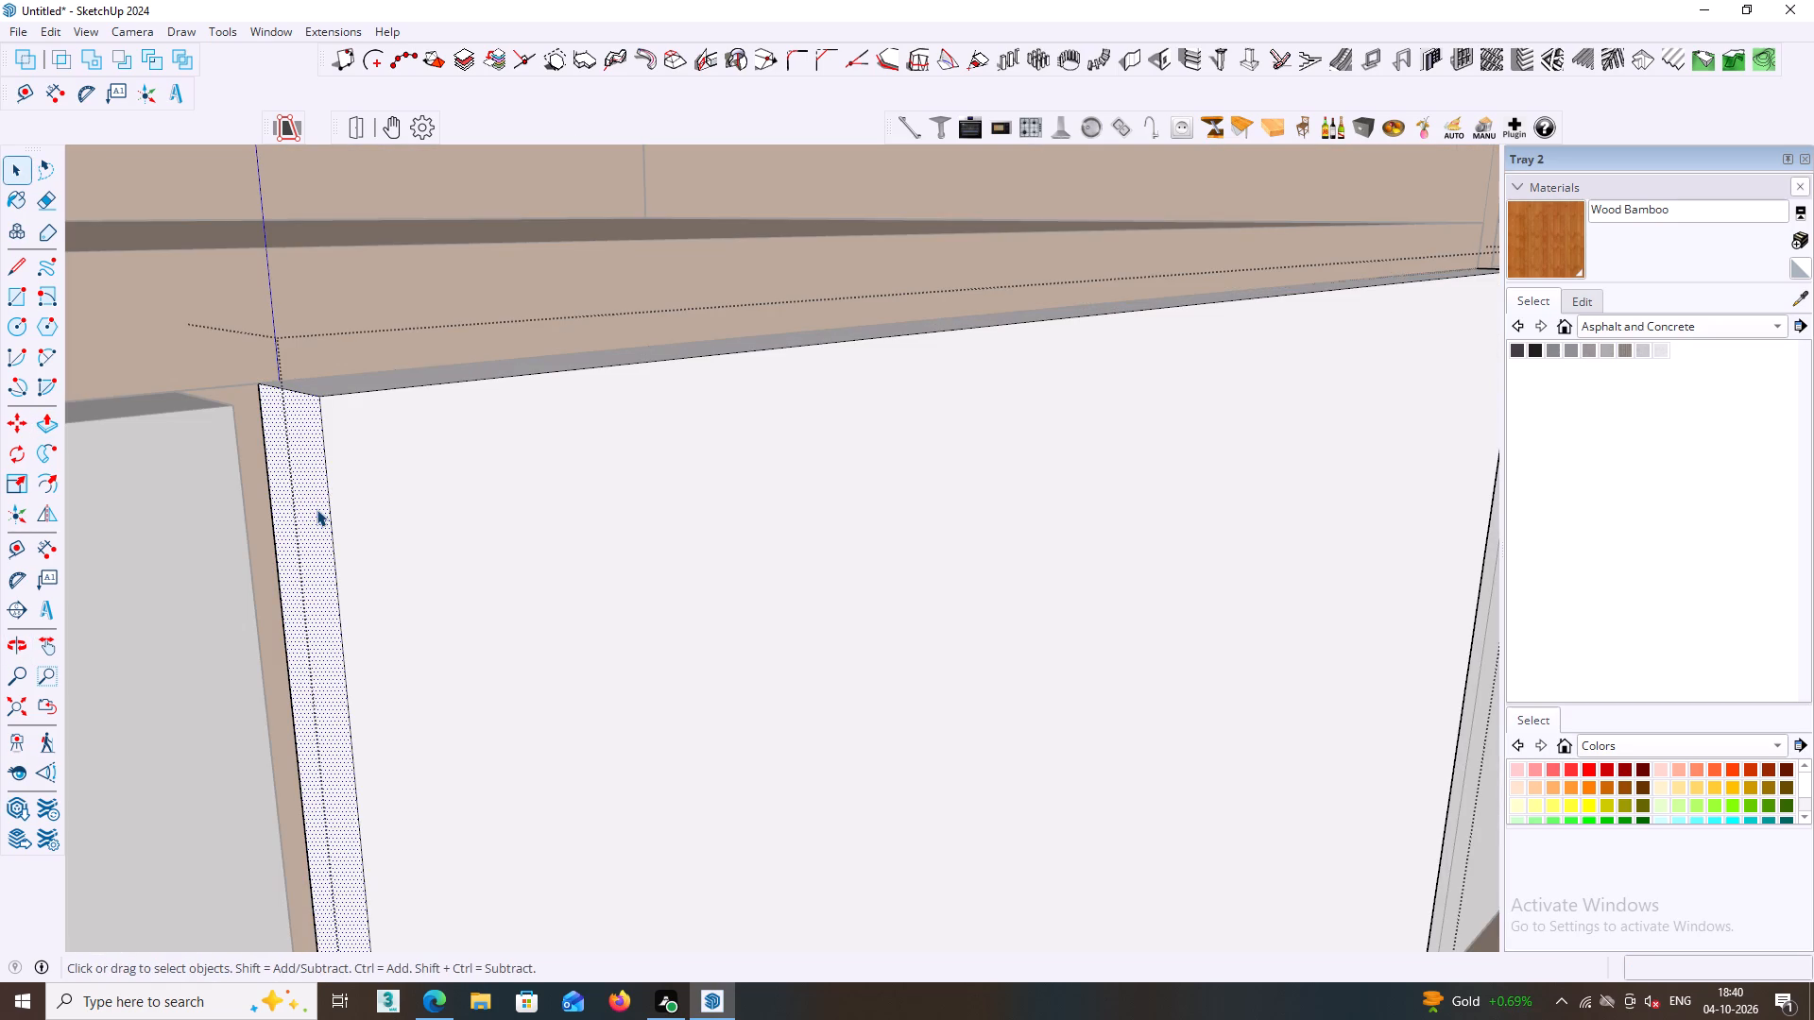
key(p)
click(317, 509)
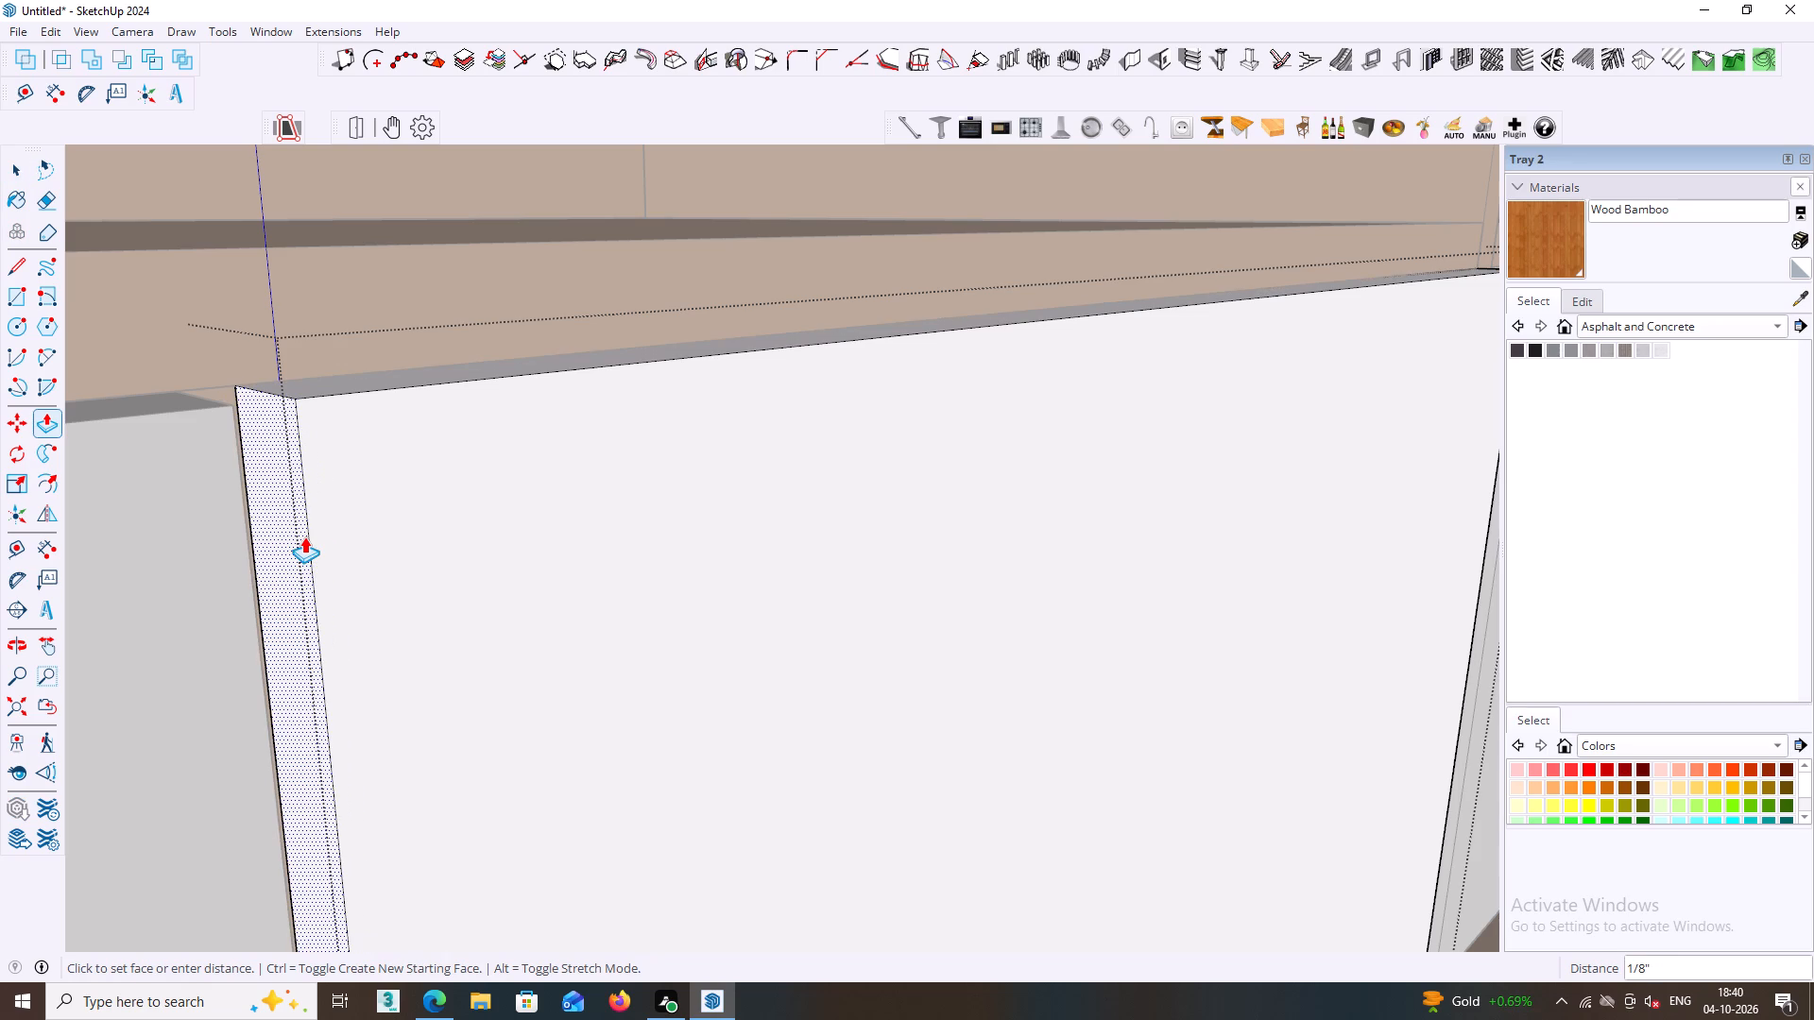
key(1)
text(MM)
key(Return)
scroll(316, 473, down, 5)
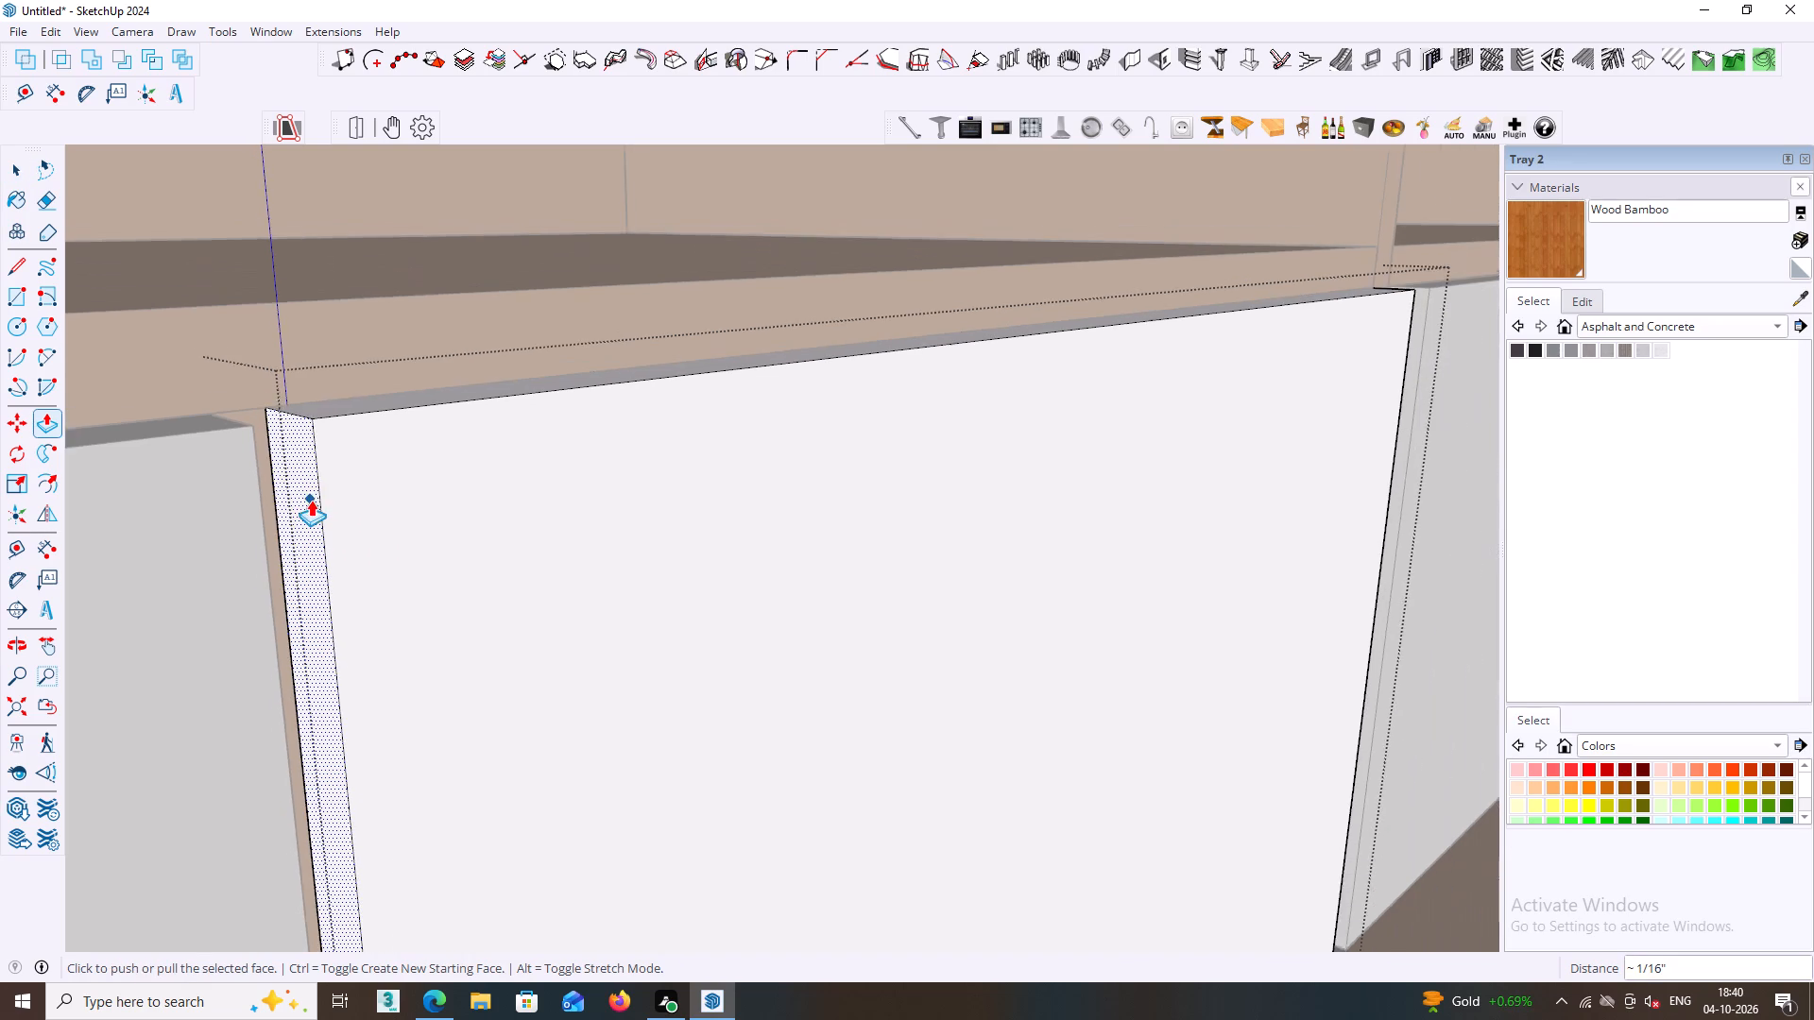
scroll(311, 500, down, 3)
middle_click(311, 500)
key(space)
click(434, 535)
middle_drag(449, 518, 116, 508)
middle_click(234, 484)
scroll(234, 484, down, 9)
middle_click(258, 486)
middle_click(276, 509)
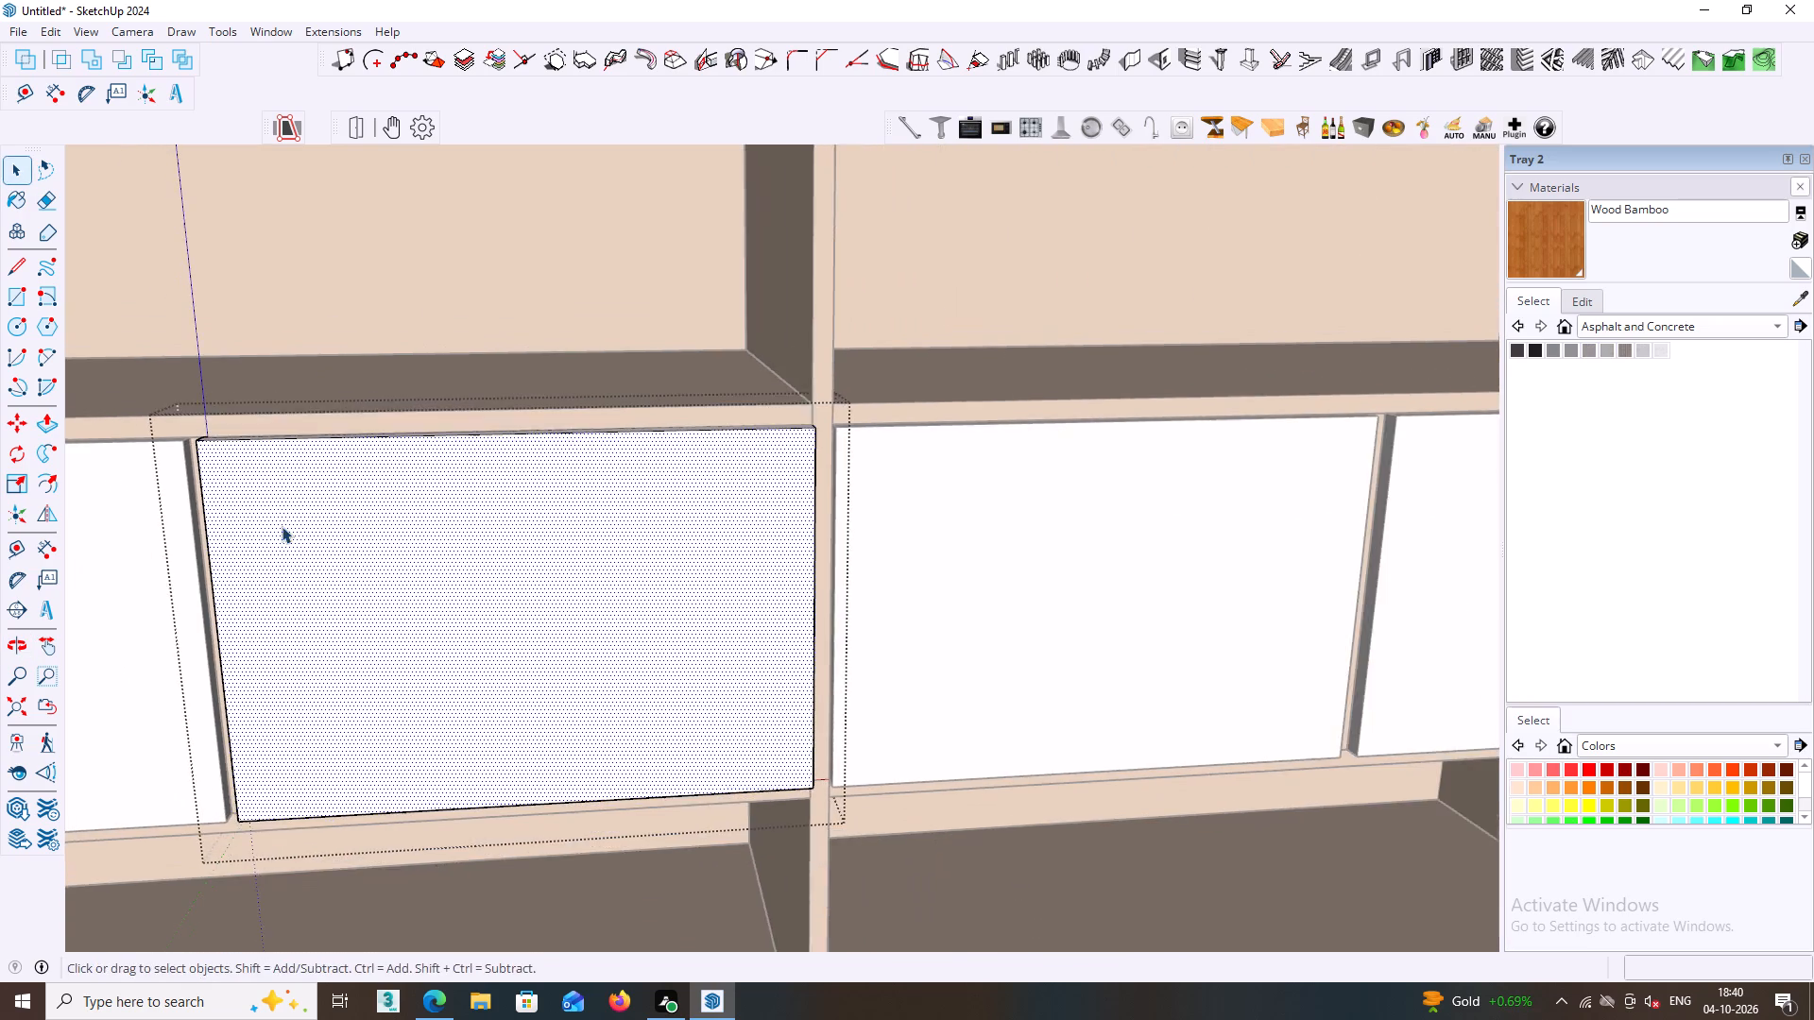
scroll(282, 526, down, 20)
middle_drag(284, 524, 283, 533)
middle_click(290, 538)
middle_click(295, 539)
middle_click(295, 539)
middle_click(295, 539)
middle_click(296, 540)
click(384, 540)
Extend the third front panel's side face 4 mm toward the divider between the third and fourth panels, inside its group.
scroll(384, 540, down, 2)
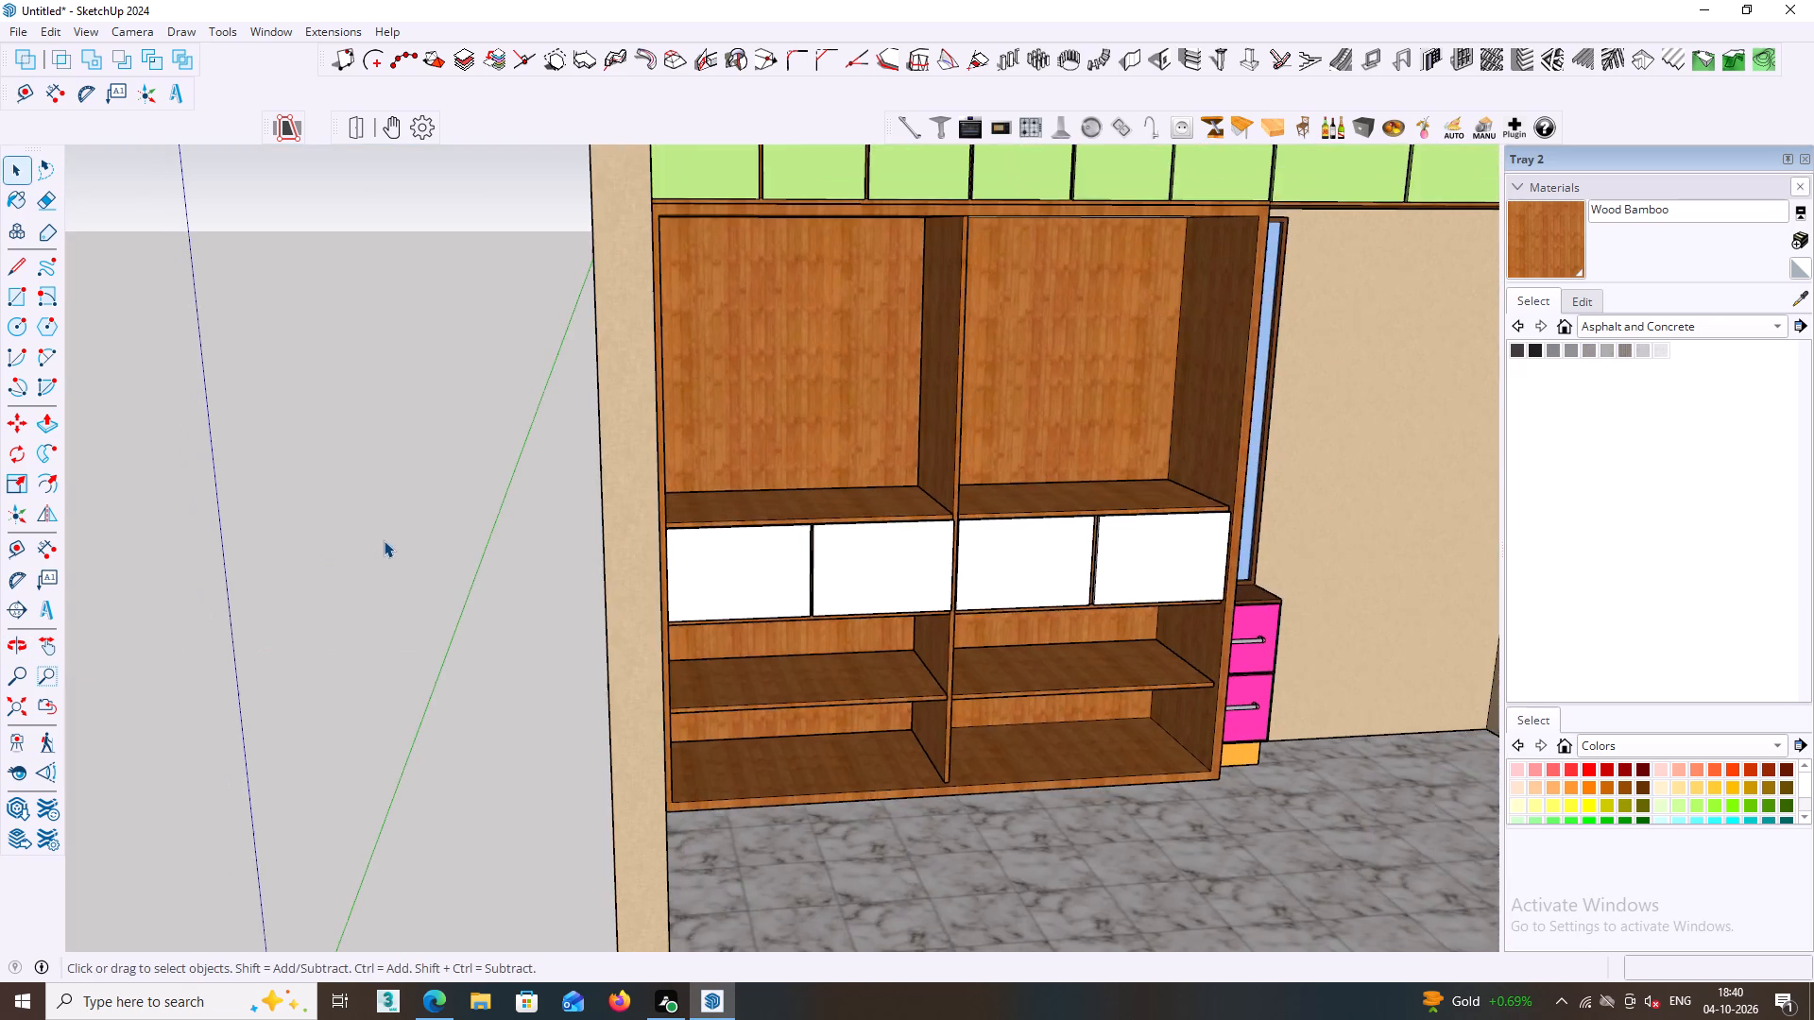
scroll(765, 593, up, 6)
middle_drag(773, 587, 597, 548)
scroll(746, 513, up, 3)
middle_drag(893, 505, 555, 486)
scroll(813, 487, up, 3)
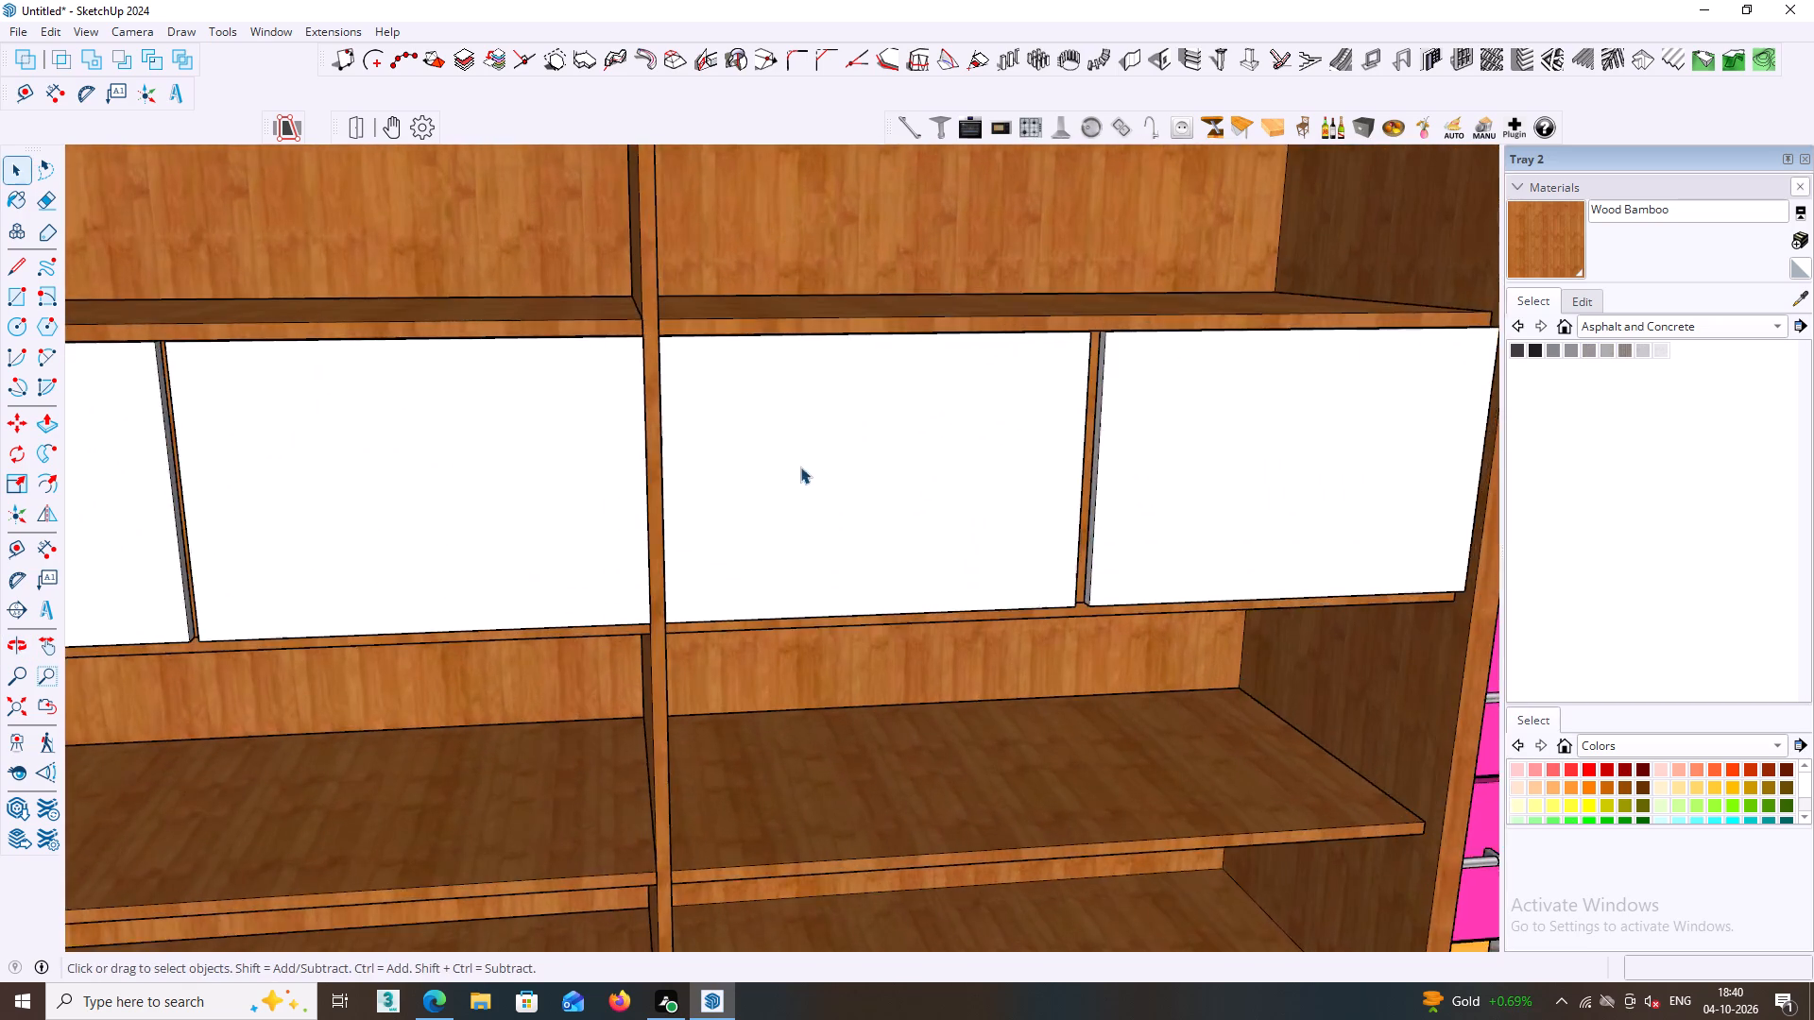
middle_drag(819, 454, 639, 433)
middle_drag(847, 419, 651, 419)
shift+middle_drag(766, 397, 654, 386)
middle_drag(697, 384, 636, 514)
scroll(751, 431, up, 3)
middle_click(751, 425)
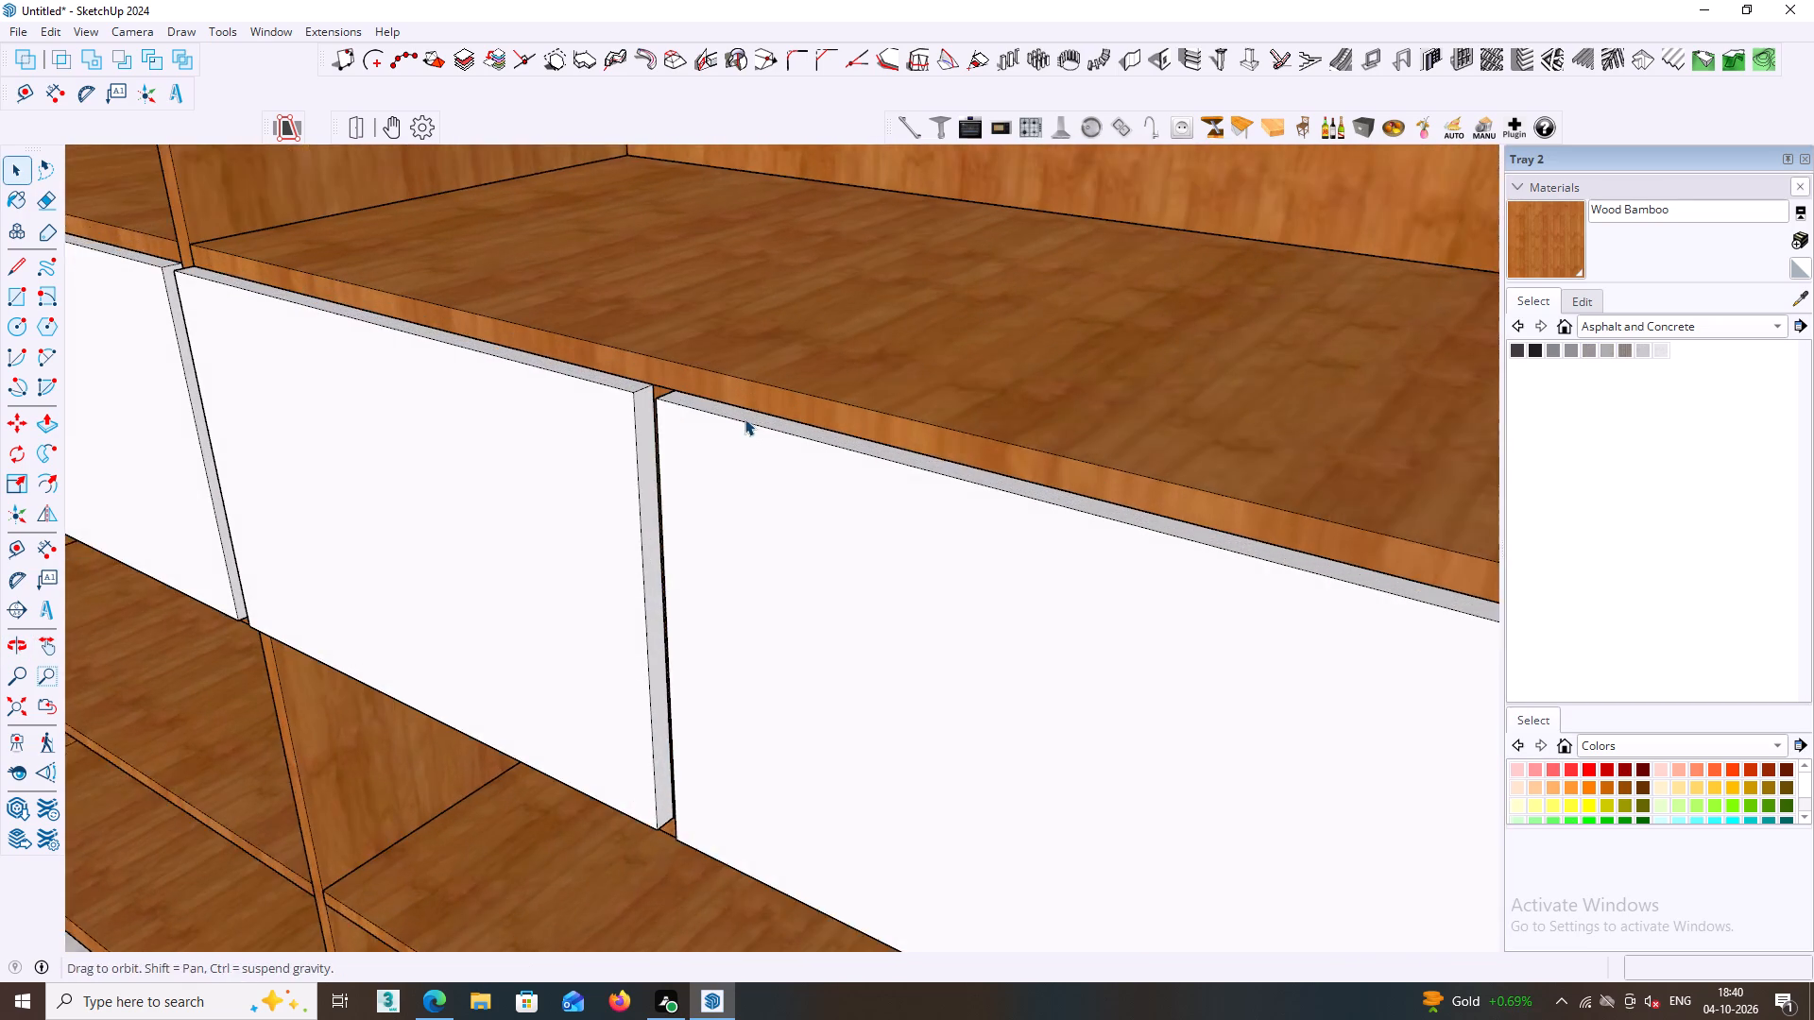
scroll(744, 418, up, 4)
scroll(562, 488, up, 1)
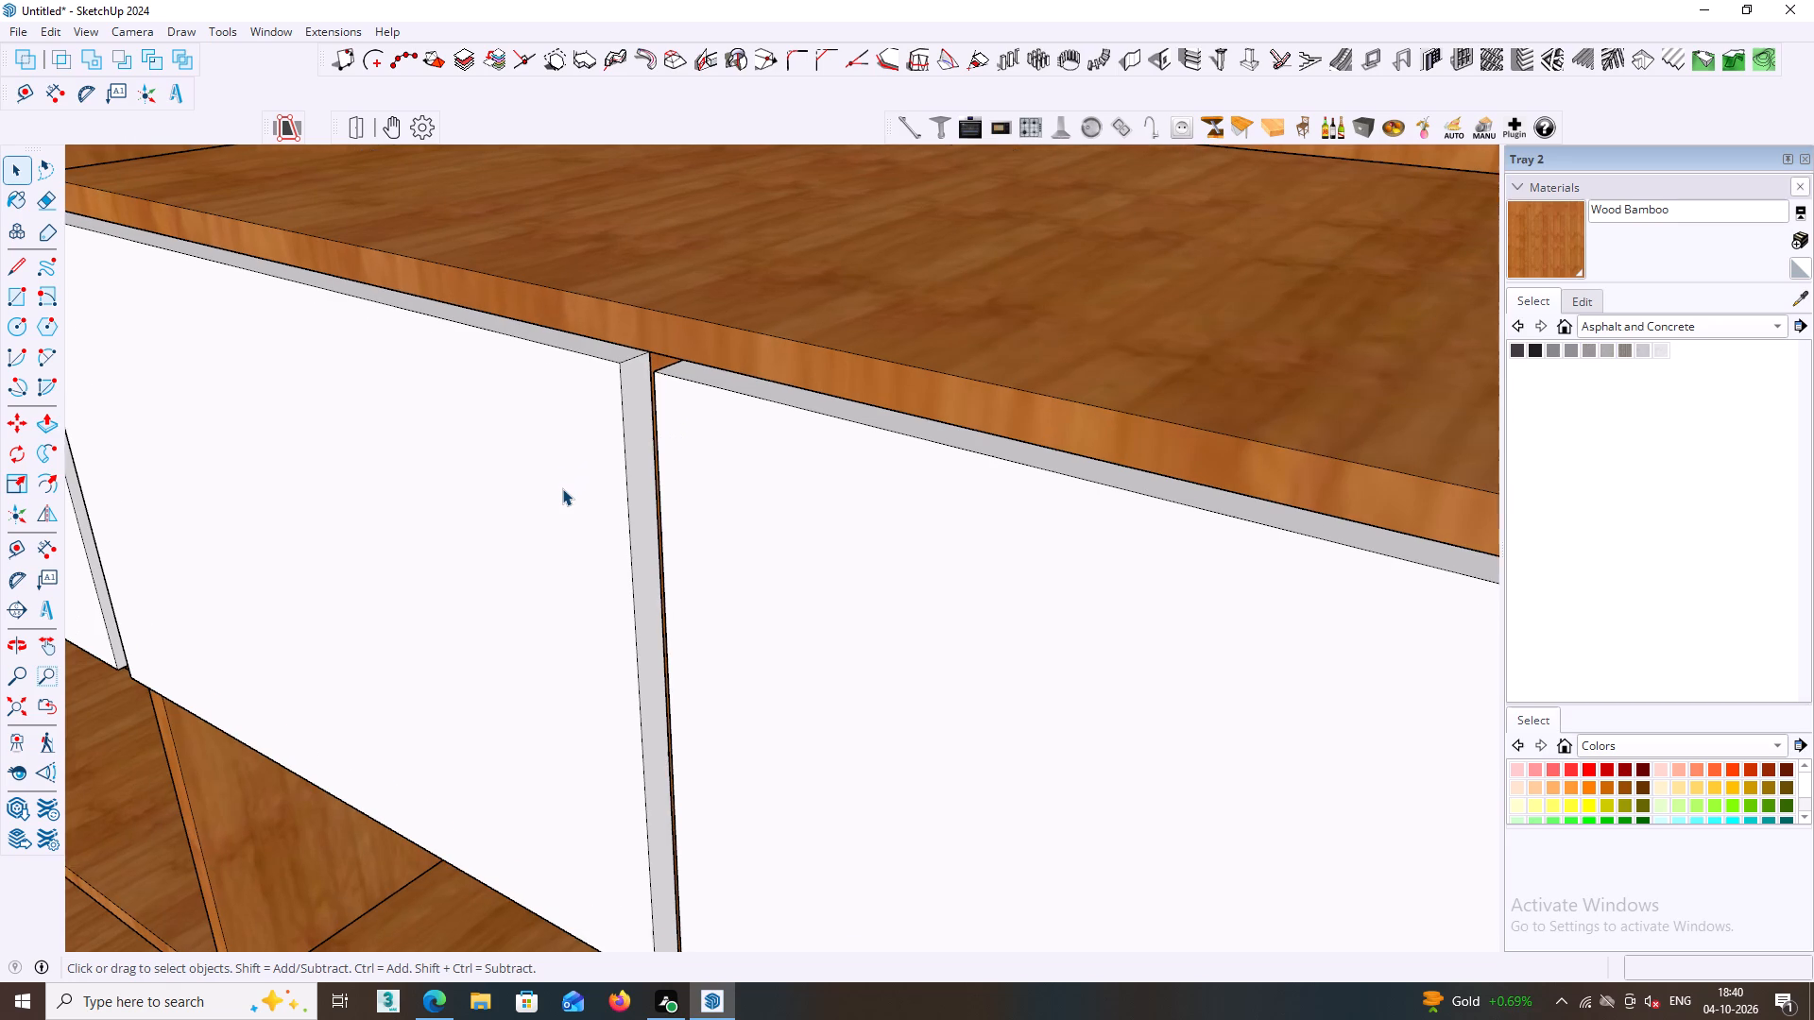
scroll(558, 489, up, 2)
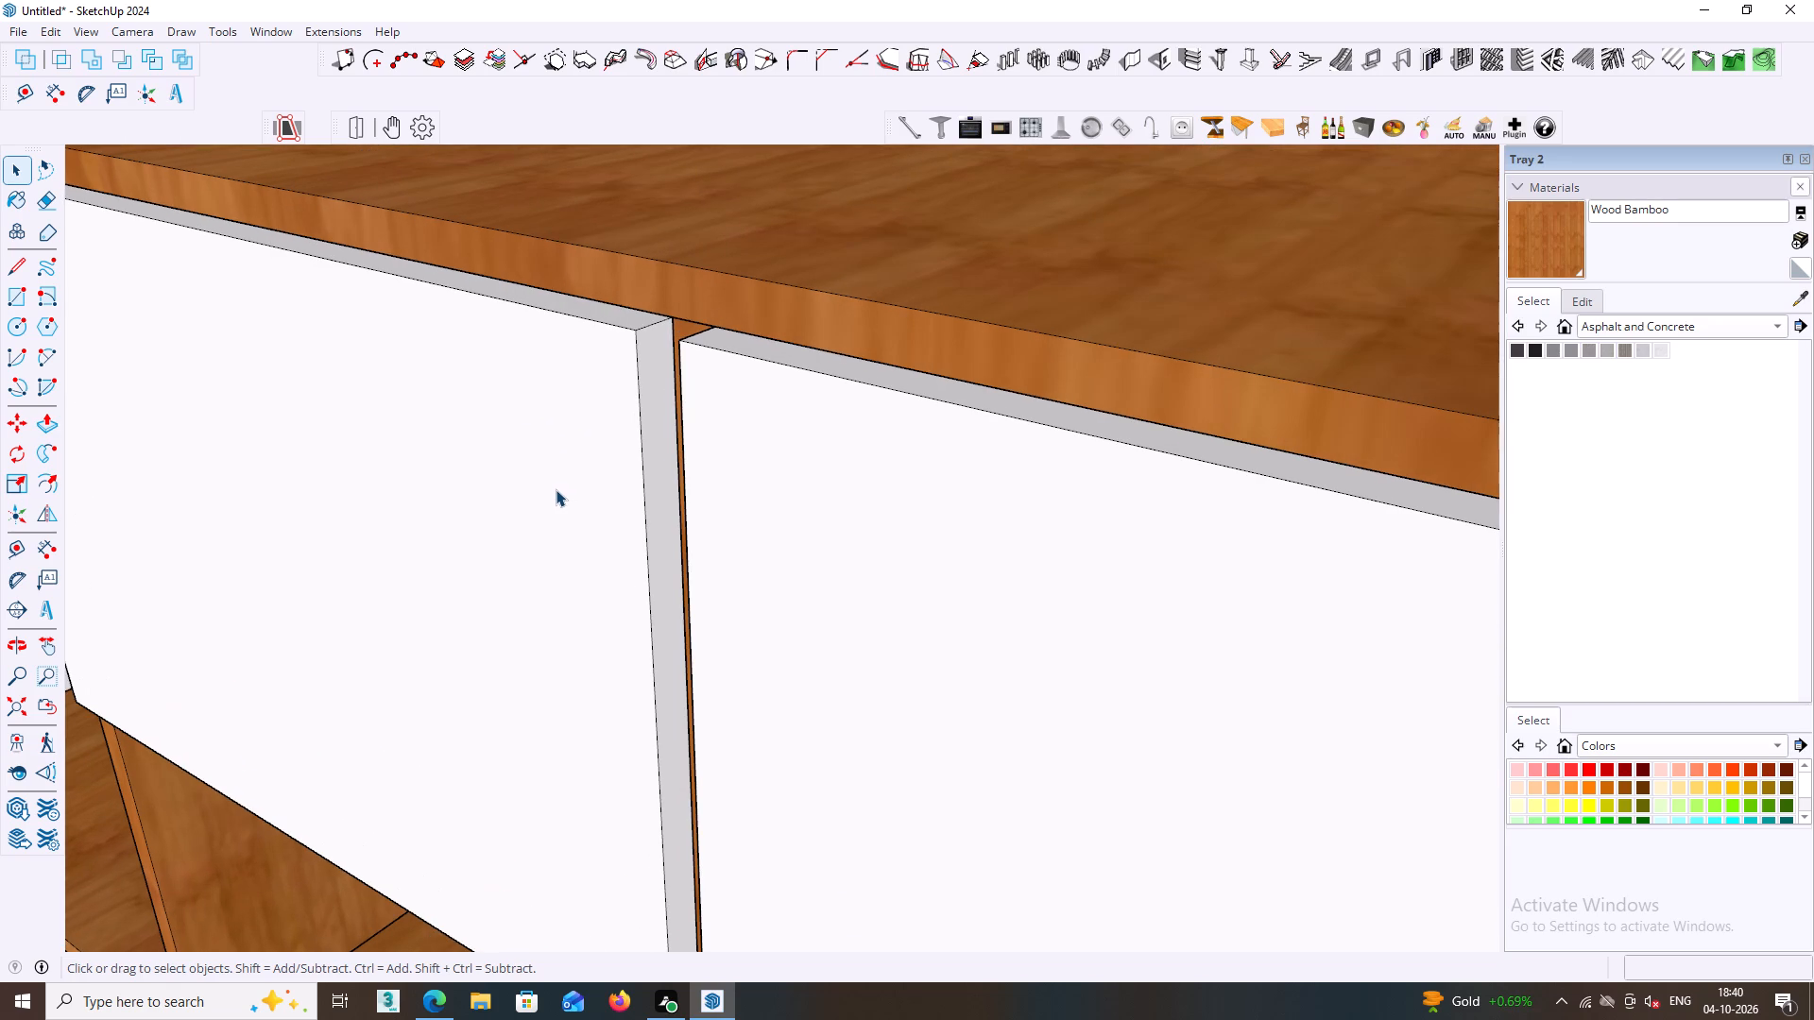
scroll(552, 478, up, 2)
scroll(666, 429, up, 2)
click(678, 422)
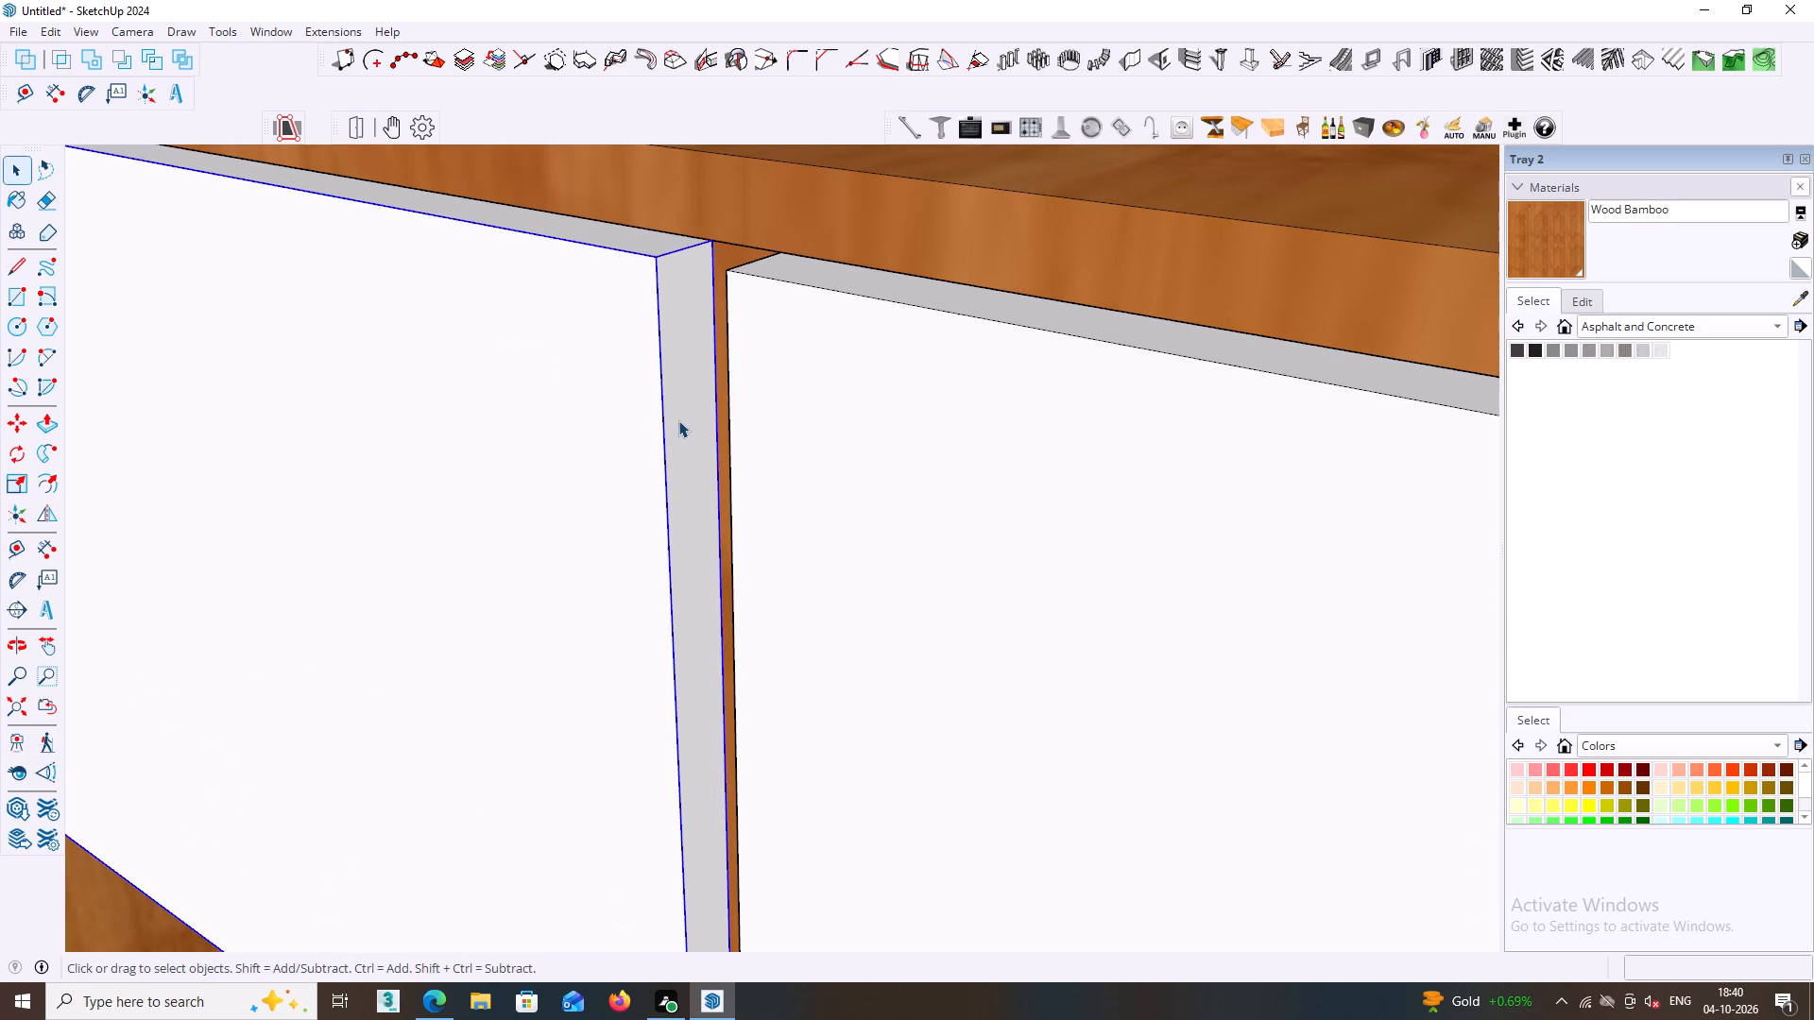
click(694, 417)
click(694, 417)
middle_drag(694, 417, 685, 417)
click(679, 417)
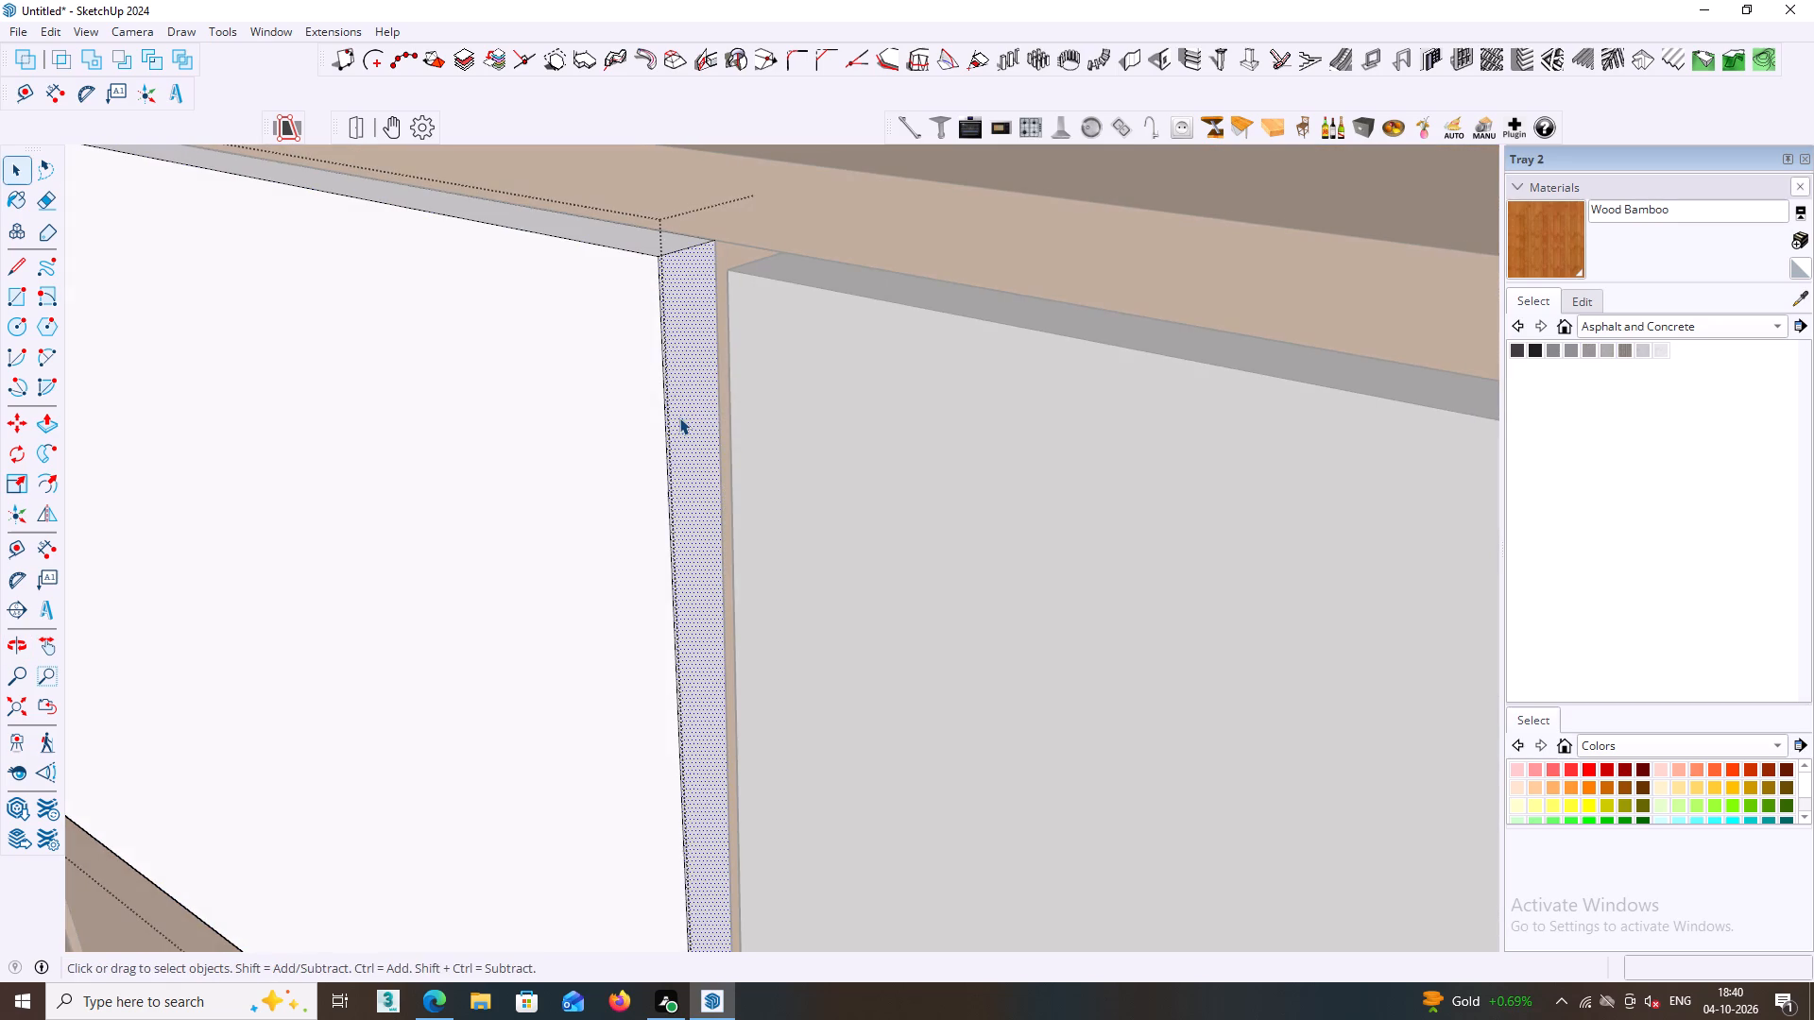
middle_drag(684, 413, 594, 414)
key(p)
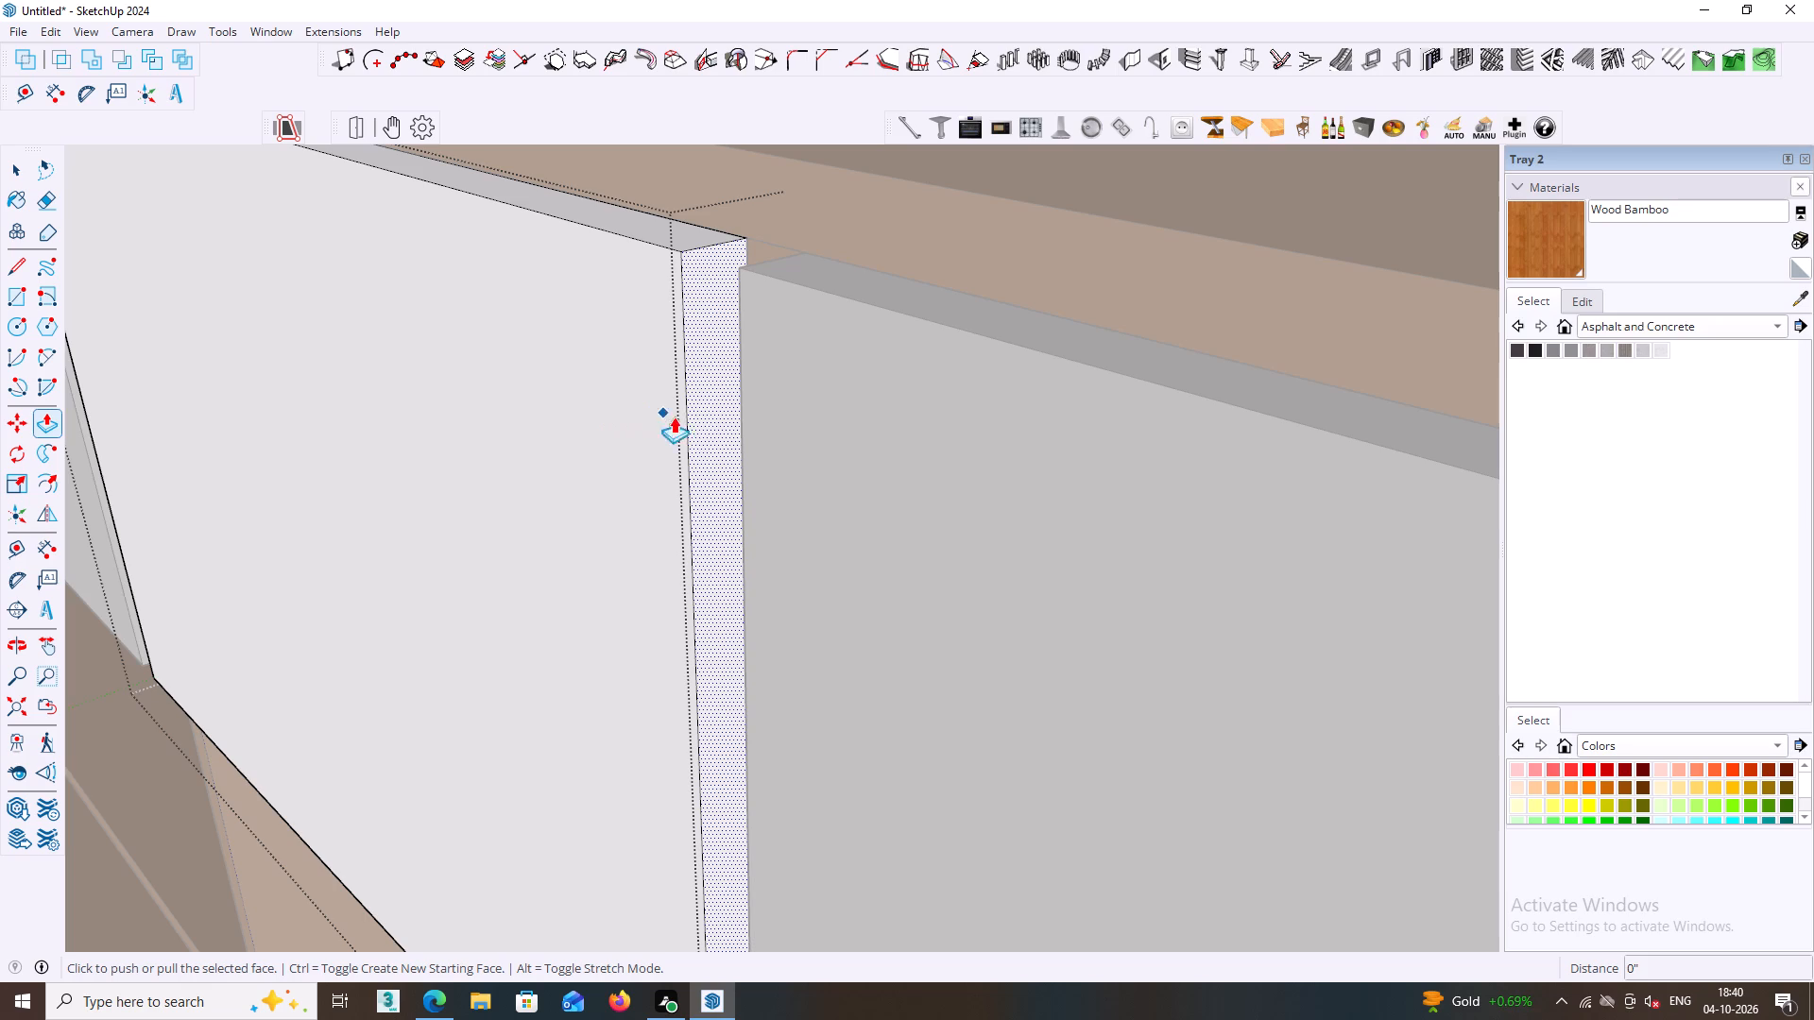
click(709, 427)
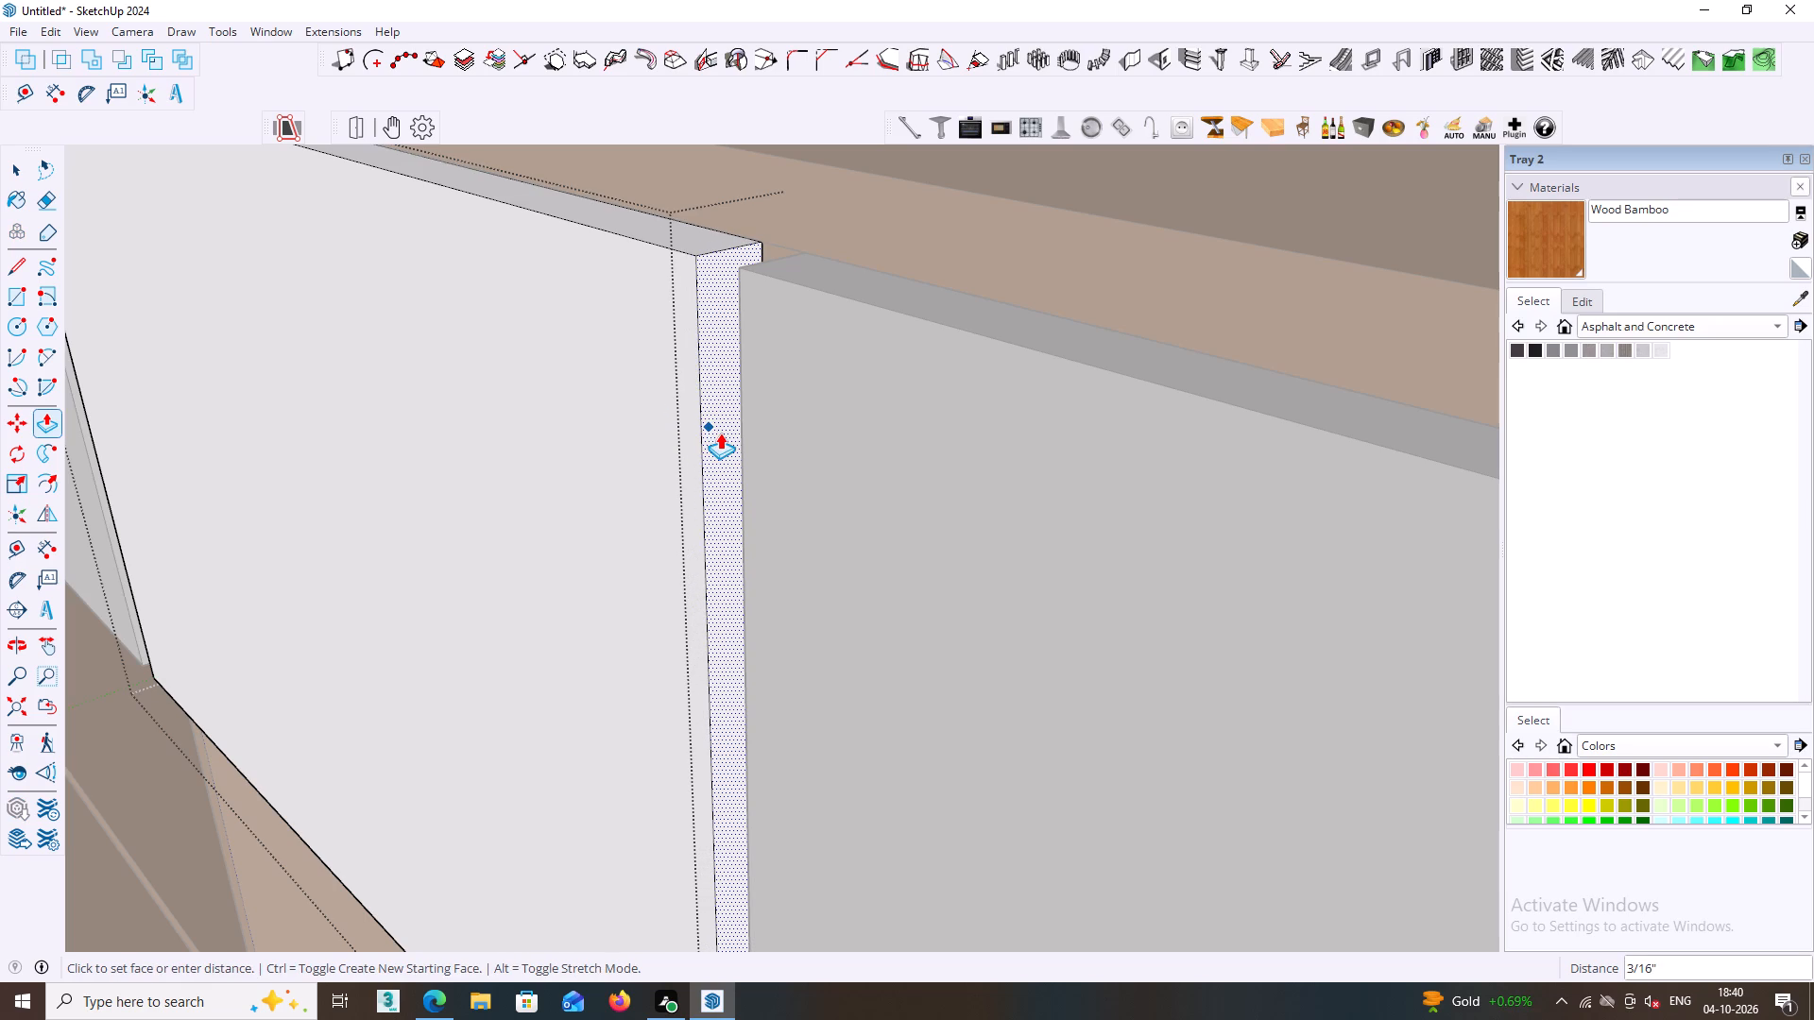
key(4)
text(MM)
key(Return)
key(space)
Extend the fourth front panel's side face by the same distance toward that divider and leave its group.
middle_drag(720, 433, 1057, 469)
scroll(720, 433, up, 1)
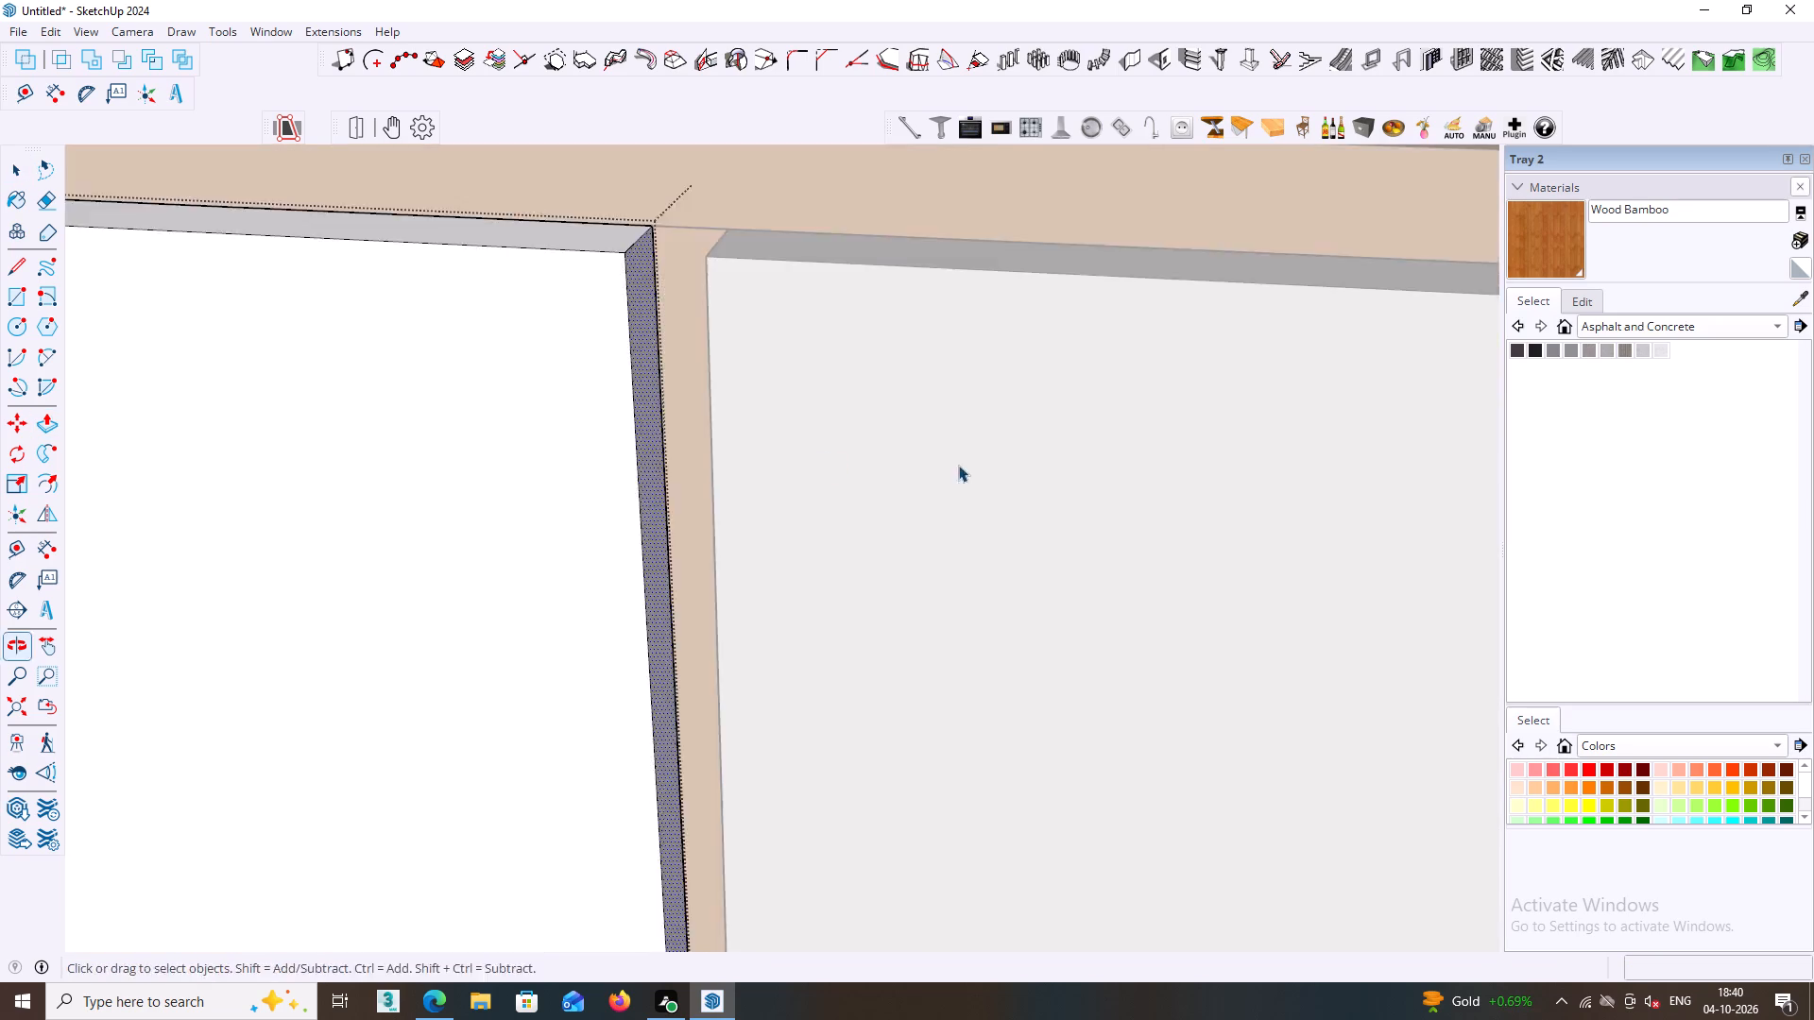
middle_drag(829, 467, 954, 455)
scroll(640, 444, up, 2)
middle_drag(652, 438, 908, 427)
scroll(689, 426, up, 3)
click(650, 409)
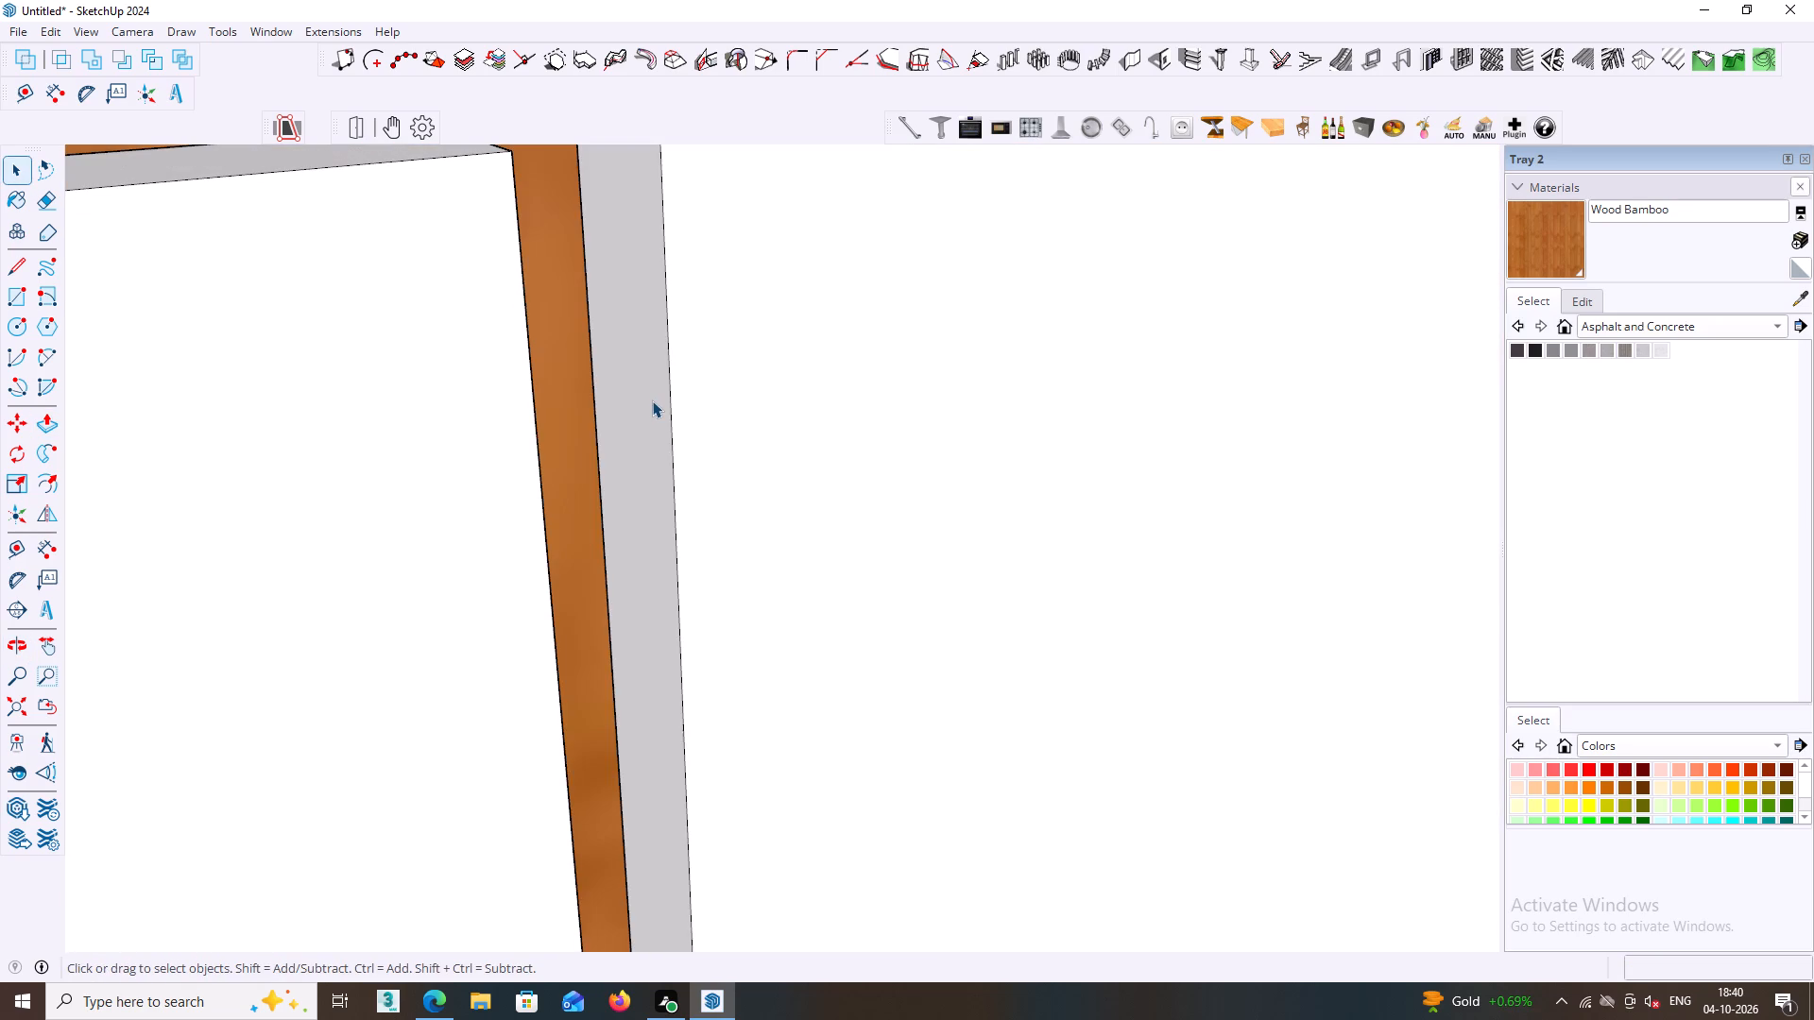
click(652, 400)
double_click(654, 403)
click(653, 410)
double_click(644, 416)
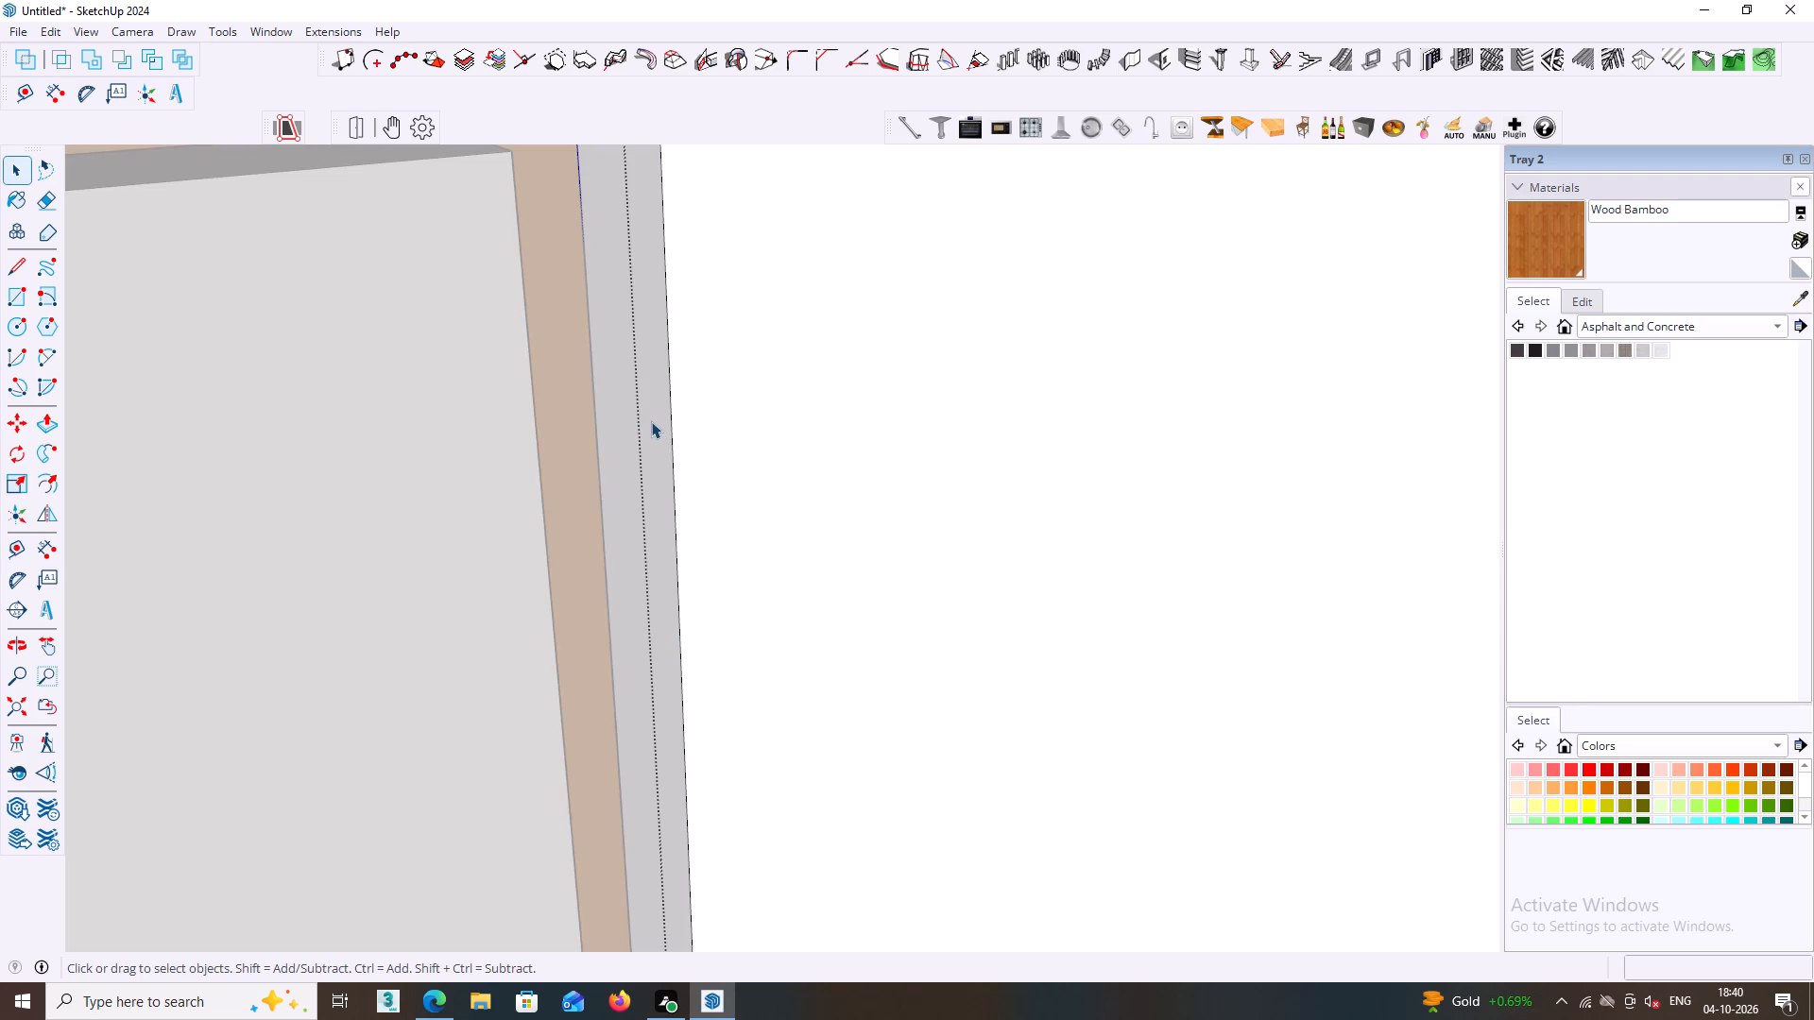
click(653, 430)
key(p)
double_click(651, 441)
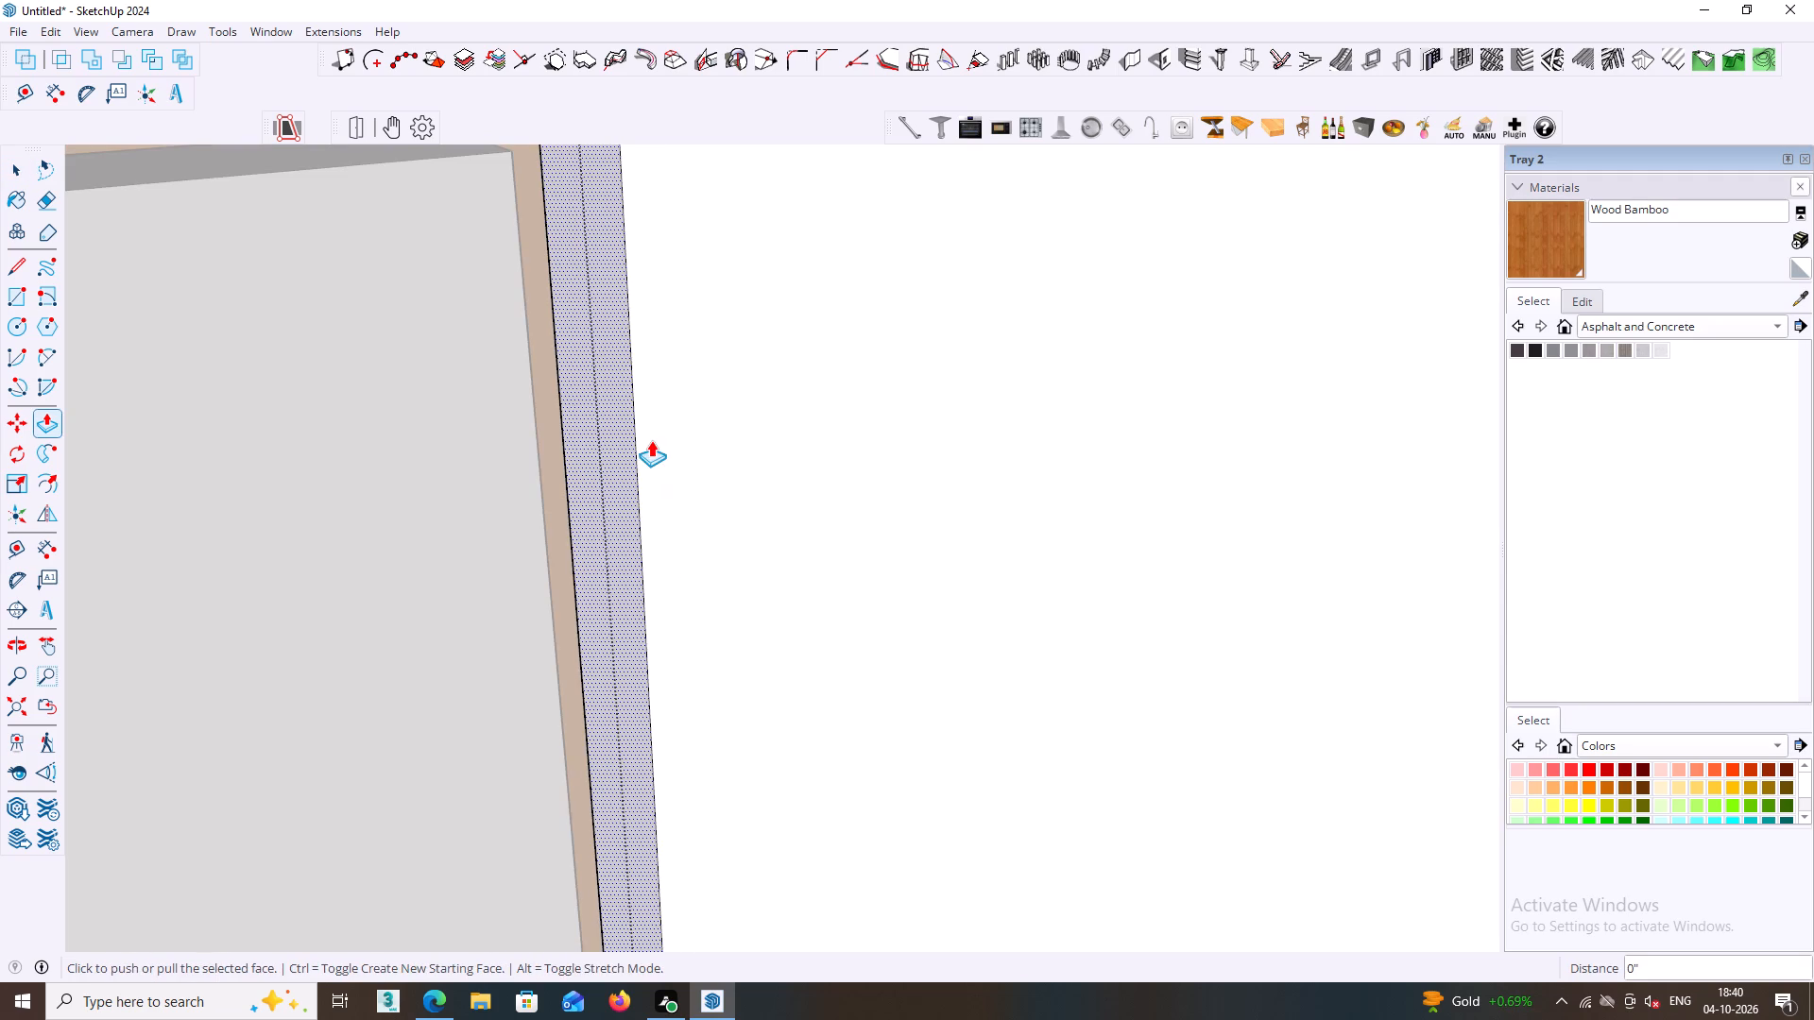
scroll(650, 441, down, 6)
middle_click(654, 472)
key(space)
middle_drag(667, 520, 676, 597)
scroll(667, 523, down, 5)
middle_drag(691, 611, 683, 647)
middle_click(700, 657)
click(700, 656)
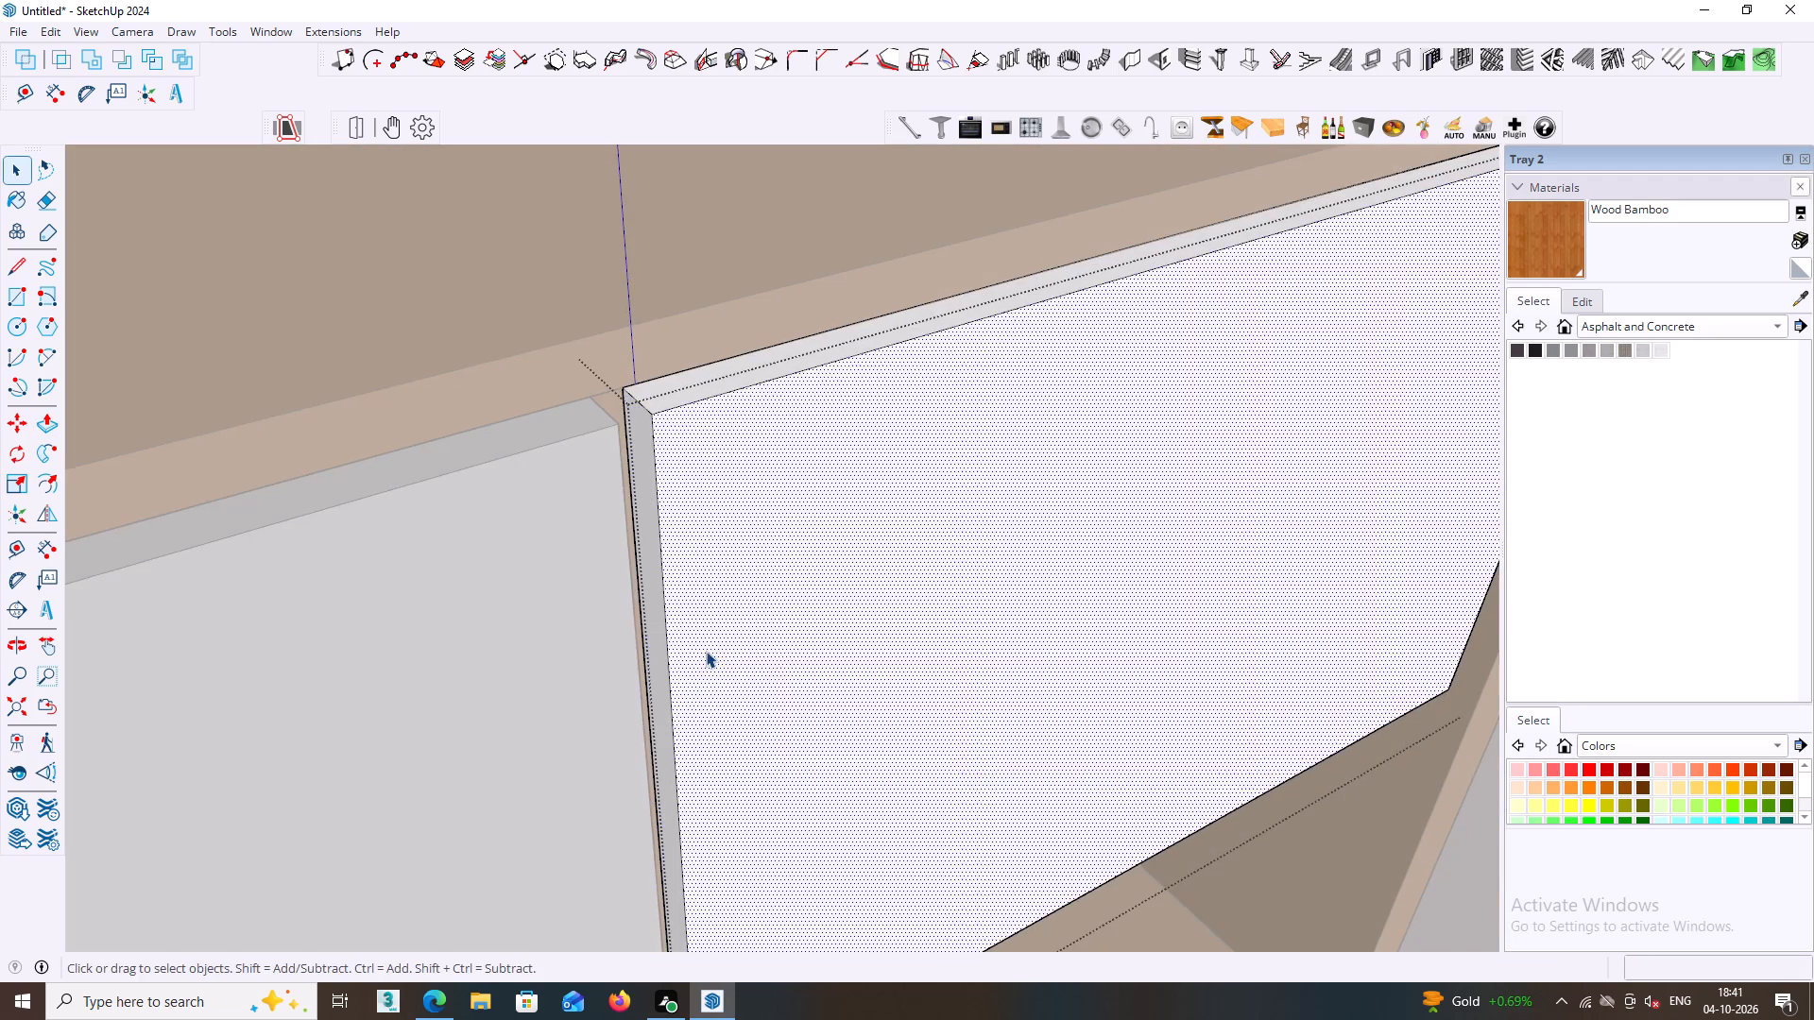
scroll(706, 651, down, 1)
middle_drag(779, 656, 550, 615)
middle_click(554, 603)
scroll(553, 603, down, 1)
scroll(510, 505, down, 6)
middle_drag(510, 505, 510, 514)
middle_click(540, 505)
click(636, 326)
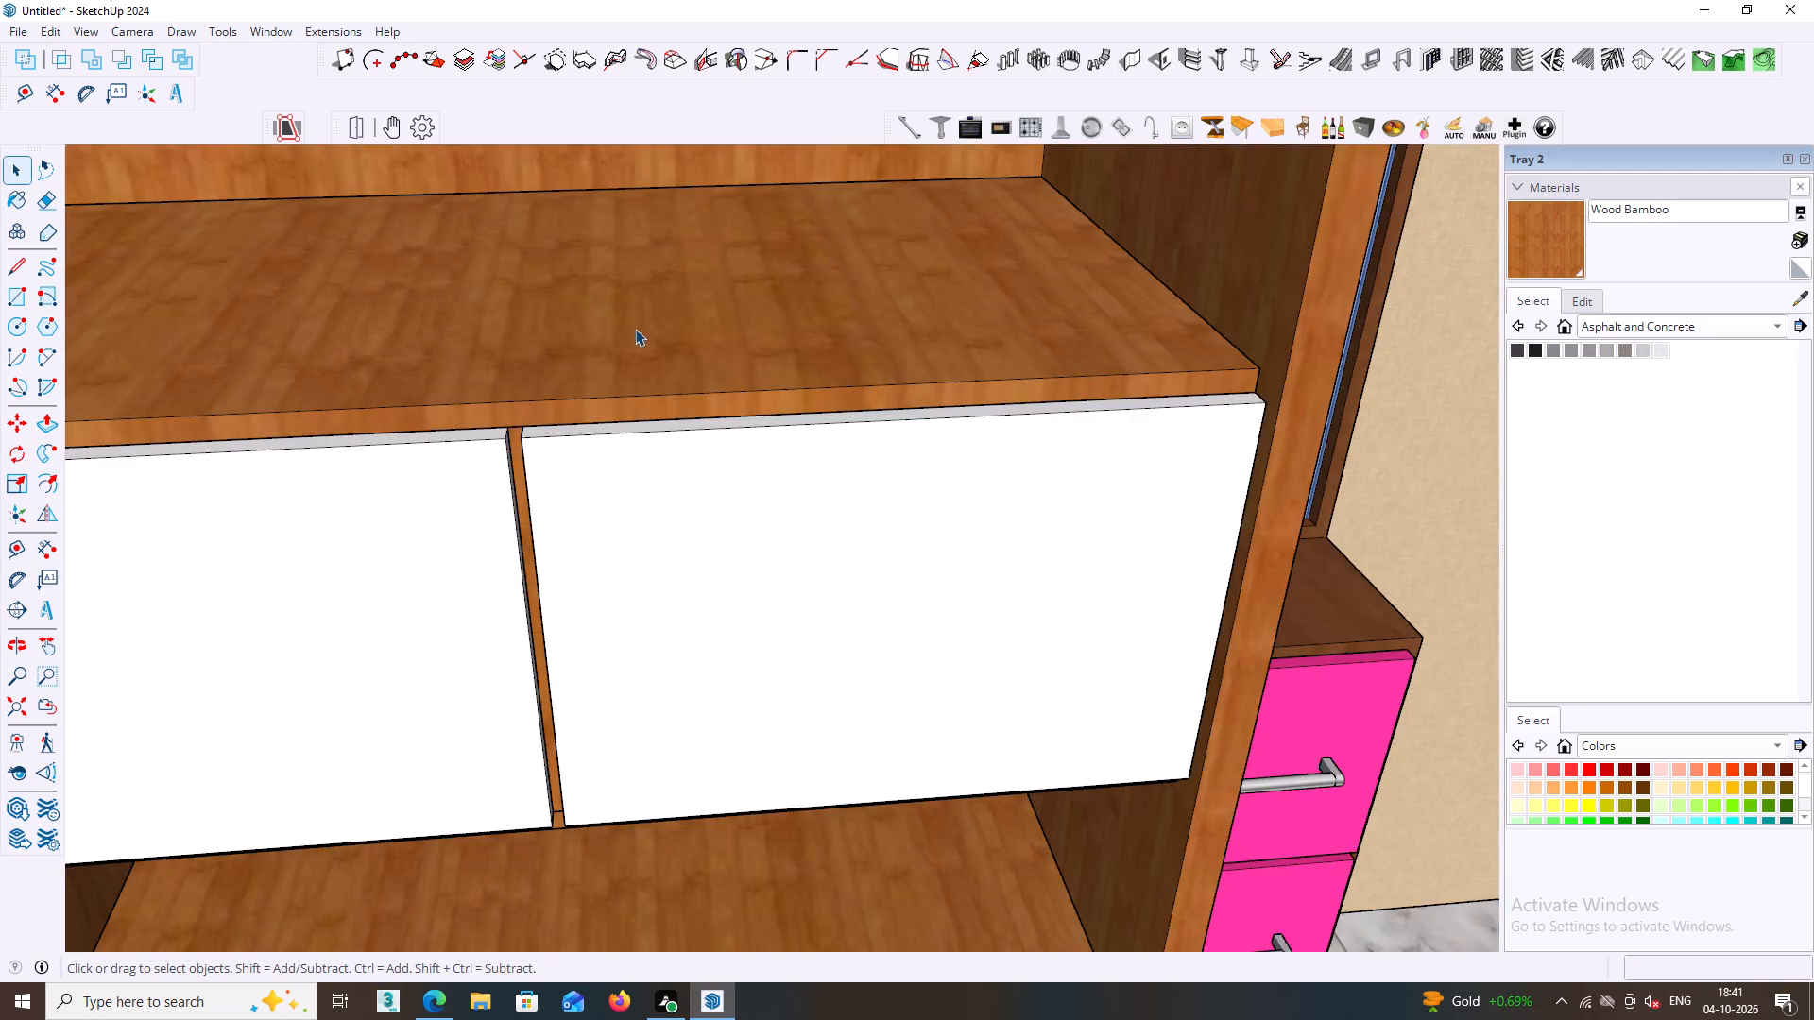
Examine the whole room and the wardrobe's row of front panels from several angles.
scroll(632, 326, down, 4)
middle_drag(837, 591, 595, 480)
middle_drag(699, 454, 405, 393)
middle_click(500, 391)
scroll(500, 391, down, 6)
middle_click(538, 413)
middle_click(554, 413)
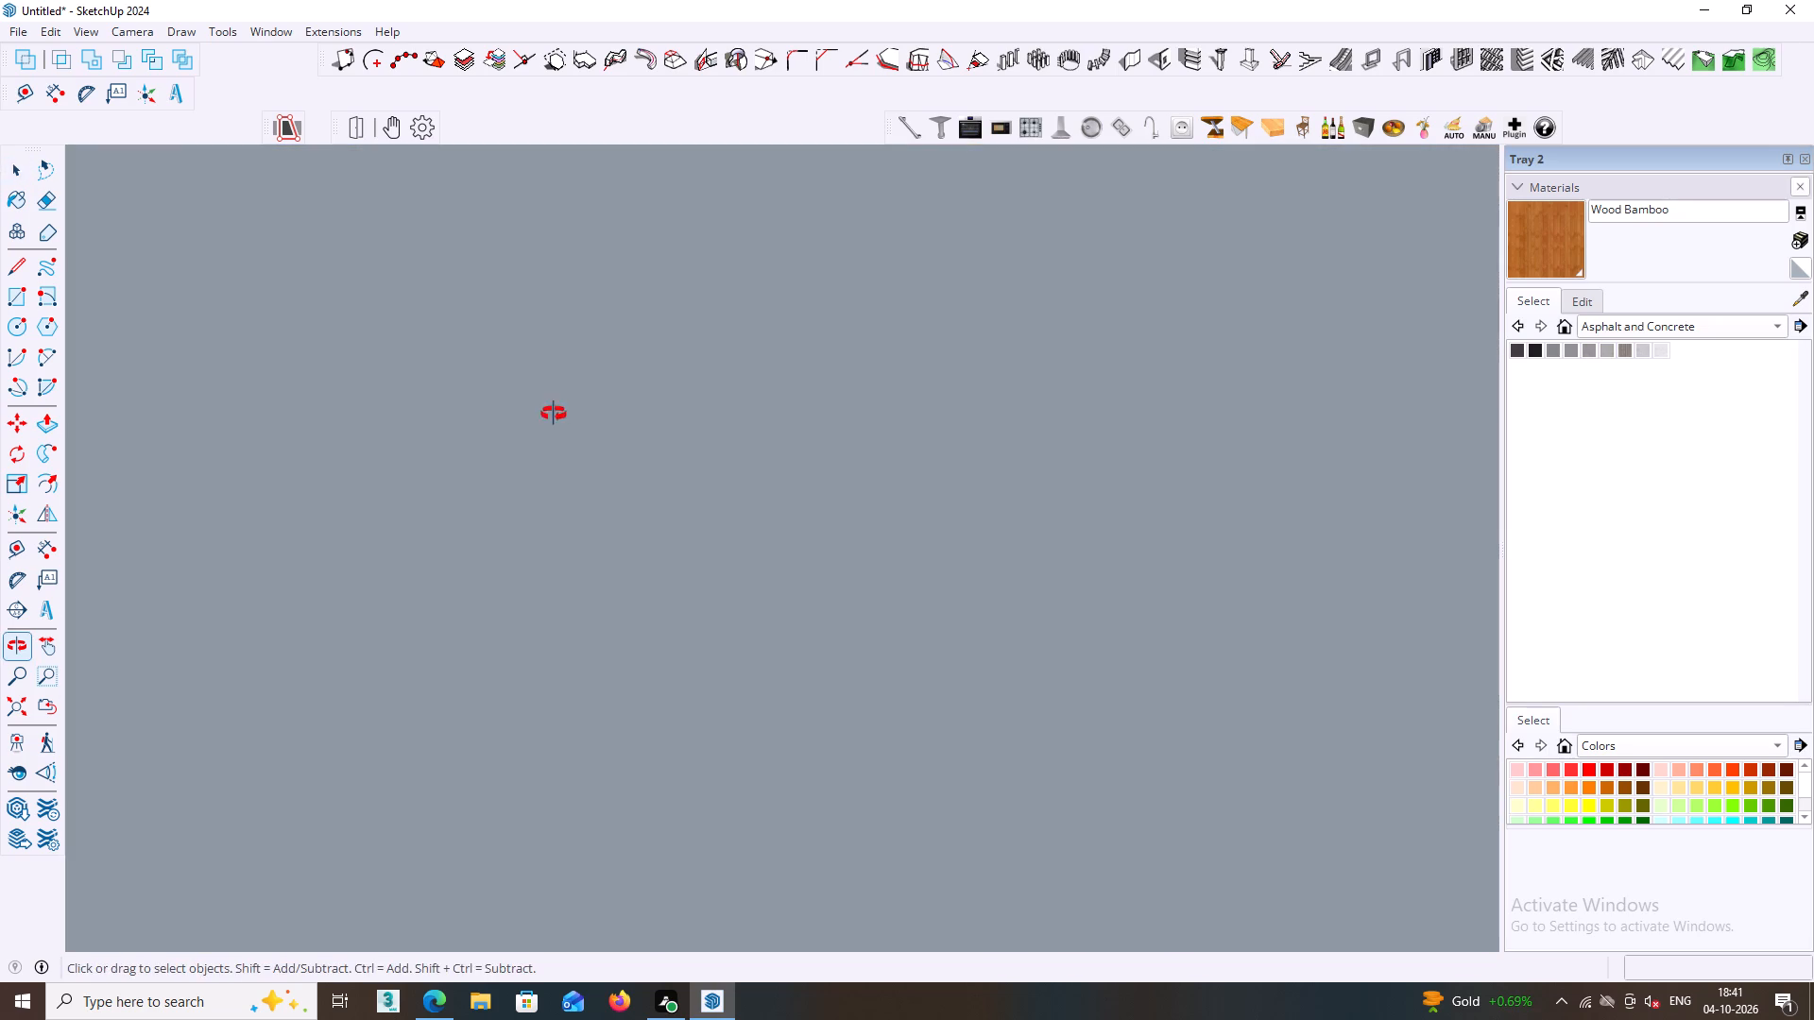
middle_drag(556, 418, 550, 433)
scroll(556, 418, down, 3)
click(16, 708)
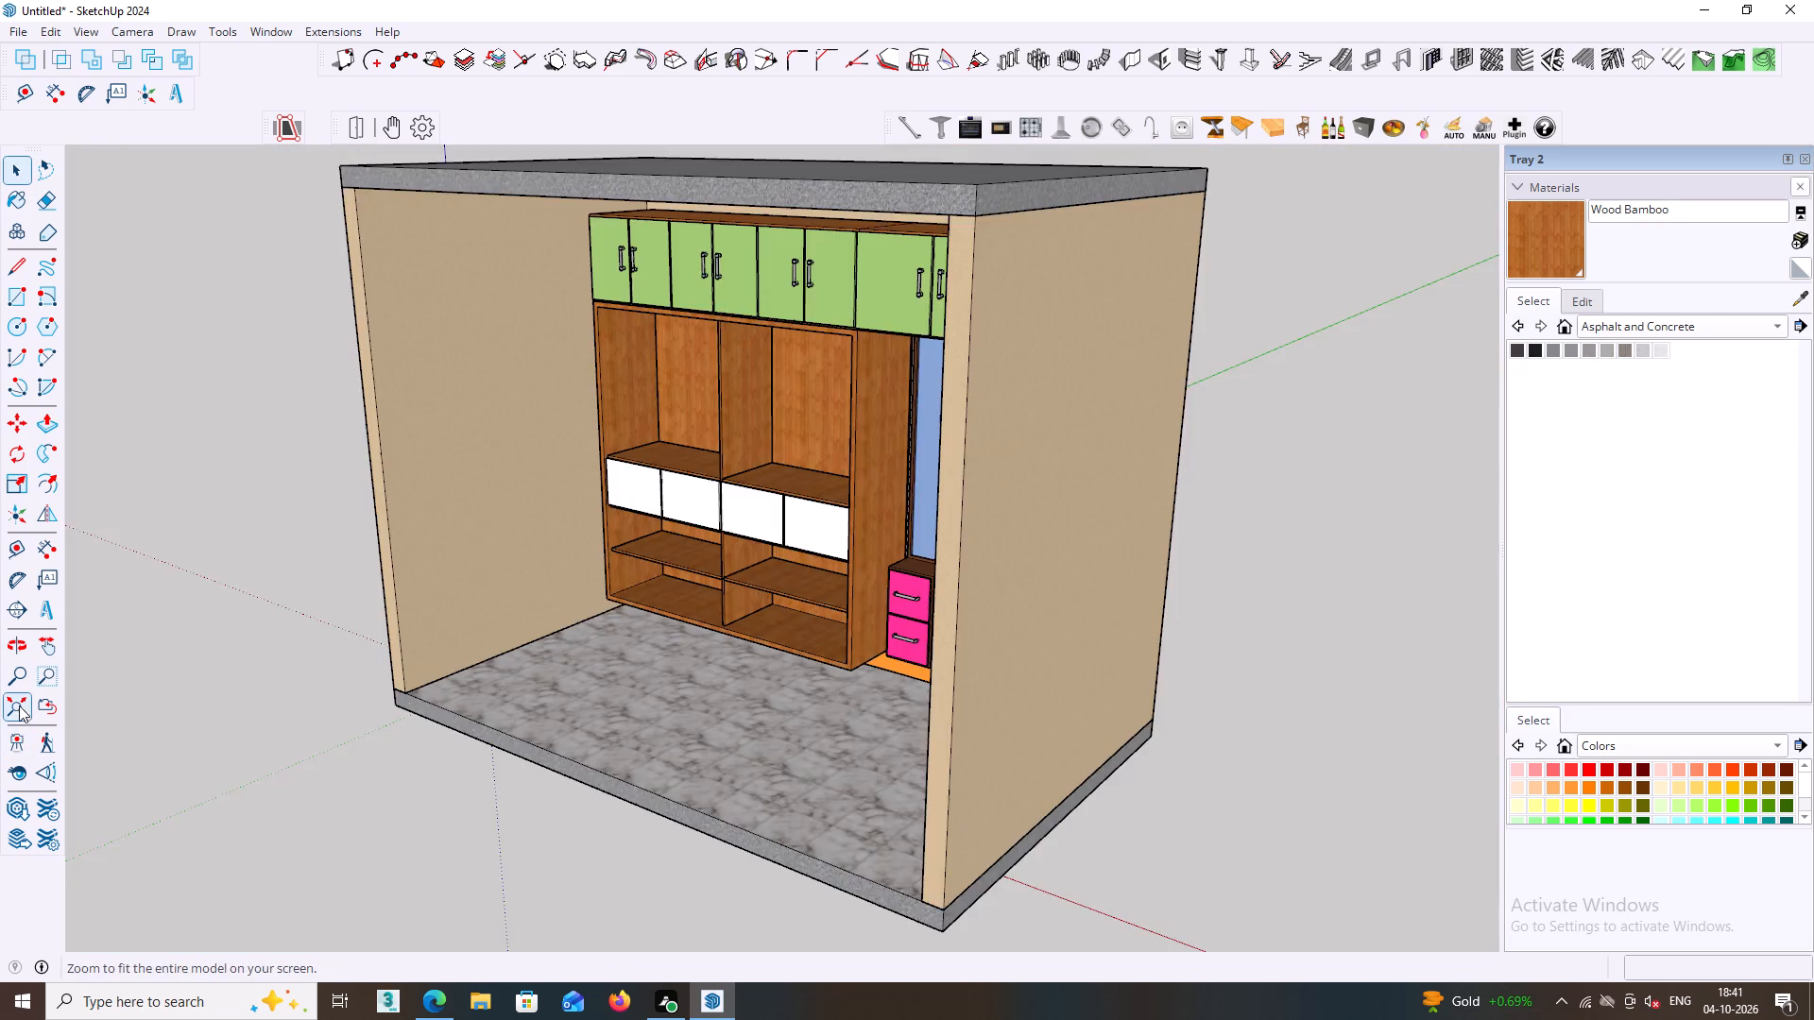
scroll(123, 672, down, 2)
middle_drag(477, 625, 719, 622)
scroll(725, 616, up, 4)
middle_drag(797, 569, 934, 564)
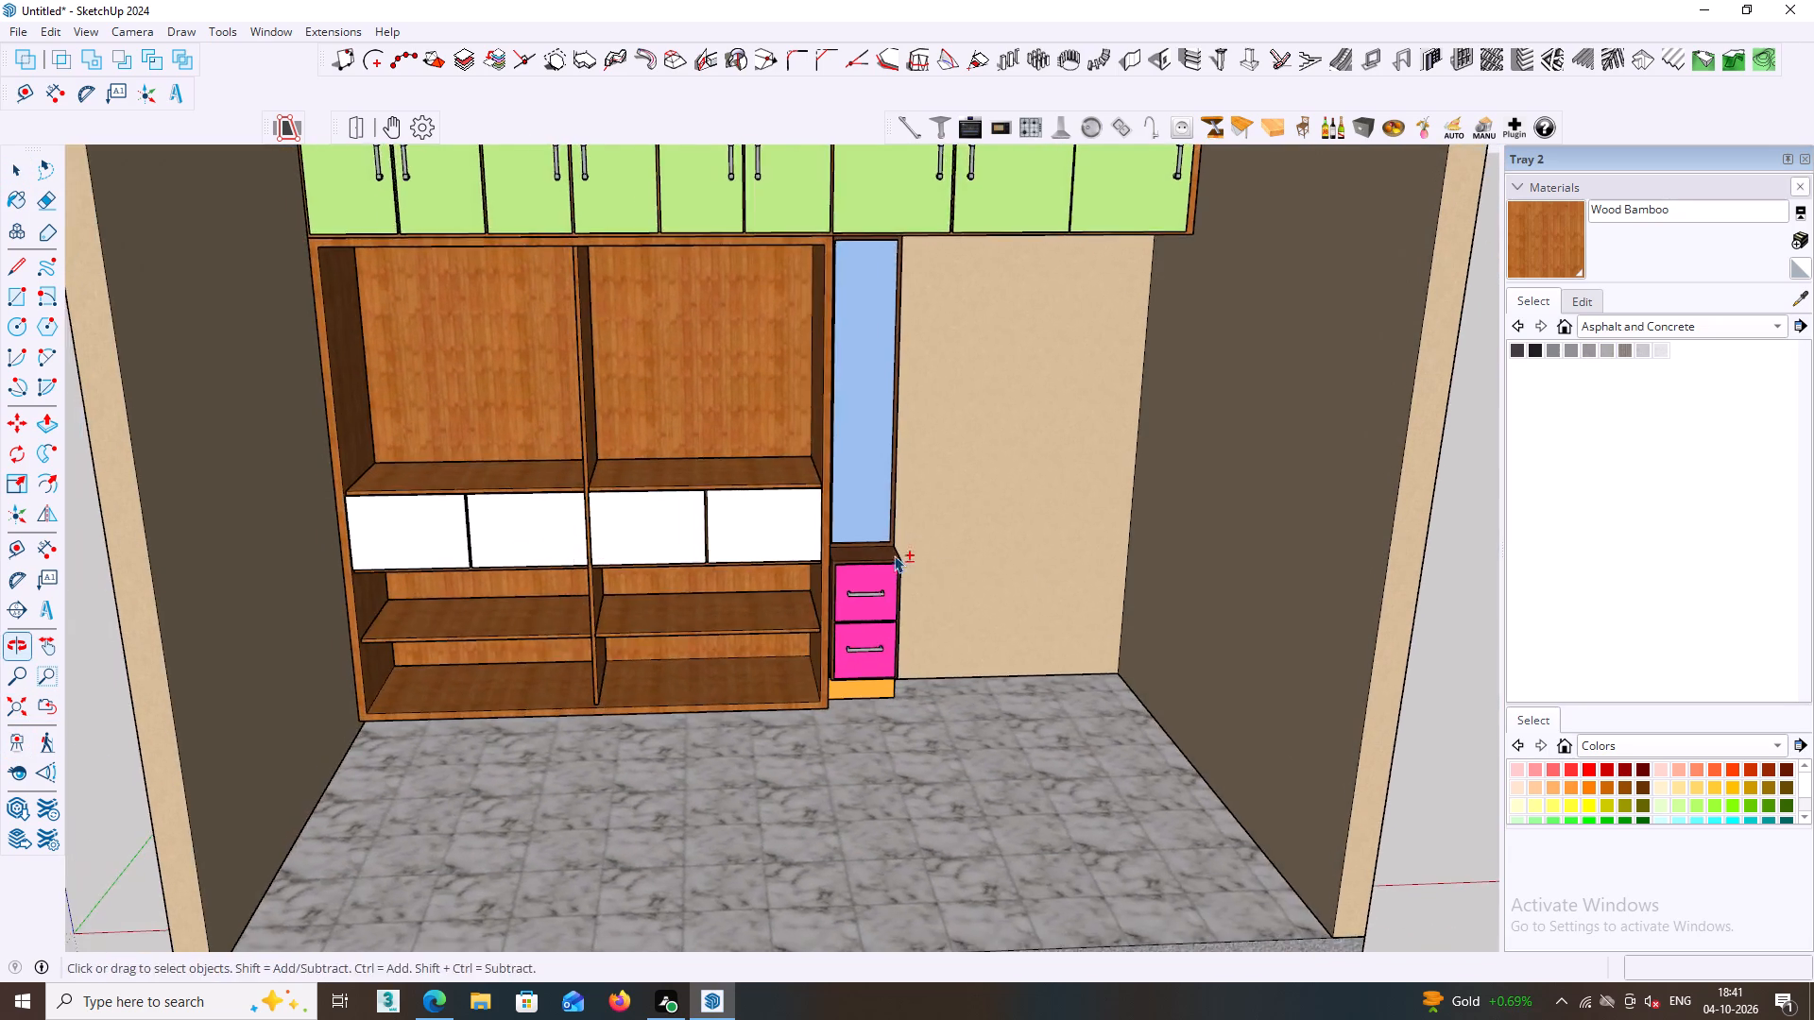
middle_drag(813, 544, 875, 485)
scroll(807, 489, up, 3)
middle_drag(773, 512, 822, 539)
scroll(710, 559, up, 2)
key(space)
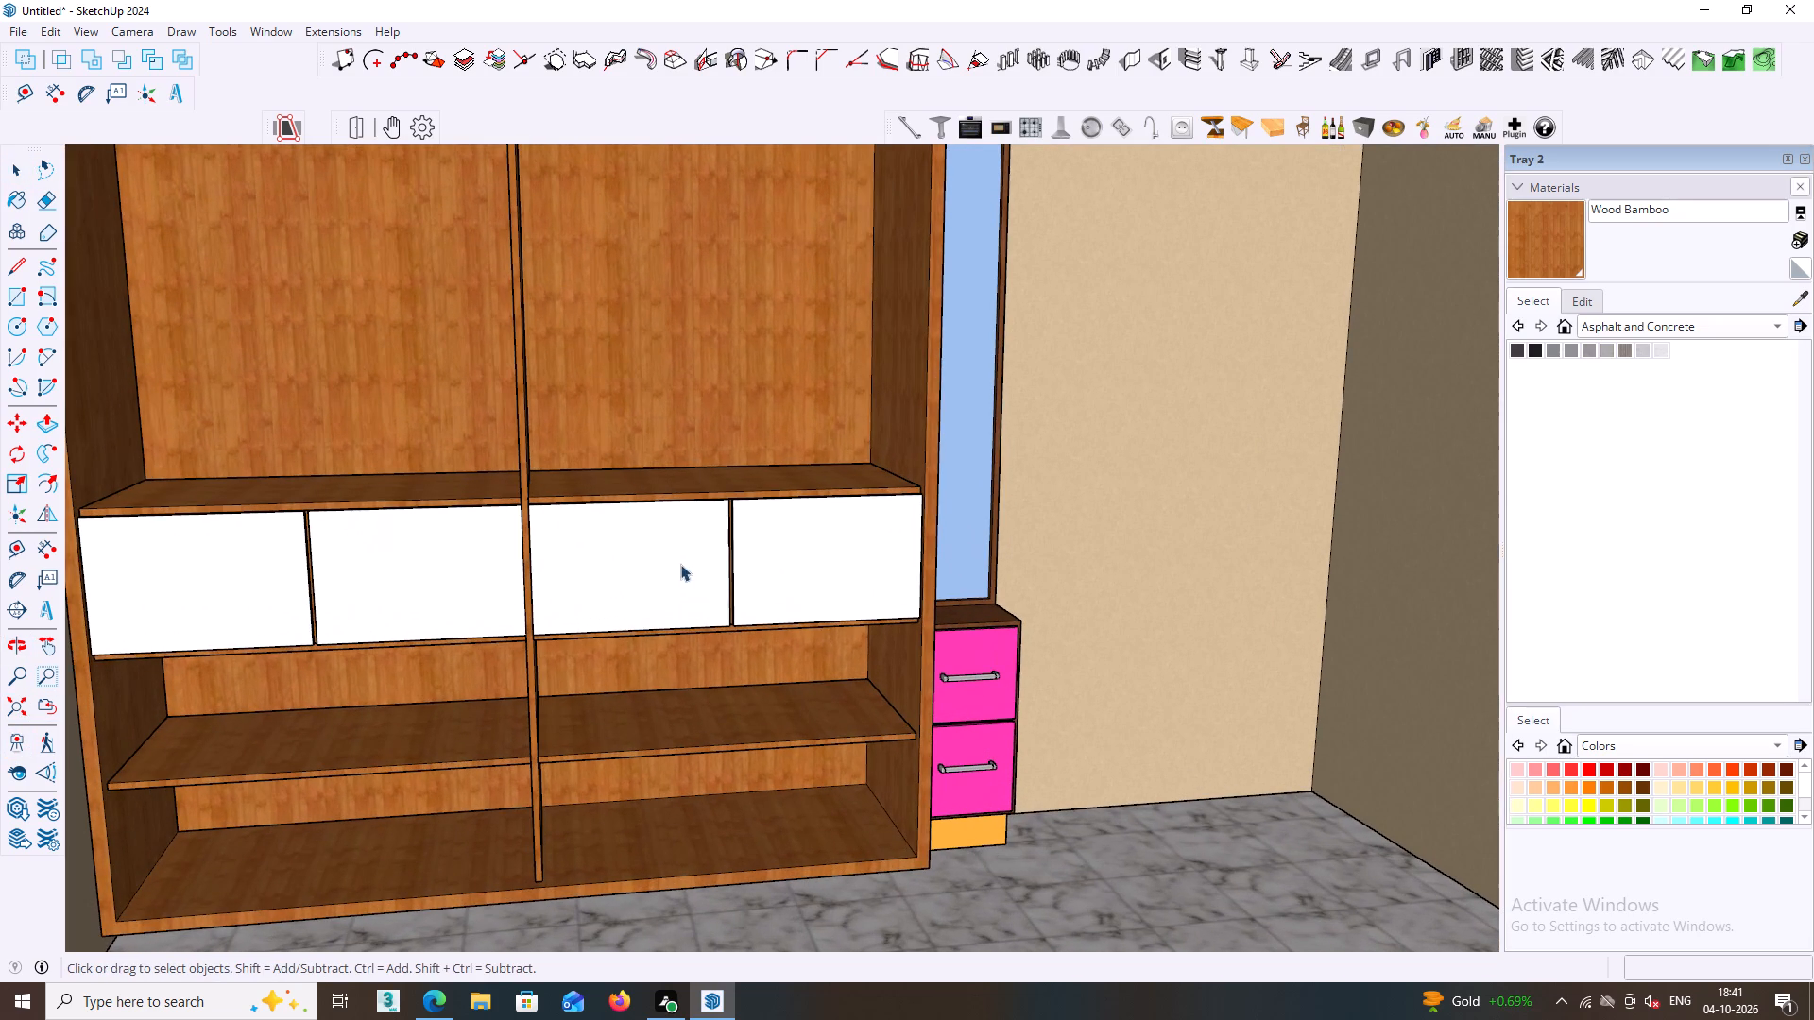
middle_drag(930, 556, 833, 667)
scroll(812, 622, down, 6)
middle_click(812, 622)
middle_drag(815, 598, 881, 607)
middle_drag(856, 572, 856, 585)
scroll(856, 572, down, 4)
middle_drag(864, 585, 905, 467)
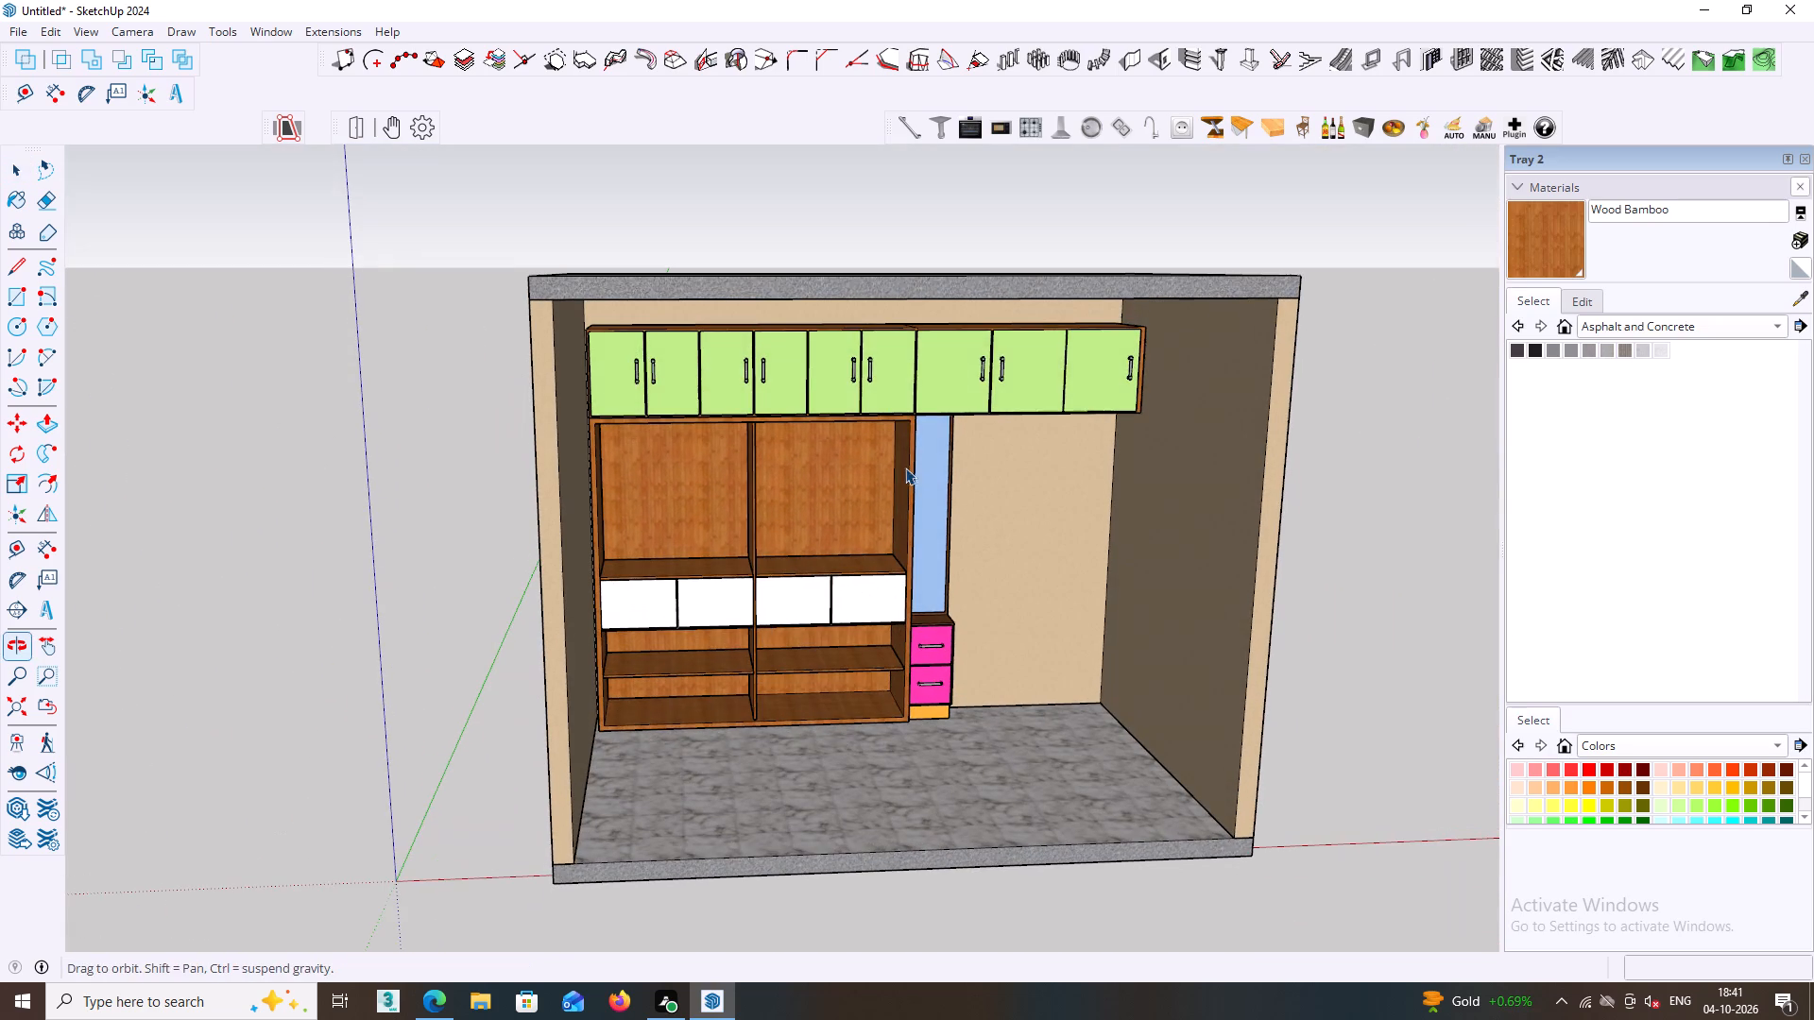
middle_drag(905, 467, 916, 477)
Paint all four white front panels in the wardrobe with Color A02.
scroll(818, 430, up, 2)
scroll(1619, 807, up, 2)
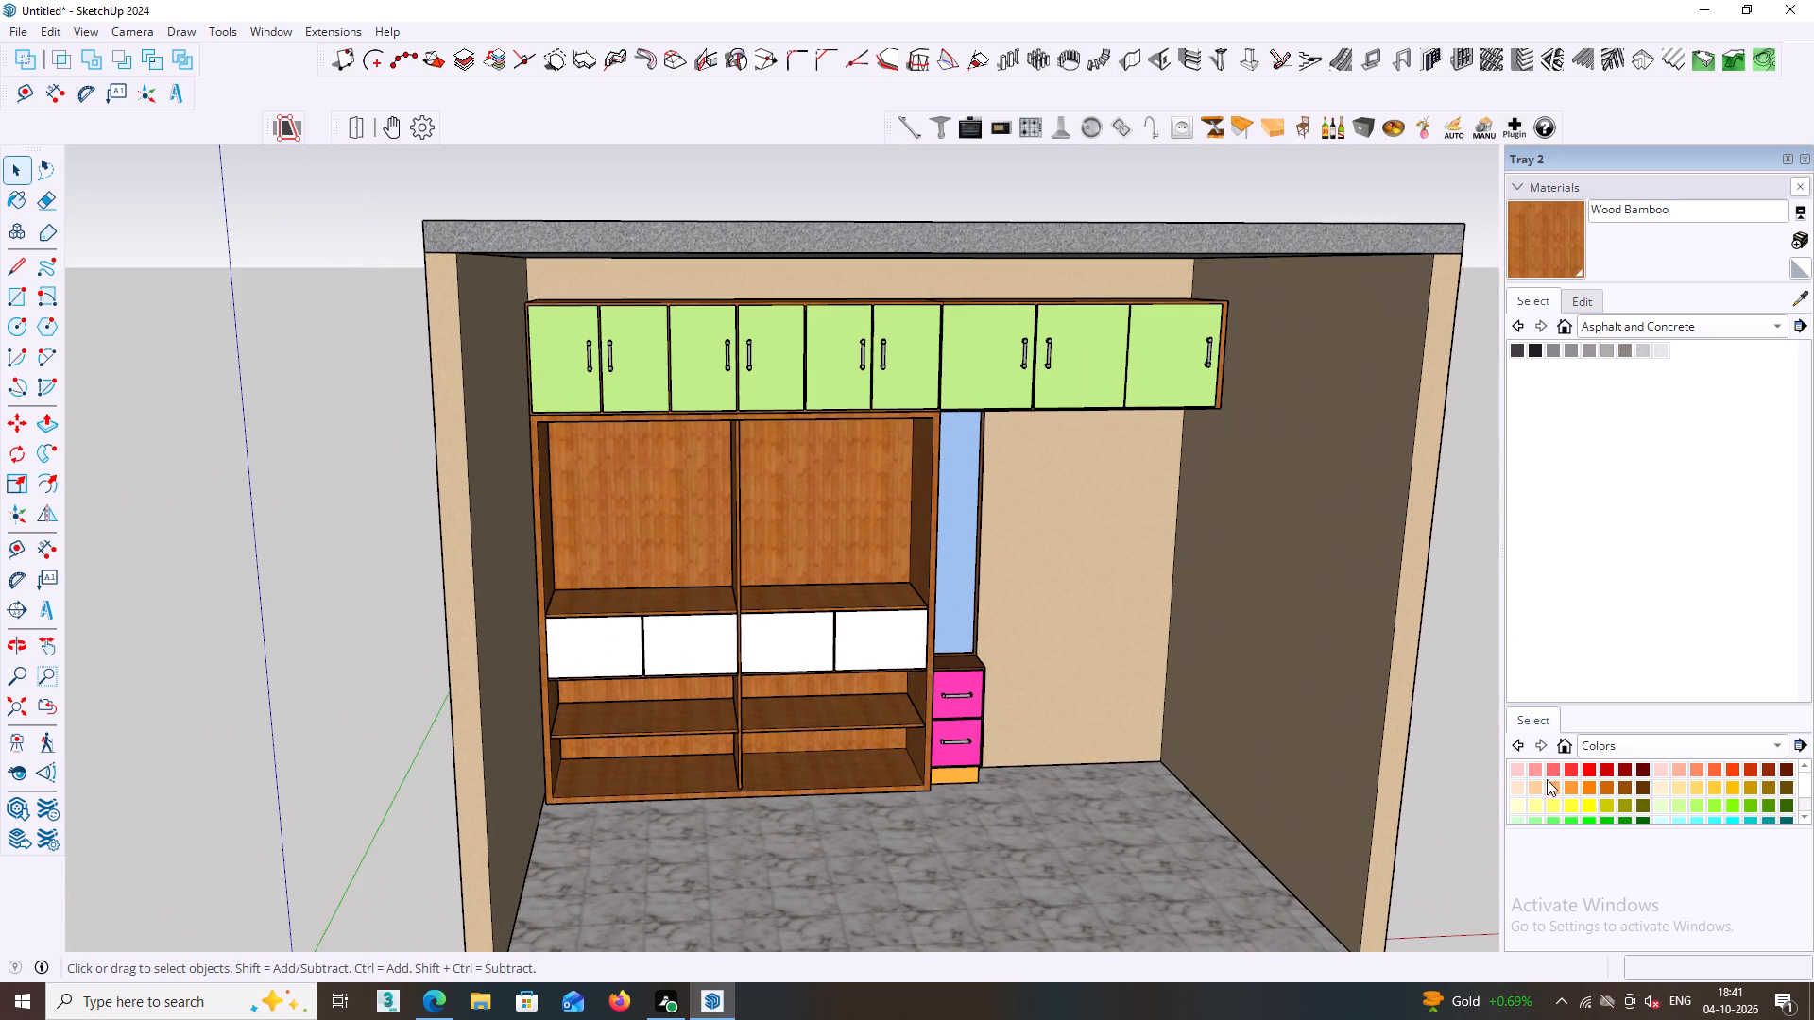
click(1535, 770)
click(879, 640)
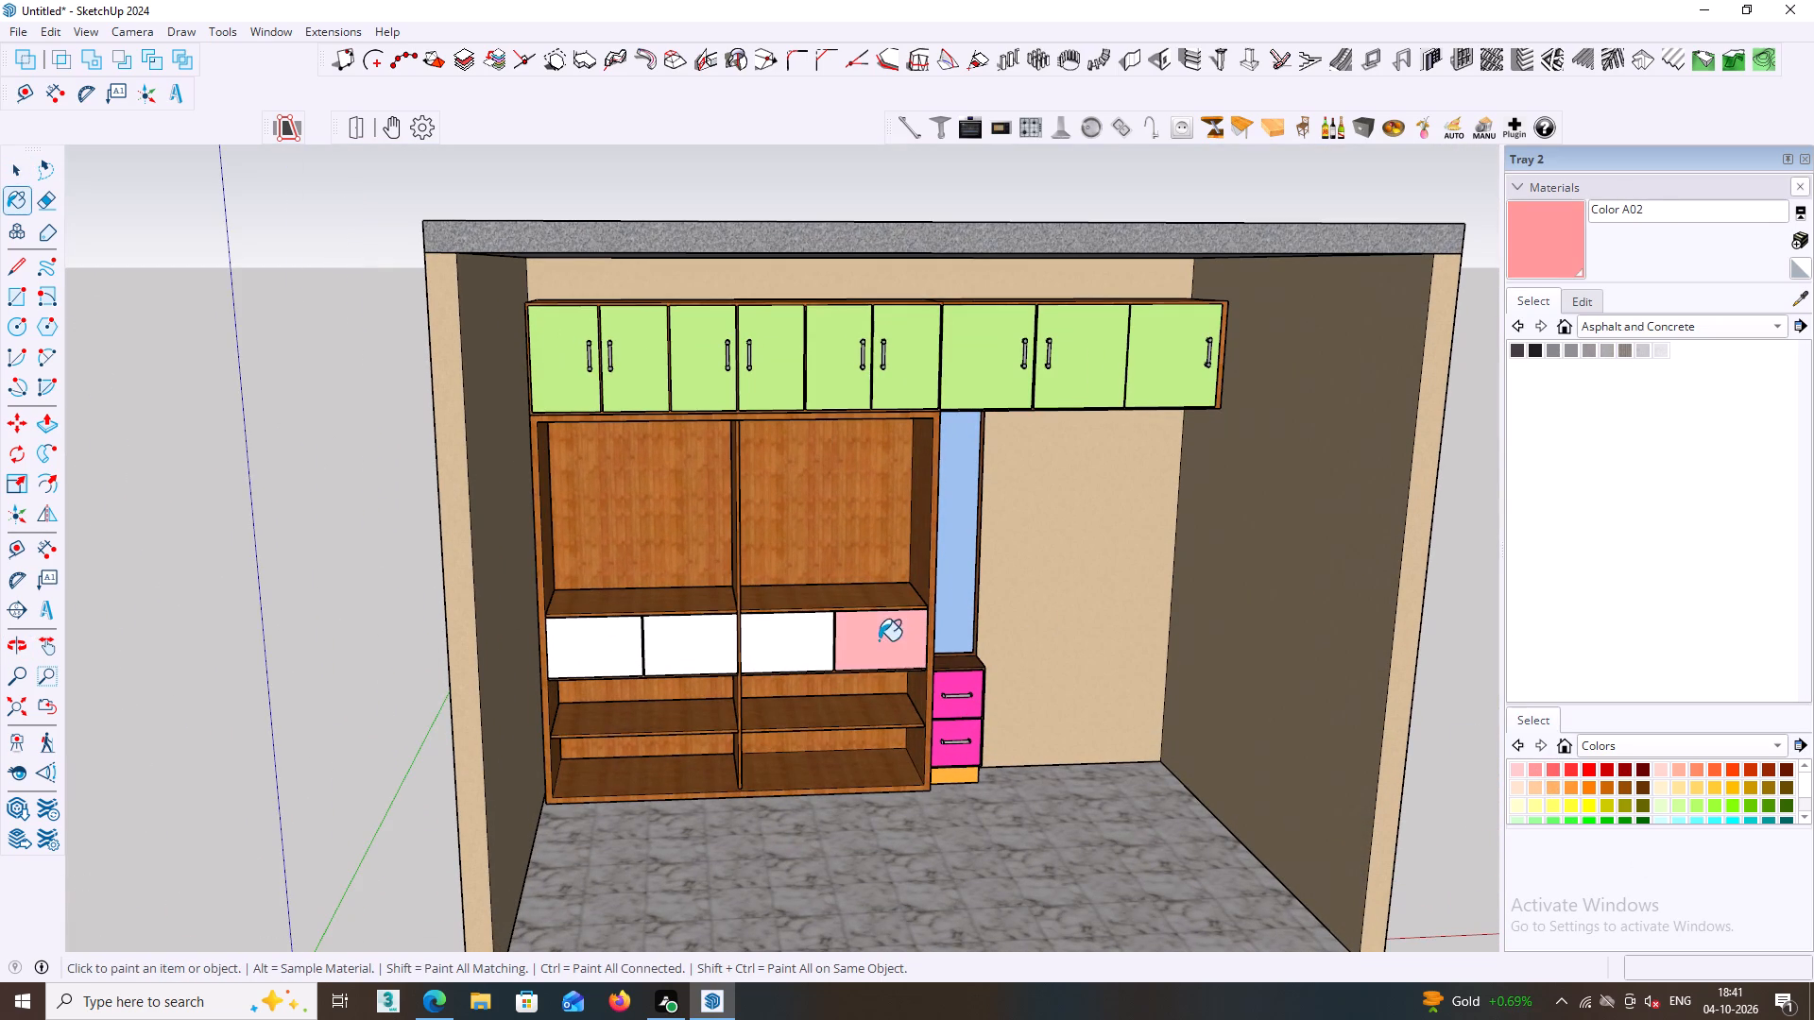
click(807, 640)
click(676, 642)
click(622, 629)
scroll(629, 638, down, 2)
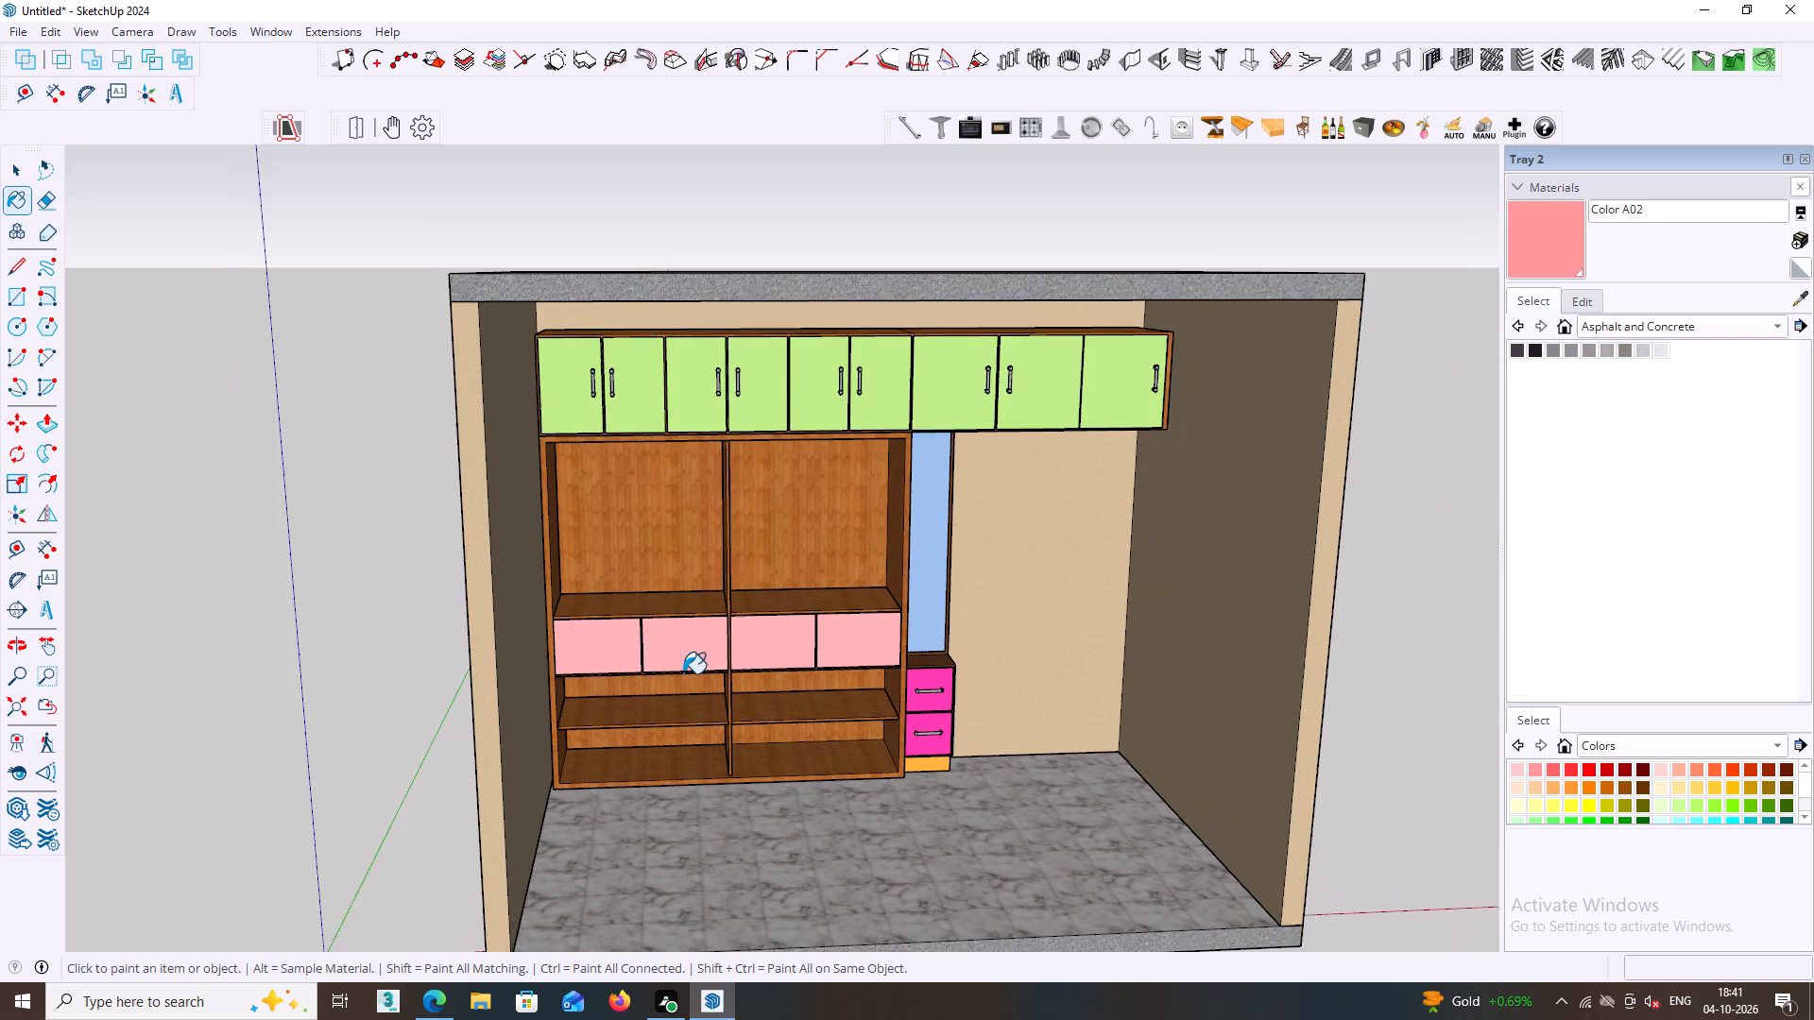
key(space)
click(1407, 722)
Examine the wardrobe carcass, its central partition and the two open upper compartments above the front panels.
middle_drag(1365, 706, 1197, 642)
scroll(847, 678, up, 3)
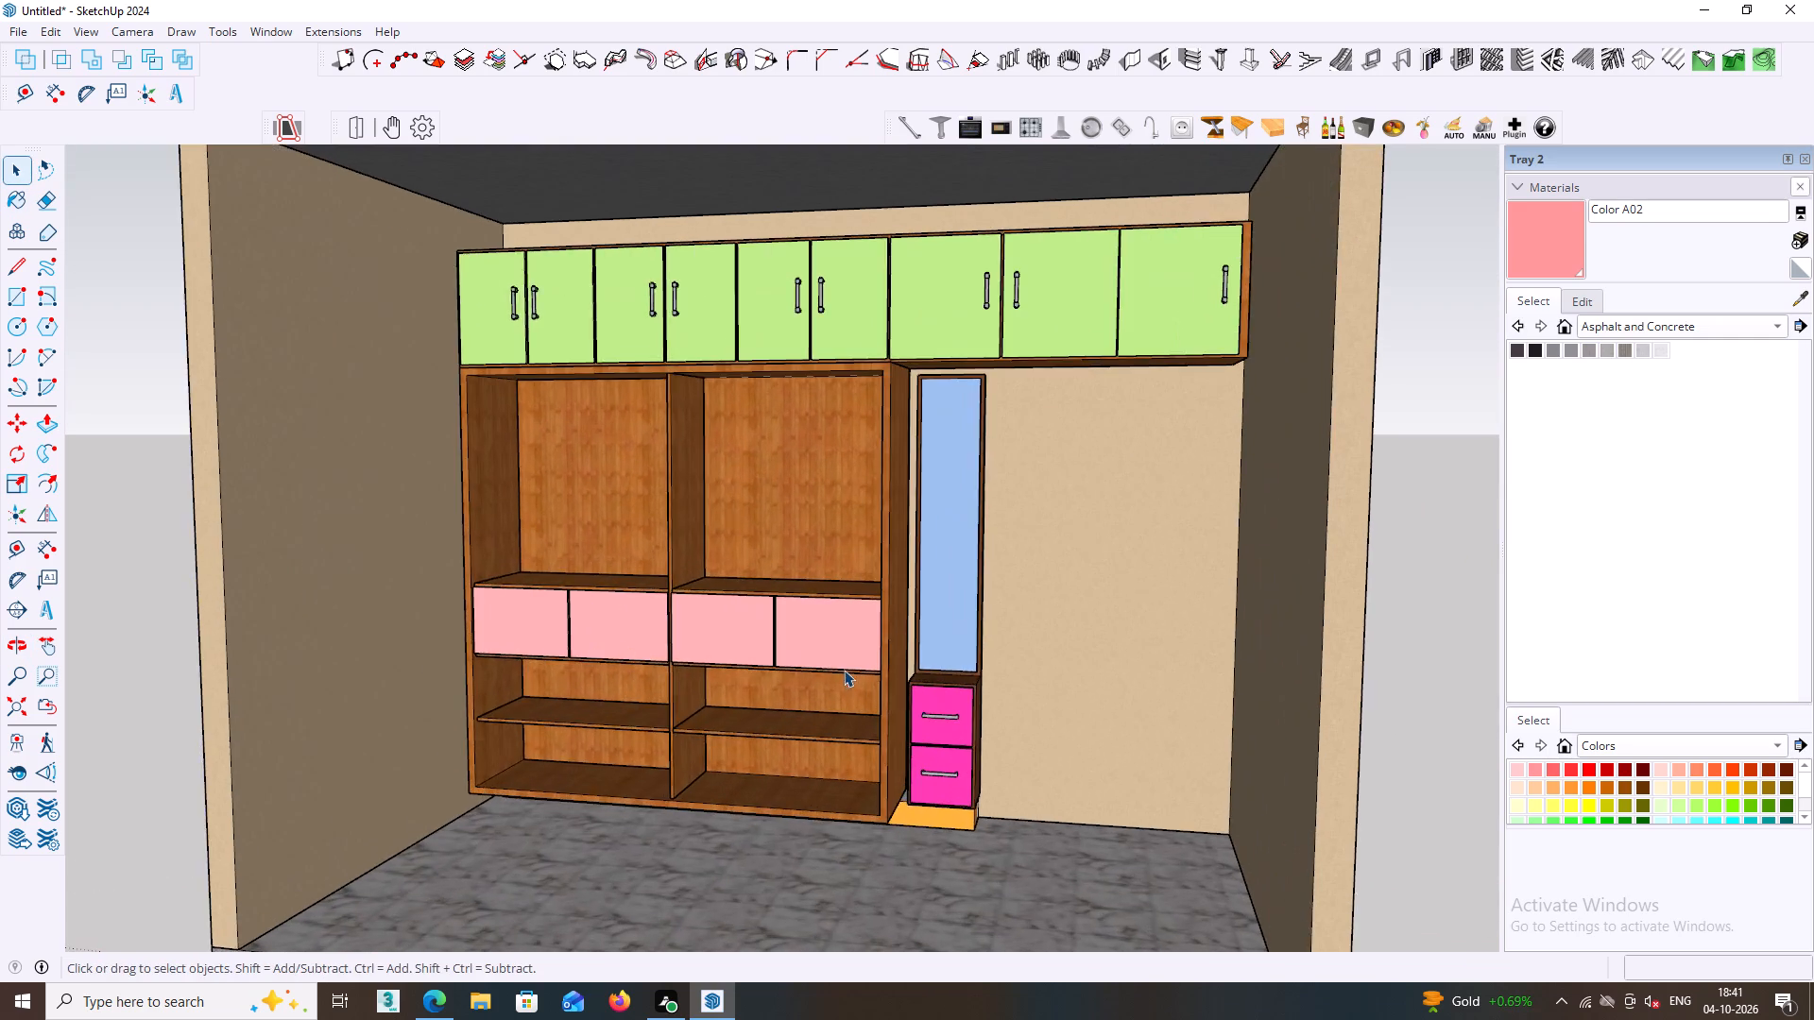
middle_drag(842, 685, 737, 660)
scroll(681, 521, up, 1)
middle_drag(693, 524, 896, 560)
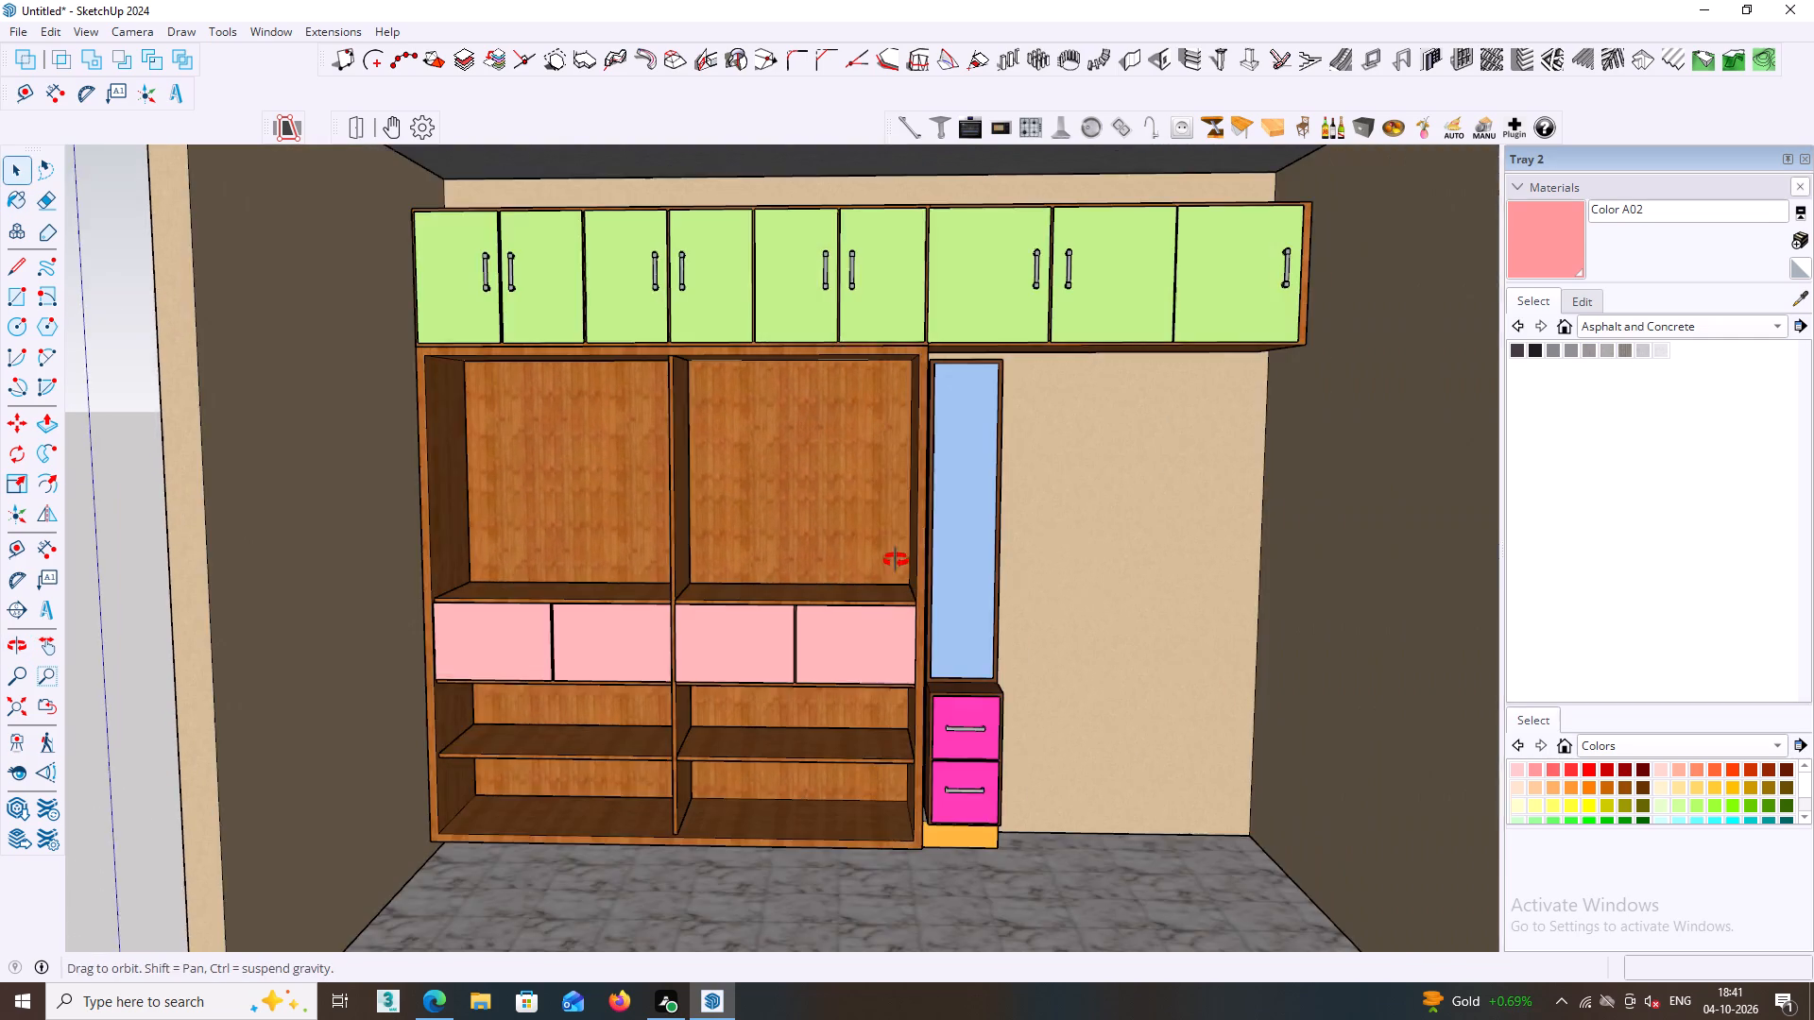
middle_drag(896, 560, 897, 560)
scroll(739, 481, up, 3)
middle_drag(709, 477, 700, 417)
scroll(646, 449, up, 2)
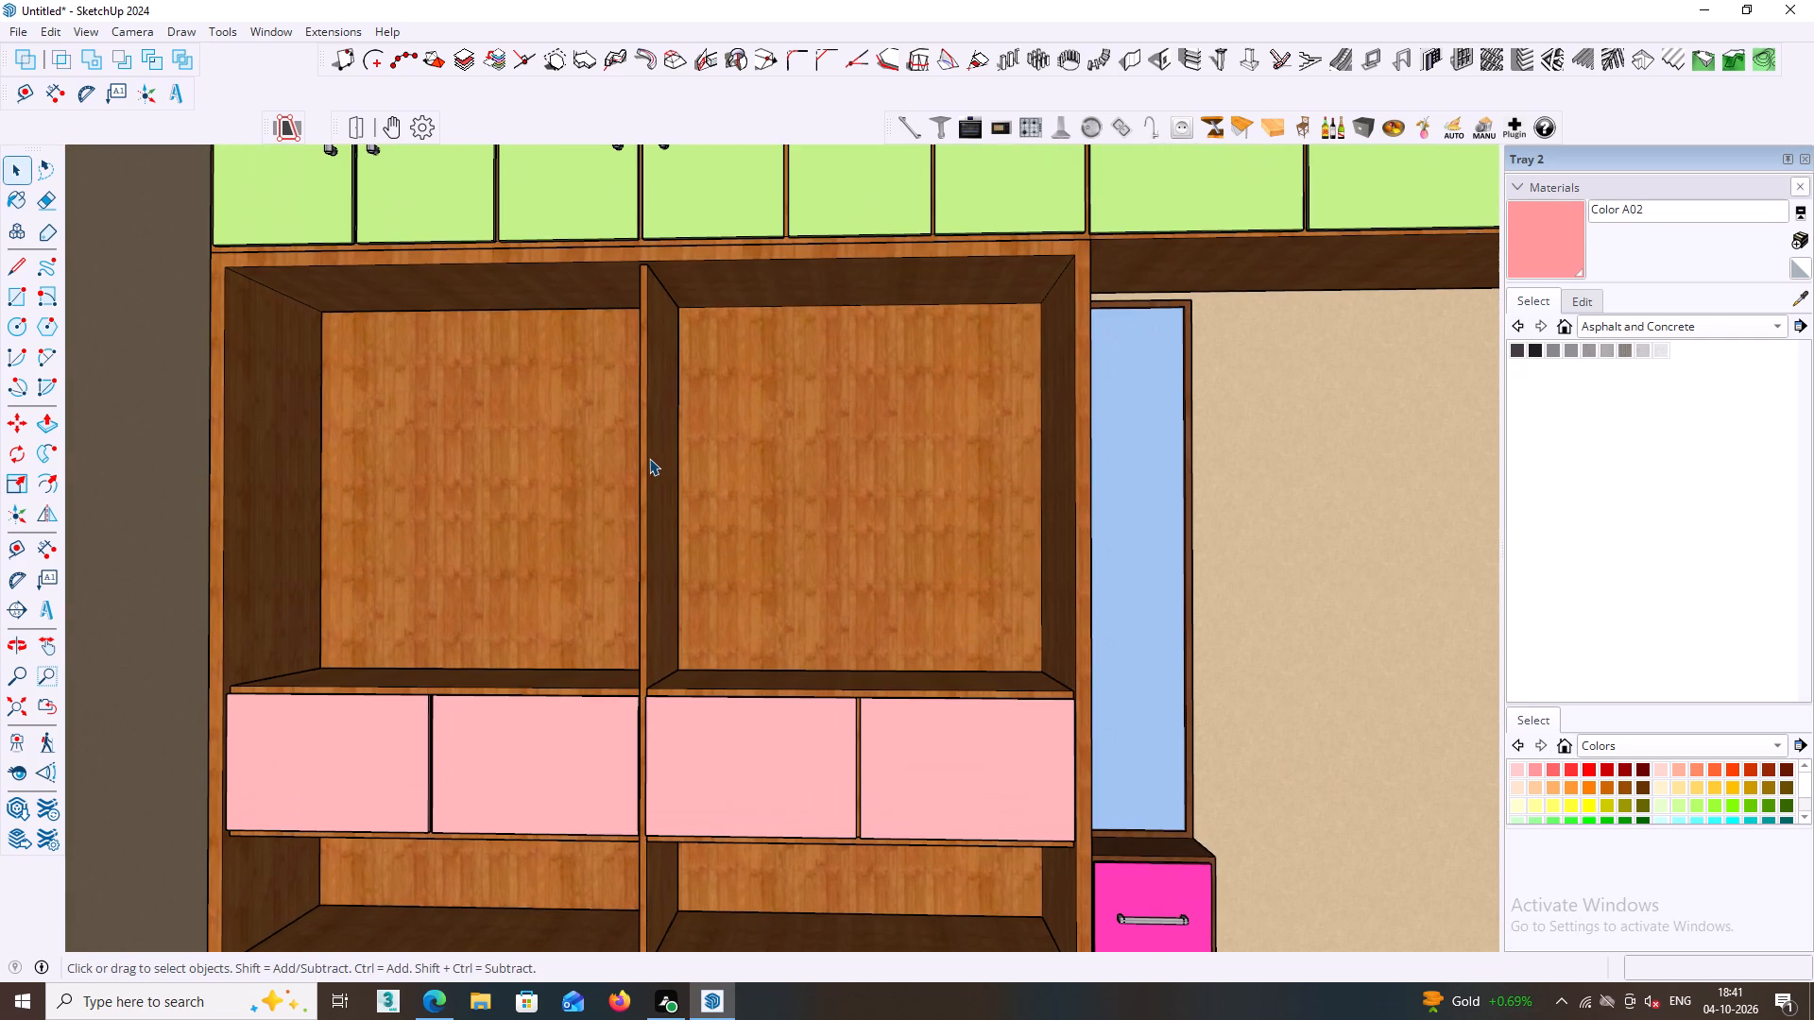
middle_drag(763, 411, 709, 423)
scroll(680, 429, up, 1)
scroll(803, 372, down, 3)
middle_drag(815, 396, 865, 398)
scroll(691, 454, down, 1)
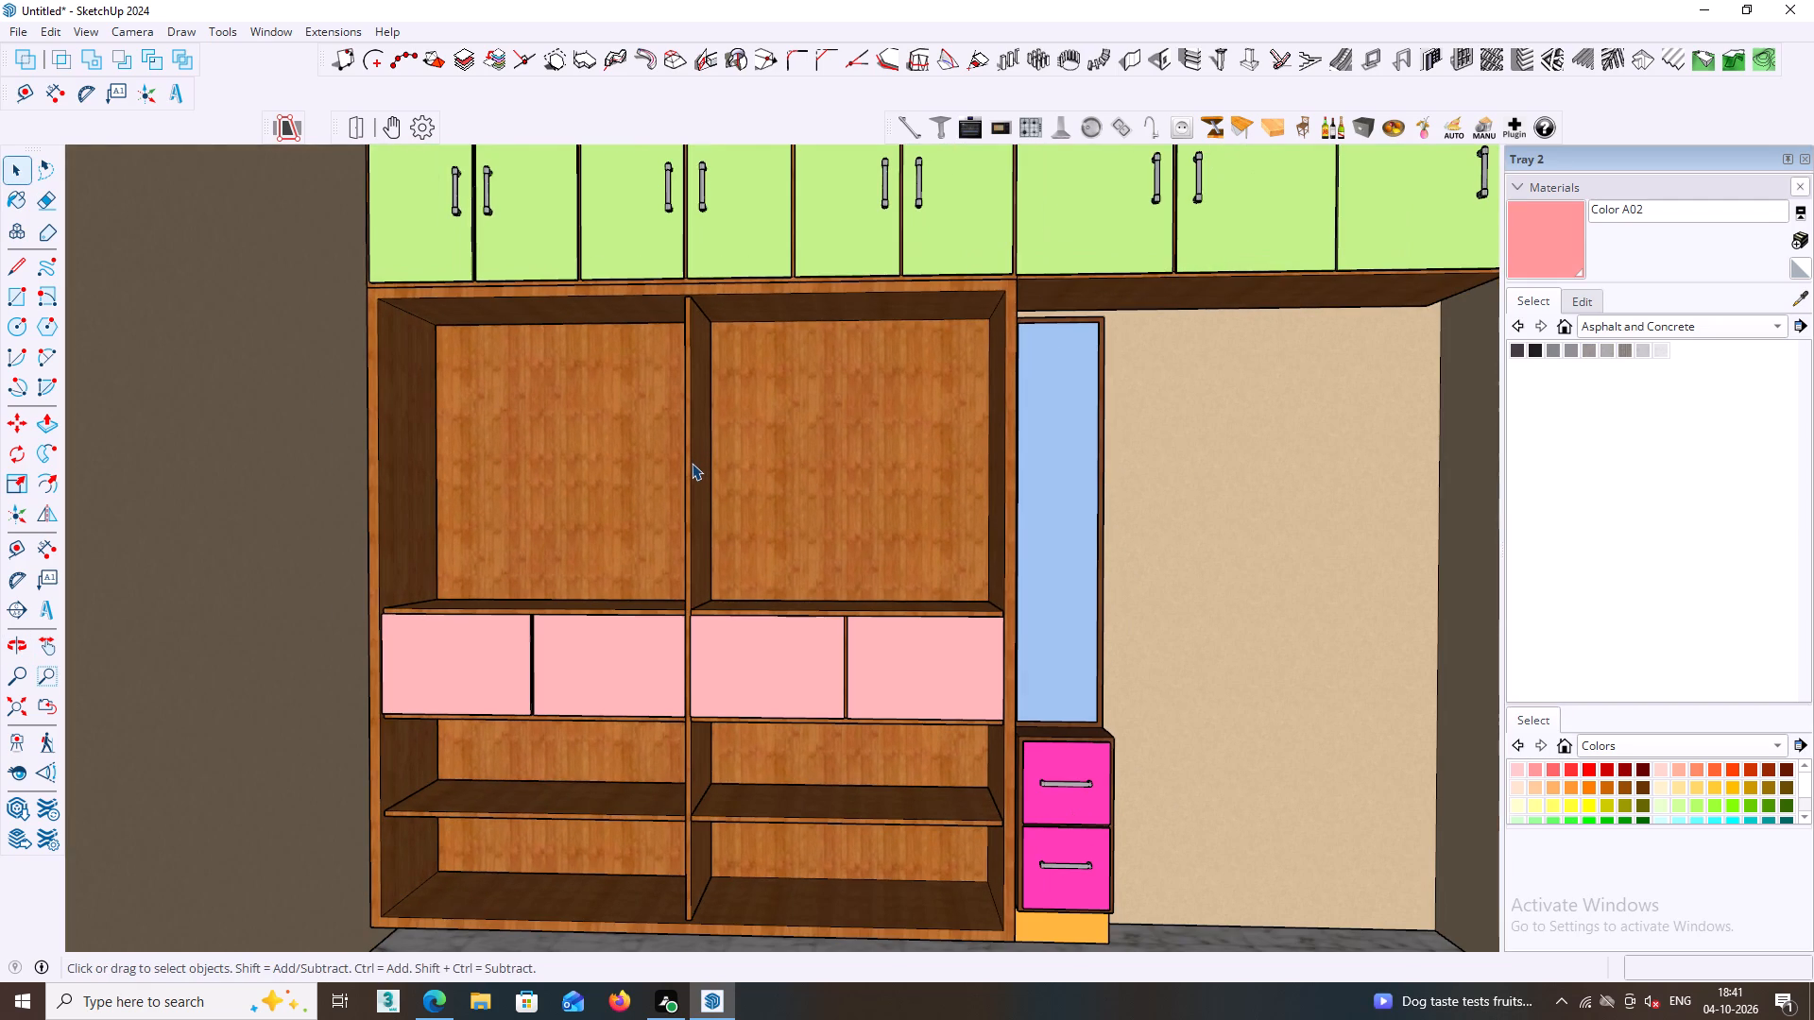
click(690, 500)
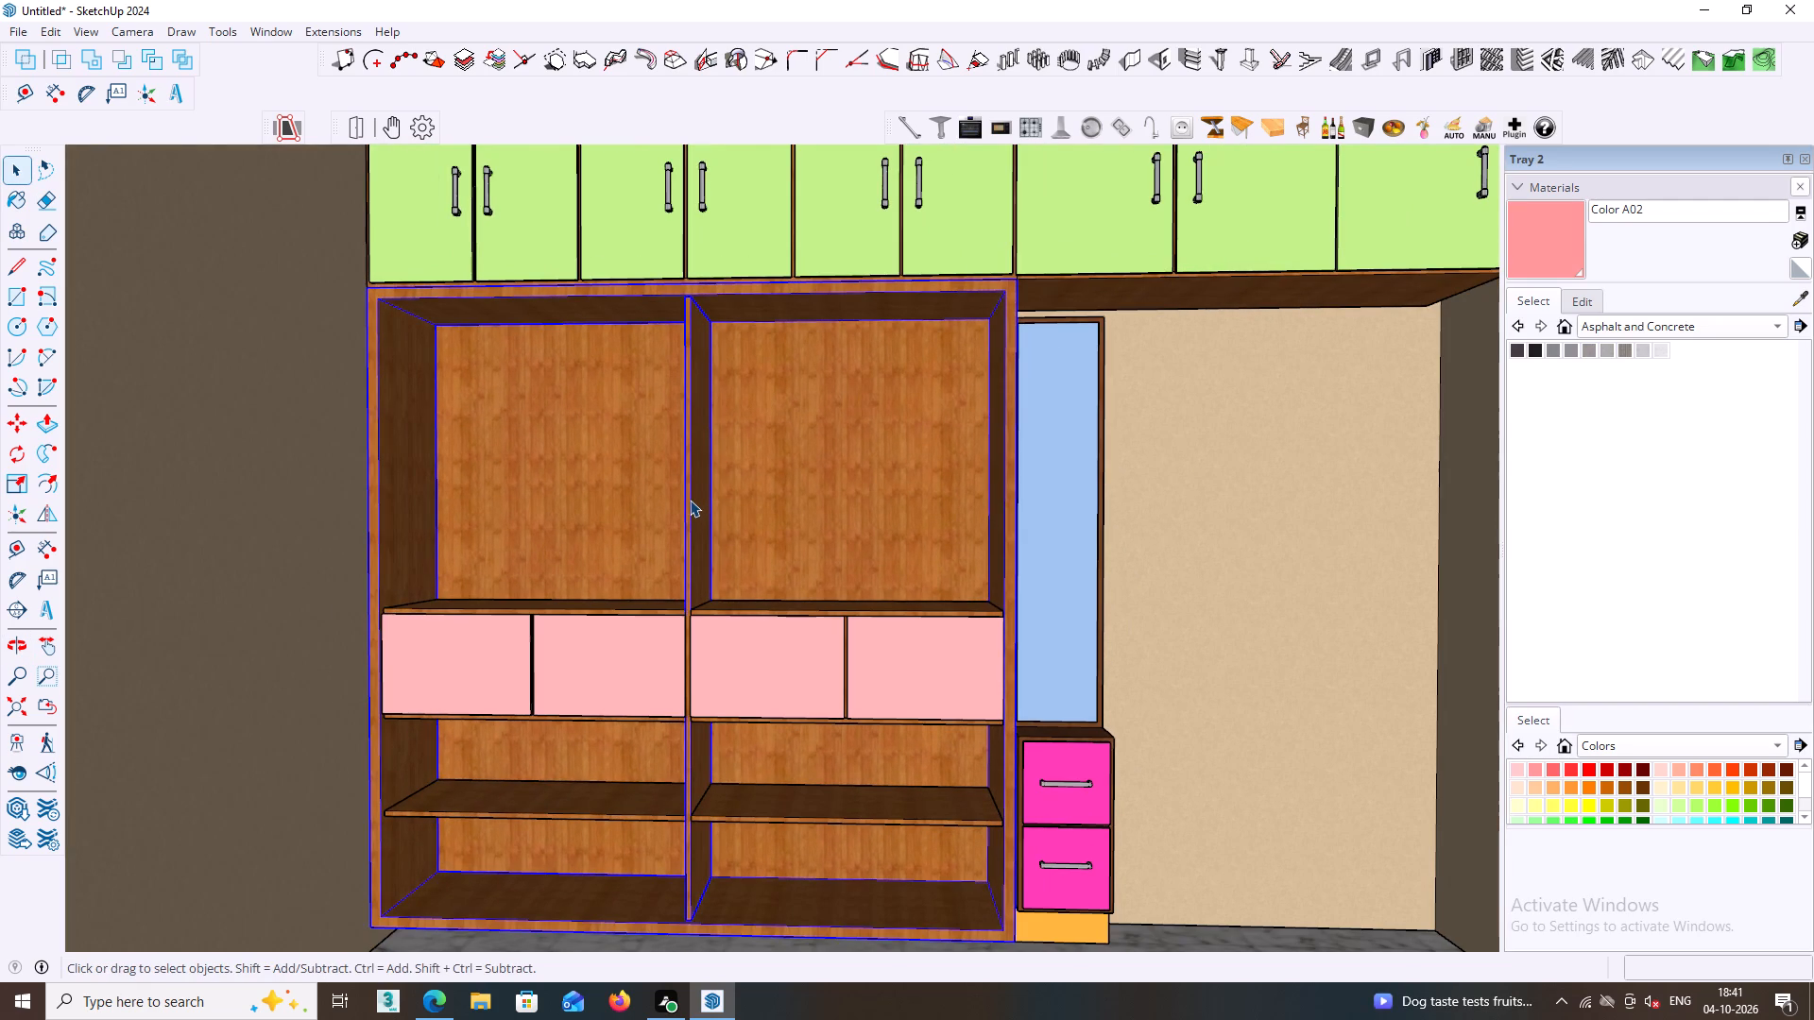
double_click(693, 509)
click(699, 512)
scroll(915, 547, down, 2)
middle_click(915, 548)
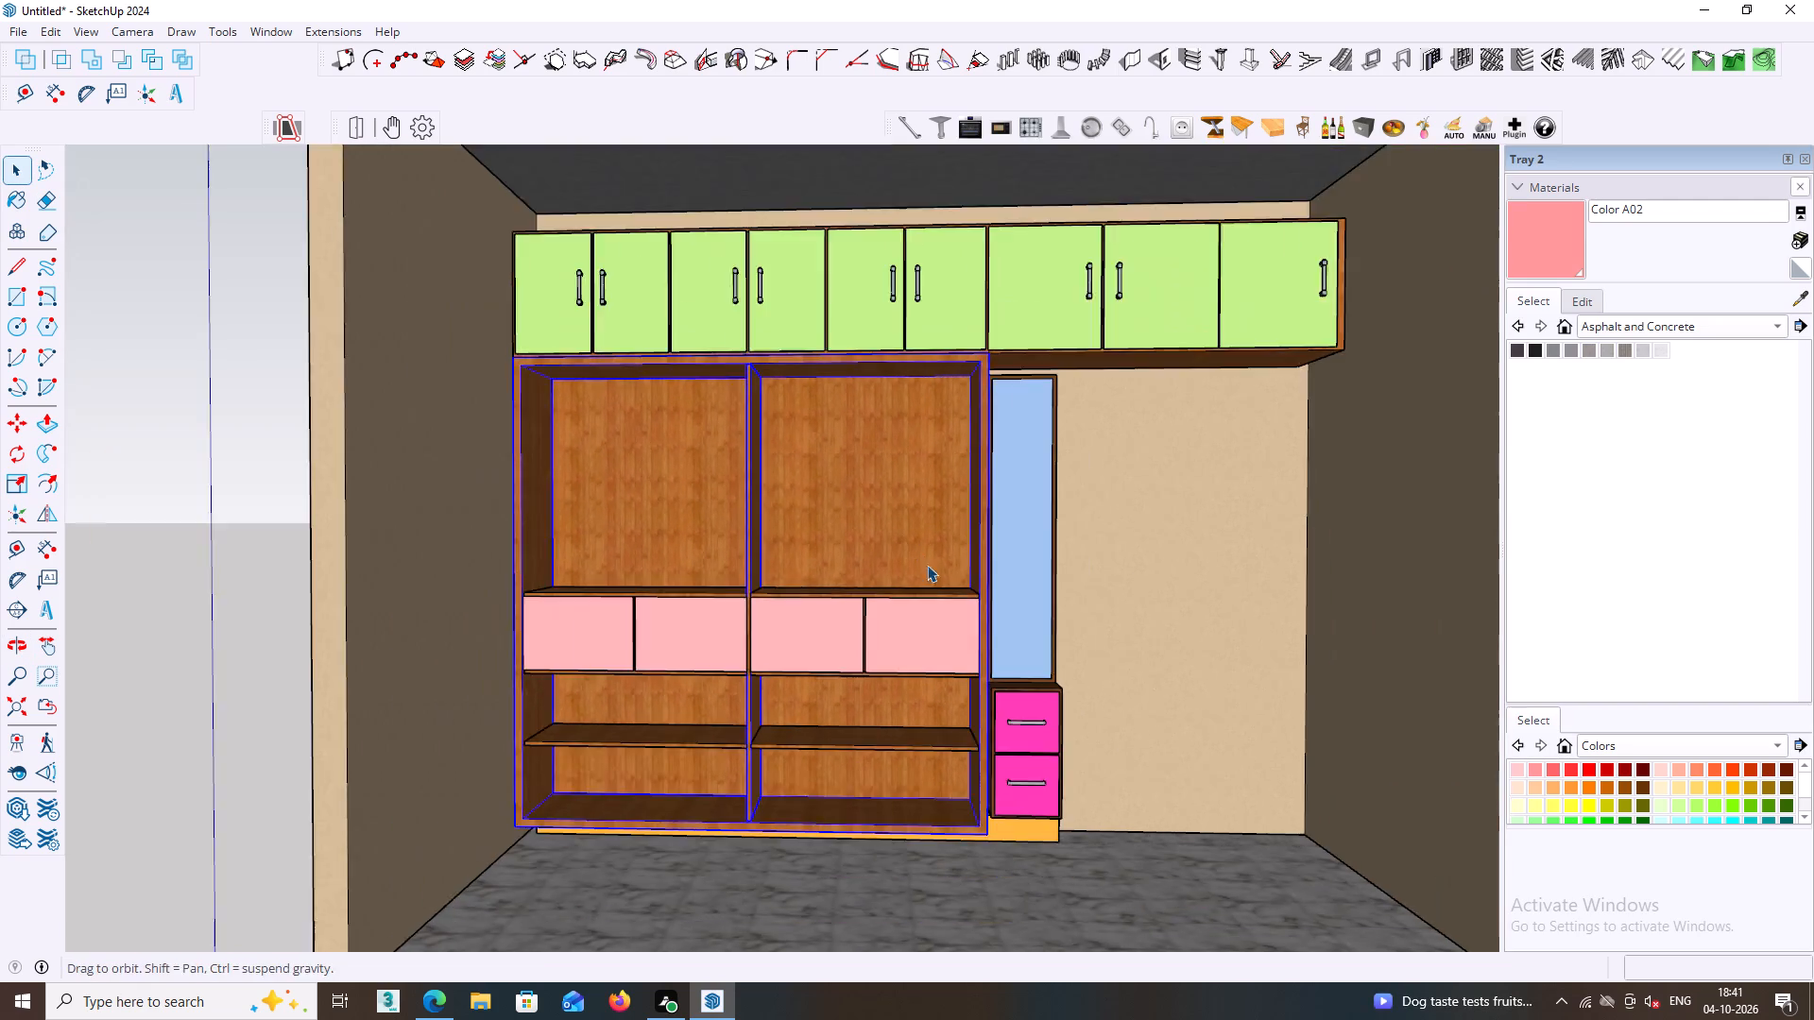
scroll(927, 565, down, 4)
scroll(734, 641, down, 8)
middle_drag(748, 645, 744, 659)
middle_click(750, 655)
click(427, 620)
scroll(666, 605, up, 2)
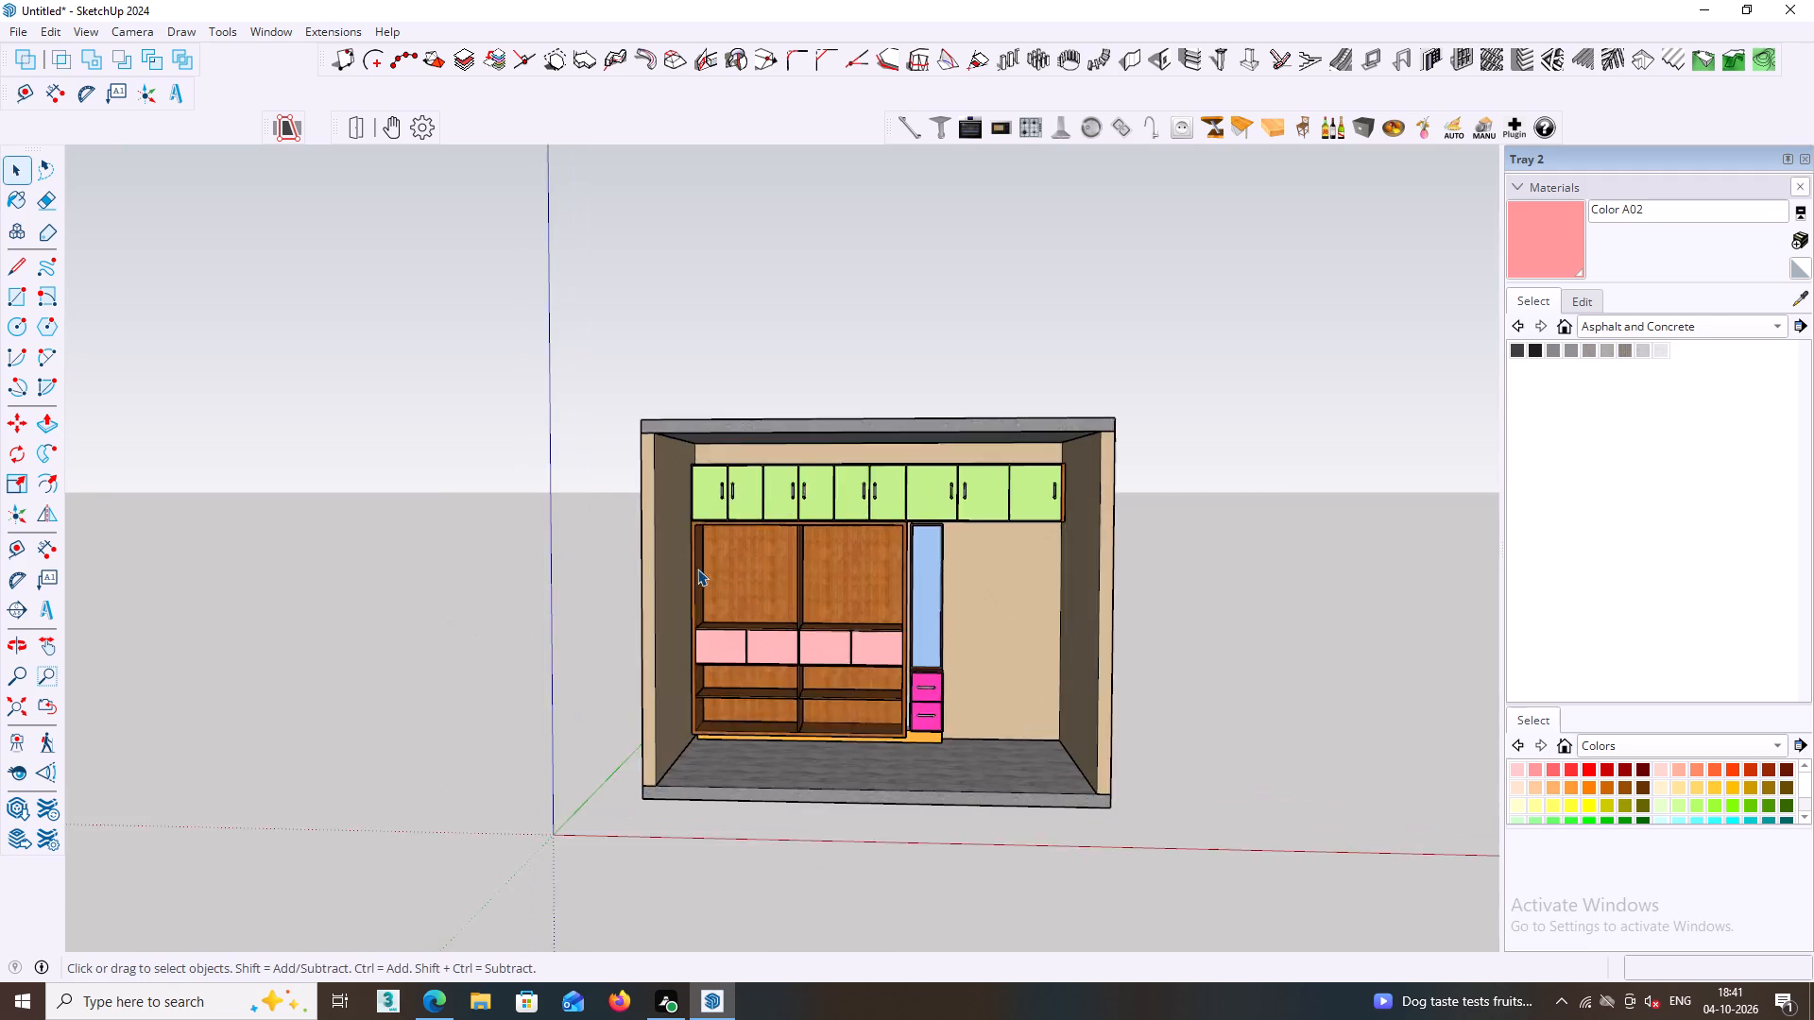
scroll(697, 569, up, 5)
middle_drag(784, 603, 830, 584)
scroll(846, 586, down, 2)
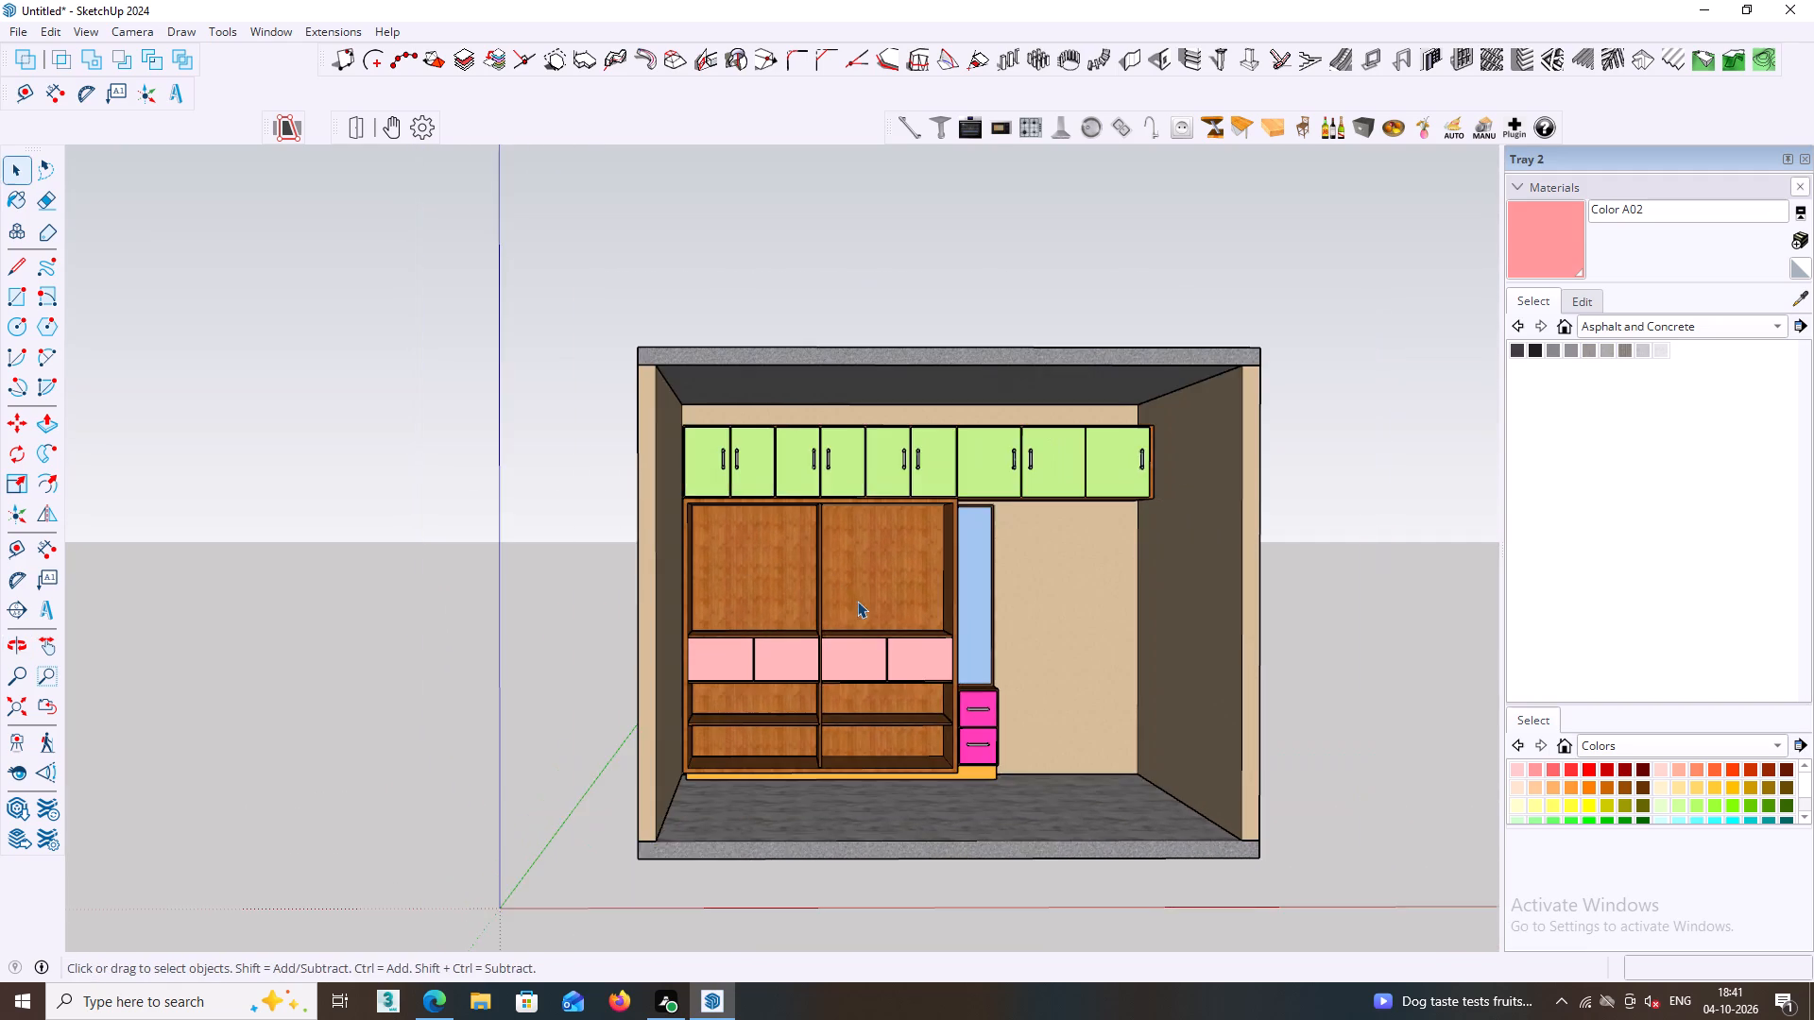
middle_drag(855, 597, 737, 601)
middle_drag(762, 572, 740, 524)
shift+middle_drag(743, 526, 712, 564)
Draw a vertical line about 3' 4 9/16" long from the shelf edge's midpoint to the top of the upper compartment beside the blue panel.
key(l)
middle_drag(759, 627, 760, 700)
scroll(703, 701, up, 2)
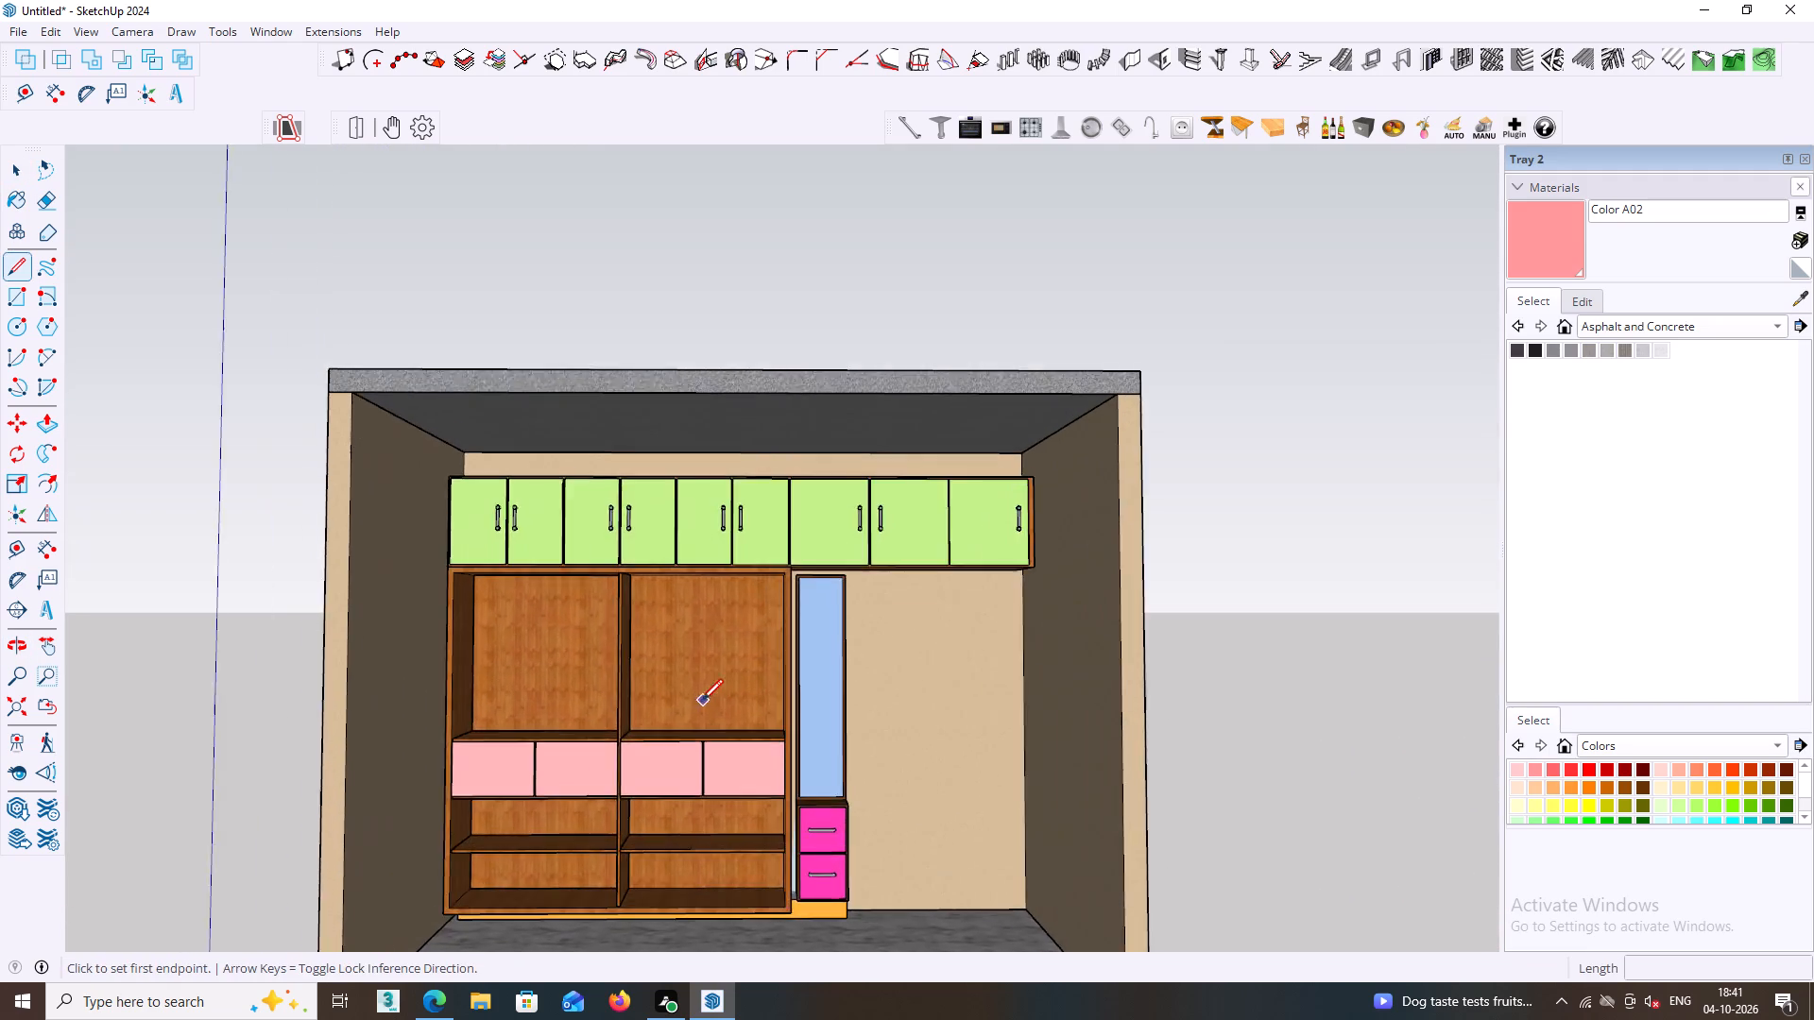
scroll(701, 701, up, 4)
middle_drag(727, 744, 705, 809)
scroll(706, 783, up, 3)
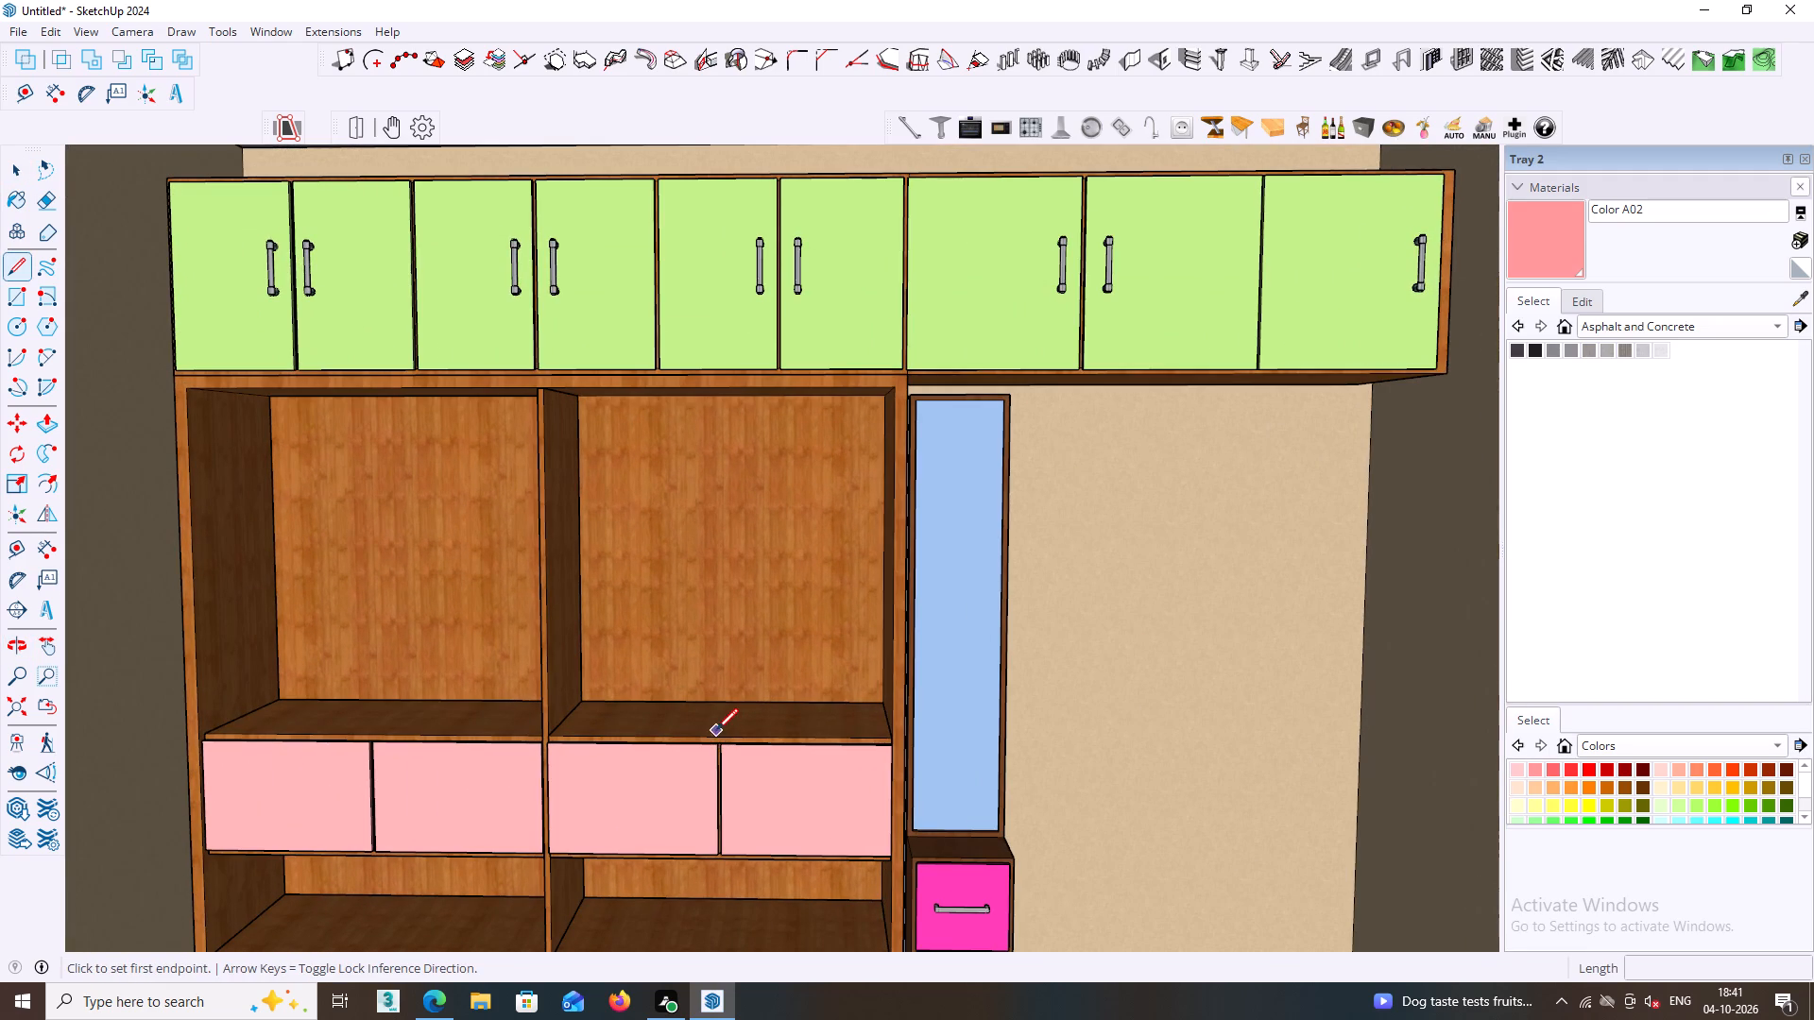
scroll(721, 739, up, 6)
middle_click(721, 739)
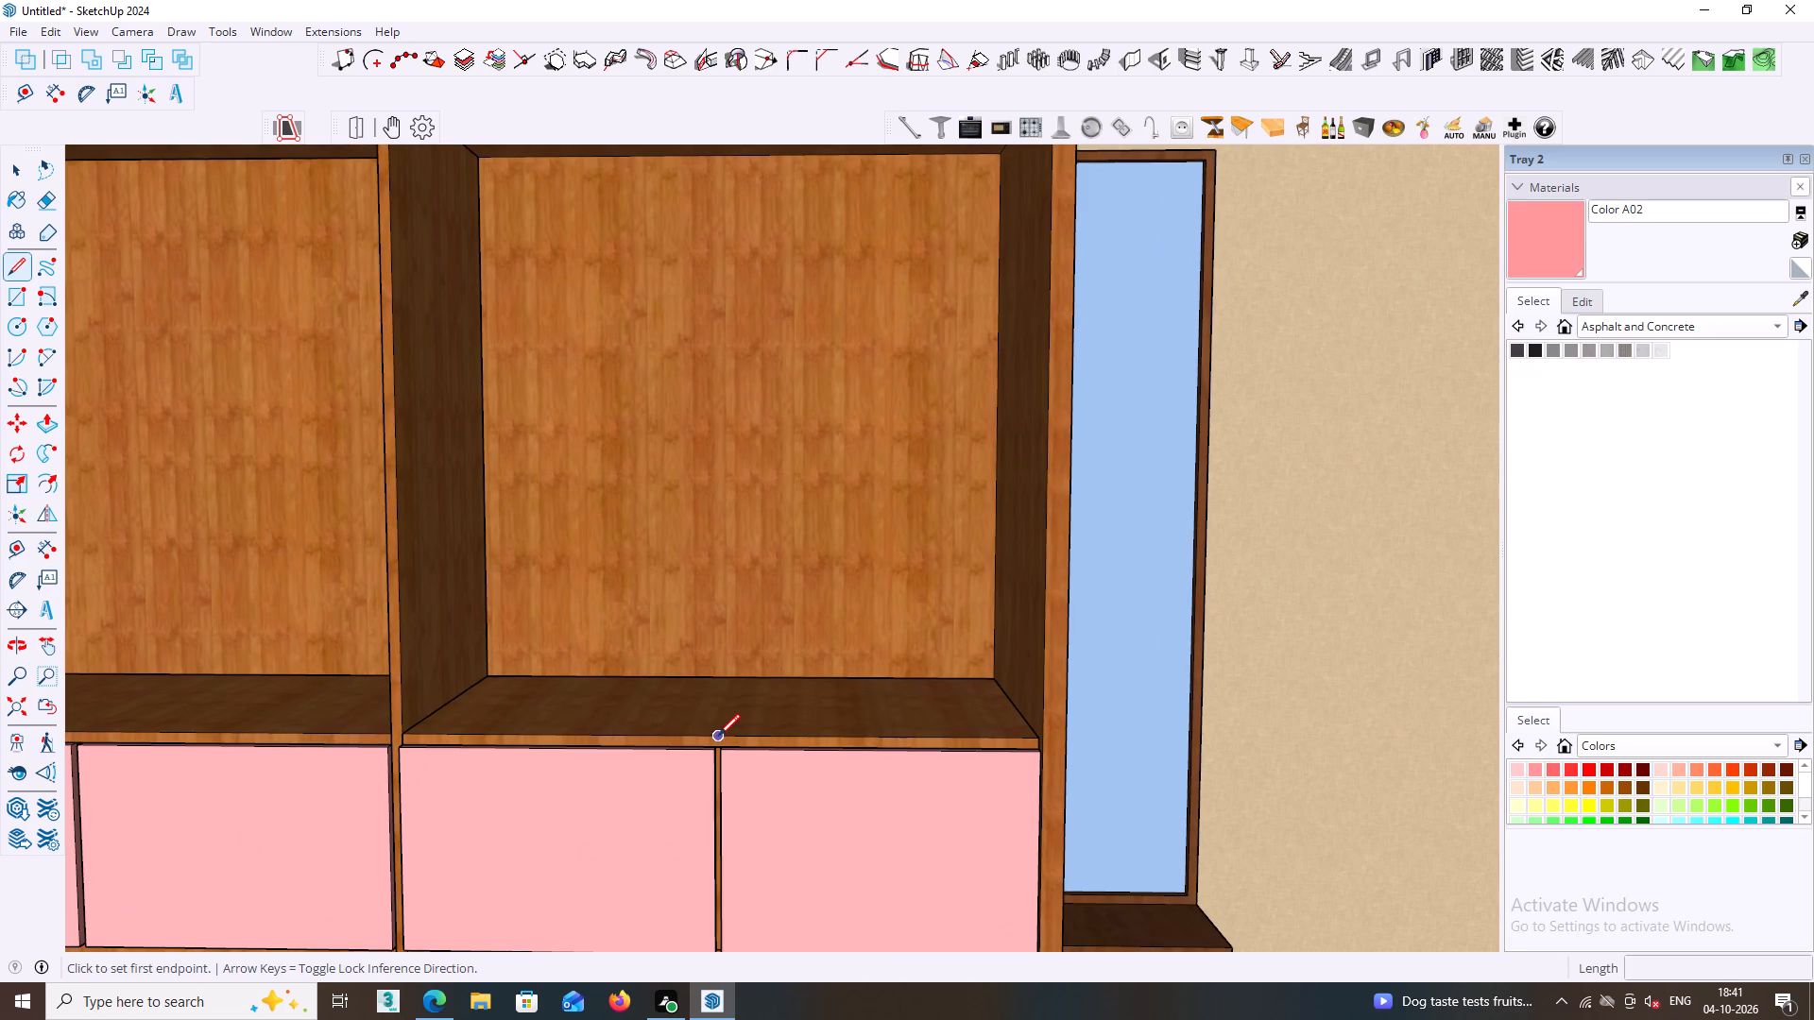
middle_drag(719, 736, 693, 811)
scroll(704, 759, up, 3)
click(716, 745)
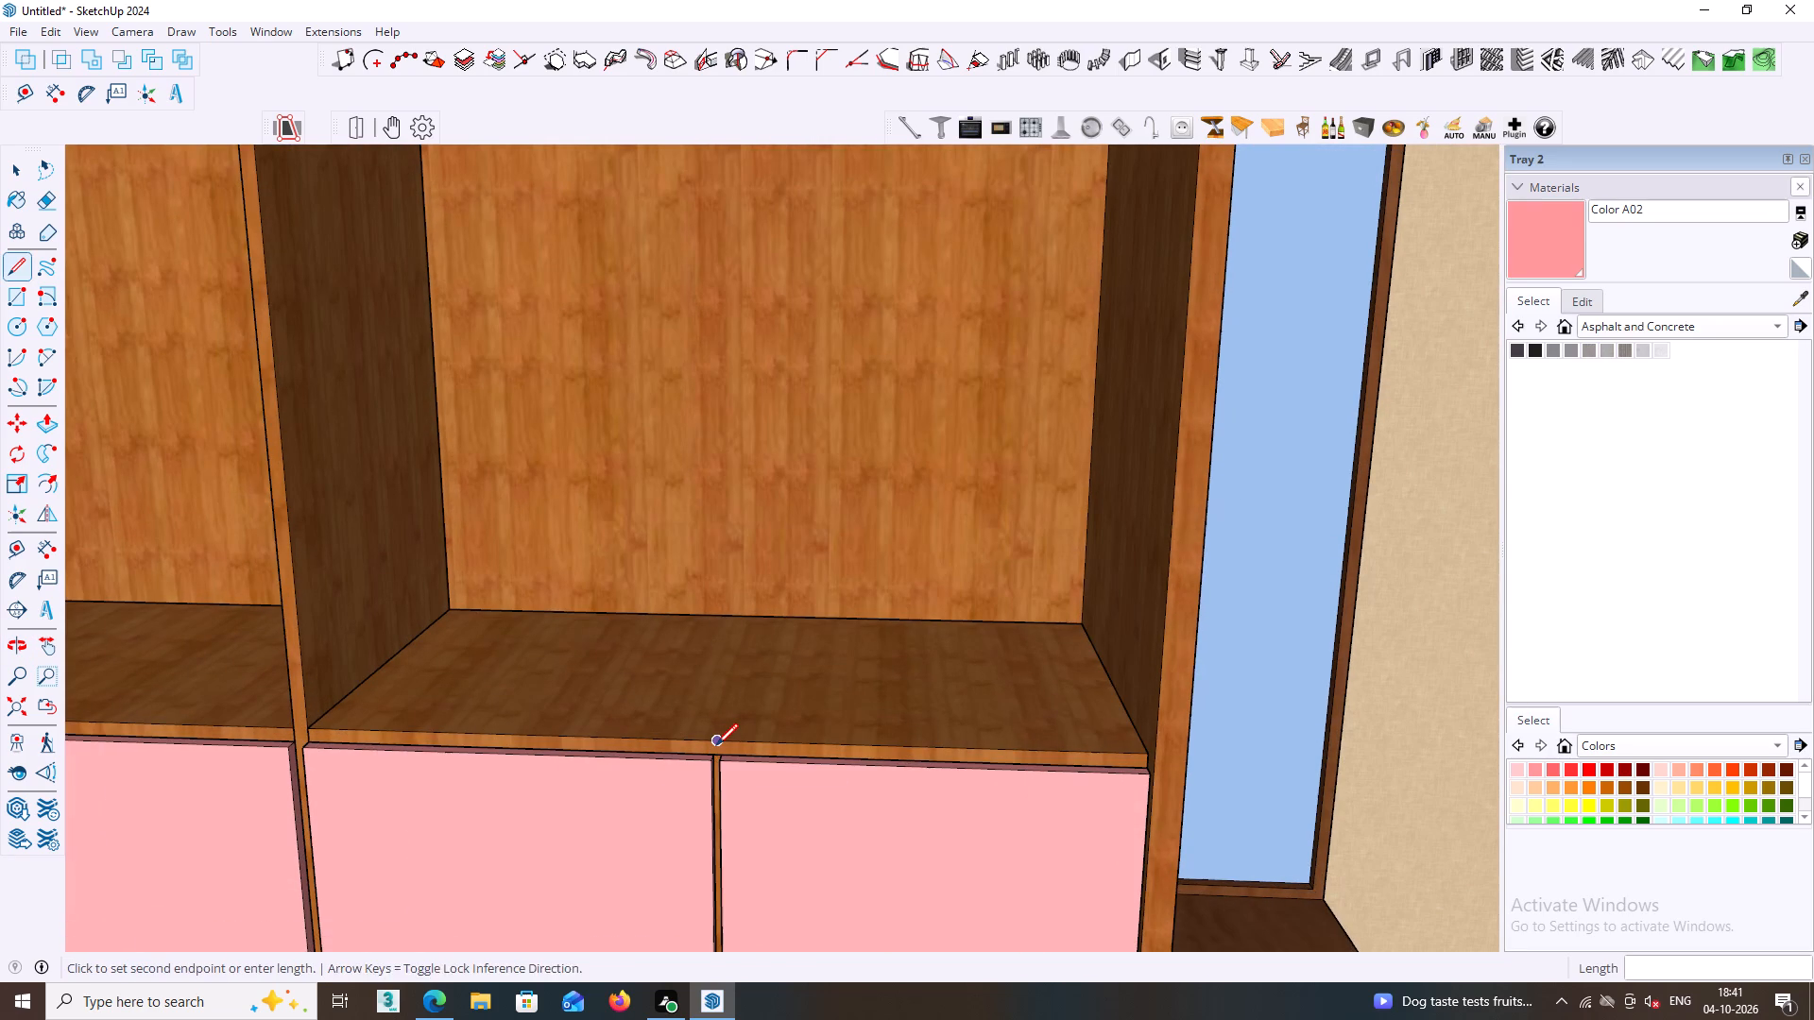
key(Up)
scroll(710, 483, down, 3)
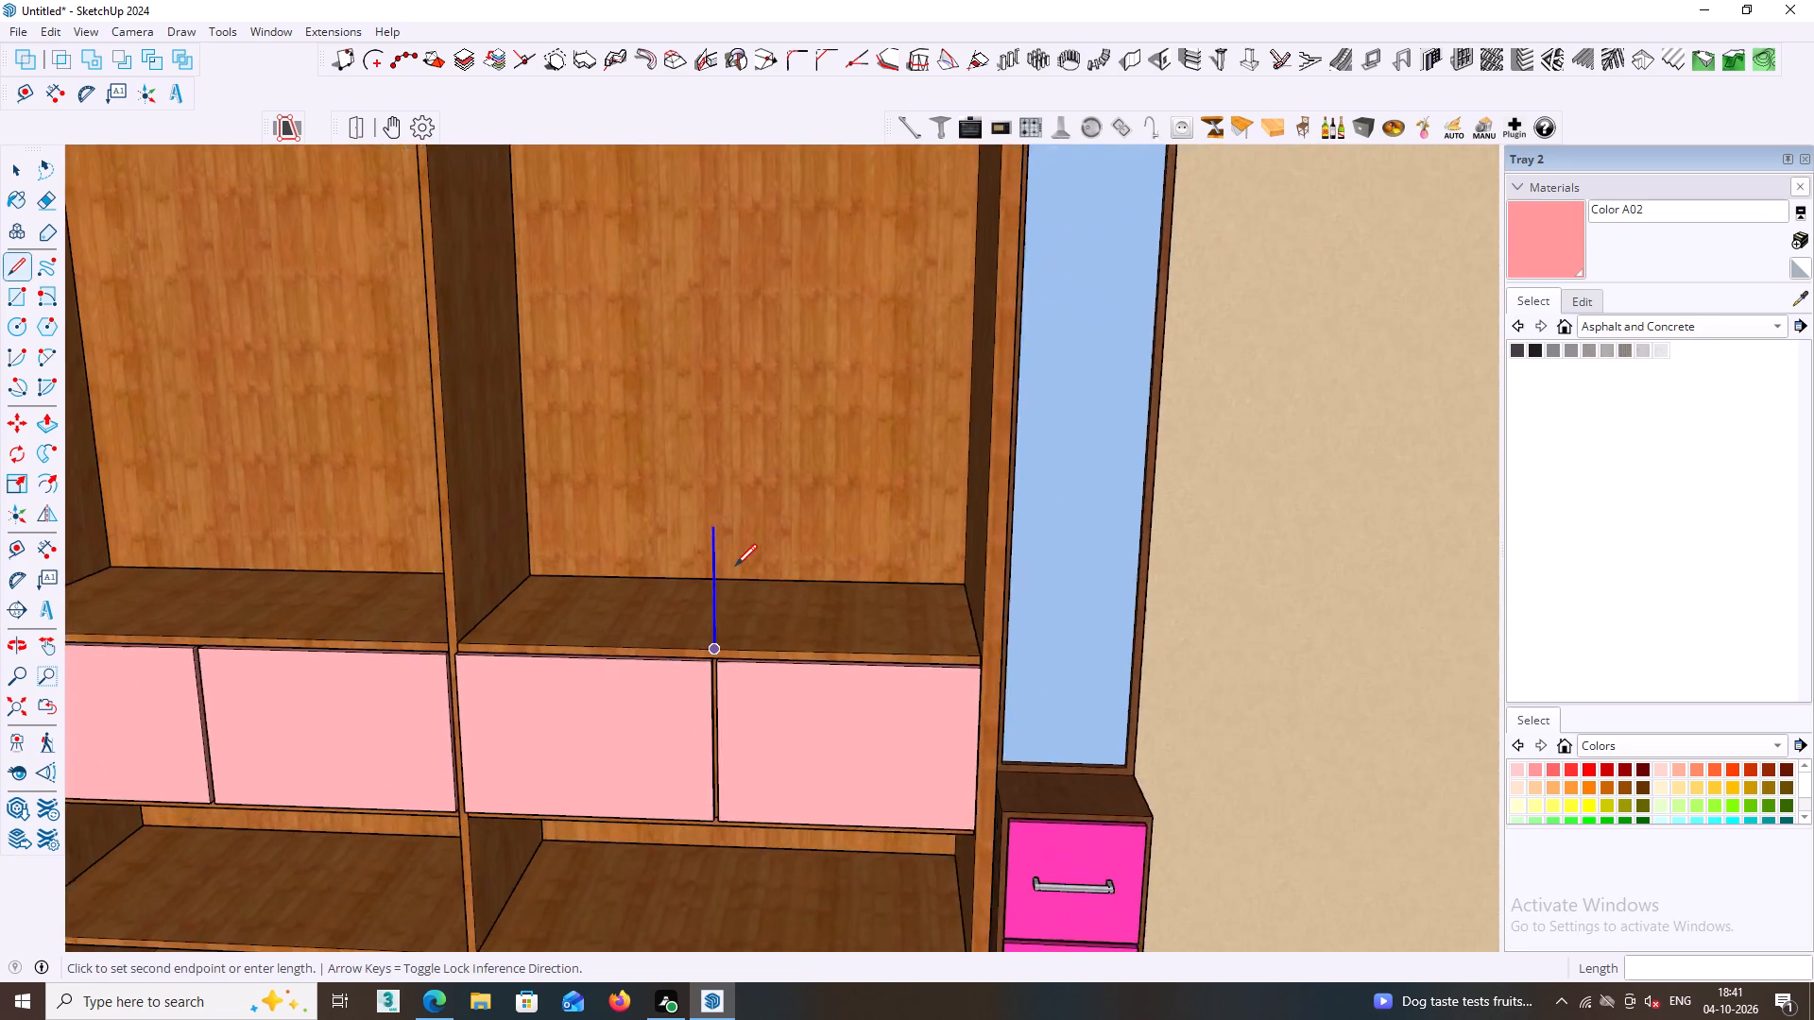
scroll(735, 566, down, 4)
middle_drag(729, 644, 685, 988)
scroll(666, 673, up, 1)
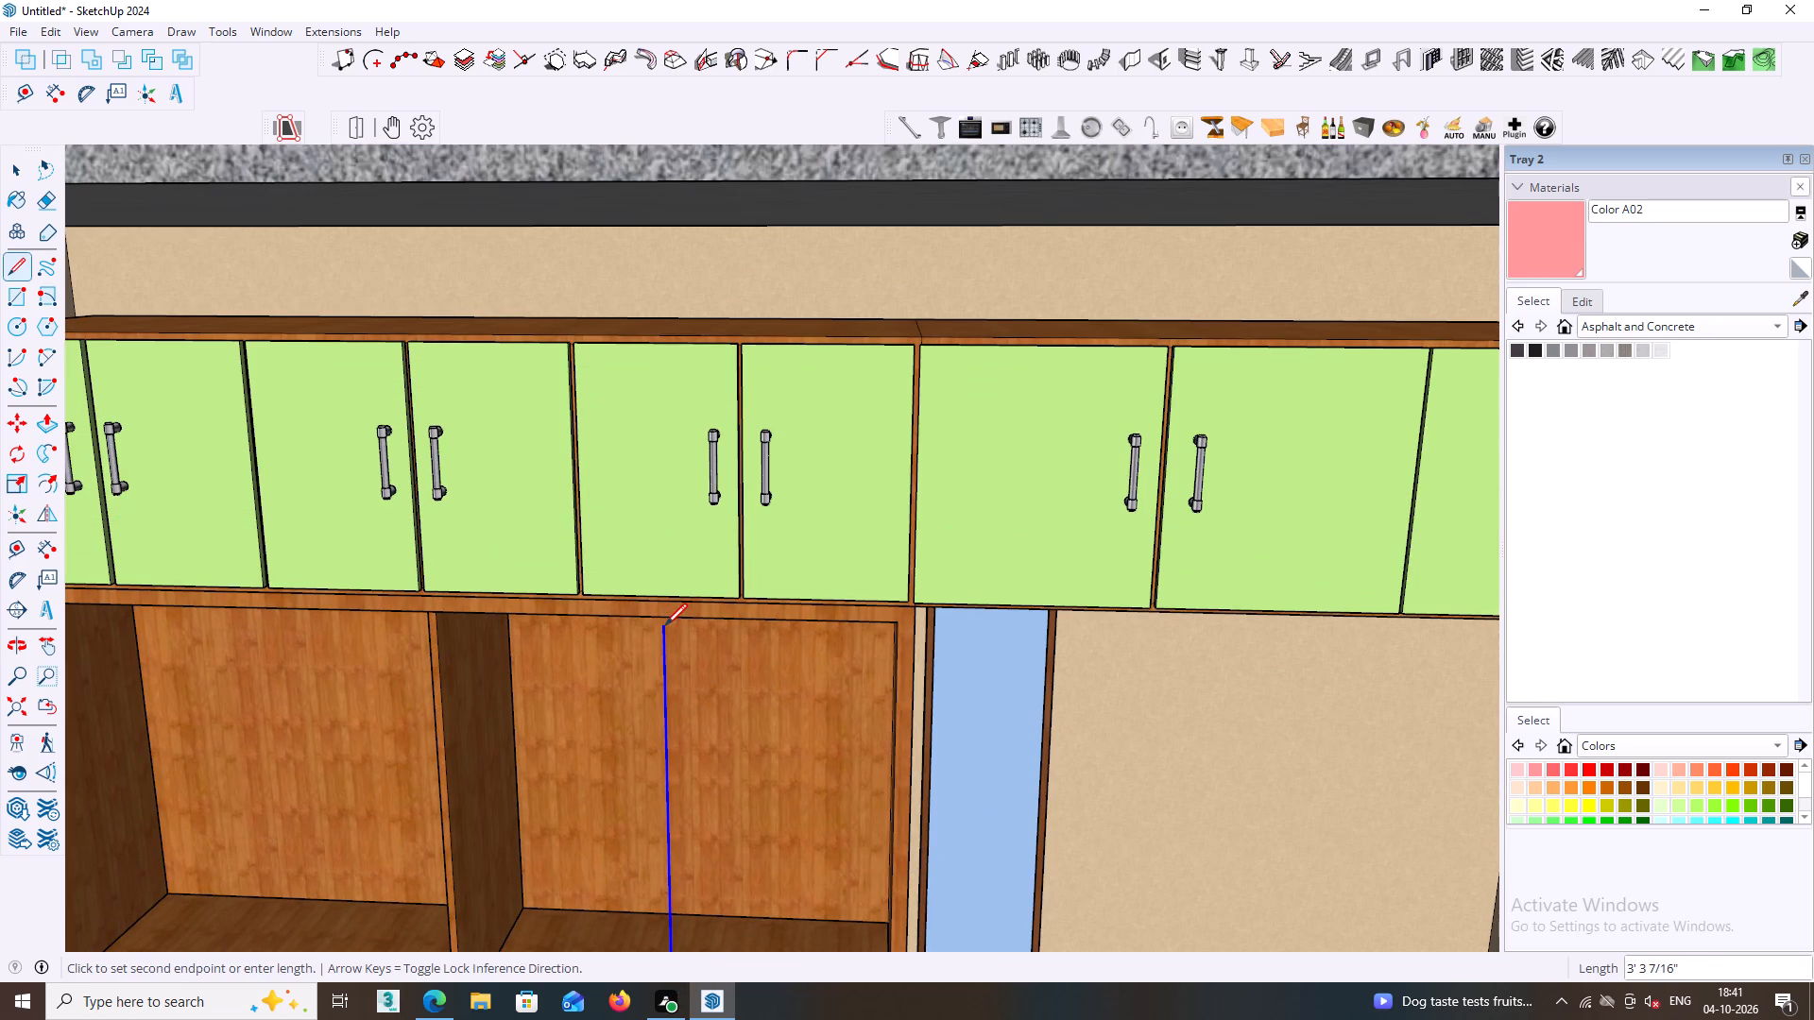
scroll(667, 617, up, 4)
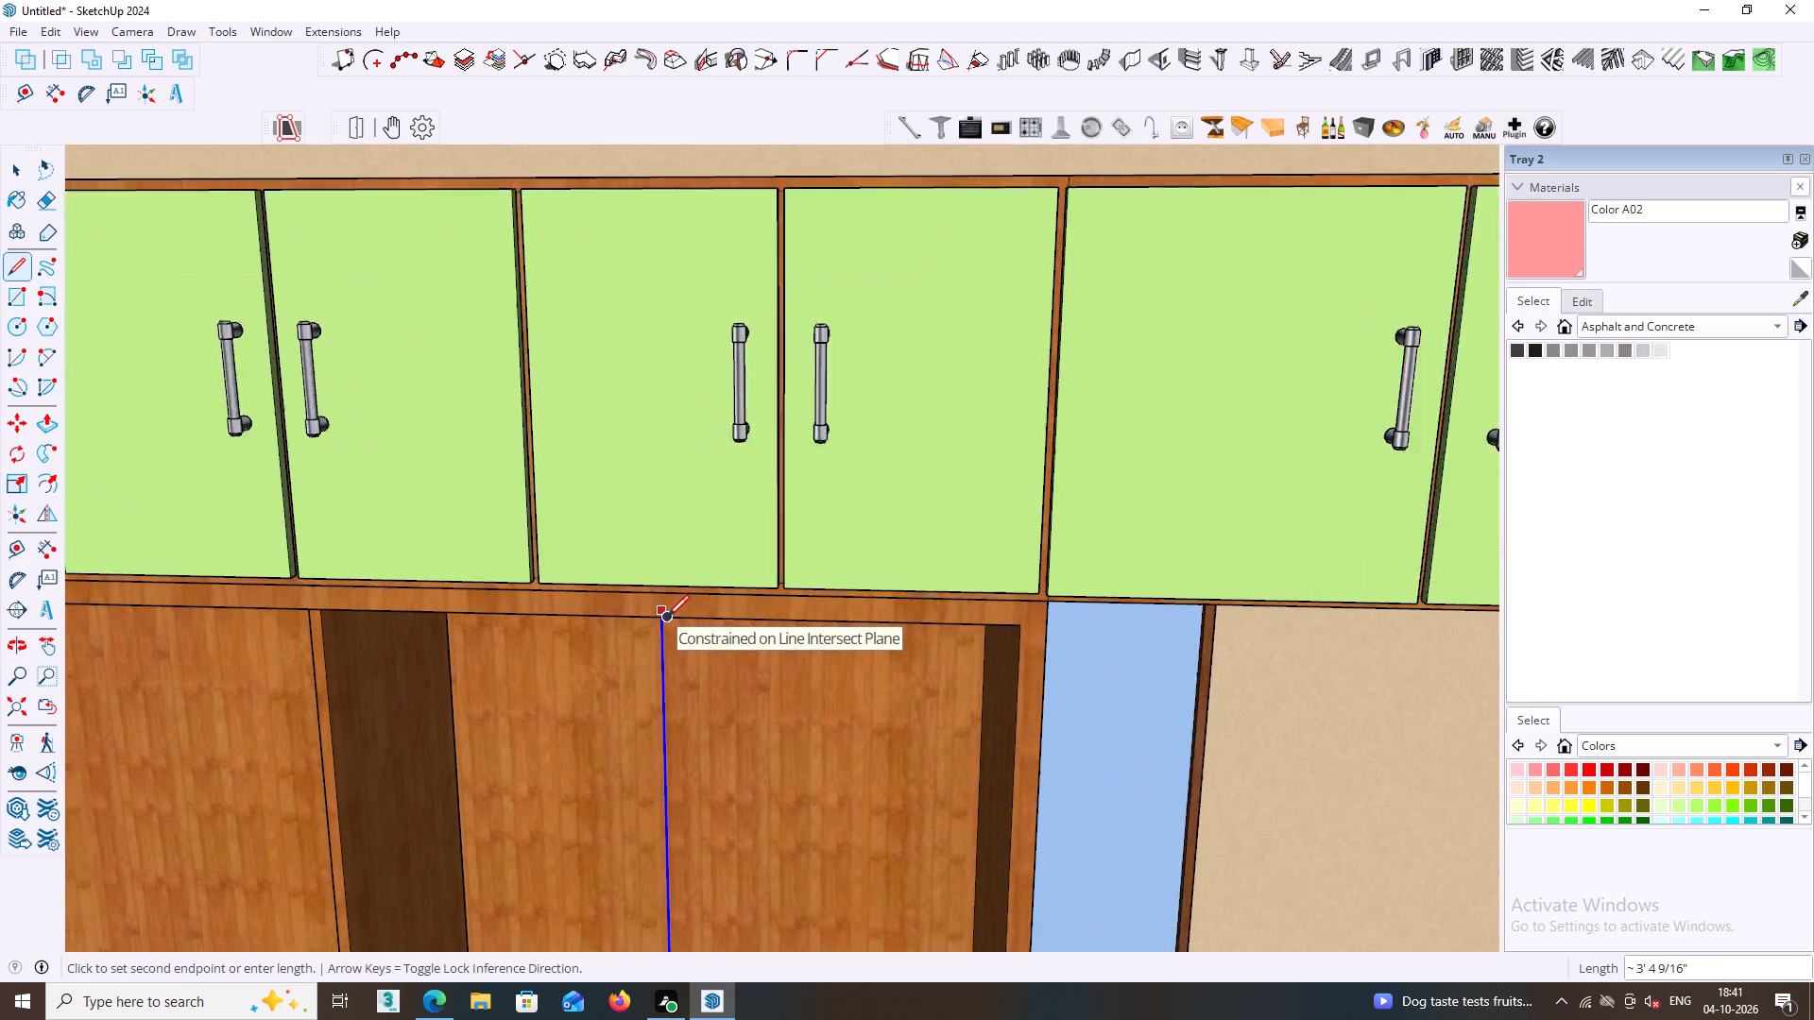
scroll(667, 617, up, 1)
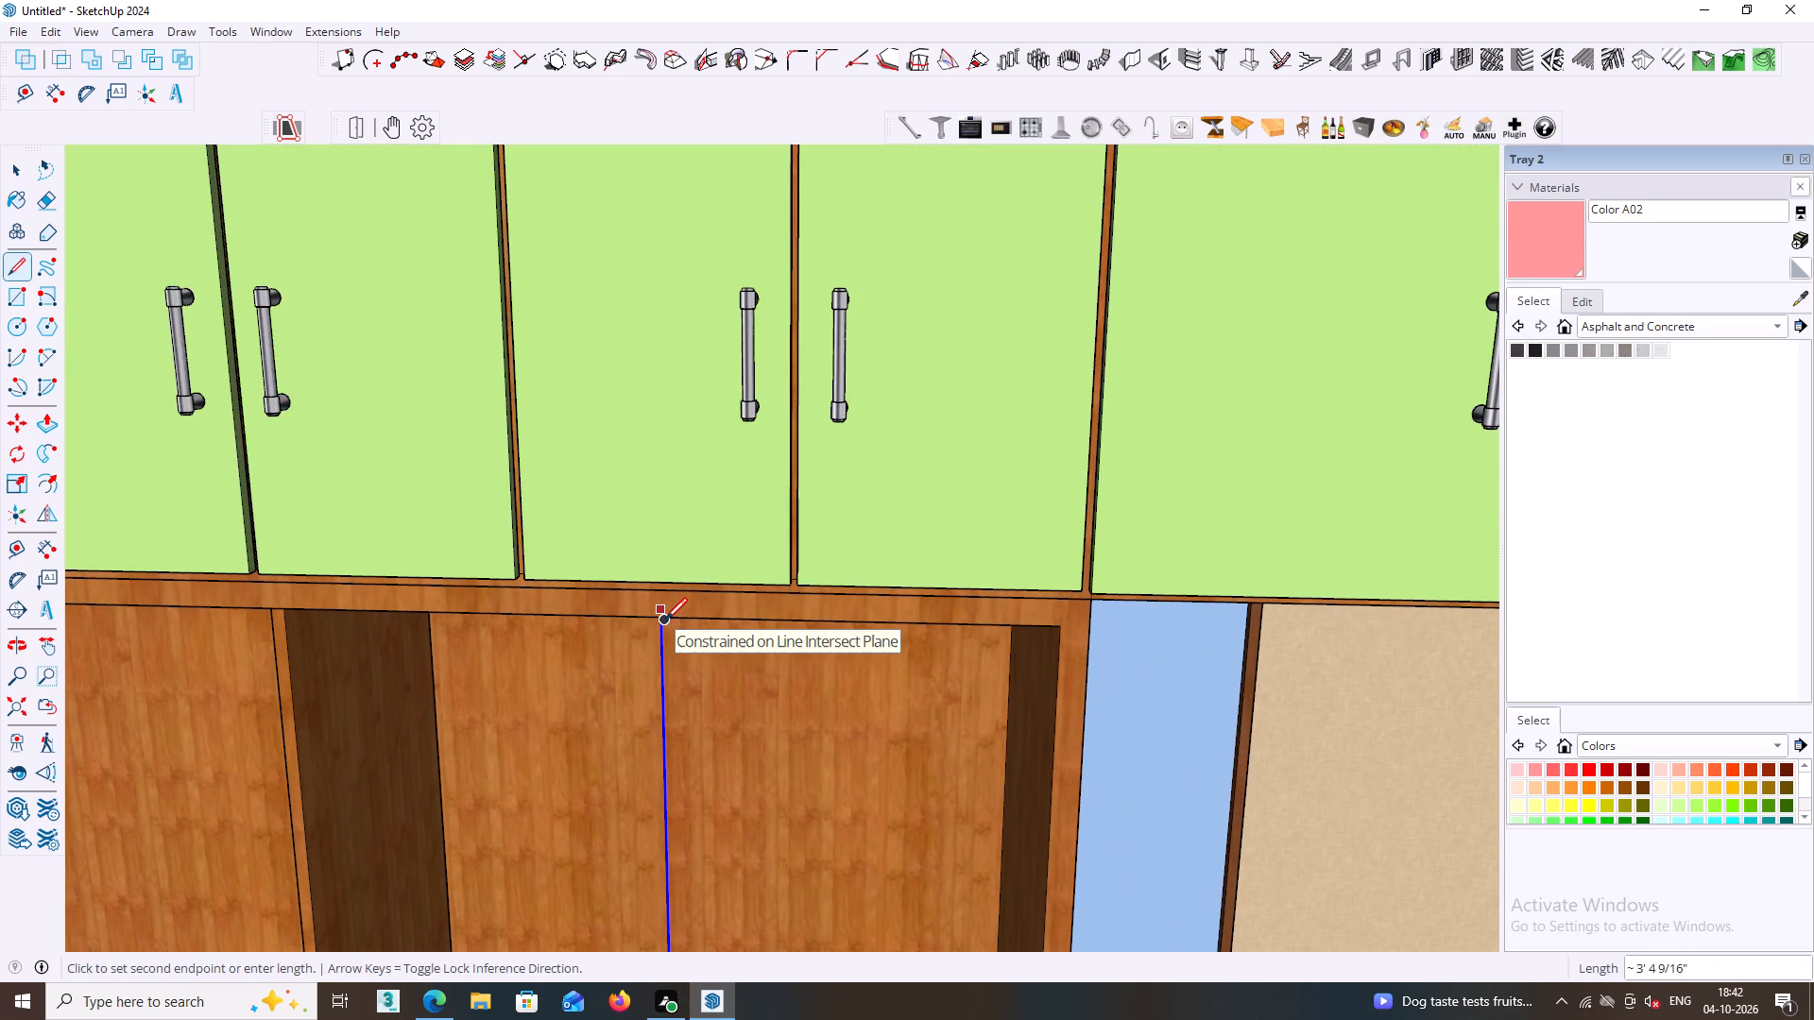
click(665, 620)
key(space)
Copy the vertical centre line 9 mm along the red axis toward the blue panel.
middle_drag(674, 627, 753, 481)
scroll(706, 533, down, 12)
middle_drag(703, 537, 699, 568)
middle_drag(710, 647, 708, 670)
middle_click(717, 697)
middle_click(717, 705)
middle_drag(727, 716, 729, 598)
middle_drag(709, 613, 676, 743)
scroll(676, 743, up, 5)
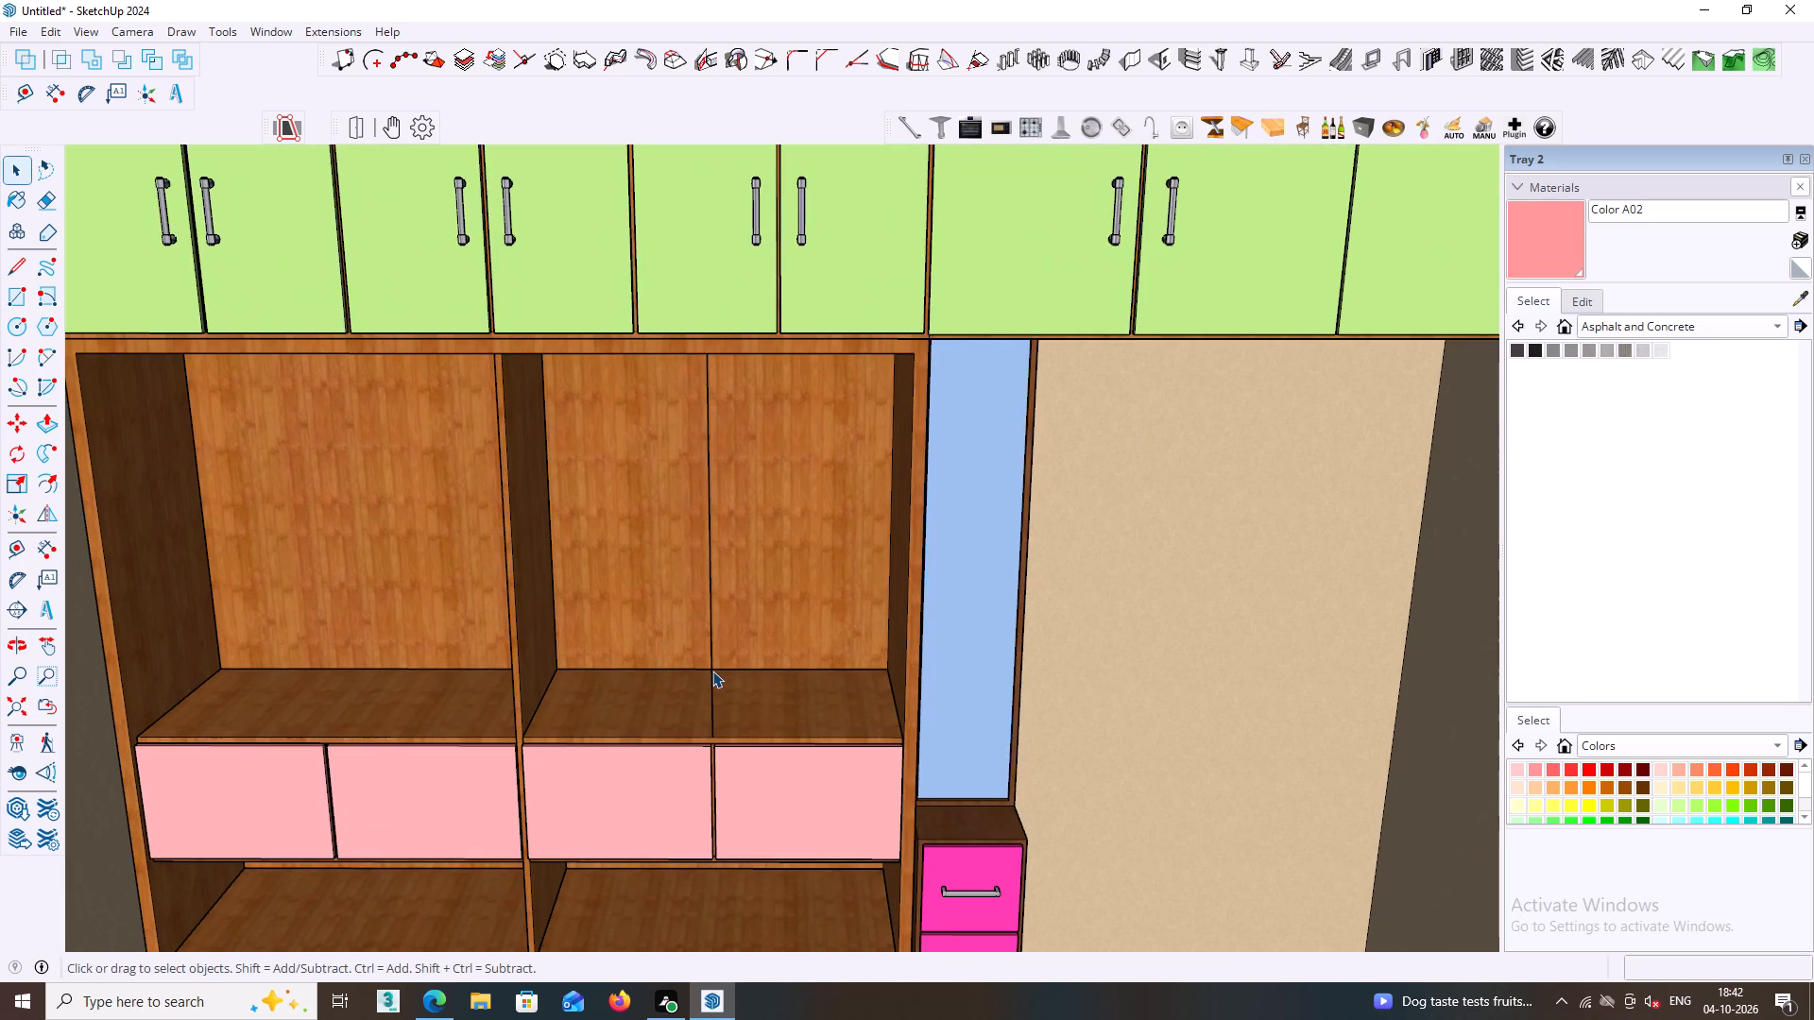
click(712, 671)
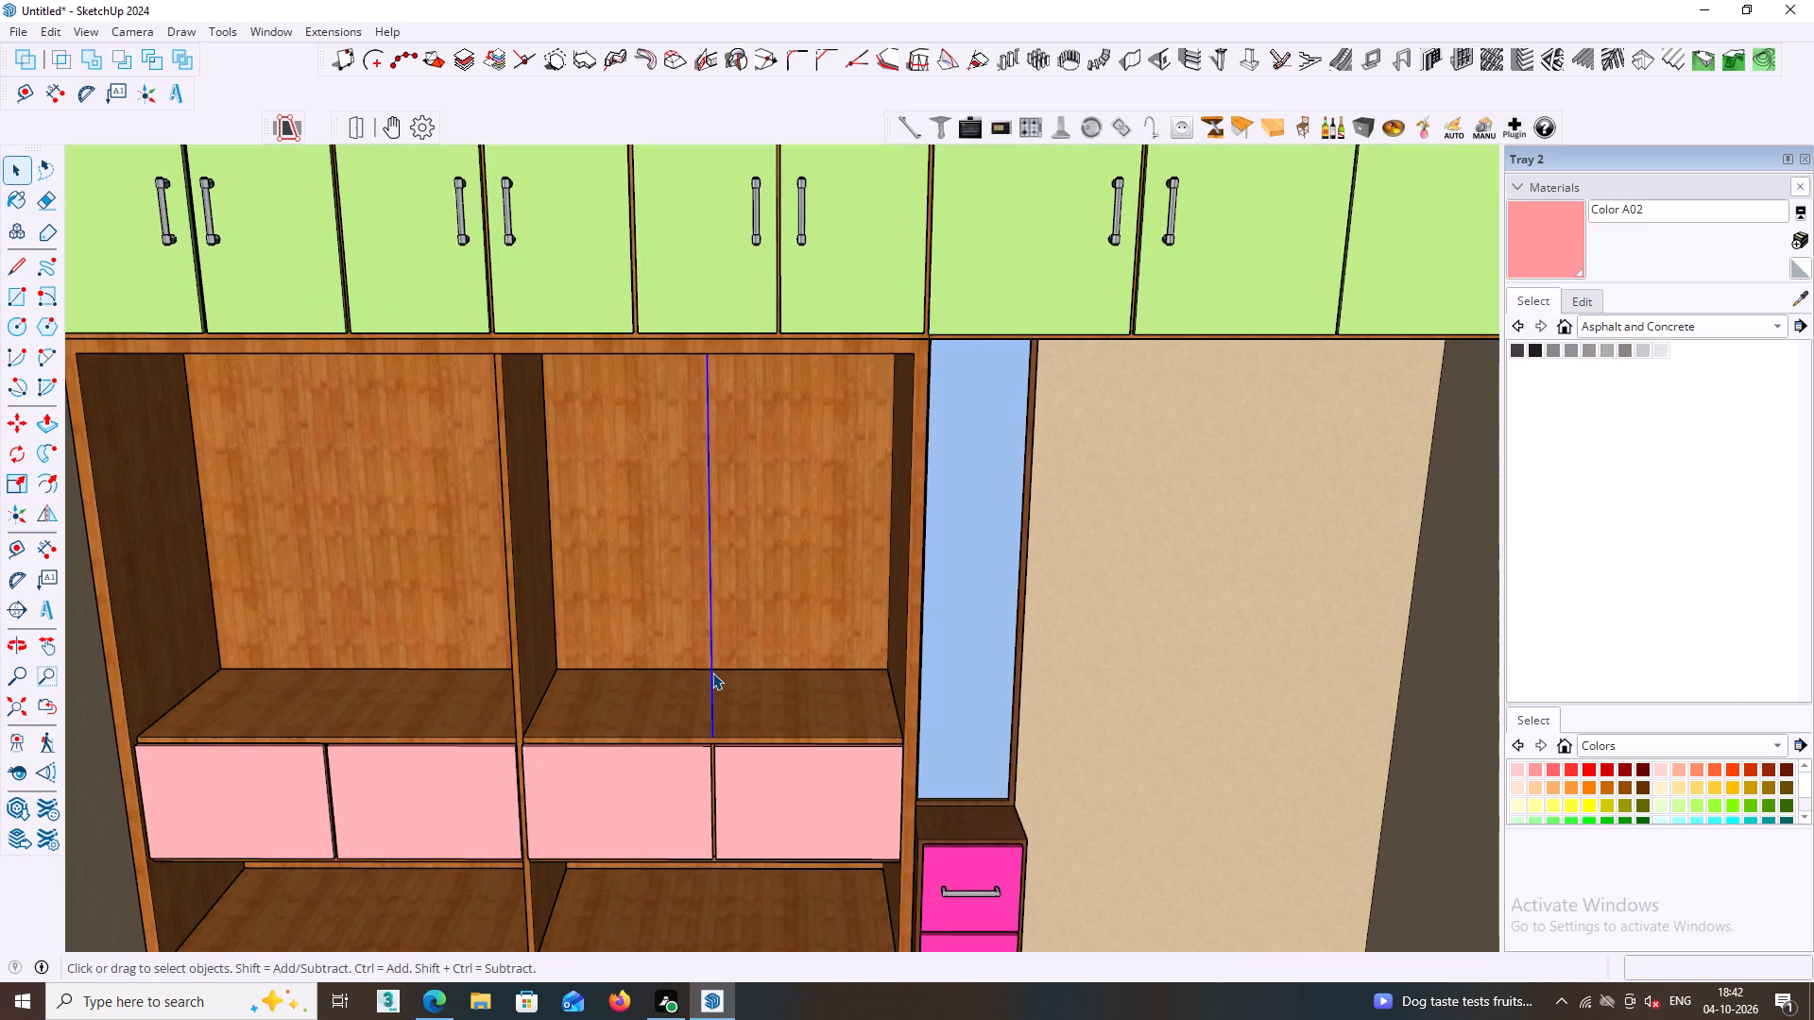
key(m)
click(712, 675)
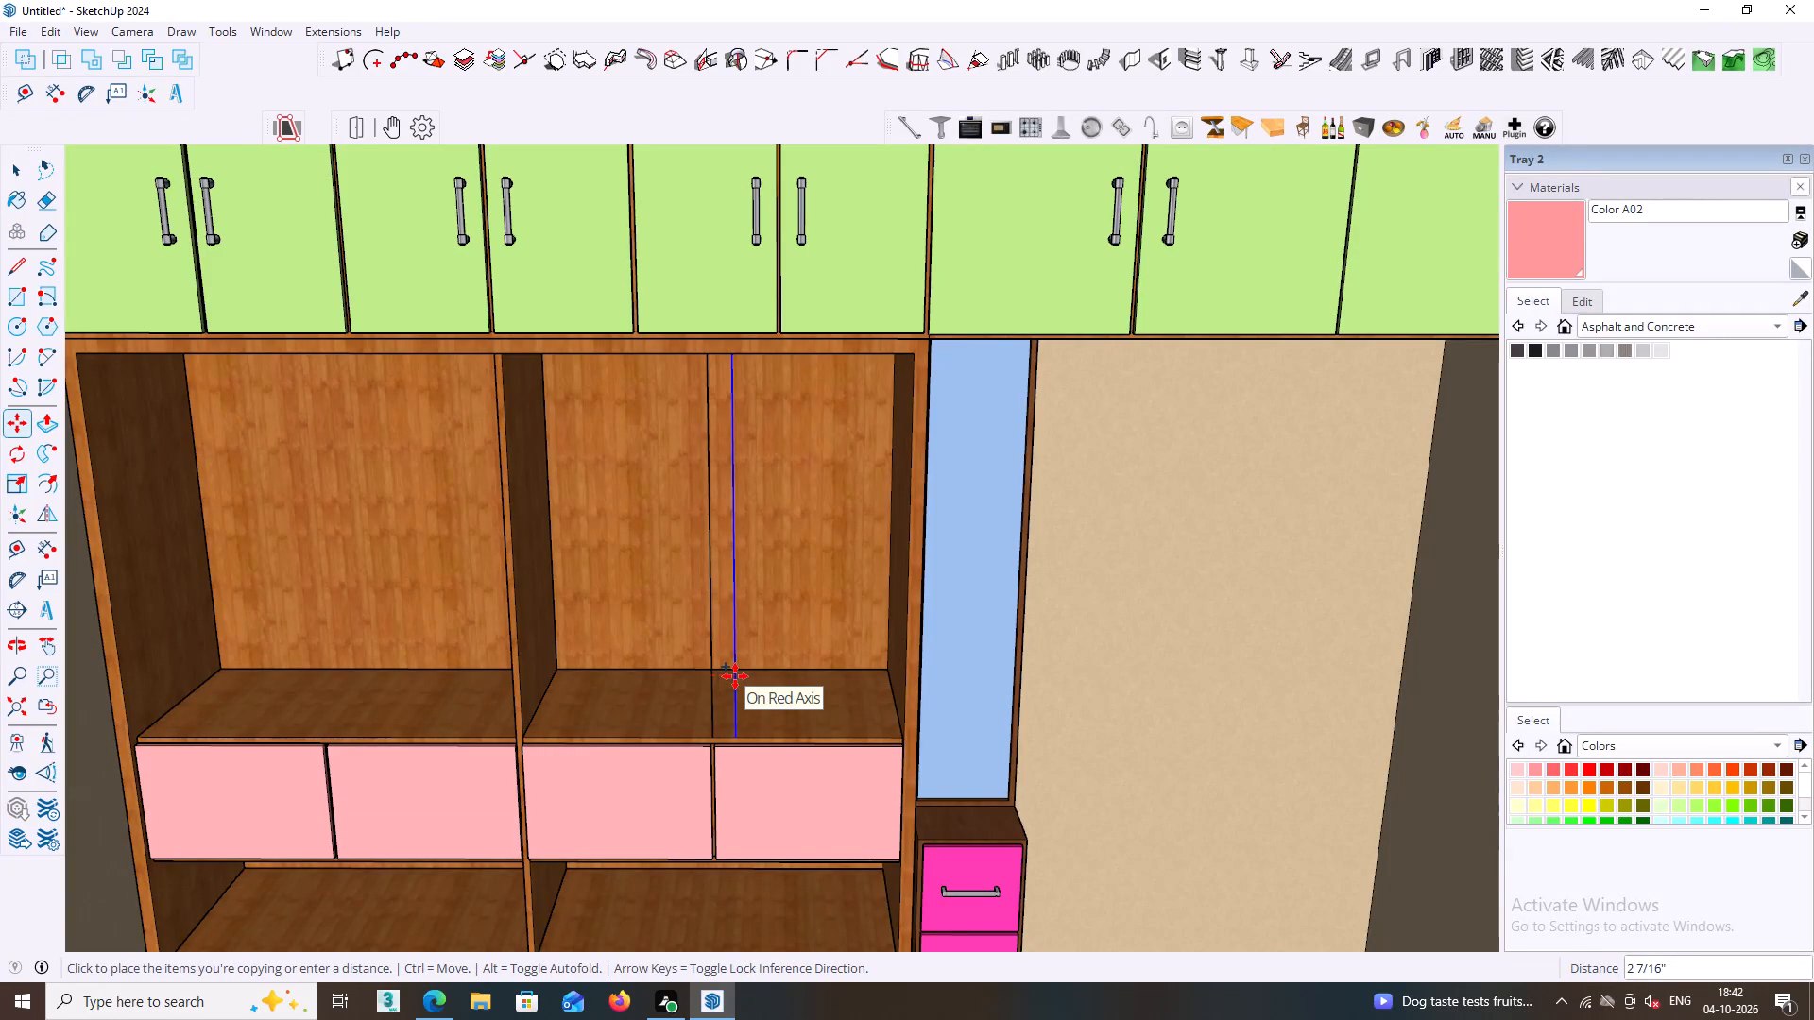
key(9)
text(MM)
key(Return)
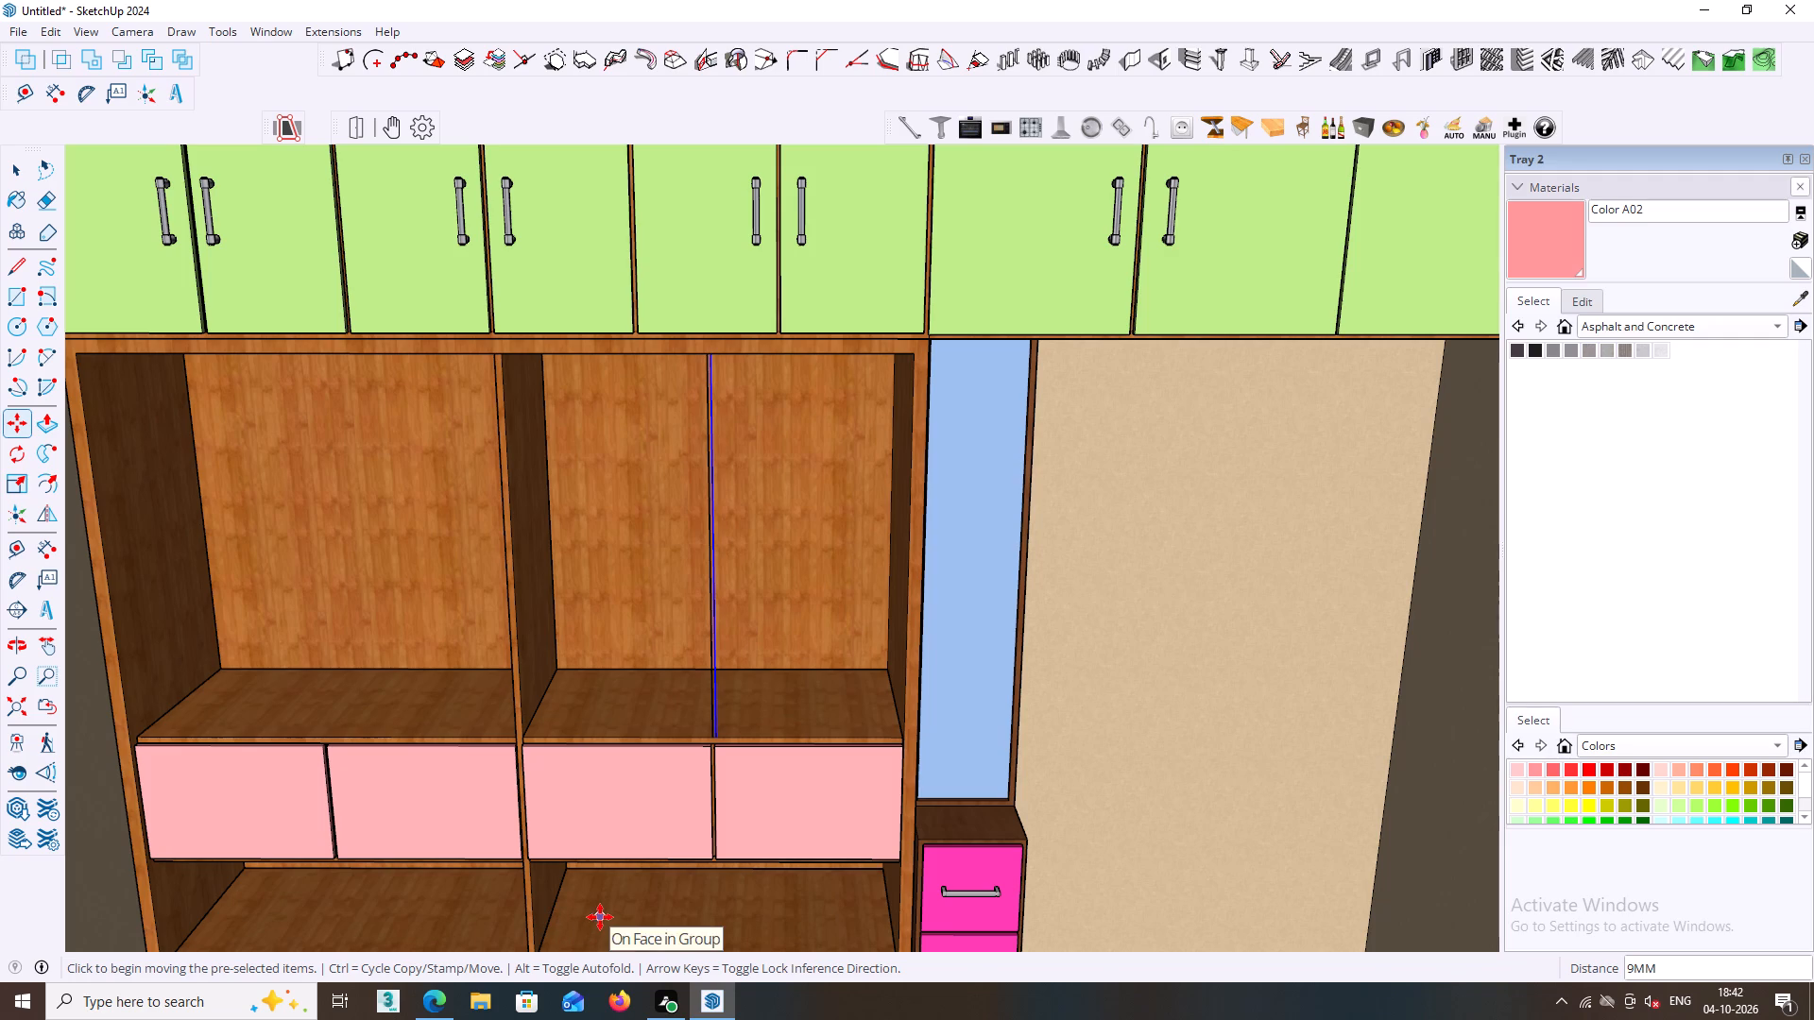
Copy the offset line 18 mm back along the red axis, to the other side of the centre line.
scroll(775, 676, up, 10)
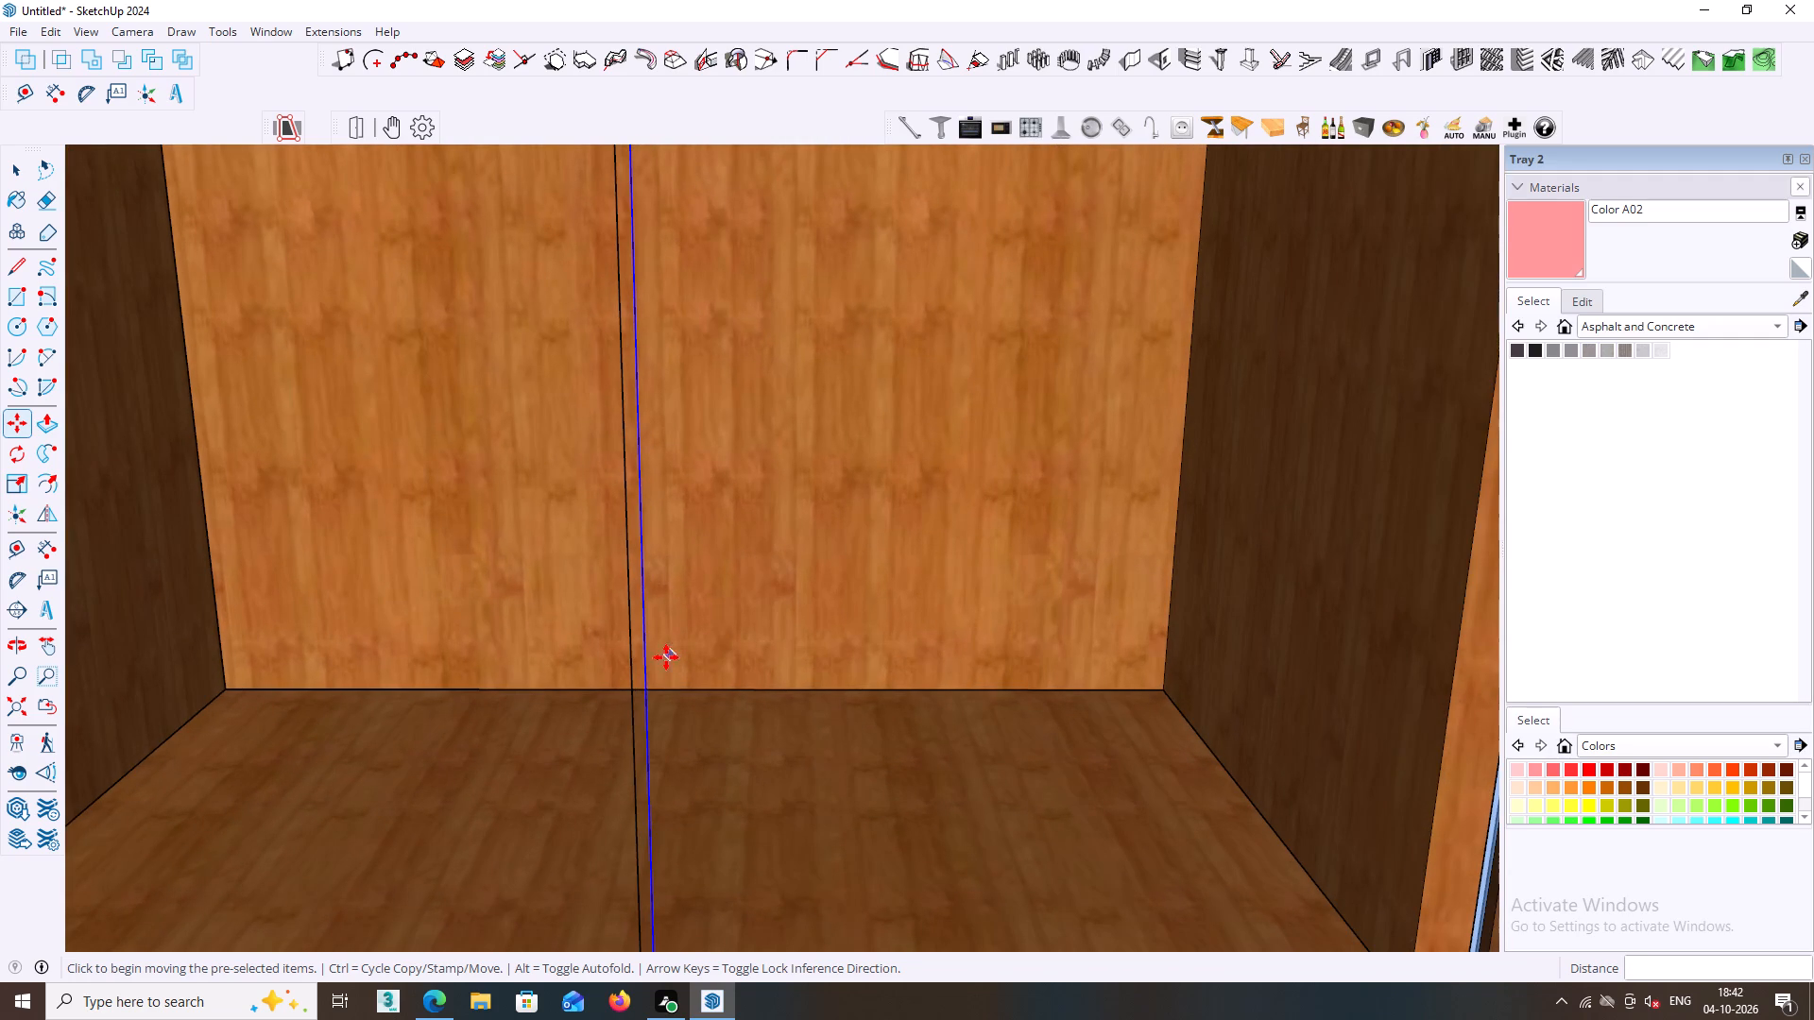
click(646, 679)
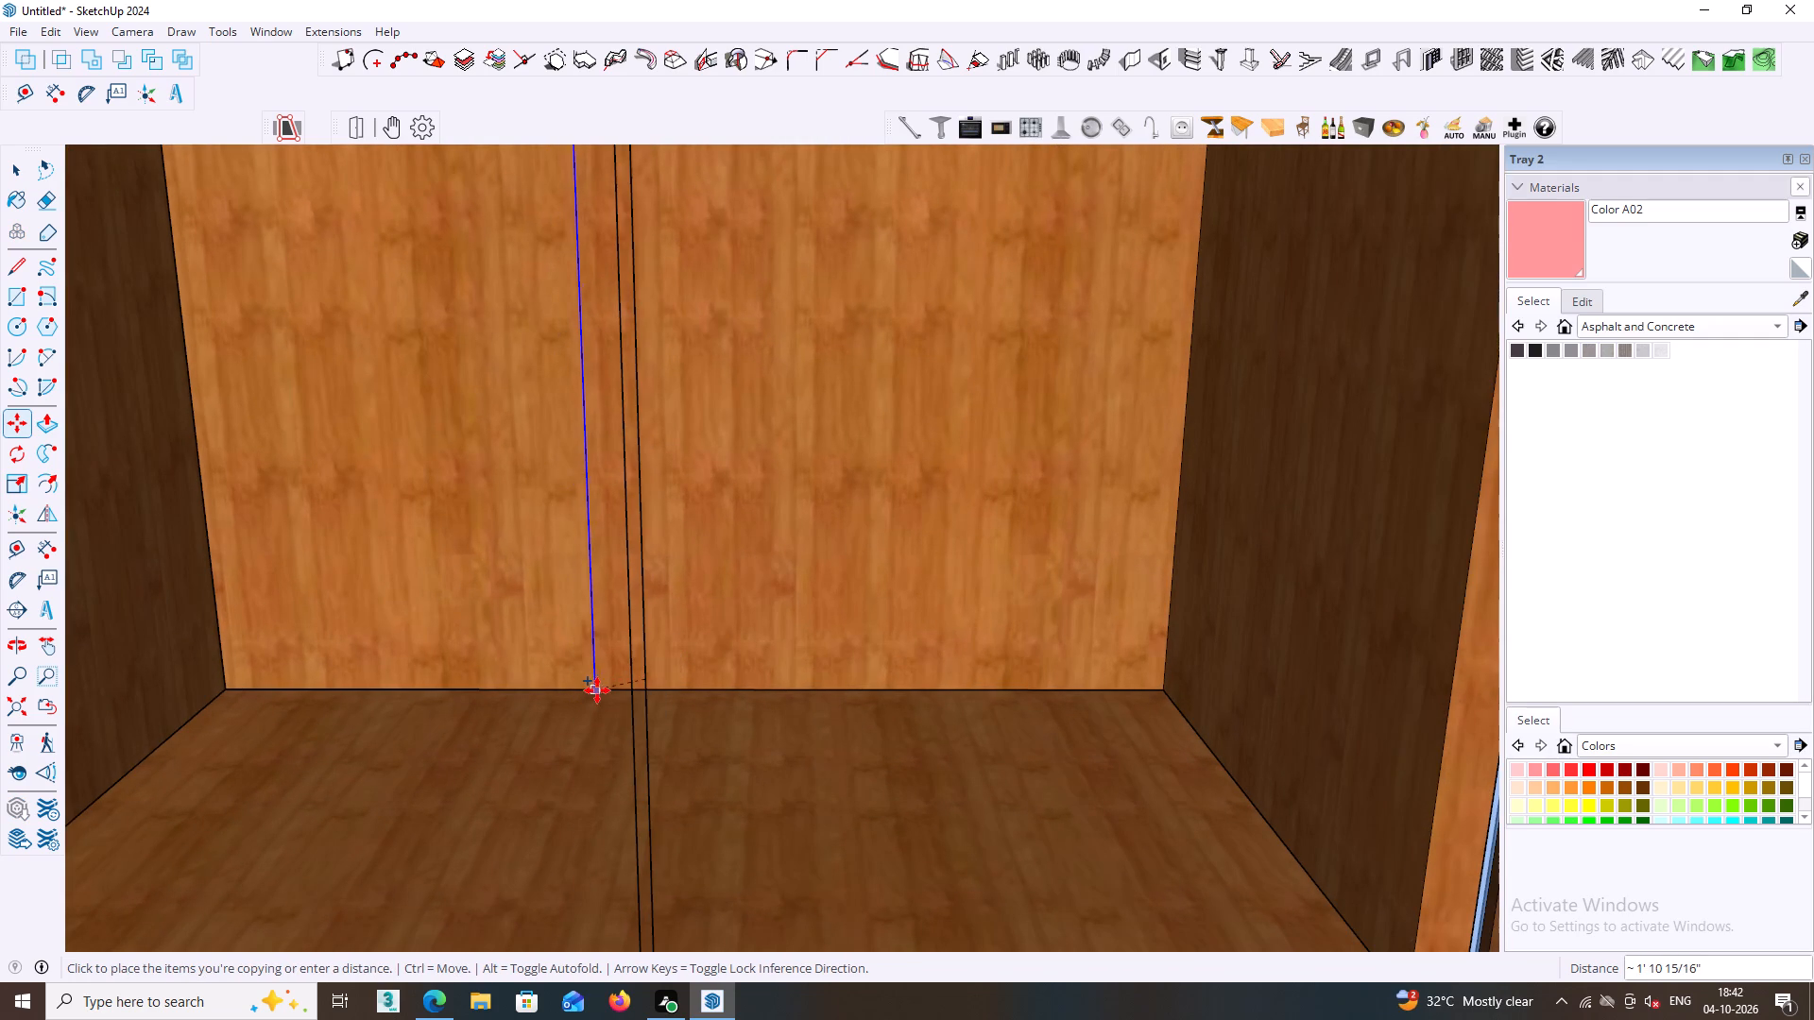
scroll(618, 775, down, 1)
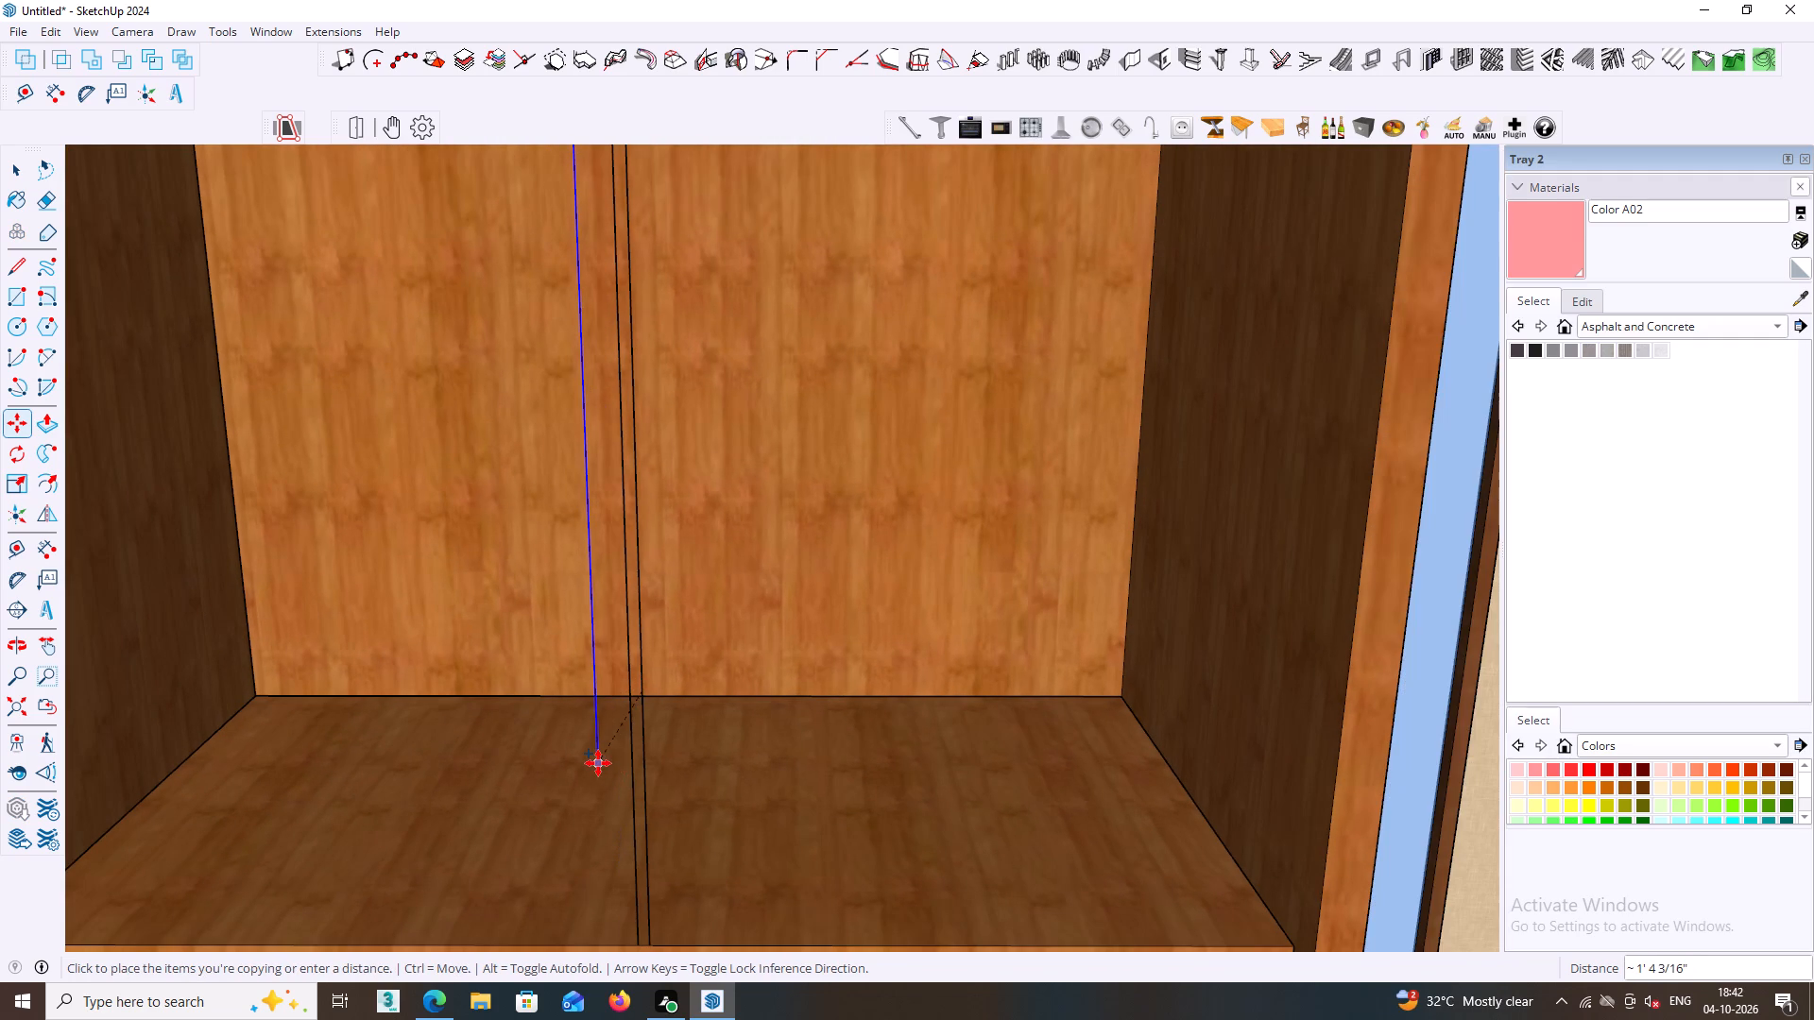
key(Right)
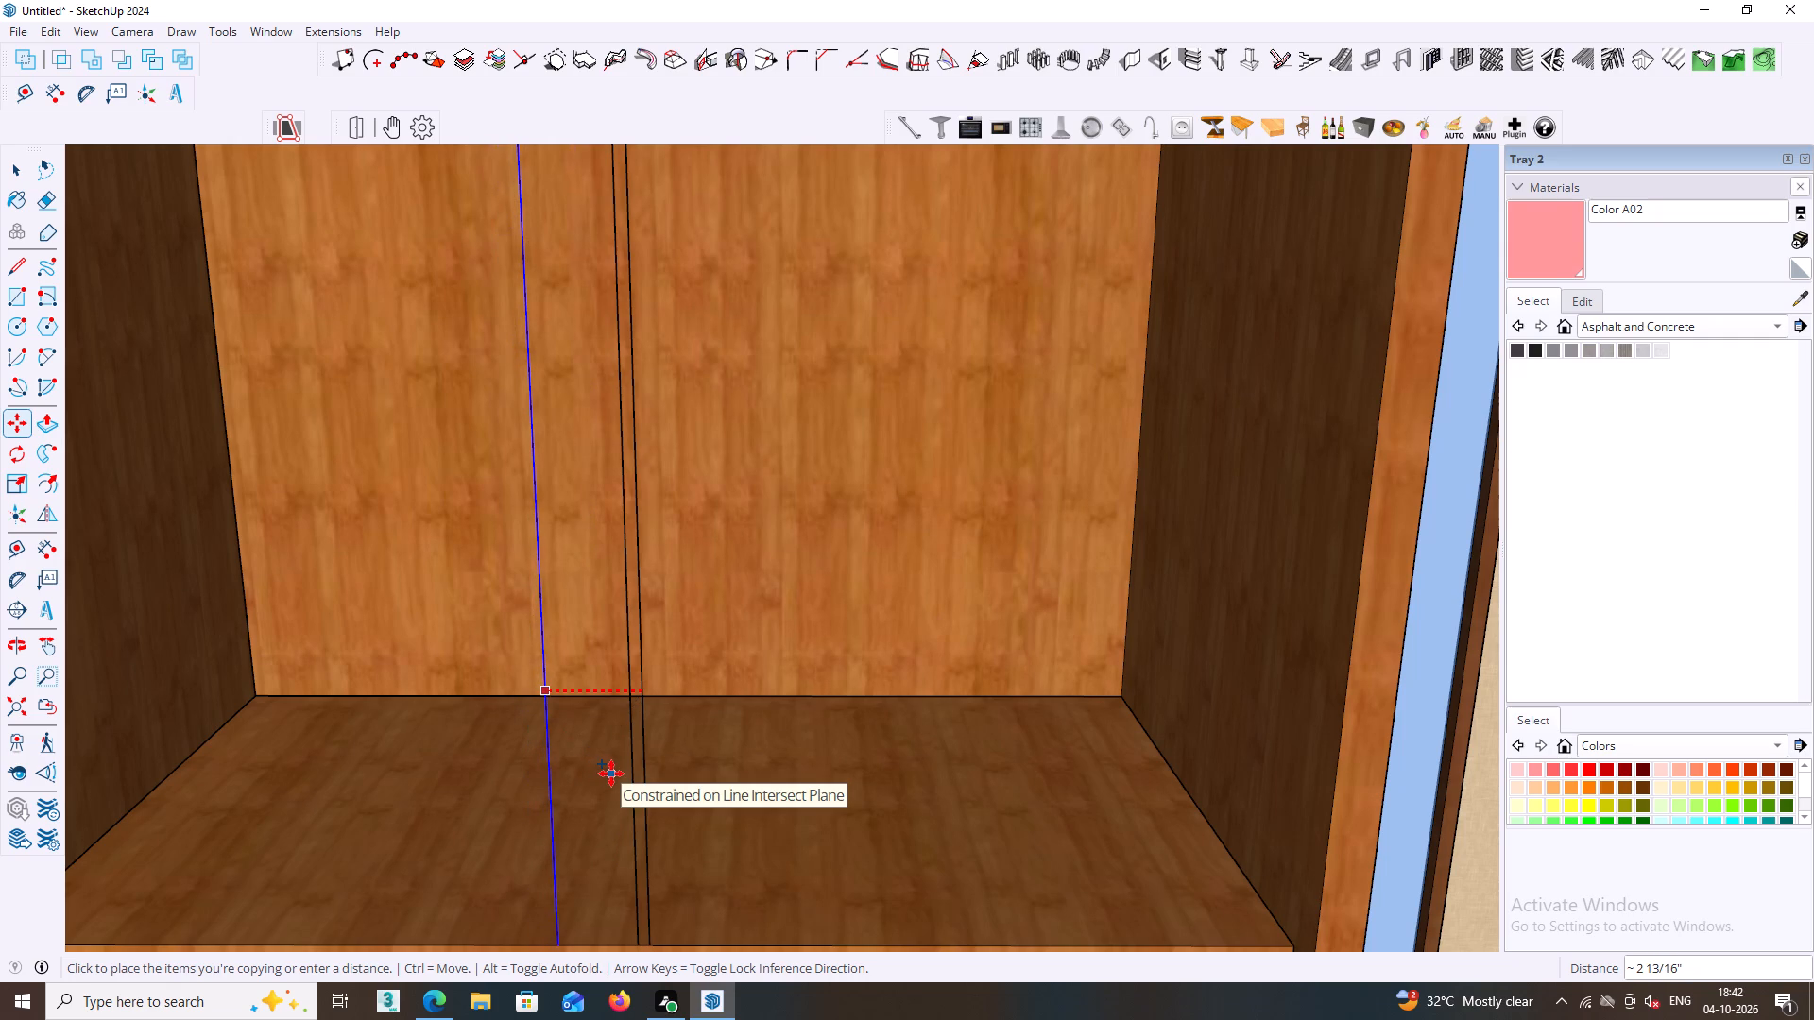
text(18MM)
key(Return)
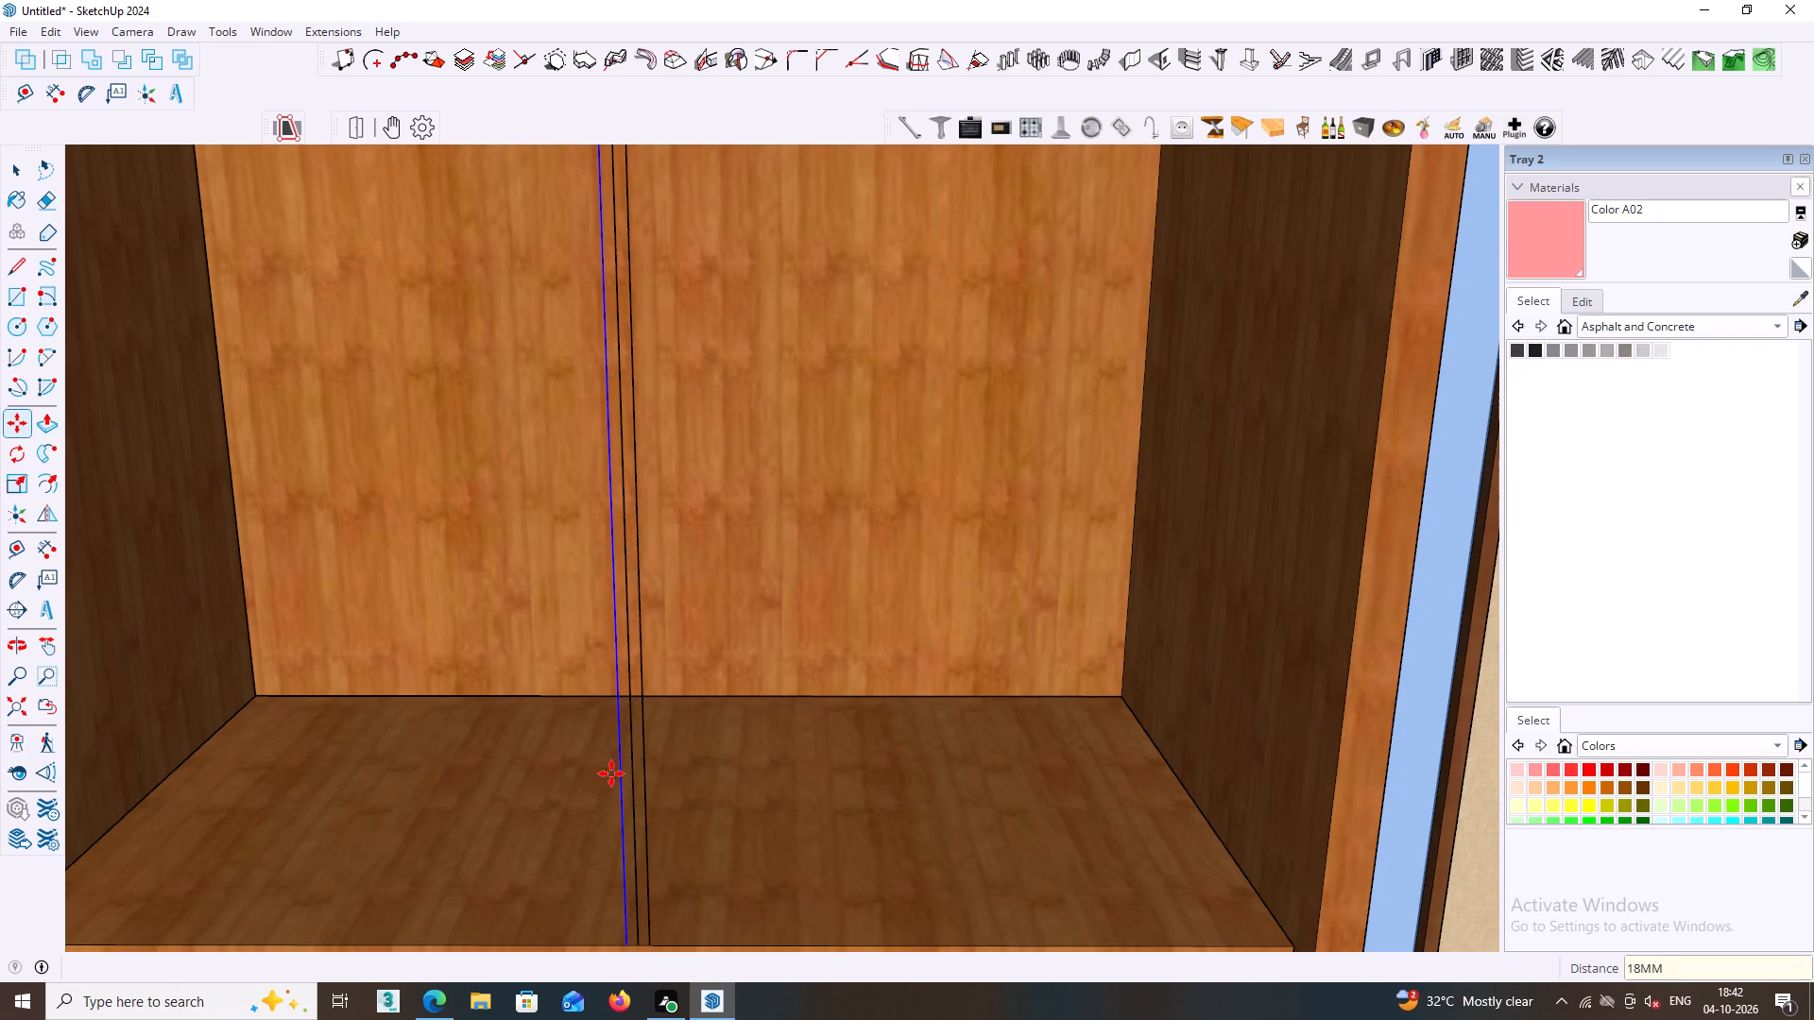
Delete the original centre line between the two offset lines.
key(space)
click(634, 773)
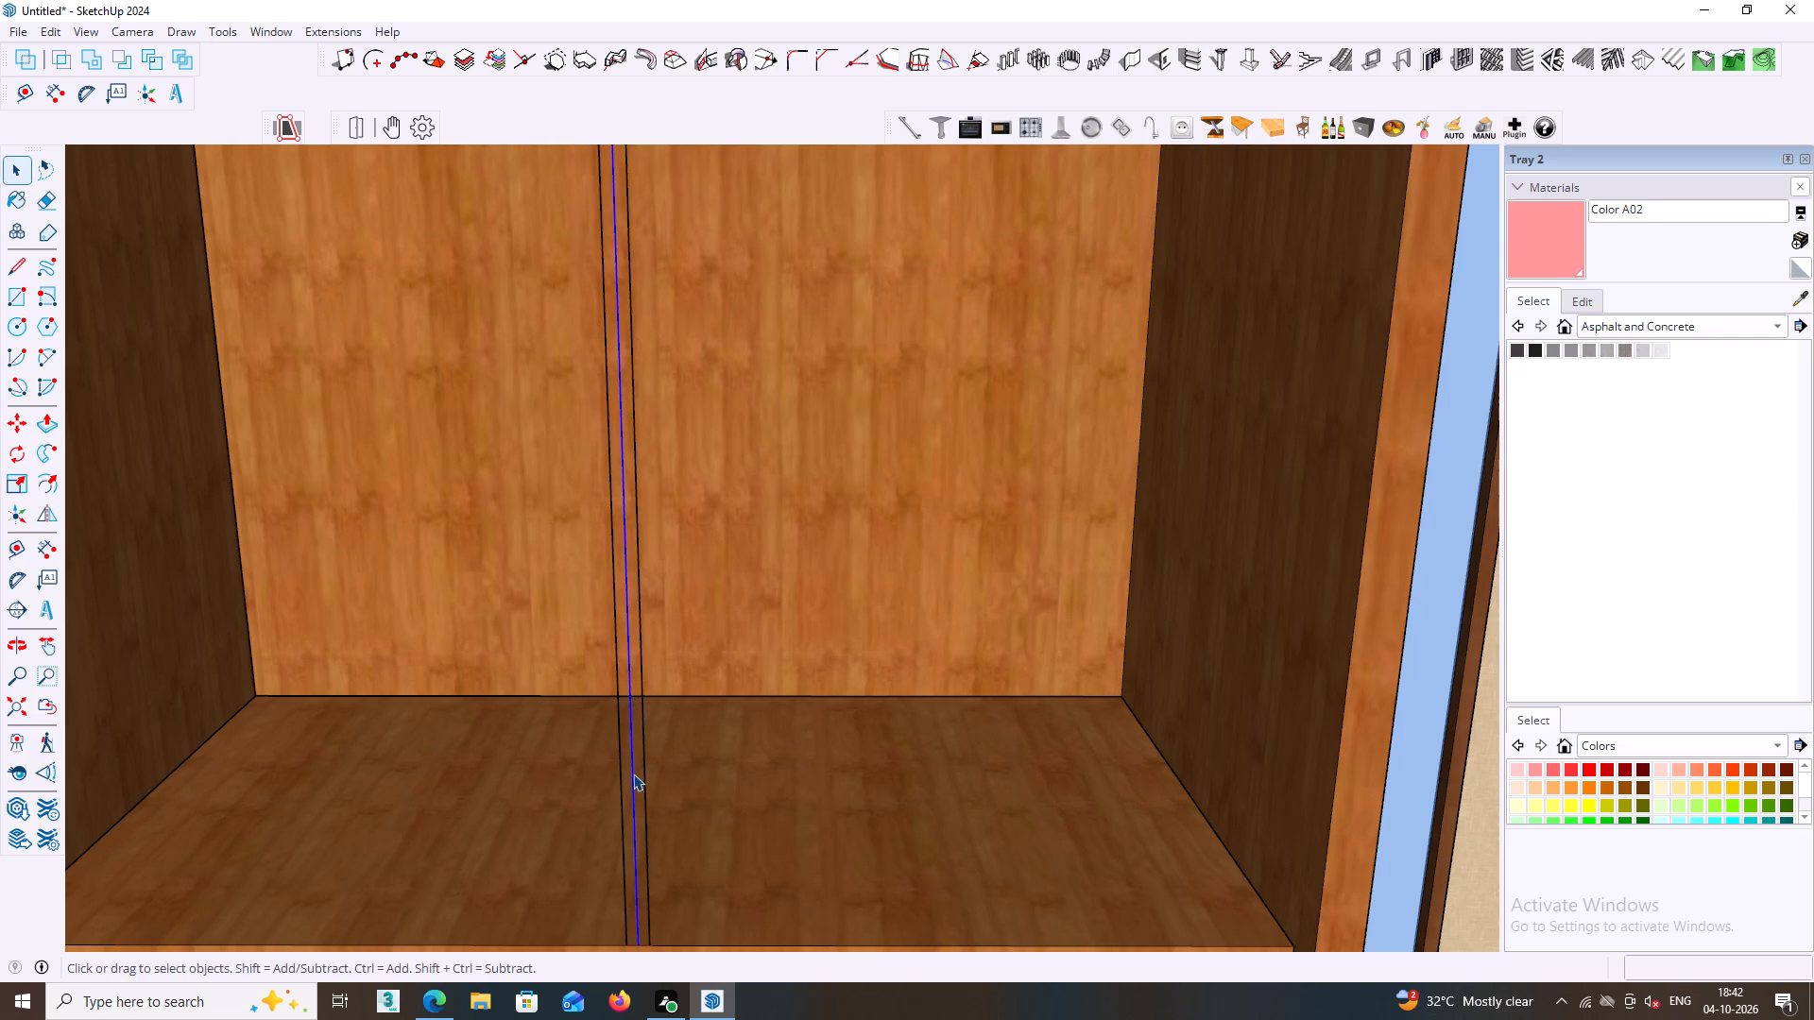
key(Delete)
Draw a vertical rectangle about 11/16" by 3' 4 9/16" between the two offset lines, from the shelf to the compartment's top.
scroll(632, 778, down, 7)
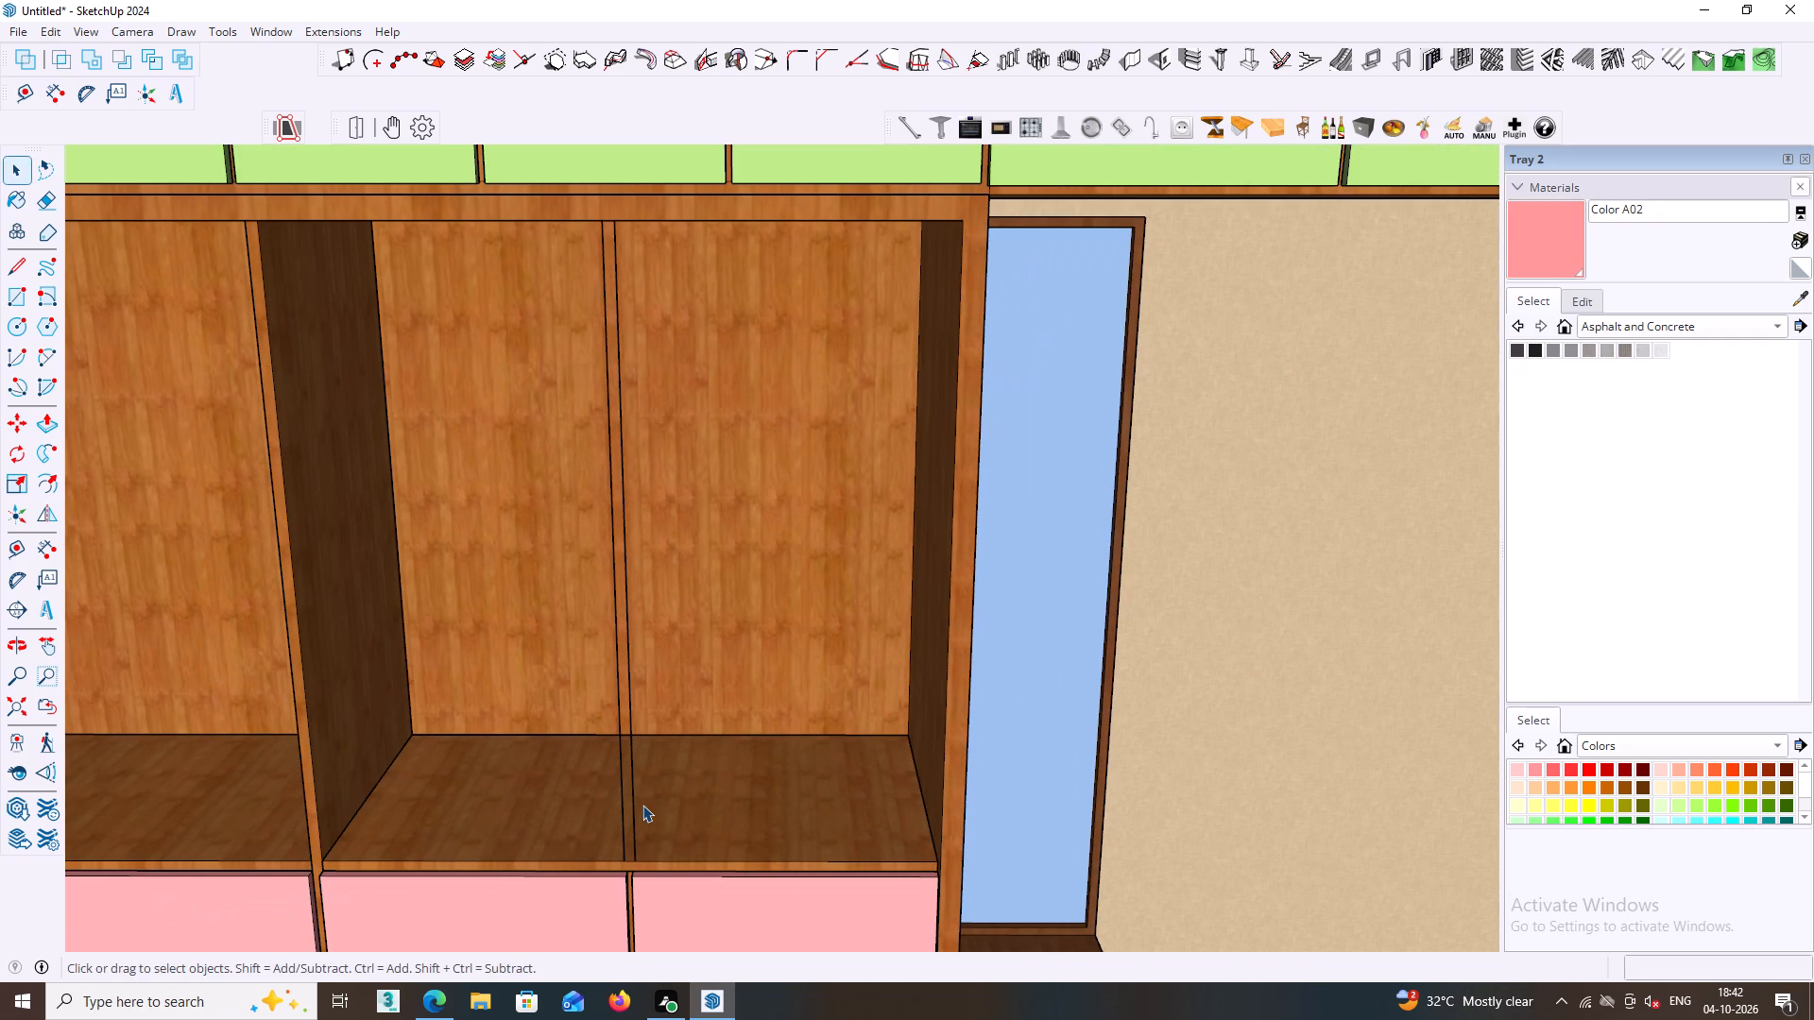
key(r)
scroll(630, 855, up, 10)
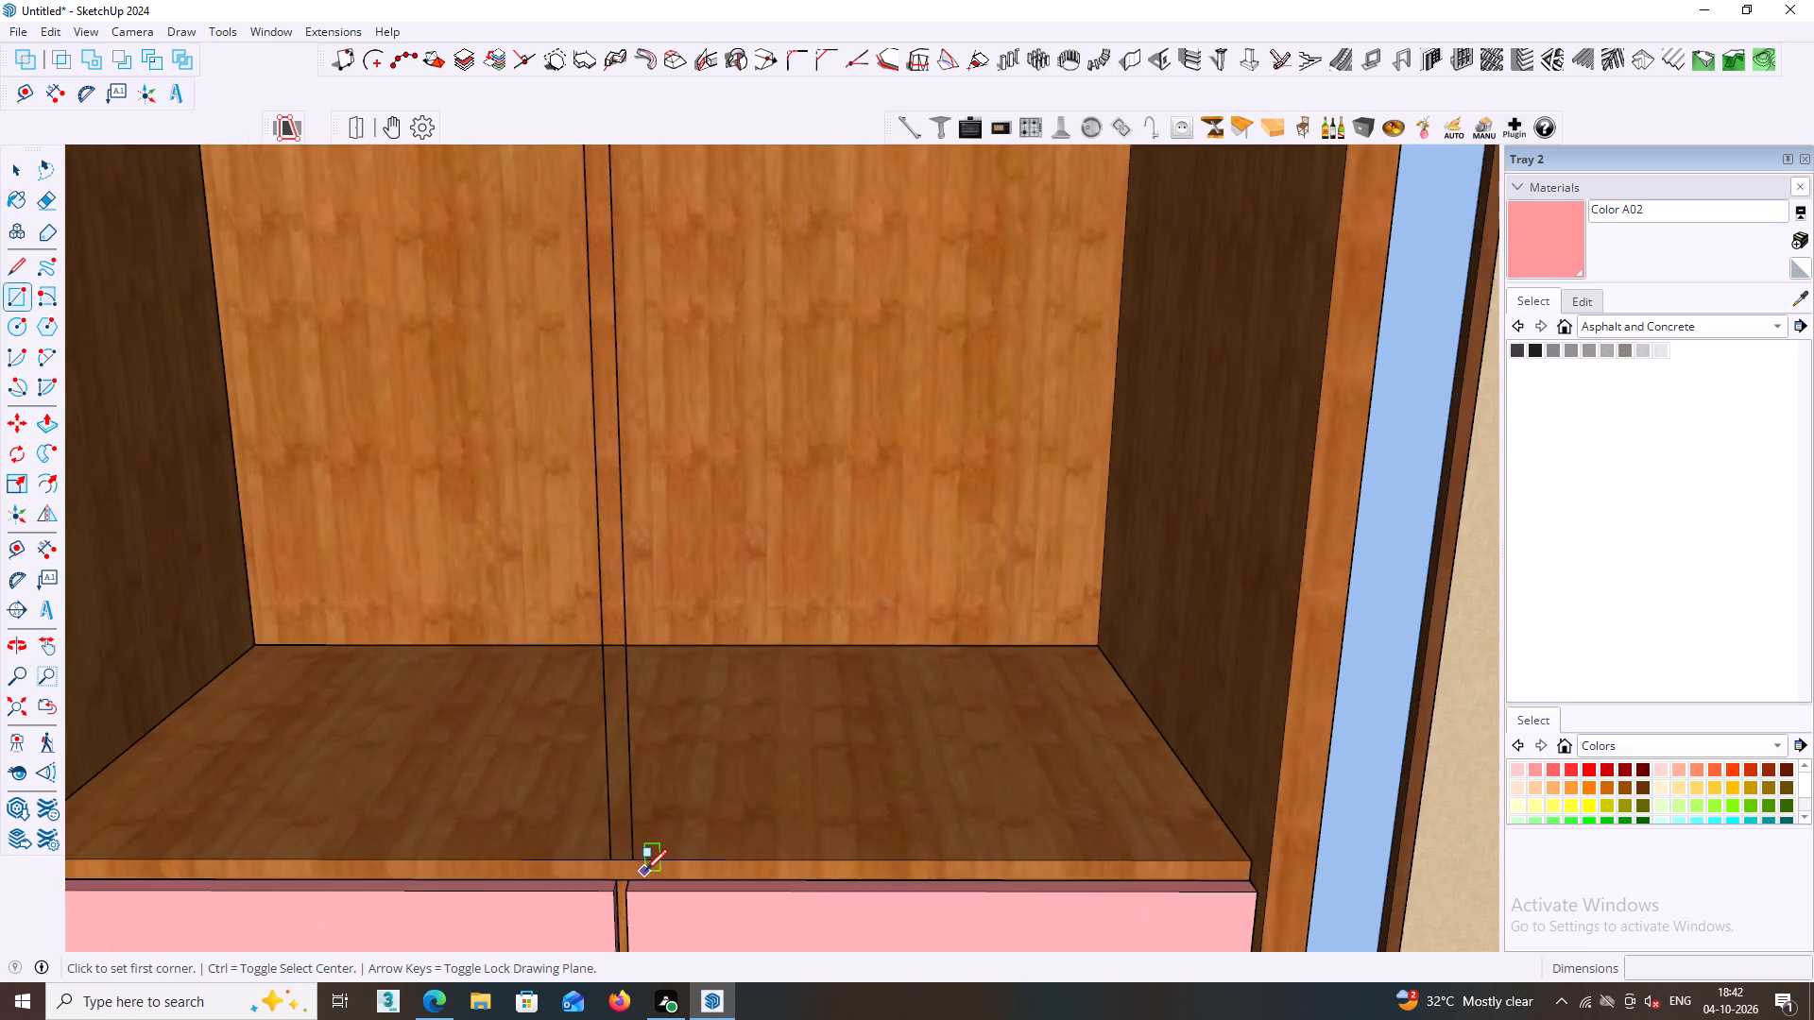
scroll(645, 871, up, 5)
click(620, 852)
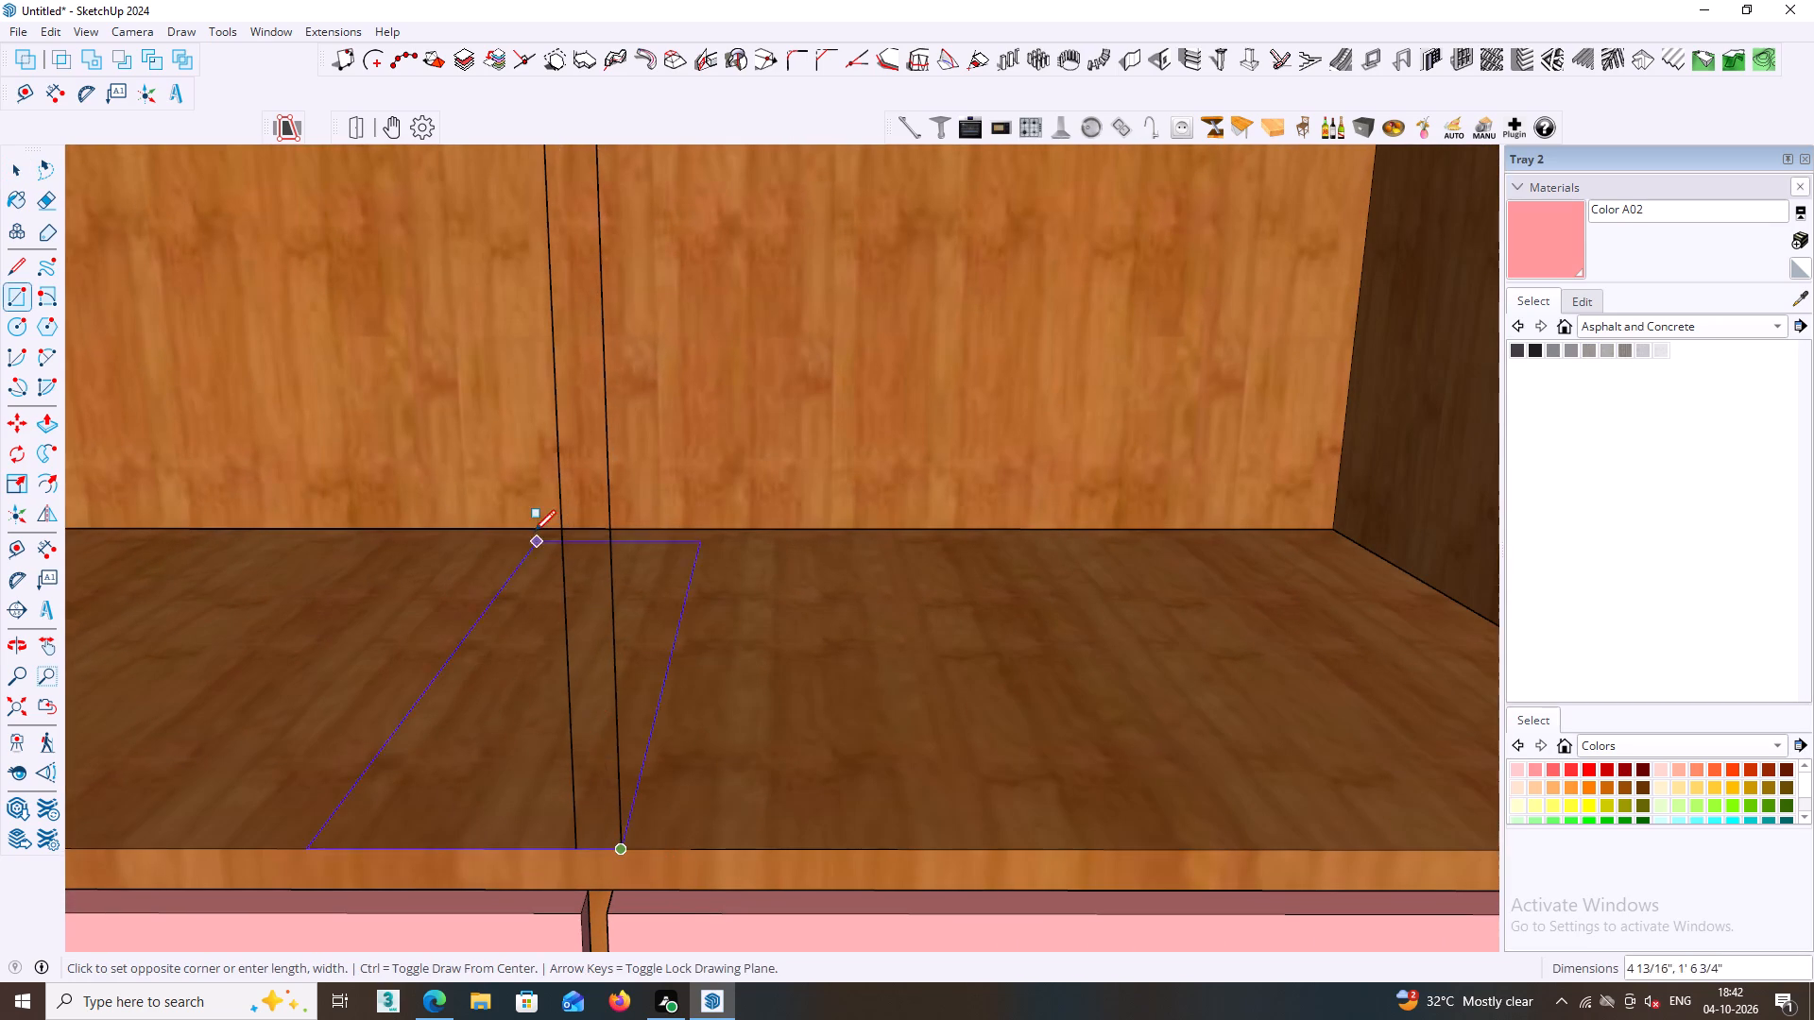
scroll(524, 501, down, 3)
key(Left)
scroll(553, 485, down, 2)
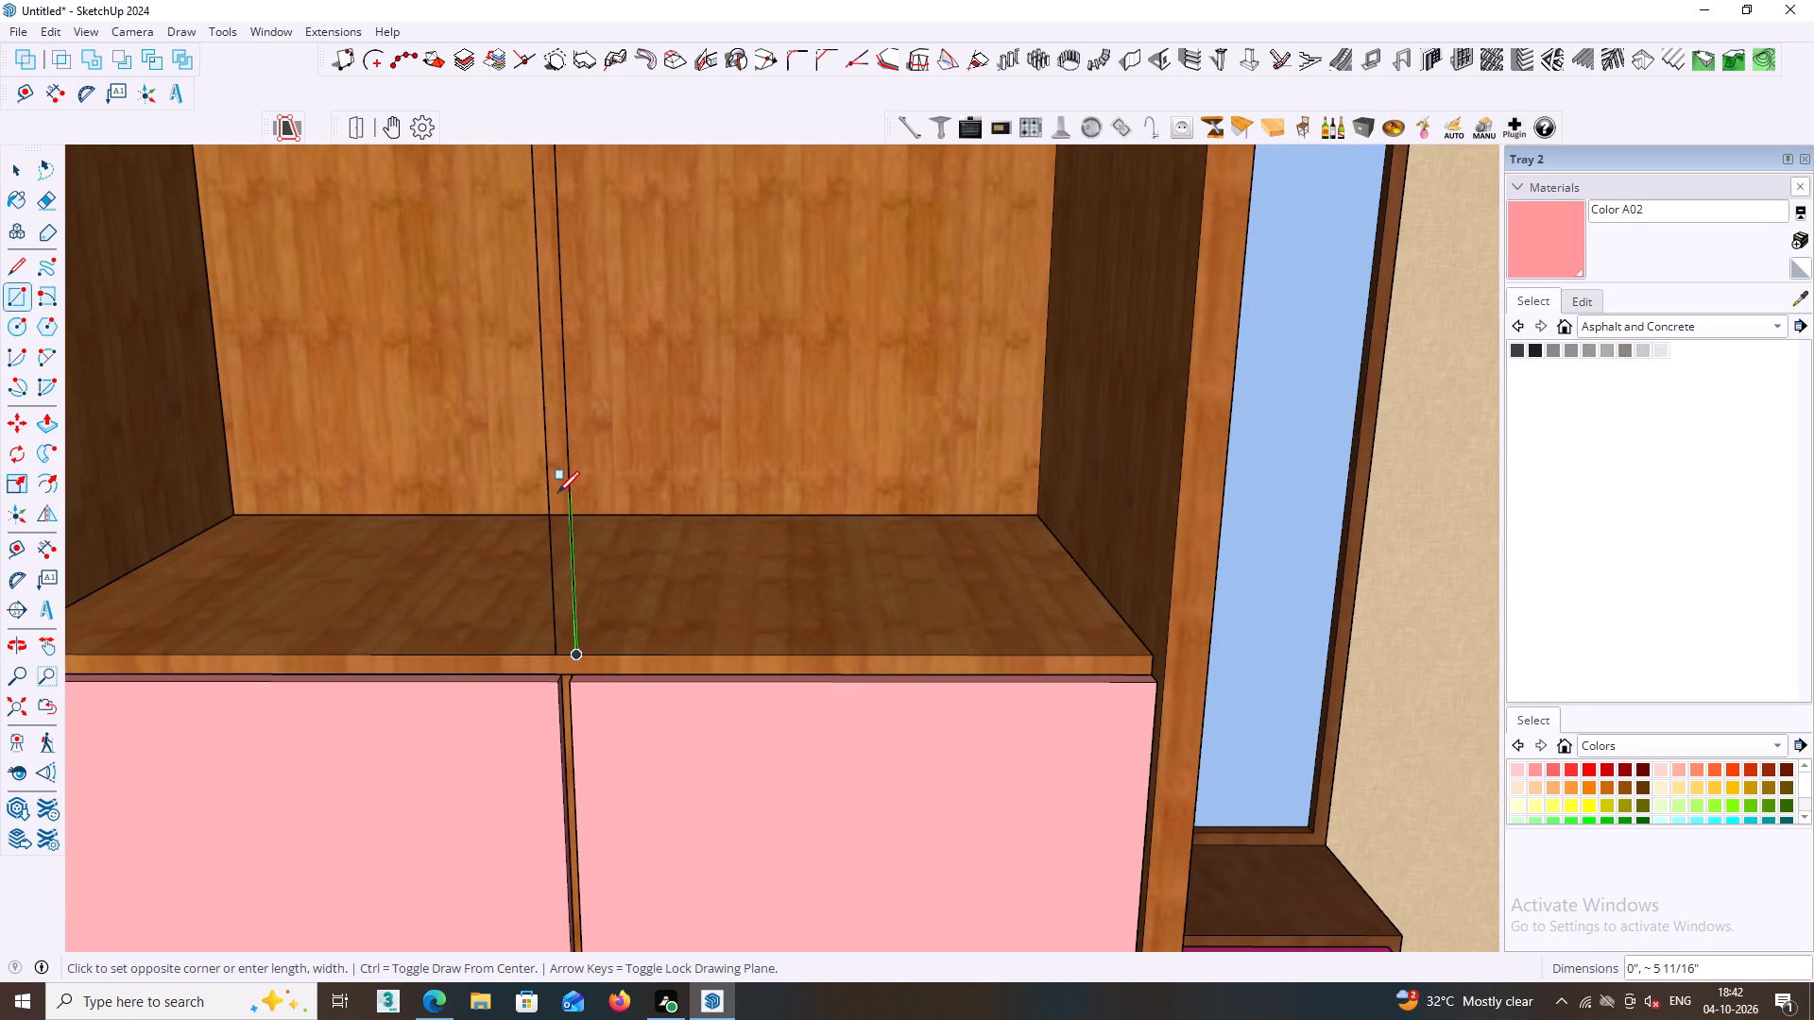
shift+middle_drag(557, 493, 649, 831)
scroll(643, 555, down, 3)
middle_drag(693, 501, 693, 959)
middle_drag(693, 893, 658, 711)
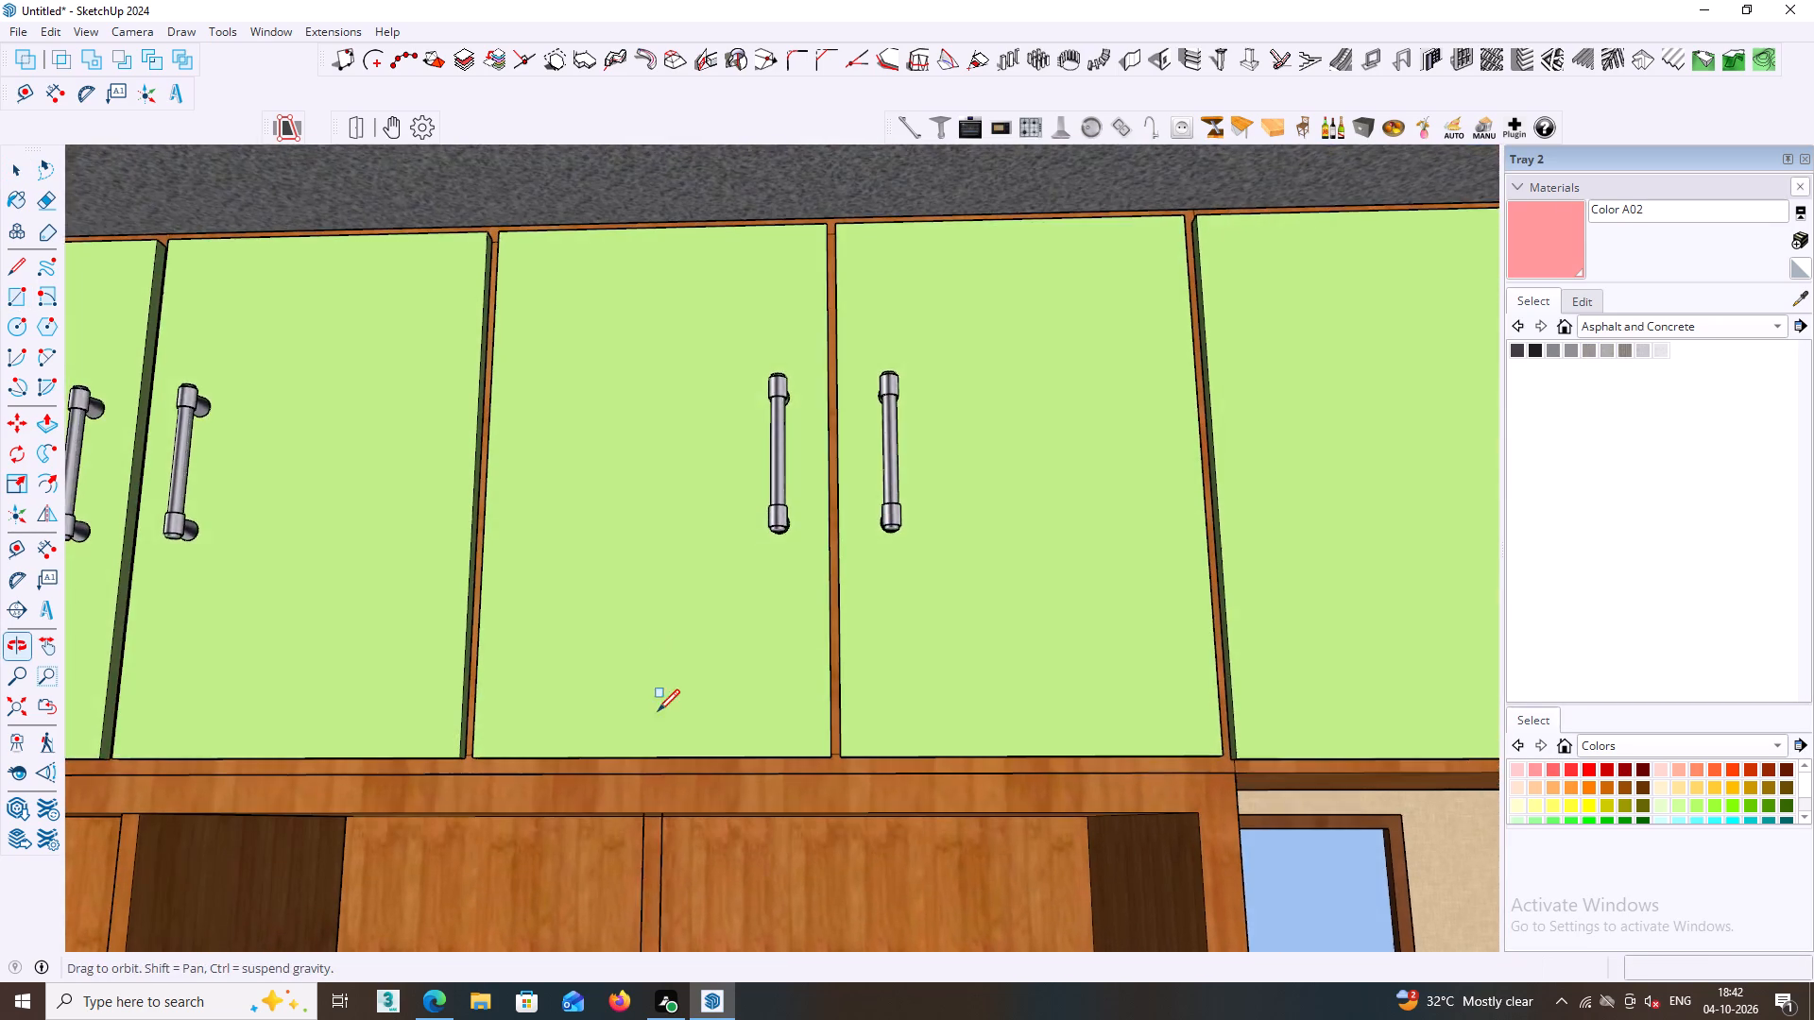
middle_drag(658, 711, 667, 657)
scroll(643, 790, up, 2)
middle_drag(642, 837, 644, 708)
scroll(638, 804, up, 3)
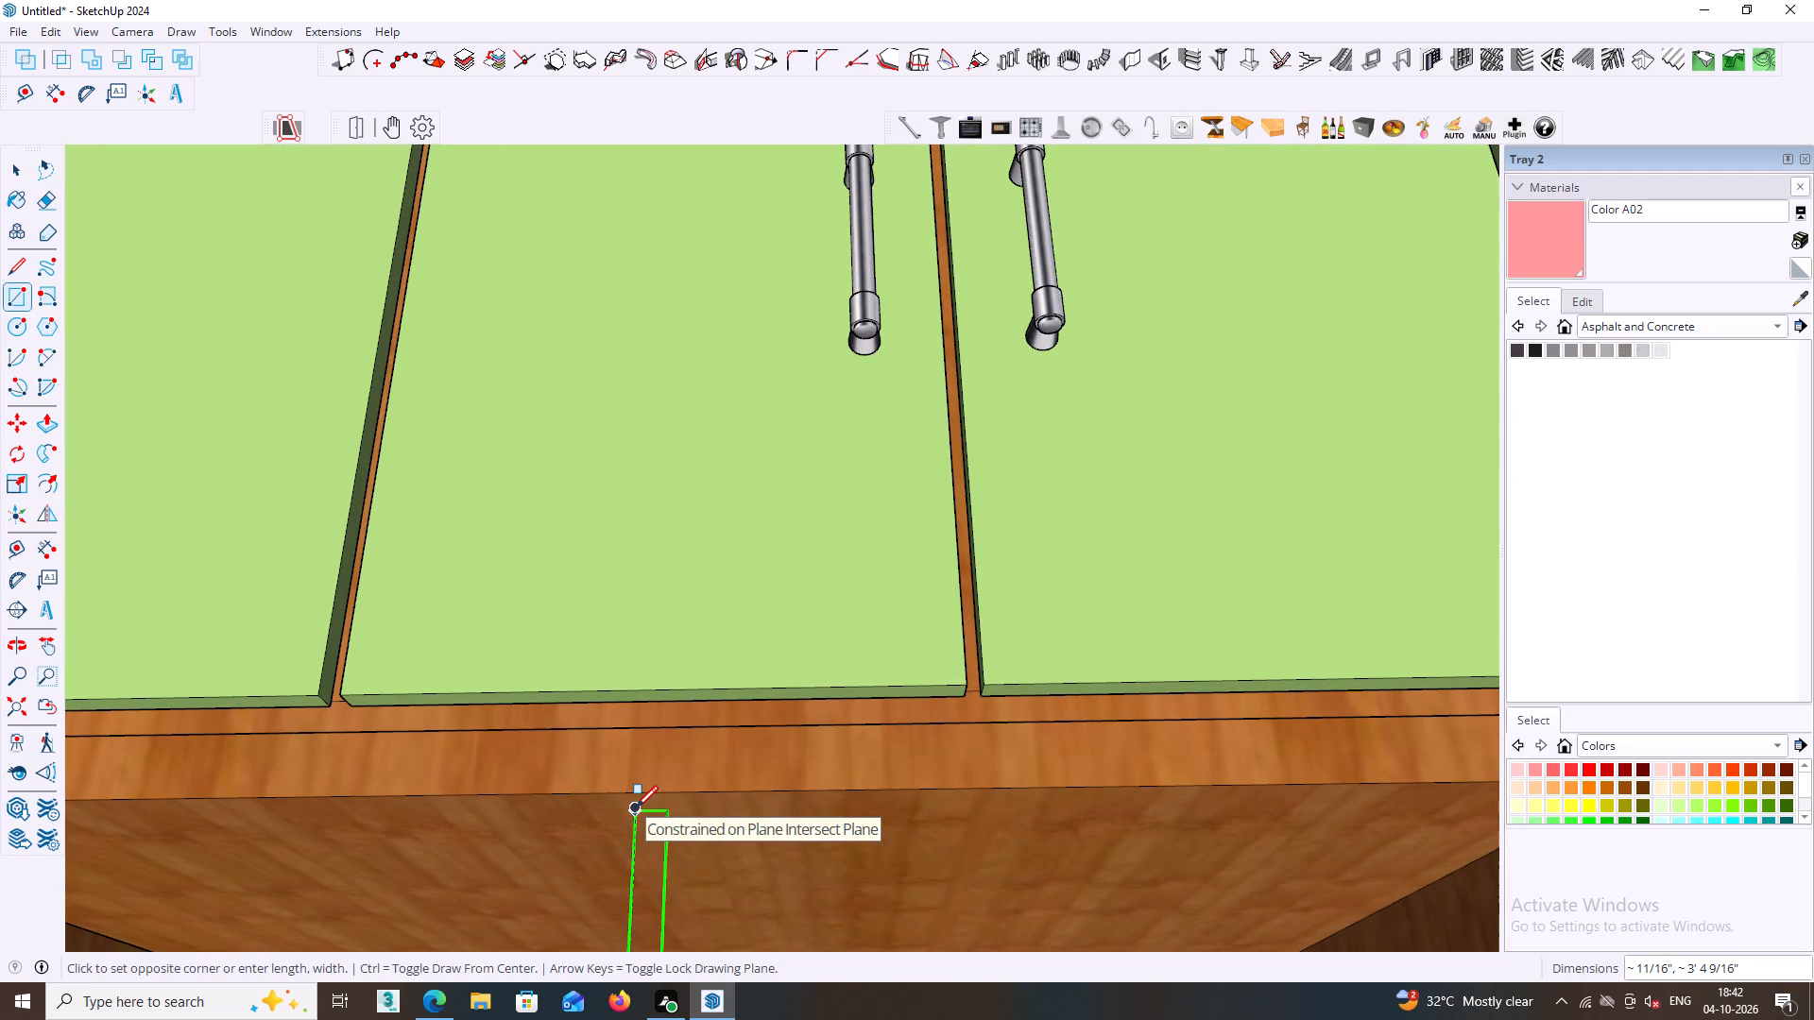
scroll(635, 809, up, 7)
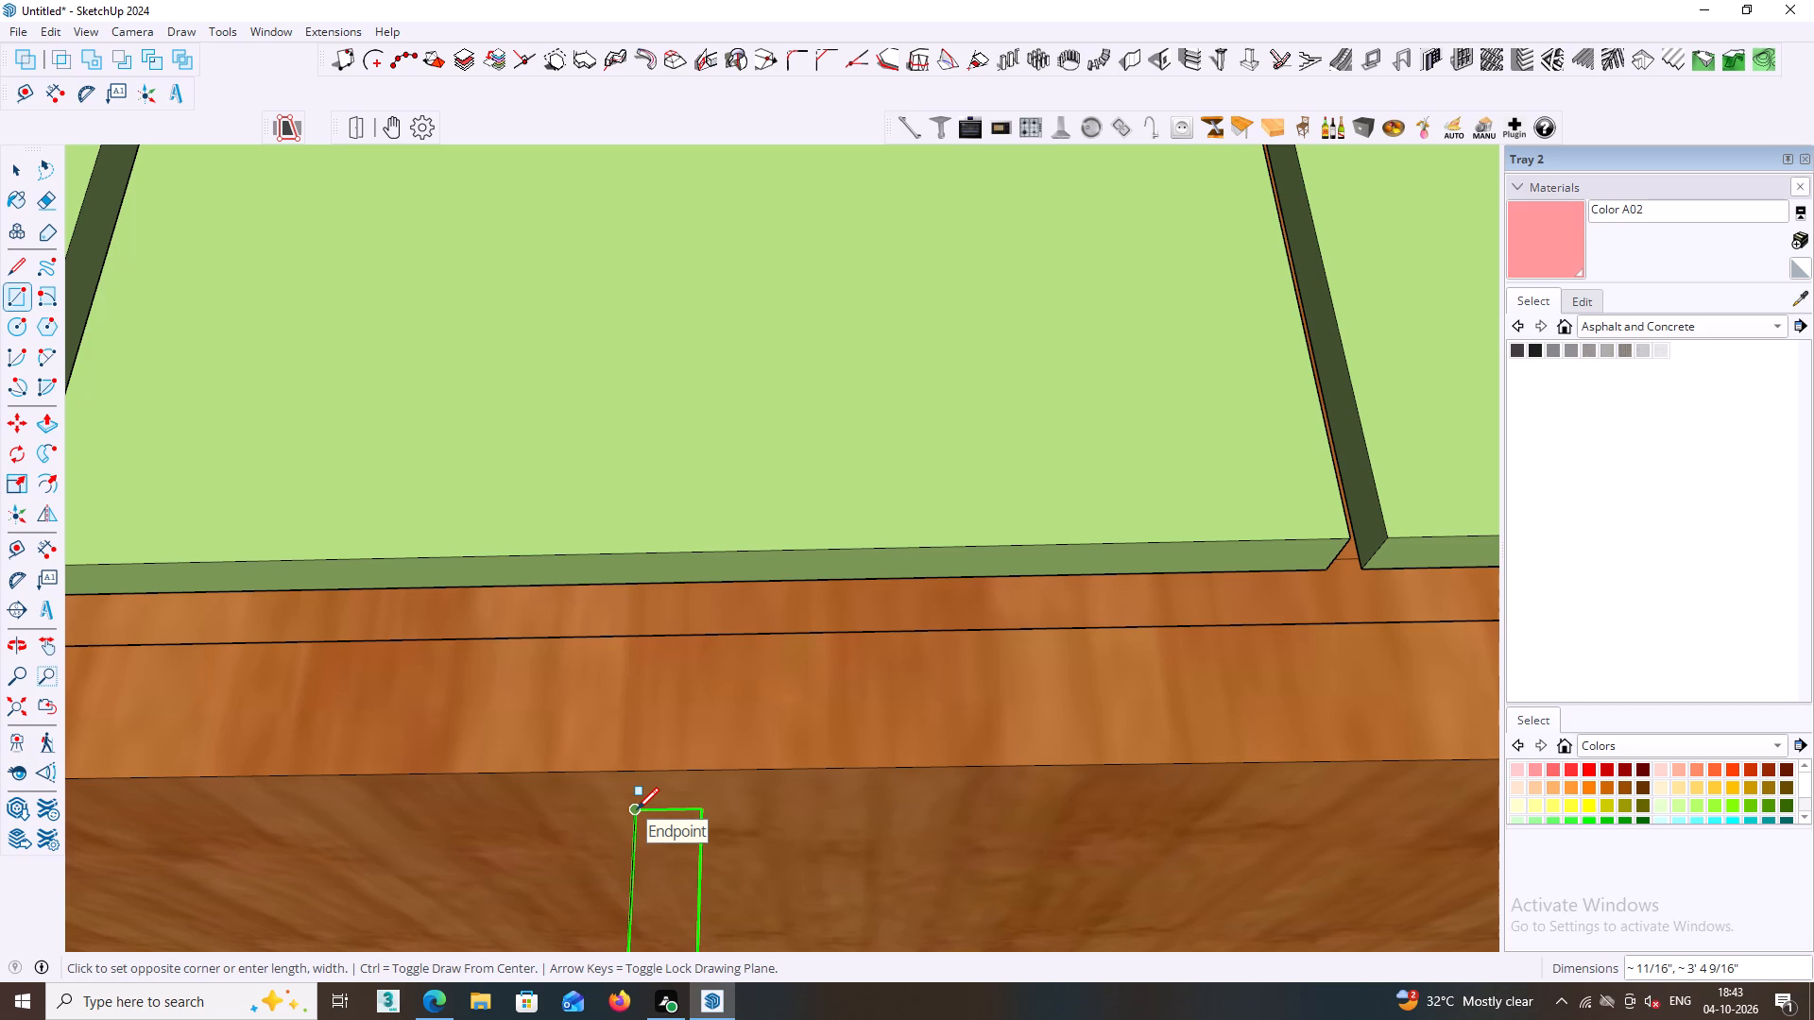
click(637, 809)
scroll(638, 809, down, 13)
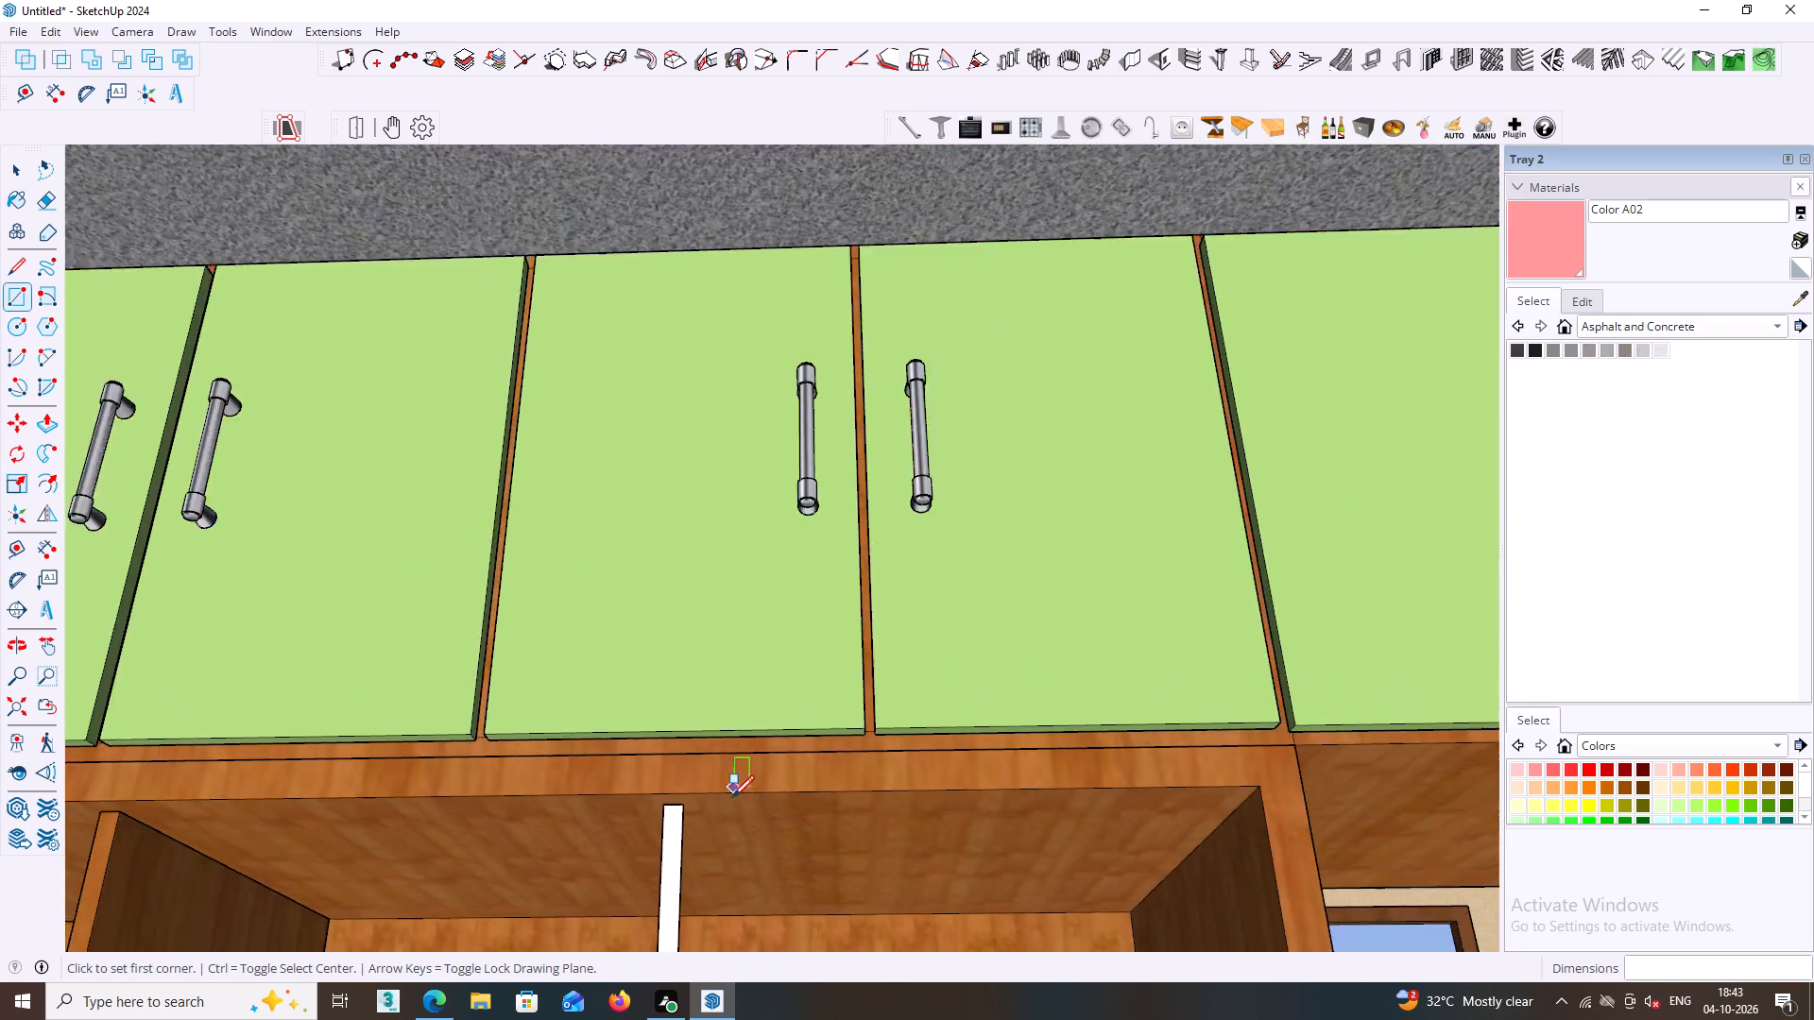
scroll(732, 797, down, 10)
key(space)
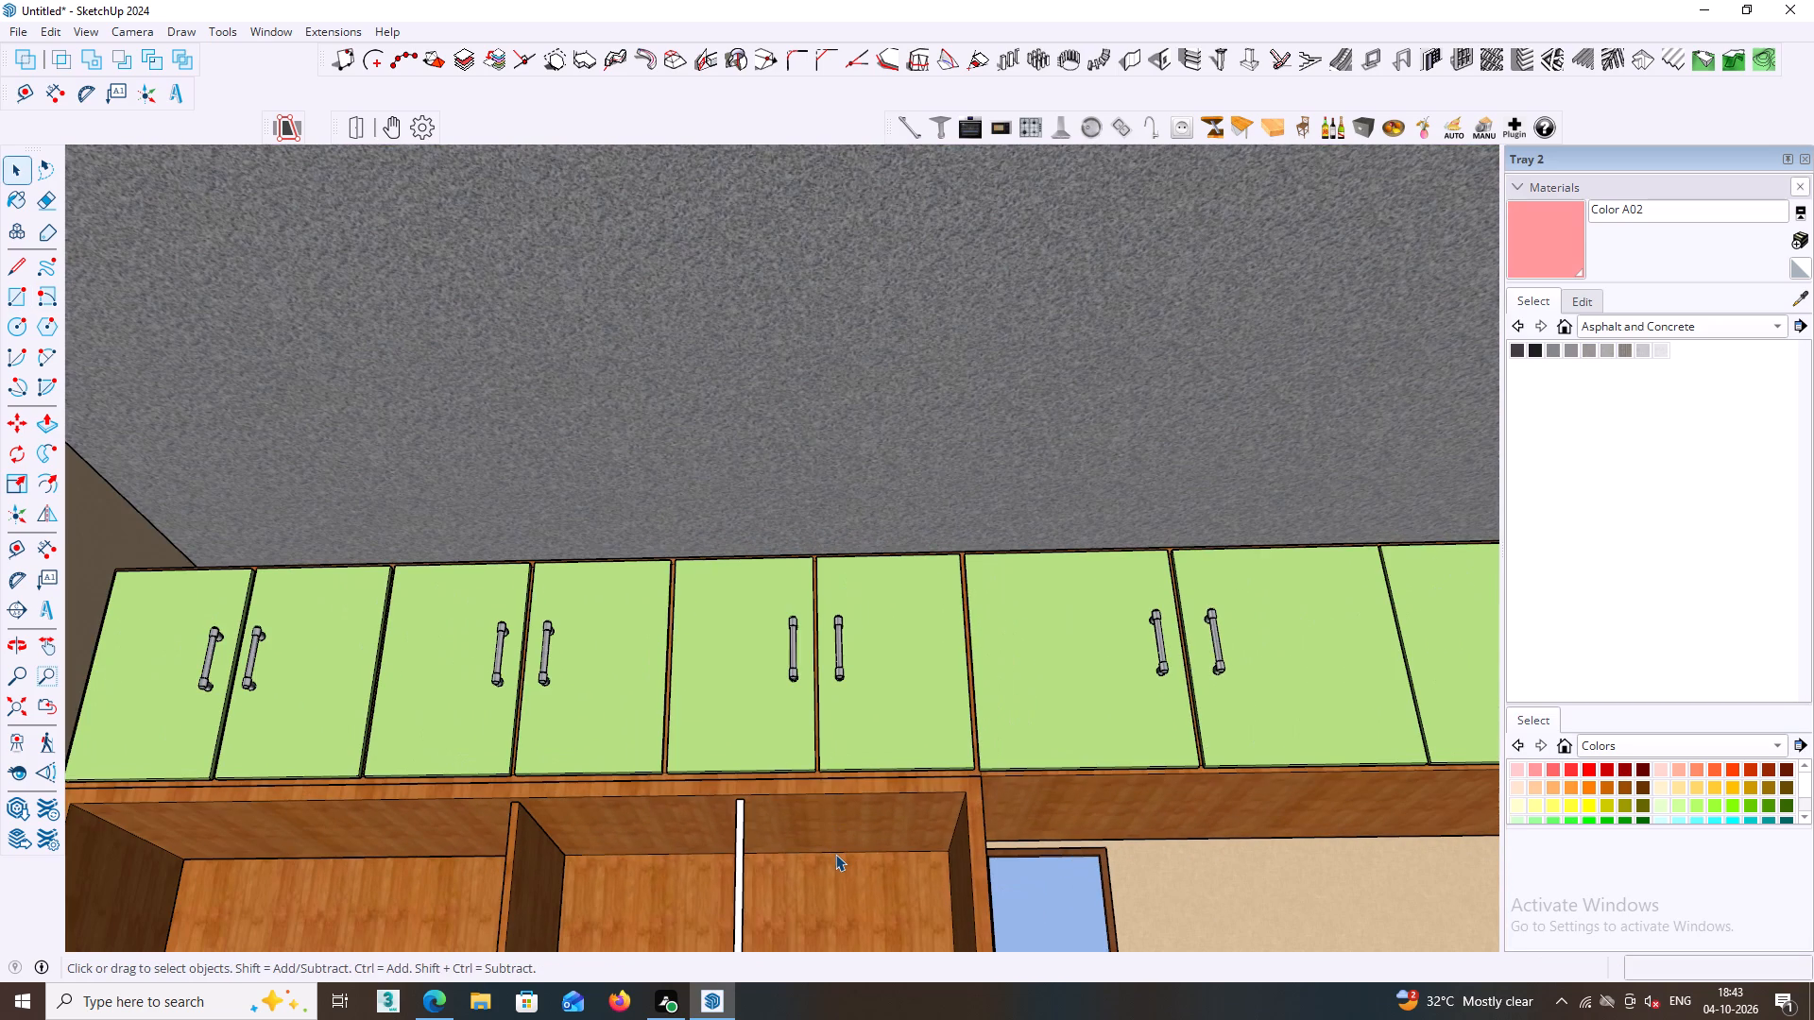
Make the narrow white strip face and its edges a group.
scroll(835, 854, down, 2)
middle_drag(830, 871, 827, 1019)
middle_drag(795, 858, 748, 677)
middle_drag(751, 712, 744, 910)
middle_drag(734, 889, 735, 840)
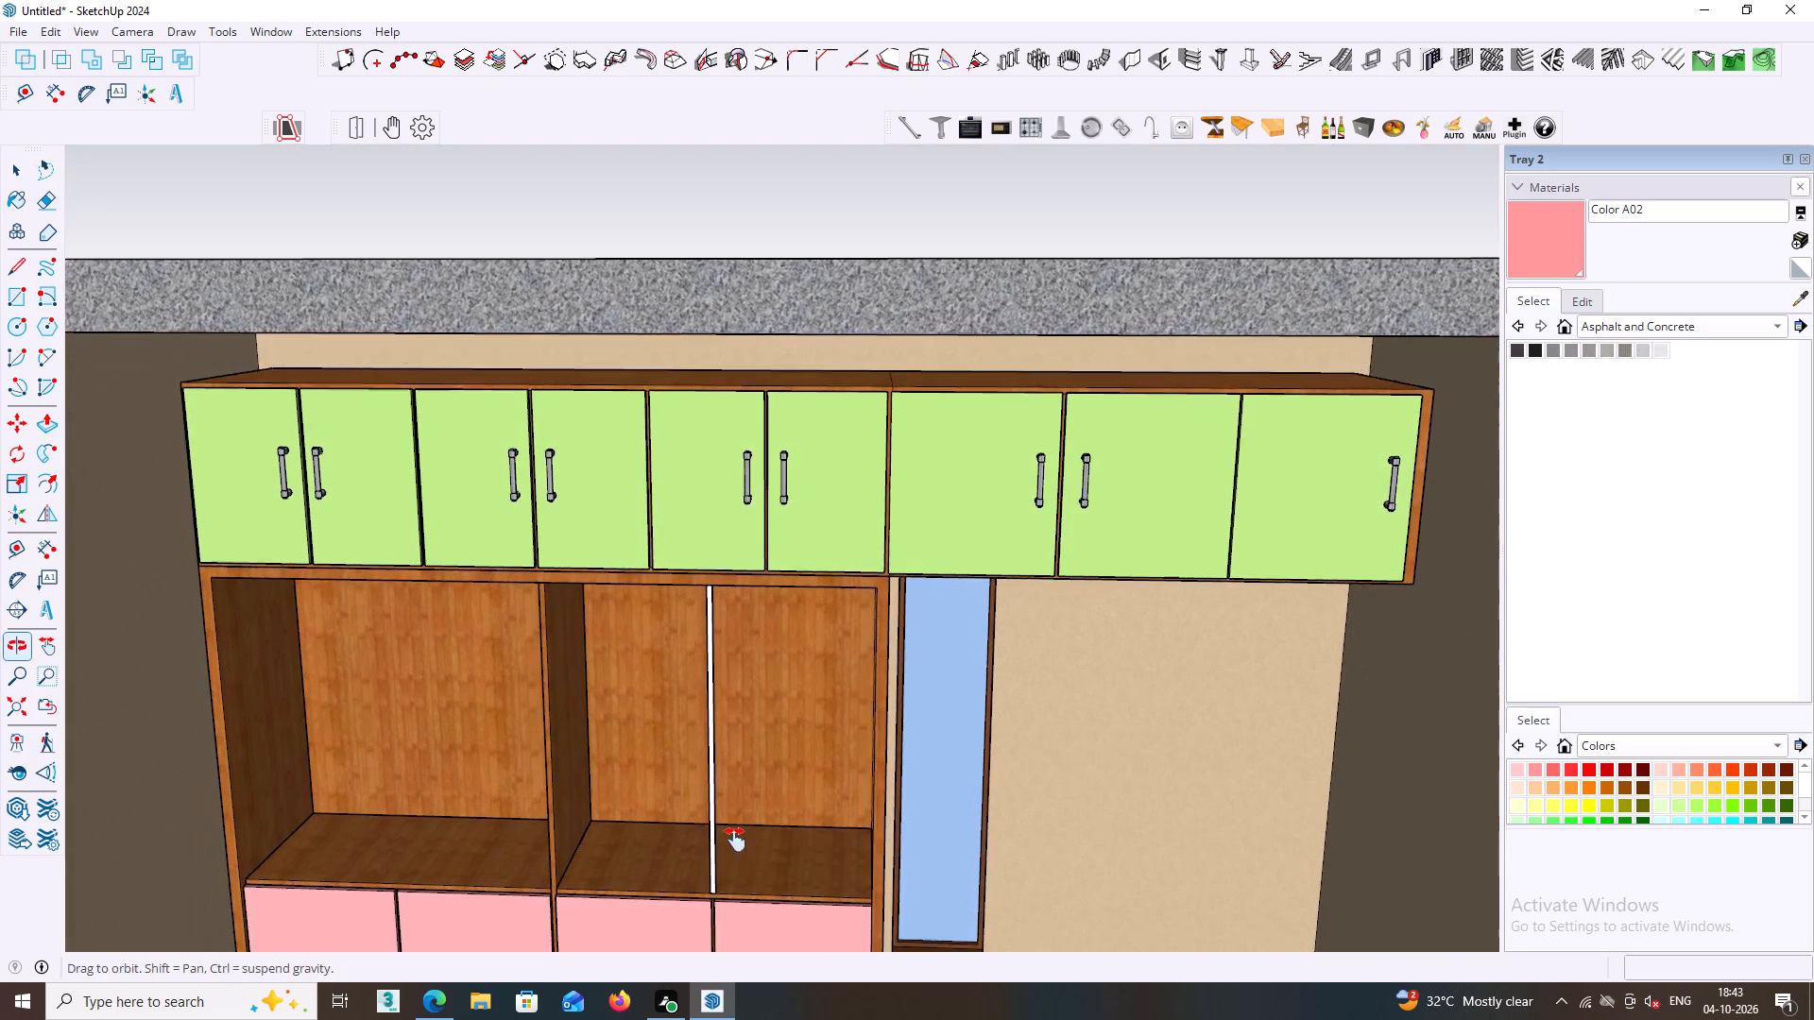
middle_drag(735, 840, 734, 817)
scroll(727, 842, up, 11)
middle_click(731, 811)
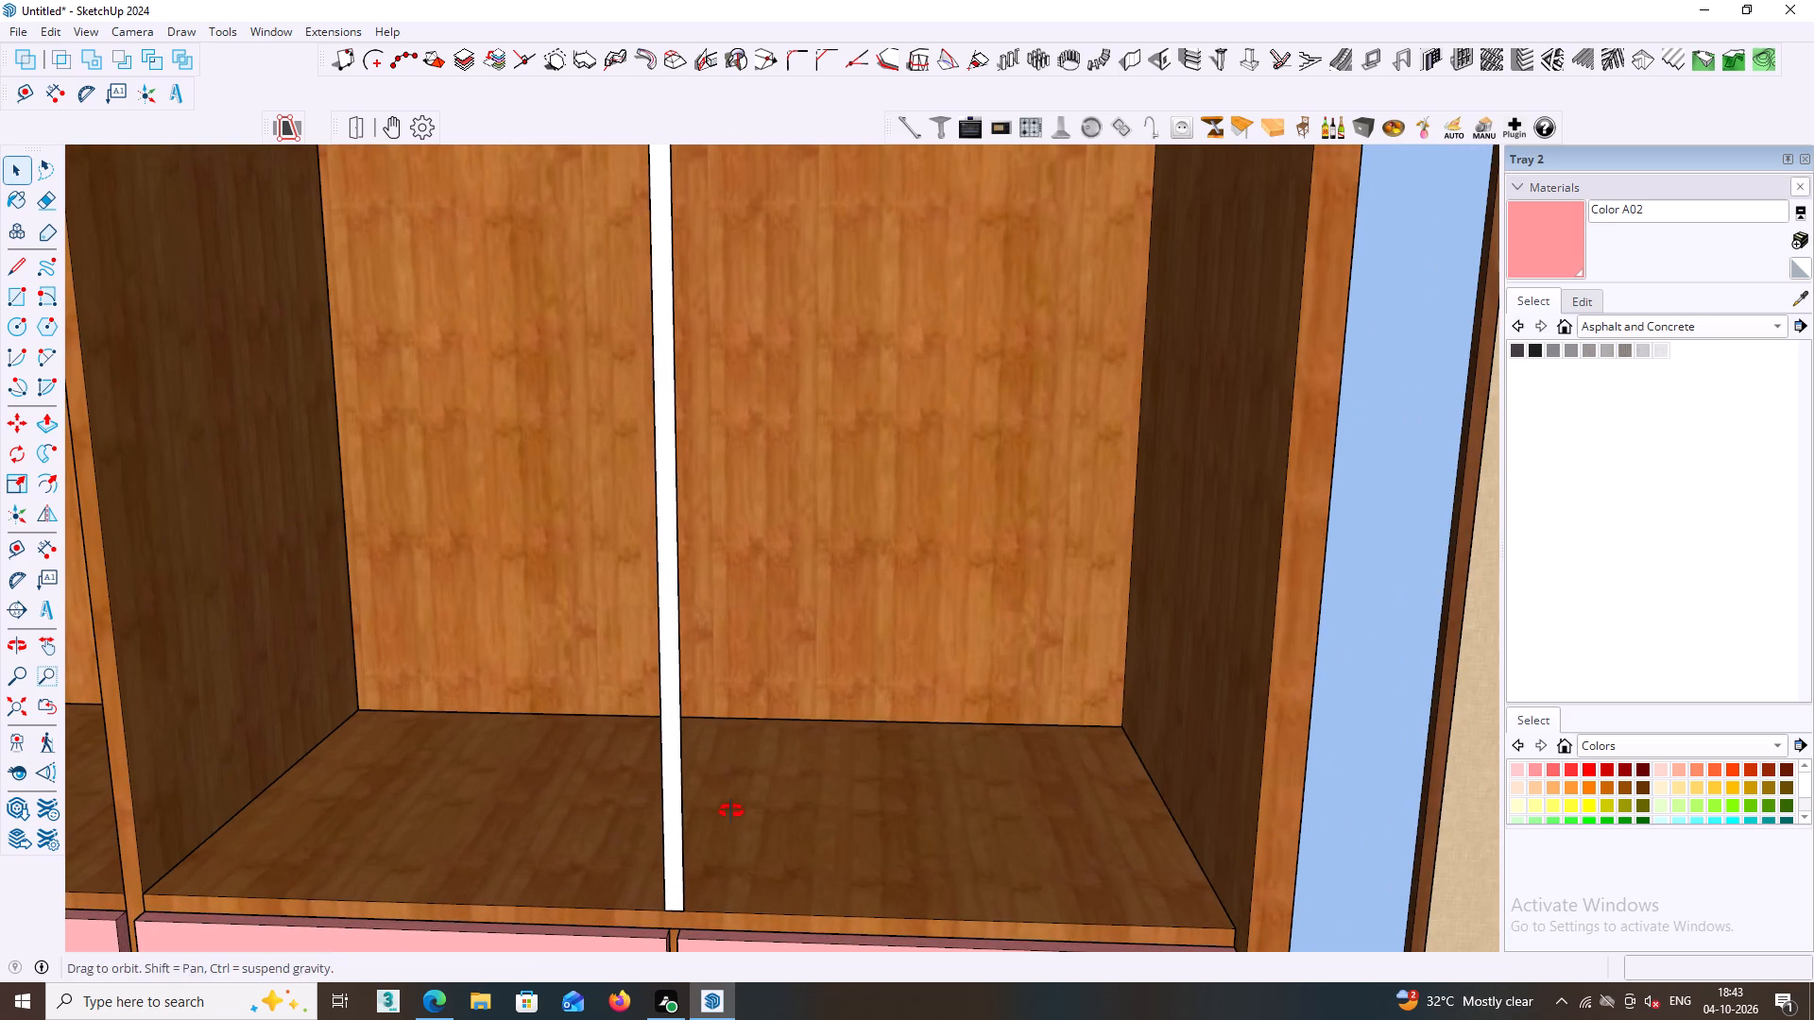
middle_drag(730, 786, 710, 710)
middle_click(718, 713)
scroll(718, 713, down, 4)
middle_drag(729, 674, 702, 661)
scroll(687, 666, up, 2)
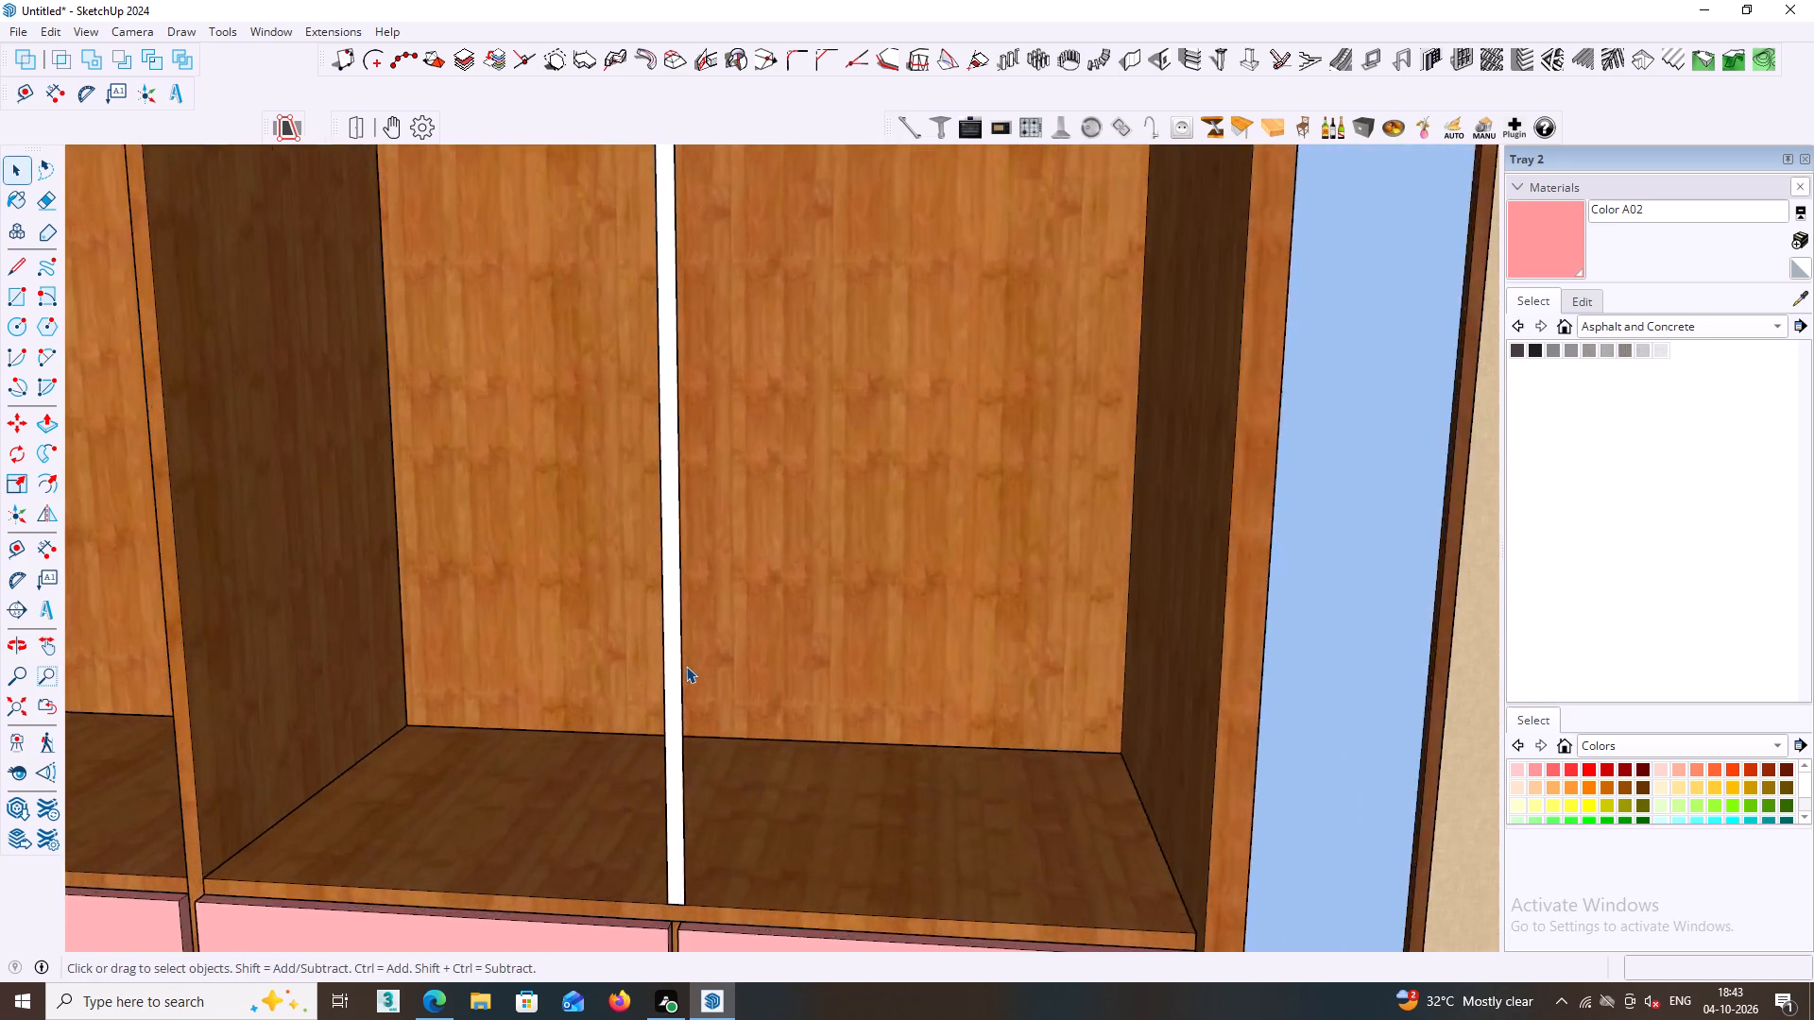
scroll(686, 666, up, 6)
middle_click(685, 668)
click(671, 665)
double_click(671, 665)
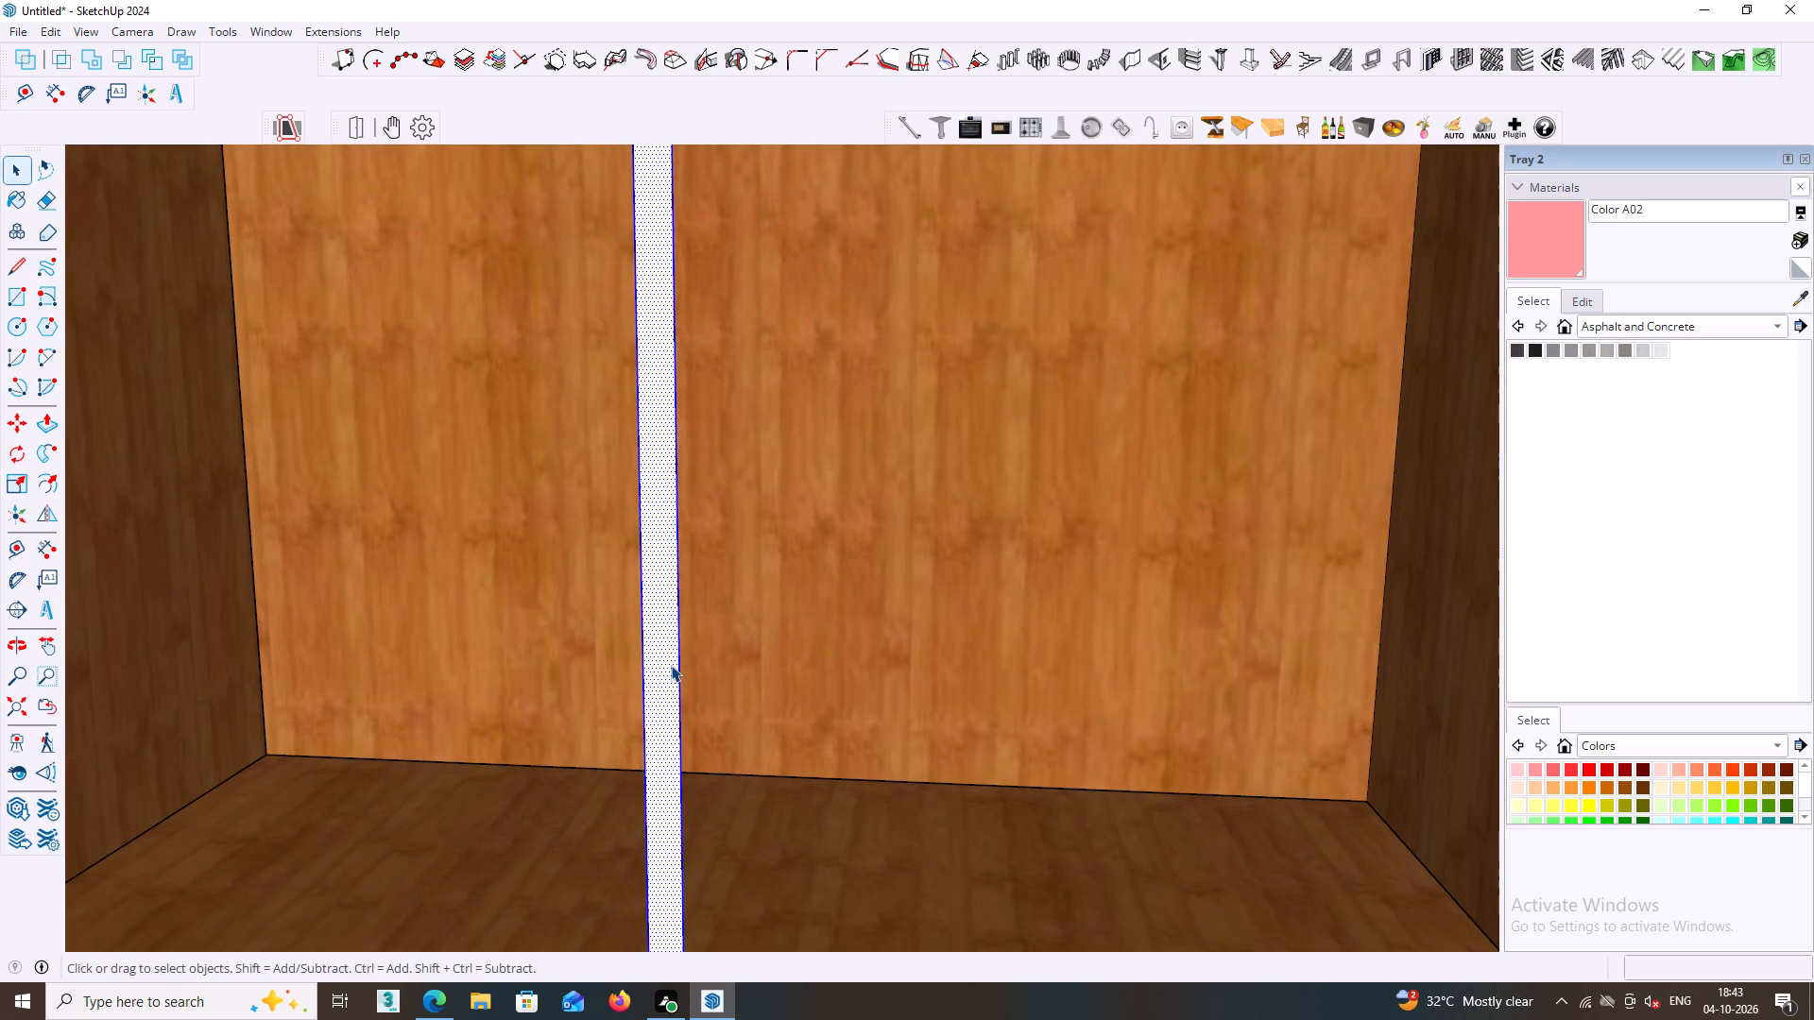
right_click(670, 663)
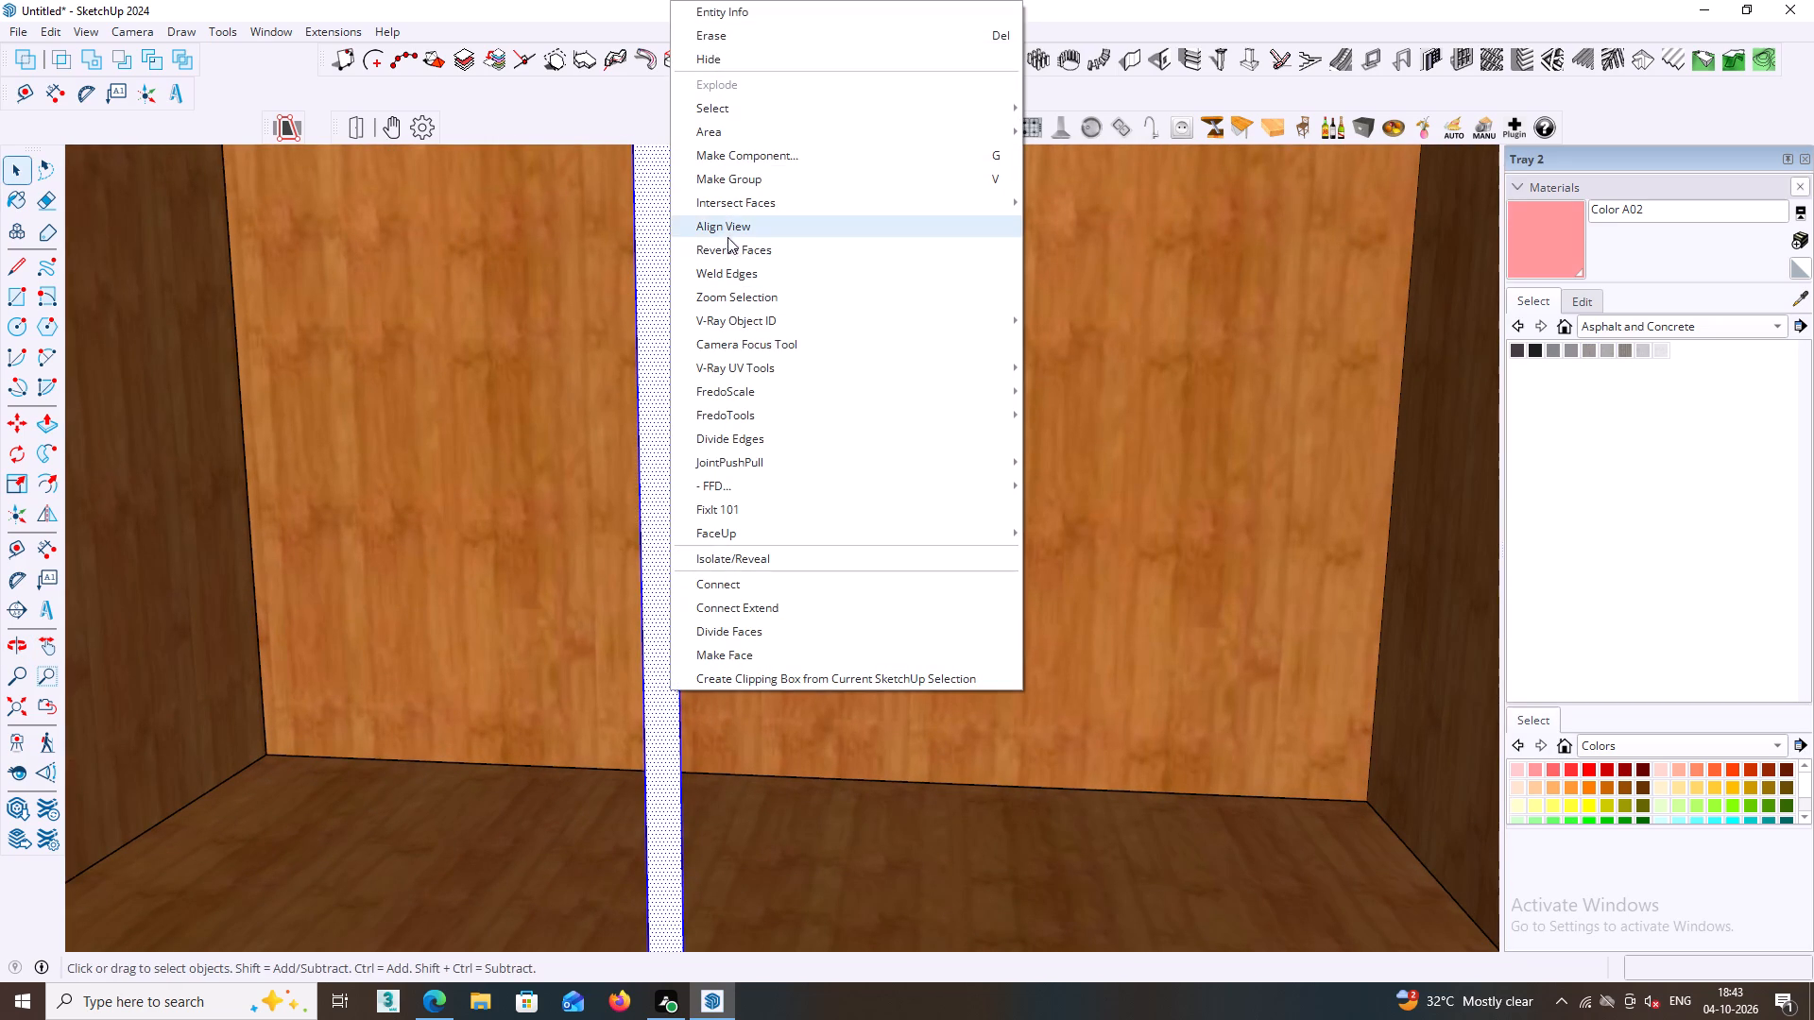
click(737, 180)
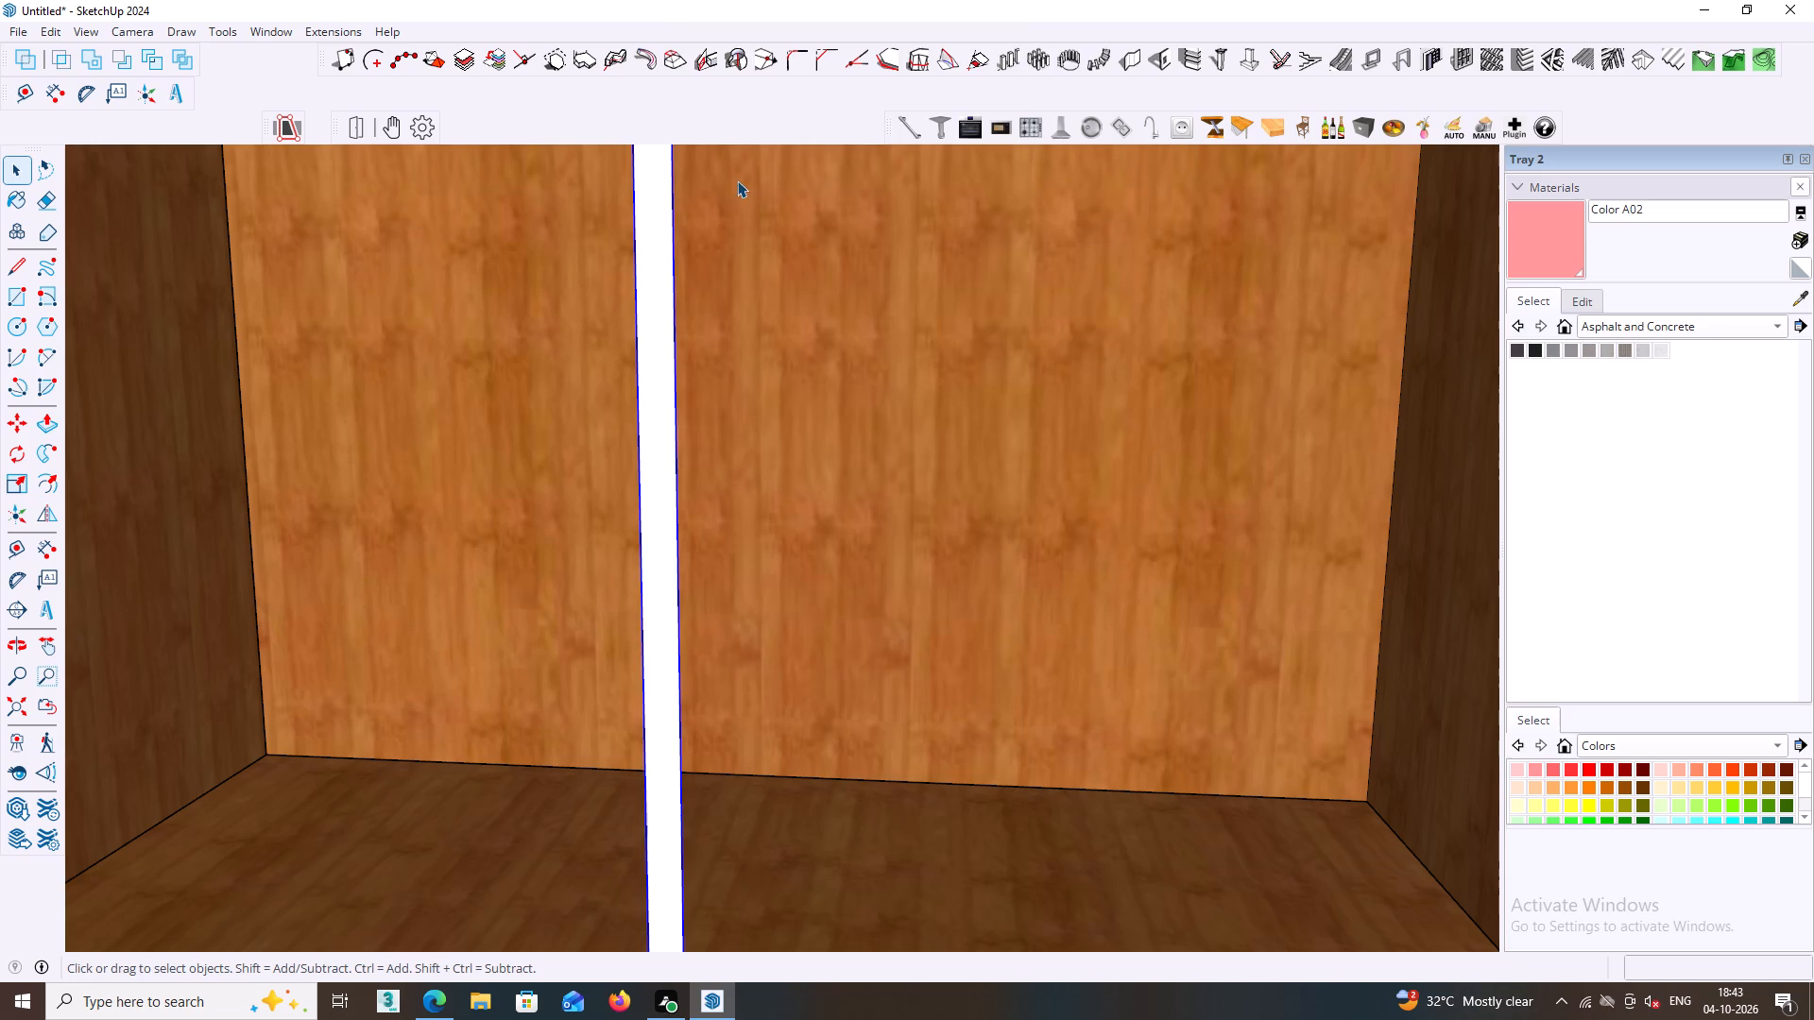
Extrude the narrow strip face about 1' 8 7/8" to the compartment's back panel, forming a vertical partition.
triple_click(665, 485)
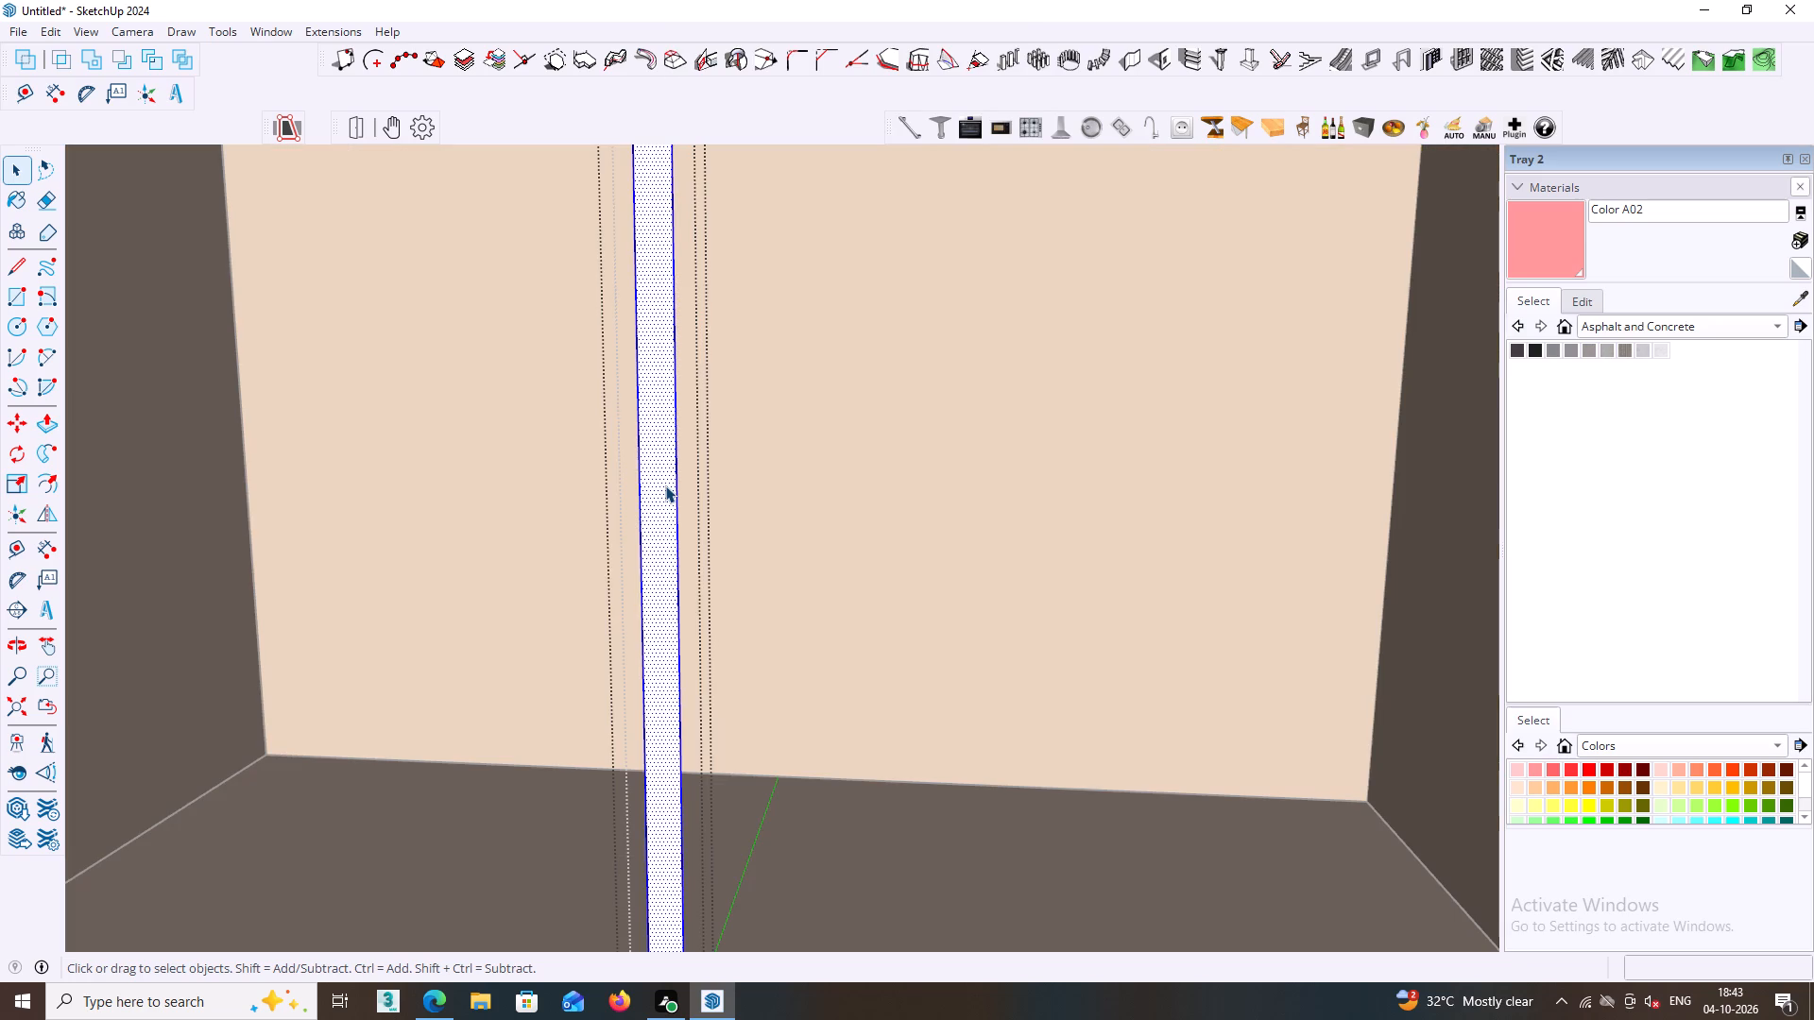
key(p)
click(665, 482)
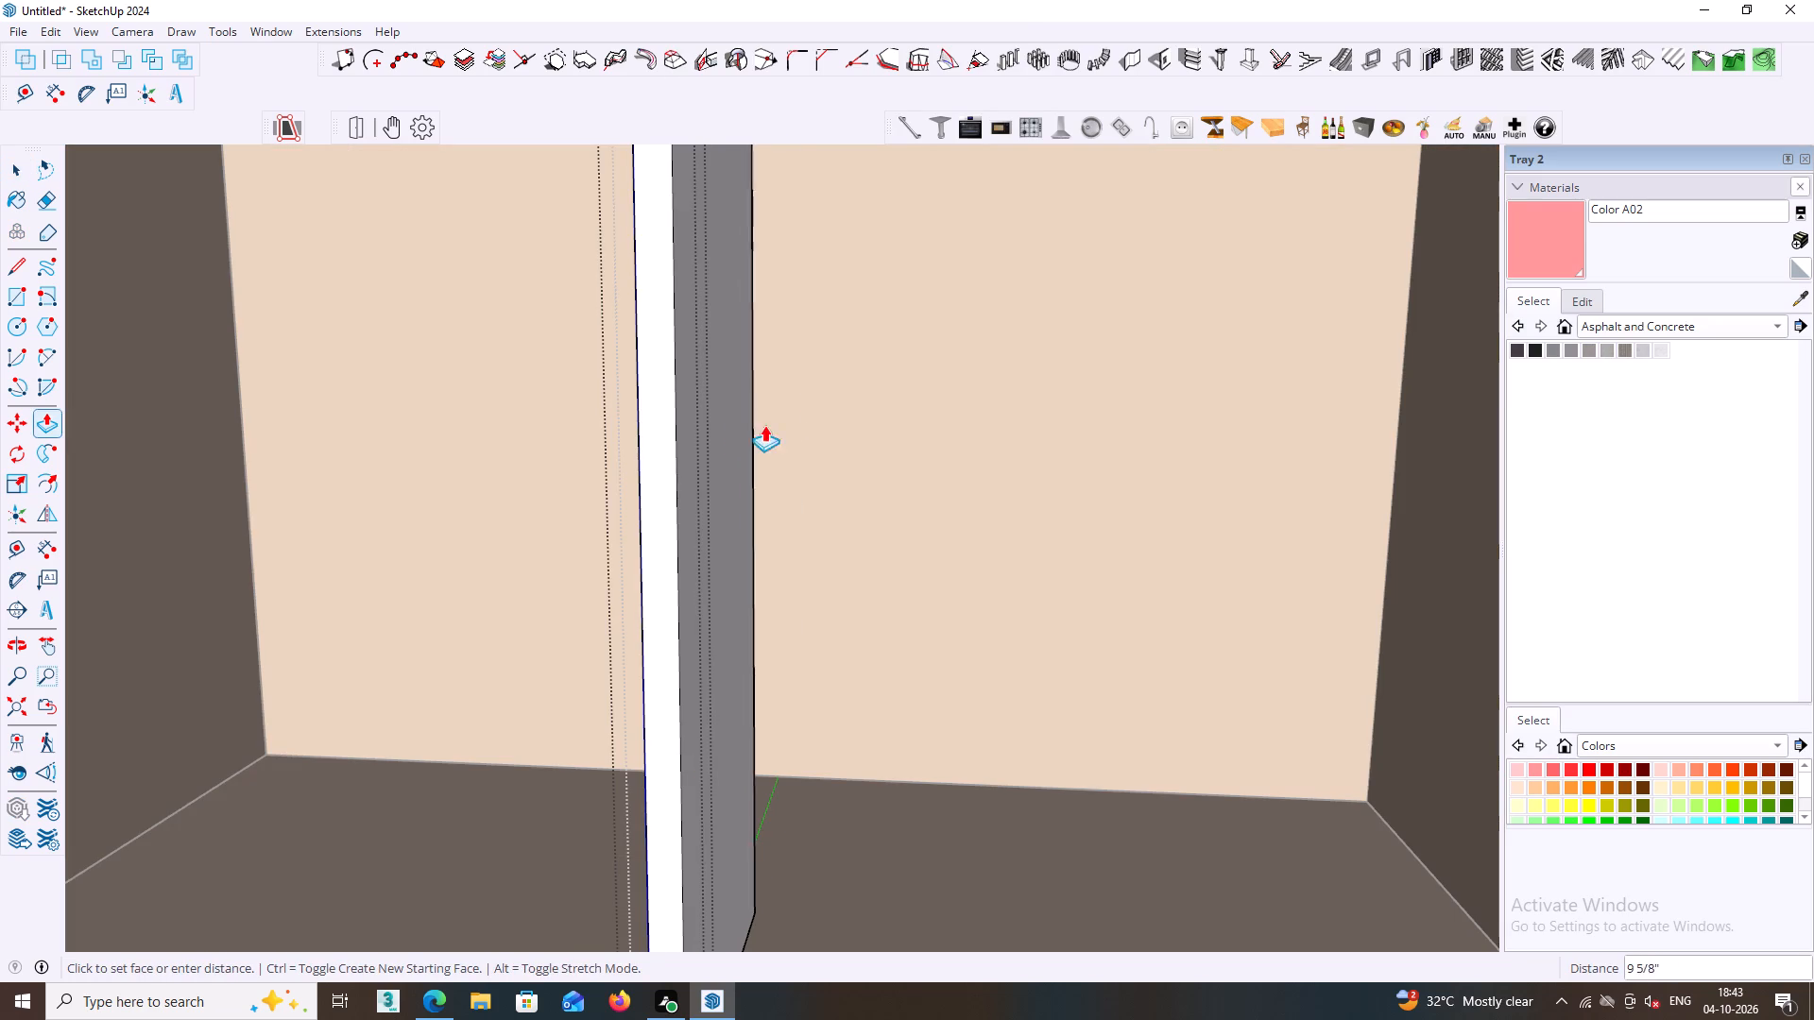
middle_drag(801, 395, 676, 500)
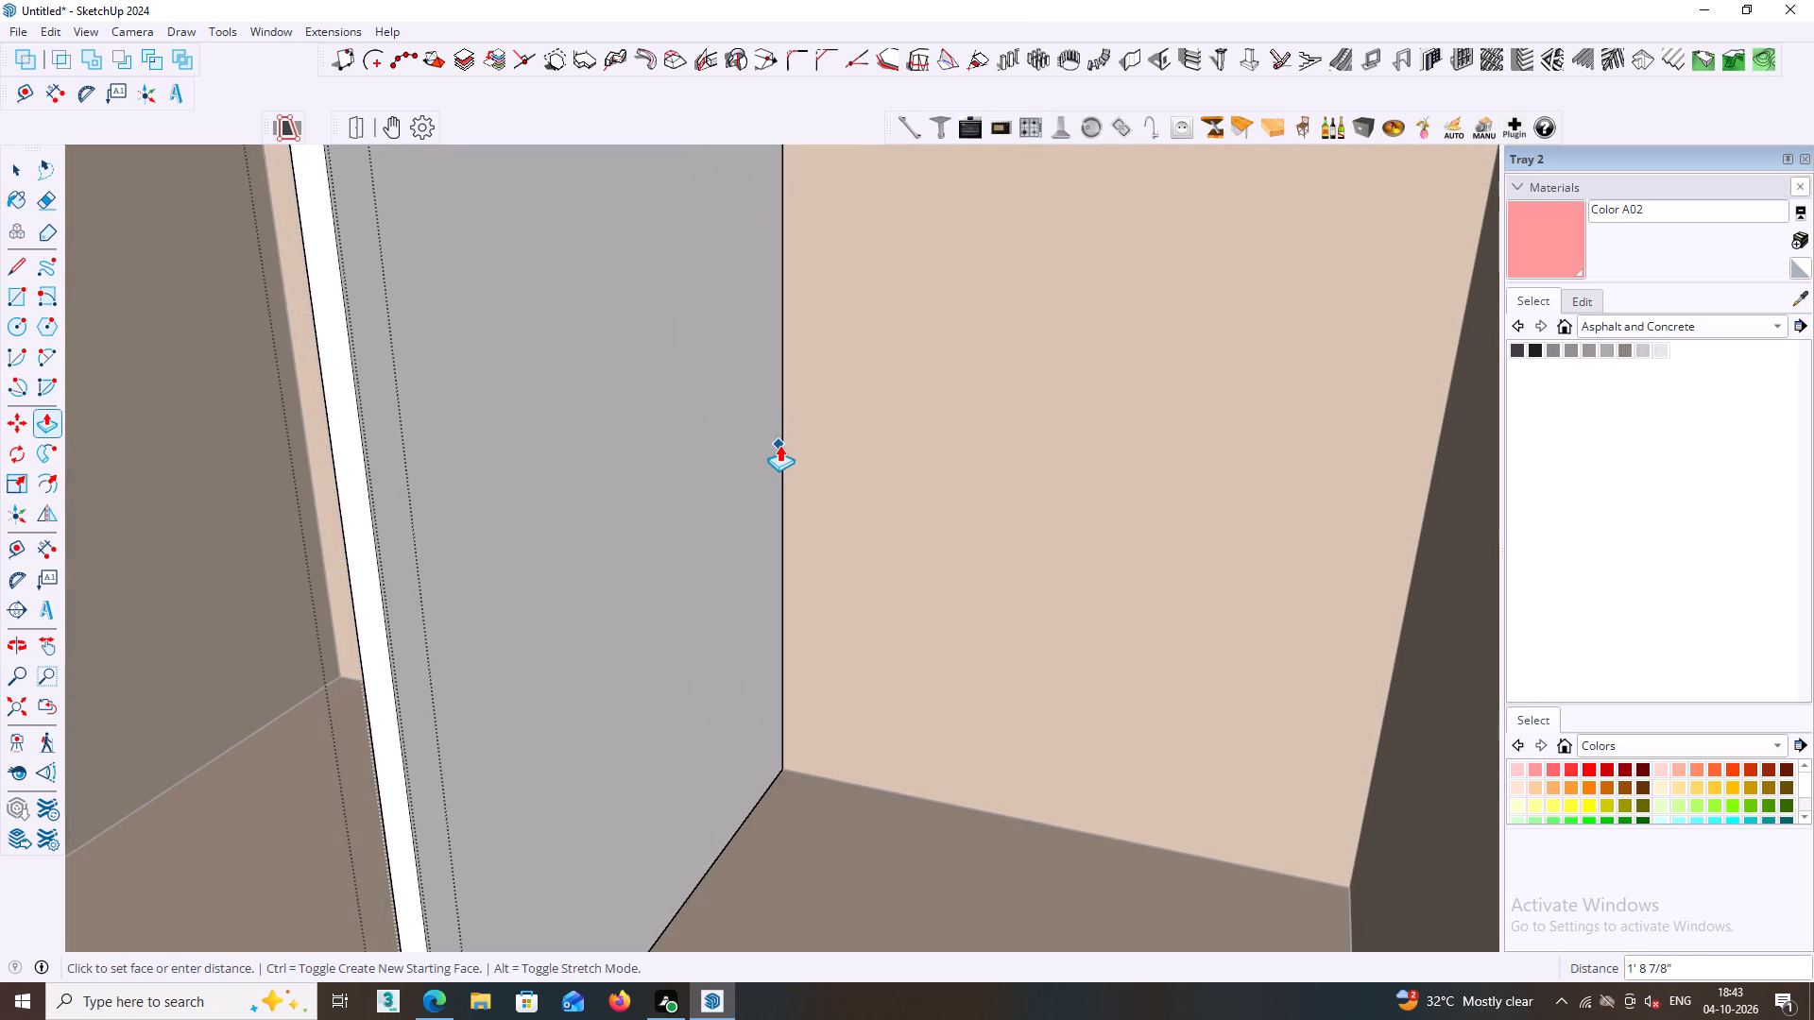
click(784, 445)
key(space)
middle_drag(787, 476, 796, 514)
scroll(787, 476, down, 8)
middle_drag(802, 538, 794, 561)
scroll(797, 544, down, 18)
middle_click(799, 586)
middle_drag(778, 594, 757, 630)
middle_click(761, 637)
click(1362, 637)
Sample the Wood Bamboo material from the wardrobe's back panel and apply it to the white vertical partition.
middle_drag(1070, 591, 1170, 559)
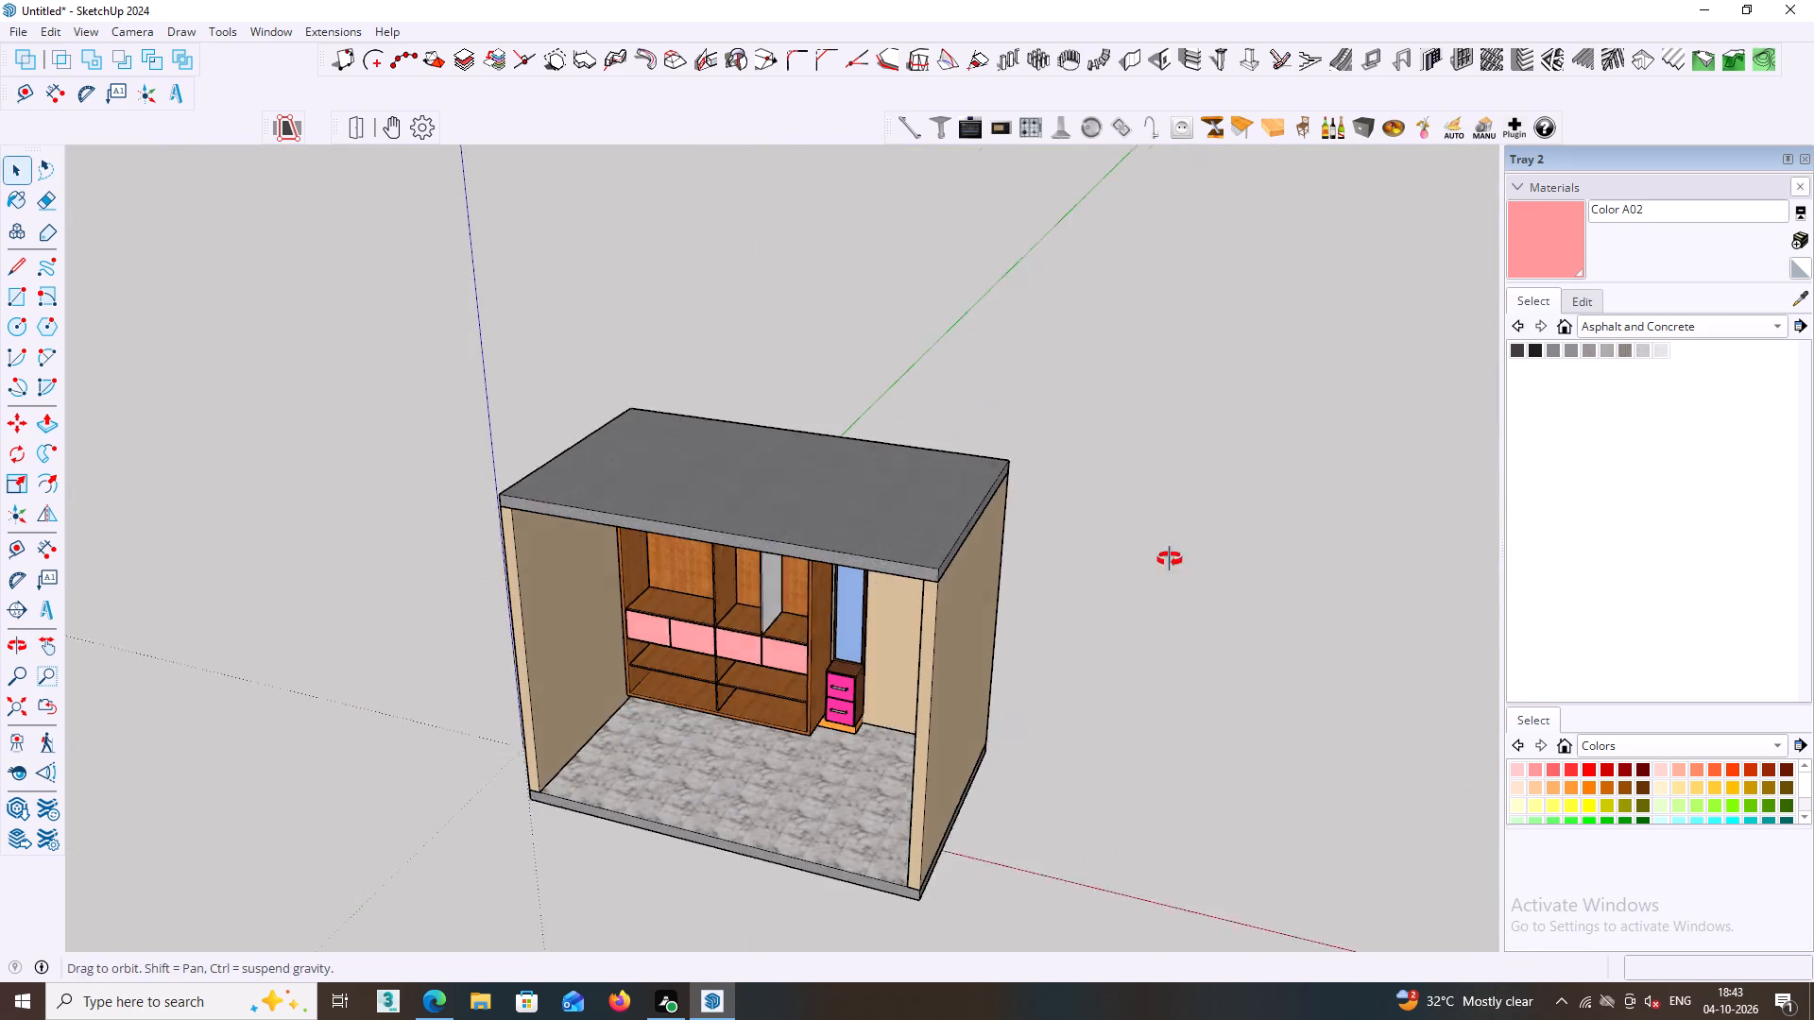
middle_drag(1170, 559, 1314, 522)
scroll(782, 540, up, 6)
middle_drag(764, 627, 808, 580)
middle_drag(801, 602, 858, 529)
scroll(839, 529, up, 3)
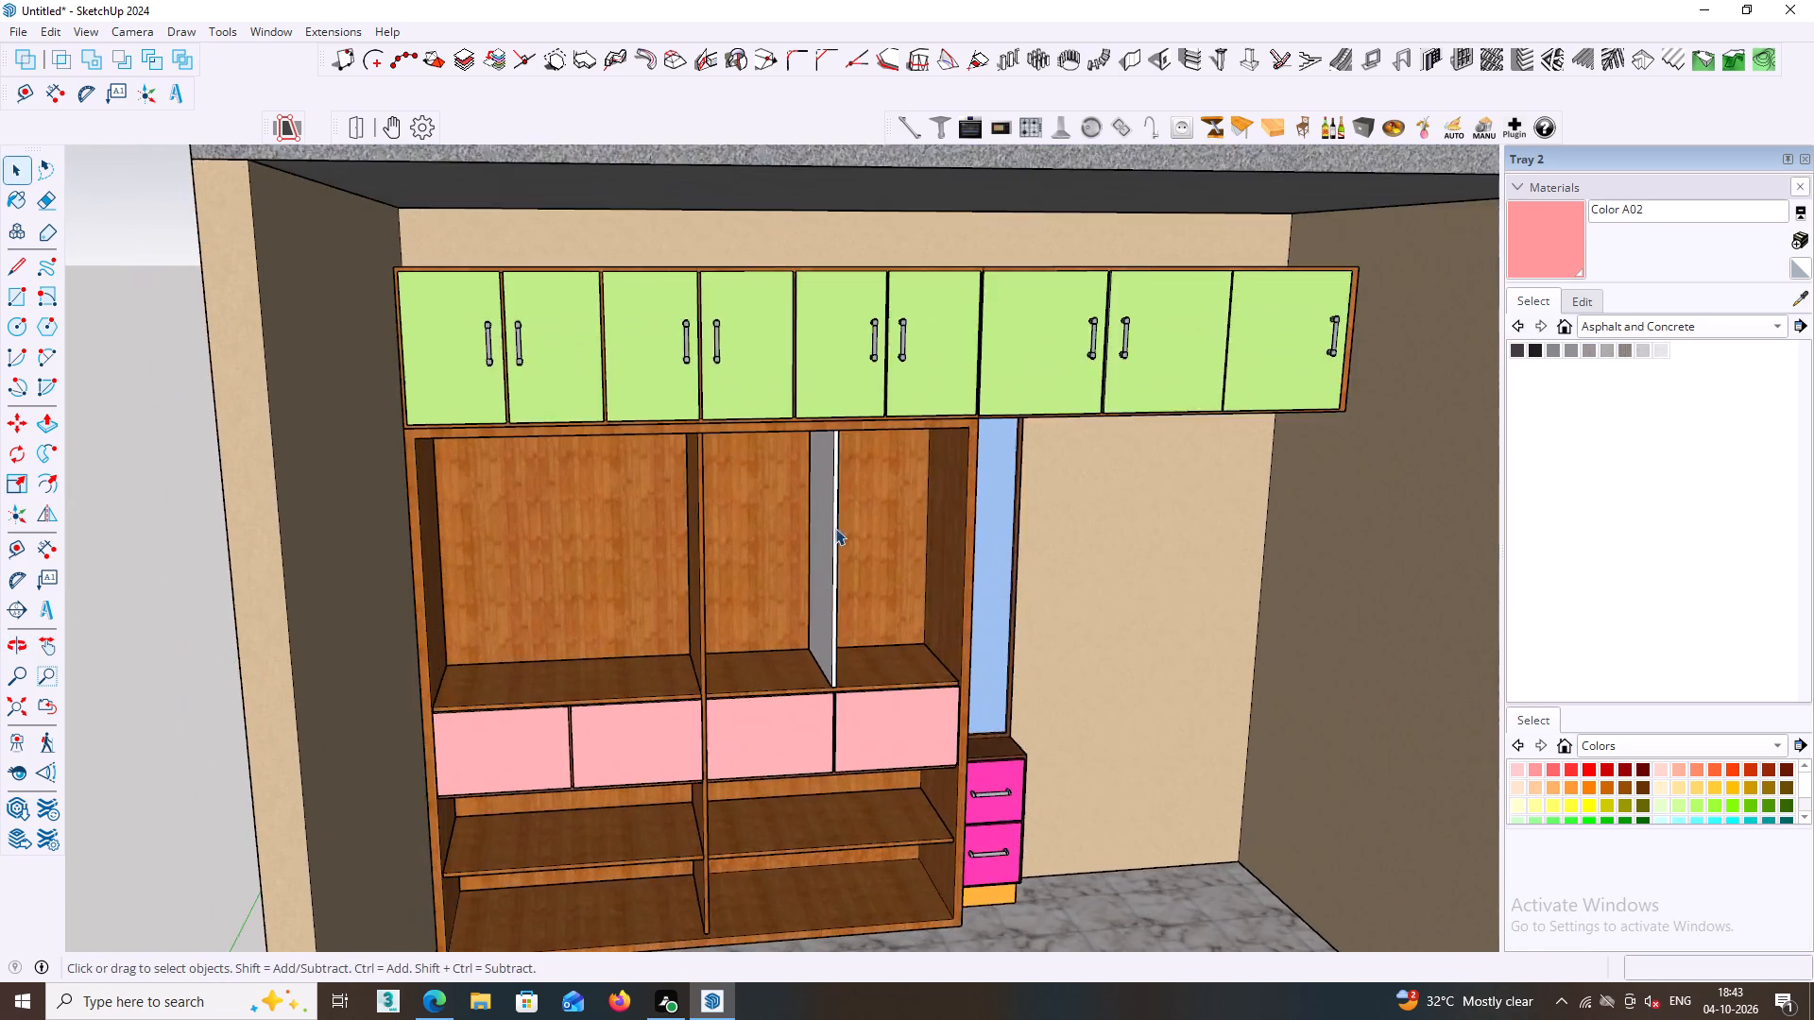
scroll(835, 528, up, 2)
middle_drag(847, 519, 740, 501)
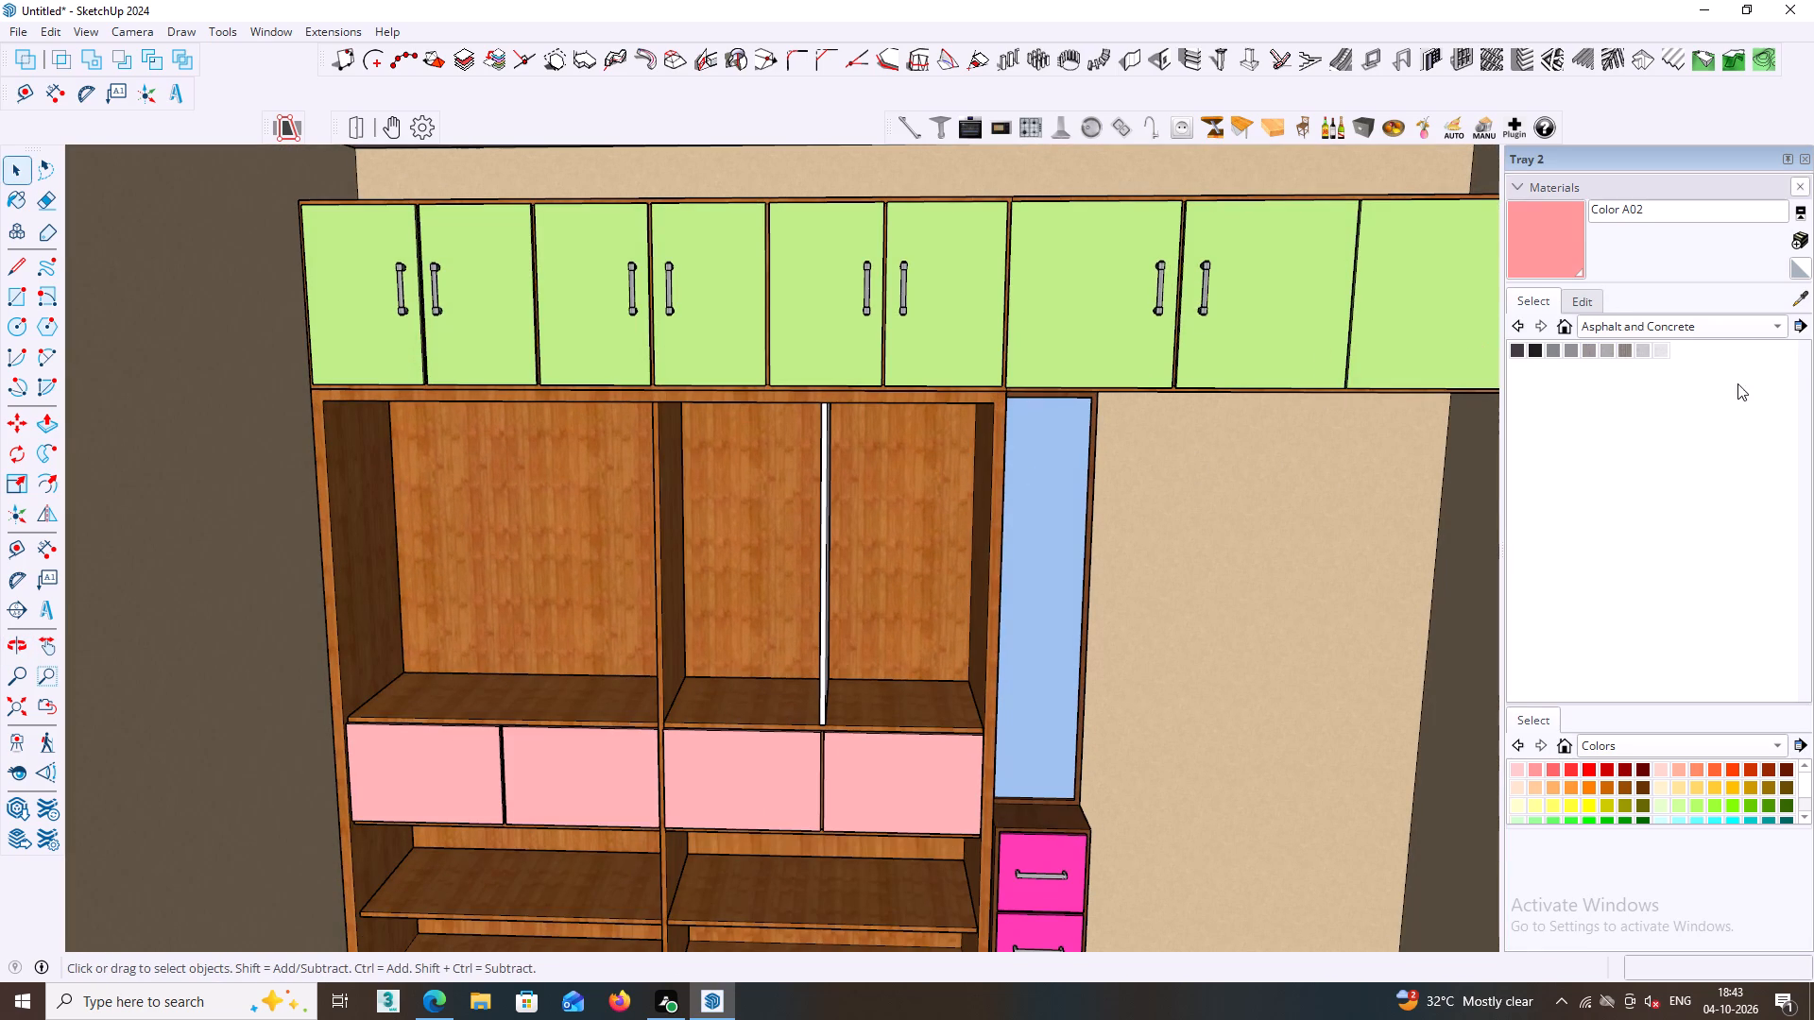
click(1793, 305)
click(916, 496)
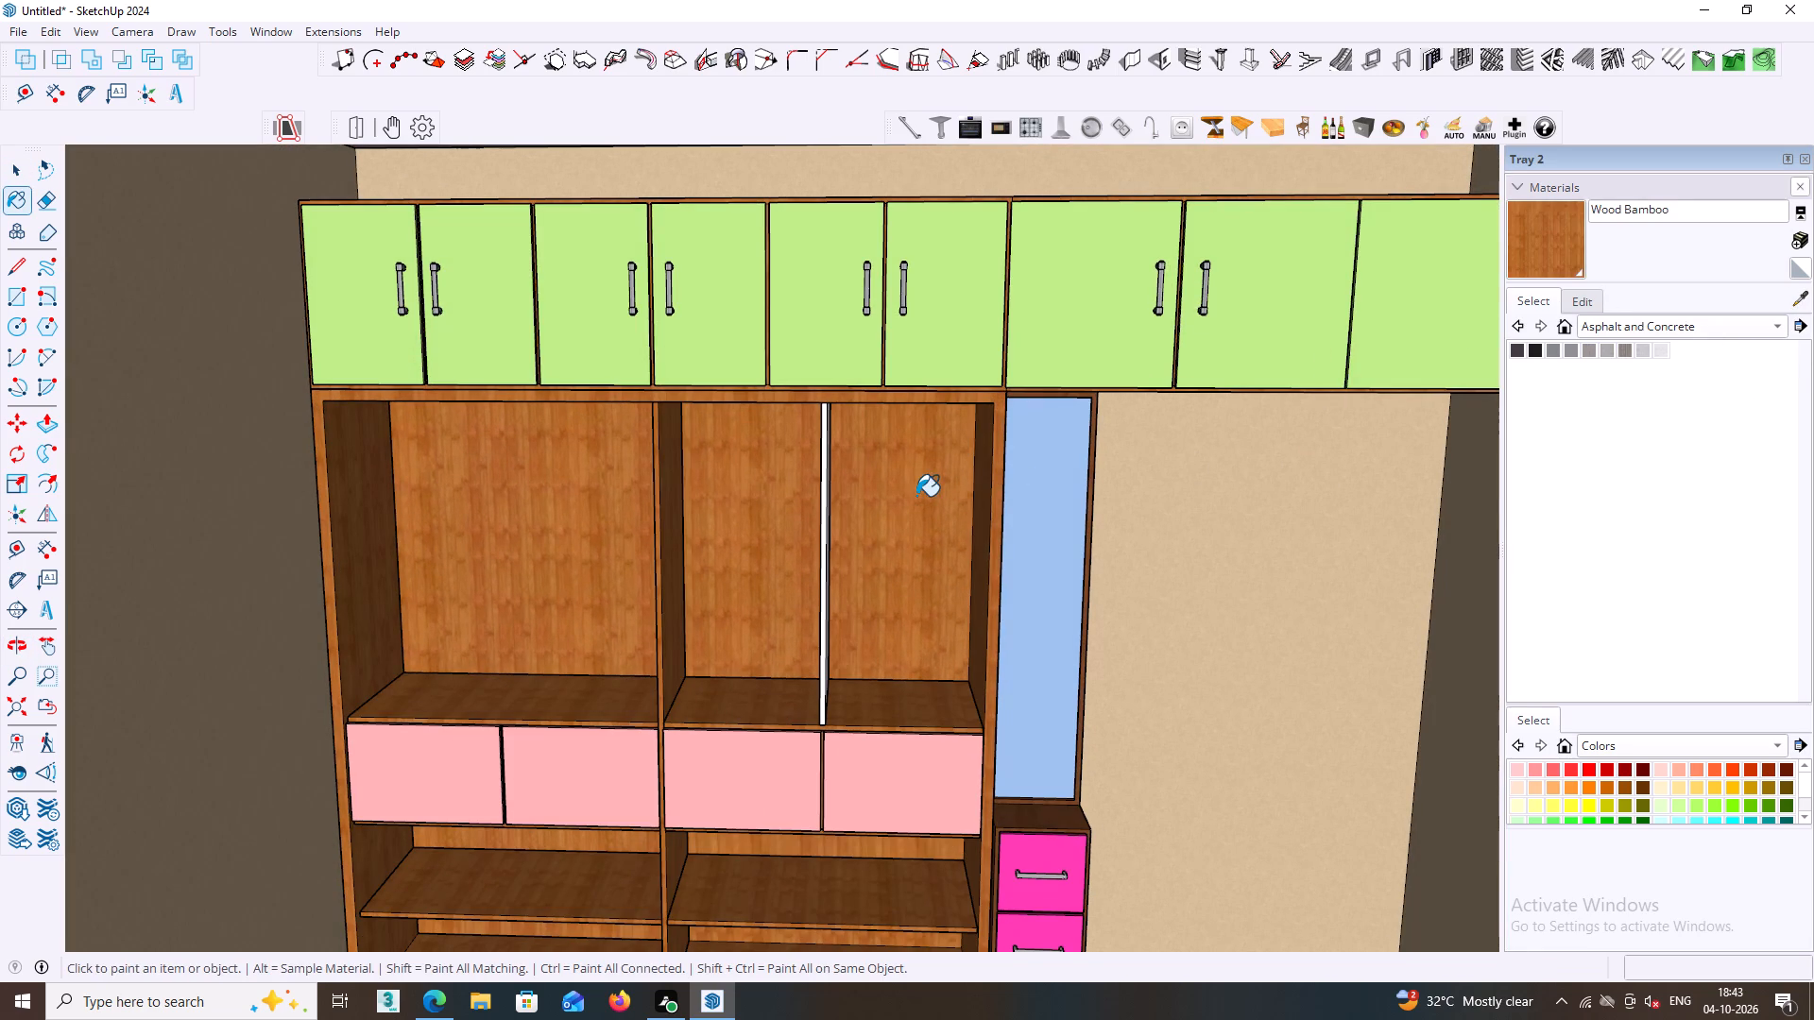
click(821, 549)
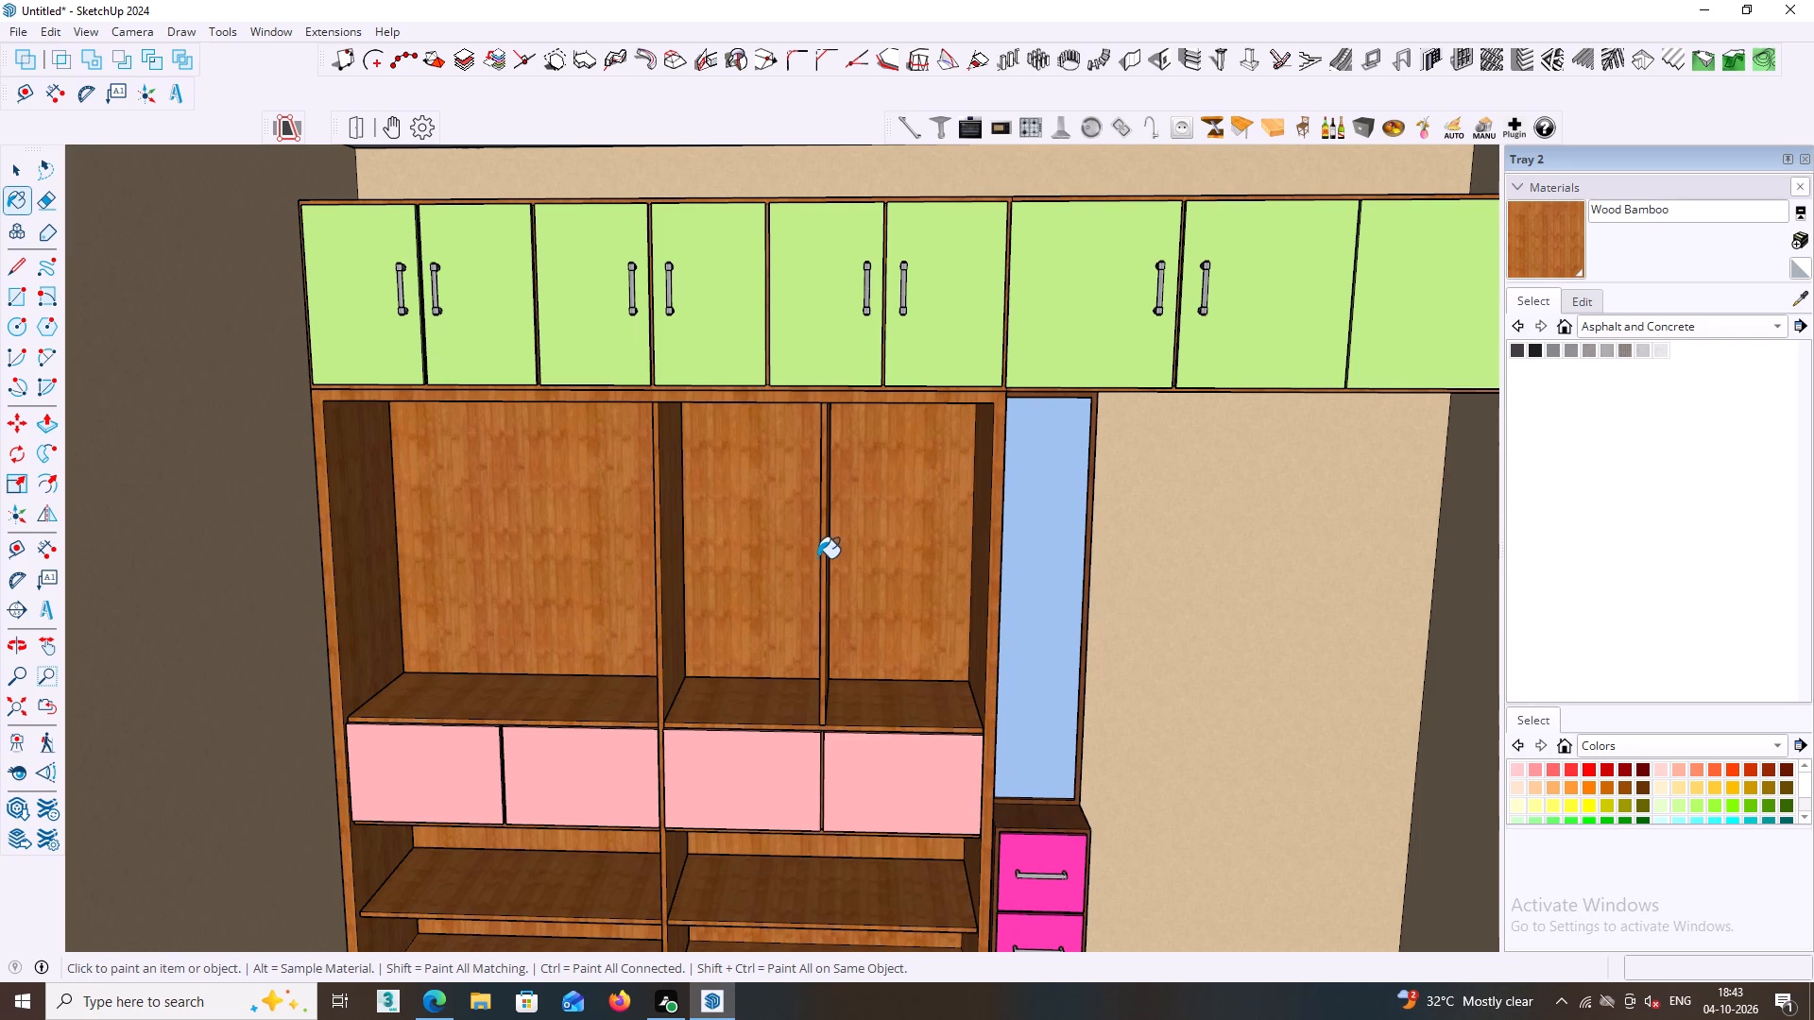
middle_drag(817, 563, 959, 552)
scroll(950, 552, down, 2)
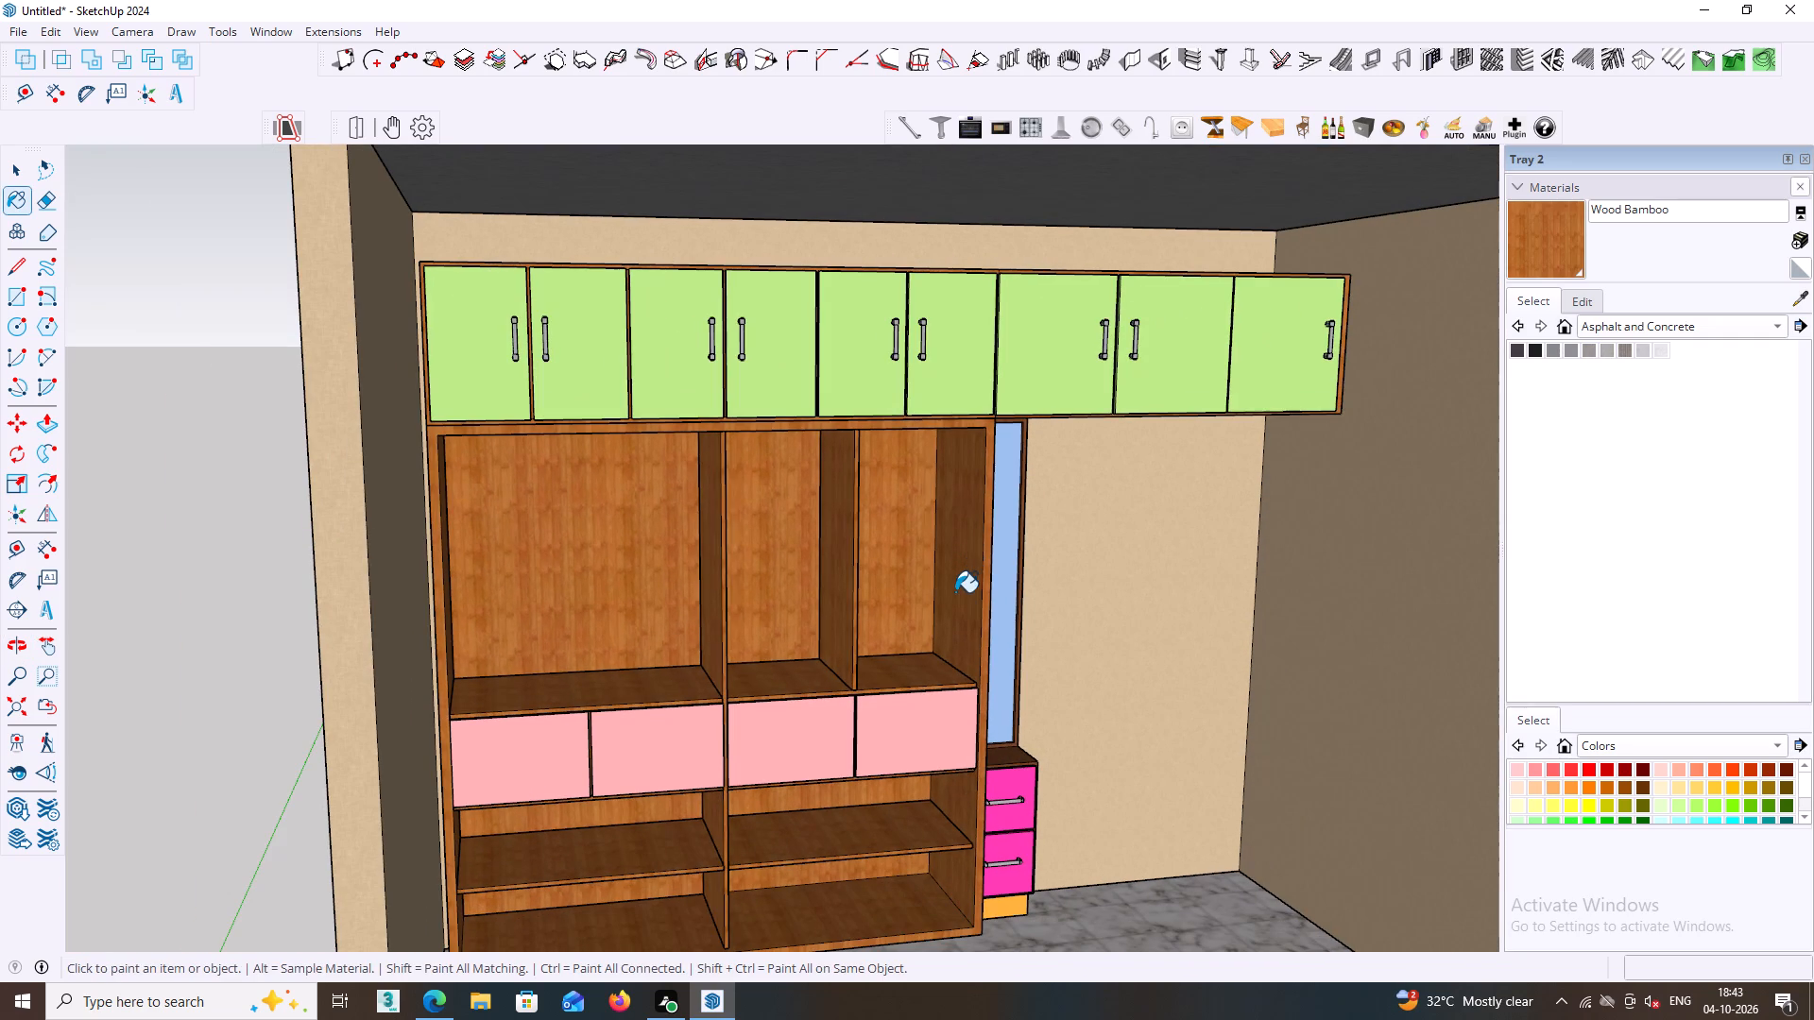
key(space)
Close the tray holding the Materials browser.
scroll(951, 600, down, 8)
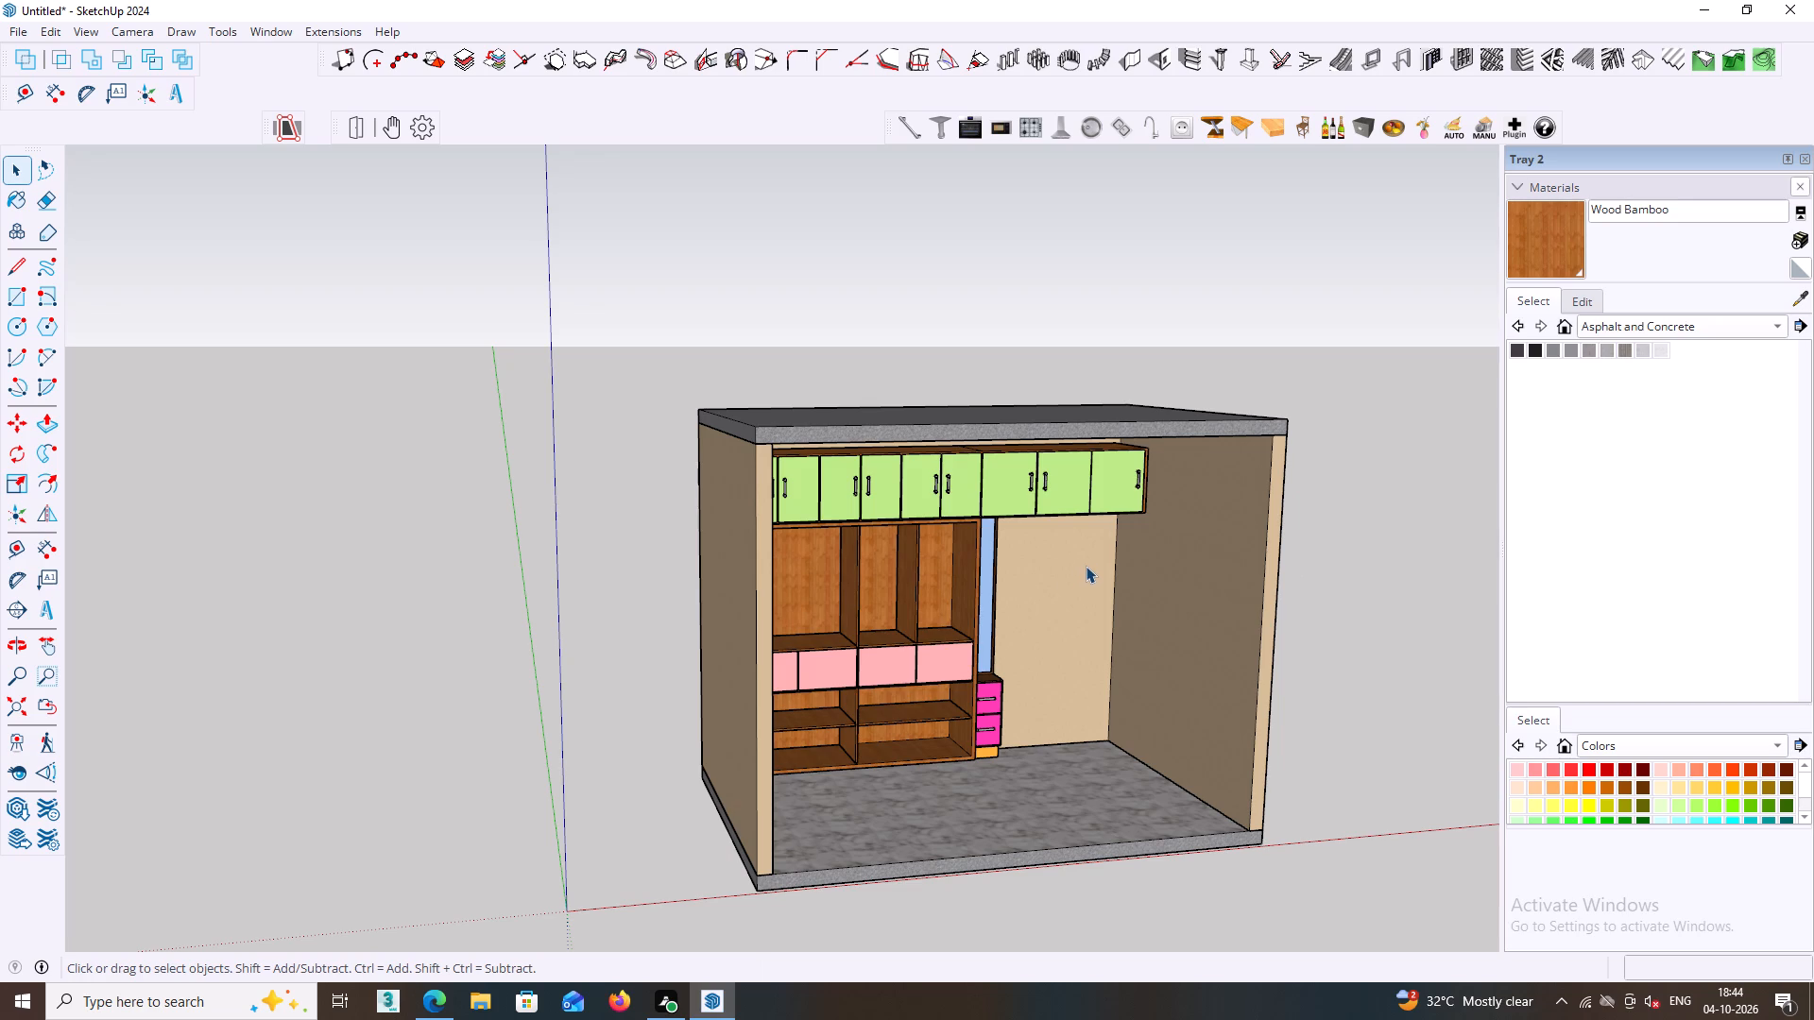
scroll(1098, 569, down, 3)
shift+middle_drag(1126, 573, 742, 505)
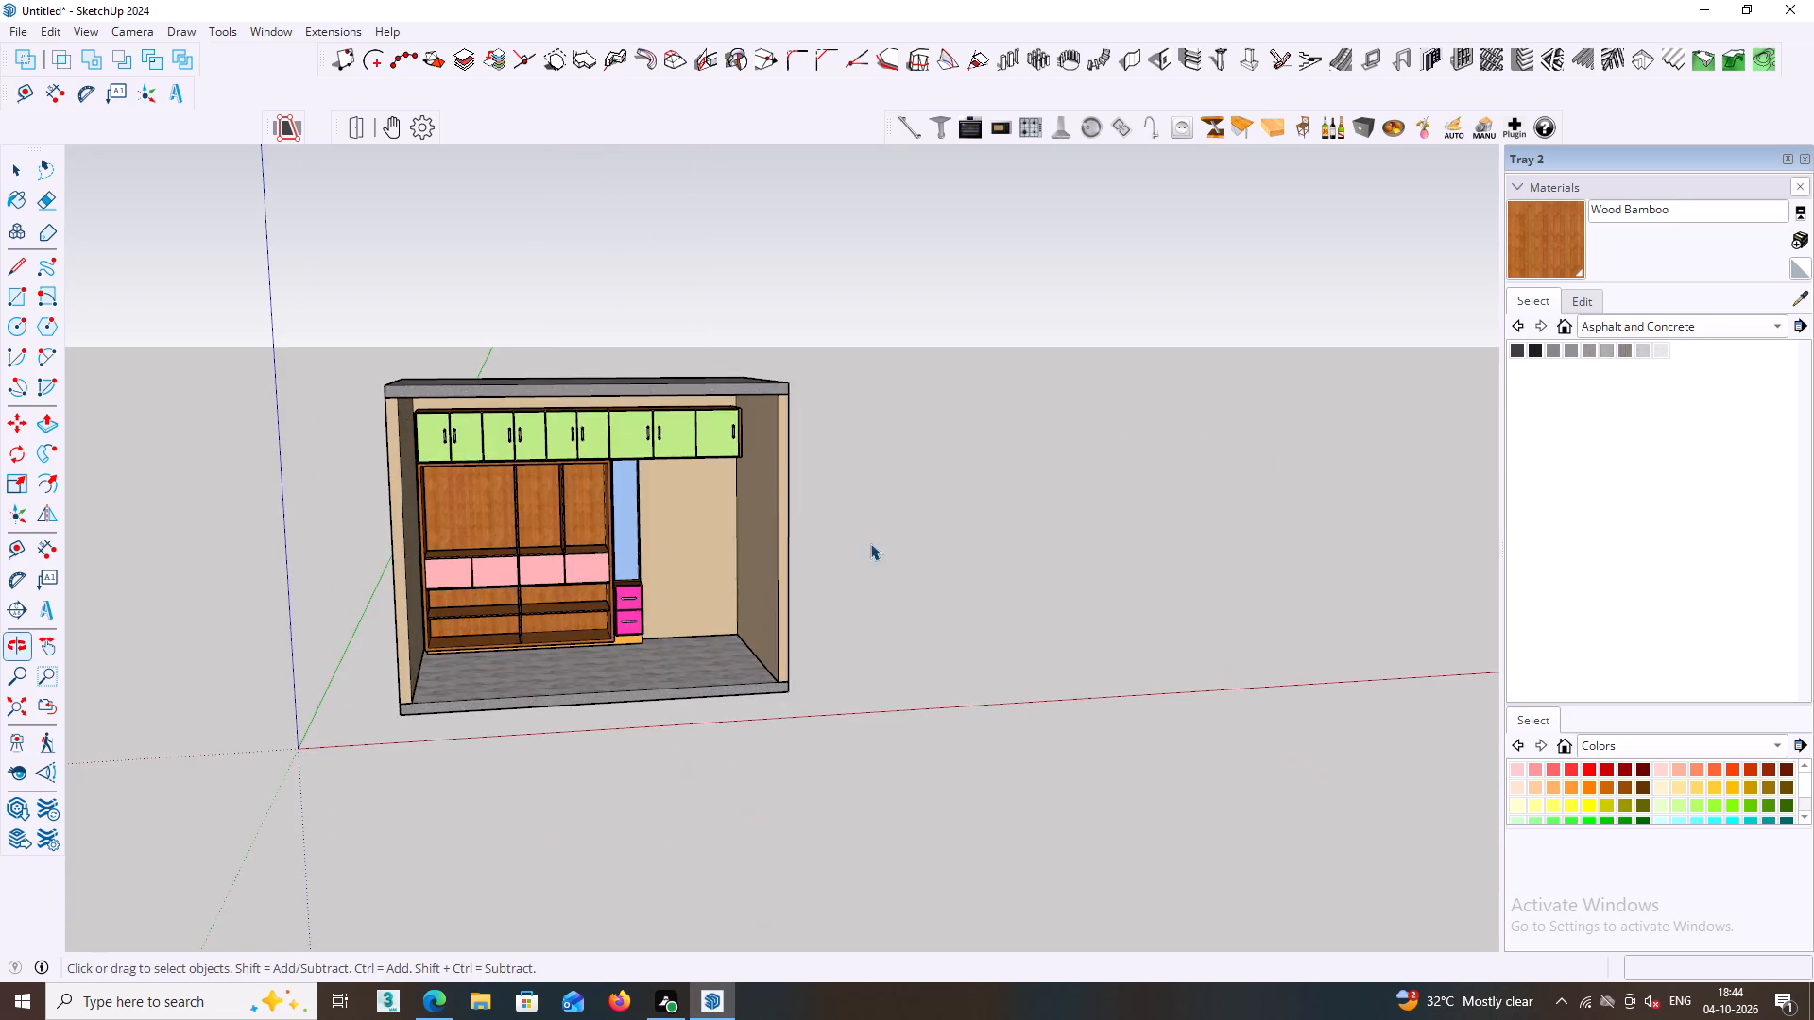
middle_drag(874, 535, 743, 518)
scroll(981, 565, down, 1)
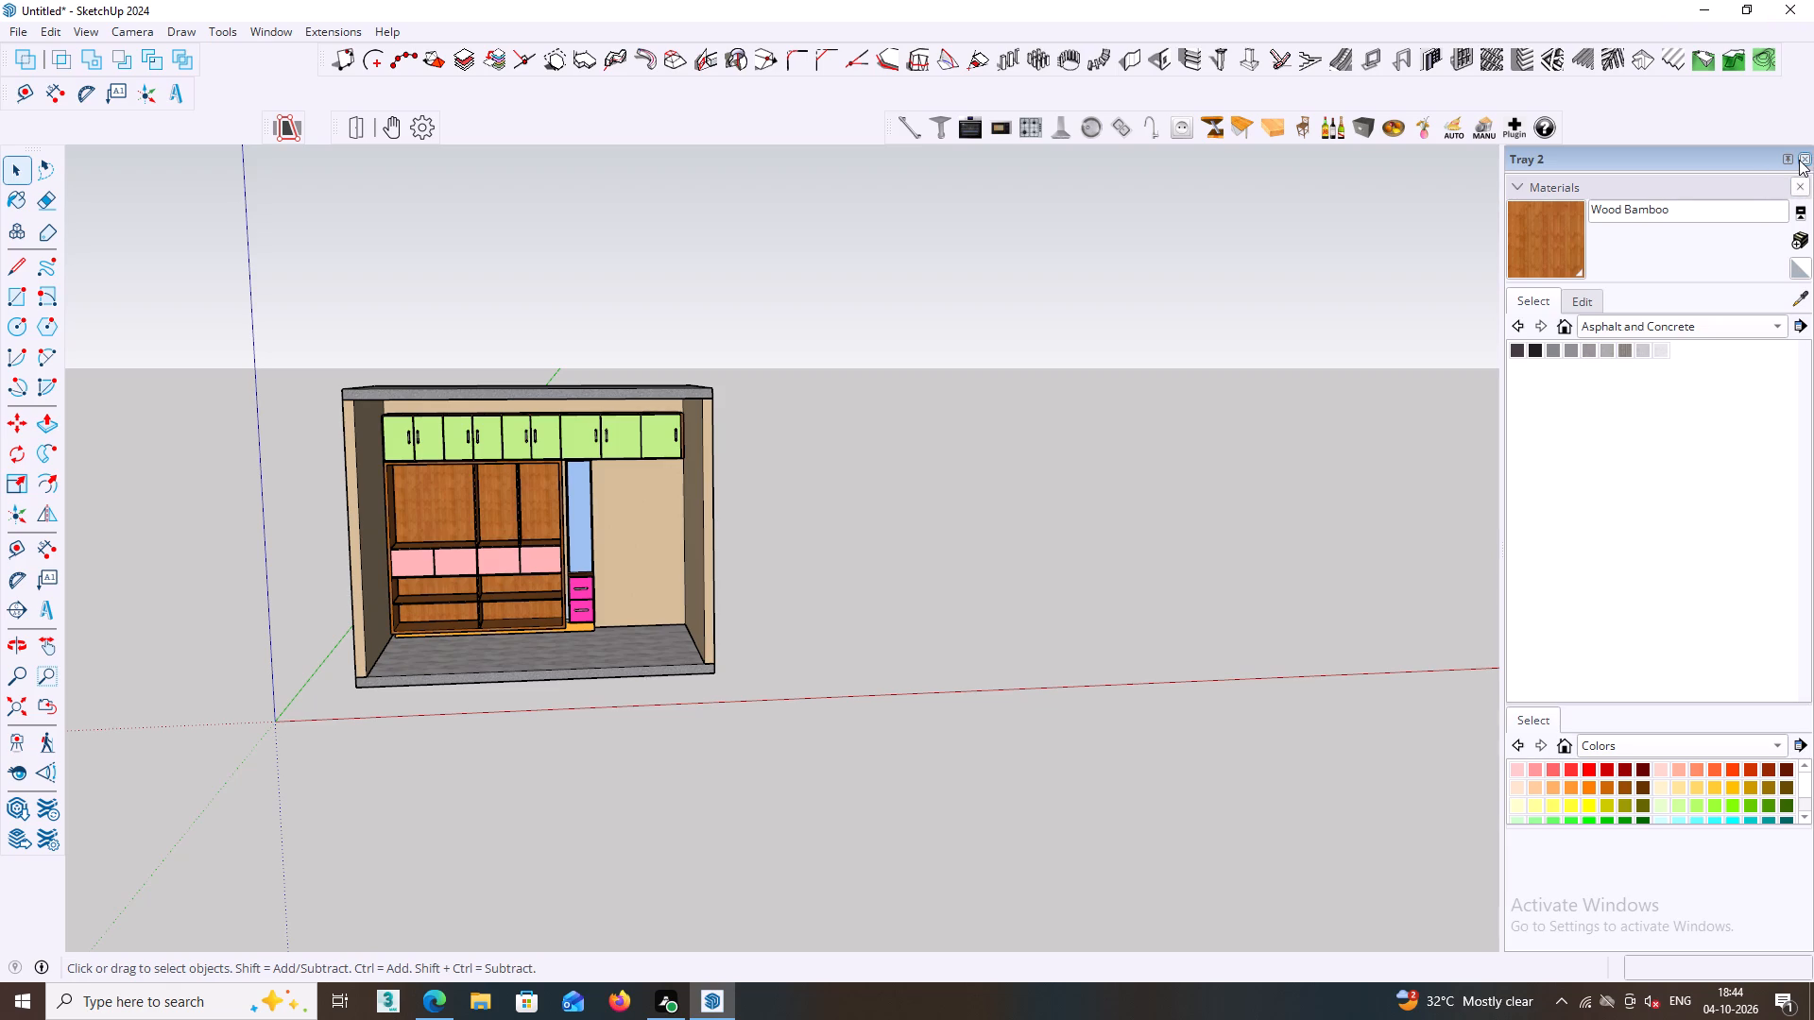
click(1799, 159)
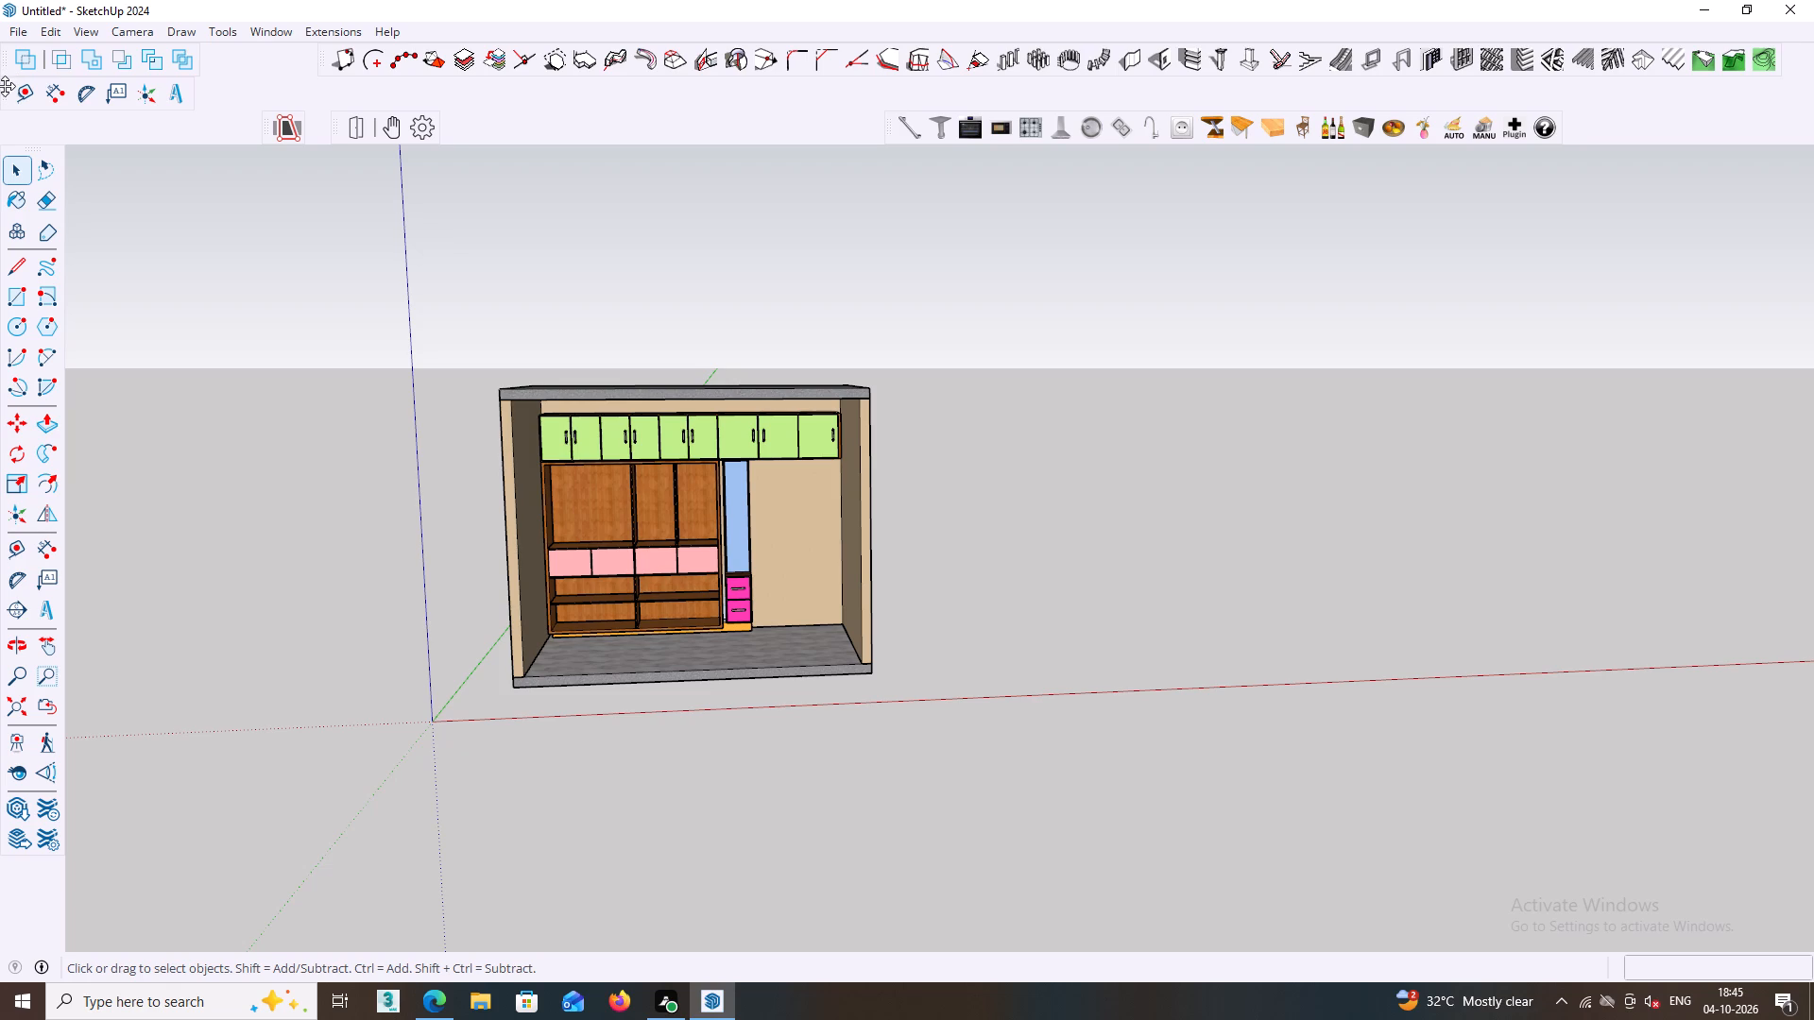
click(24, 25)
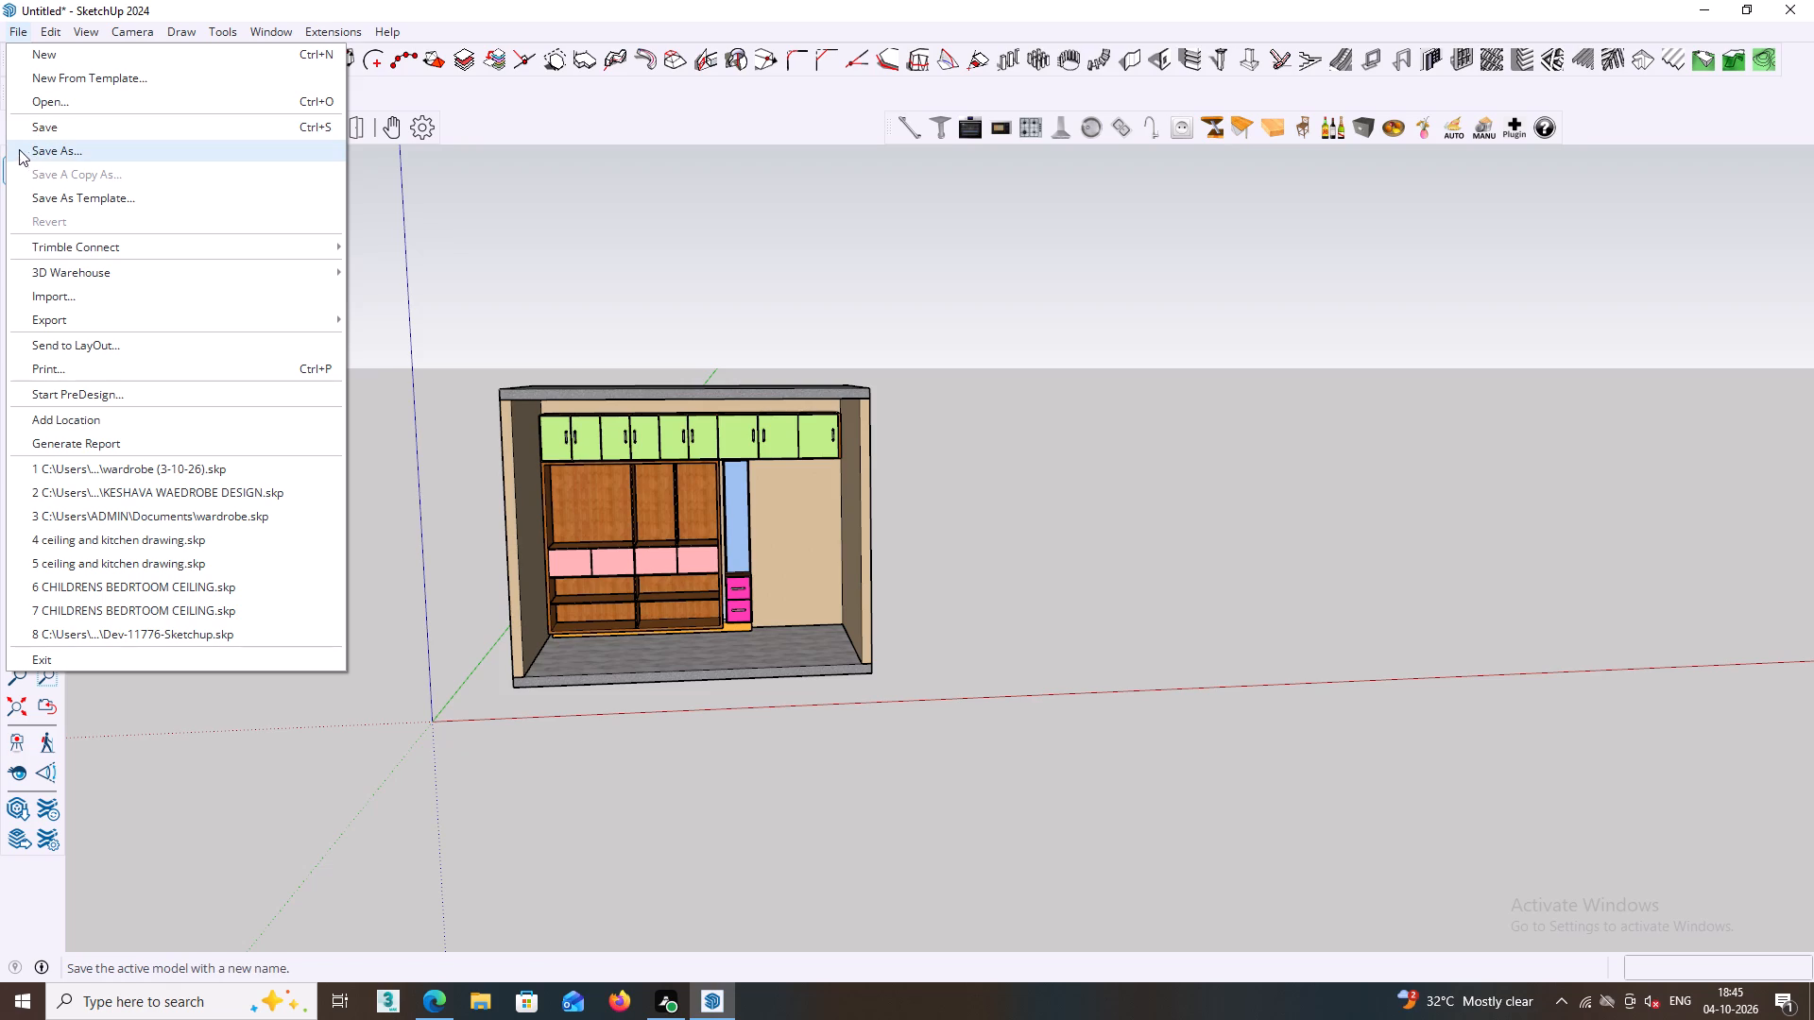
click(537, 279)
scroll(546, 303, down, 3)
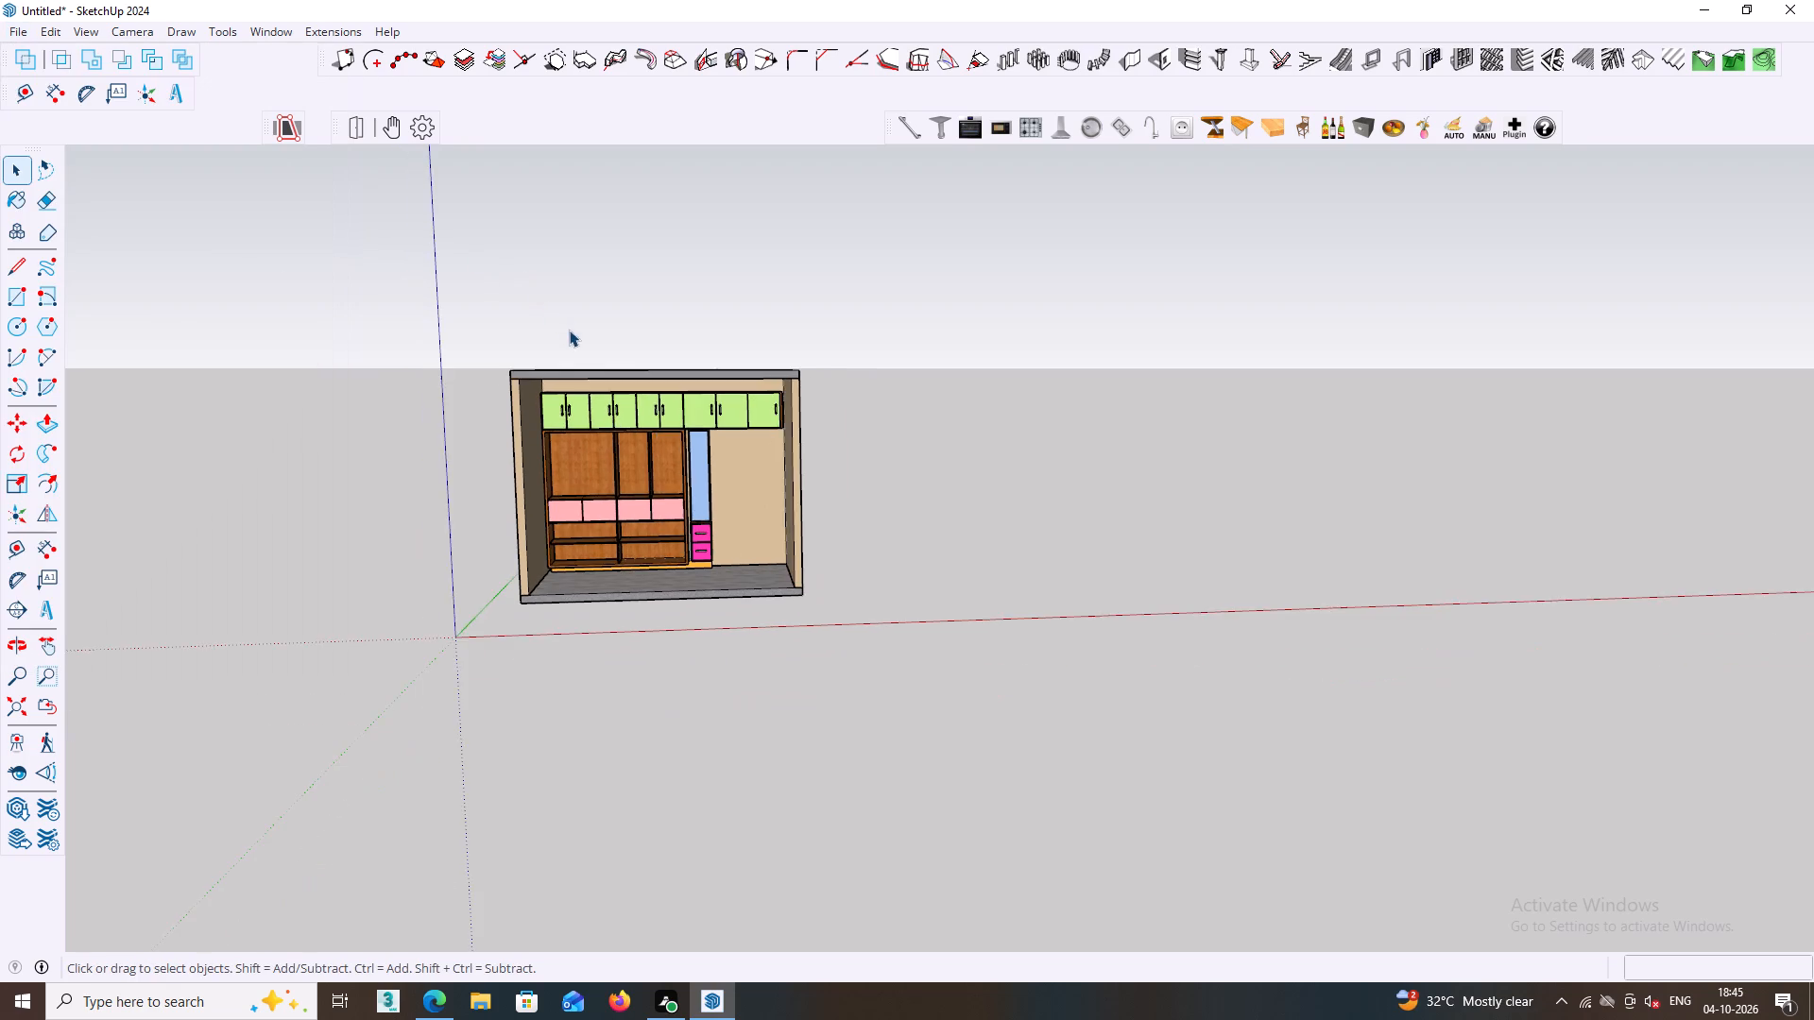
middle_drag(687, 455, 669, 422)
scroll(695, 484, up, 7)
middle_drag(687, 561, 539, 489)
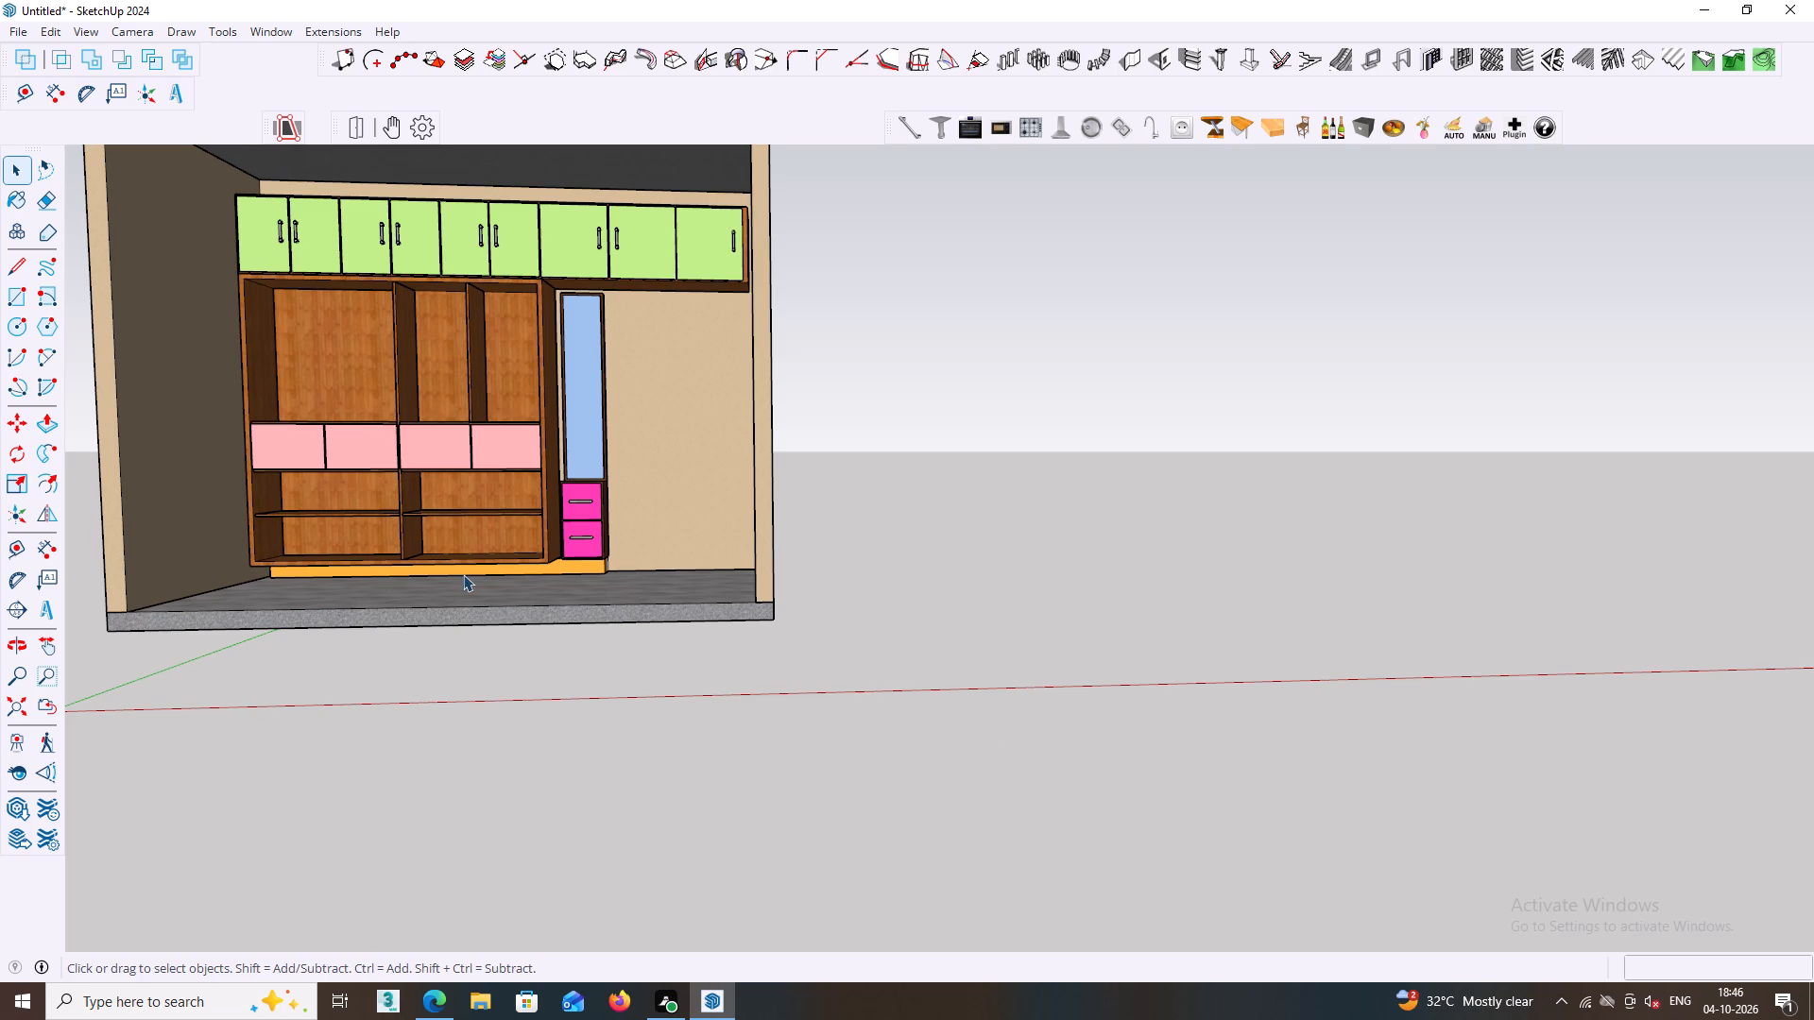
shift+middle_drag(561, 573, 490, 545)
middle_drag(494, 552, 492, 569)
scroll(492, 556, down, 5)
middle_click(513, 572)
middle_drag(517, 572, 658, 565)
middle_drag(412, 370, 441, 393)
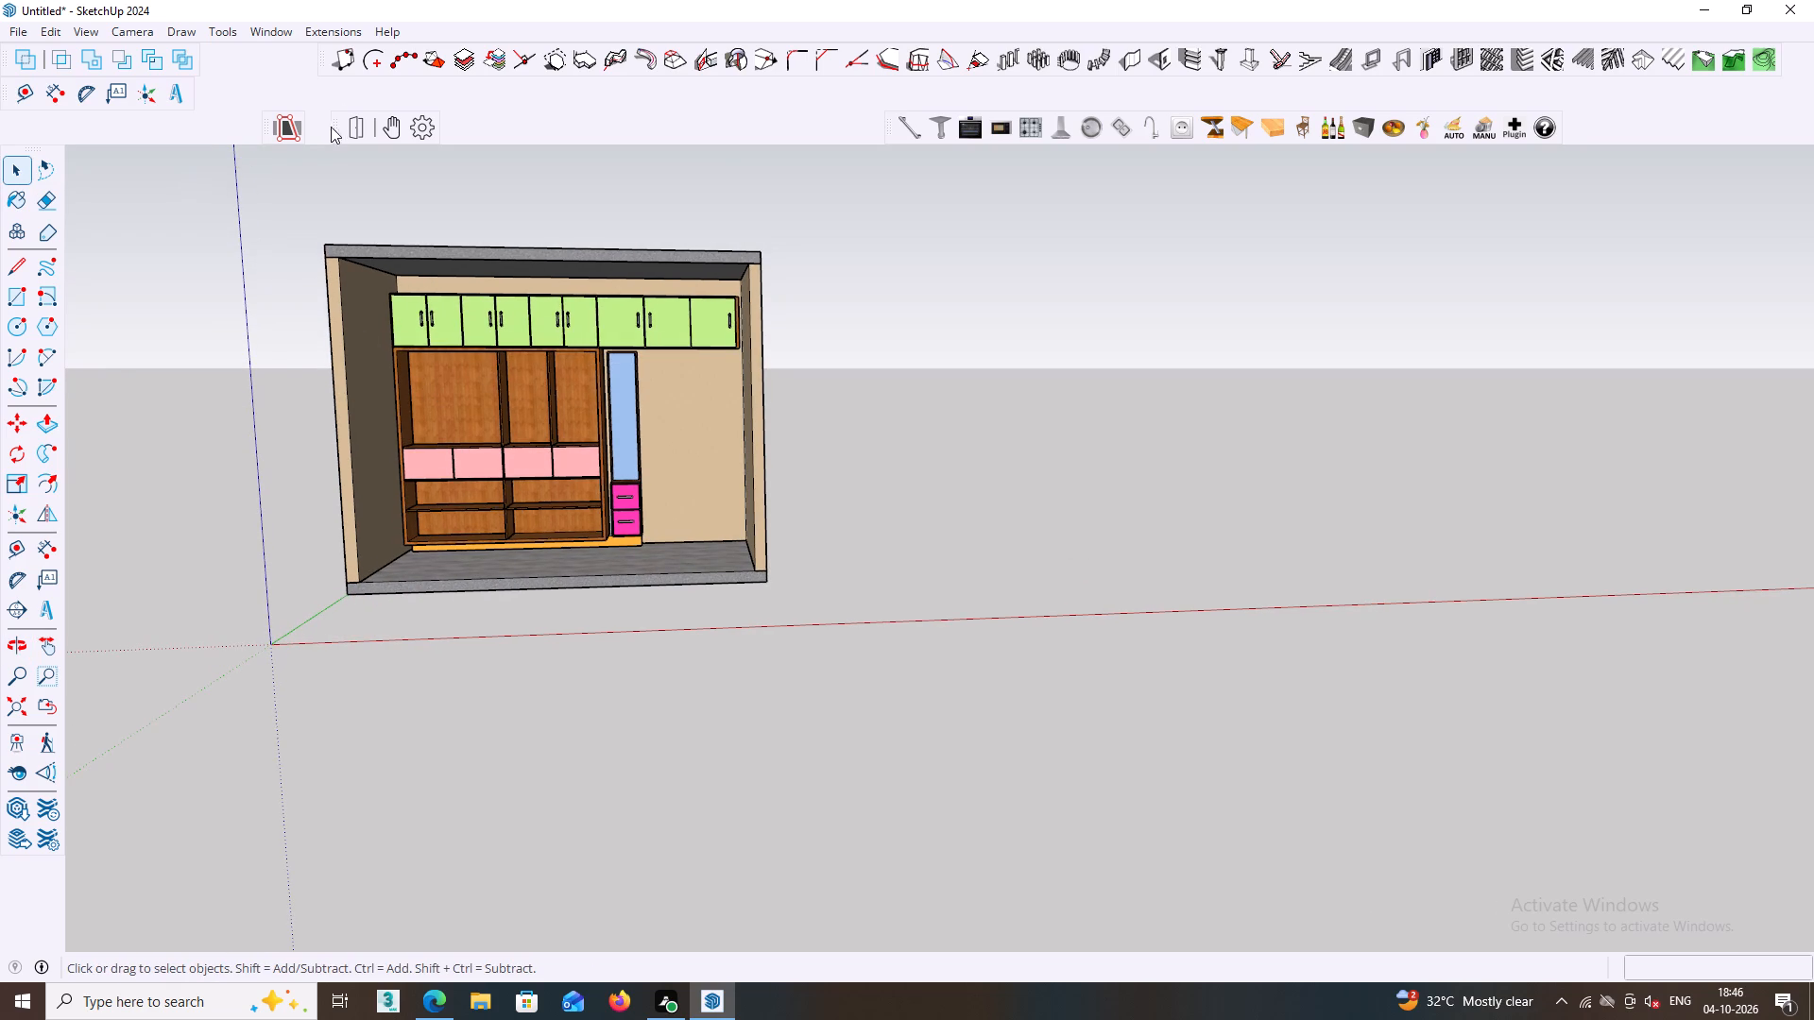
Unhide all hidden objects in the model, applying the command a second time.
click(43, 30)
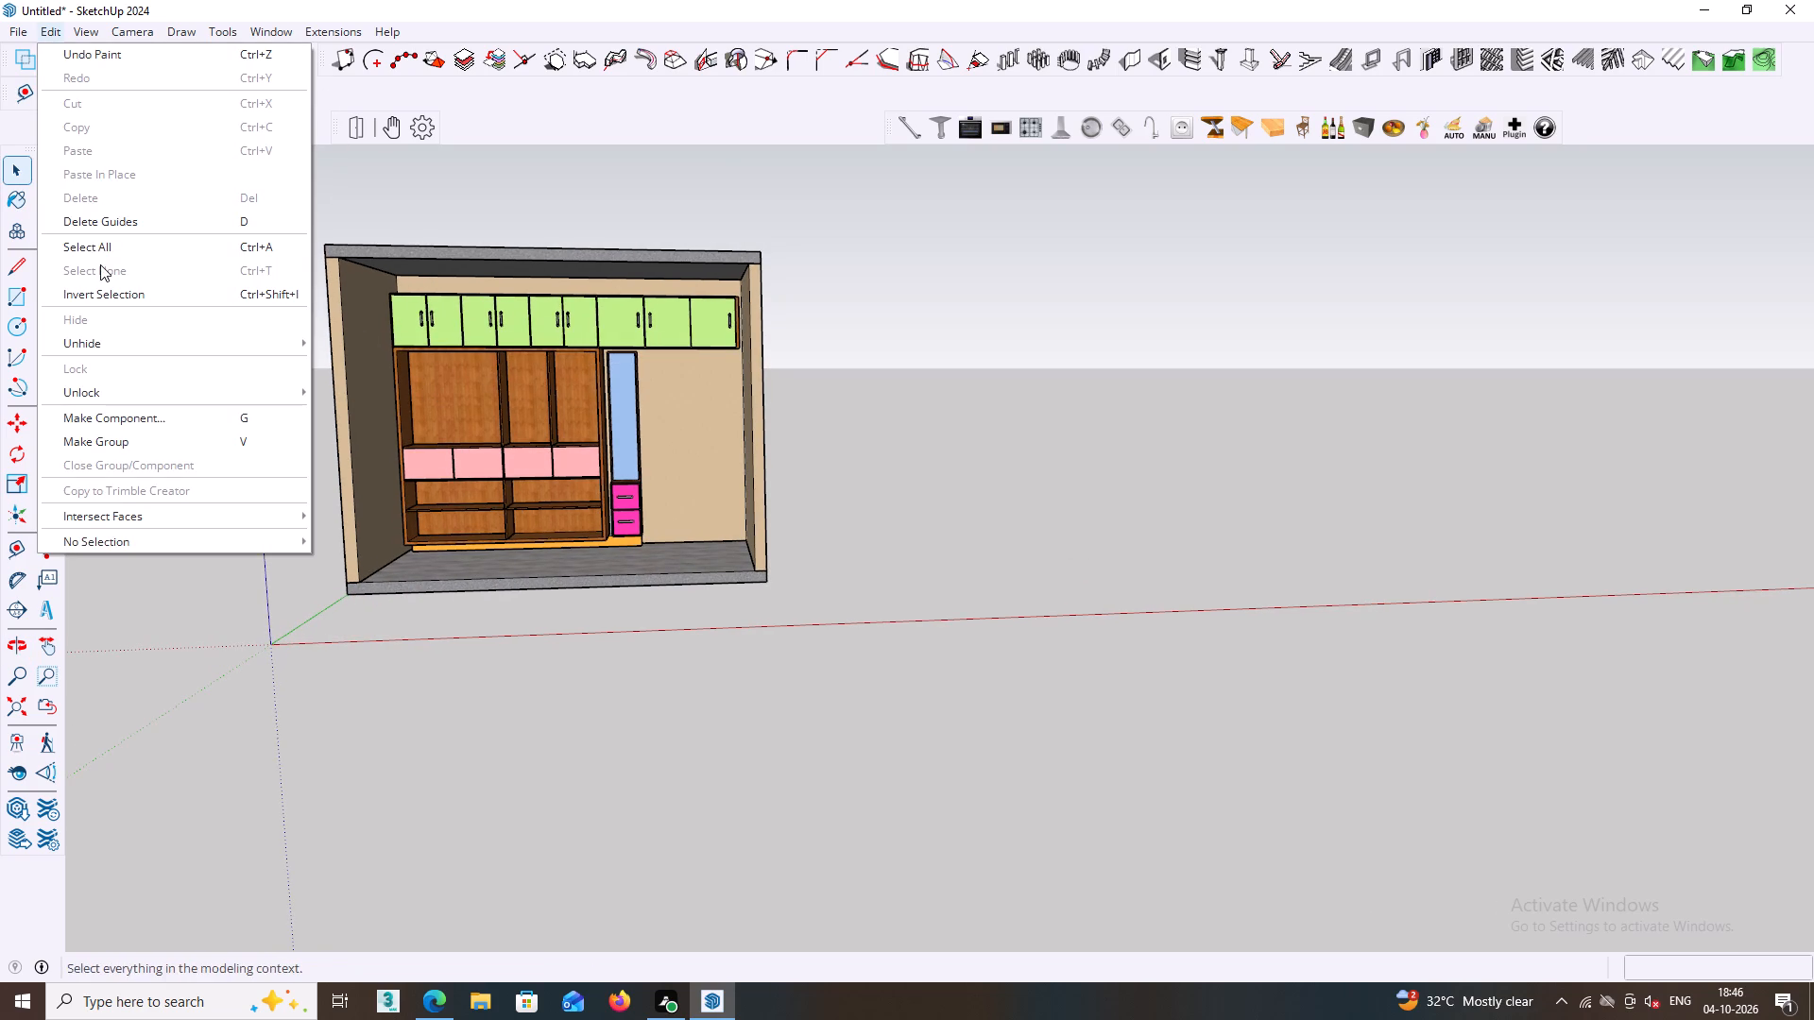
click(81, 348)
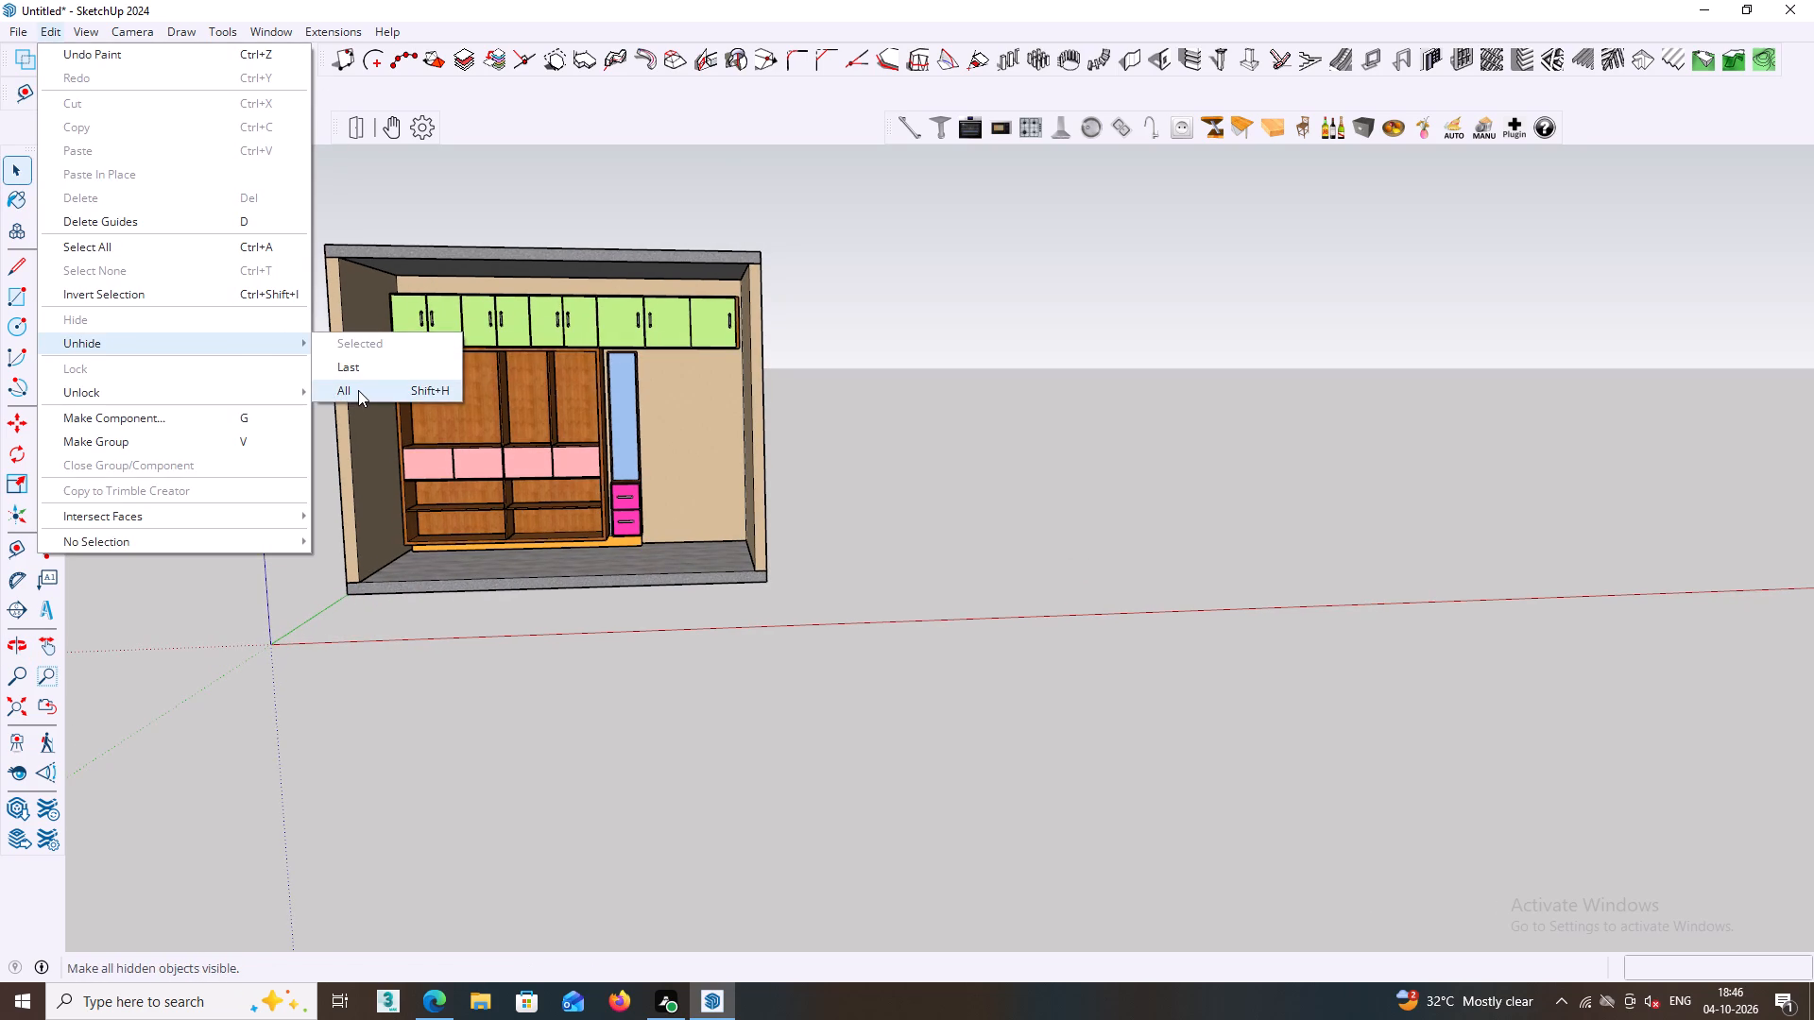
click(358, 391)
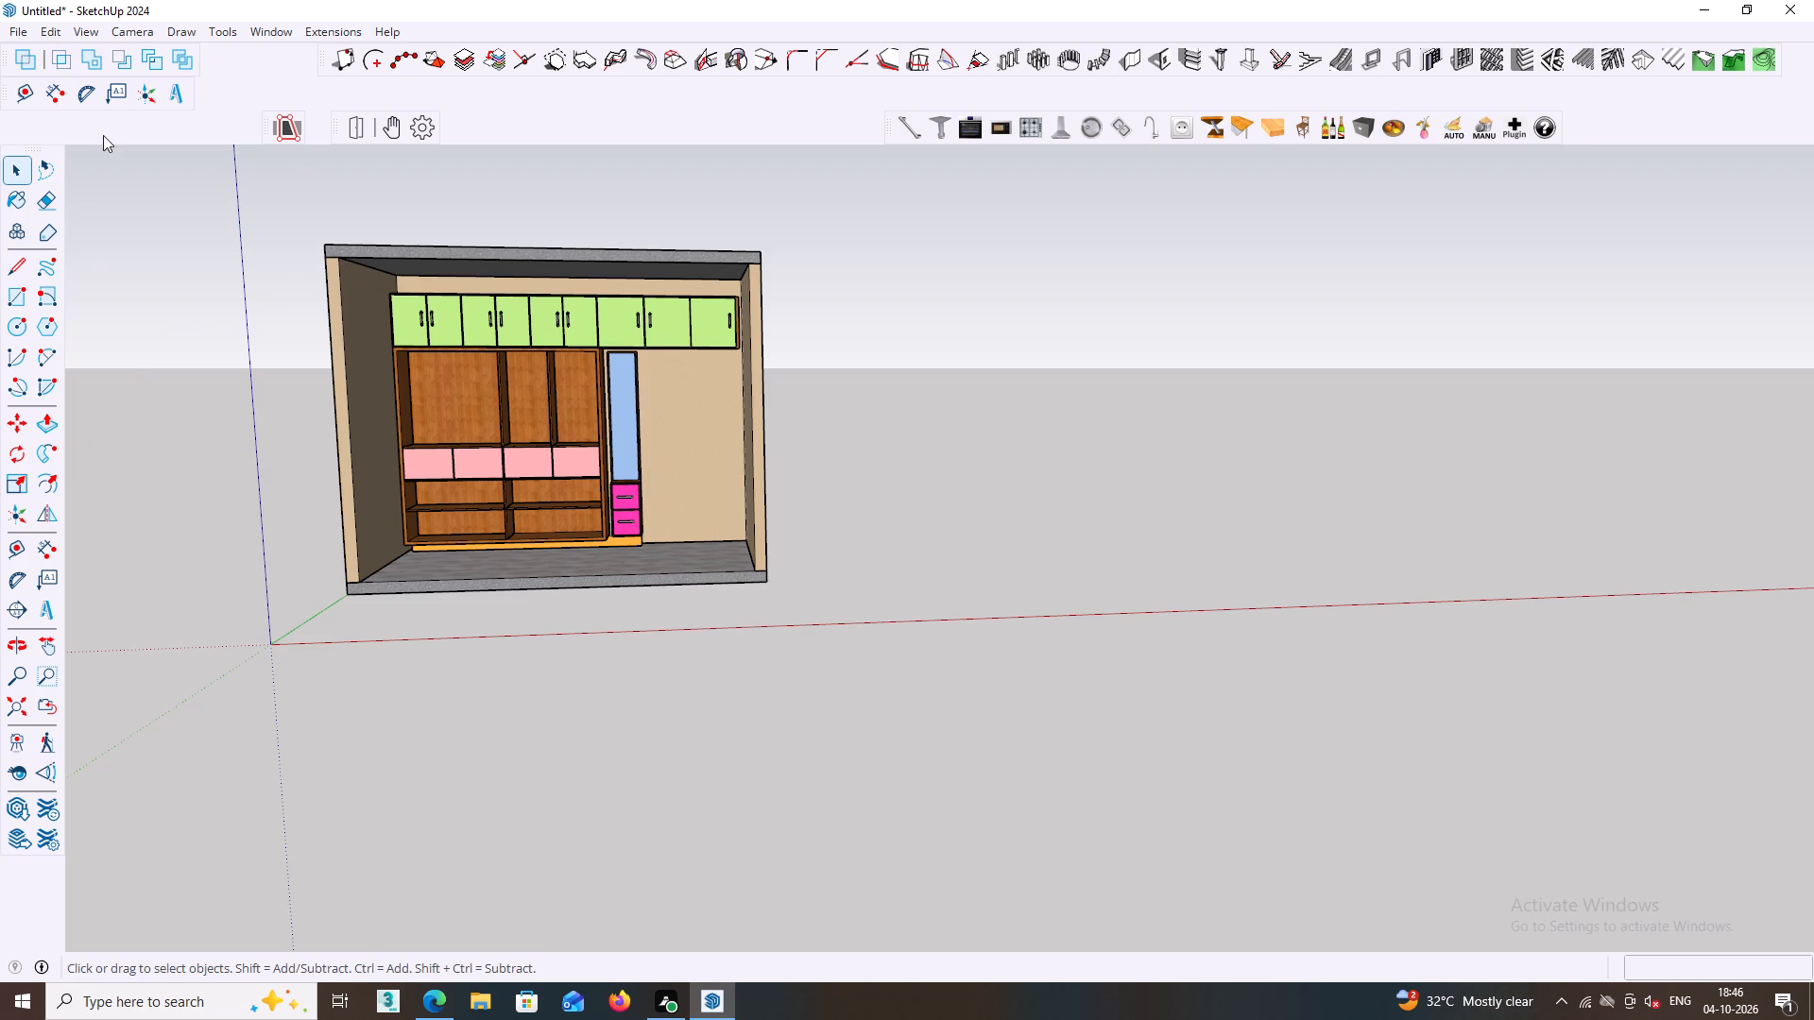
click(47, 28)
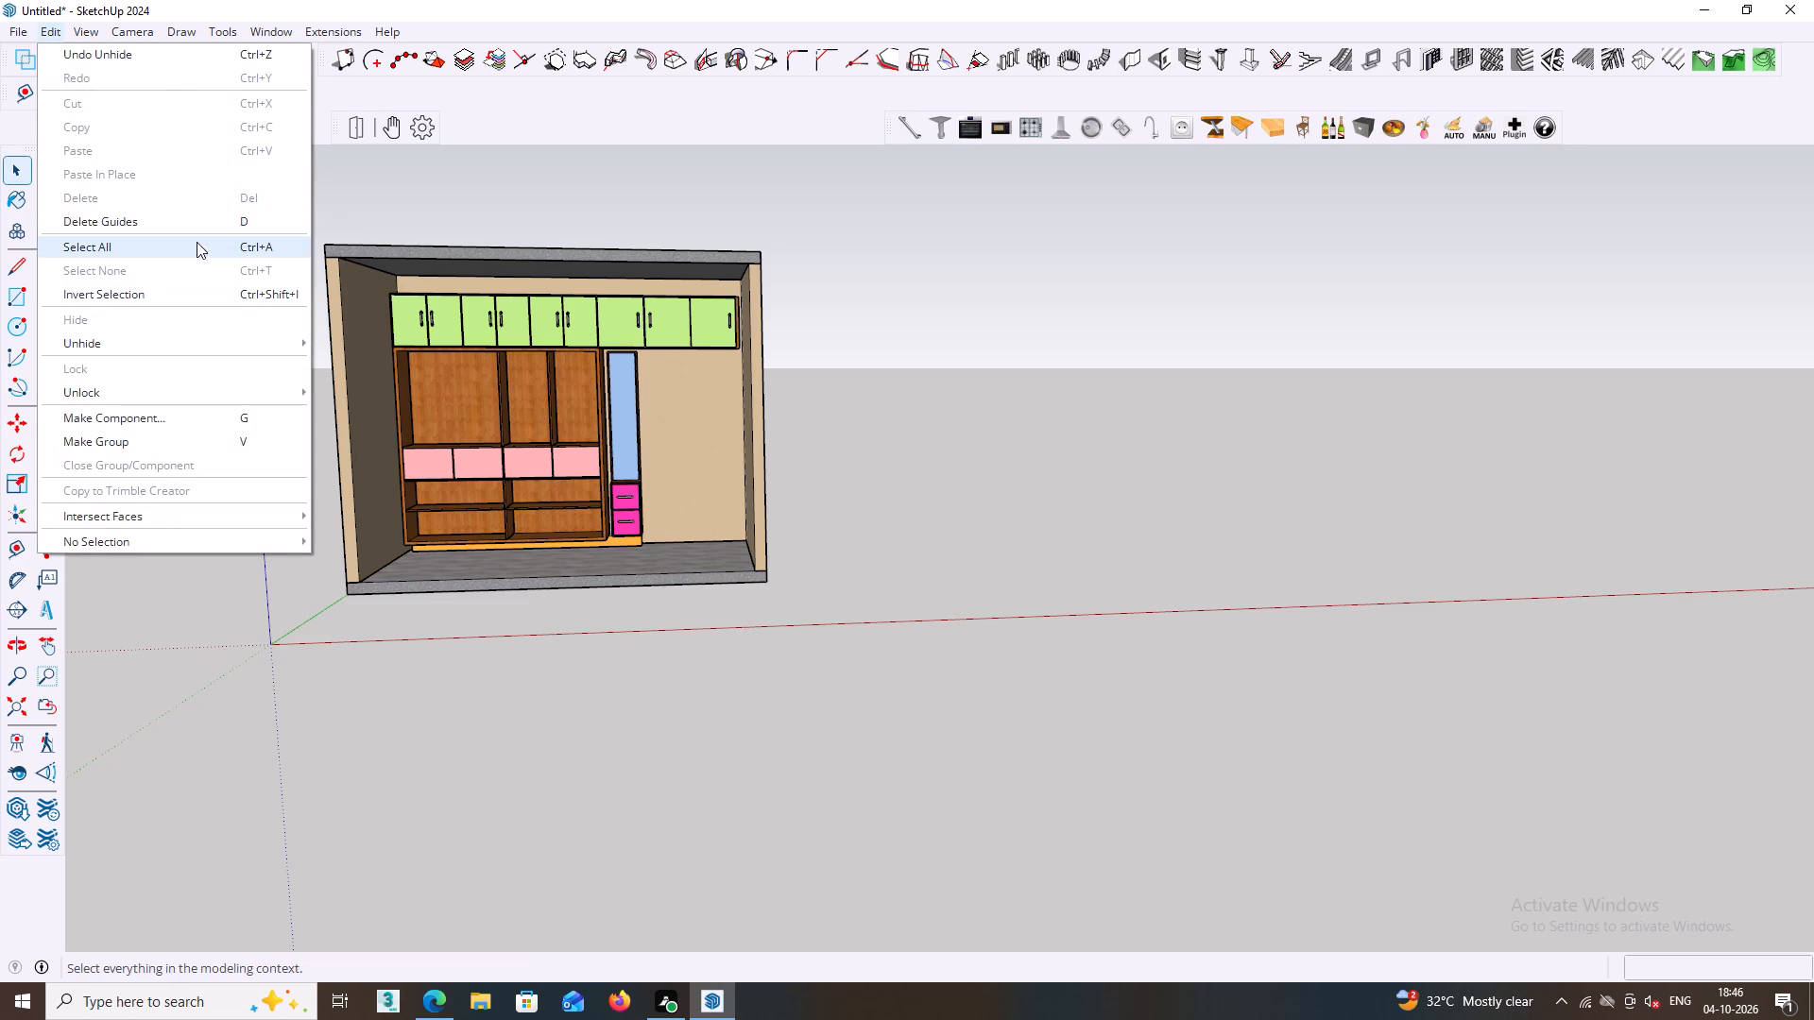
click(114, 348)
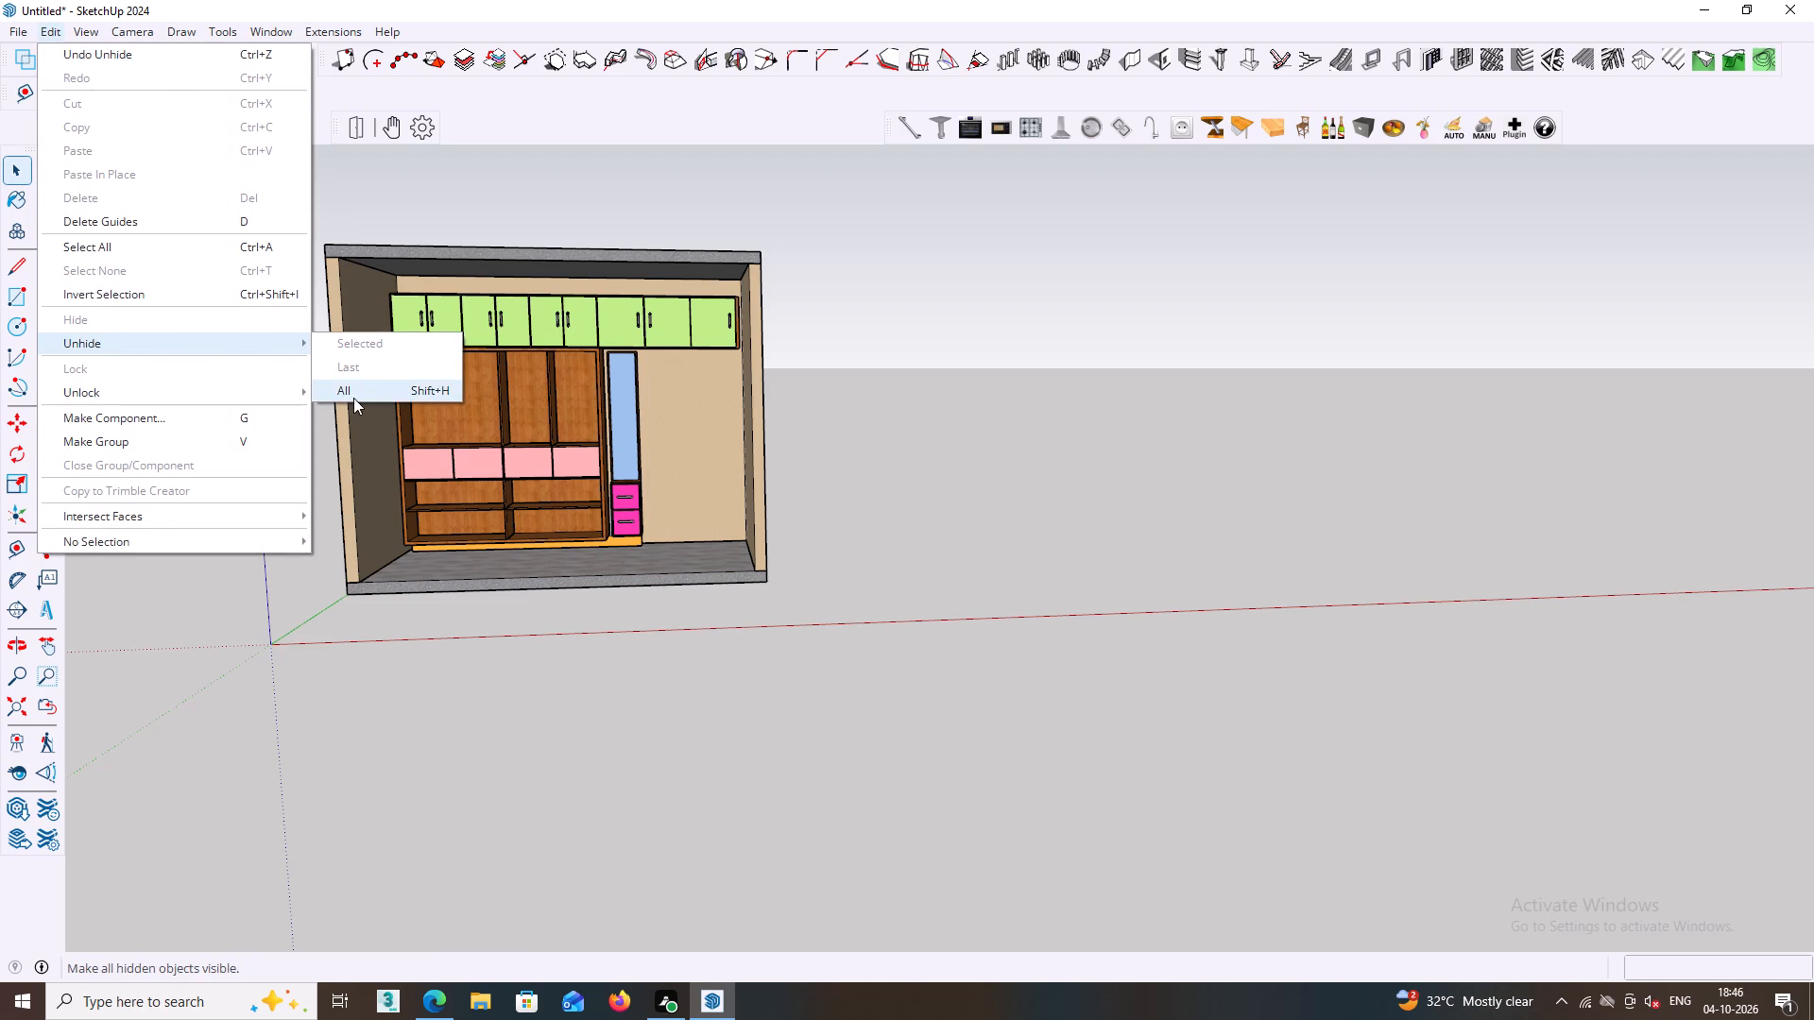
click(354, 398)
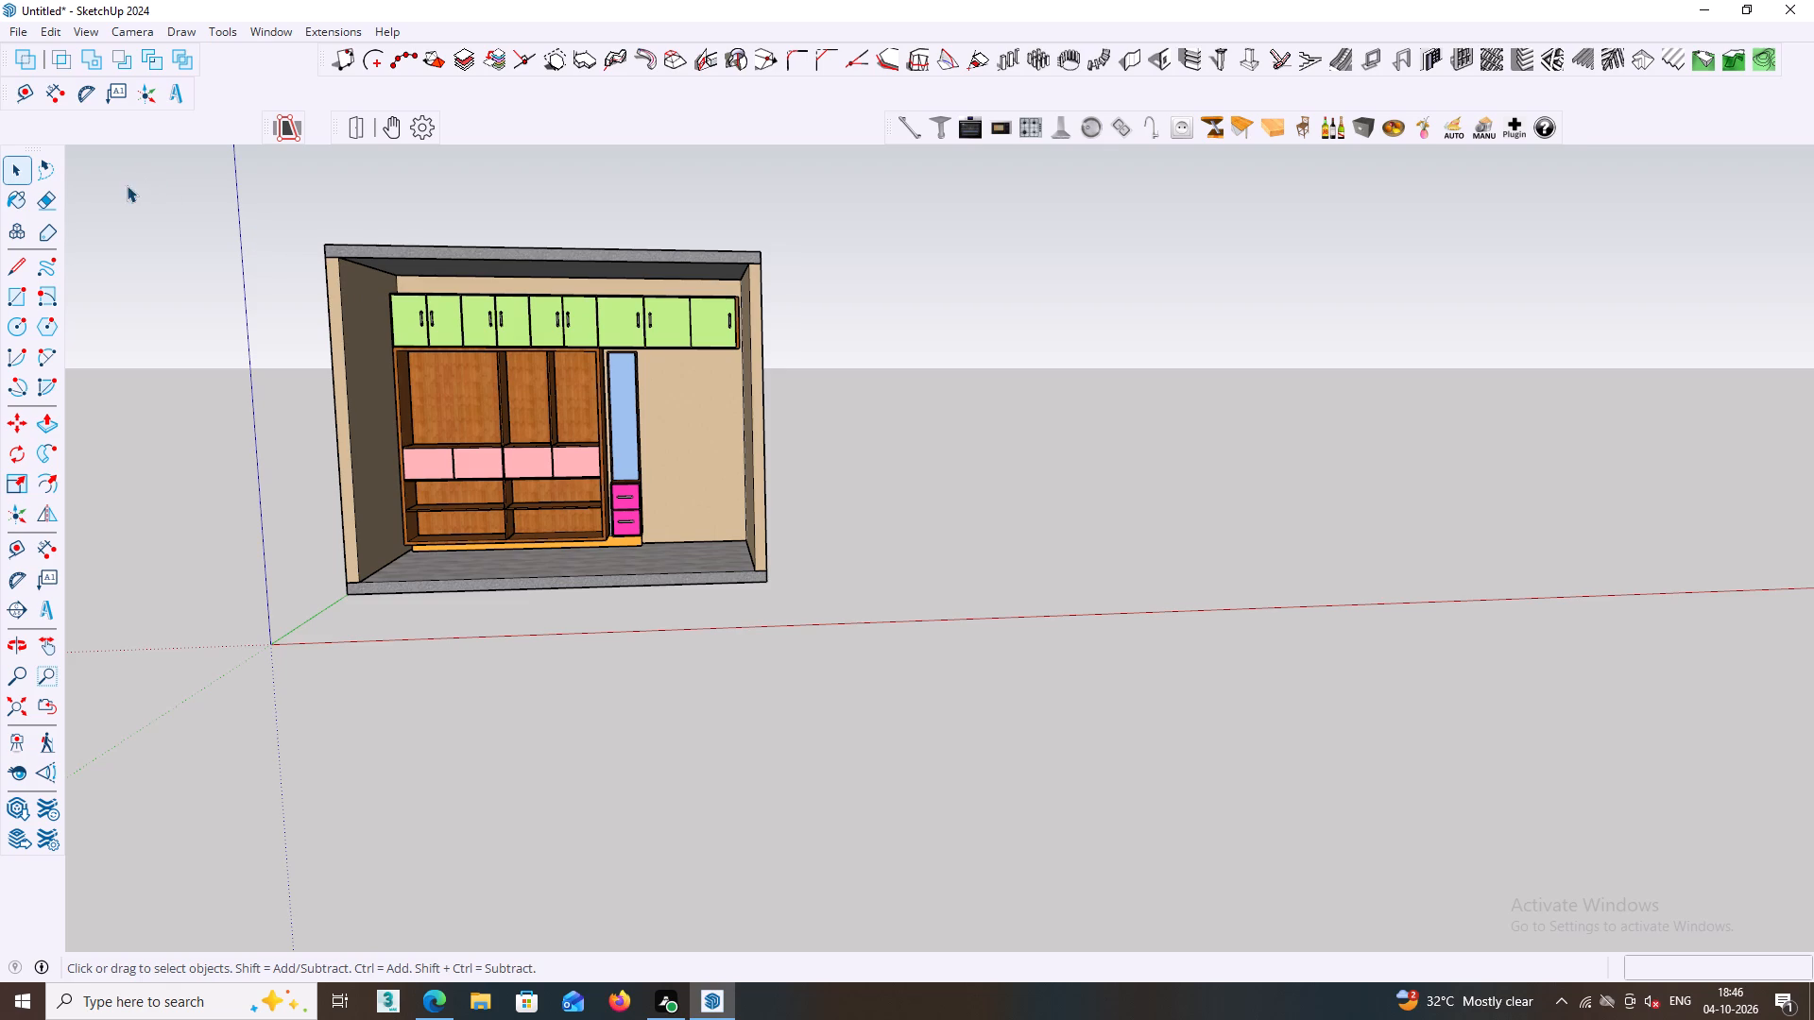
Undo the recent edits back to the version with the pink and white sliding doors on the wardrobe.
middle_drag(126, 185, 136, 187)
scroll(292, 267, down, 3)
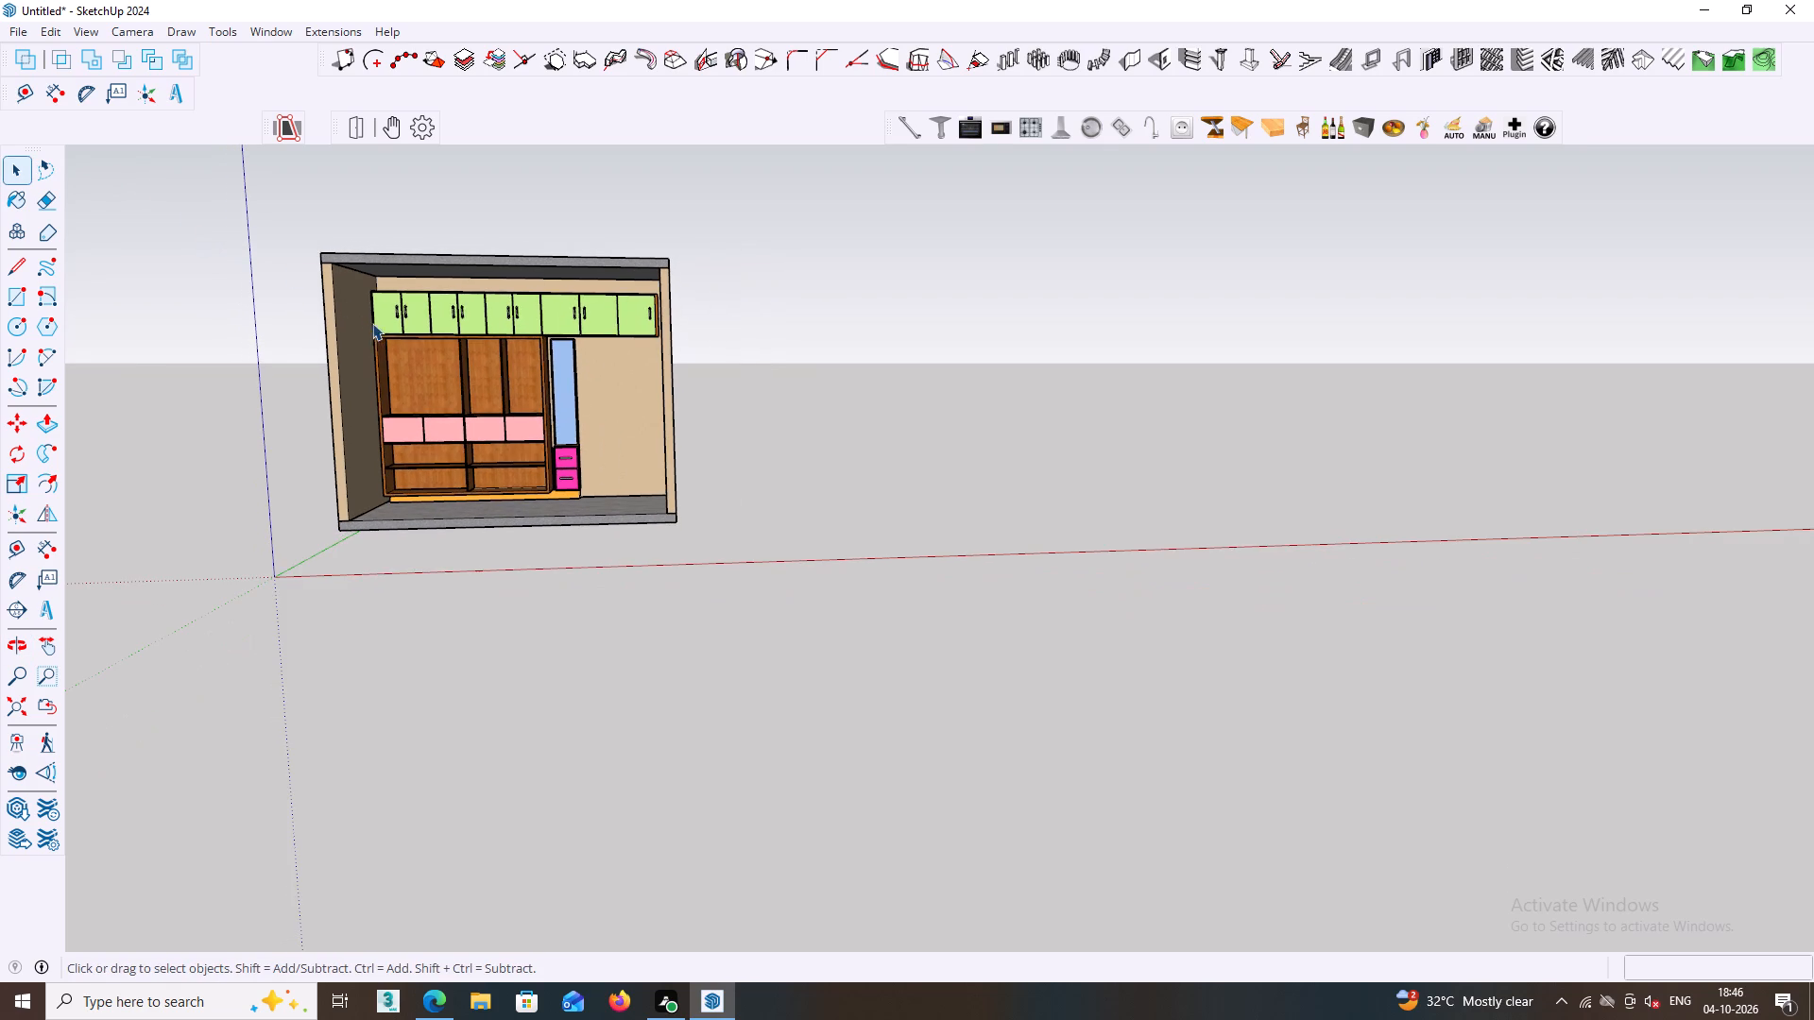
key(ctrl+z)
key(ctrl+z)
key(ctrl+z)
key(ctrl+z)
key(ctrl+z)
key(ctrl+z)
key(ctrl+z)
key(ctrl+z)
key(ctrl+z)
key(ctrl+z)
key(ctrl+z)
key(ctrl+z)
key(ctrl+z)
key(ctrl+z)
key(ctrl+z)
key(ctrl+z)
key(ctrl+z)
key(ctrl+z)
key(ctrl+z)
key(ctrl+z)
key(ctrl+z)
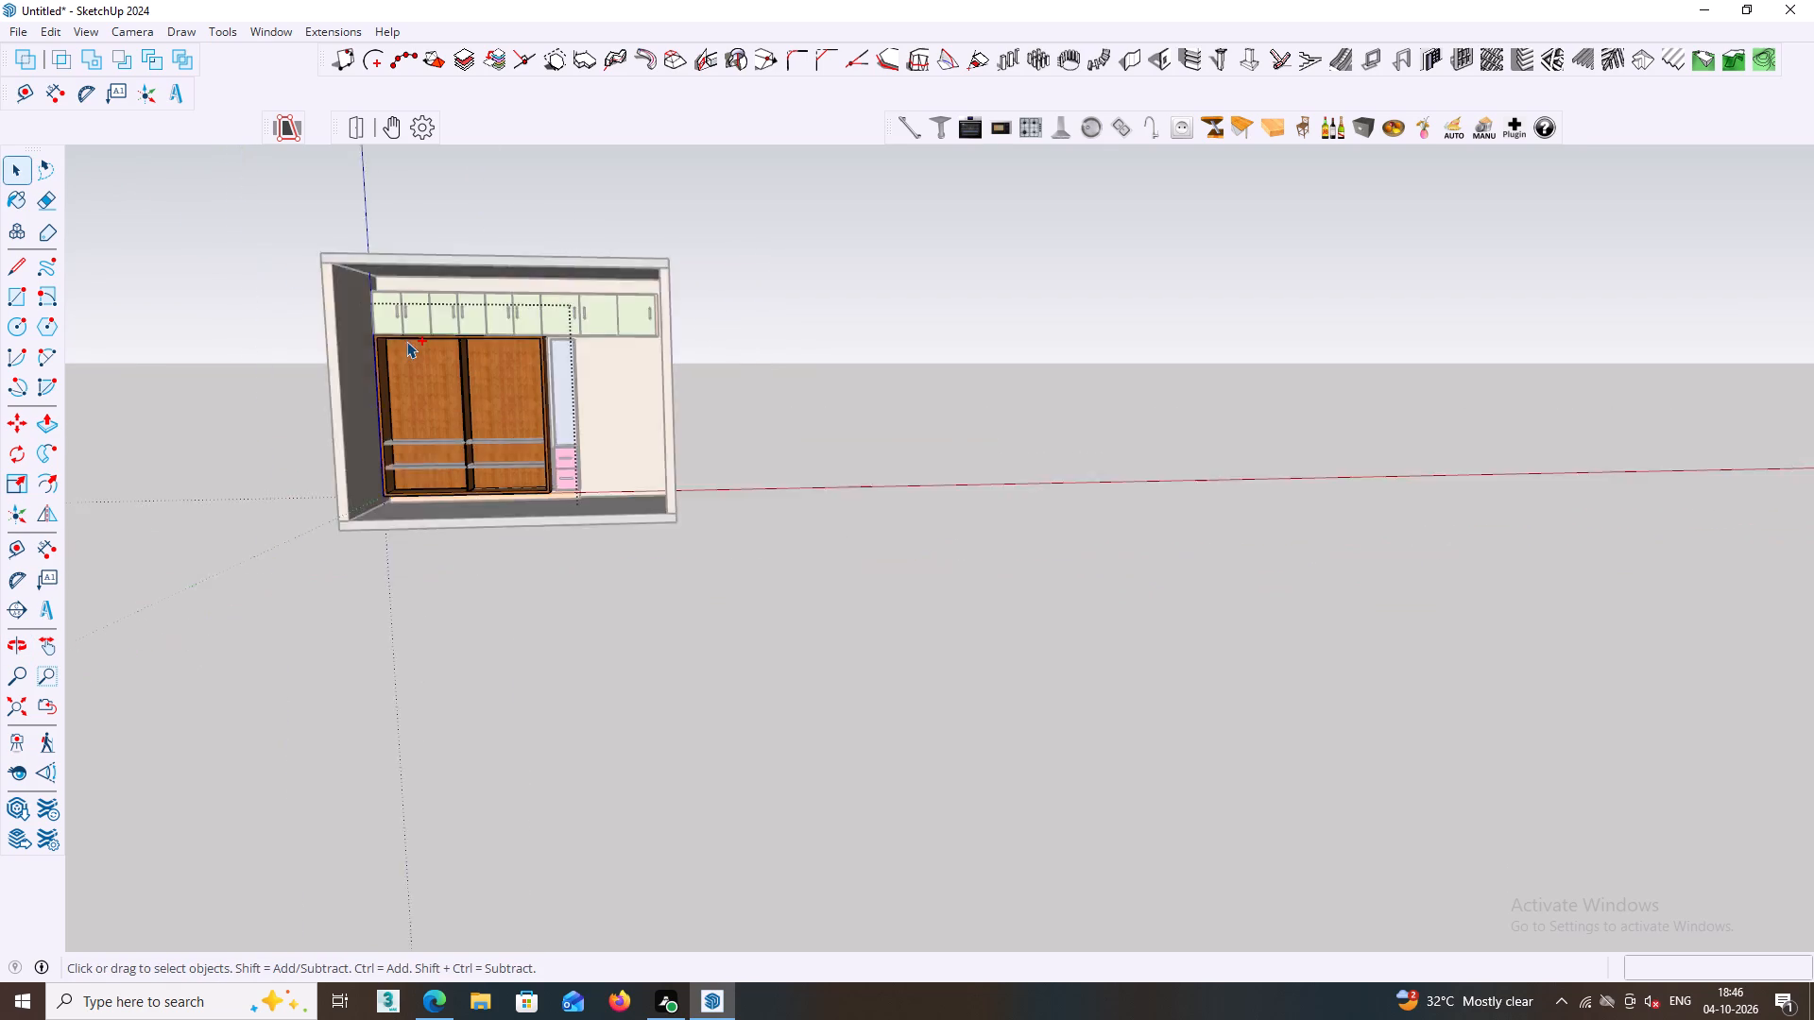
click(736, 411)
Examine the room, sliding-door wardrobe, overhead cabinets and drawer unit from several angles.
middle_drag(731, 400, 862, 405)
scroll(515, 409, up, 5)
middle_drag(515, 410, 700, 403)
scroll(662, 392, down, 5)
middle_drag(613, 385, 678, 386)
scroll(575, 385, up, 3)
middle_drag(576, 391, 319, 389)
scroll(595, 374, down, 4)
middle_click(645, 398)
middle_drag(692, 433, 590, 420)
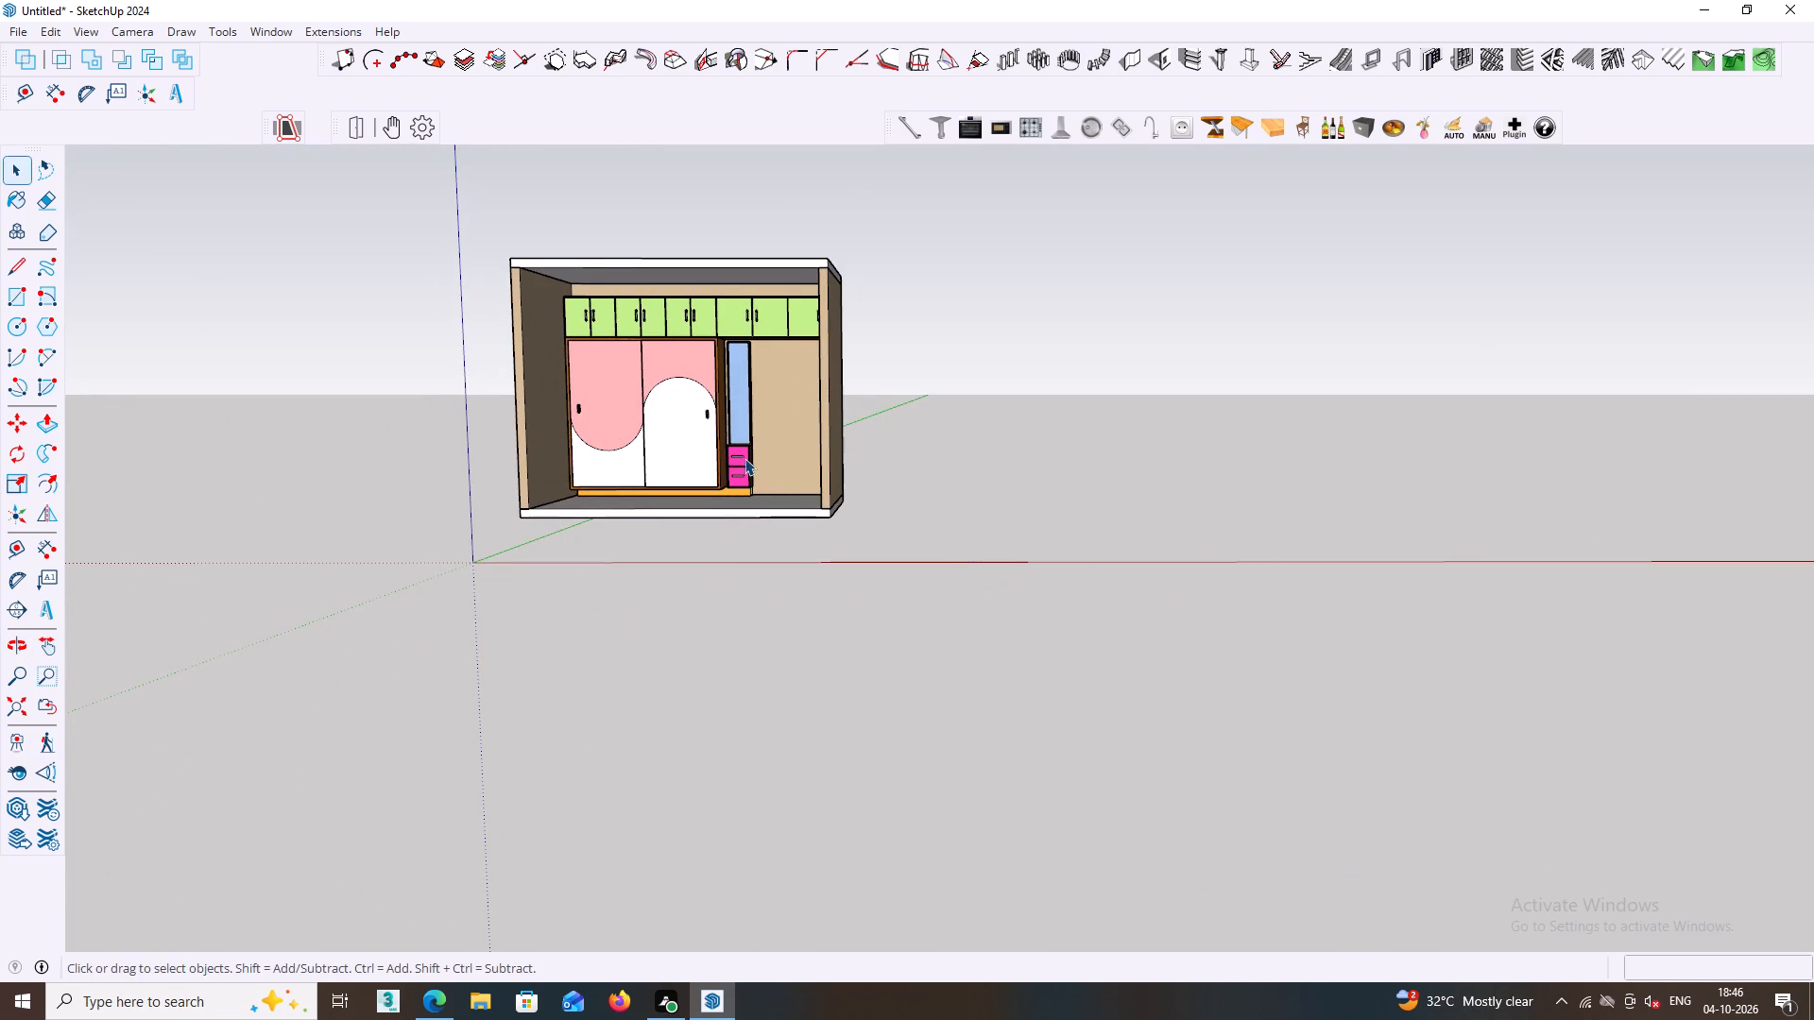
scroll(744, 458, down, 2)
middle_drag(753, 464, 730, 584)
scroll(704, 539, down, 2)
middle_drag(703, 521, 776, 561)
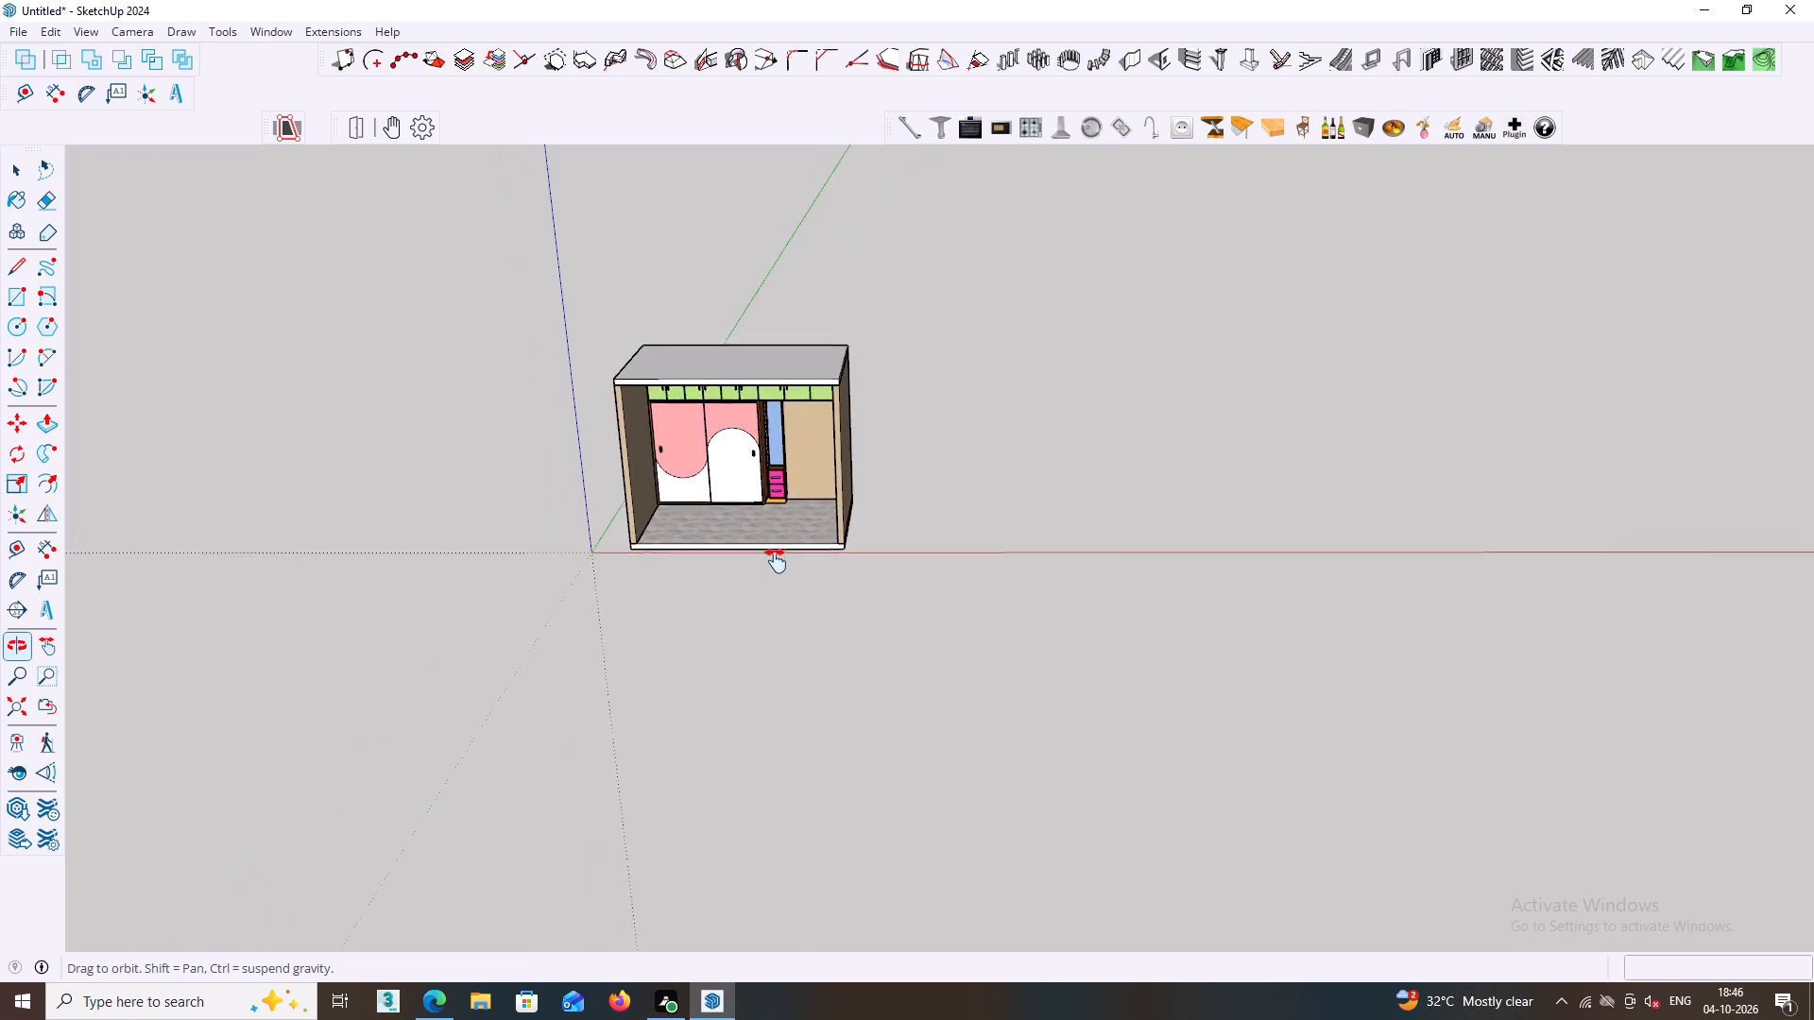
middle_drag(776, 561, 839, 575)
middle_drag(778, 467, 747, 351)
scroll(773, 462, up, 4)
middle_drag(769, 571, 769, 688)
scroll(777, 613, up, 3)
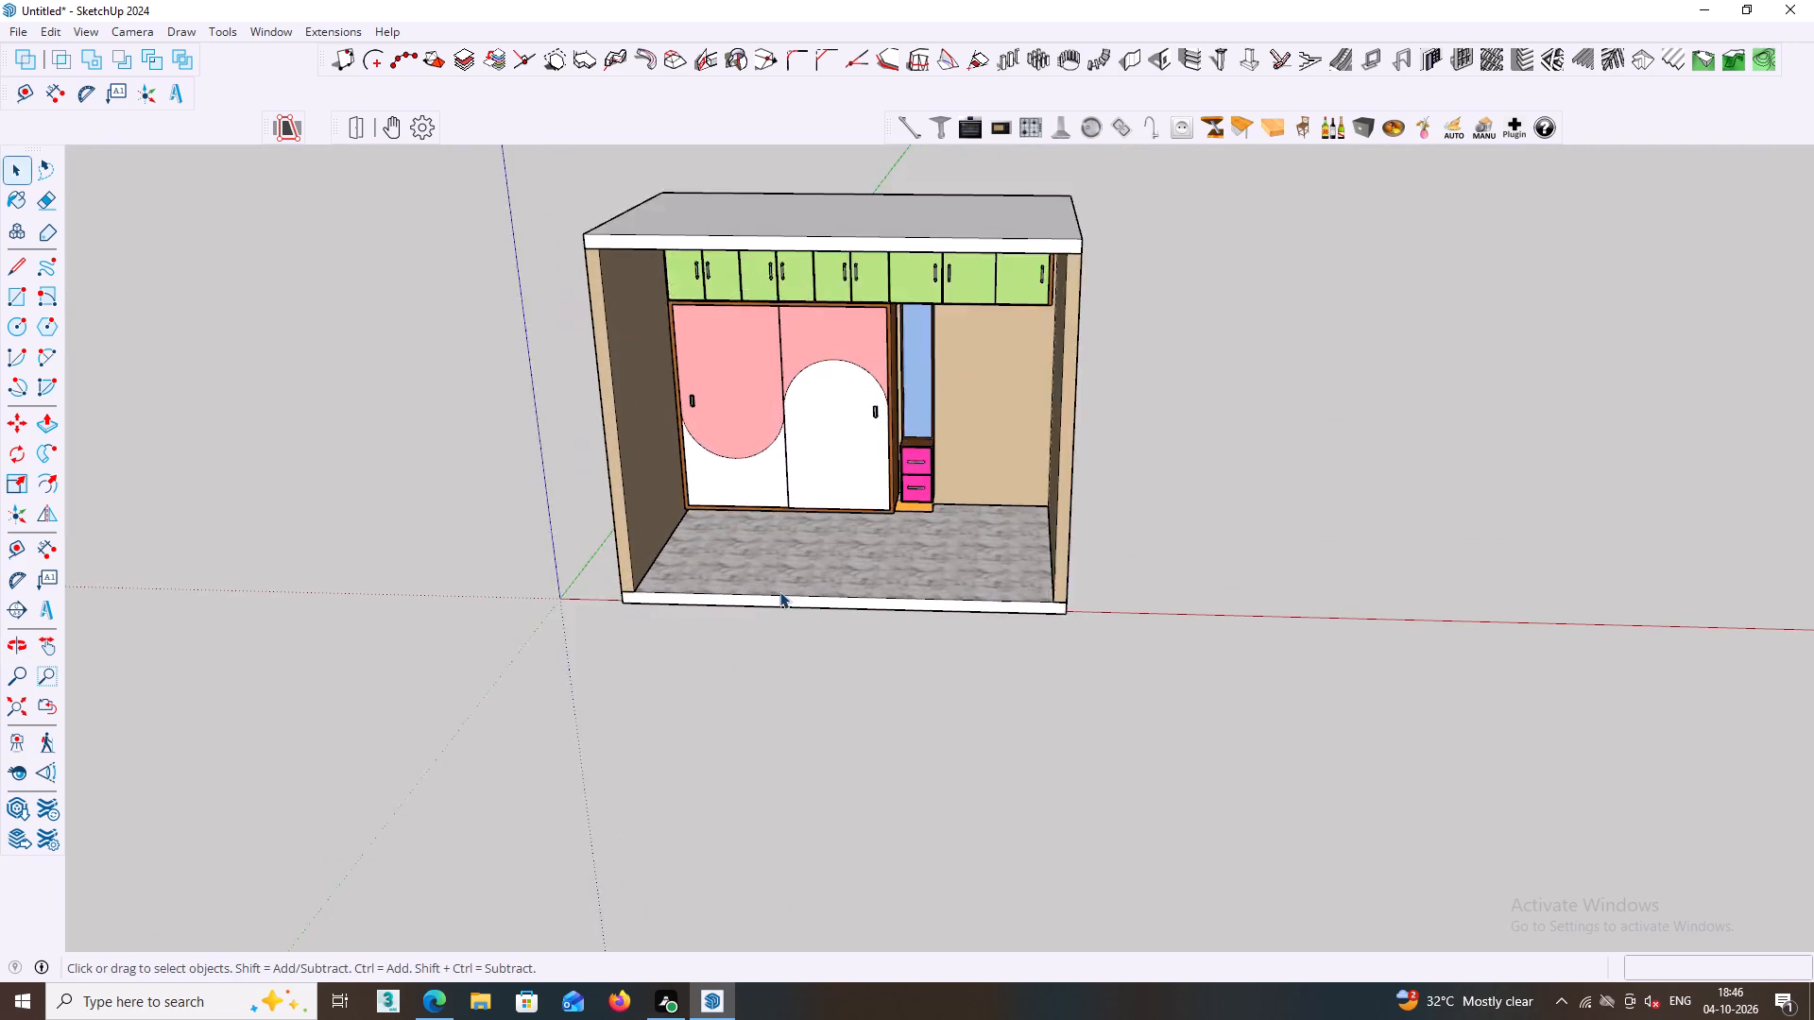
scroll(779, 591, up, 3)
middle_drag(785, 623, 826, 625)
scroll(1072, 735, down, 2)
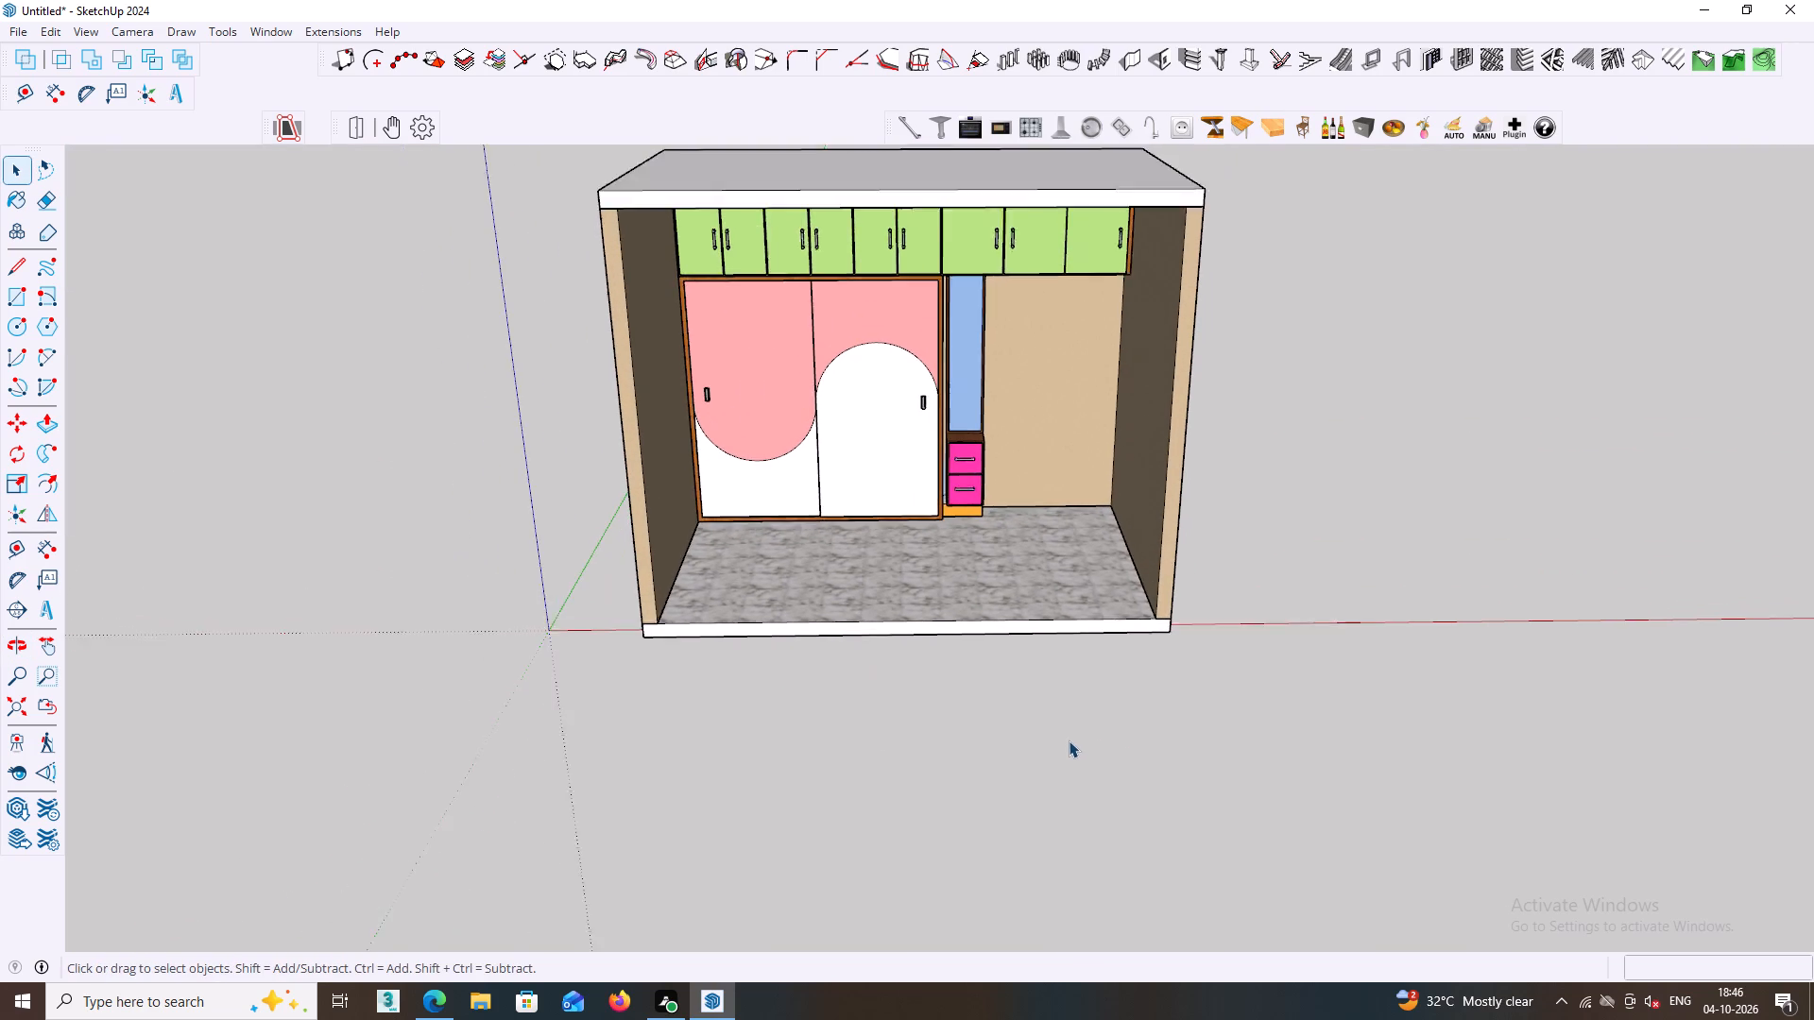
scroll(1069, 740, down, 1)
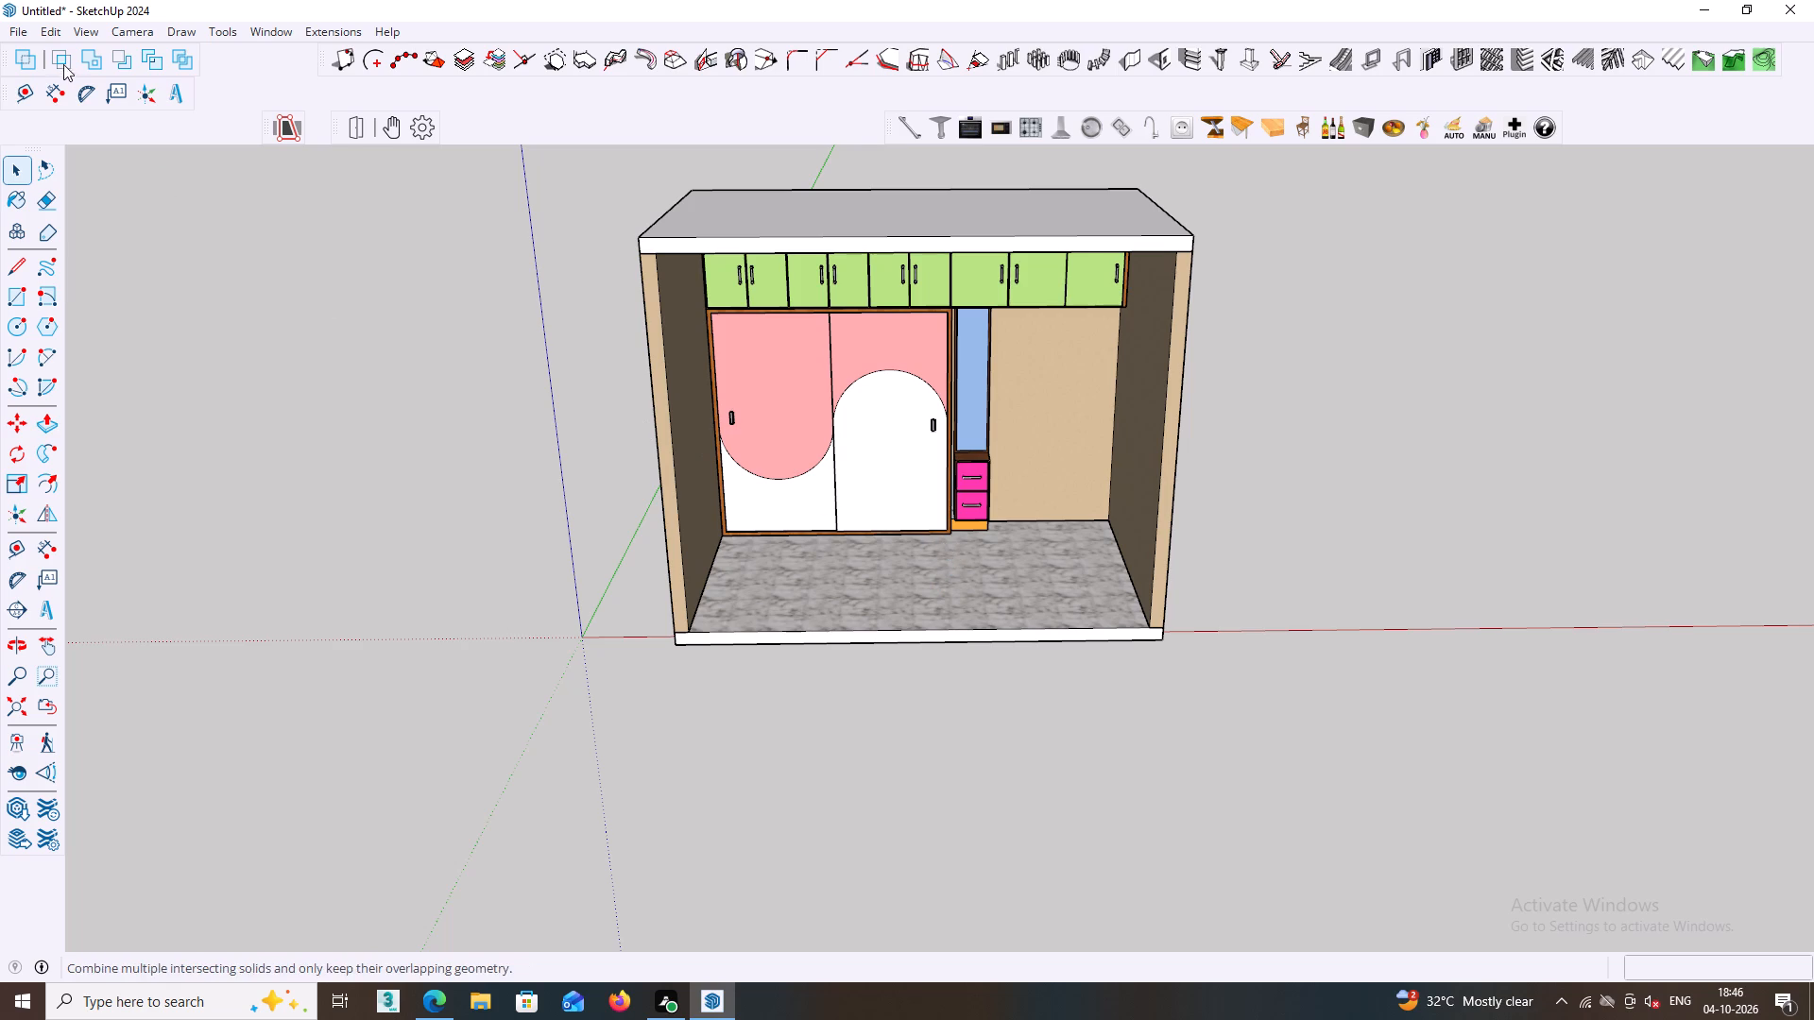
Save the model in the Documents folder under the file name WARDROBE ( 4-10-26).
click(21, 31)
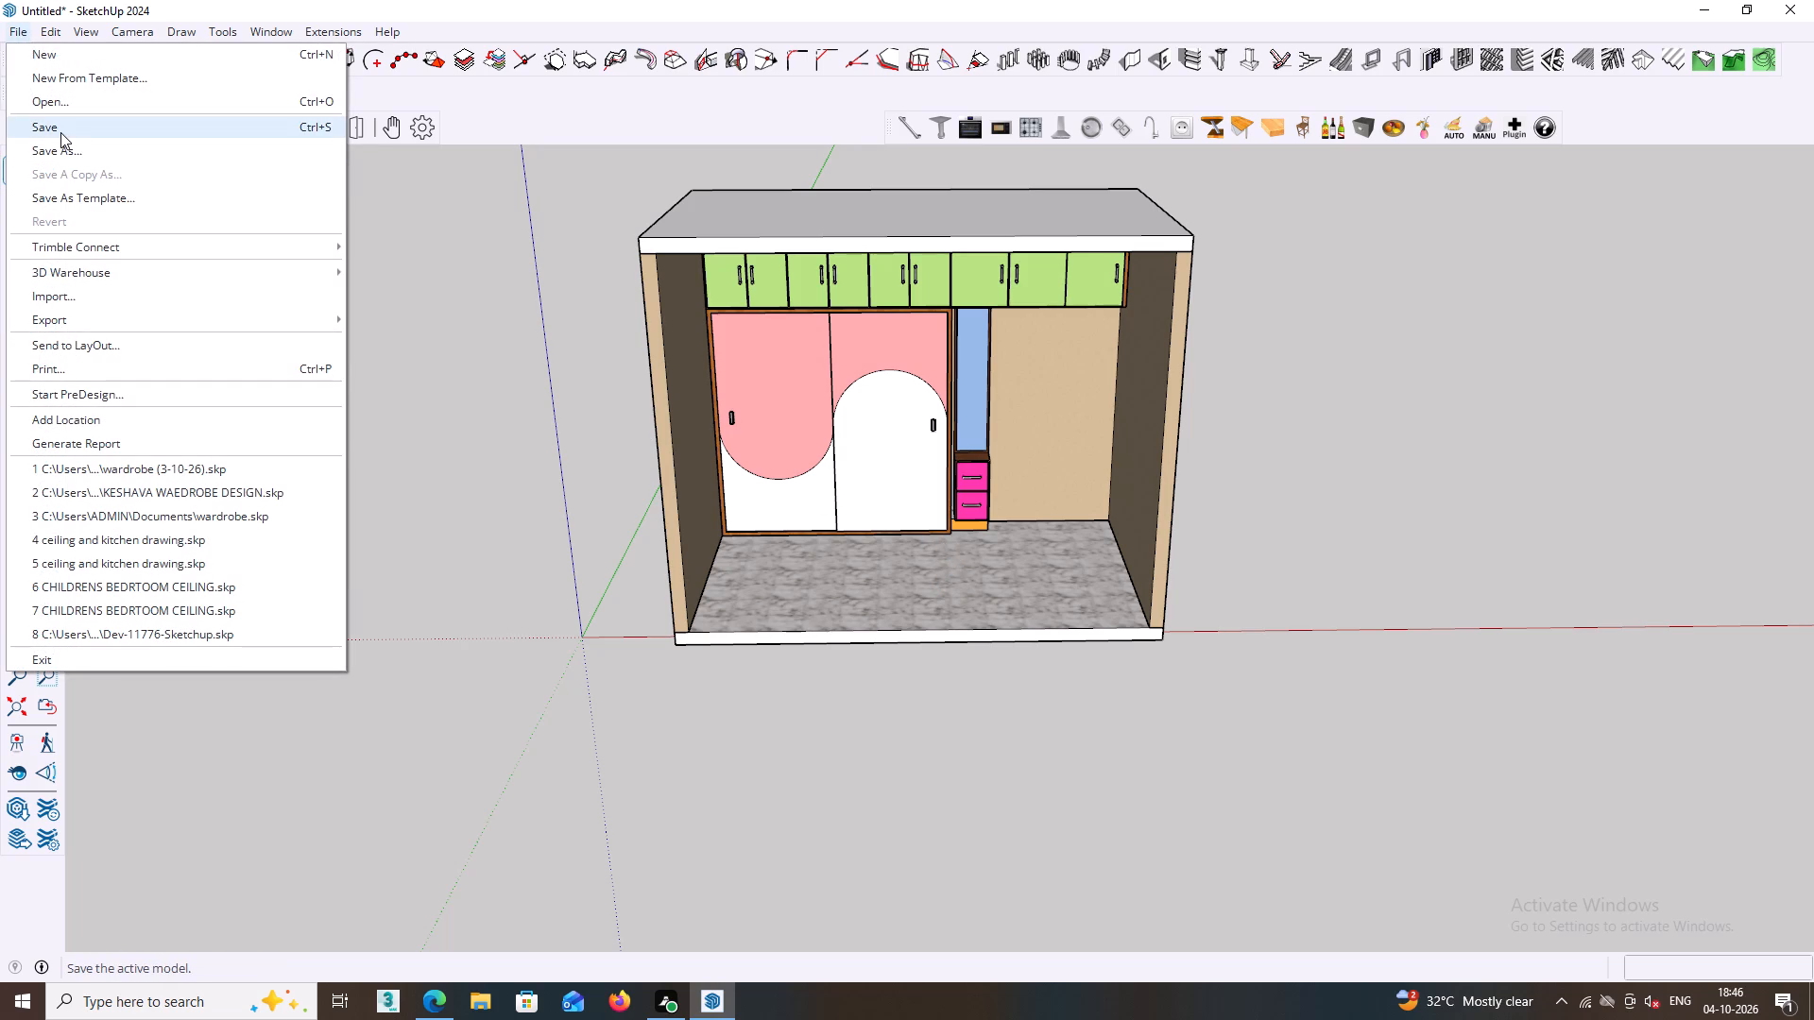
click(60, 132)
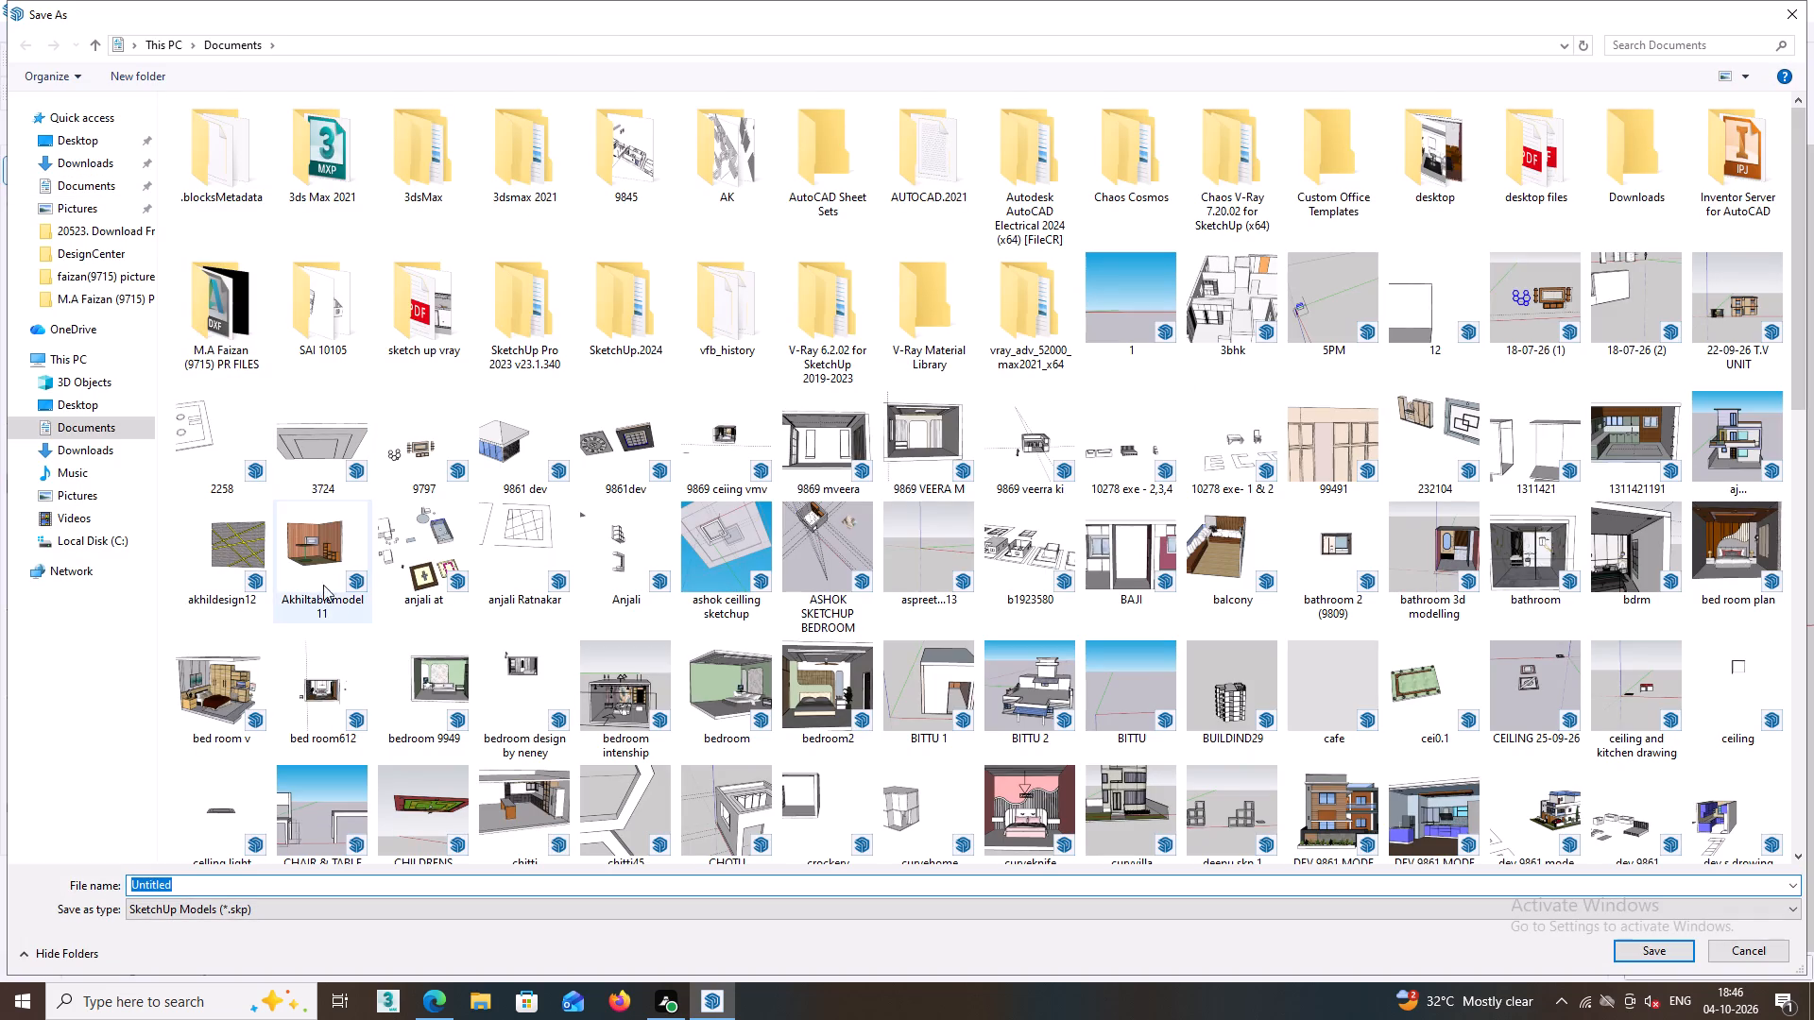
click(222, 886)
key(BackSpace)
key(BackSpace)
key(BackSpace)
key(BackSpace)
key(BackSpace)
key(BackSpace)
key(BackSpace)
key(BackSpace)
key(BackSpace)
key(BackSpace)
key(BackSpace)
key(BackSpace)
key(BackSpace)
key(BackSpace)
key(BackSpace)
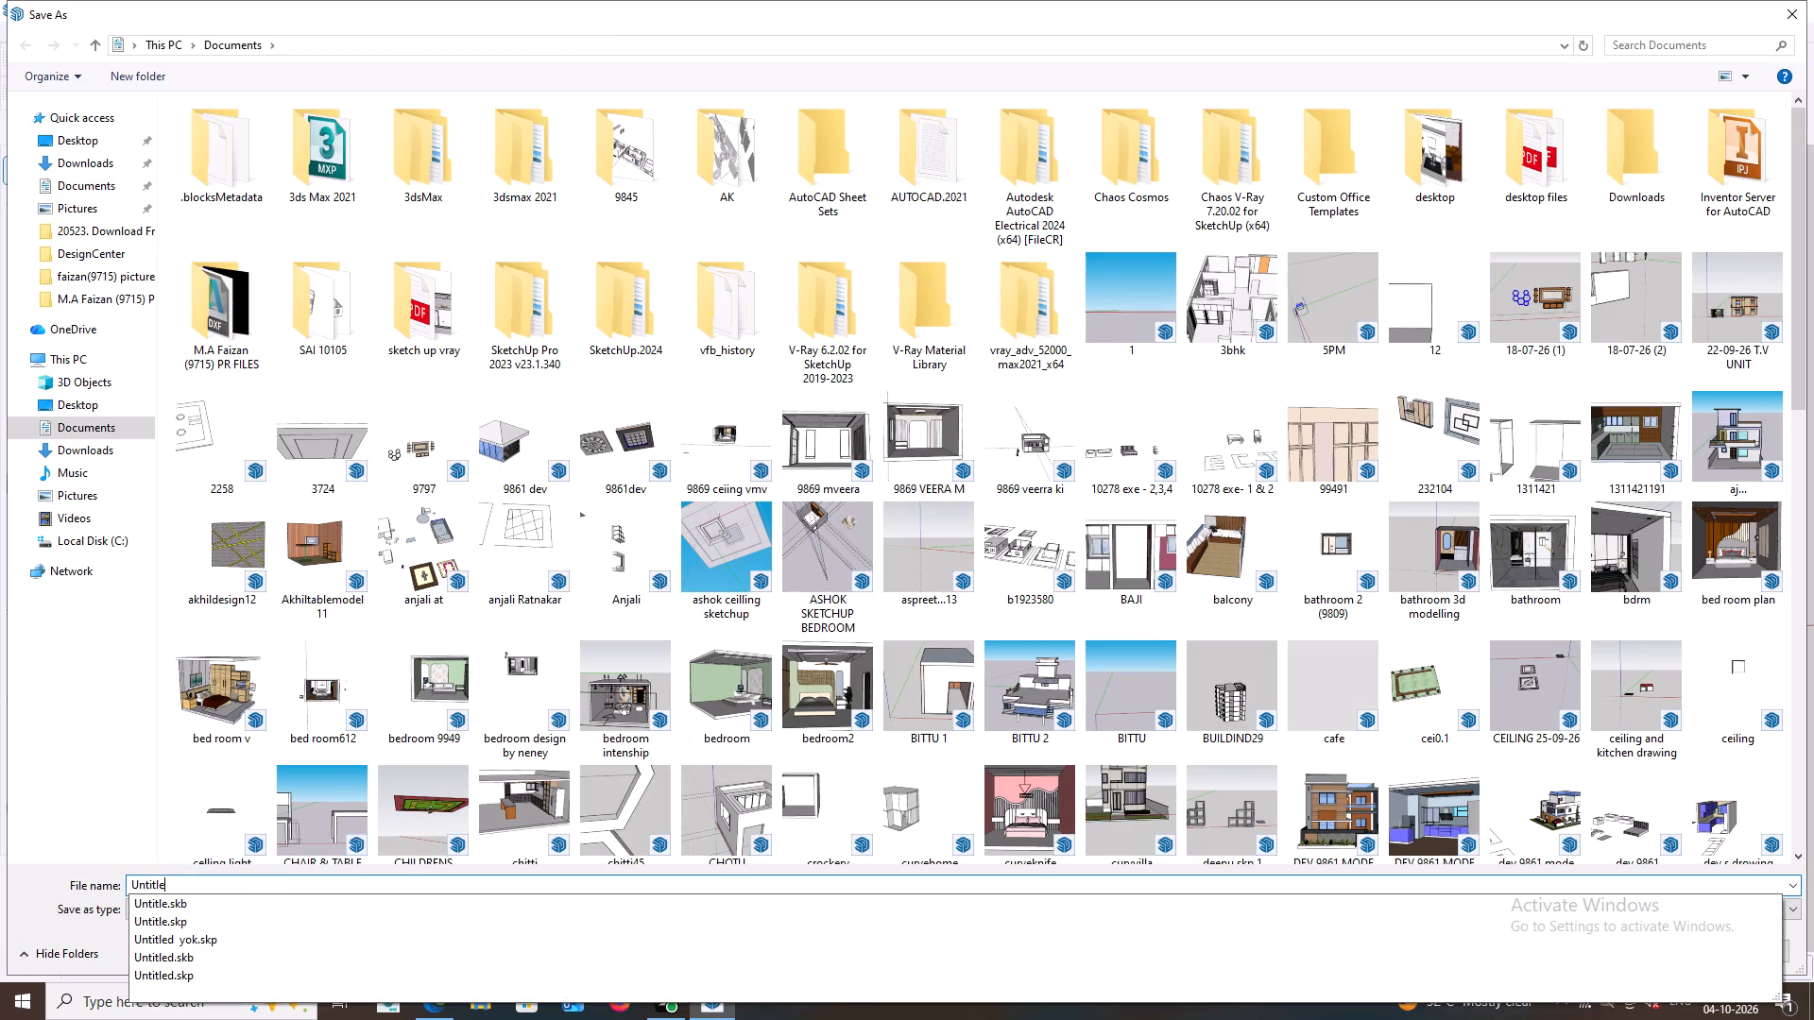
text(WARD)
text(ROBE)
key(space)
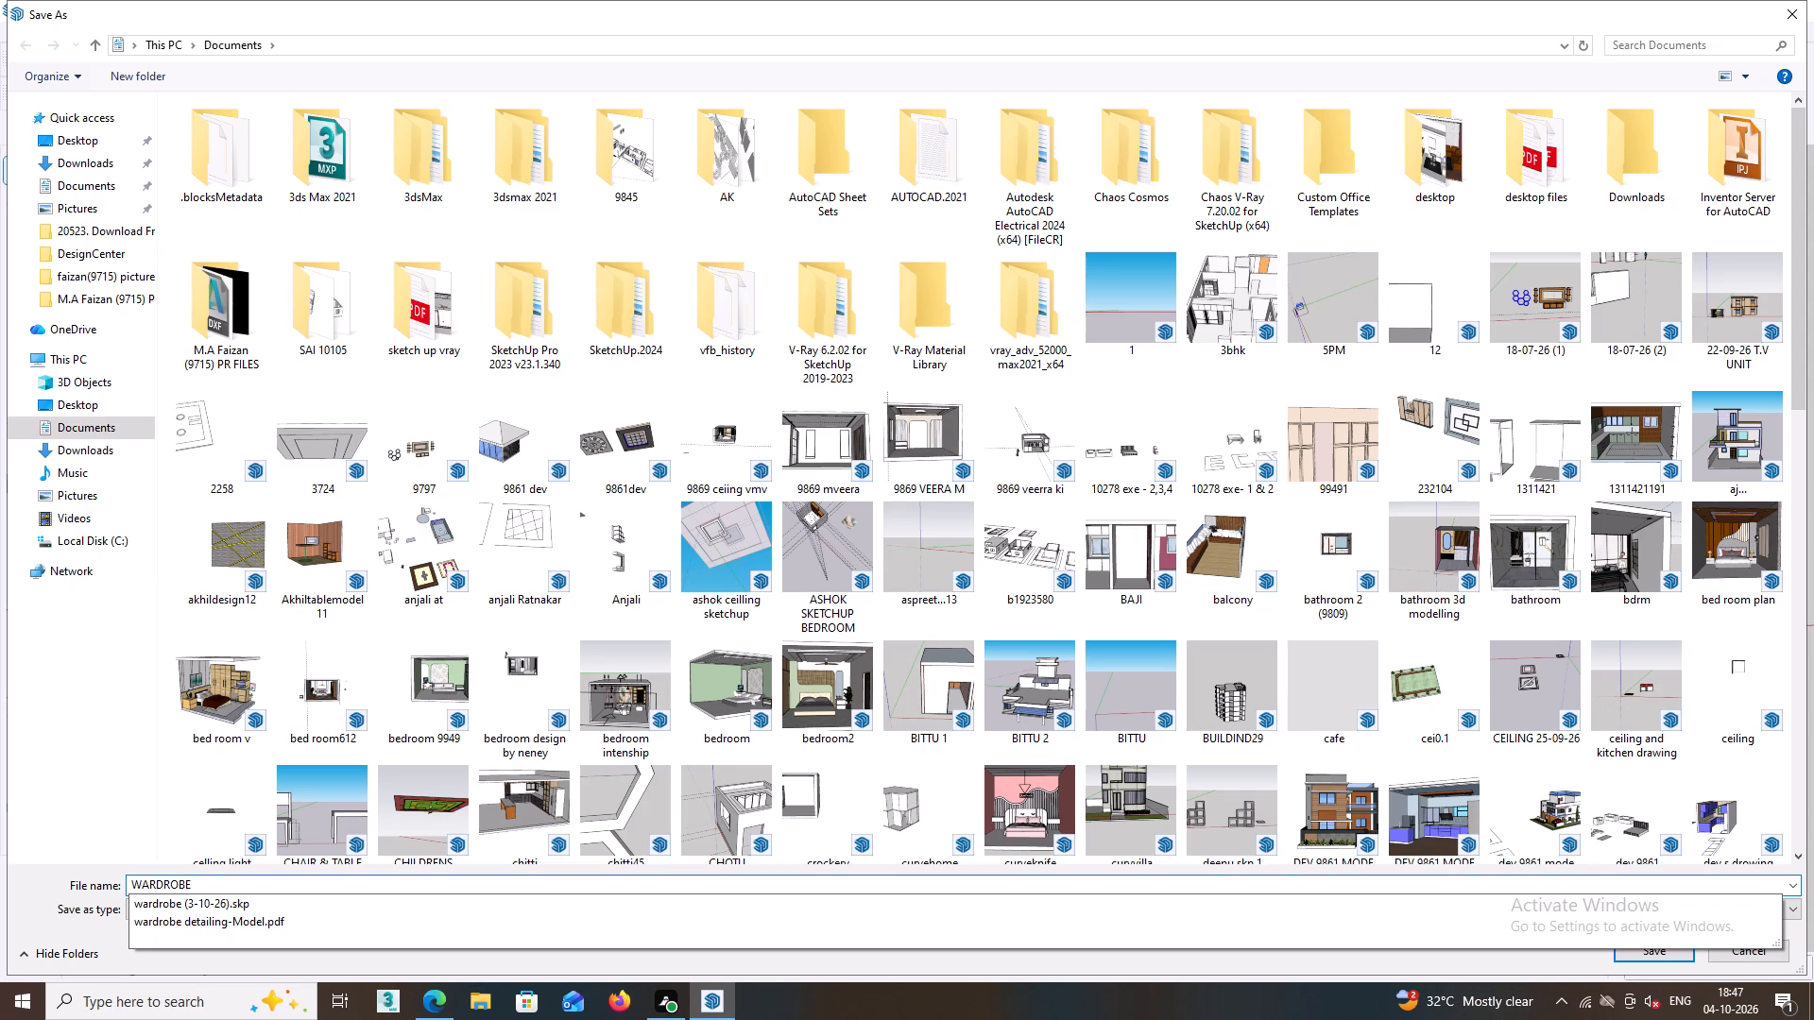
text(A9)
key(space)
key(BackSpace)
key(BackSpace)
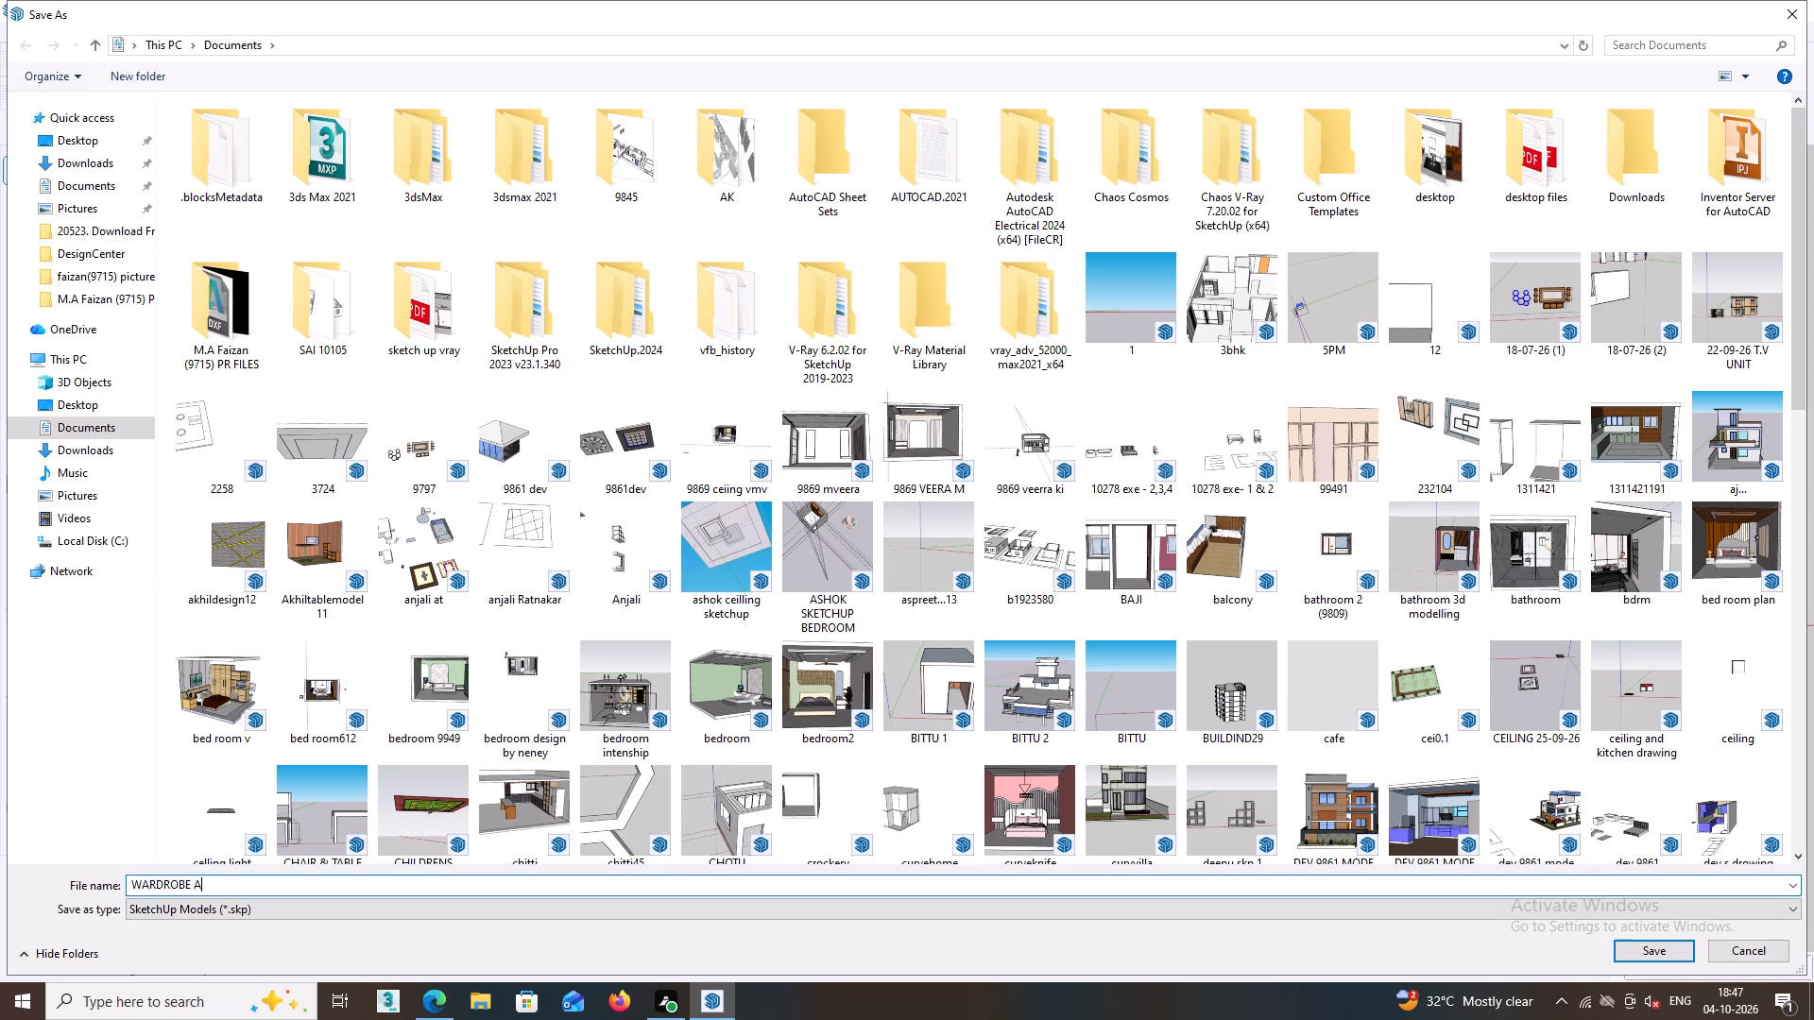
key(BackSpace)
text(()
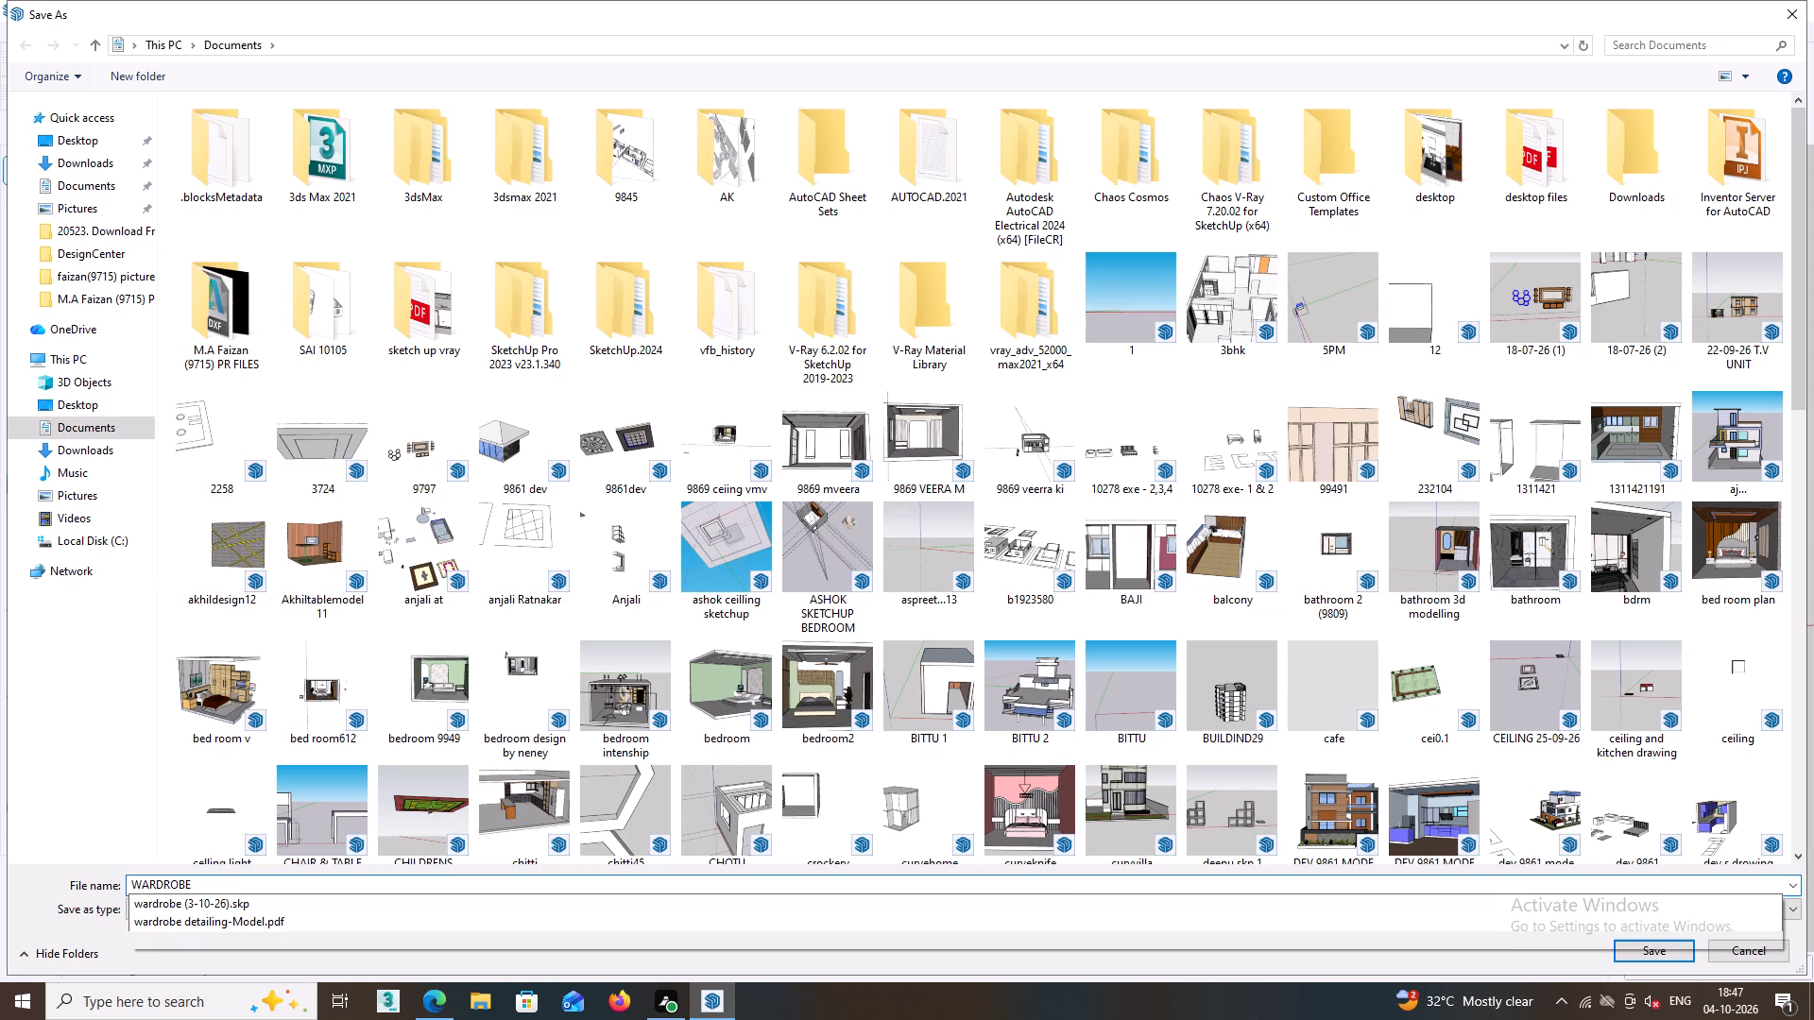
key(space)
key(4)
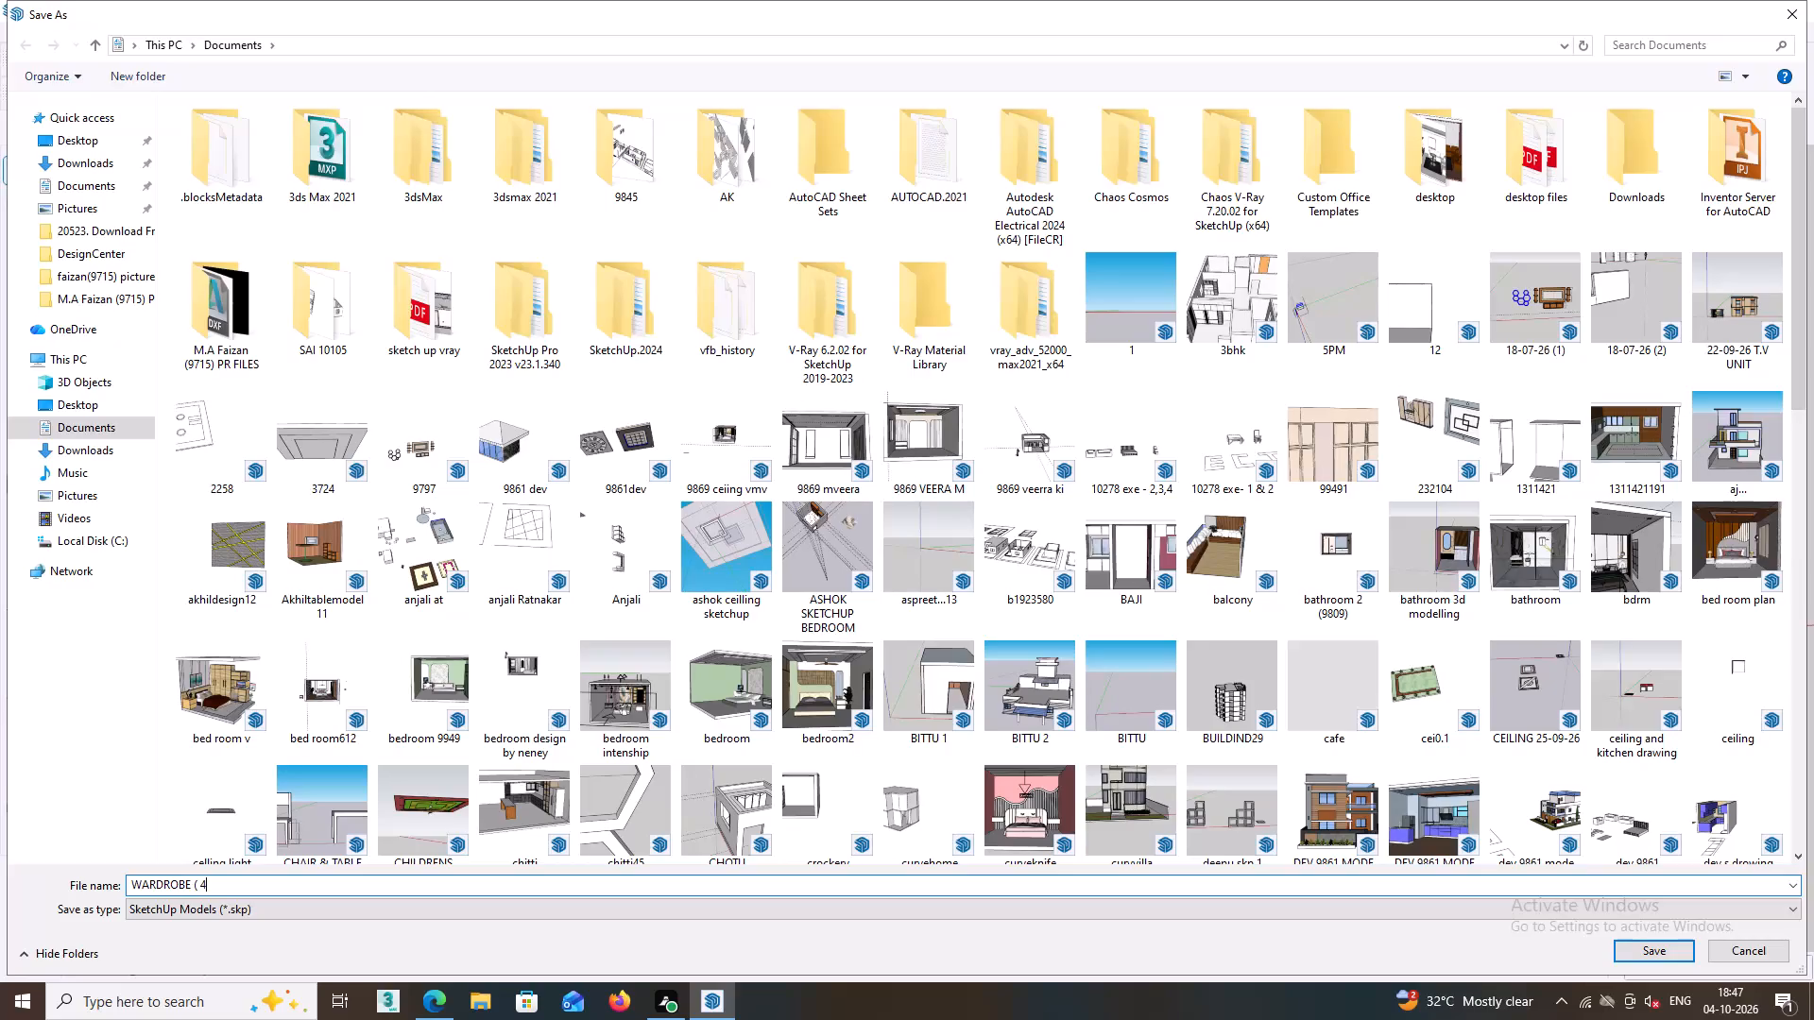
key(minus)
text(10)
key(minus)
text(26)
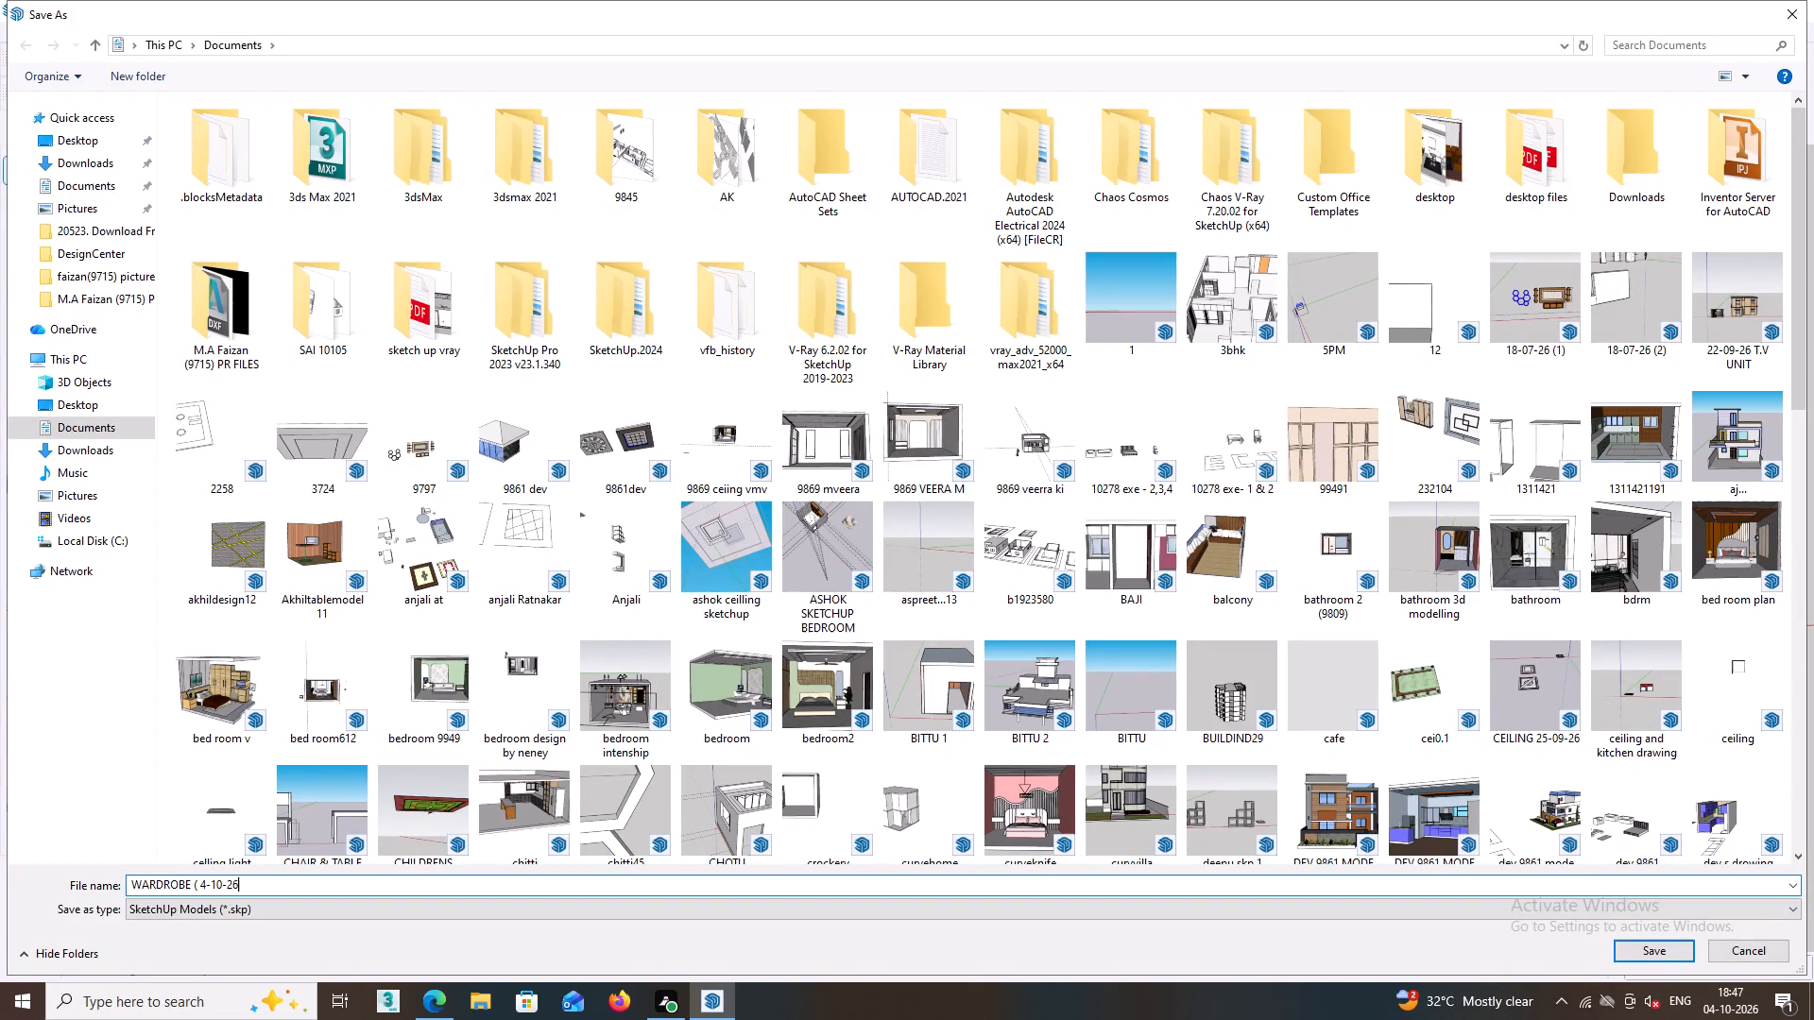
key(shift+parenright)
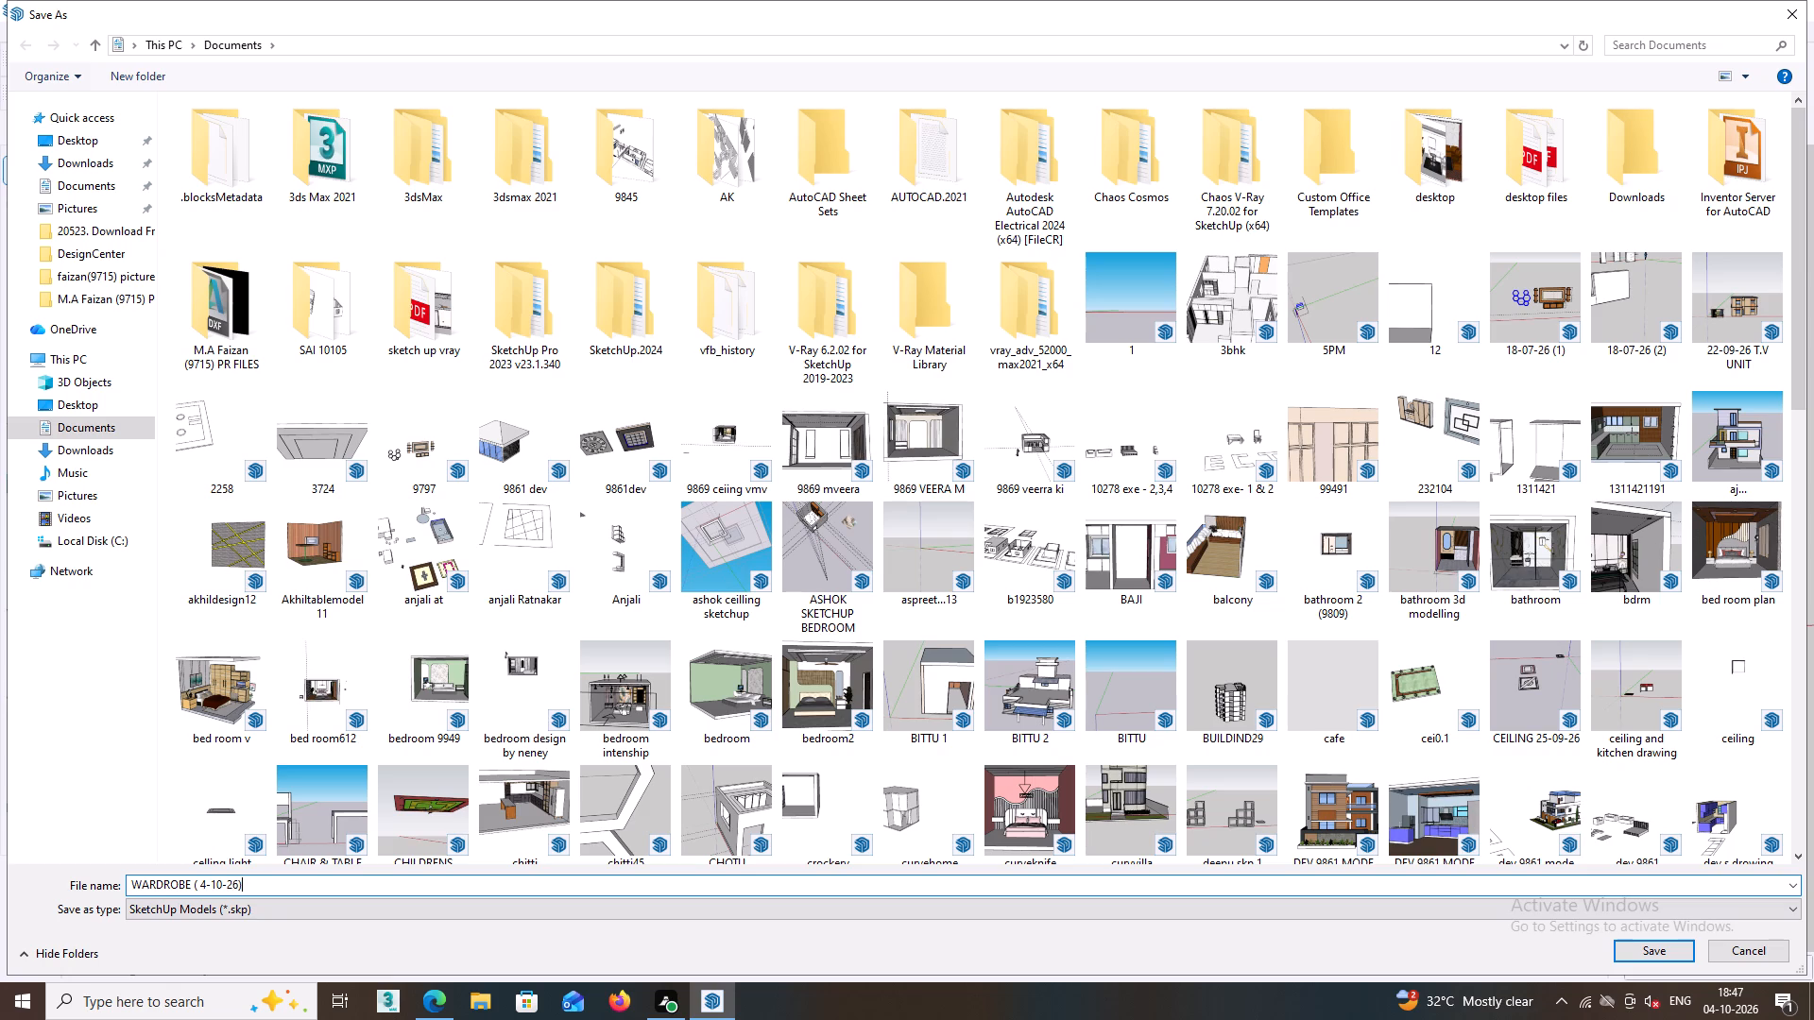
click(1634, 943)
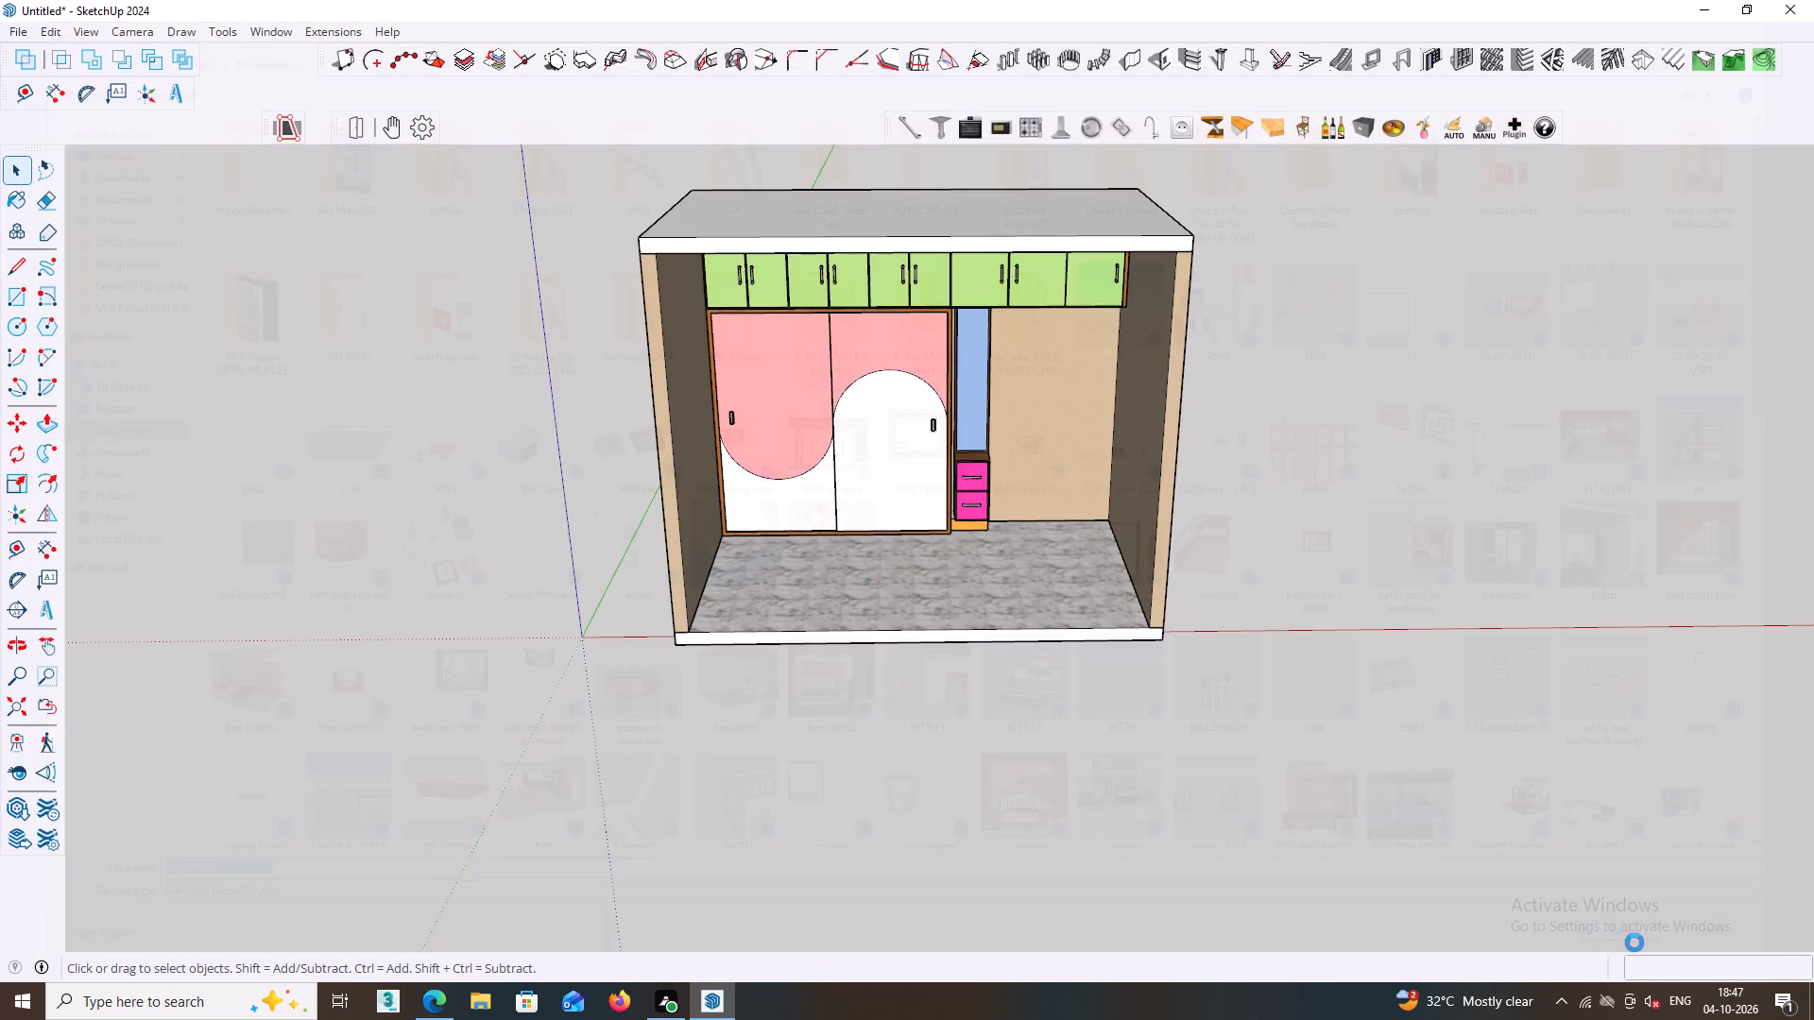
Save the model again to the Desktop as a SketchUp model, keeping the name WARDROBE ( 4-10-26).
click(15, 36)
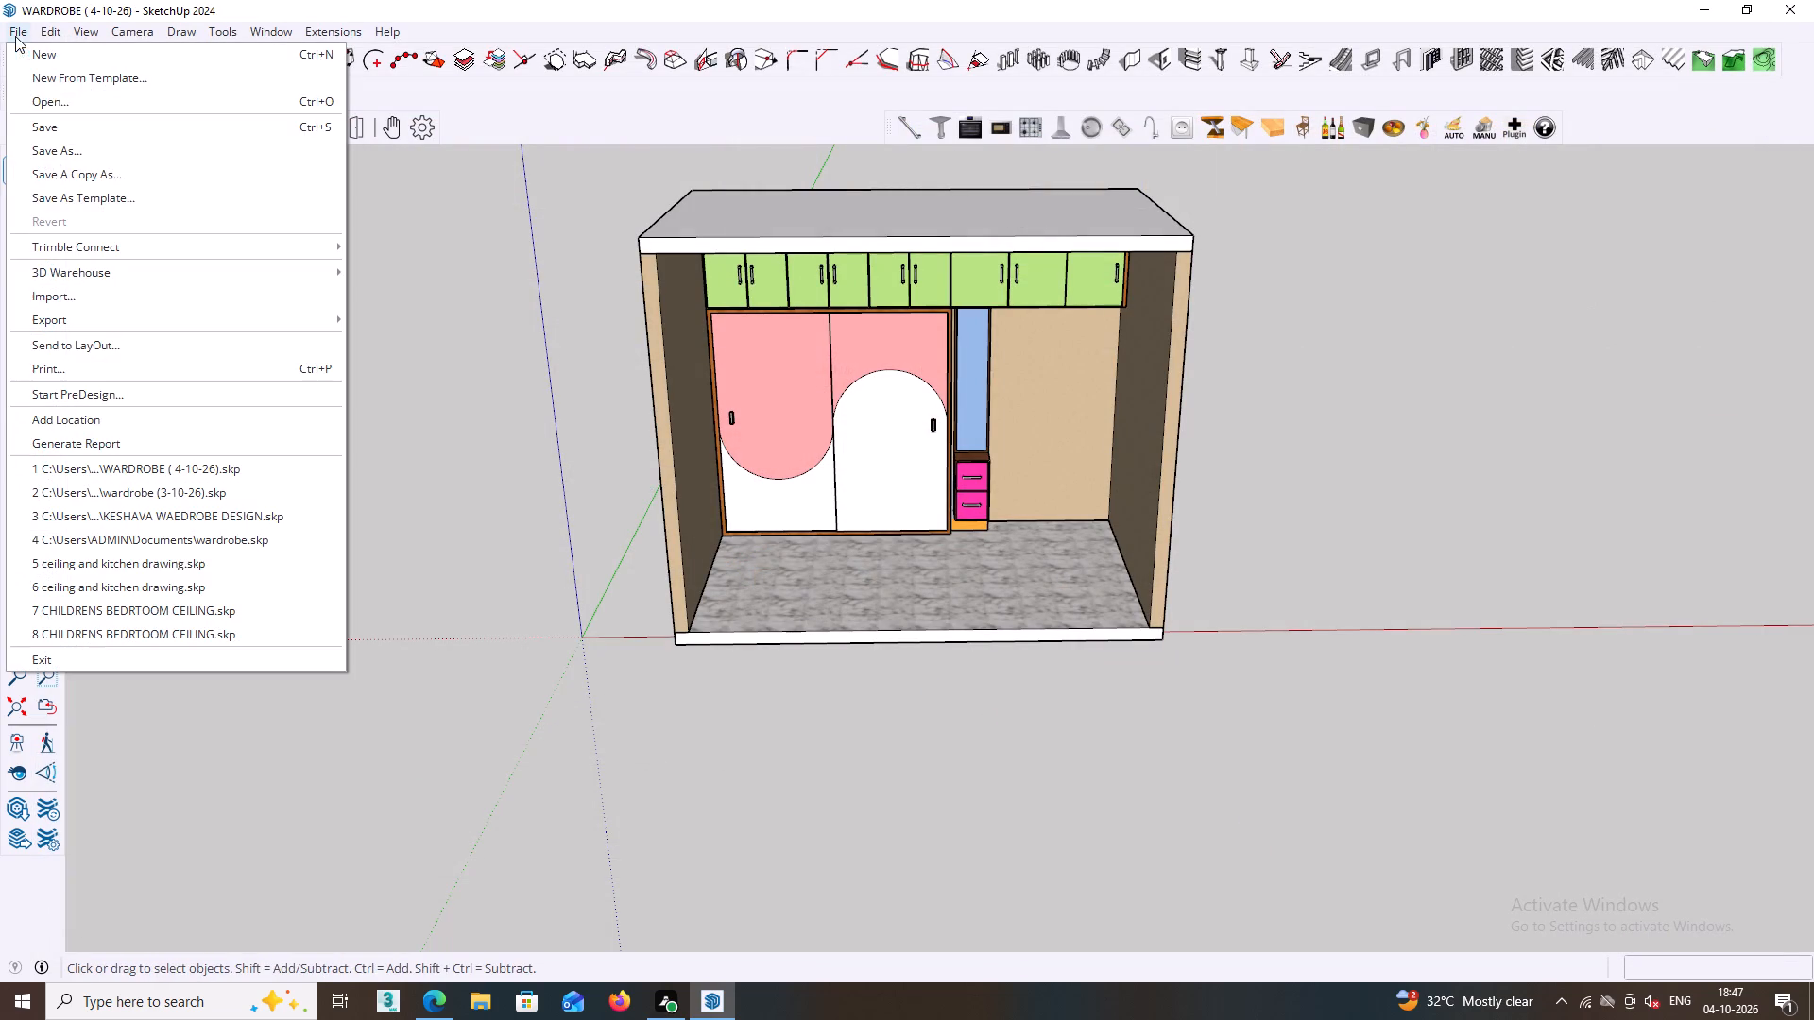
click(98, 153)
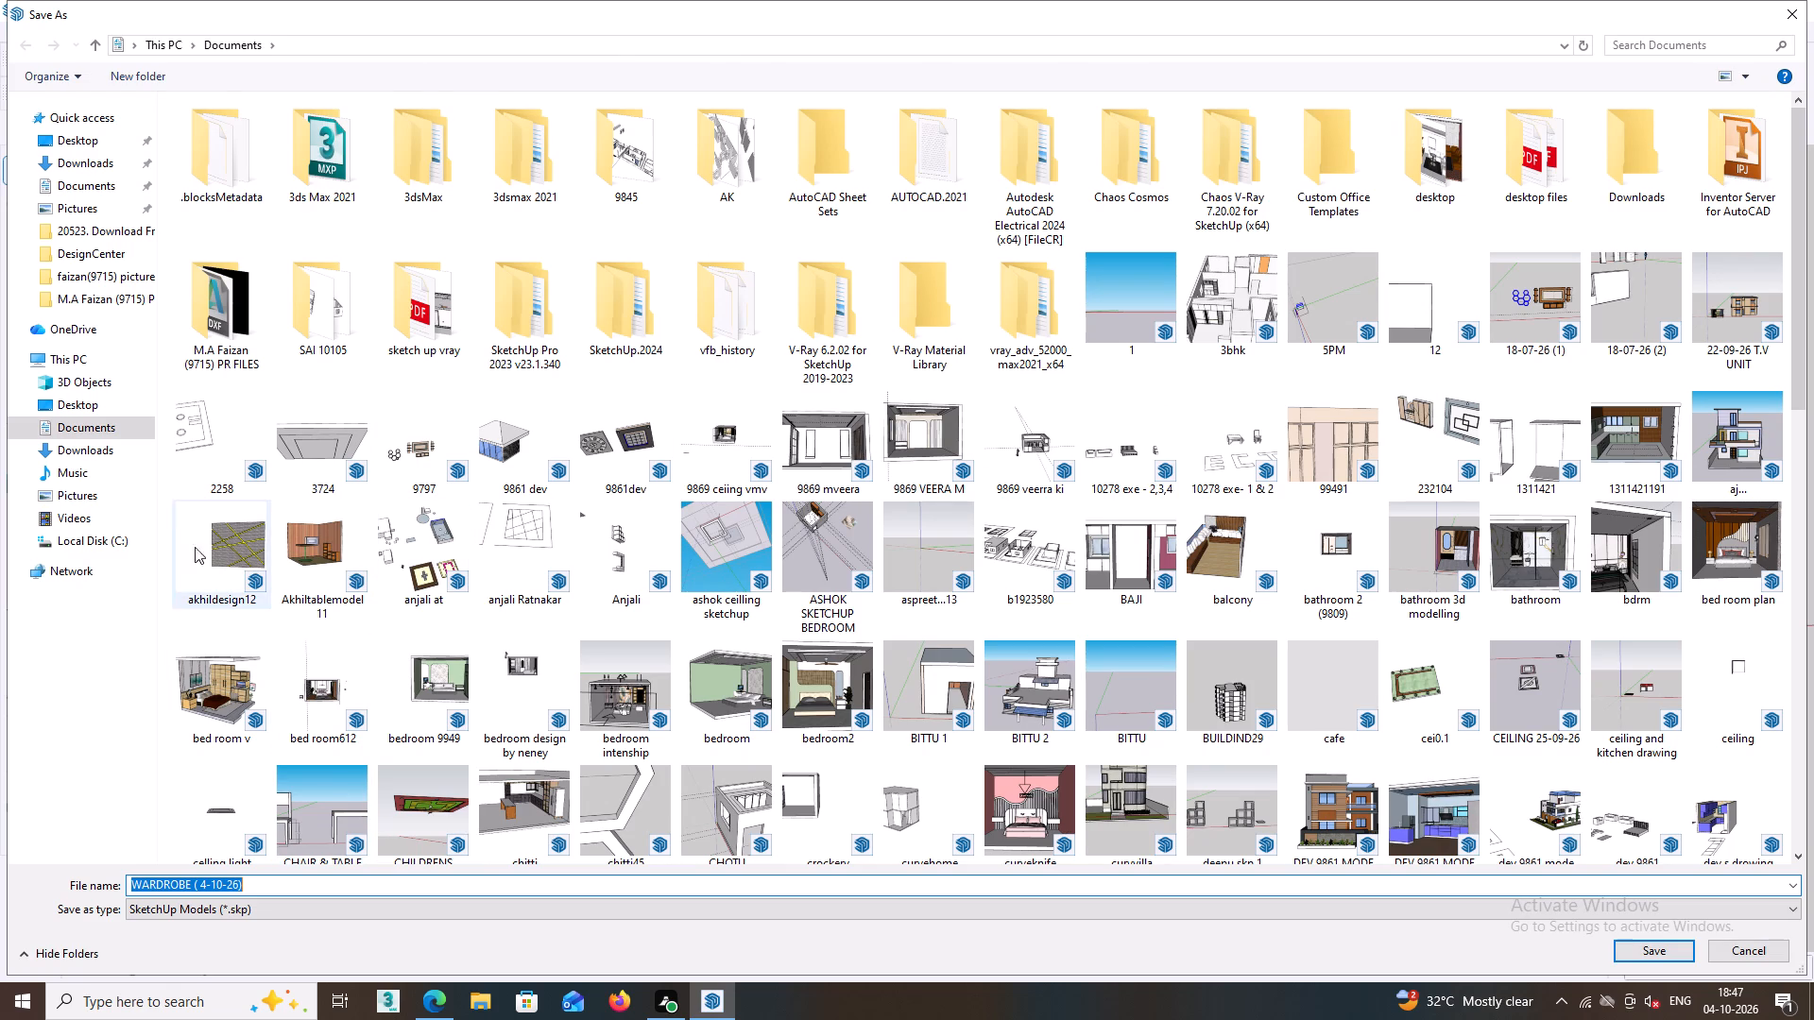
click(89, 136)
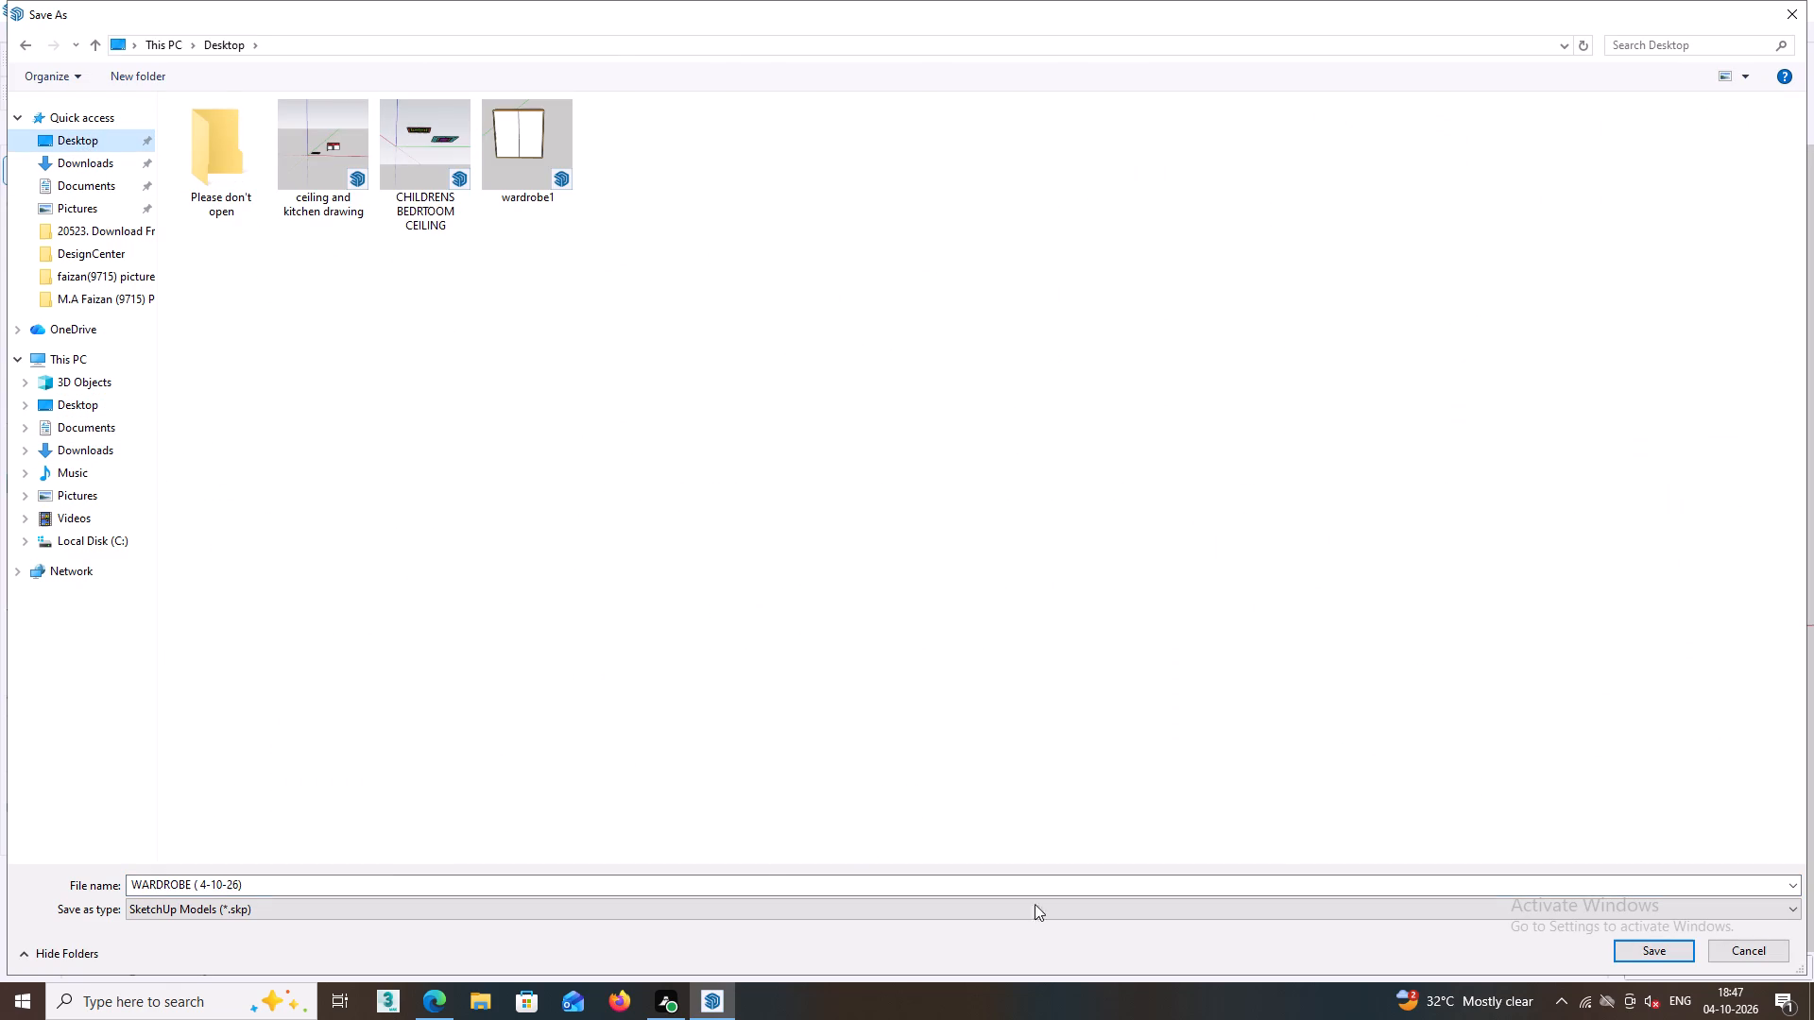
click(1648, 955)
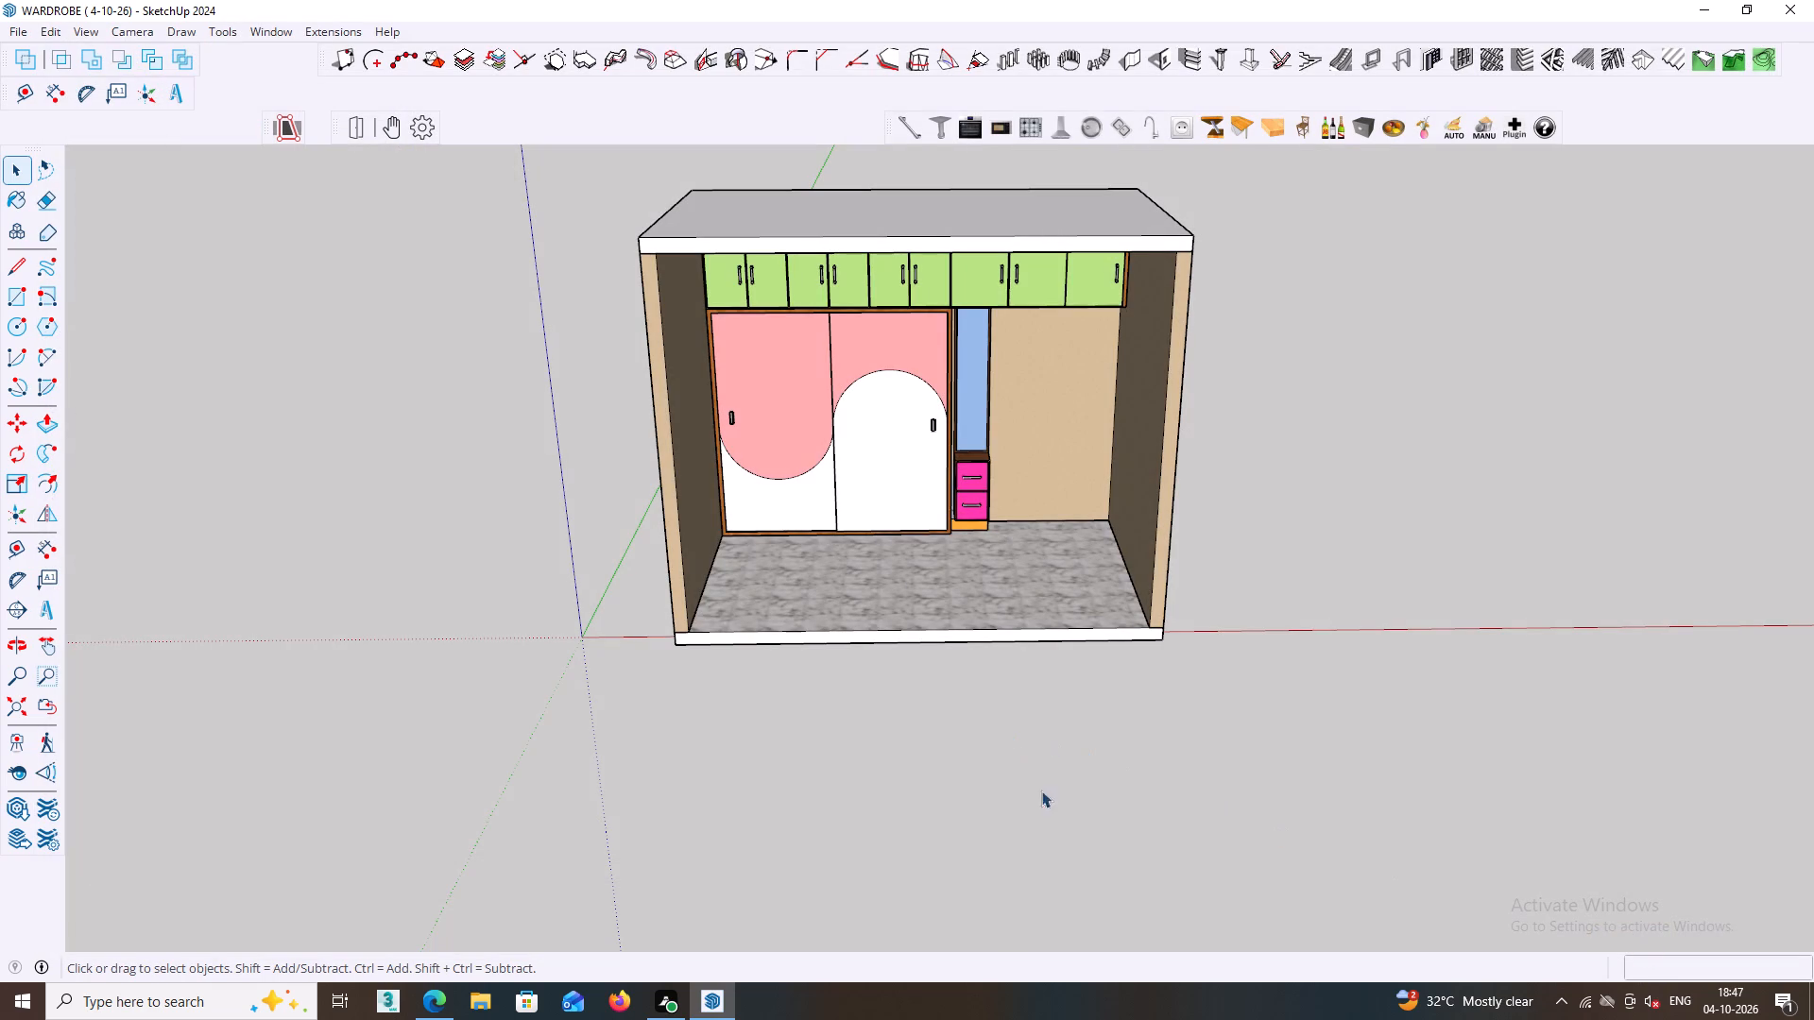
Export the current view as a 2D graphic PDF named WARDROBE ( 4-10-26) to the Desktop.
click(15, 35)
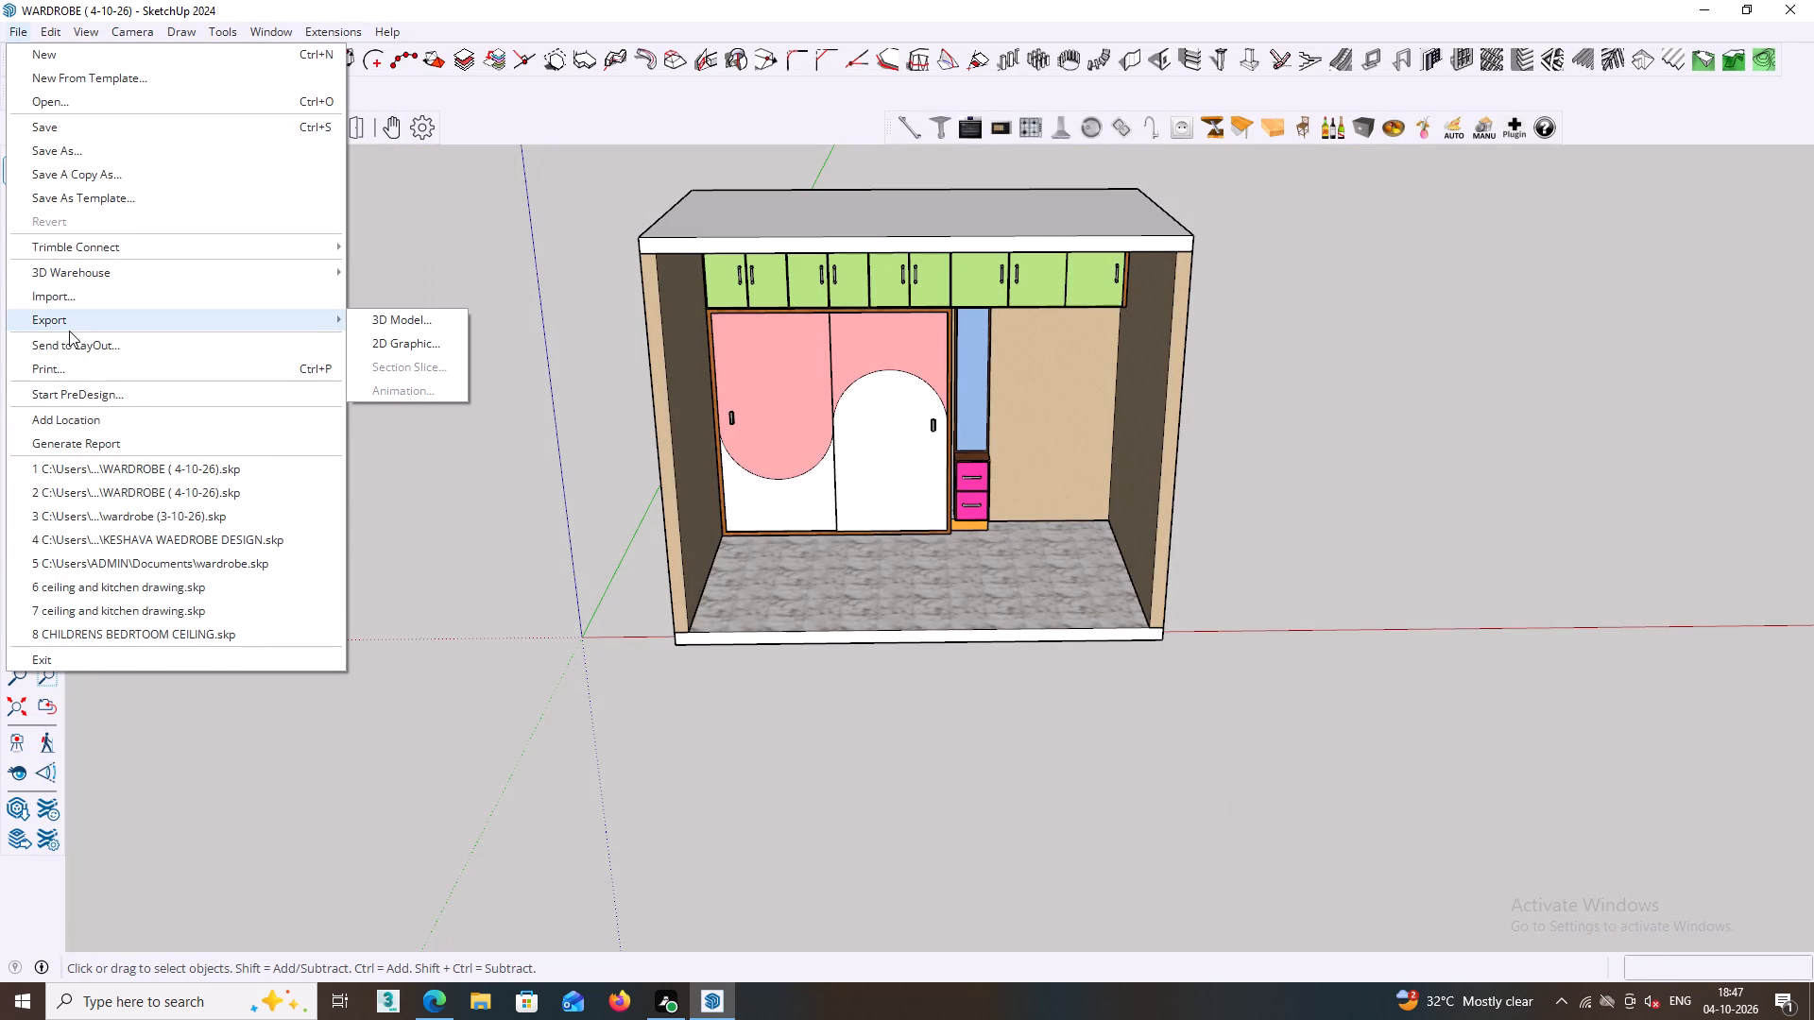
click(69, 330)
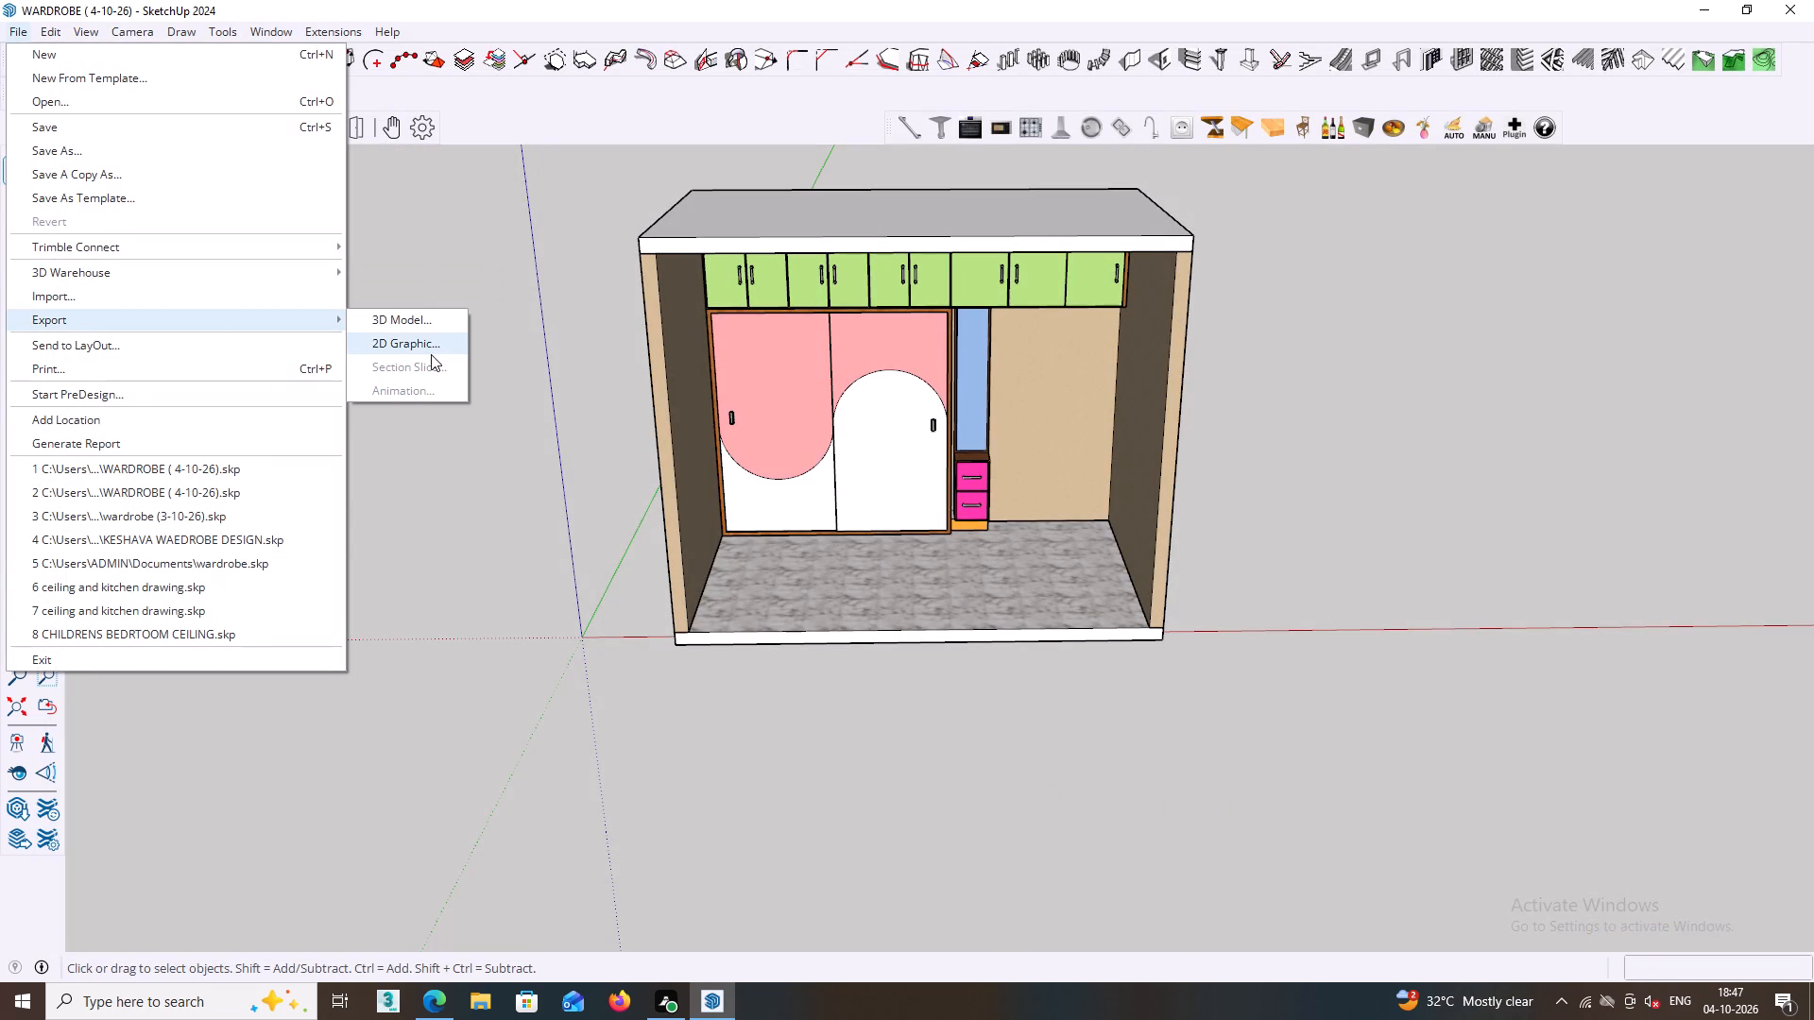
click(416, 347)
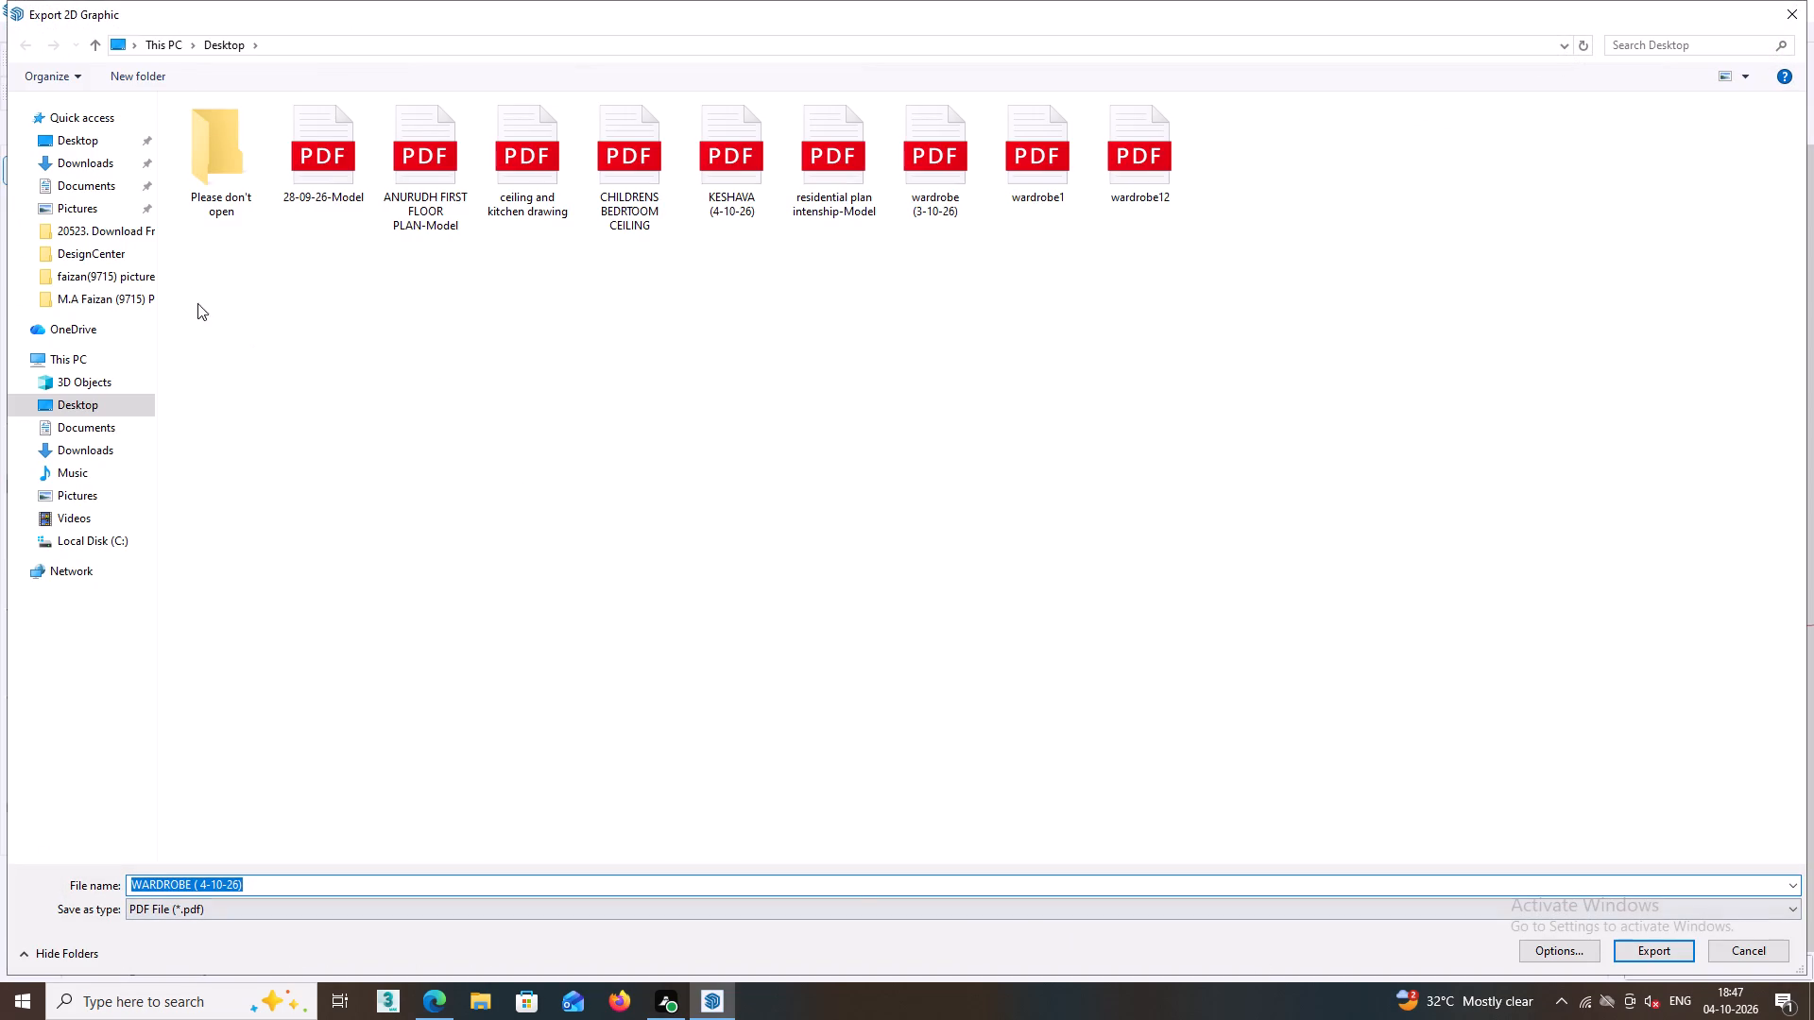
click(91, 399)
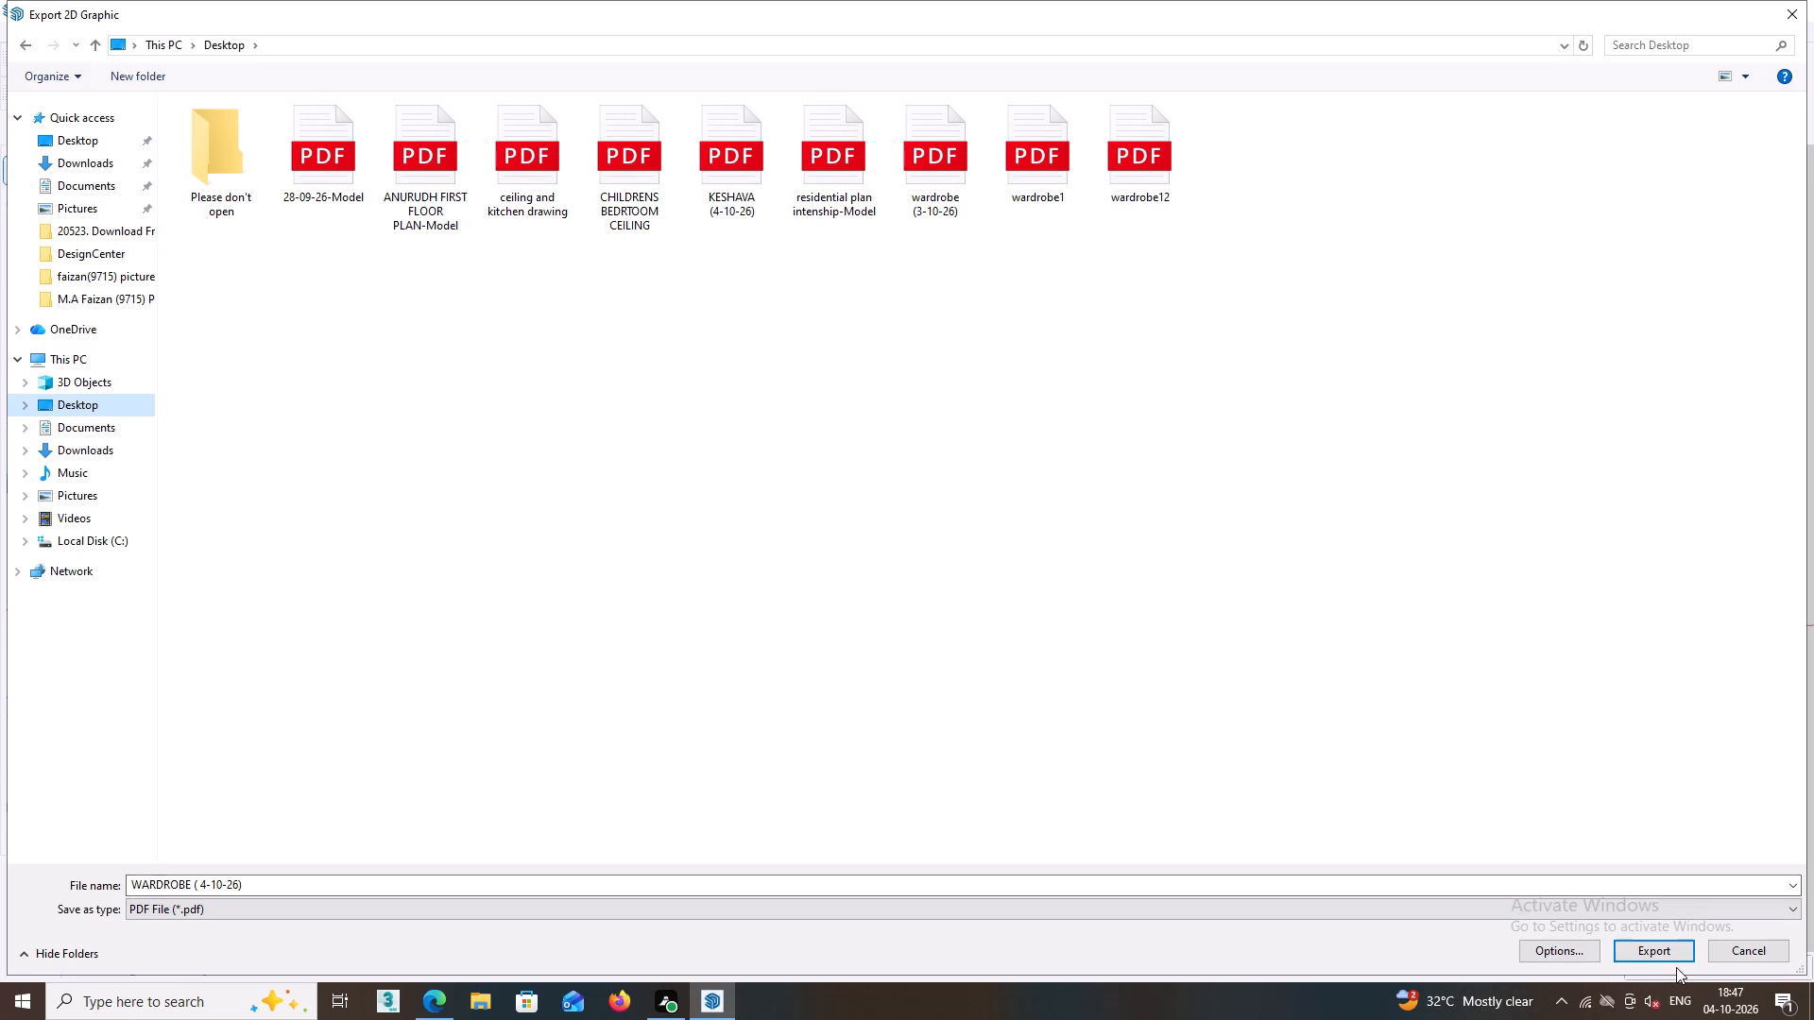
click(1656, 946)
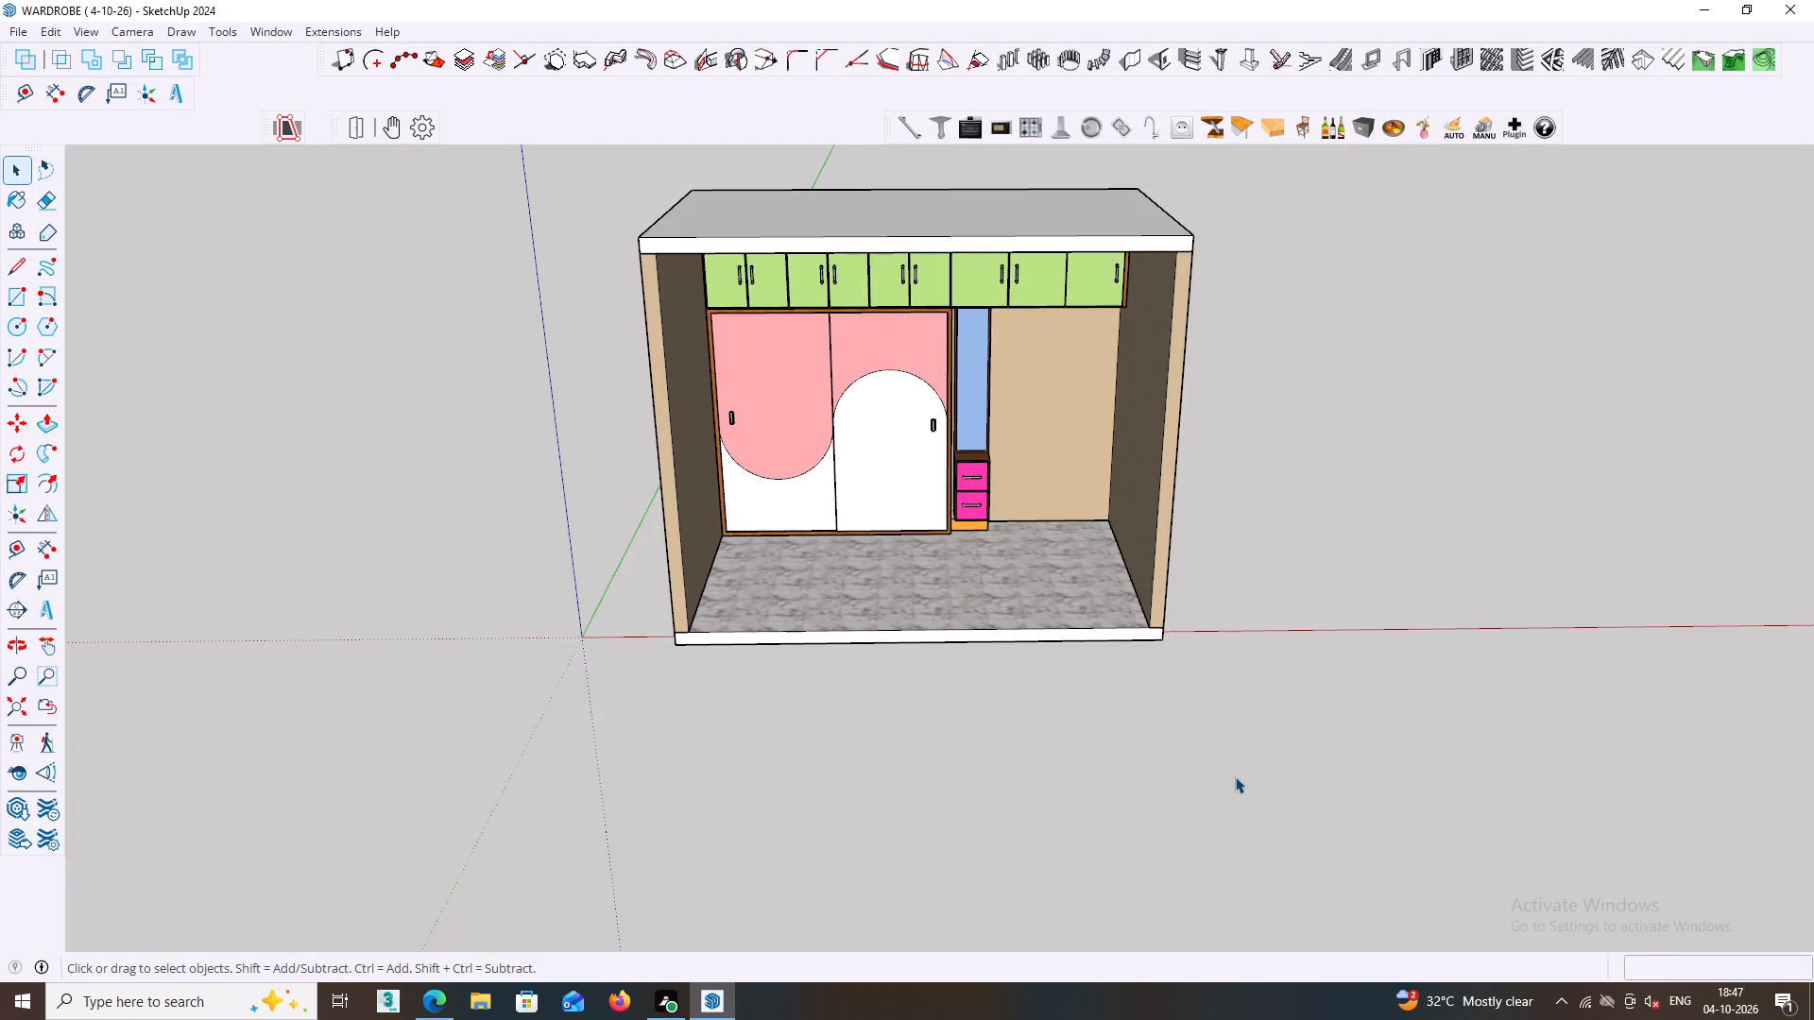